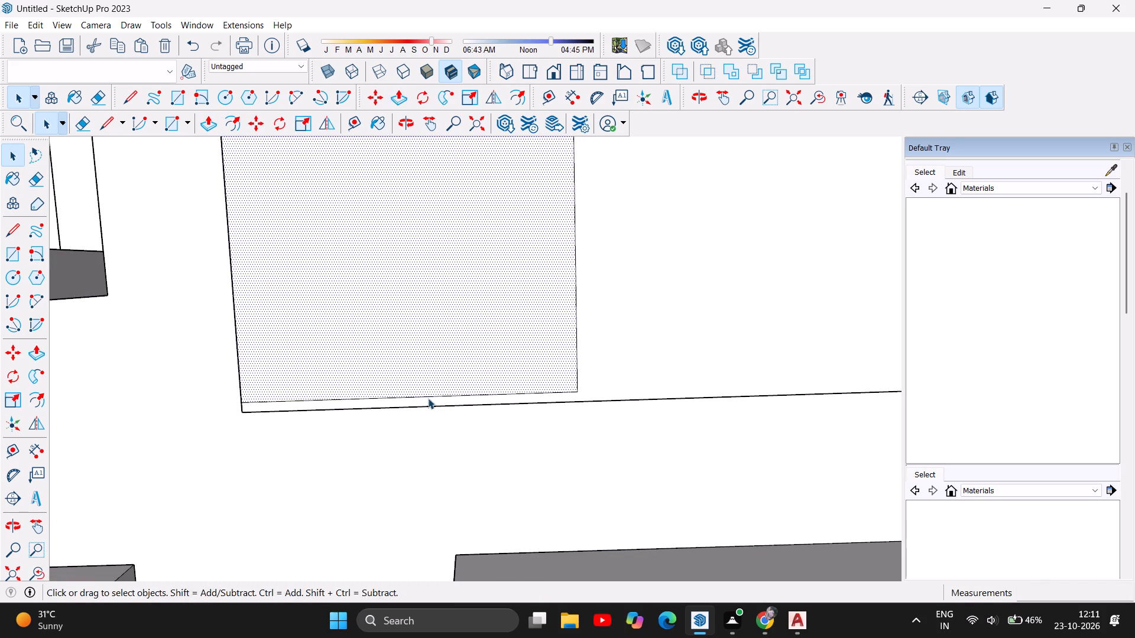
Delete the two leftover edges on top of the corridor wall's end, to the right of the staircase.
click(429, 395)
key(Delete)
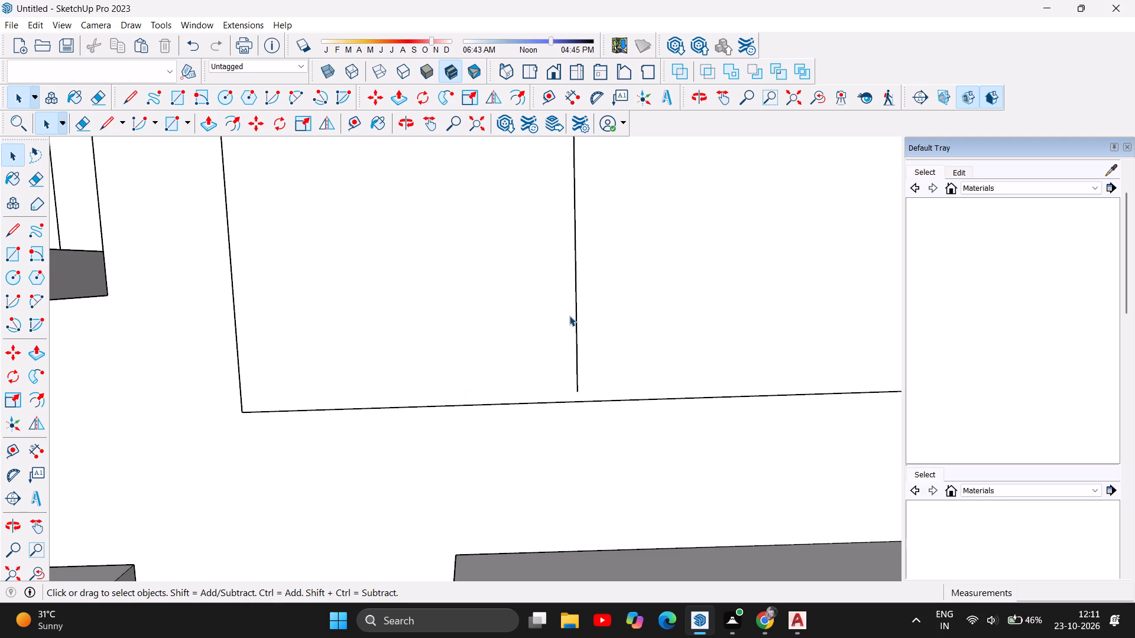
click(576, 324)
right_click(576, 324)
key(Delete)
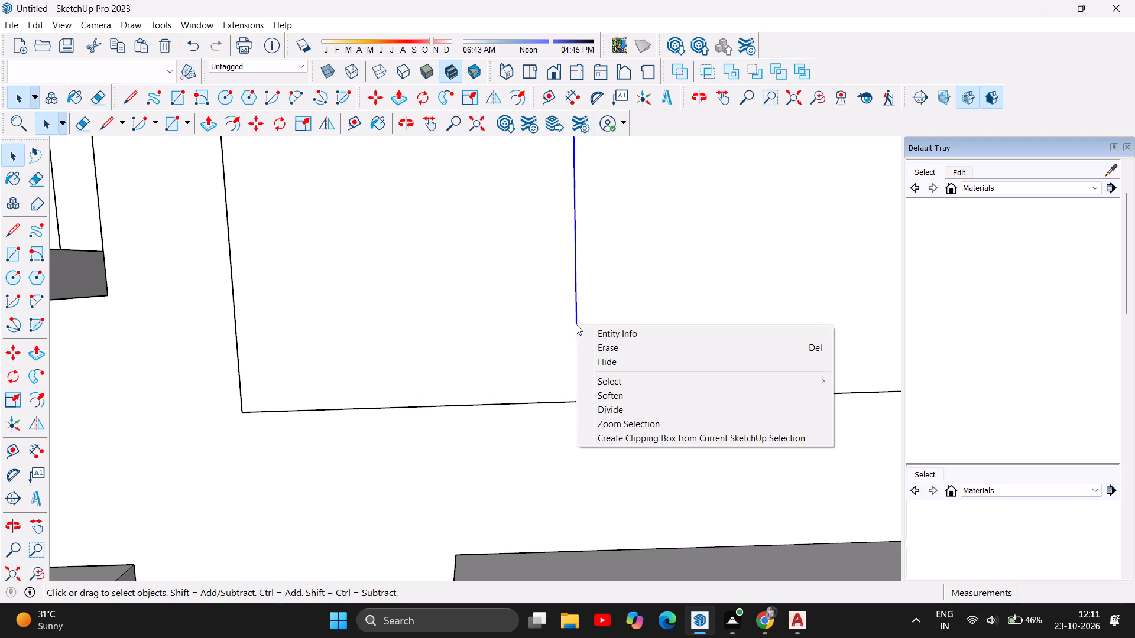
key(Delete)
click(576, 302)
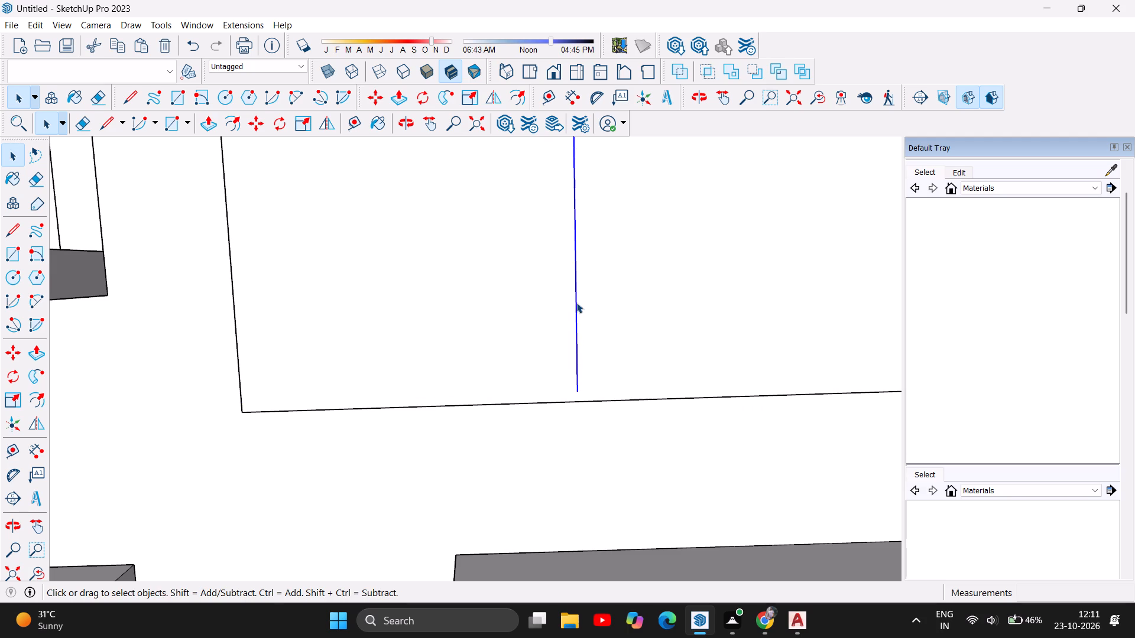
key(Delete)
Delete the leftover edge on the room-facing side of the corridor wall right of the staircase.
scroll(566, 347, down, 19)
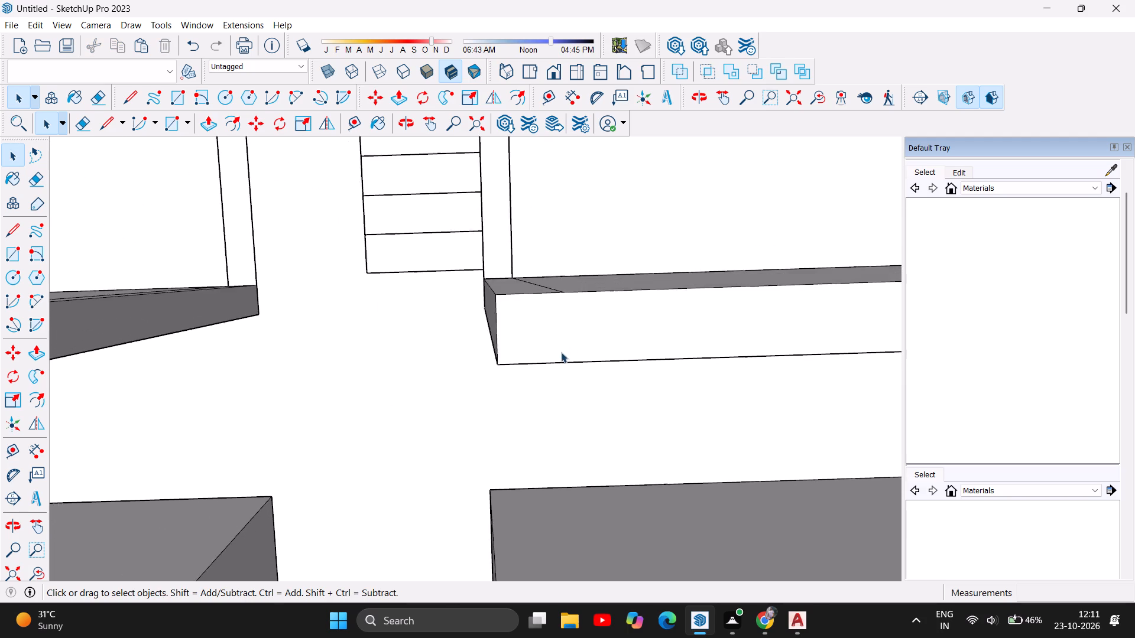
scroll(557, 348, down, 6)
scroll(551, 301, up, 9)
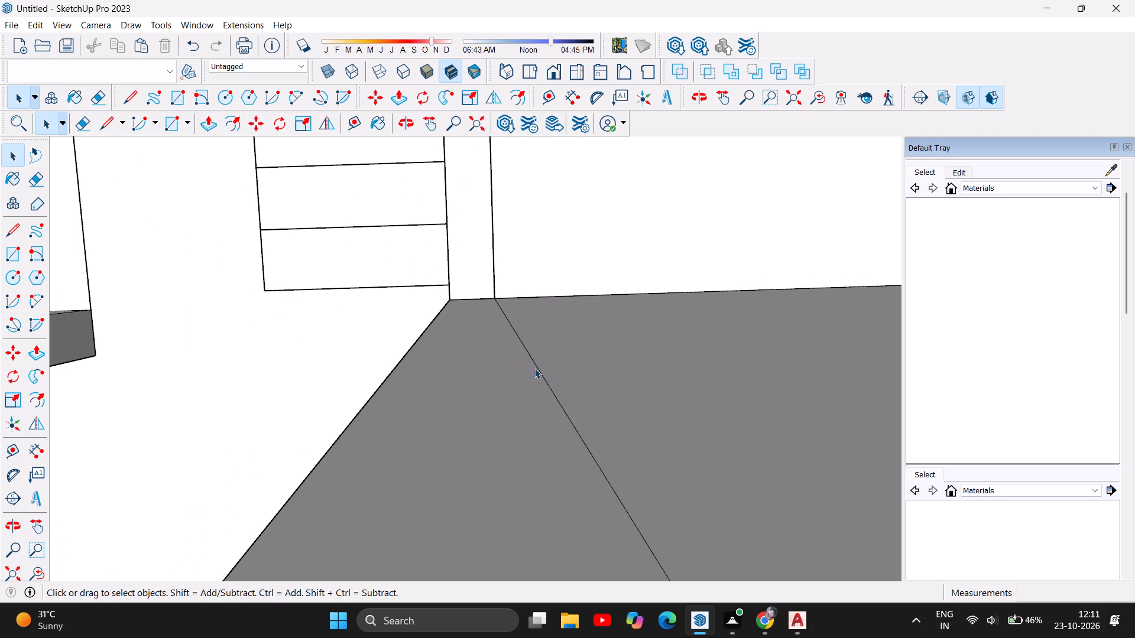
click(543, 376)
key(Delete)
Delete the leftover edges on the top and room-facing side of the corridor wall's end left of the staircase.
scroll(515, 365, down, 20)
scroll(515, 365, down, 7)
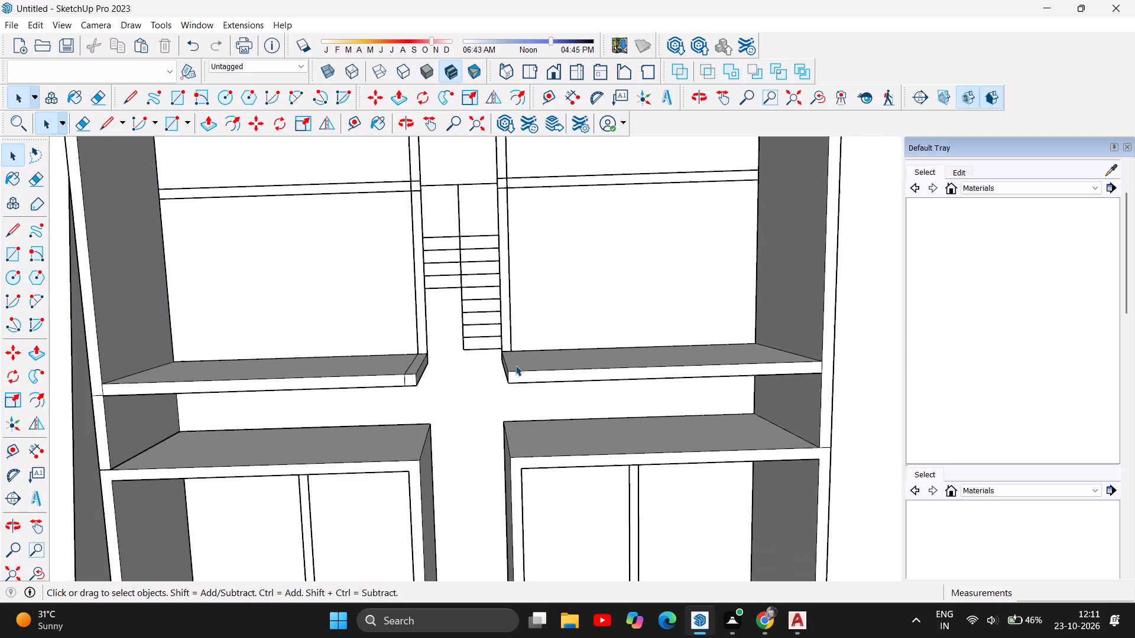
scroll(338, 410, up, 6)
scroll(463, 352, up, 4)
click(481, 349)
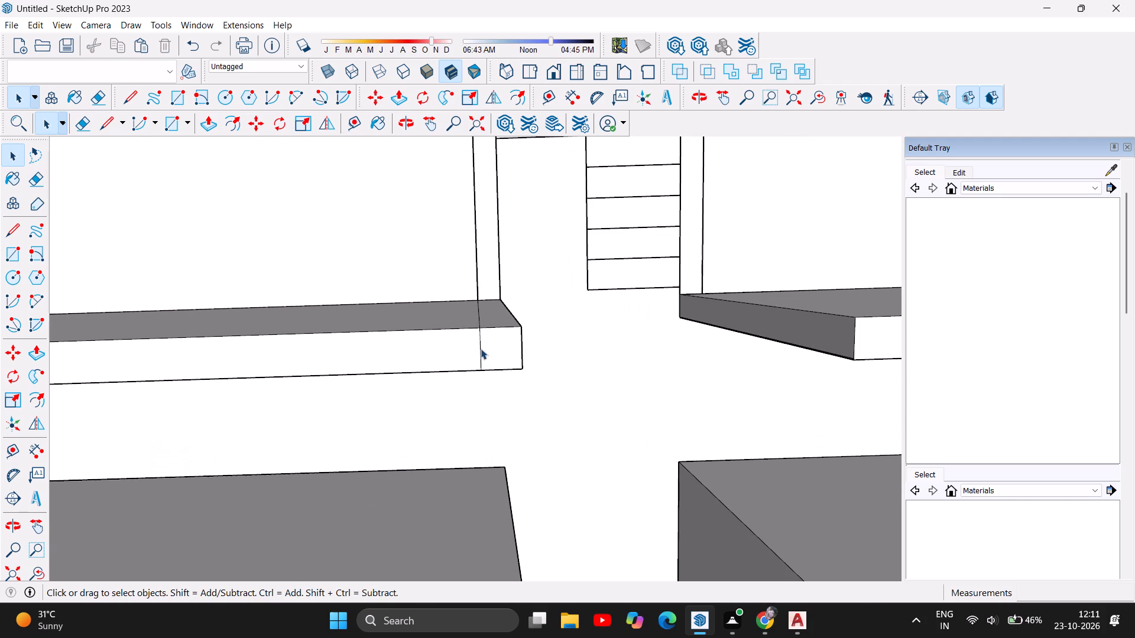
key(Delete)
scroll(489, 299, up, 3)
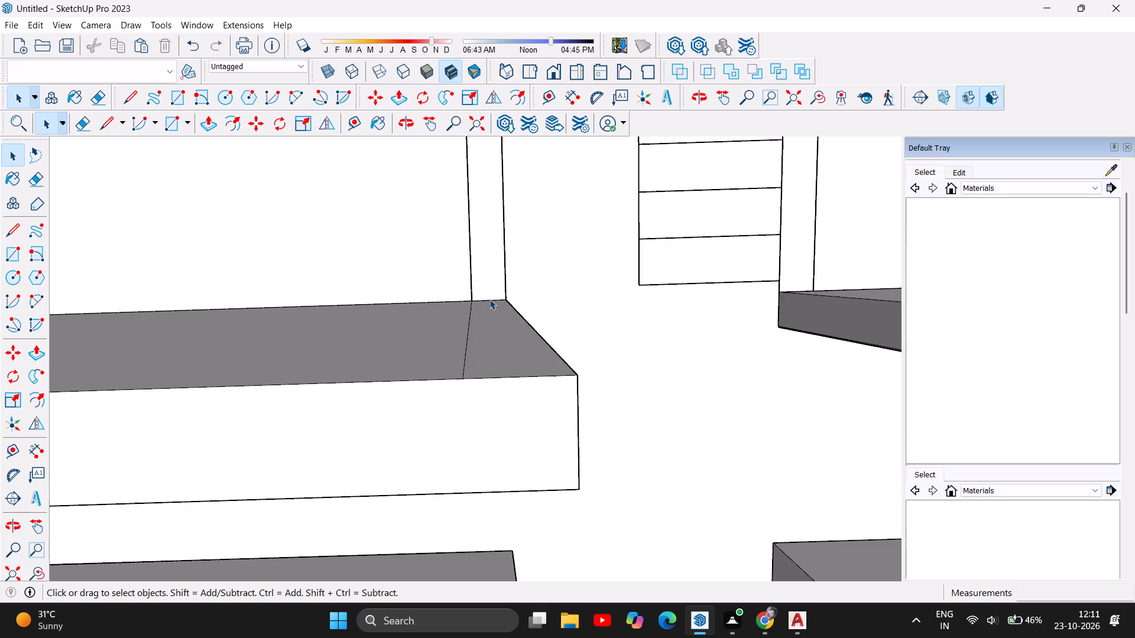
scroll(489, 299, up, 5)
click(452, 363)
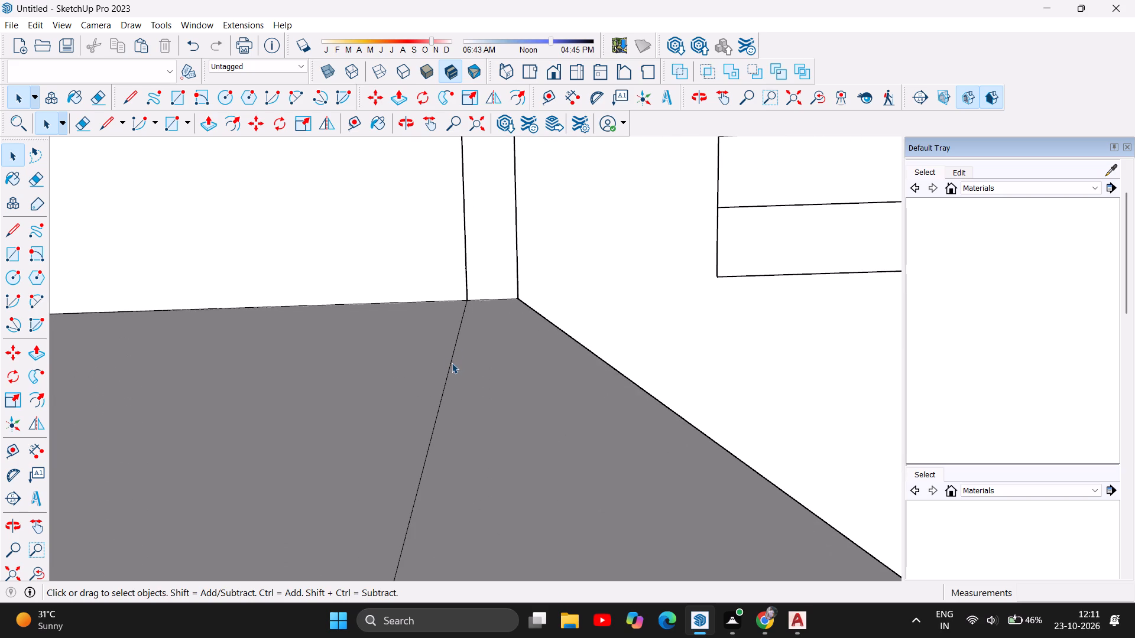
key(Delete)
Delete the leftover edge on the corridor-facing side of the wall left of the staircase.
scroll(487, 237, down, 11)
scroll(481, 366, up, 2)
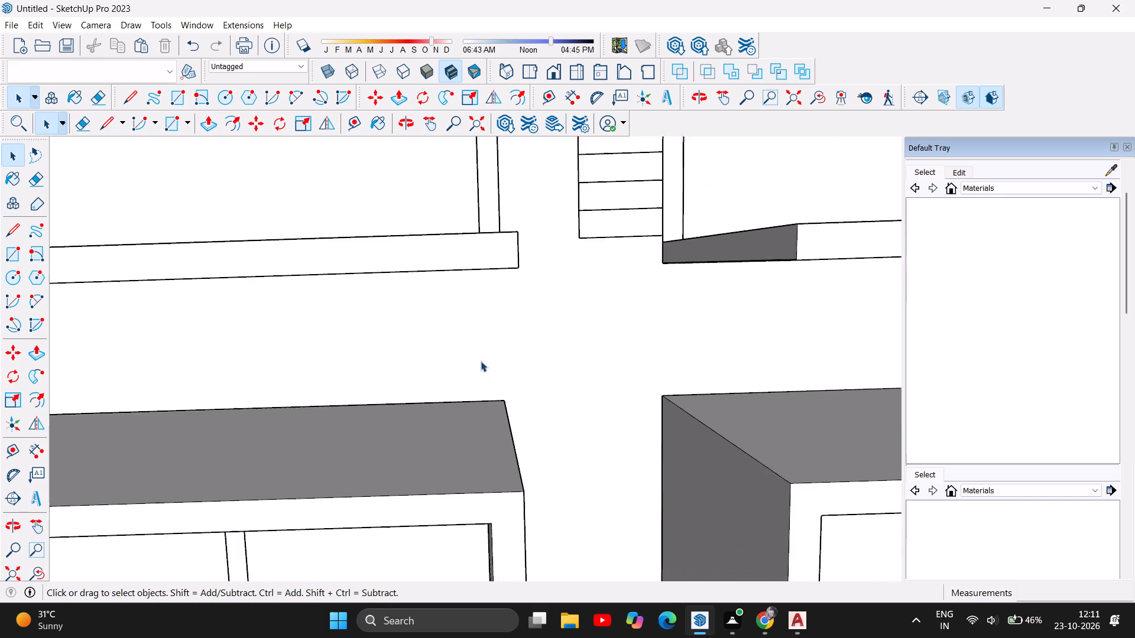
scroll(481, 361, up, 2)
scroll(487, 224, up, 2)
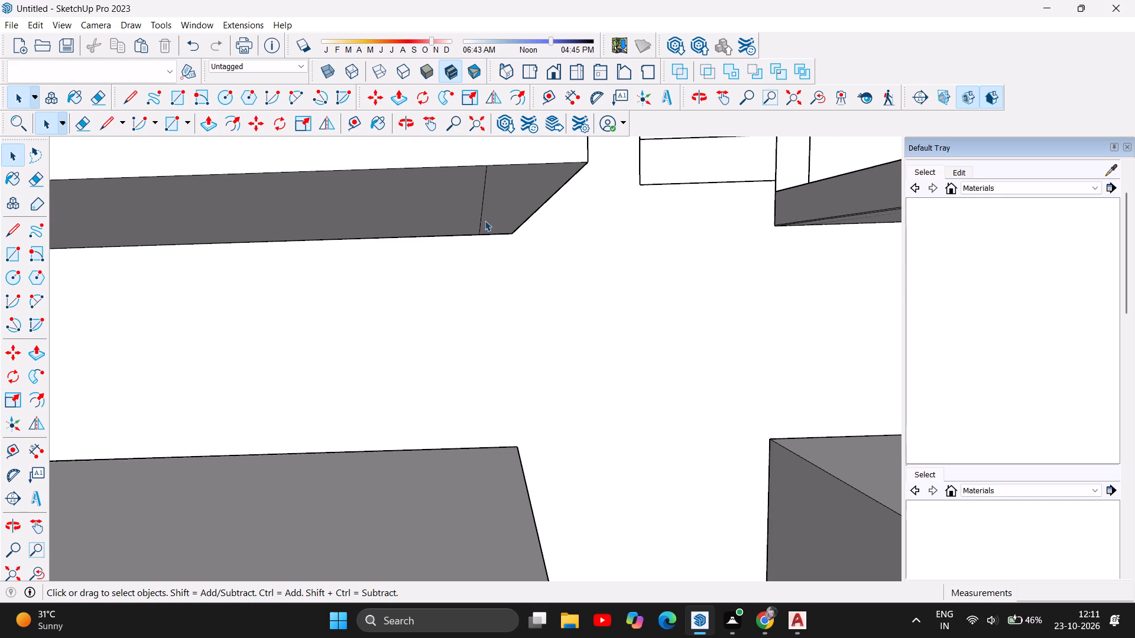
click(482, 219)
key(Delete)
Delete the leftover edge on the end face of the corridor wall right of the staircase.
scroll(395, 266, down, 4)
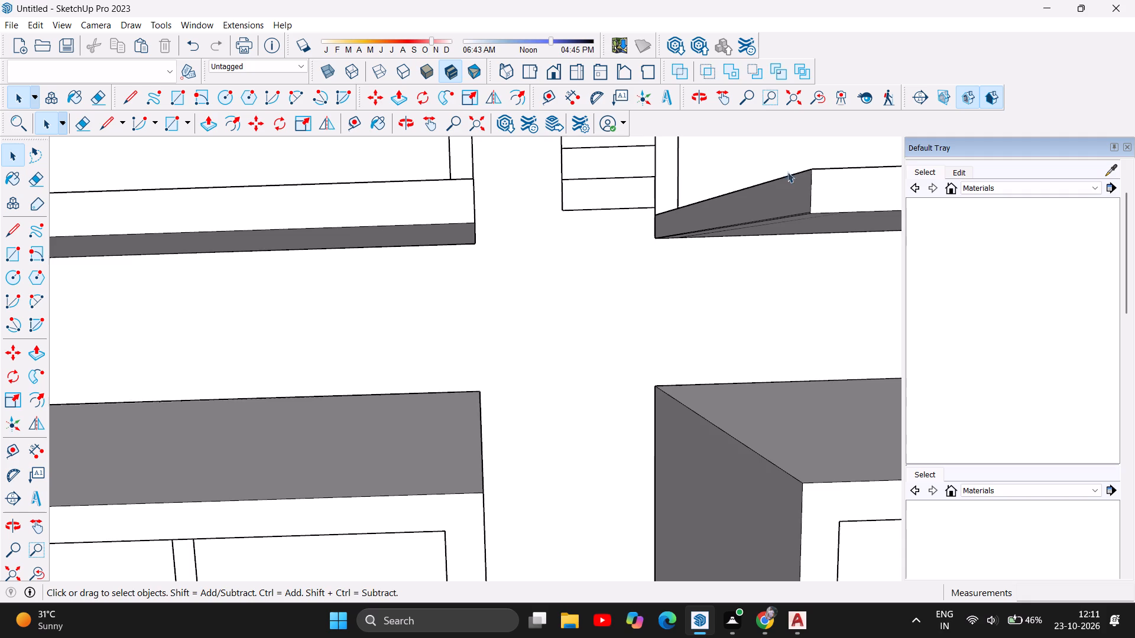
scroll(830, 185, up, 9)
scroll(797, 230, up, 10)
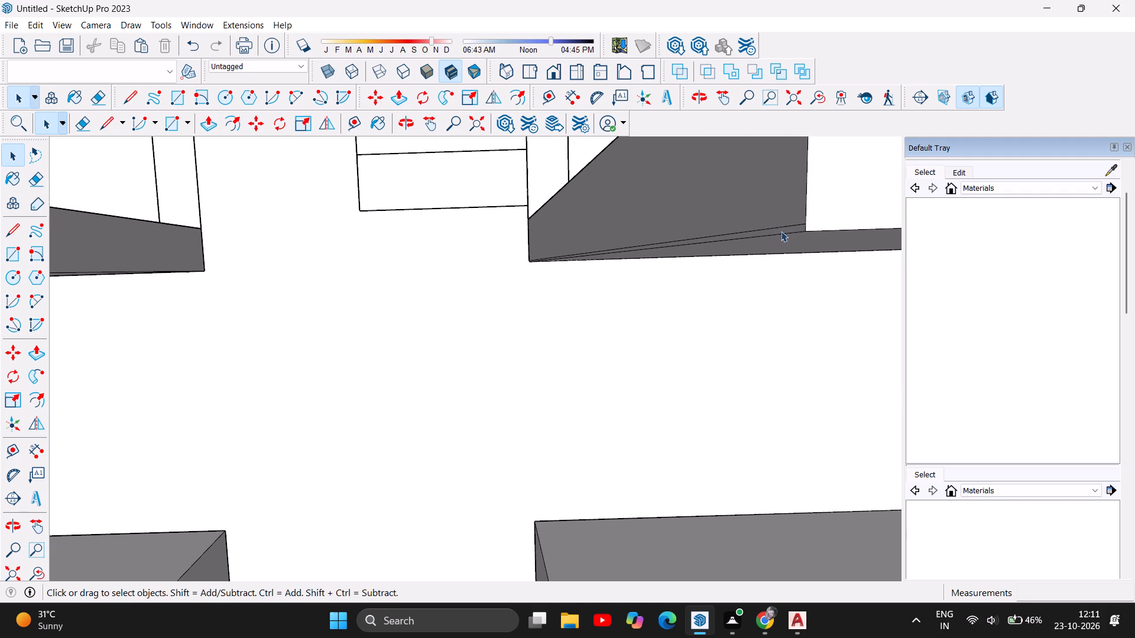
click(790, 227)
key(Delete)
Examine the raised walls, room layout and staircase area from above and from all sides of the building.
scroll(582, 295, down, 18)
scroll(559, 288, down, 6)
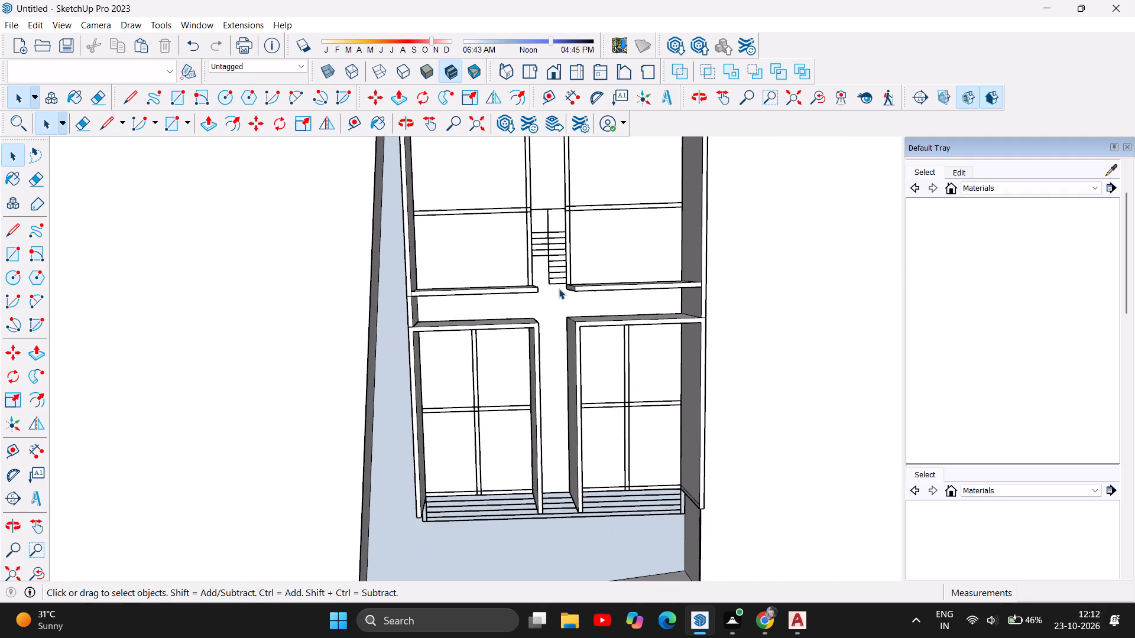
scroll(354, 163, down, 5)
scroll(290, 291, down, 7)
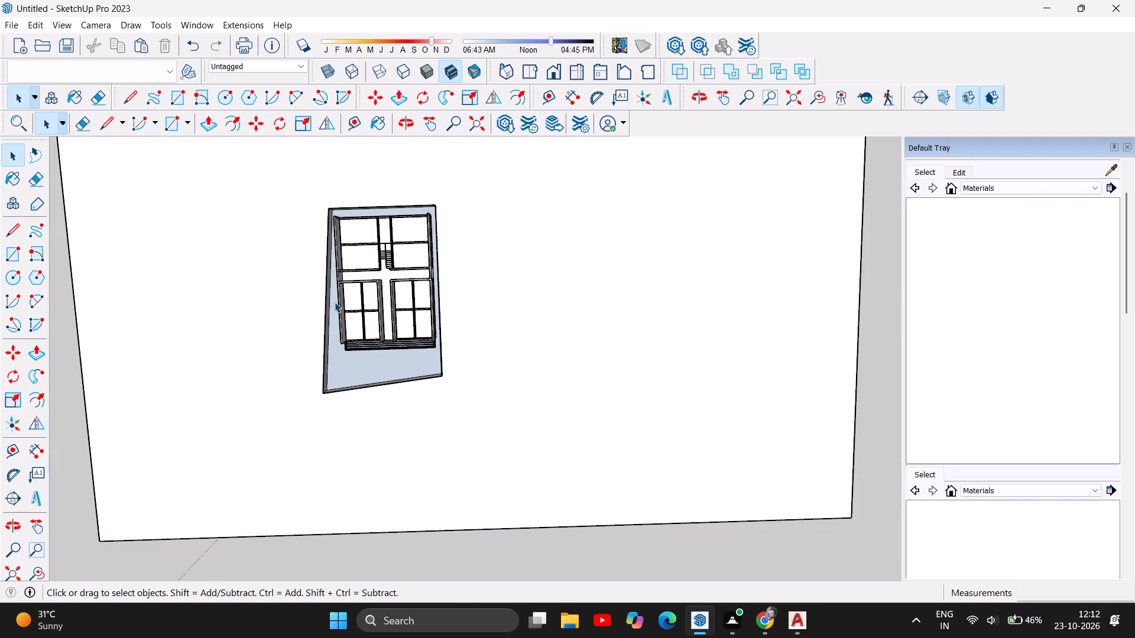
scroll(382, 251, up, 11)
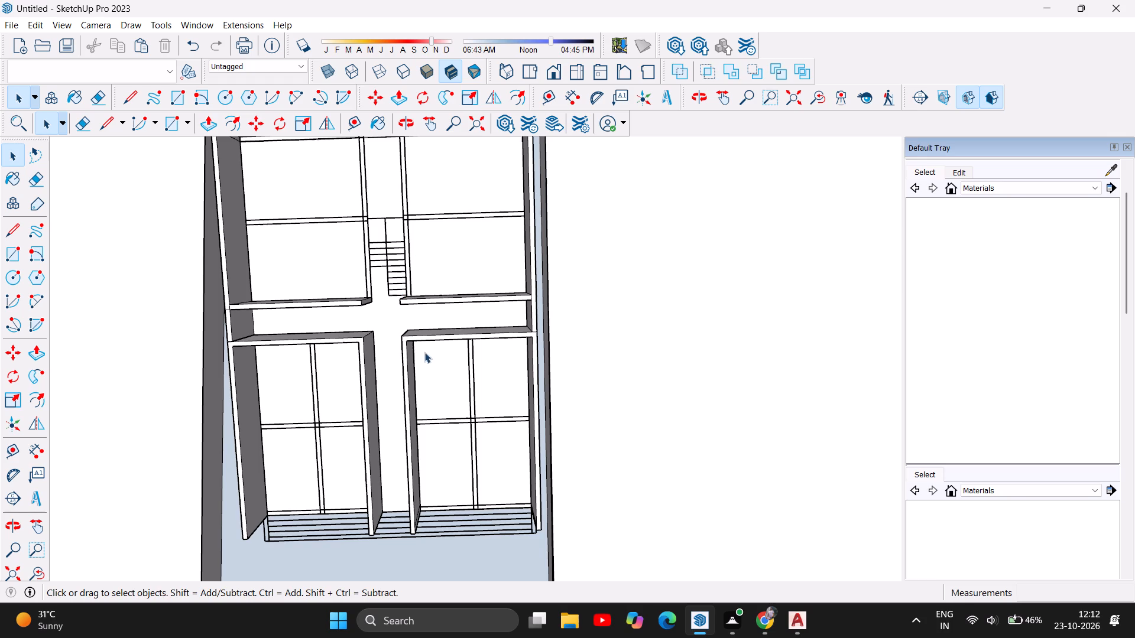
scroll(429, 364, up, 1)
scroll(413, 294, up, 6)
scroll(421, 310, down, 6)
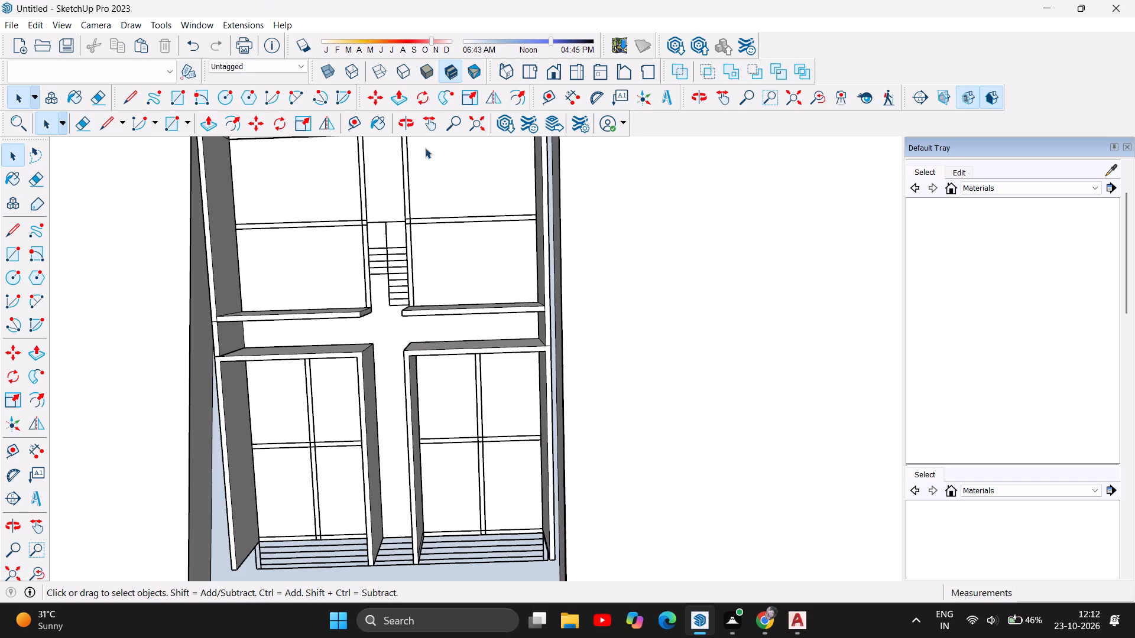
click(409, 125)
drag(421, 374, 410, 201)
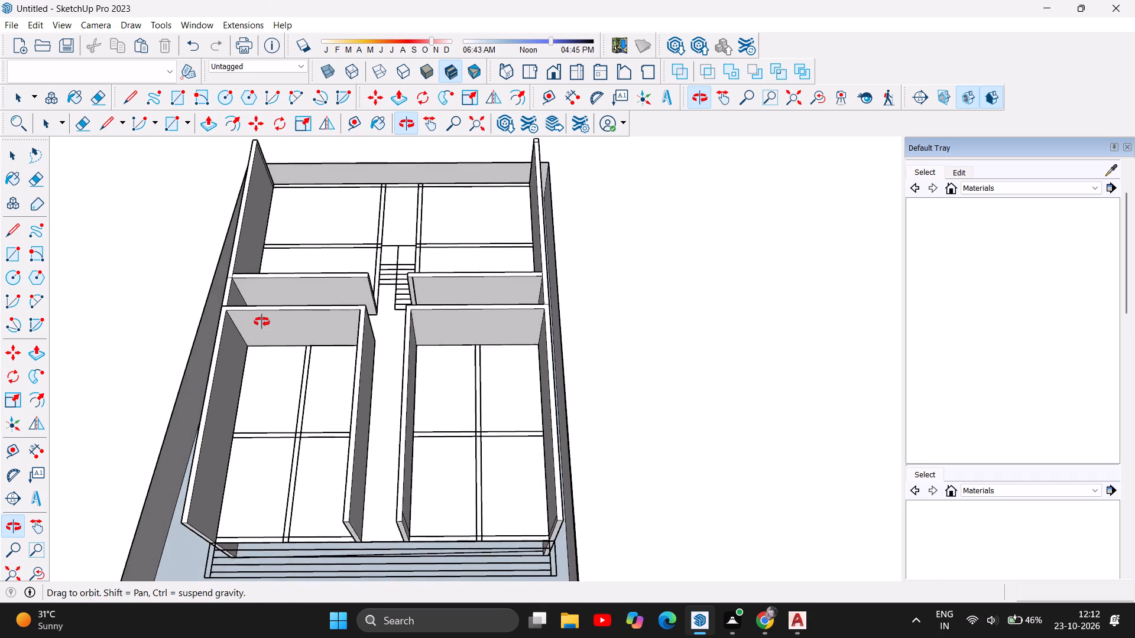
drag(262, 320, 449, 212)
drag(472, 350, 440, 321)
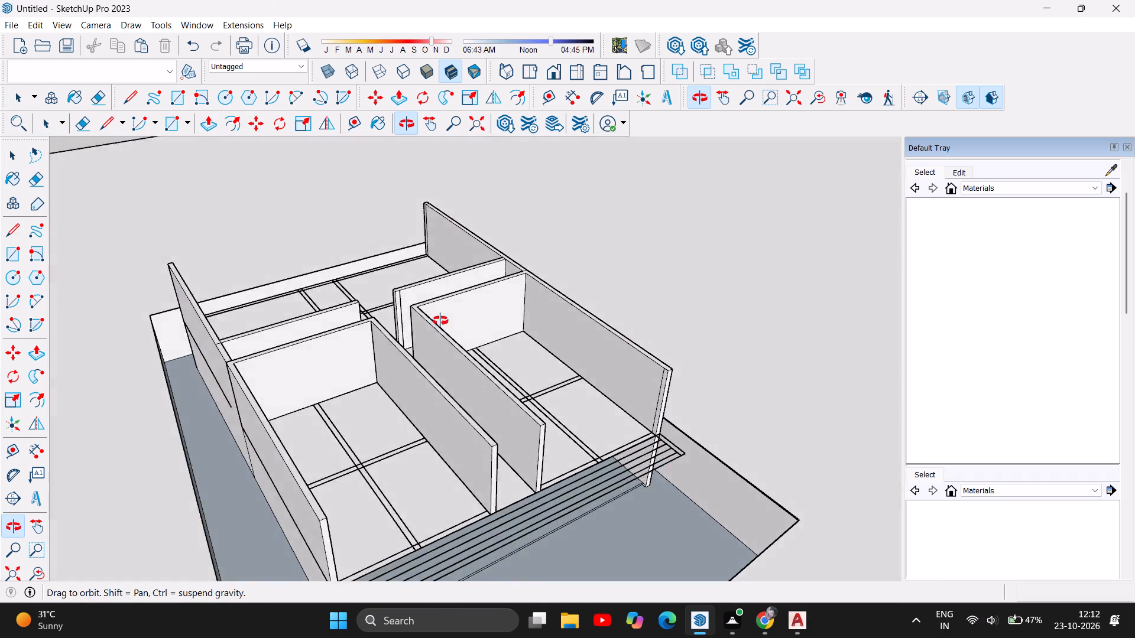
drag(440, 321, 533, 242)
drag(283, 372, 518, 351)
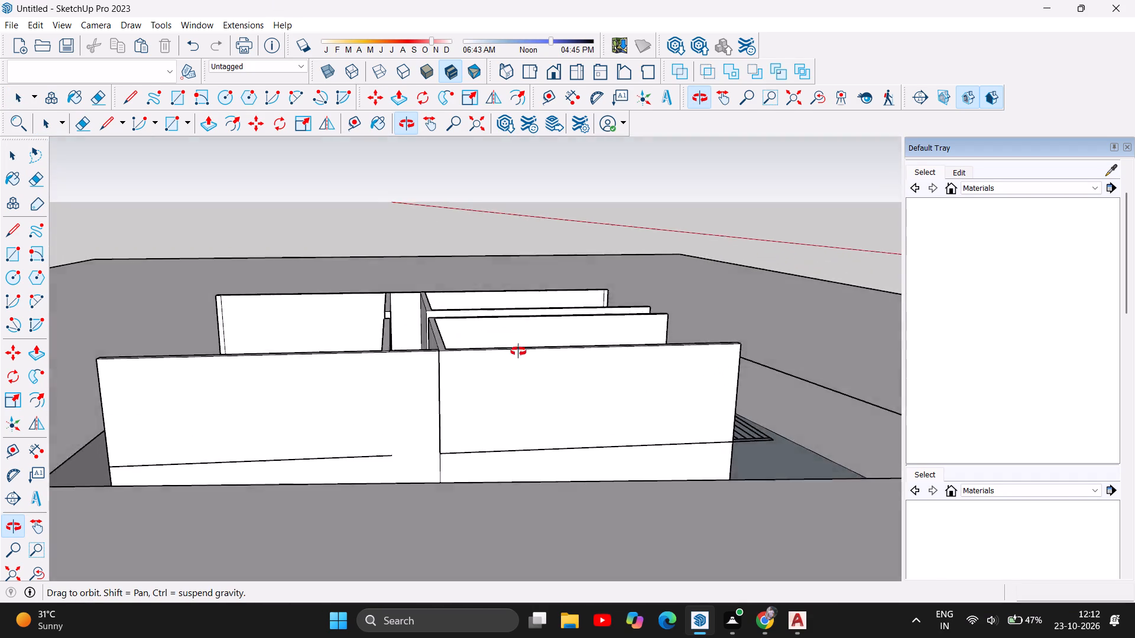
drag(518, 351, 624, 424)
drag(437, 485, 630, 447)
drag(442, 487, 448, 486)
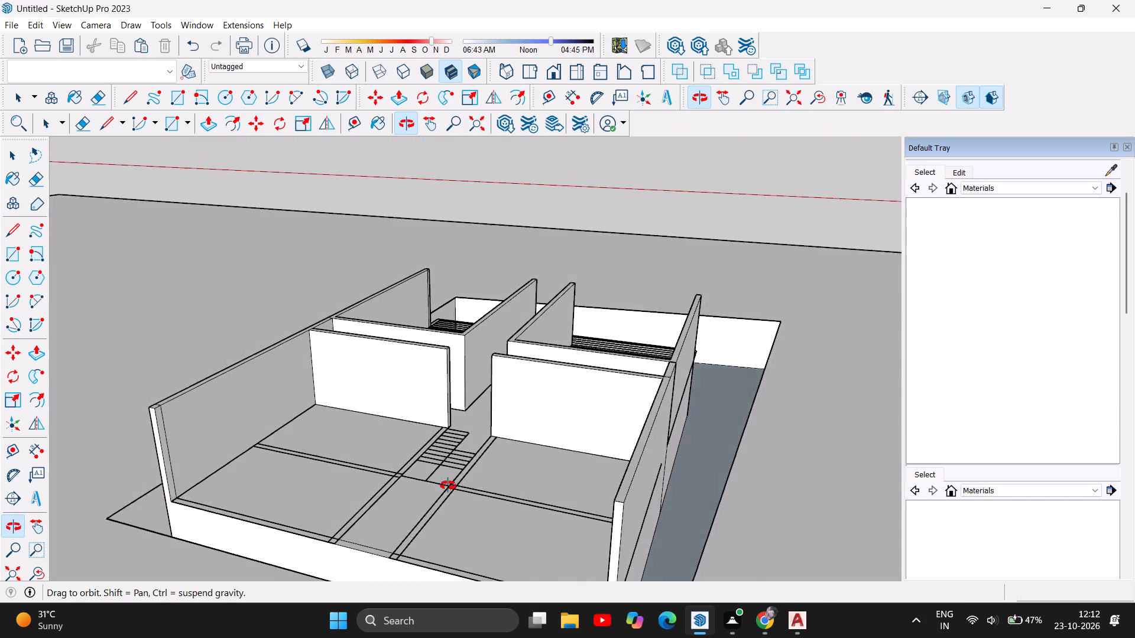
drag(448, 486, 618, 442)
drag(406, 468, 92, 477)
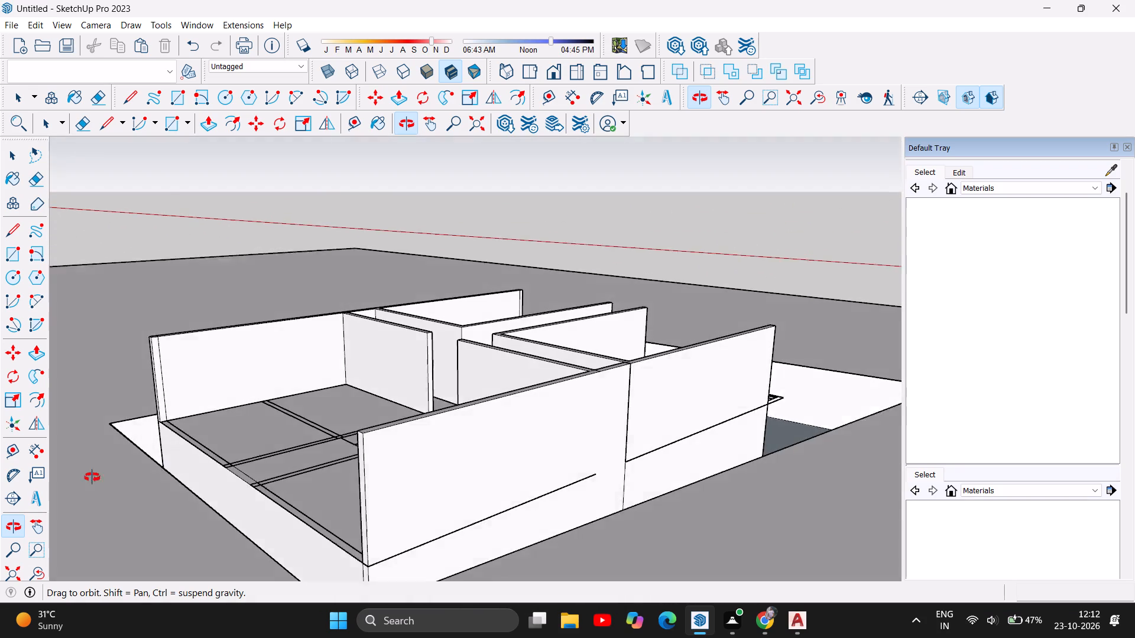
drag(92, 477, 88, 476)
drag(373, 411, 165, 575)
scroll(449, 462, down, 6)
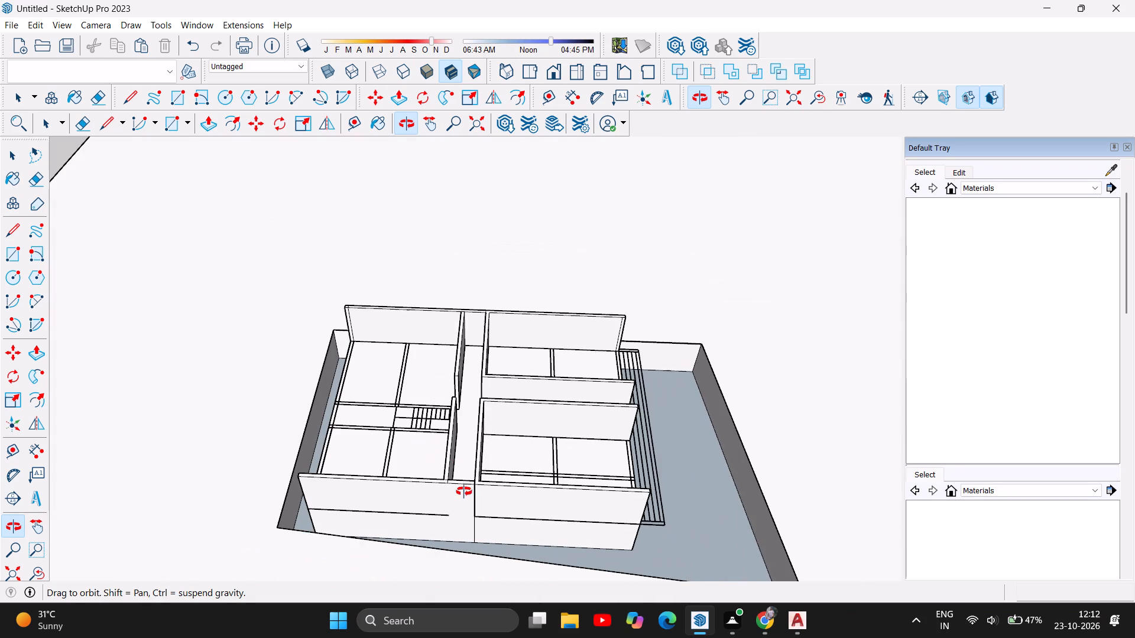
drag(418, 378, 449, 517)
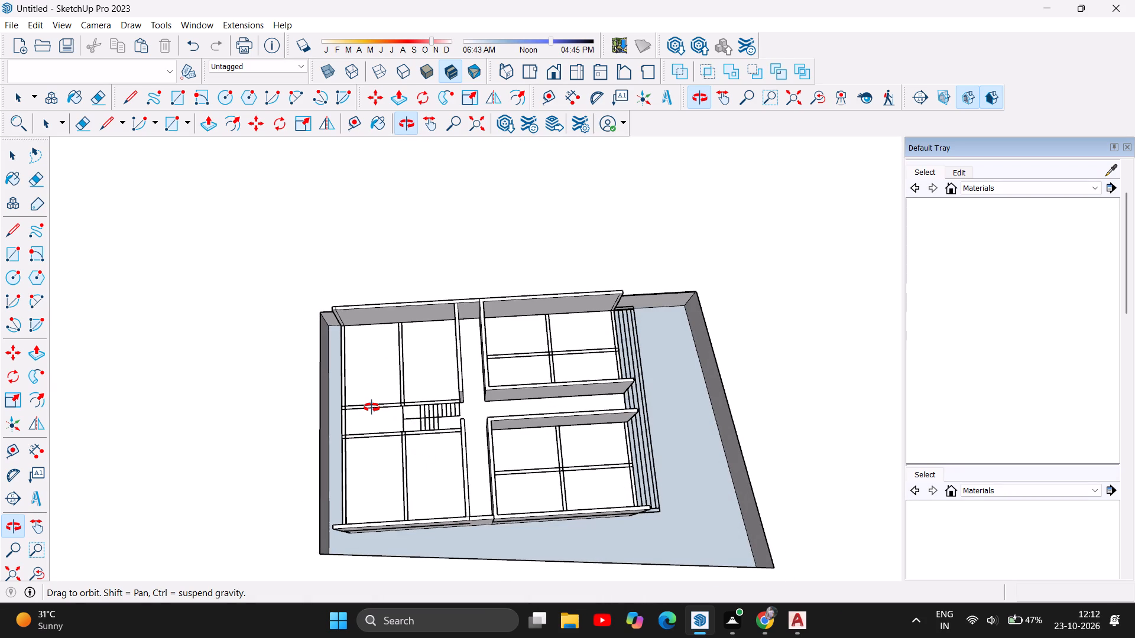
scroll(374, 403, up, 6)
scroll(466, 375, down, 5)
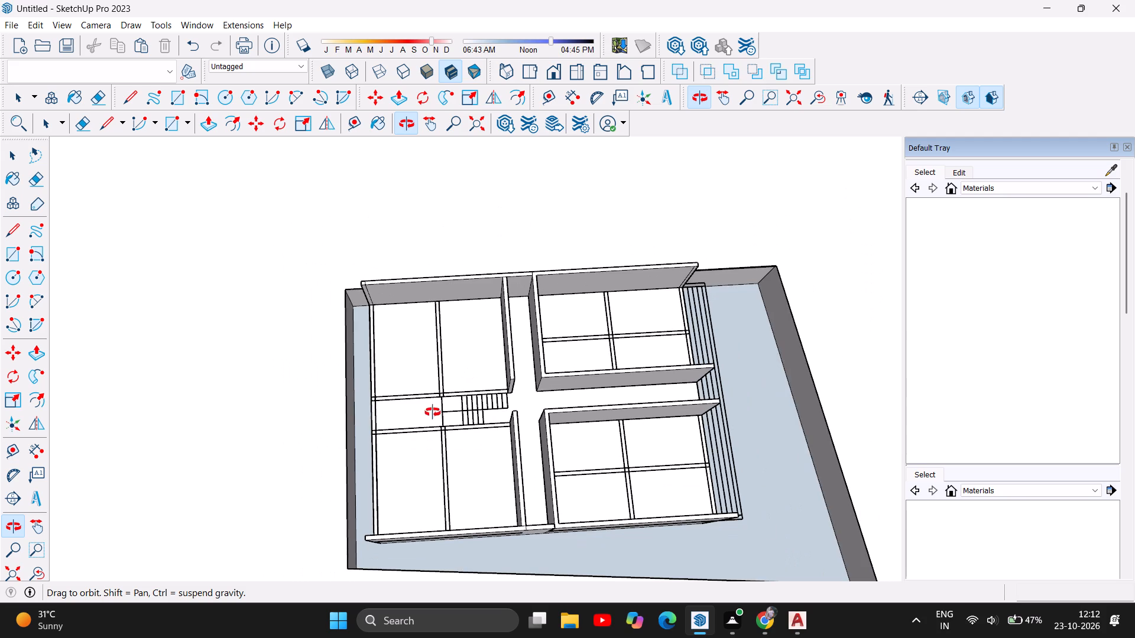
scroll(374, 471, up, 2)
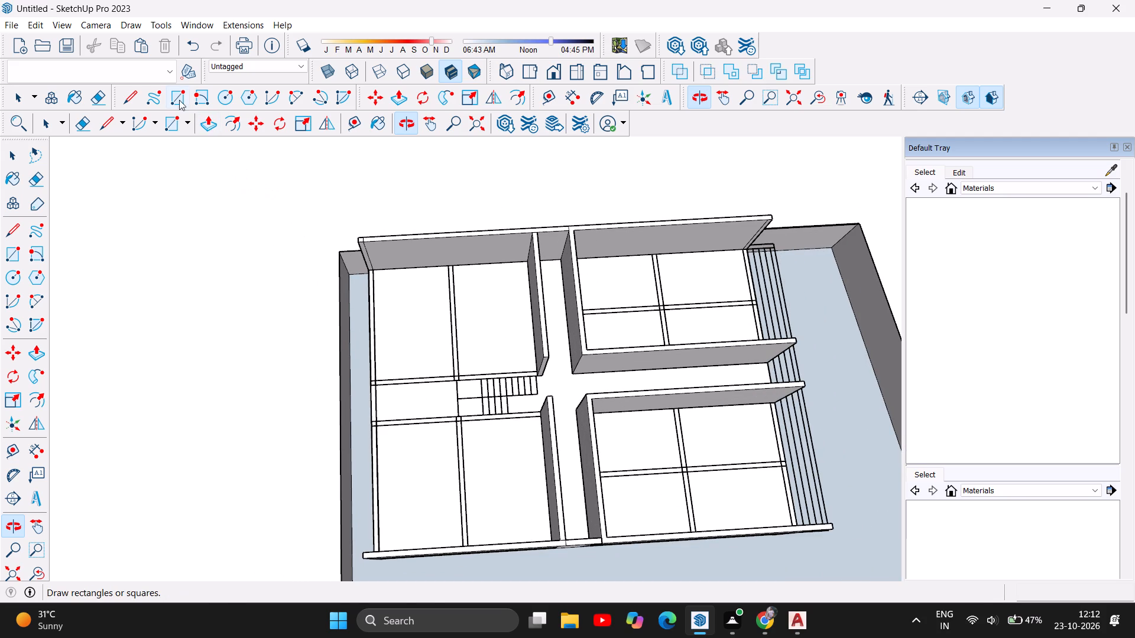
Delete the leftover edges on the inner face and top of the long outer wall at its rear end.
click(174, 98)
scroll(372, 272, up, 10)
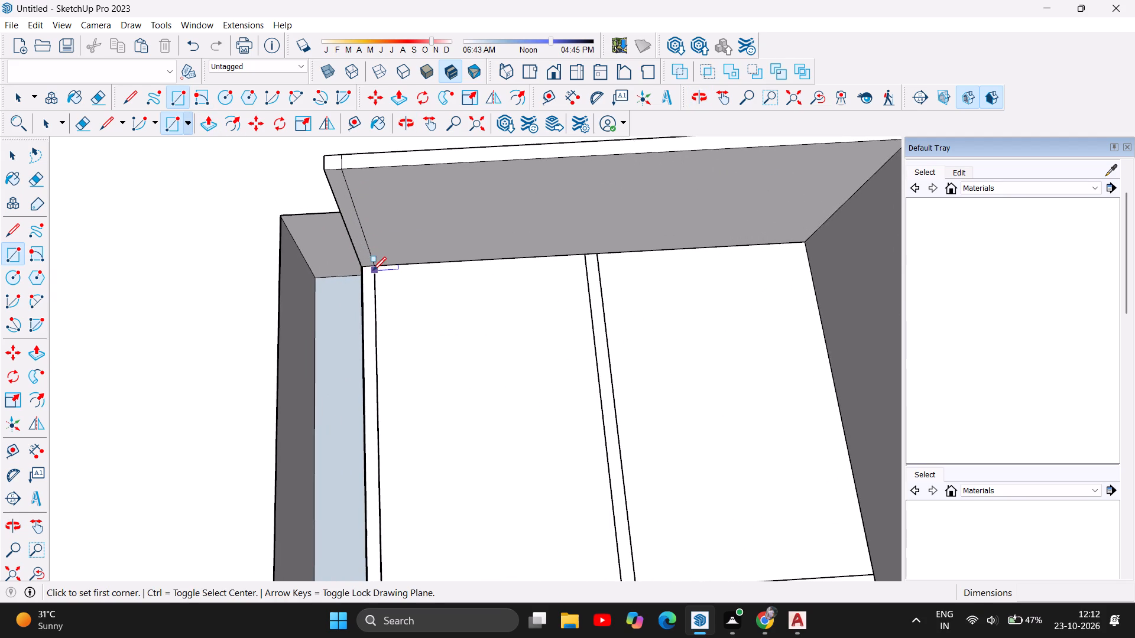
click(18, 159)
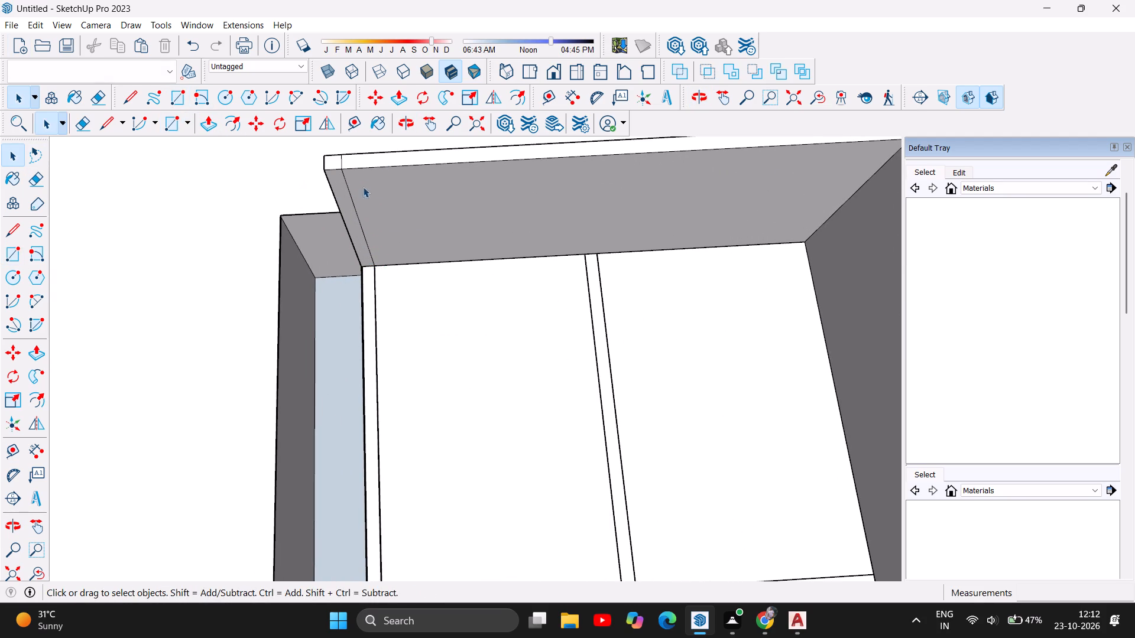
click(351, 199)
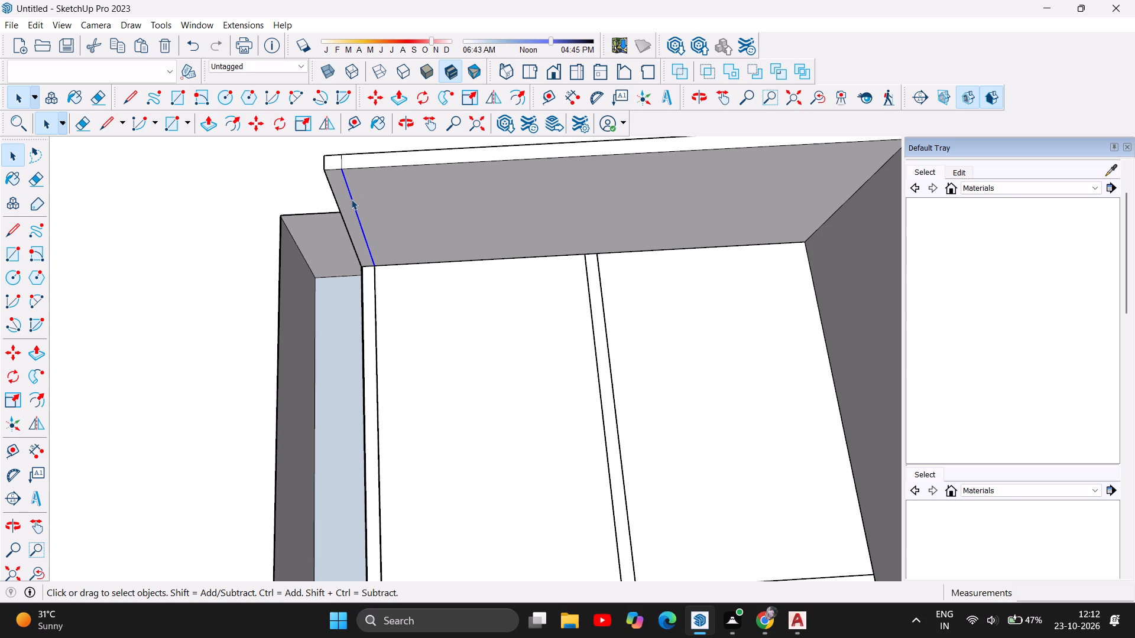
key(Delete)
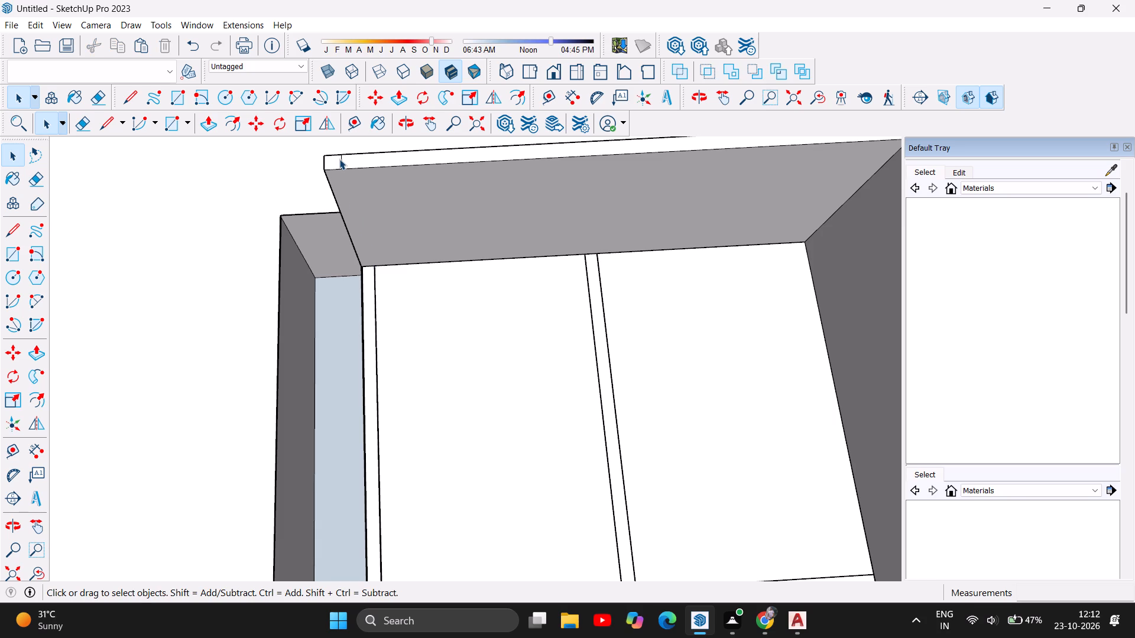
click(341, 161)
key(Delete)
Delete the leftover edge across the top of the opposite long outer wall, where the corridor meets it.
scroll(395, 143, down, 4)
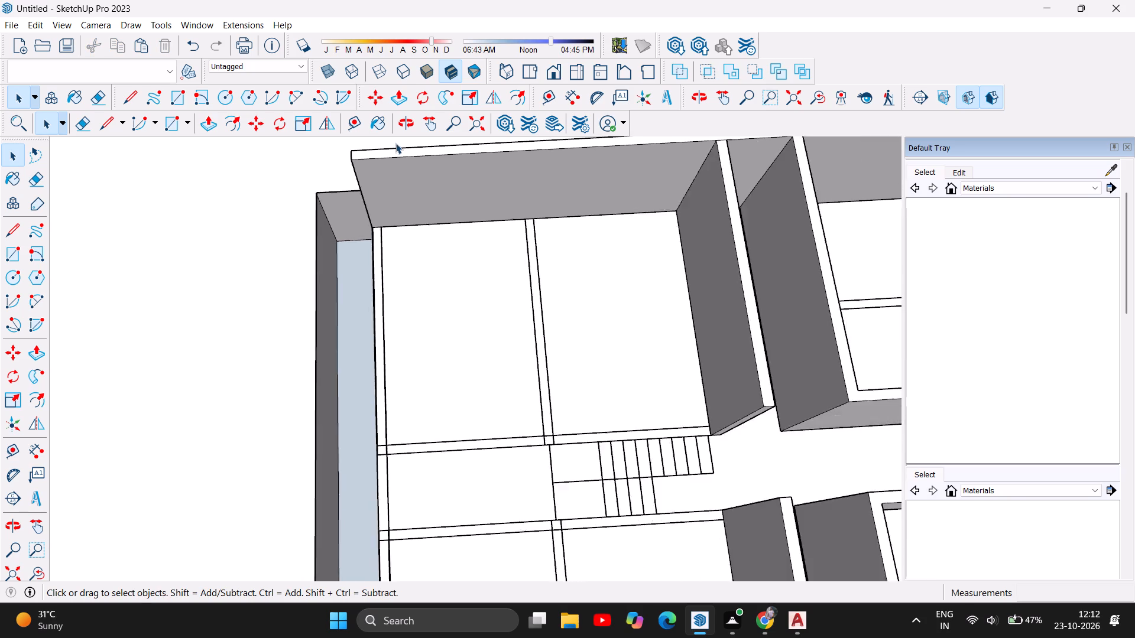
scroll(395, 143, down, 4)
scroll(419, 229, down, 6)
scroll(406, 425, up, 6)
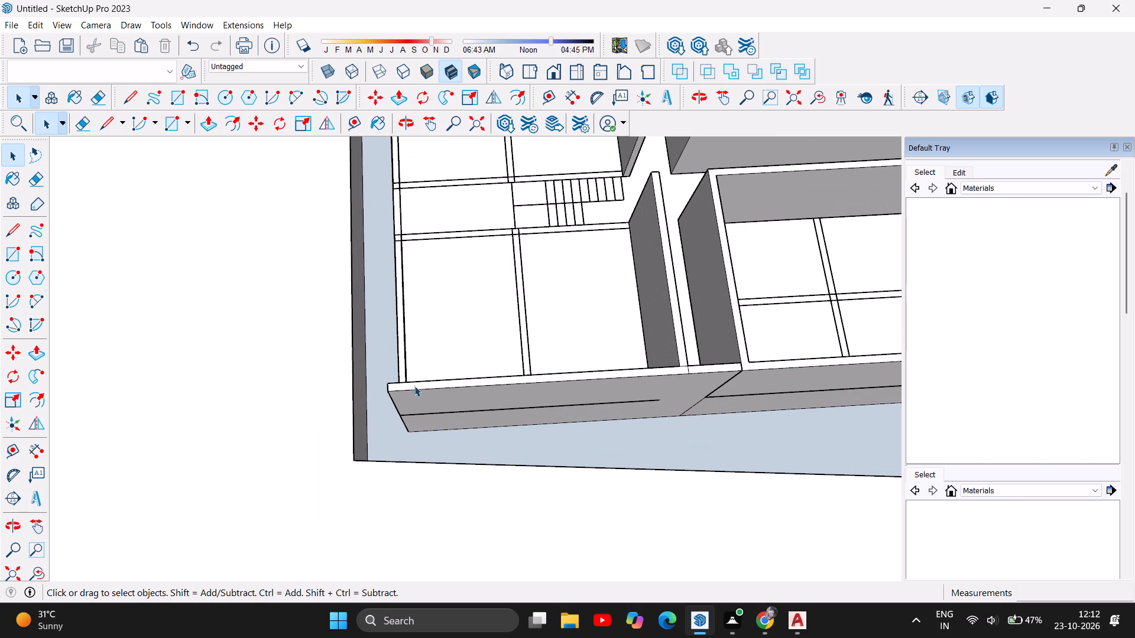
scroll(638, 408, up, 5)
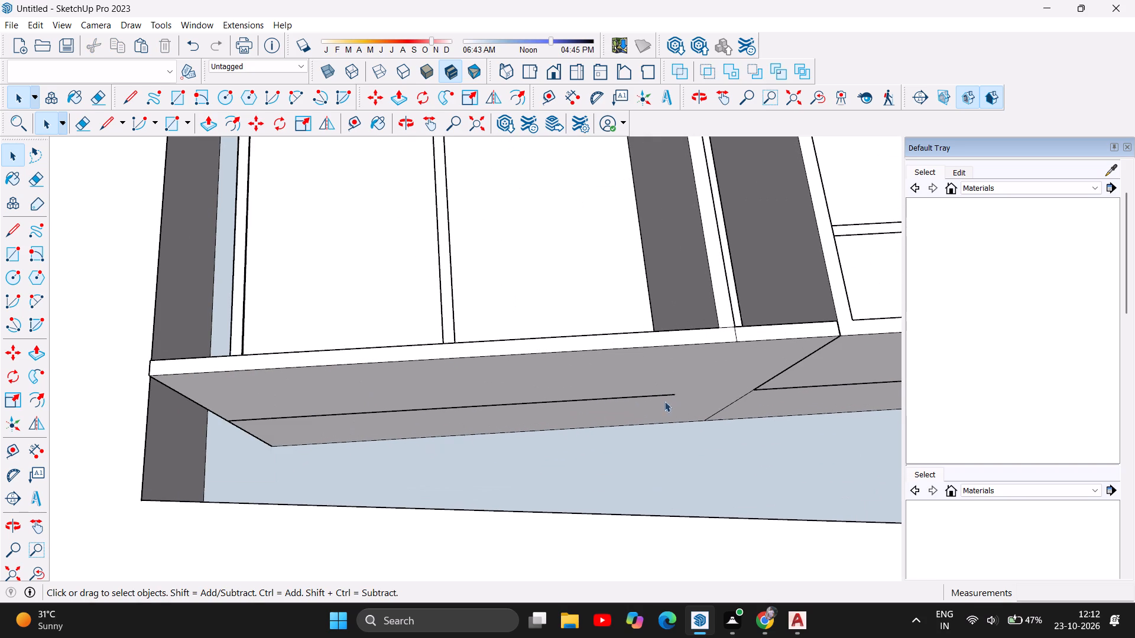
scroll(625, 432, down, 6)
scroll(672, 391, up, 11)
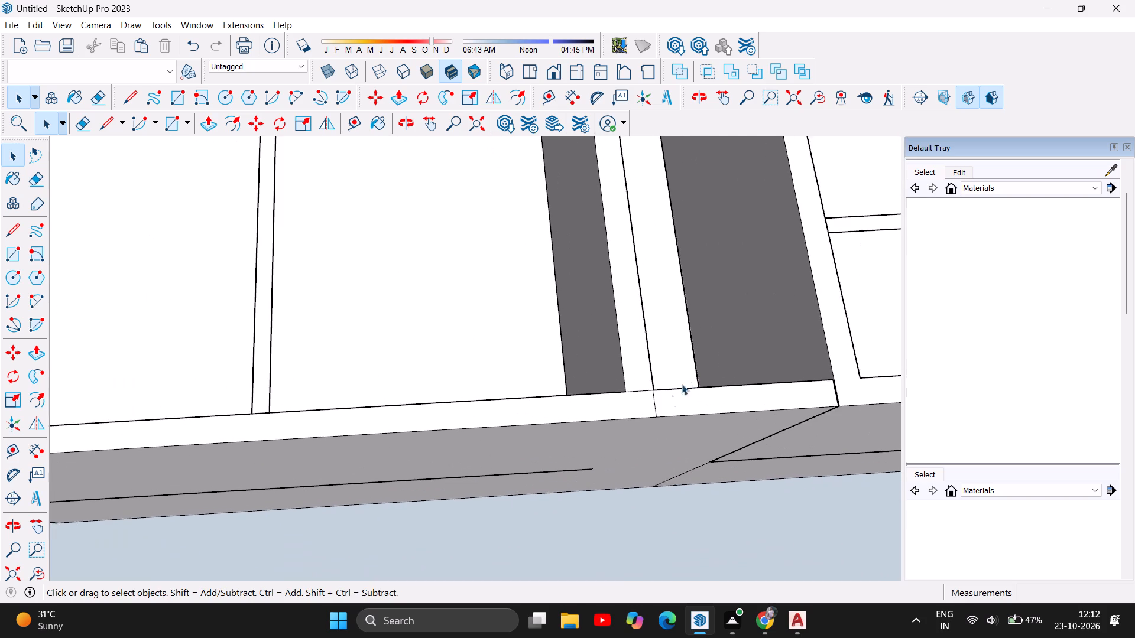
scroll(667, 399, up, 5)
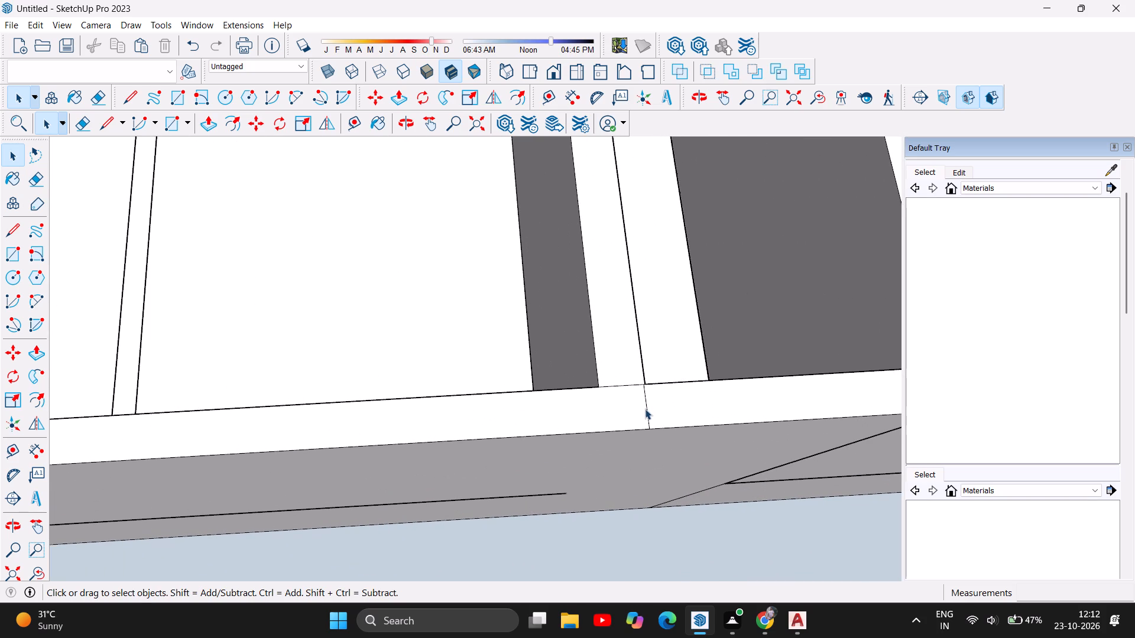
click(646, 408)
key(Delete)
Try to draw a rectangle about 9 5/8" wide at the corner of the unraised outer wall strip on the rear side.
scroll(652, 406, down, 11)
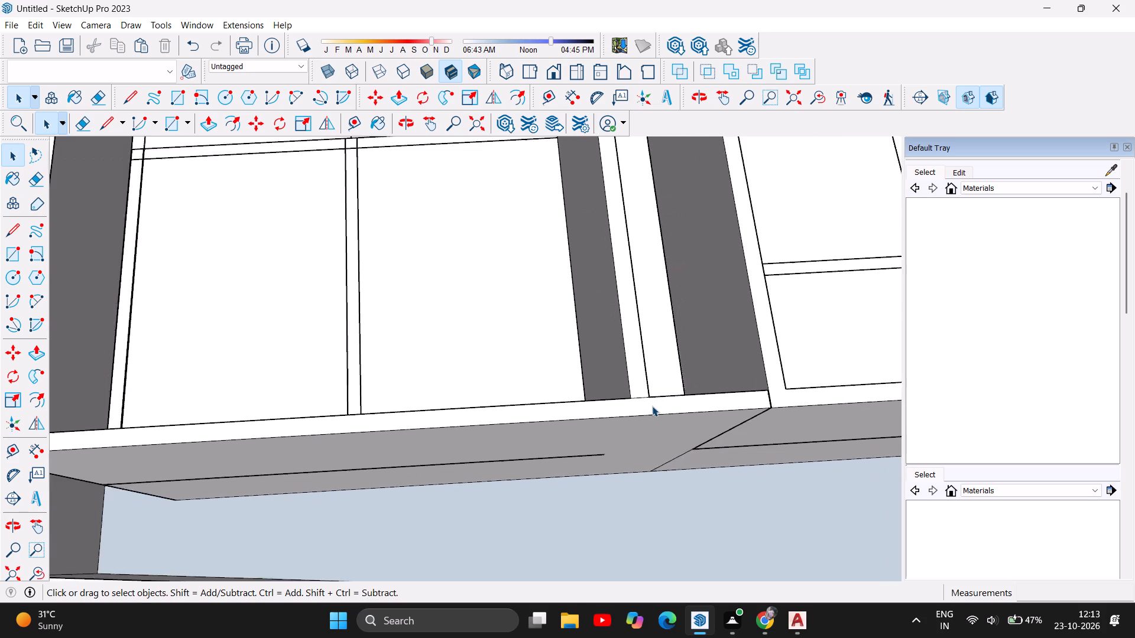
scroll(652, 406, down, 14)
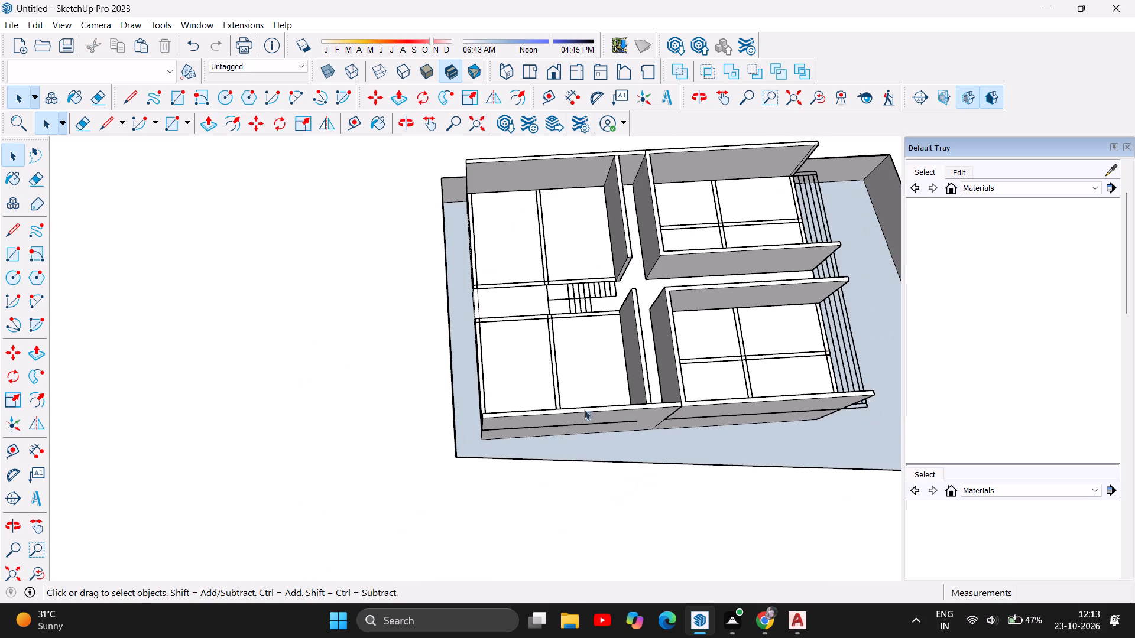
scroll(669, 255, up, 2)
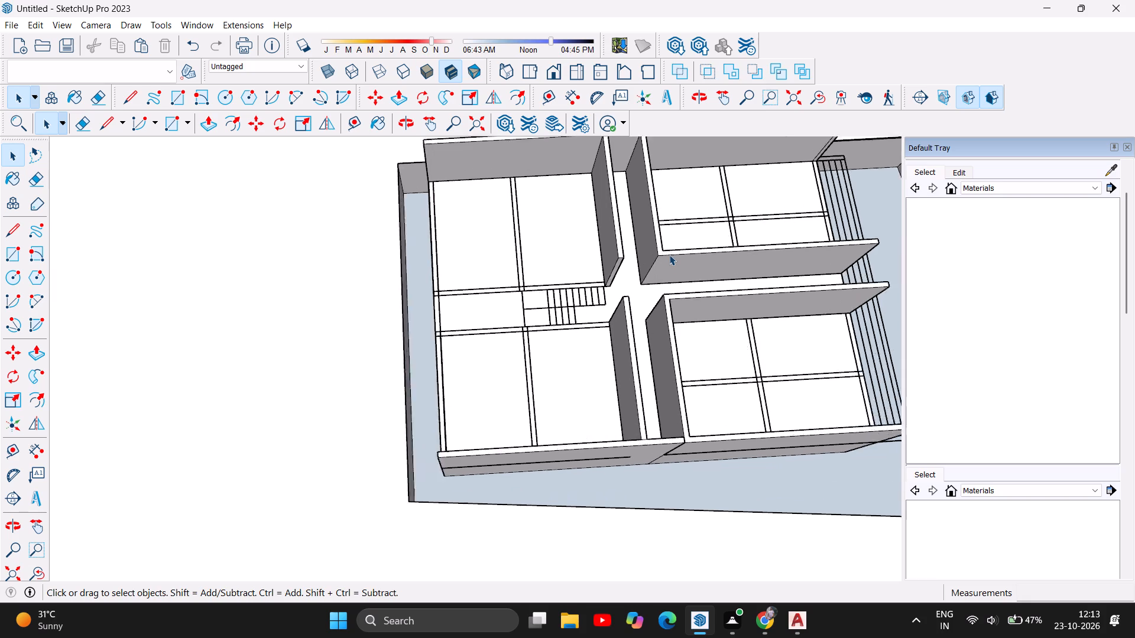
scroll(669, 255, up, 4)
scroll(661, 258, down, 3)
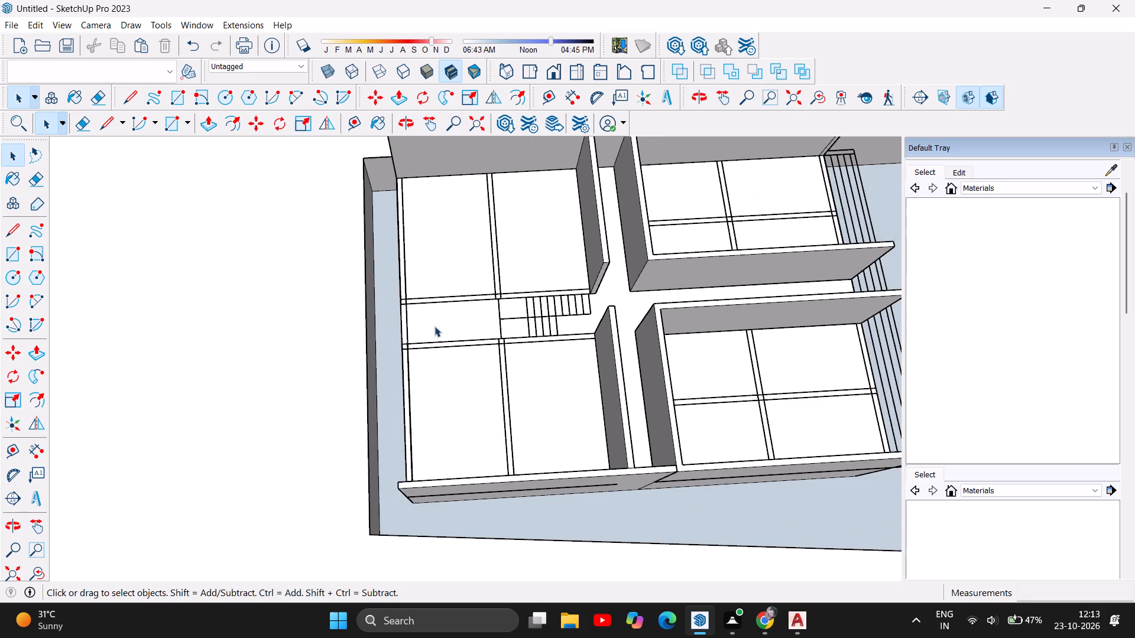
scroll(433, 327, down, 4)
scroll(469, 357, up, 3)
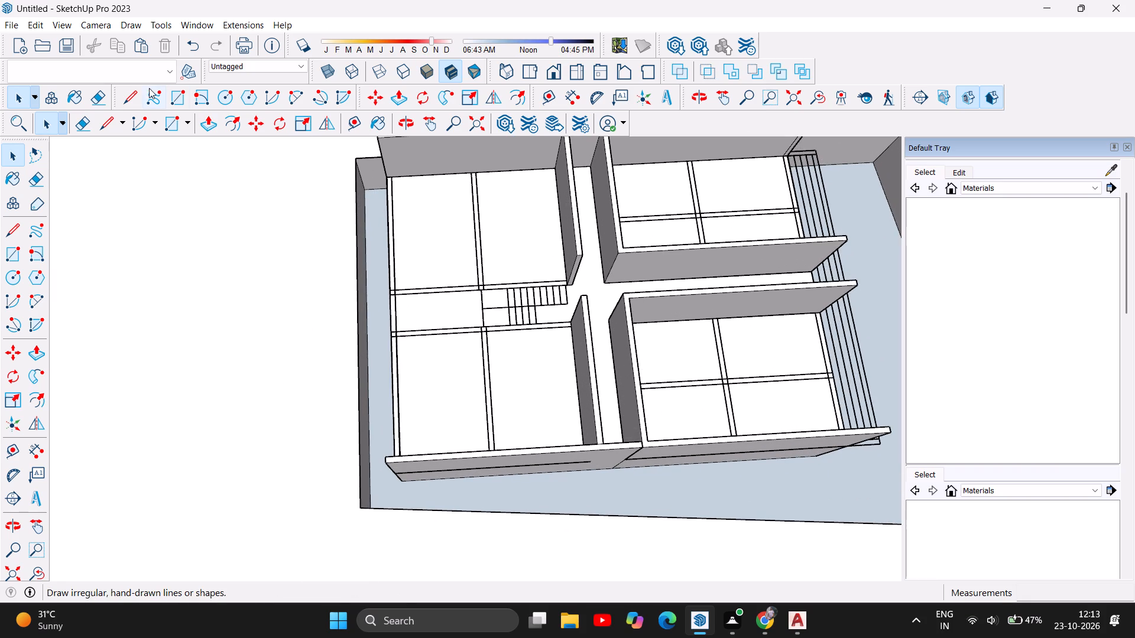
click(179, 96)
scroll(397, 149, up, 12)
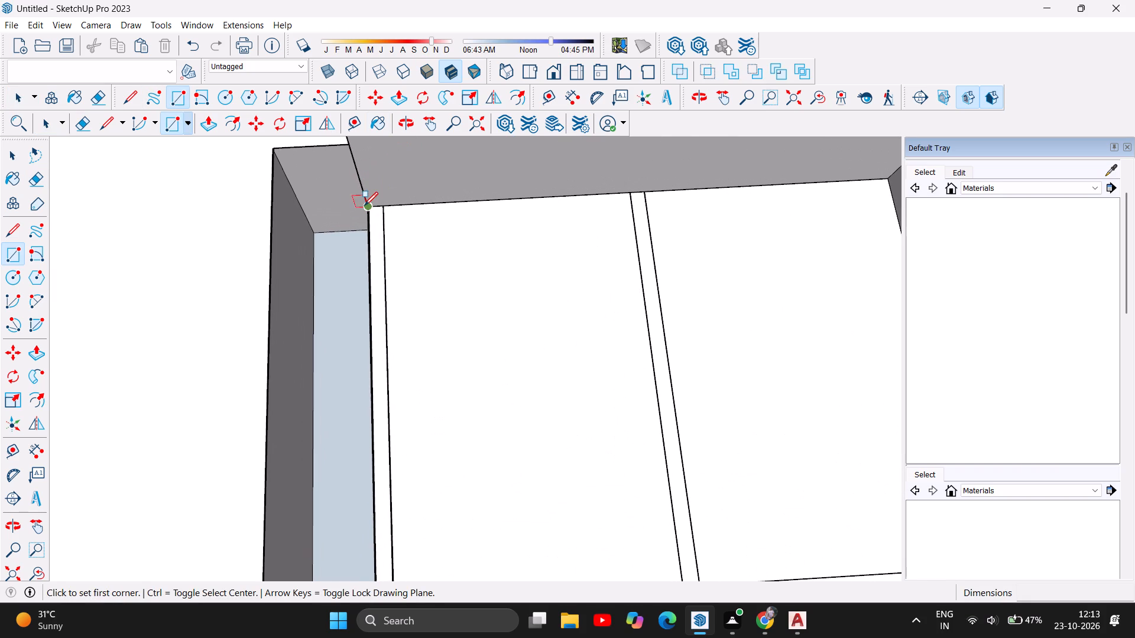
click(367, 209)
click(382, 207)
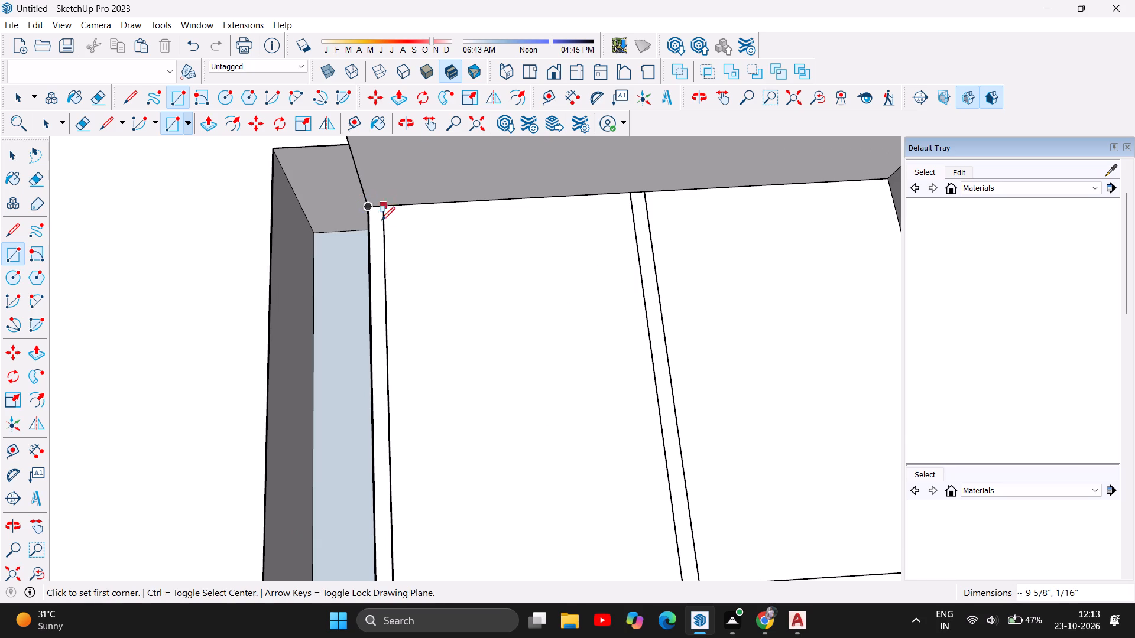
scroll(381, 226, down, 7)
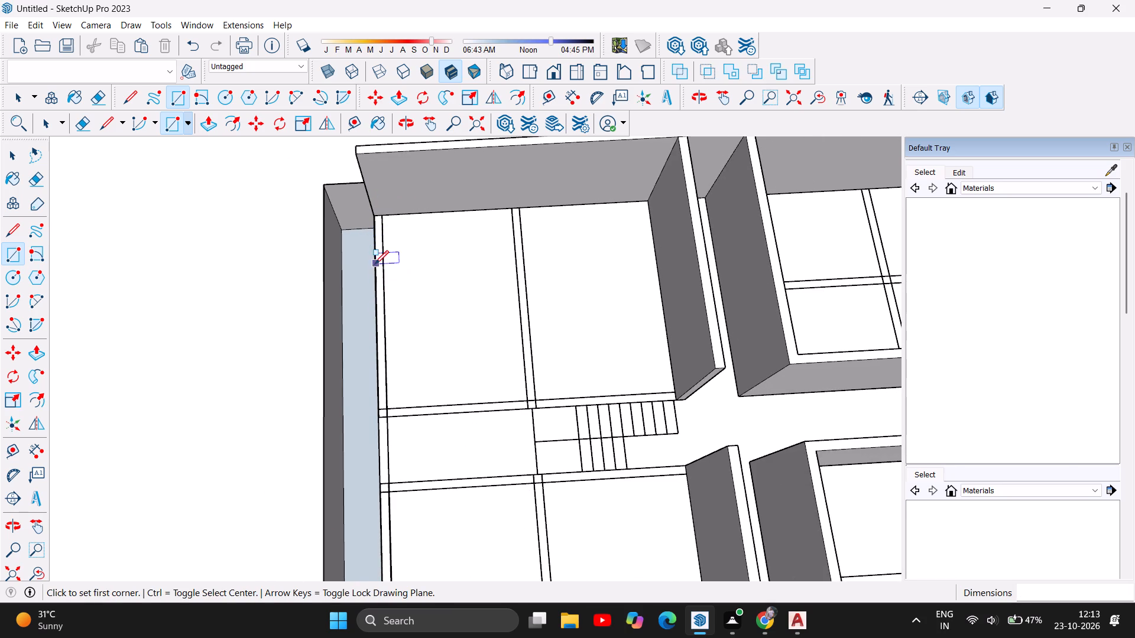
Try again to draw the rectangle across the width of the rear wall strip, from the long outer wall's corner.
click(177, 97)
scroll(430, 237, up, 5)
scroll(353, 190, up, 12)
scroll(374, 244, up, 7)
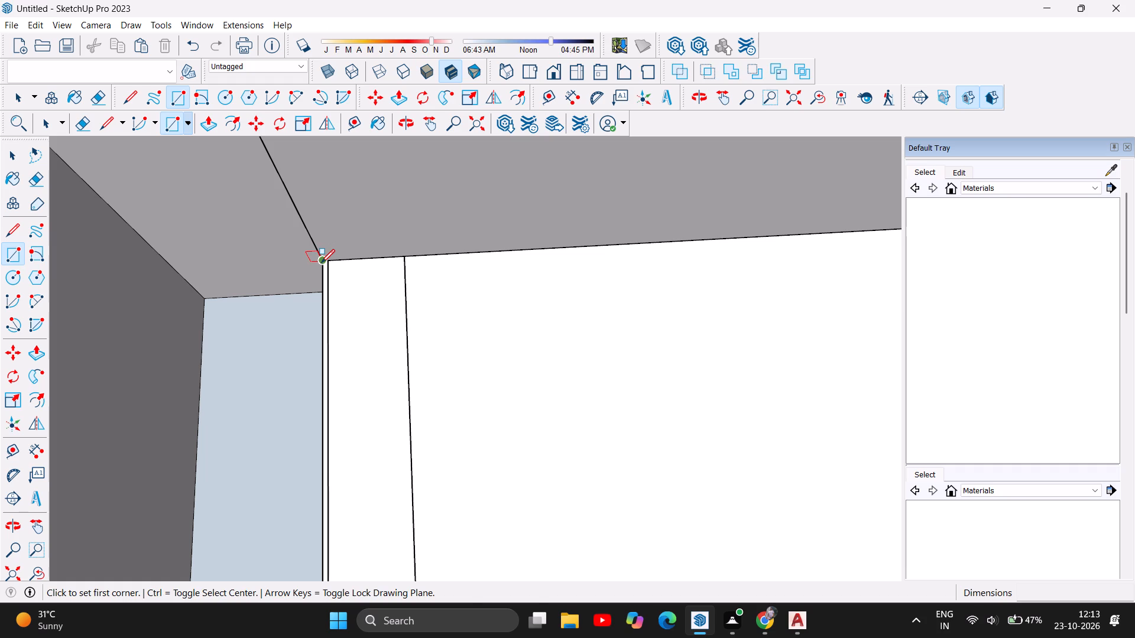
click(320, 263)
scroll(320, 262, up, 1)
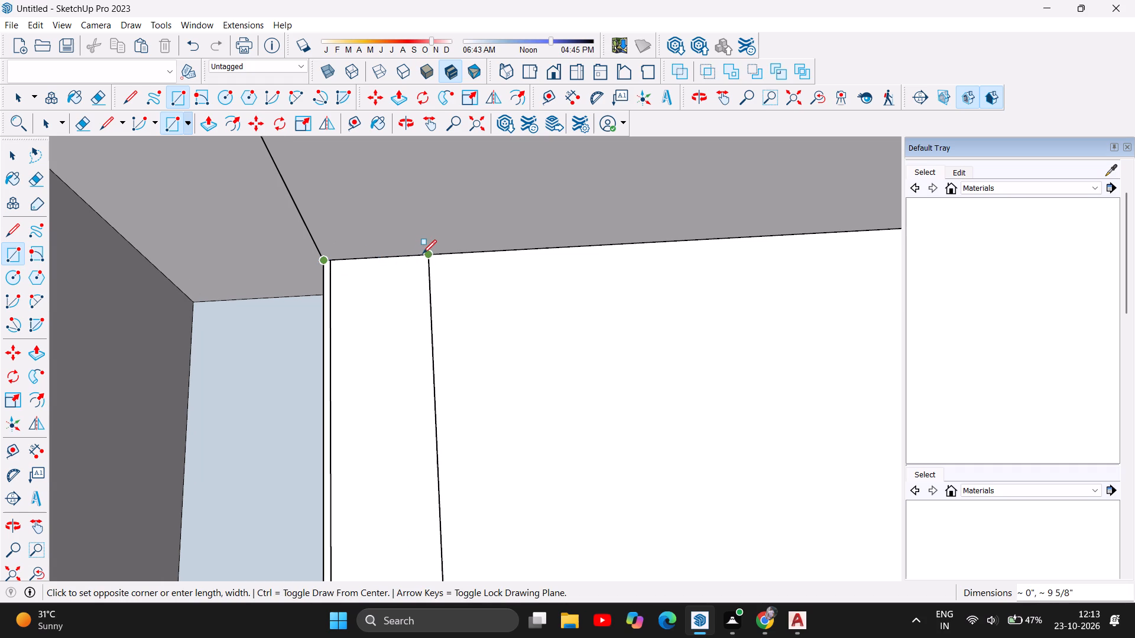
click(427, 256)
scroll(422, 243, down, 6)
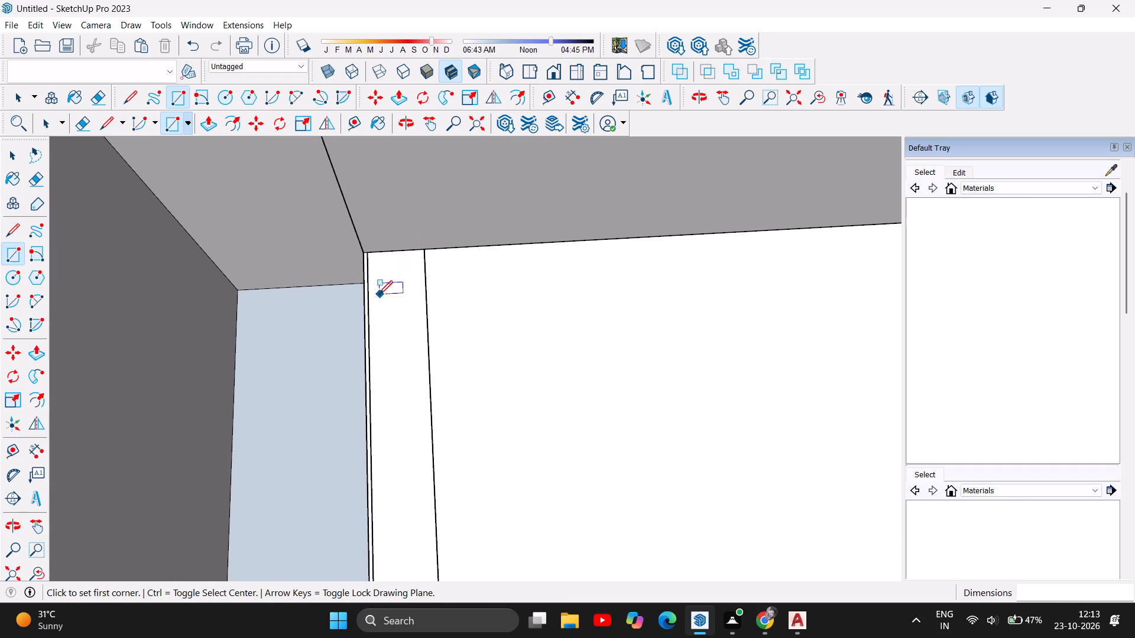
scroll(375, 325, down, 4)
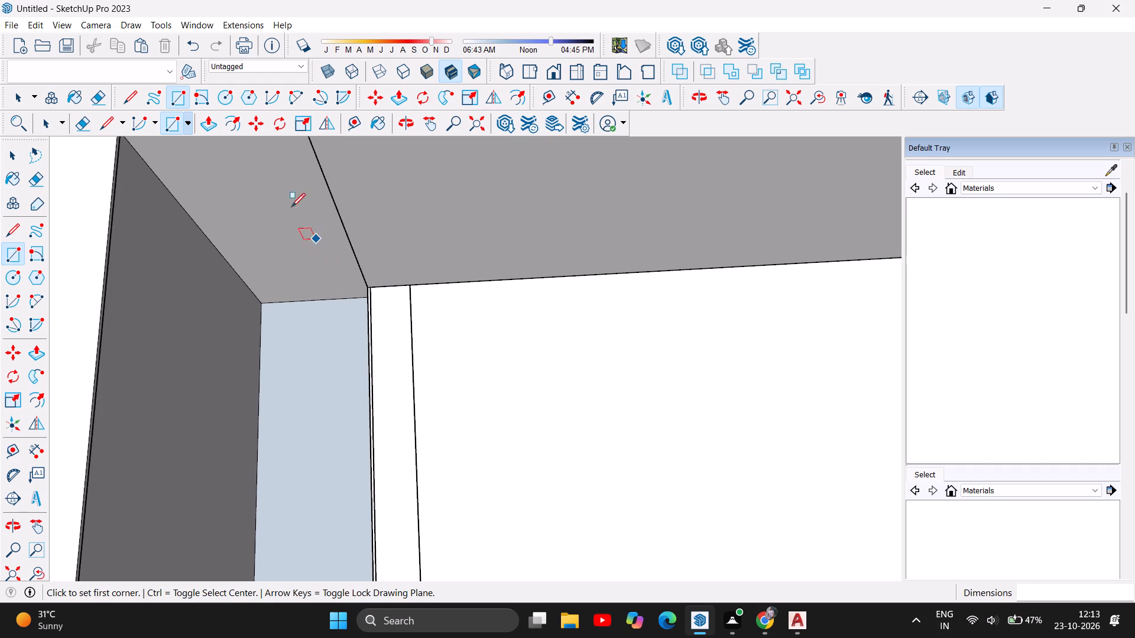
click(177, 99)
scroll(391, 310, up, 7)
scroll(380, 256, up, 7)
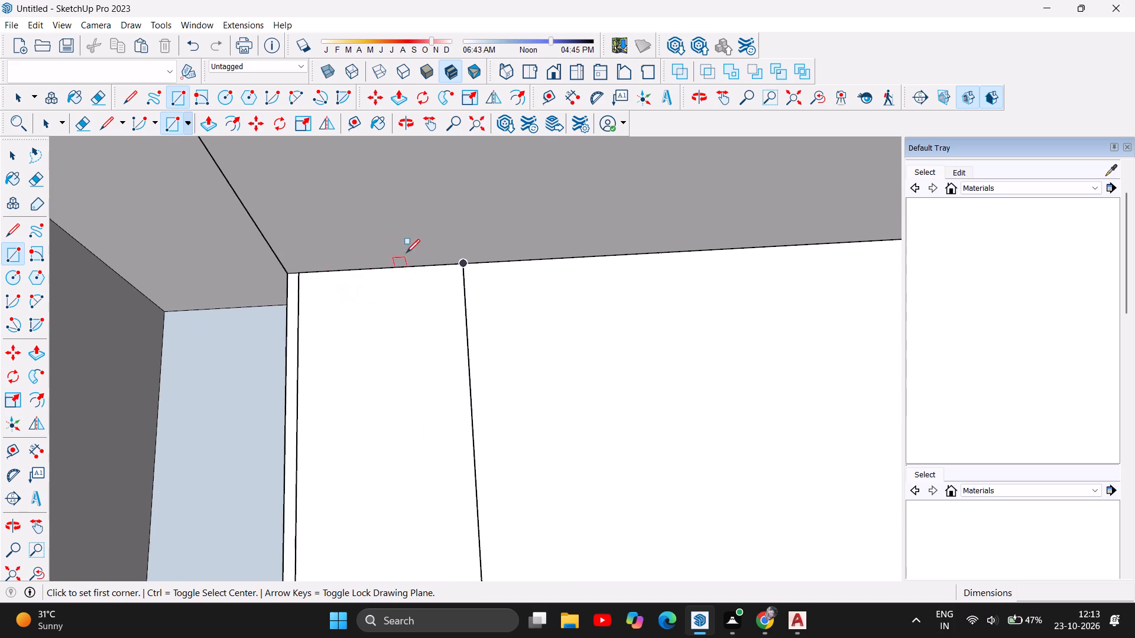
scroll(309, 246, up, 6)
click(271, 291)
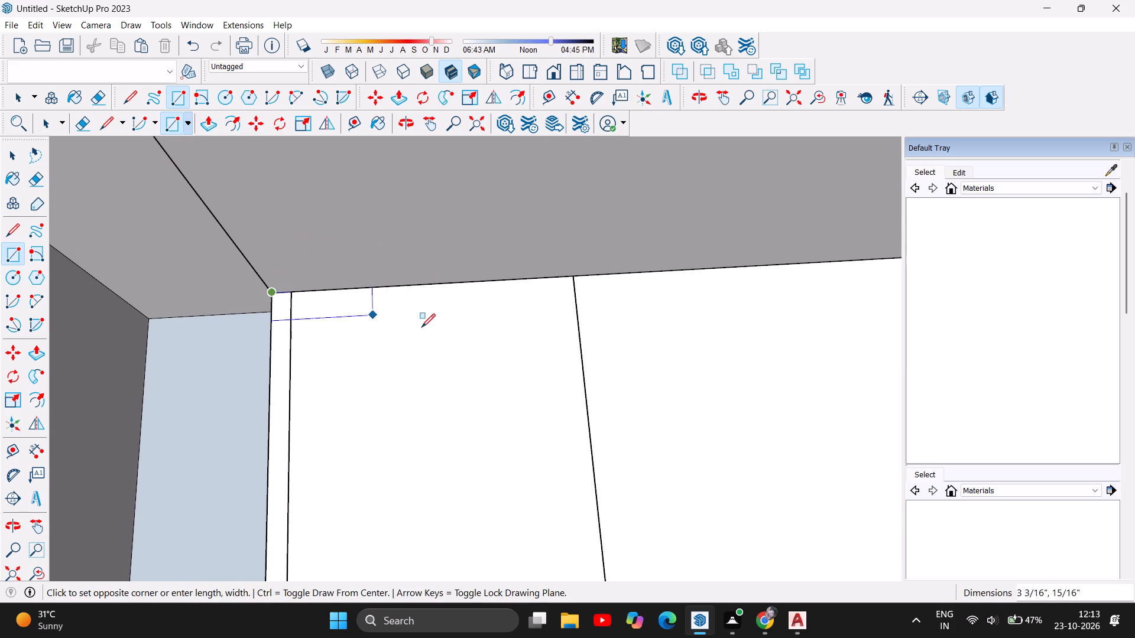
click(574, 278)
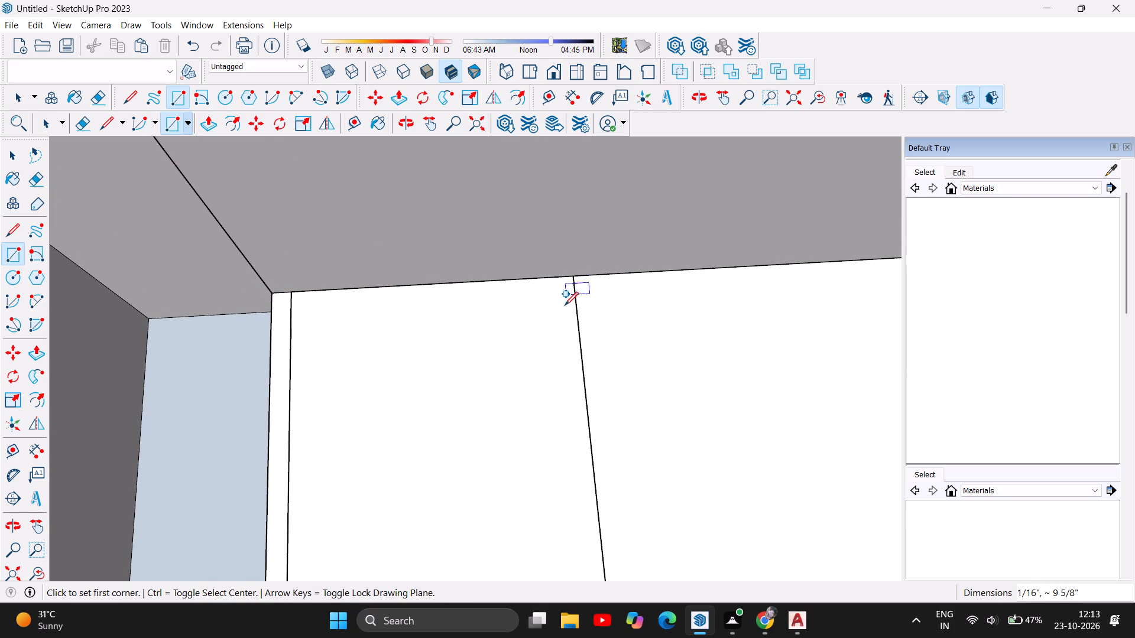
Draw a rectangle about 46' 10 1/2" by 9" over the rear outer wall strip, spanning between the two long outer walls.
click(271, 292)
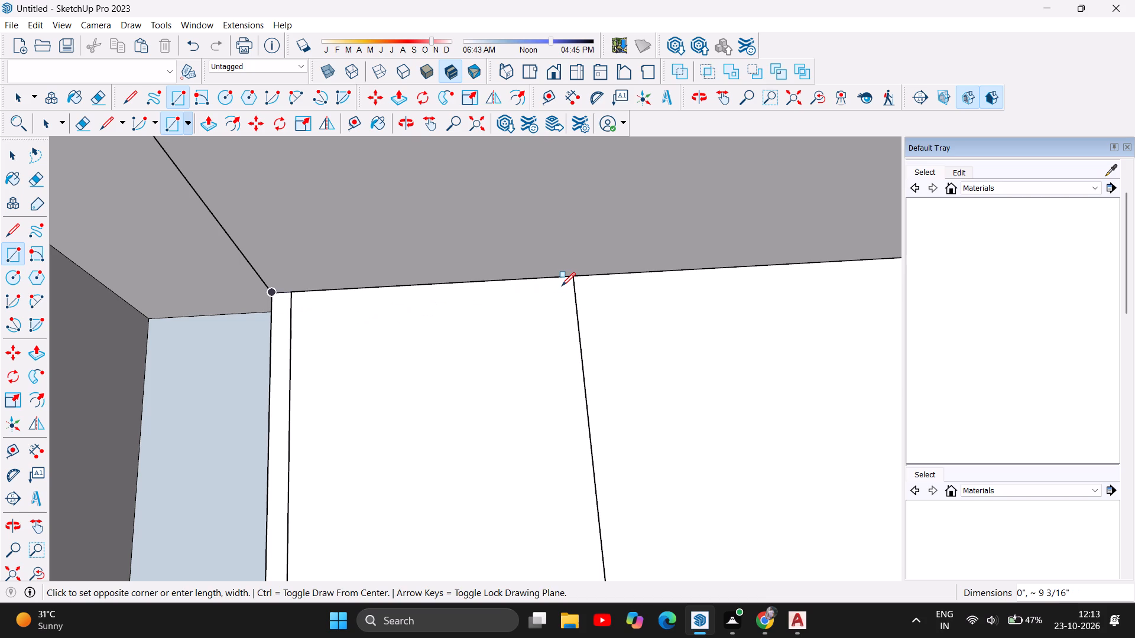
click(572, 276)
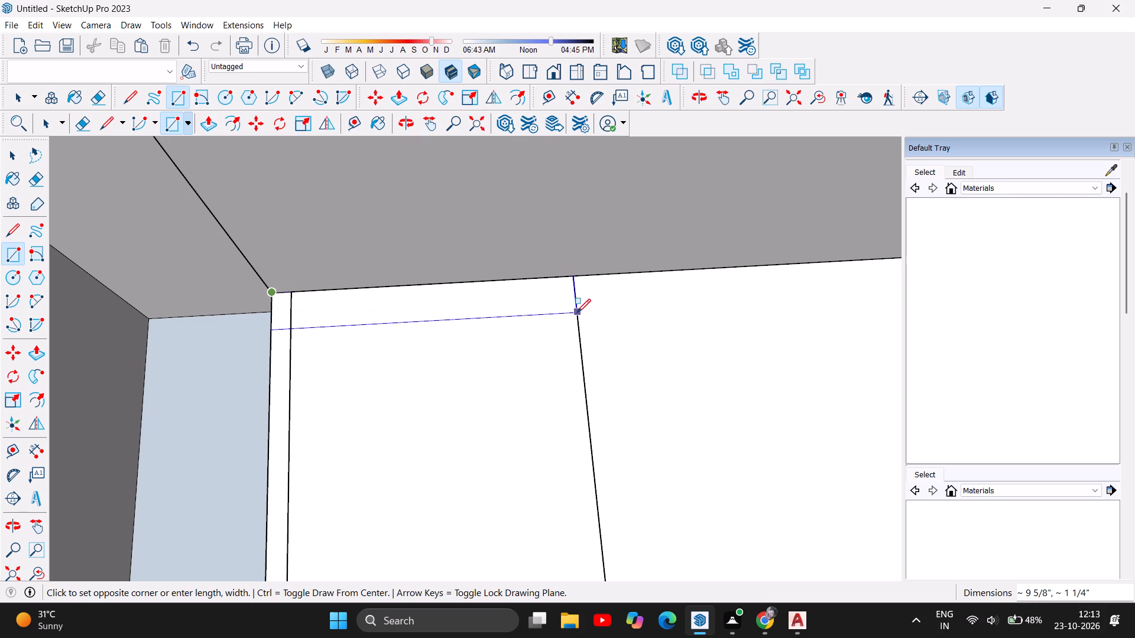
scroll(577, 318, down, 20)
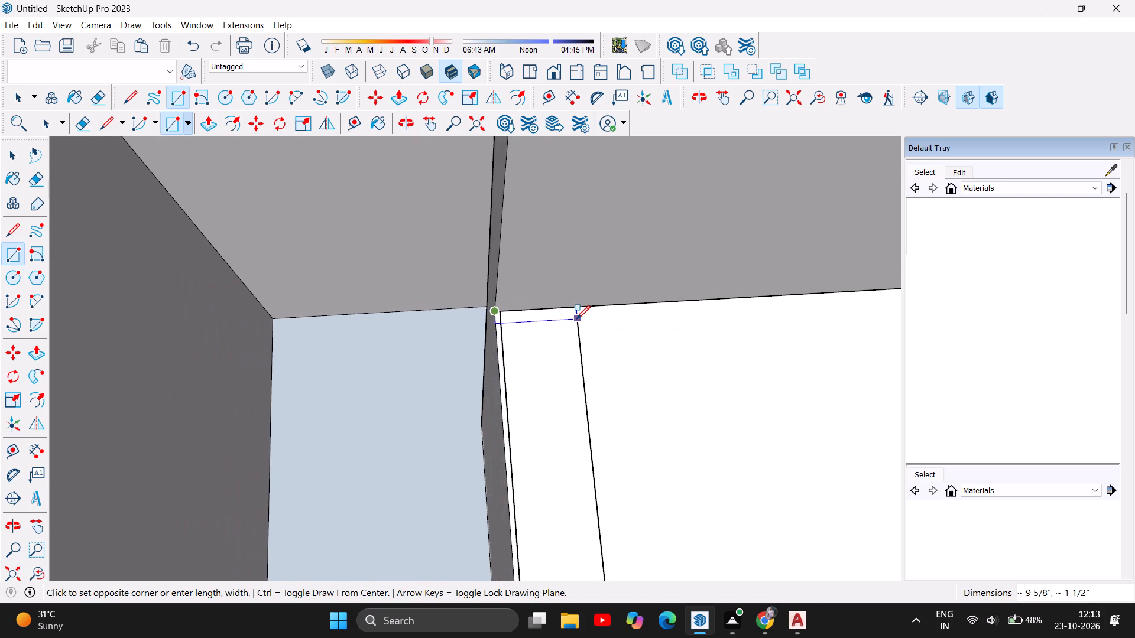
scroll(576, 319, down, 14)
scroll(576, 319, down, 14)
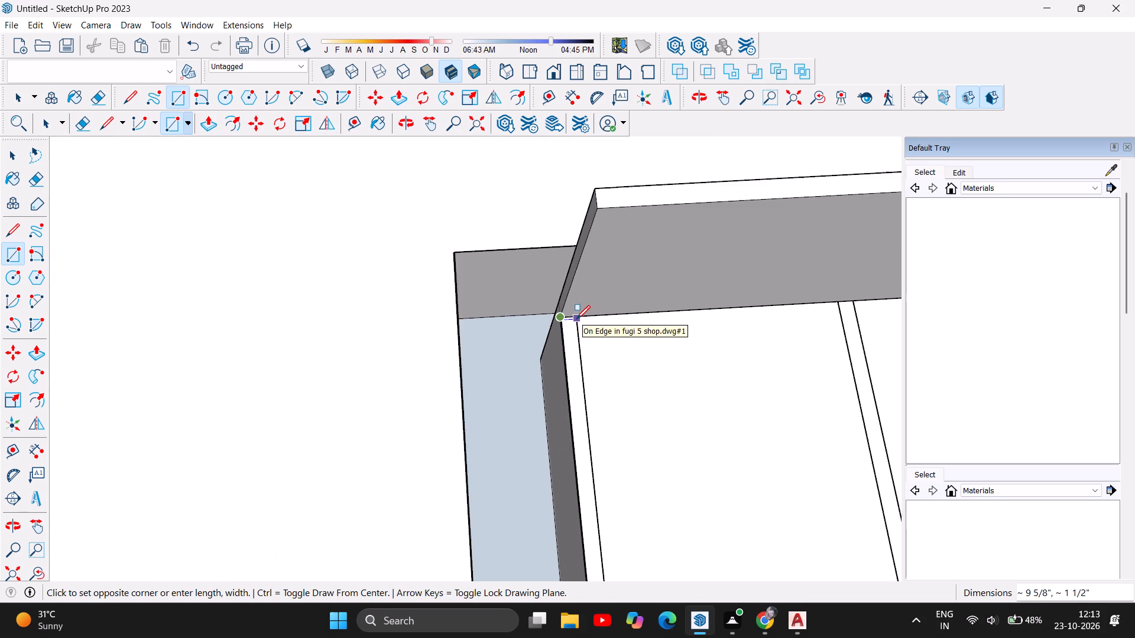
scroll(576, 319, down, 13)
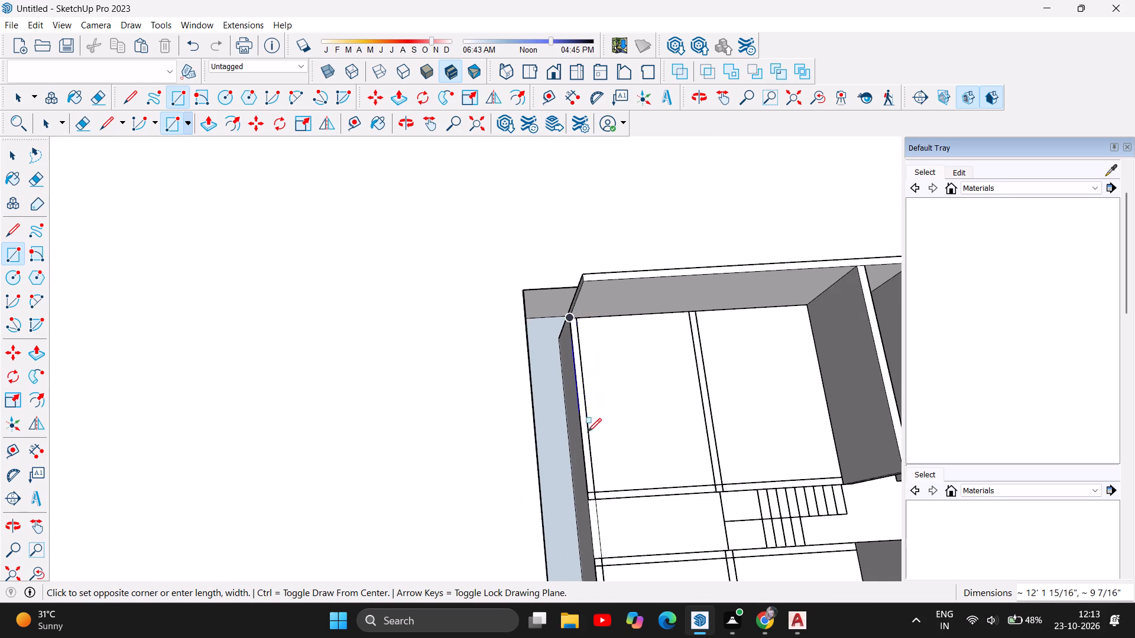
scroll(588, 439, down, 12)
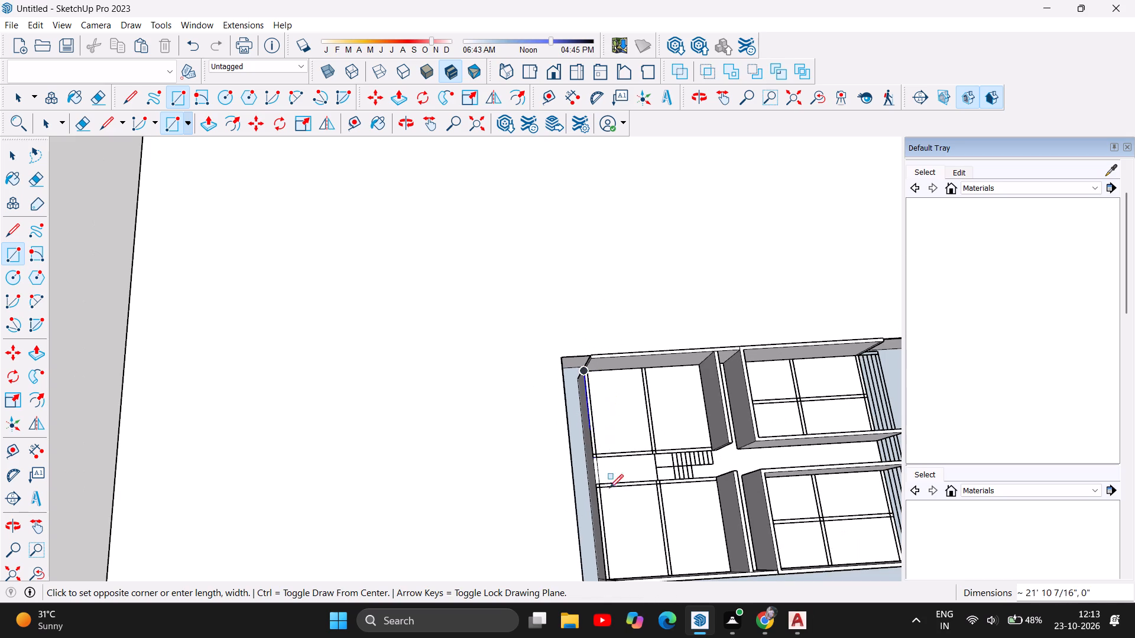
scroll(606, 462, down, 9)
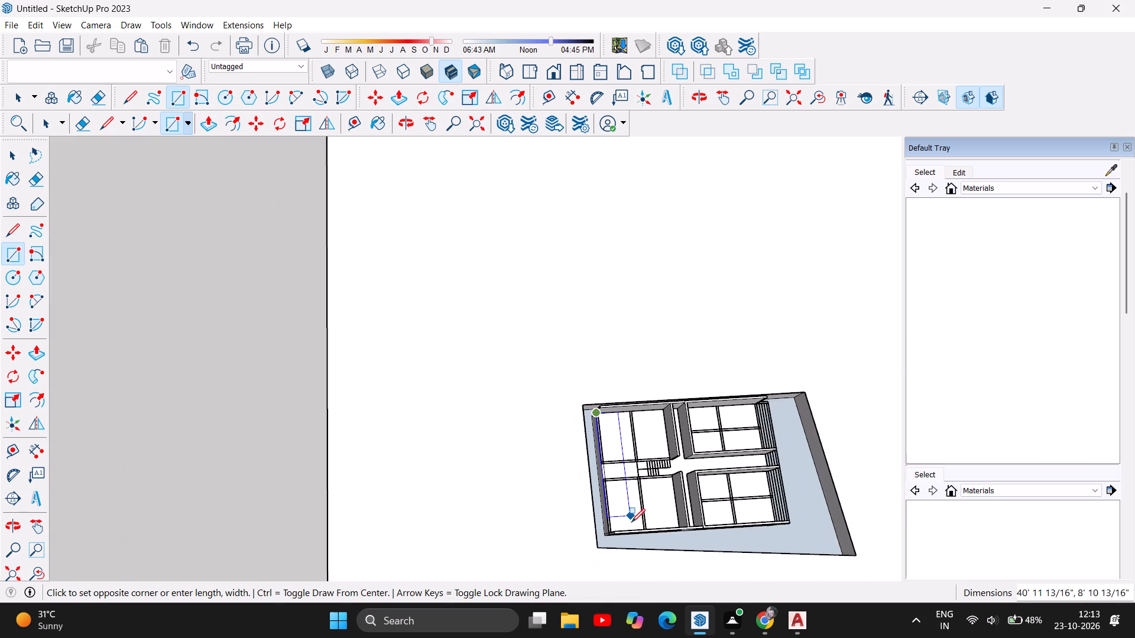
scroll(628, 526, up, 13)
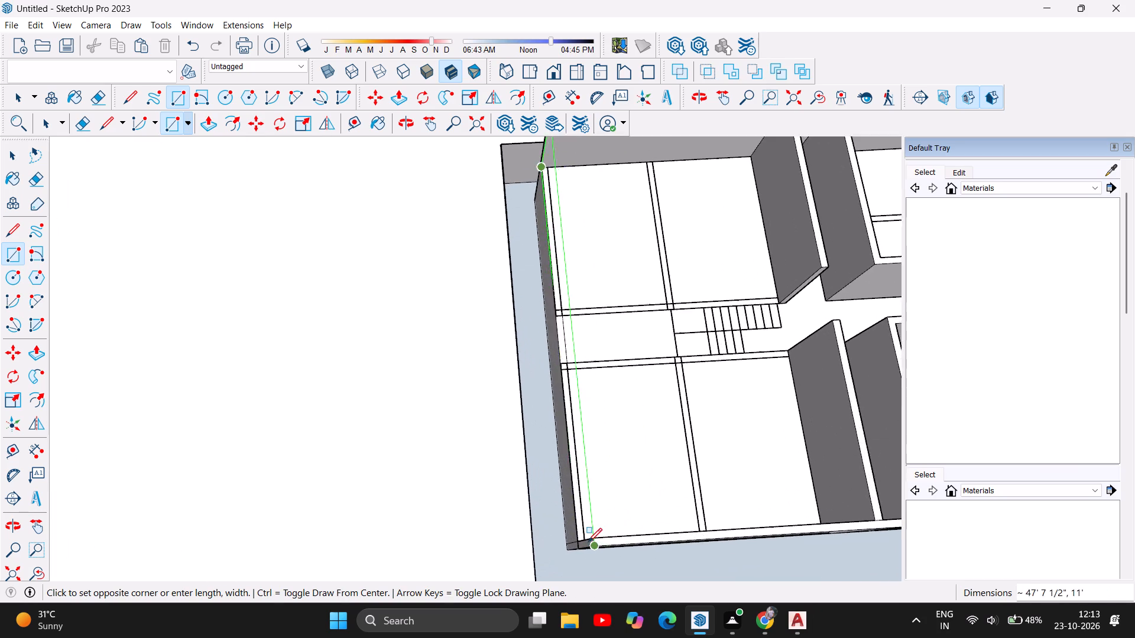
scroll(588, 542, up, 16)
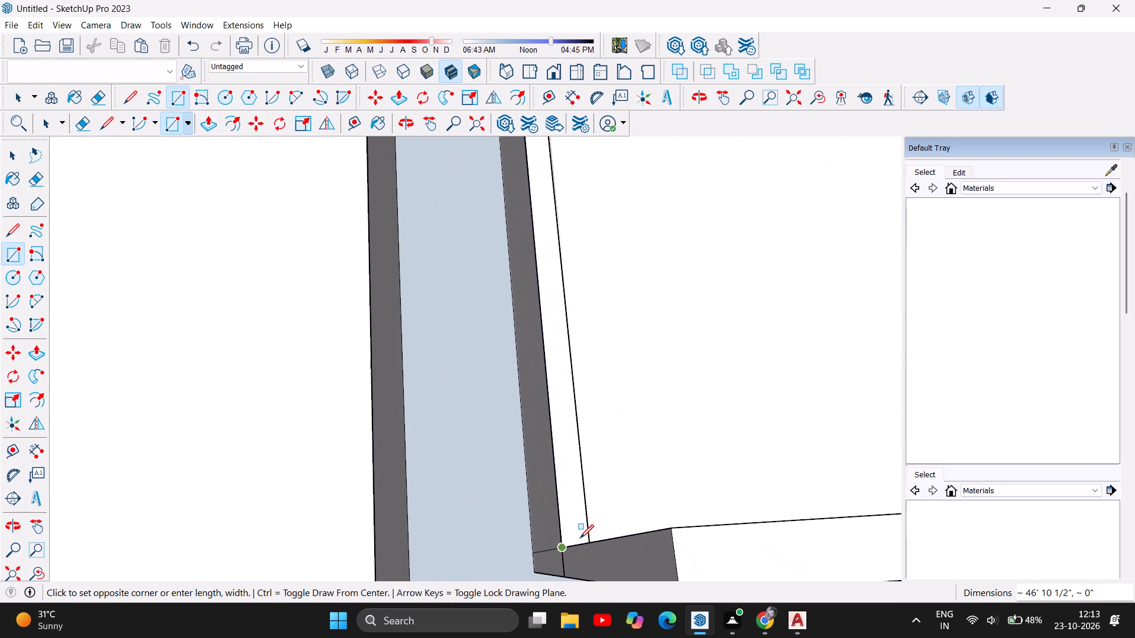
scroll(589, 541, up, 6)
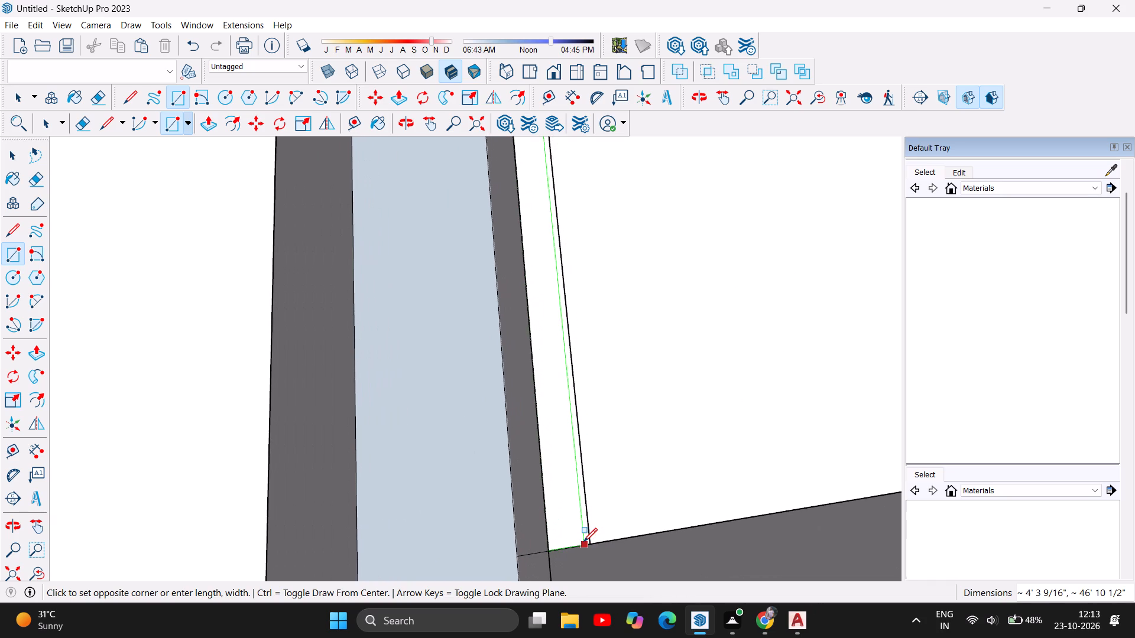
scroll(583, 542, up, 8)
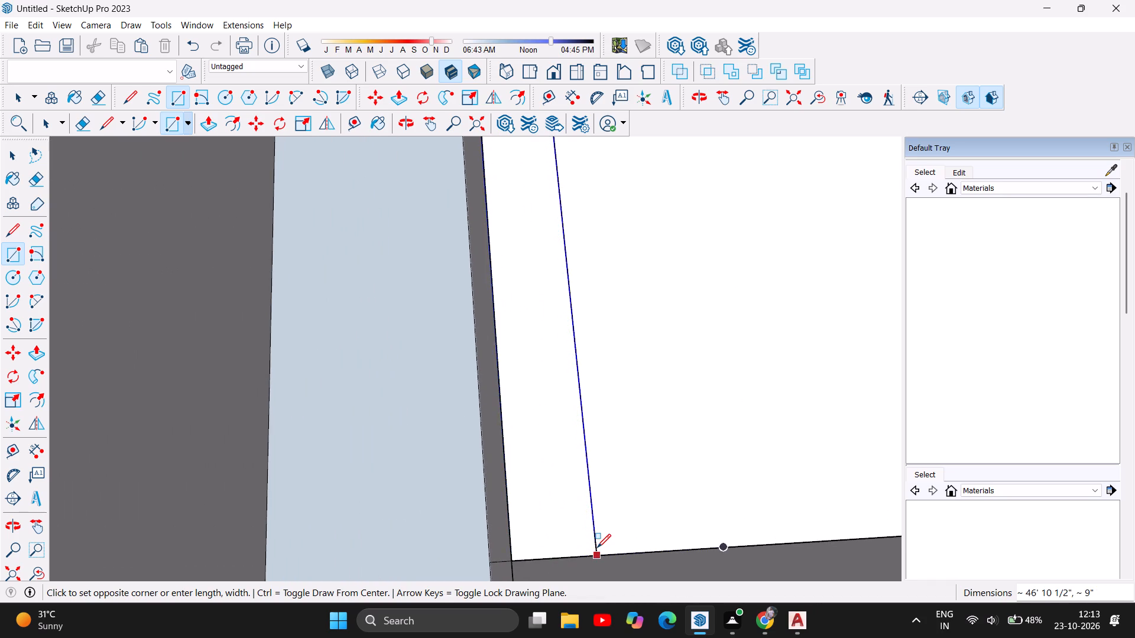
click(597, 551)
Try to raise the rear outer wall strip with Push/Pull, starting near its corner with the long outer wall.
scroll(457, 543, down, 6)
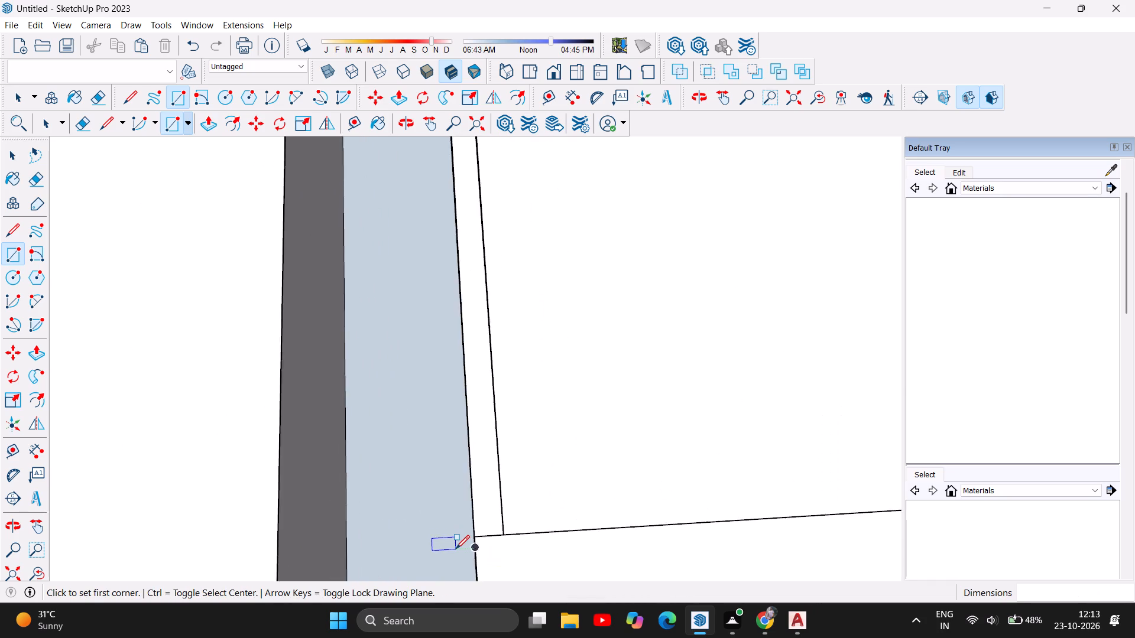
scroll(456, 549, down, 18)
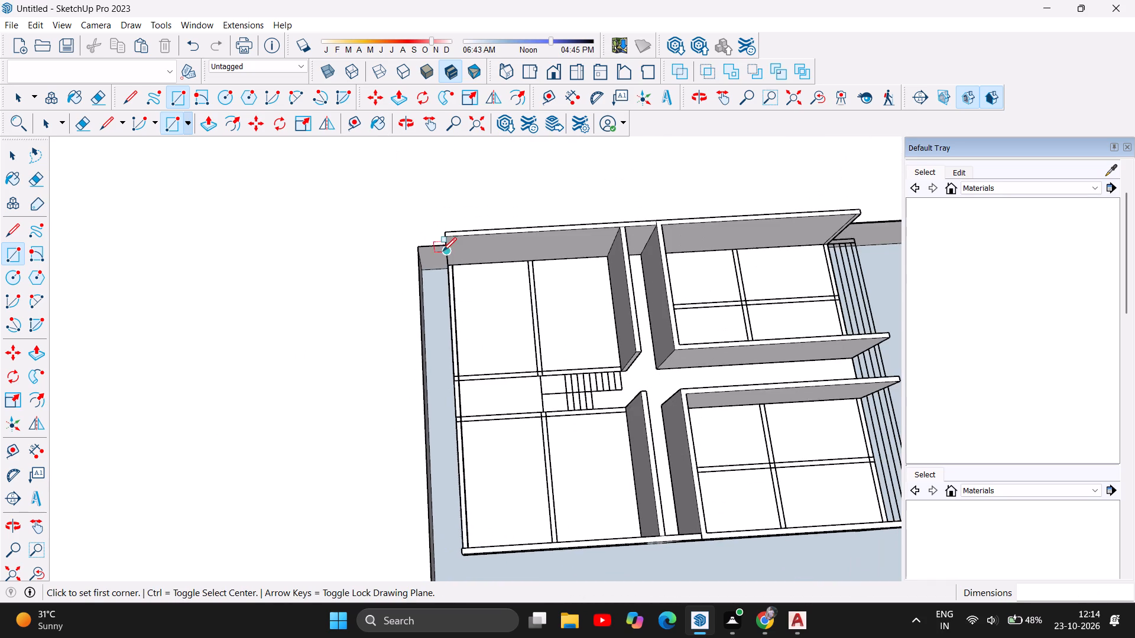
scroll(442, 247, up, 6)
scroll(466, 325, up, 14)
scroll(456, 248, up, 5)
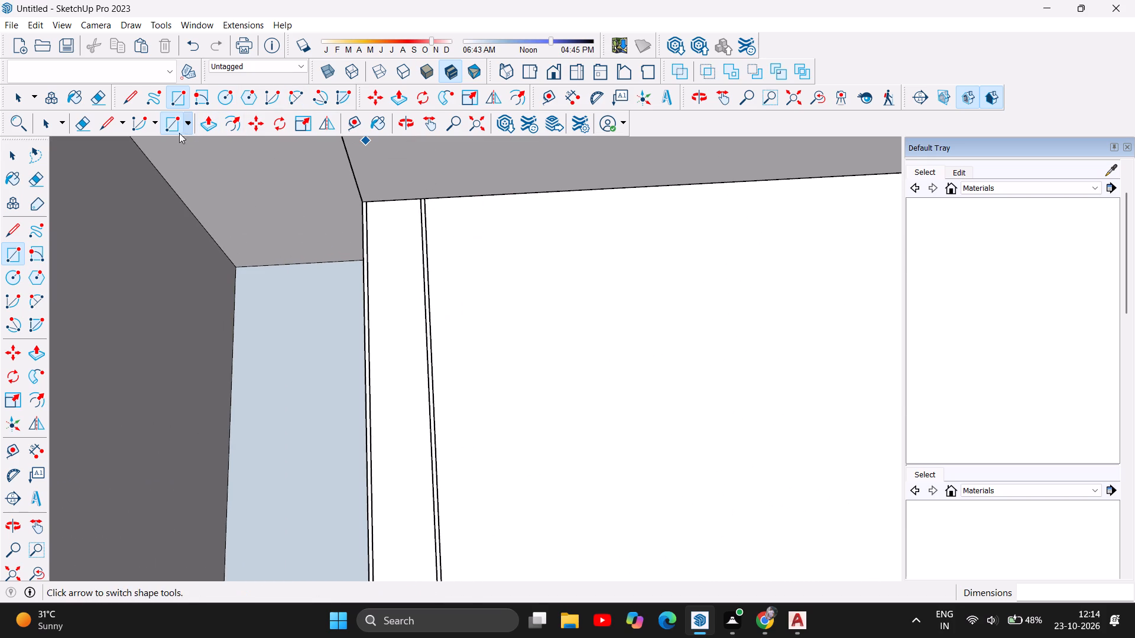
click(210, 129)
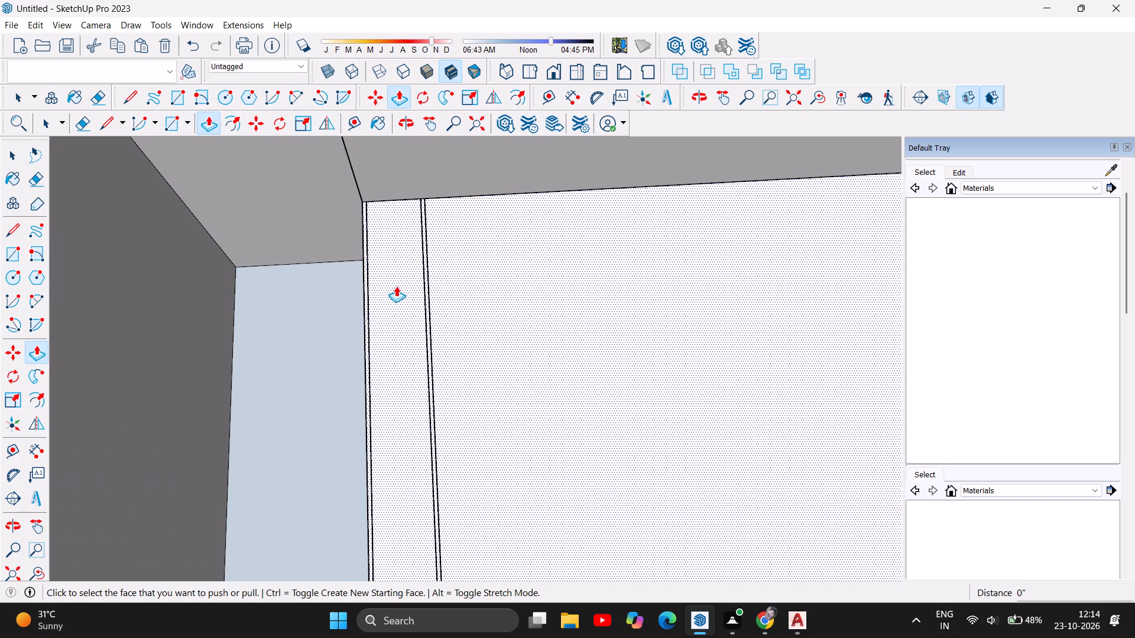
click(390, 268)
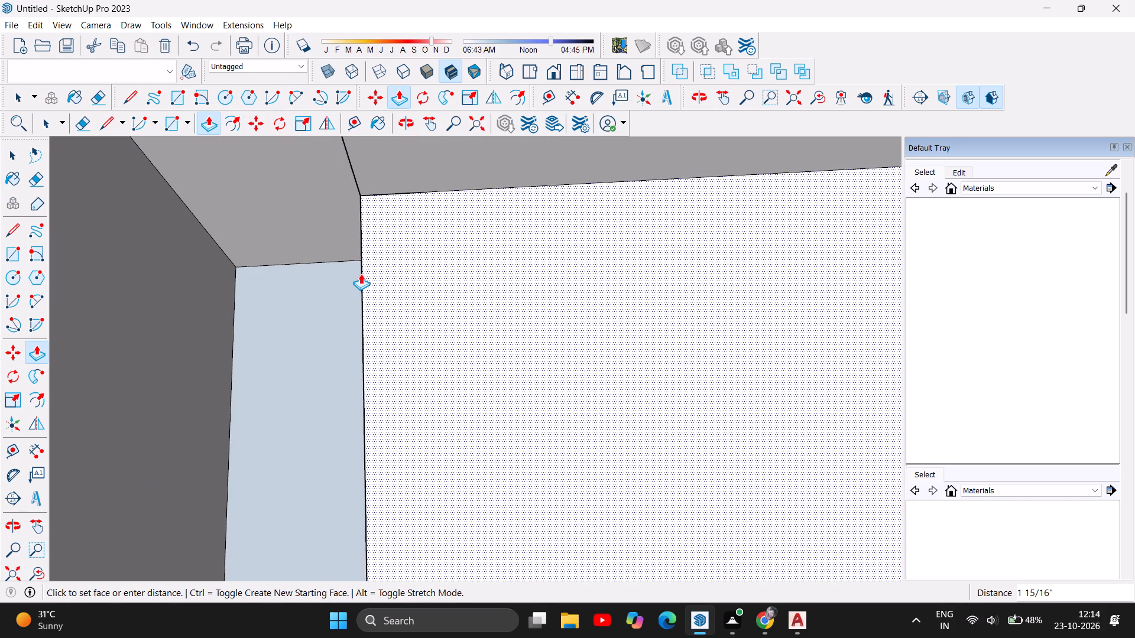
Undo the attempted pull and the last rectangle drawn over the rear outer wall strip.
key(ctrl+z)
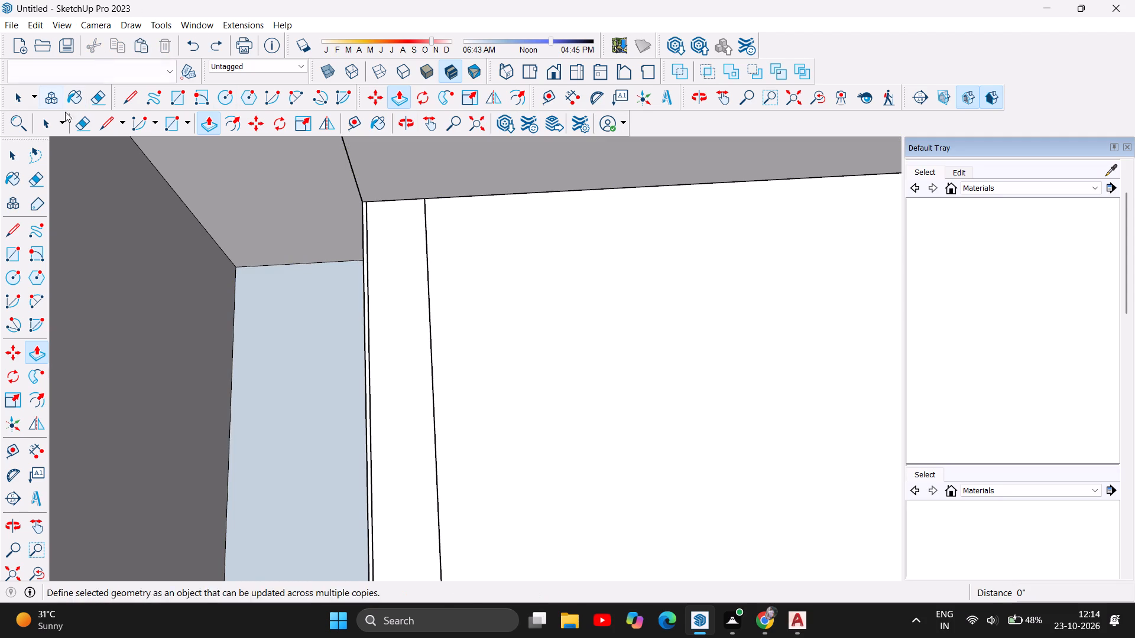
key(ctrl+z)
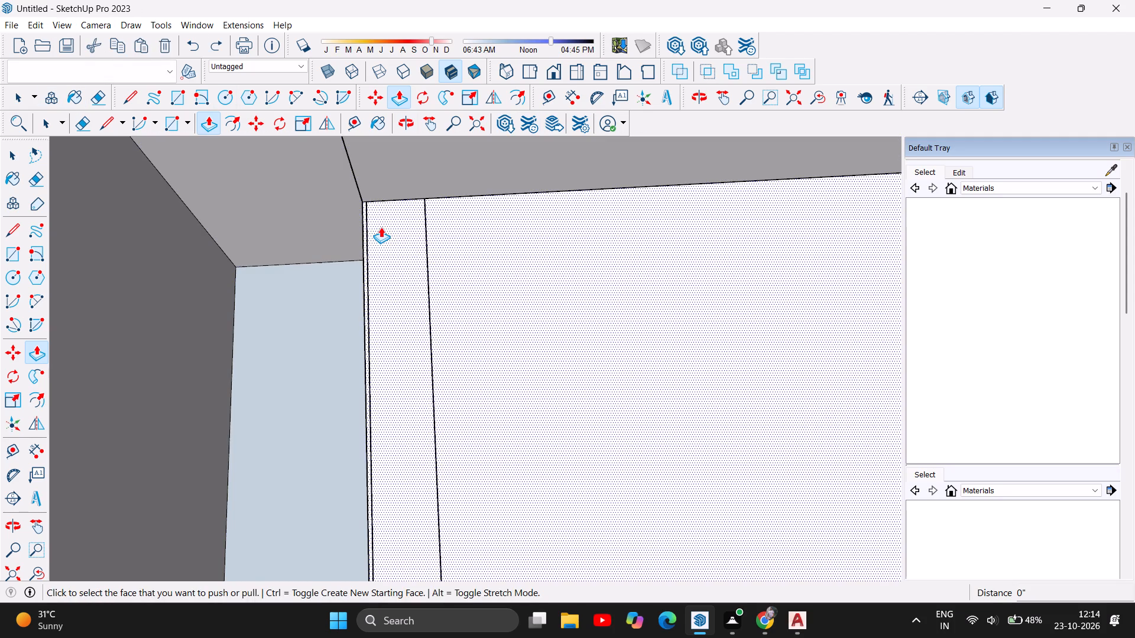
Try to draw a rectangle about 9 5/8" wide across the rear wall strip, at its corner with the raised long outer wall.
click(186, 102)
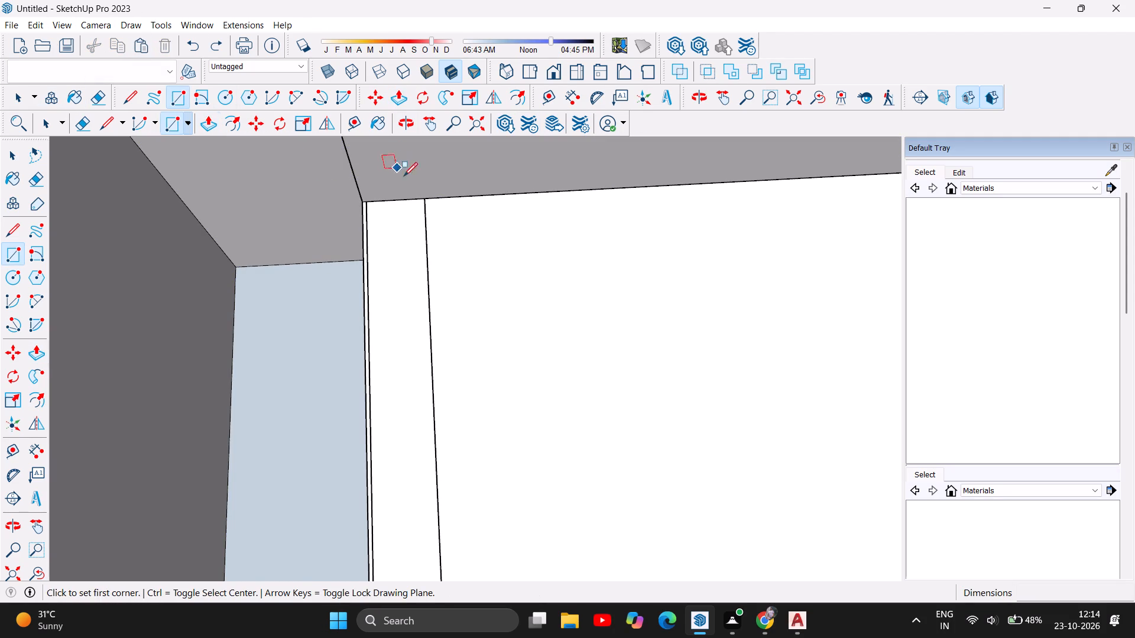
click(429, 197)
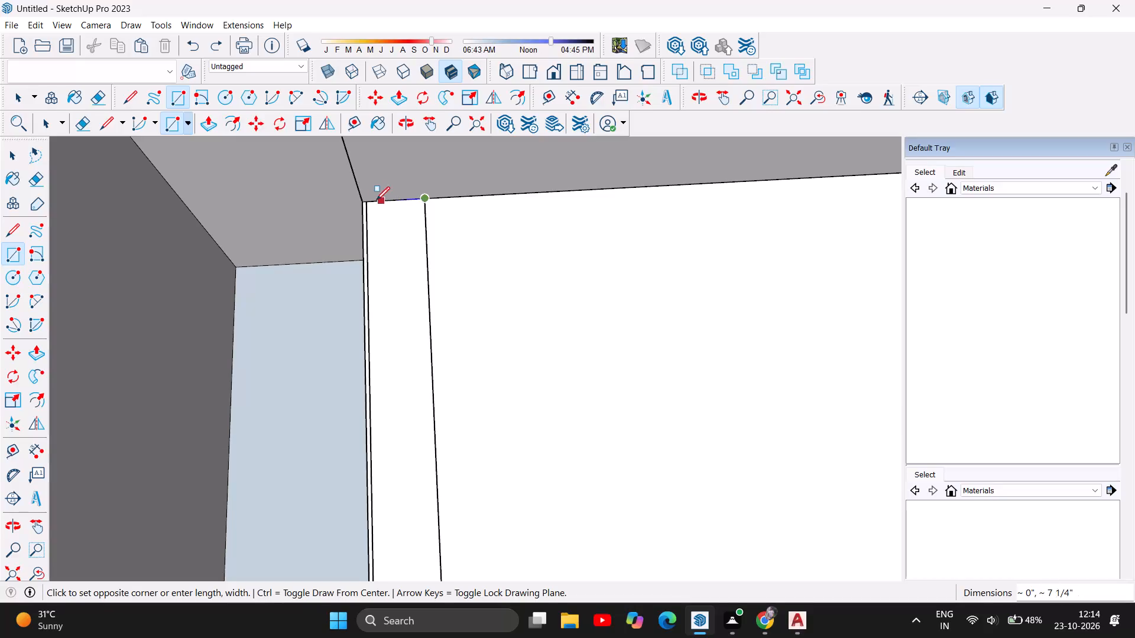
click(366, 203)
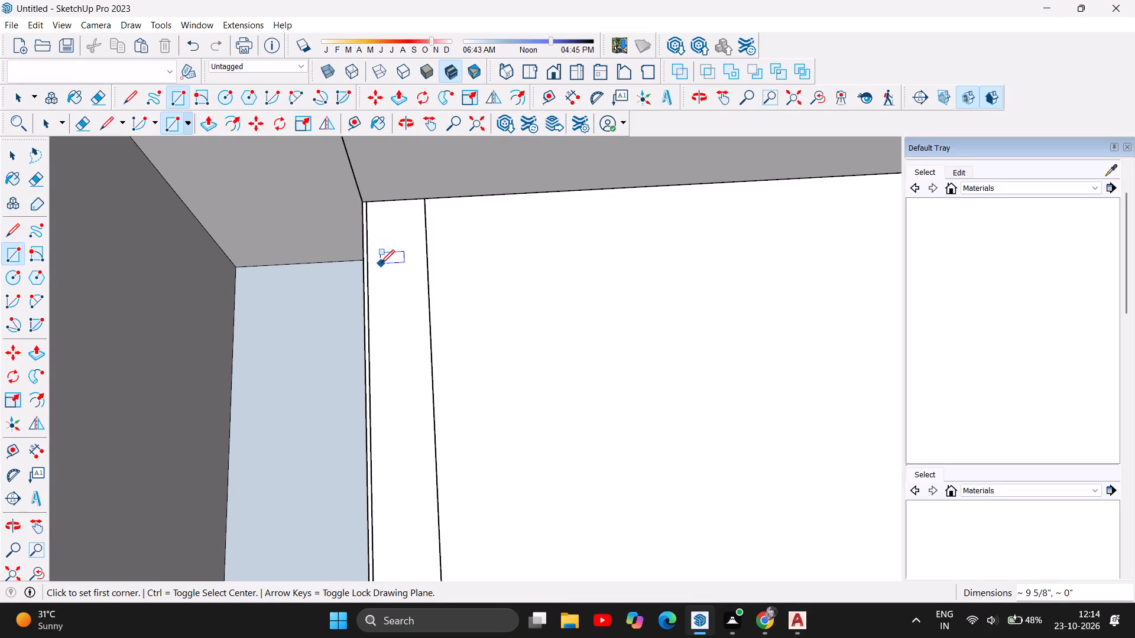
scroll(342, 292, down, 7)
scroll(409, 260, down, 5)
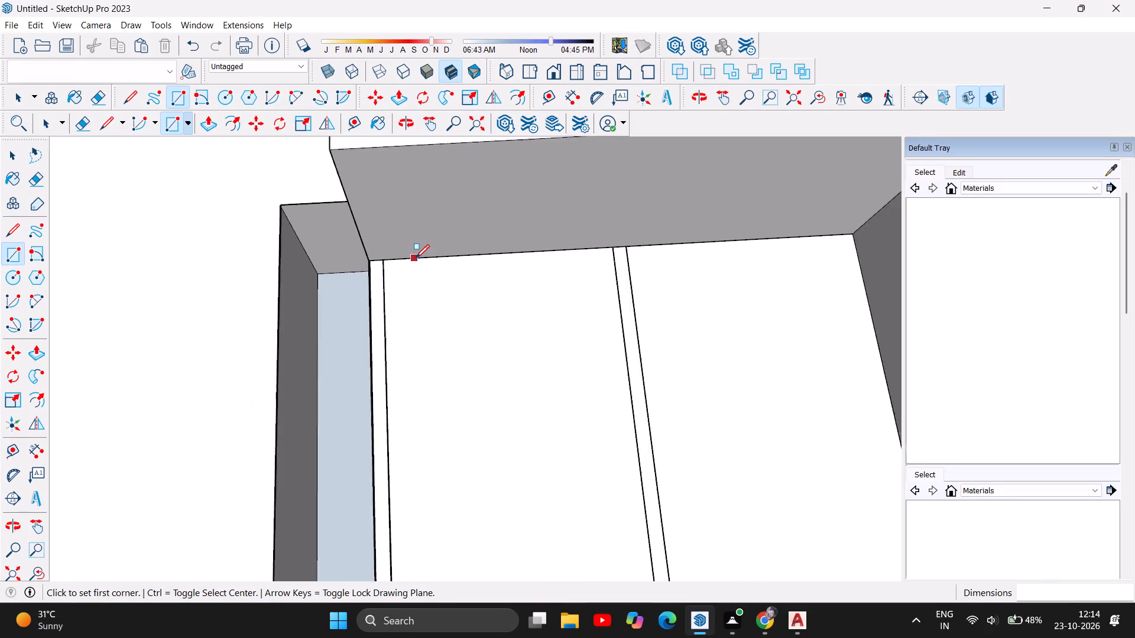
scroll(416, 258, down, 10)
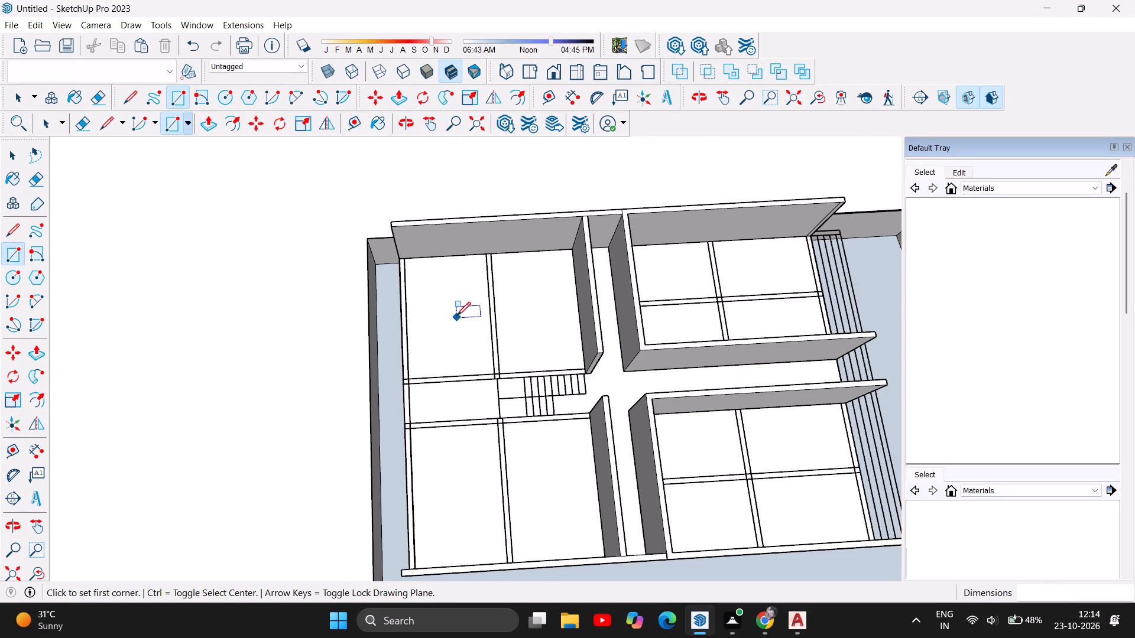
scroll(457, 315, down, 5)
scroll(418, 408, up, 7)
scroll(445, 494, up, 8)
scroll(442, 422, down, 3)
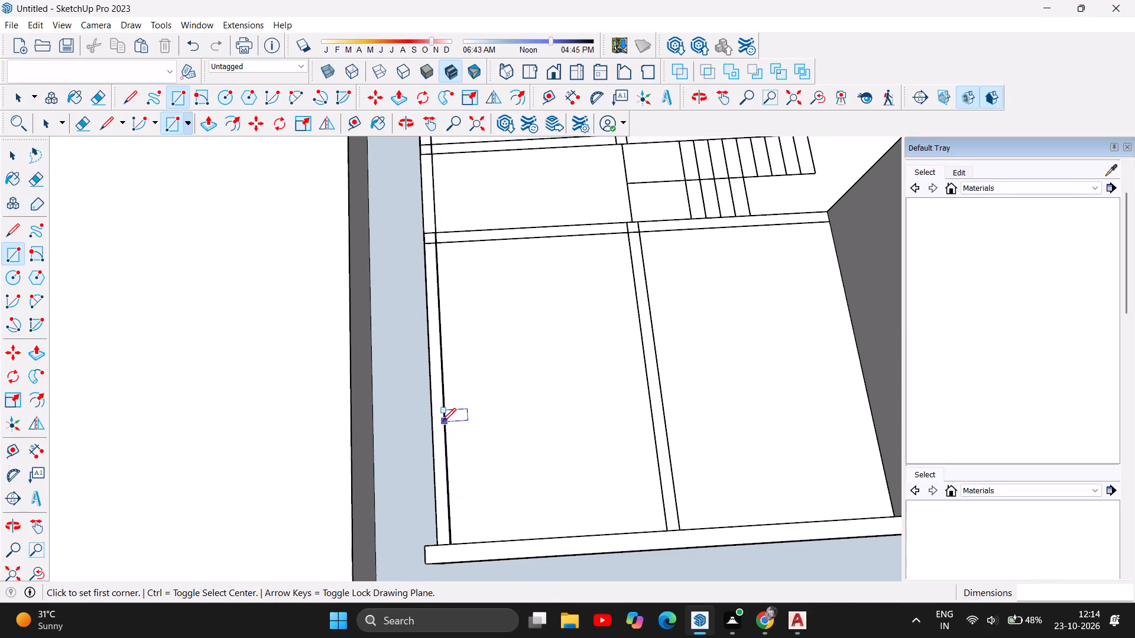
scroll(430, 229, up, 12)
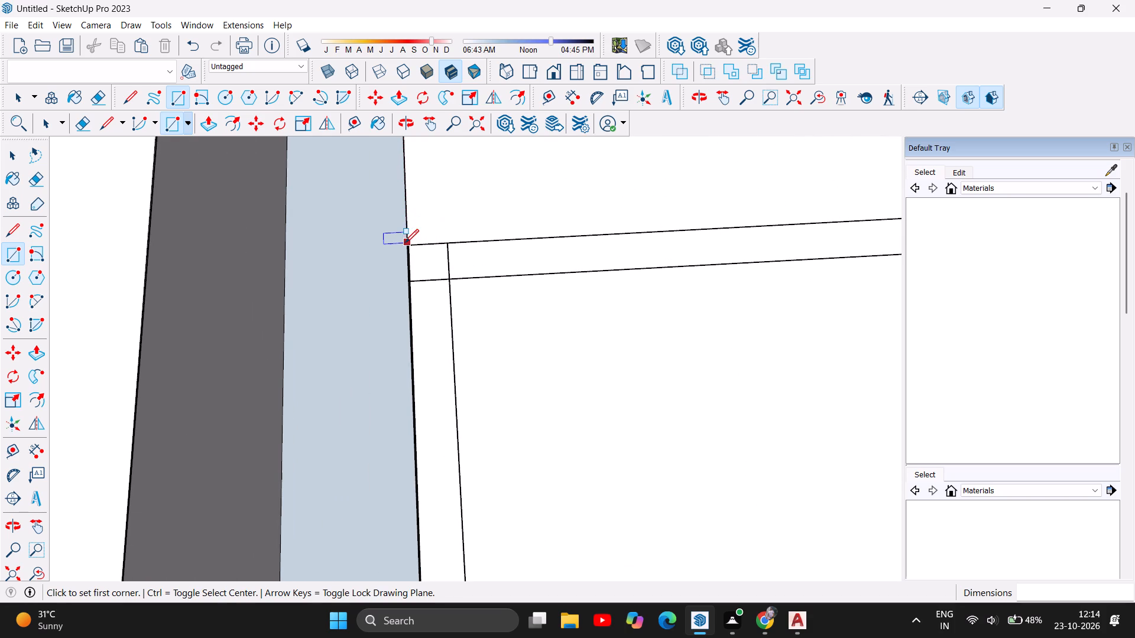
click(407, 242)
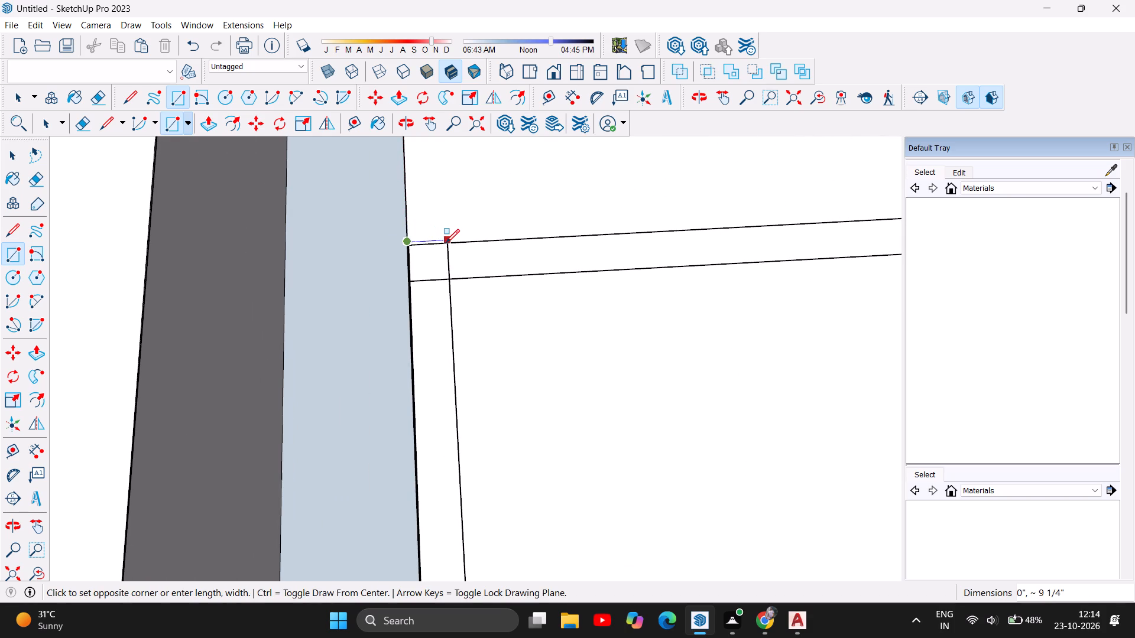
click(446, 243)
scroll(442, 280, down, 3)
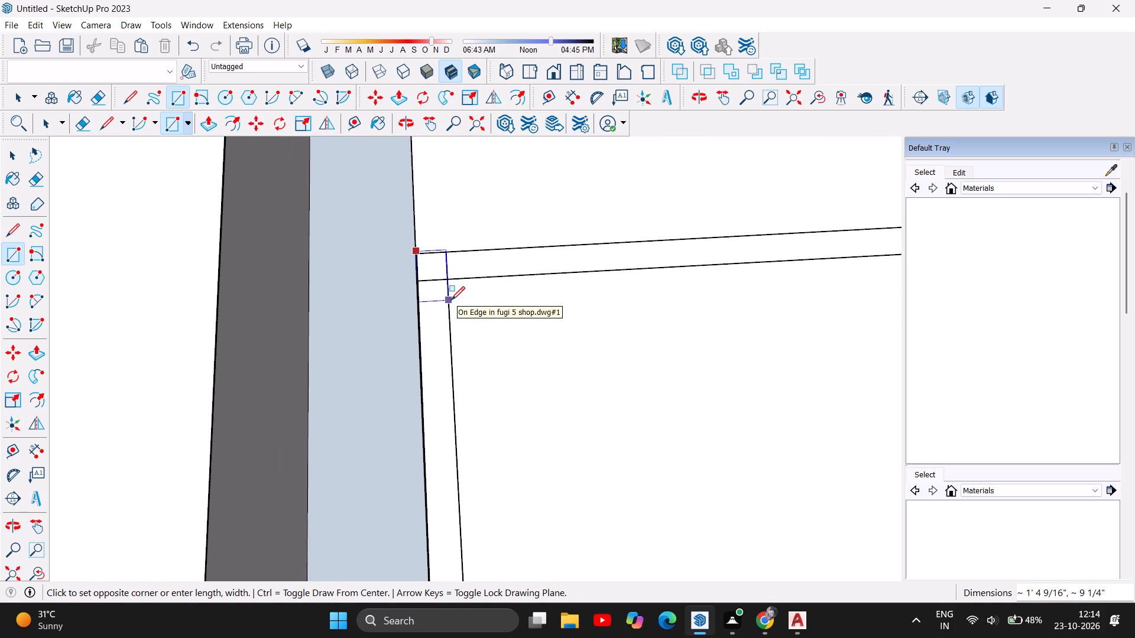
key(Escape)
Draw a rectangle about 20' 6 1/8" by 9 5/8" over the rear wall strip, from the stair-side edge of the staircase partition to the long outer wall.
scroll(430, 268, up, 14)
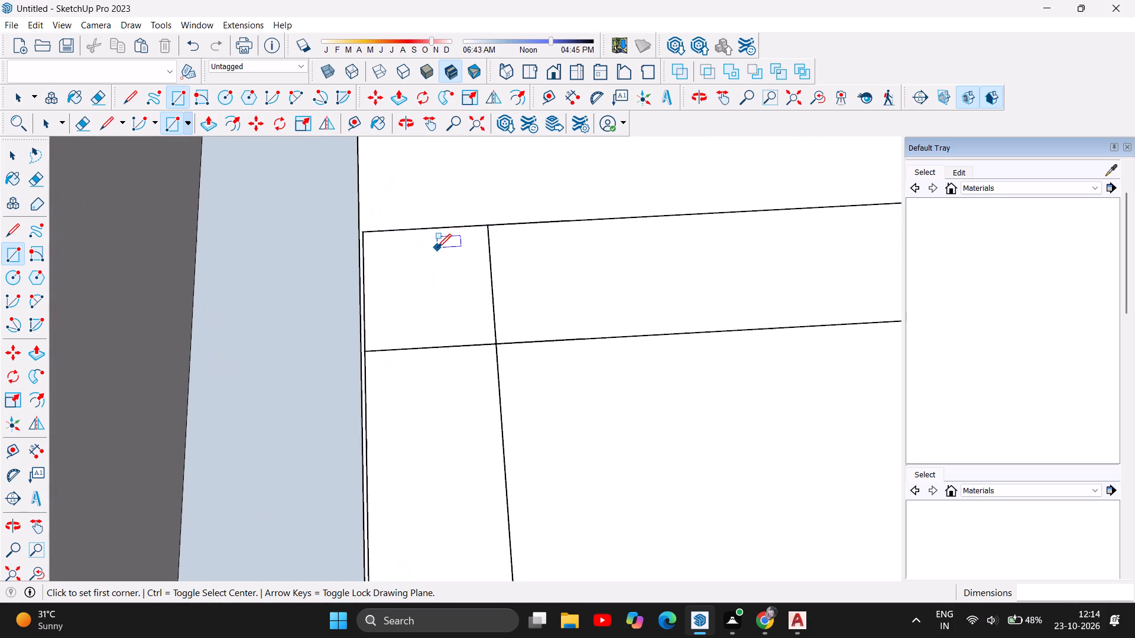
scroll(436, 240, up, 7)
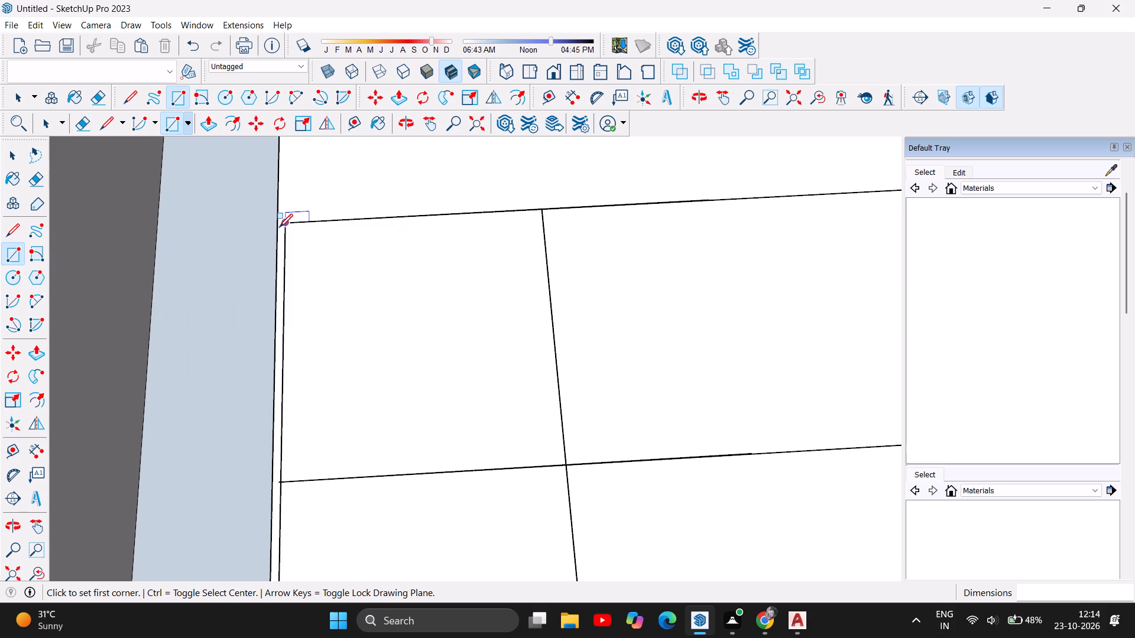
click(274, 224)
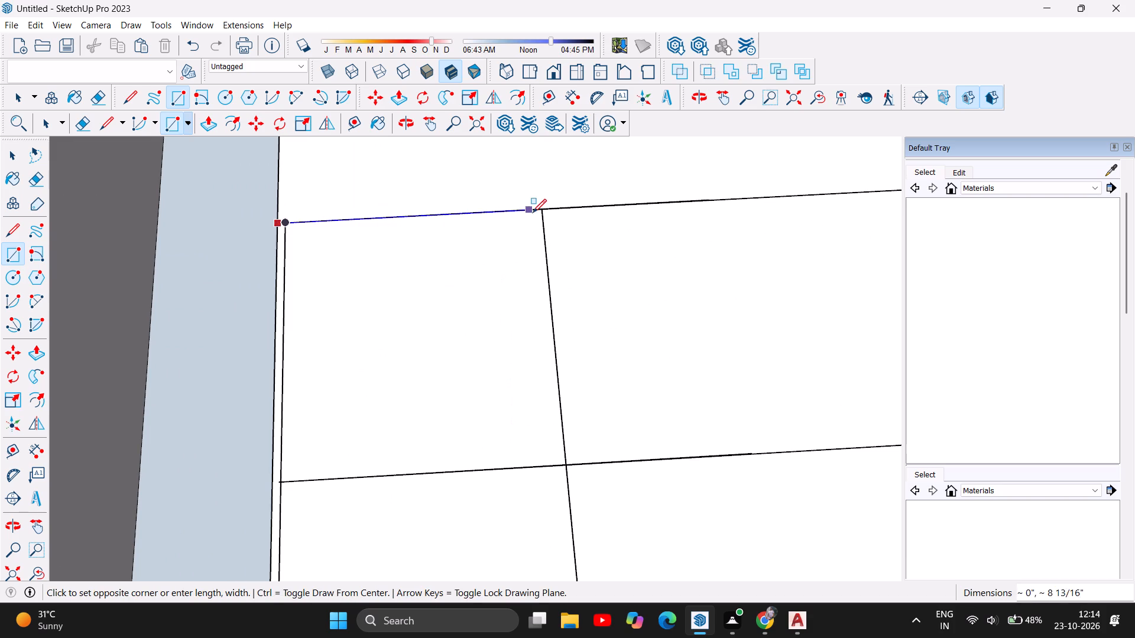
click(541, 211)
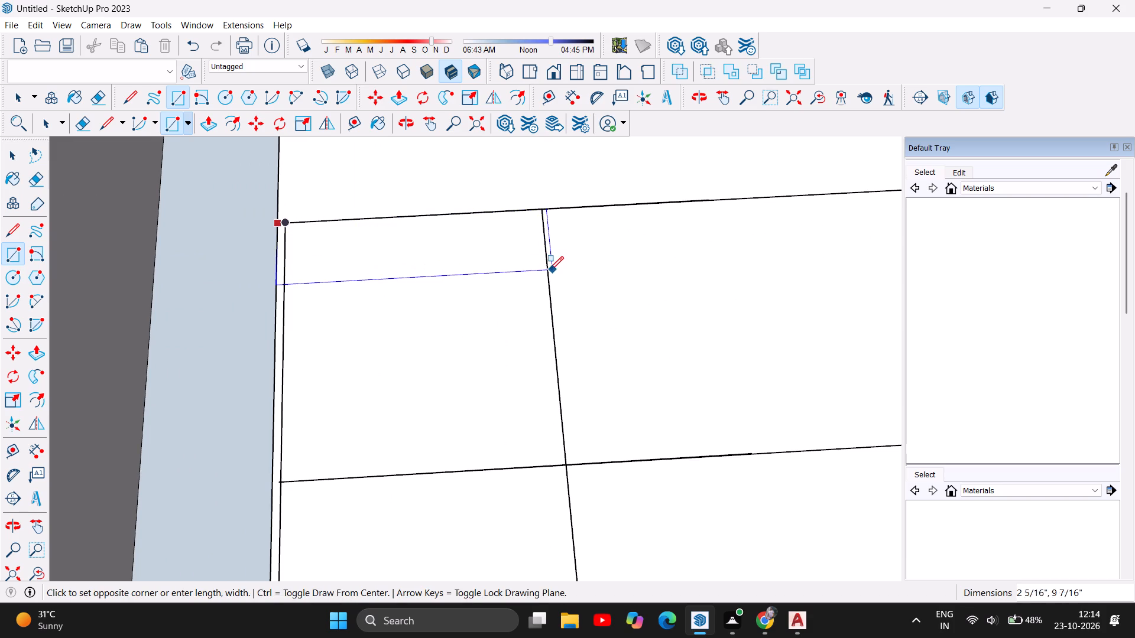
scroll(544, 275, down, 19)
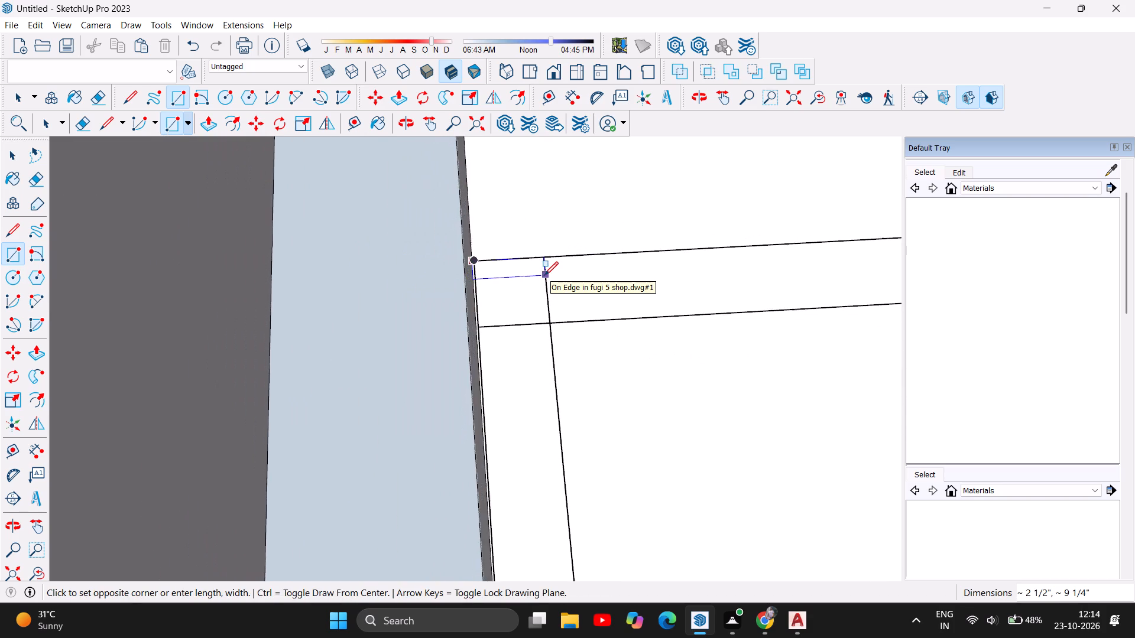
scroll(544, 275, down, 7)
scroll(546, 329, down, 13)
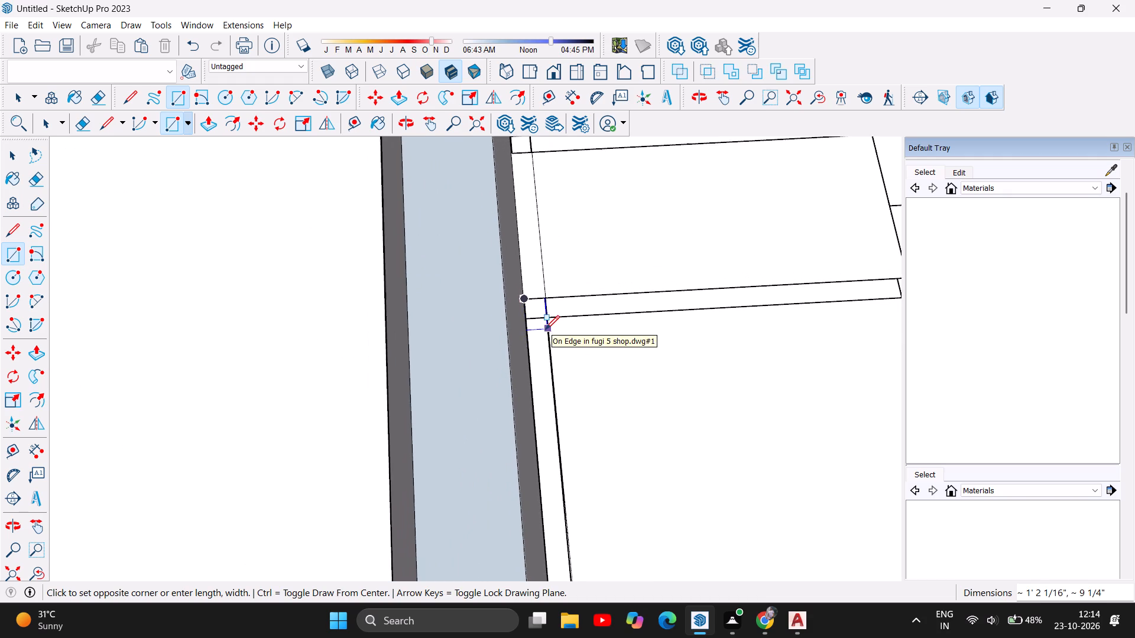
scroll(546, 329, down, 18)
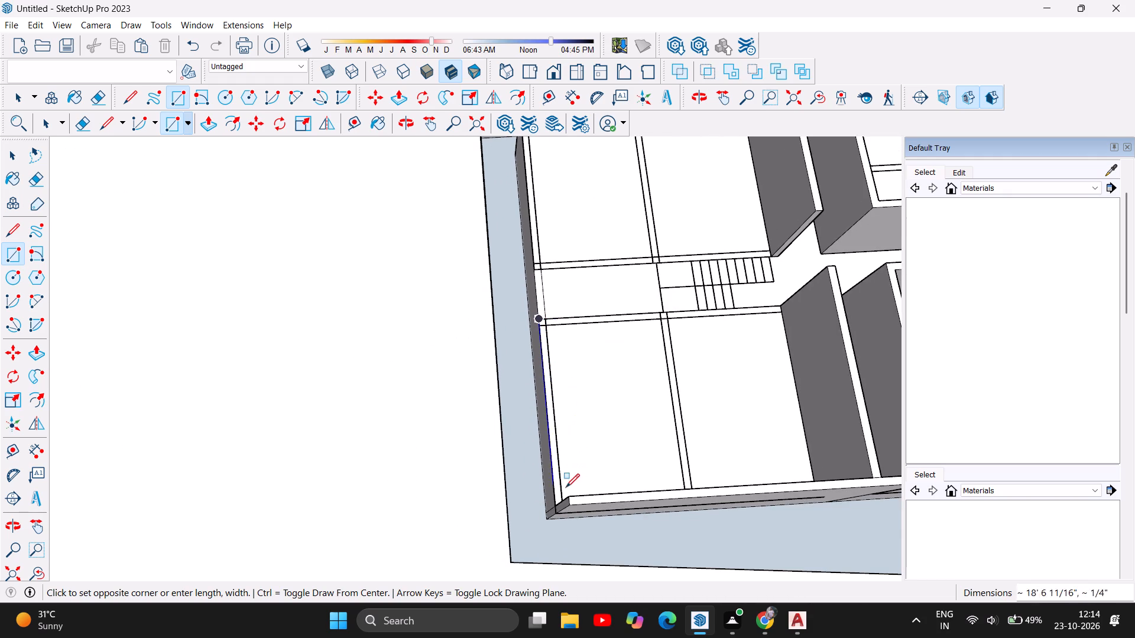
scroll(564, 502, up, 17)
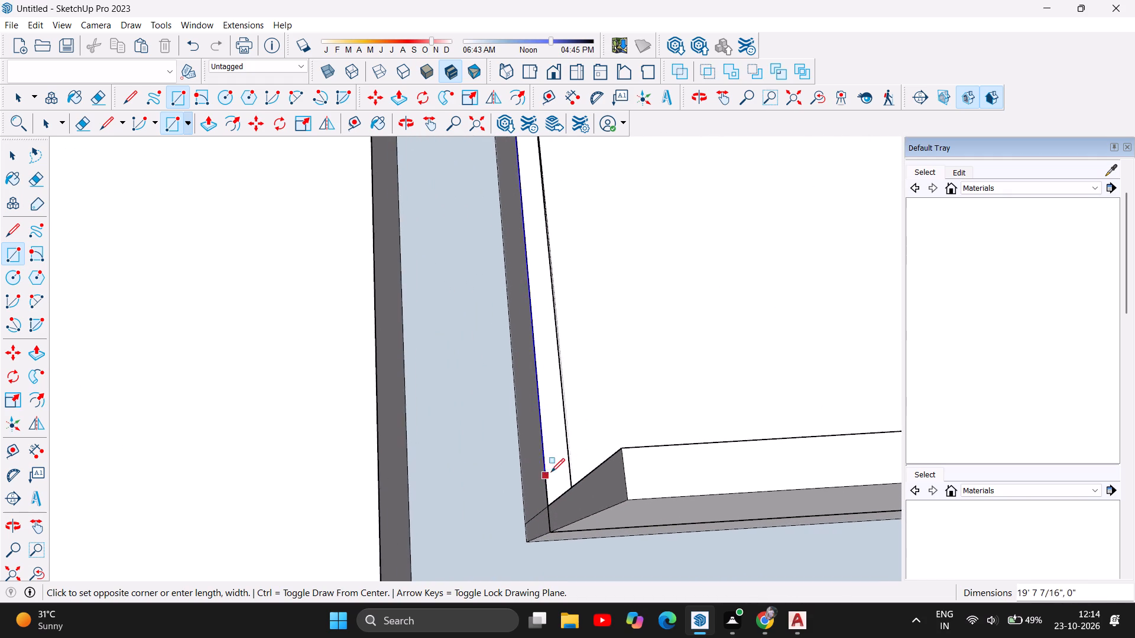
scroll(551, 472, up, 8)
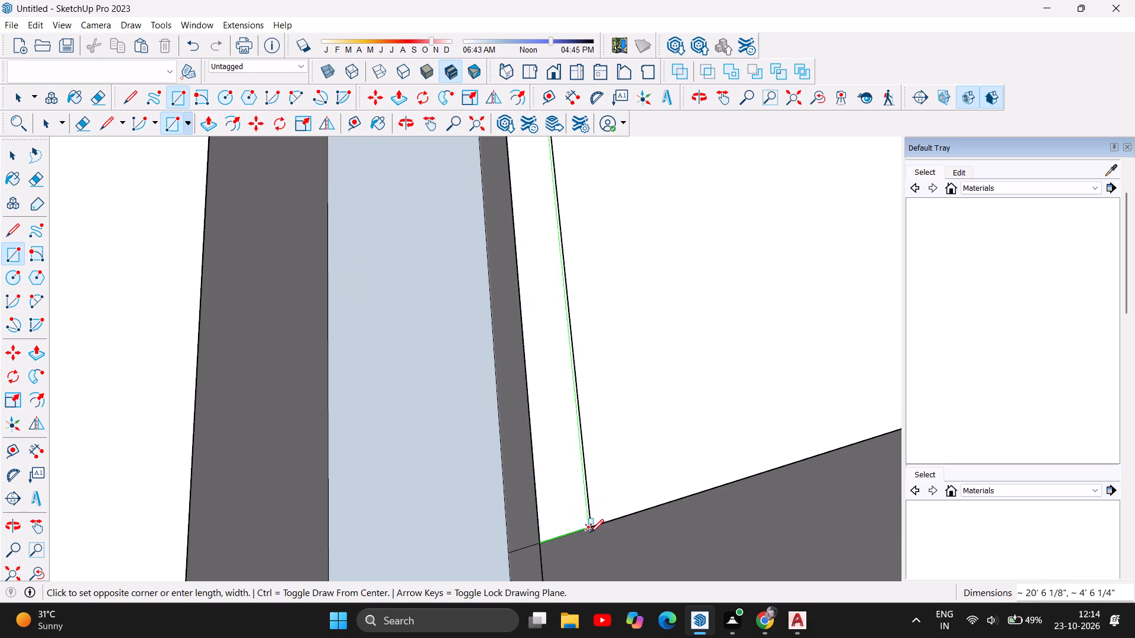
scroll(569, 499, down, 7)
scroll(491, 487, down, 6)
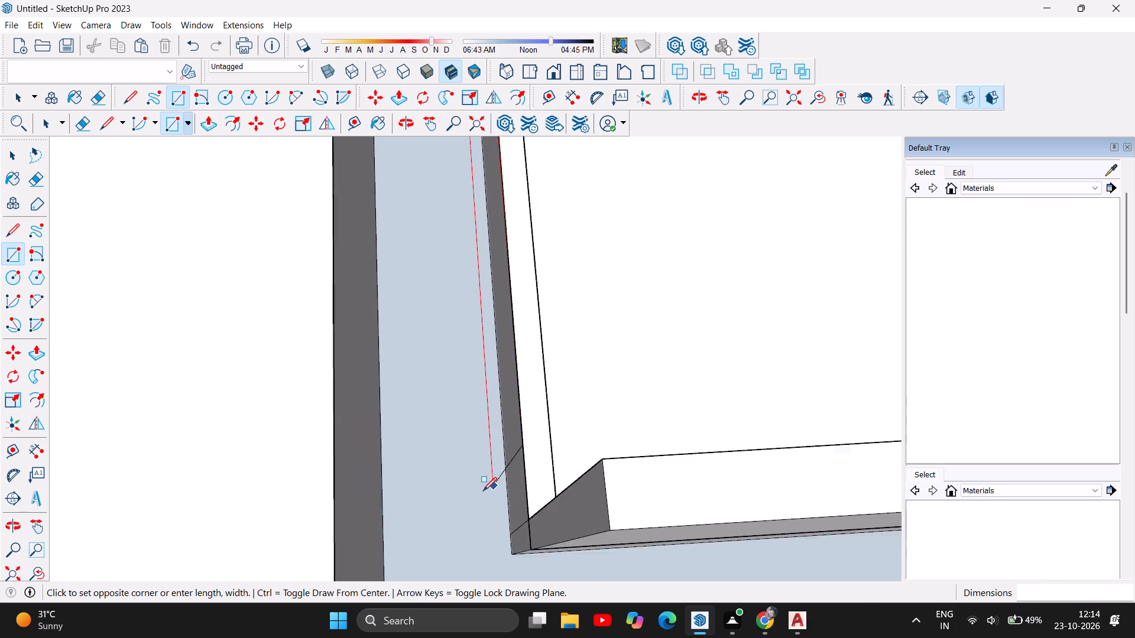
scroll(483, 491, down, 6)
scroll(371, 479, down, 5)
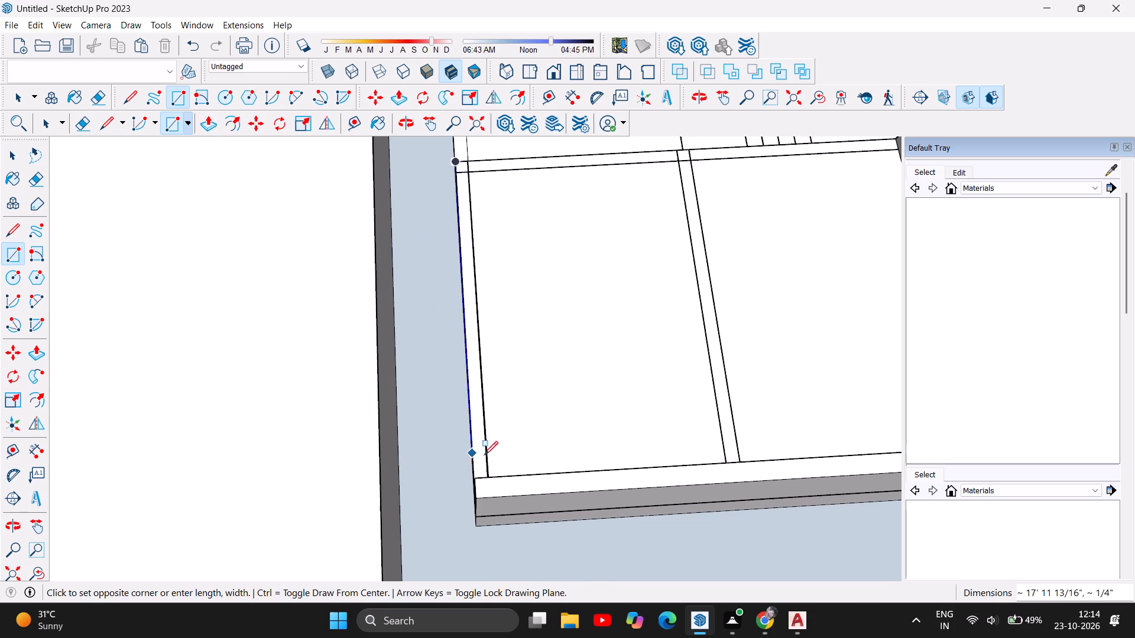
scroll(494, 453, up, 11)
scroll(479, 526, up, 1)
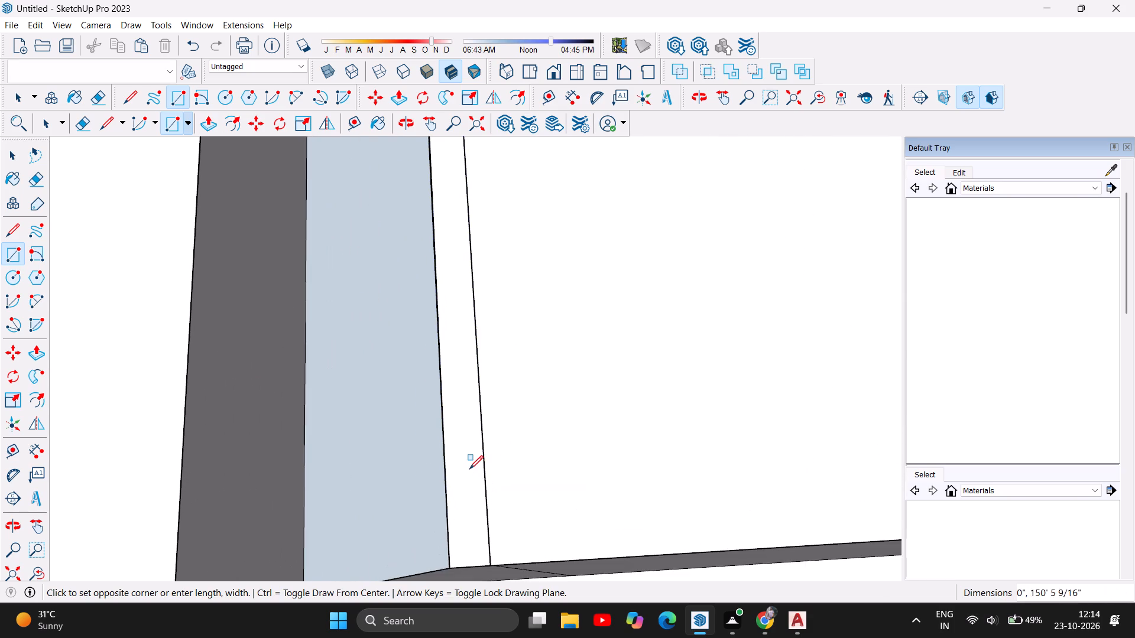
scroll(469, 467, down, 12)
scroll(469, 467, up, 5)
scroll(475, 412, up, 5)
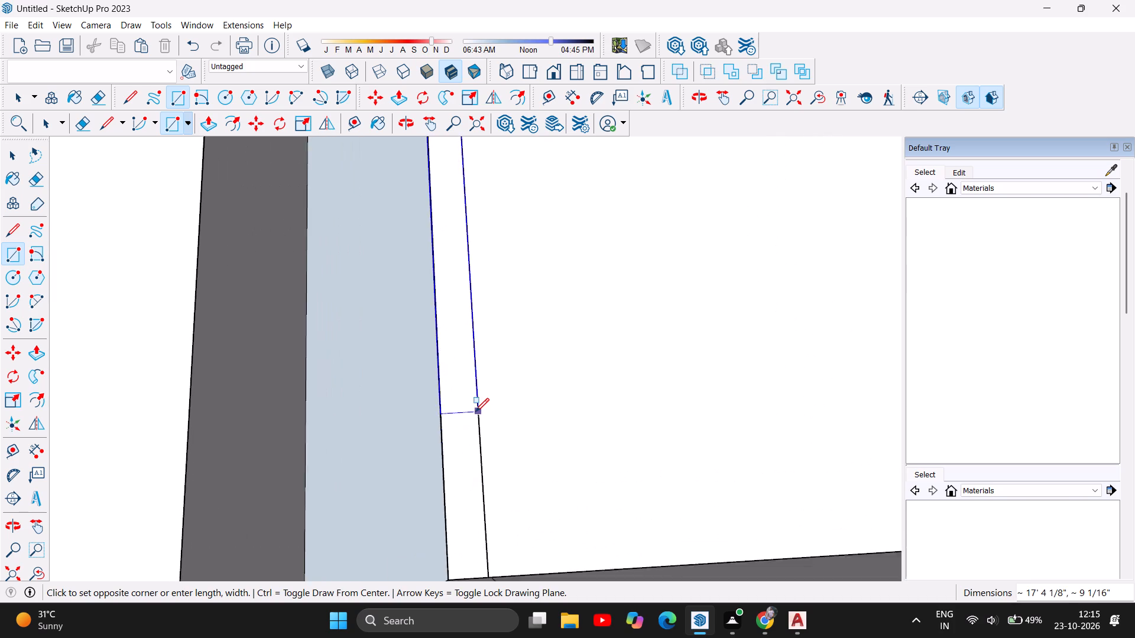
scroll(475, 412, up, 2)
scroll(475, 412, down, 15)
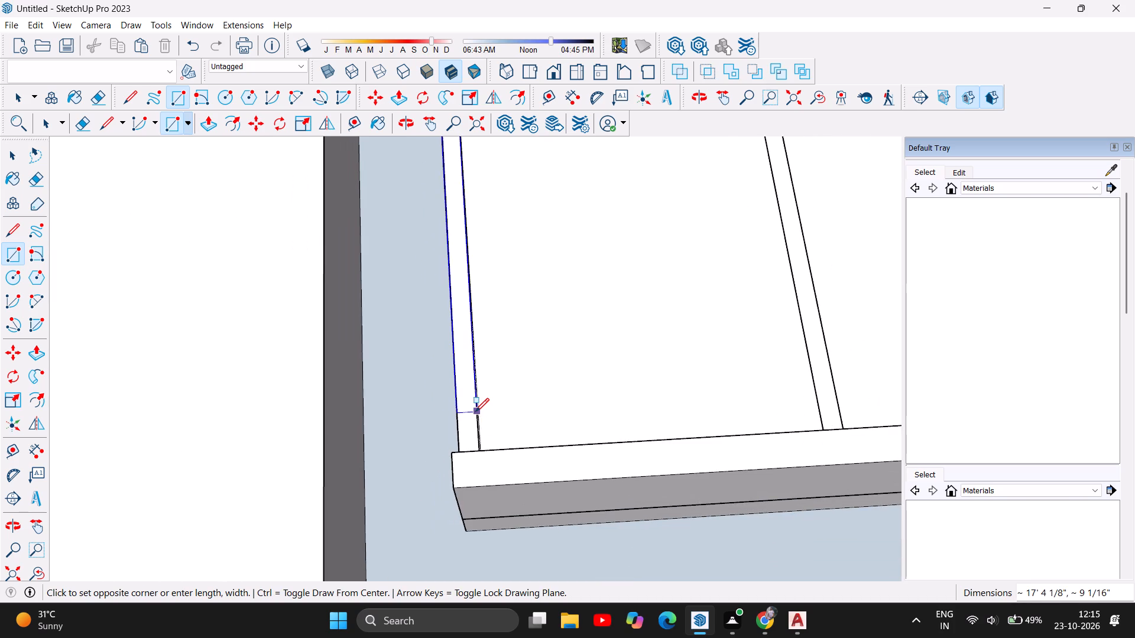
scroll(475, 412, down, 8)
scroll(474, 284, up, 3)
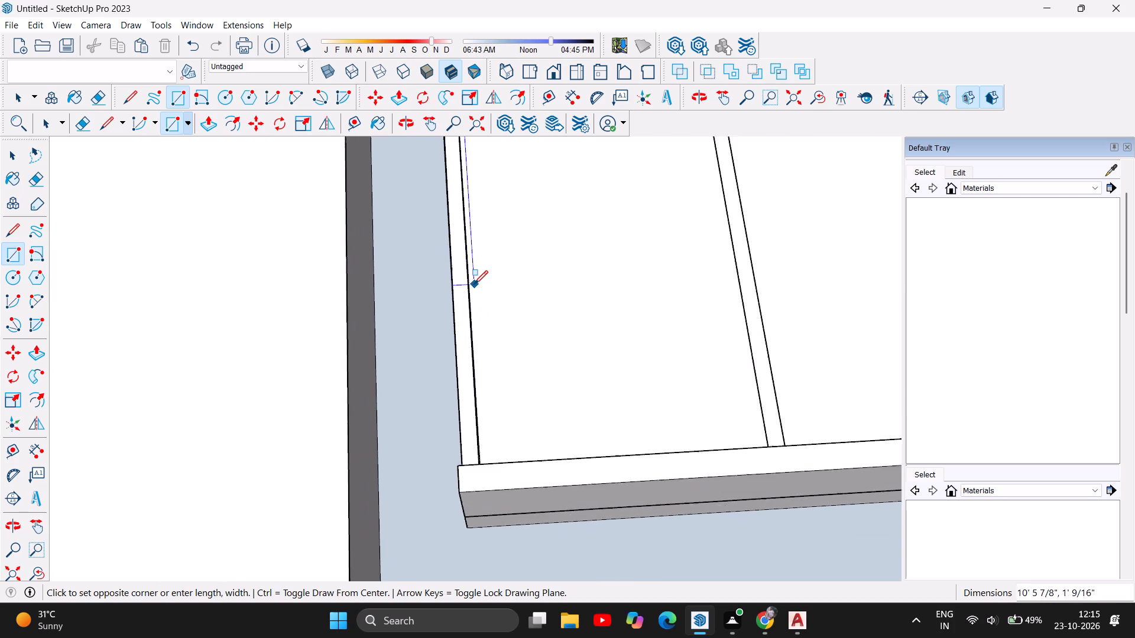
scroll(474, 284, up, 10)
scroll(458, 315, down, 7)
scroll(456, 315, up, 1)
scroll(456, 315, down, 7)
scroll(455, 315, up, 1)
scroll(455, 315, down, 7)
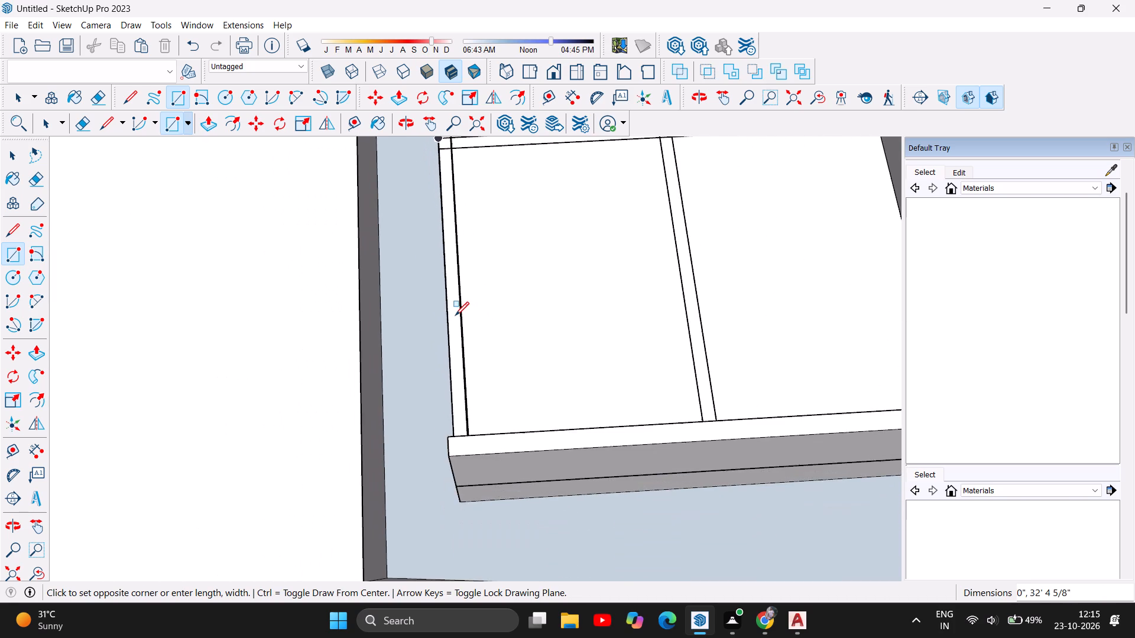
scroll(455, 315, up, 2)
scroll(453, 429, up, 5)
scroll(461, 494, up, 3)
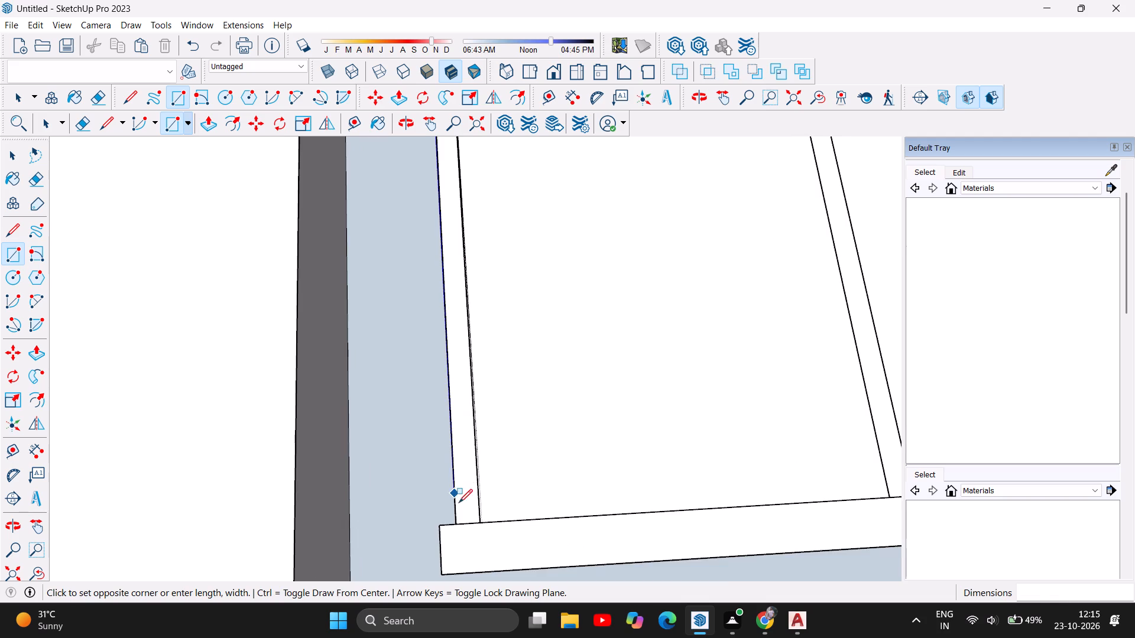
scroll(459, 503, up, 7)
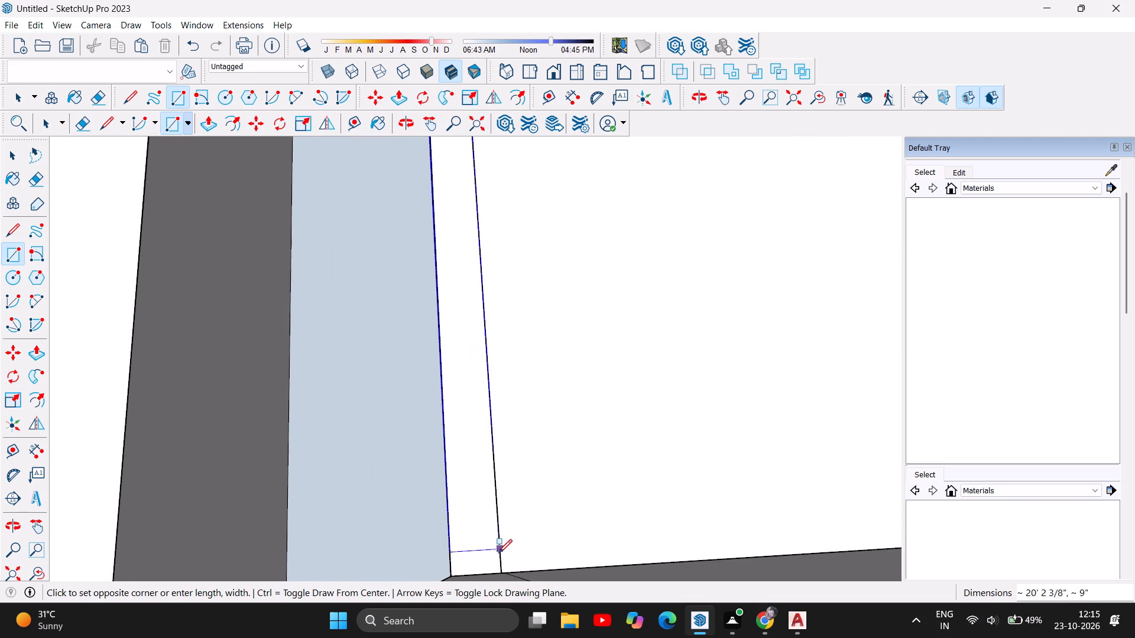
click(500, 572)
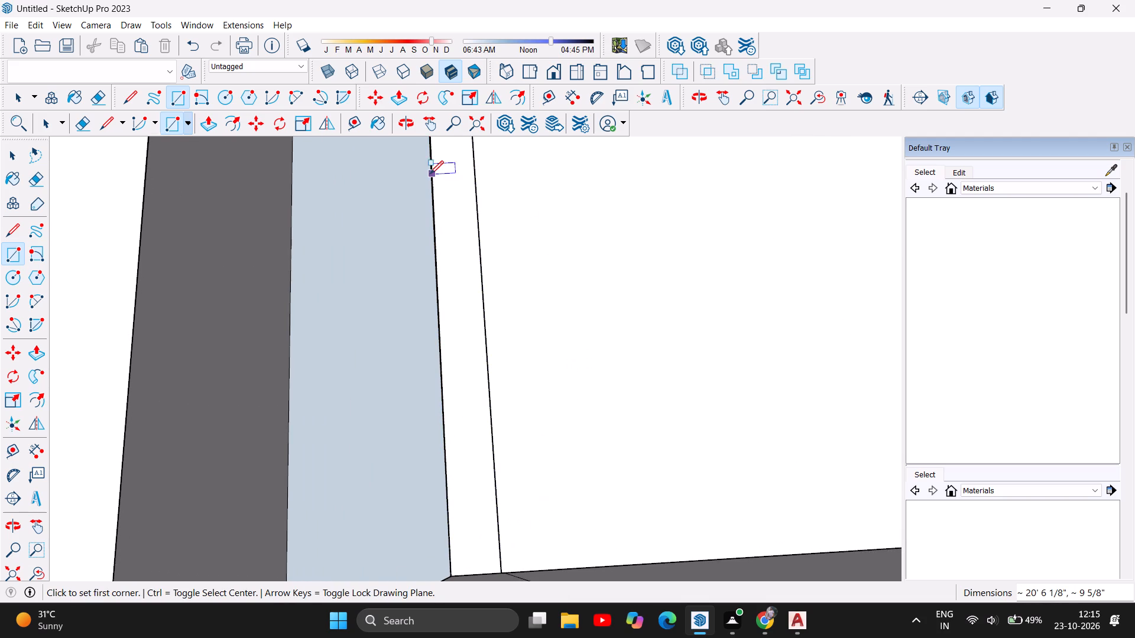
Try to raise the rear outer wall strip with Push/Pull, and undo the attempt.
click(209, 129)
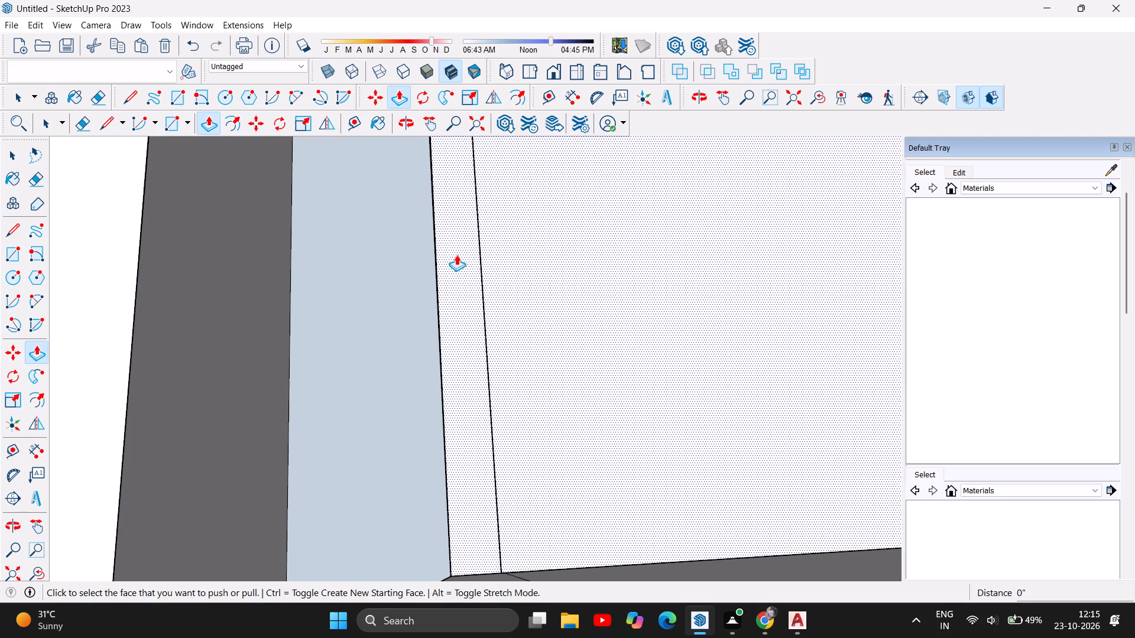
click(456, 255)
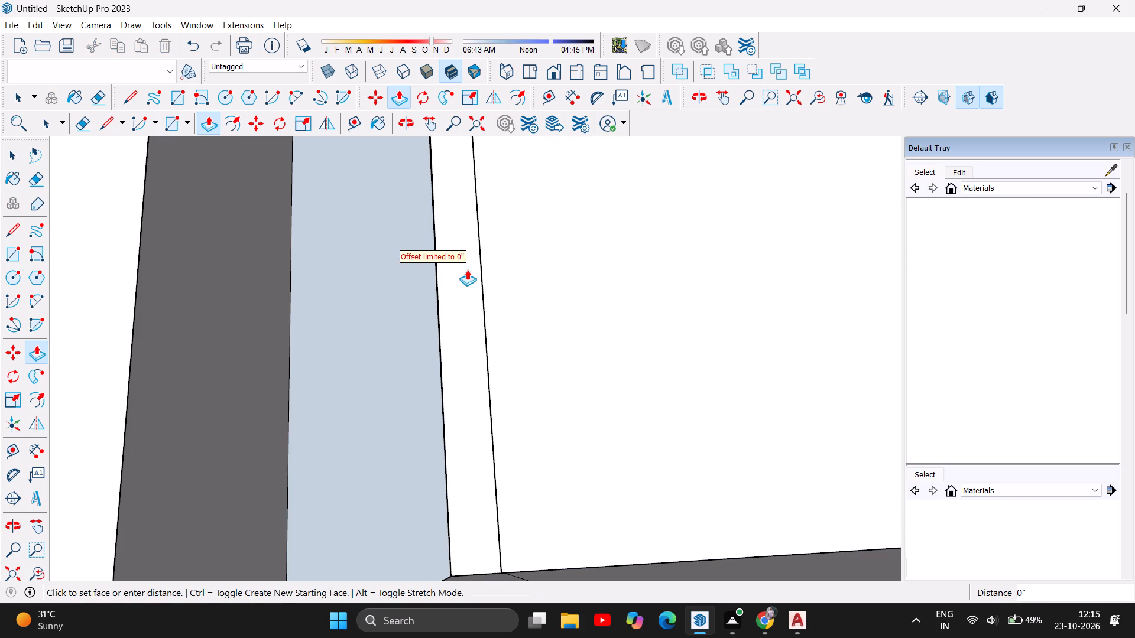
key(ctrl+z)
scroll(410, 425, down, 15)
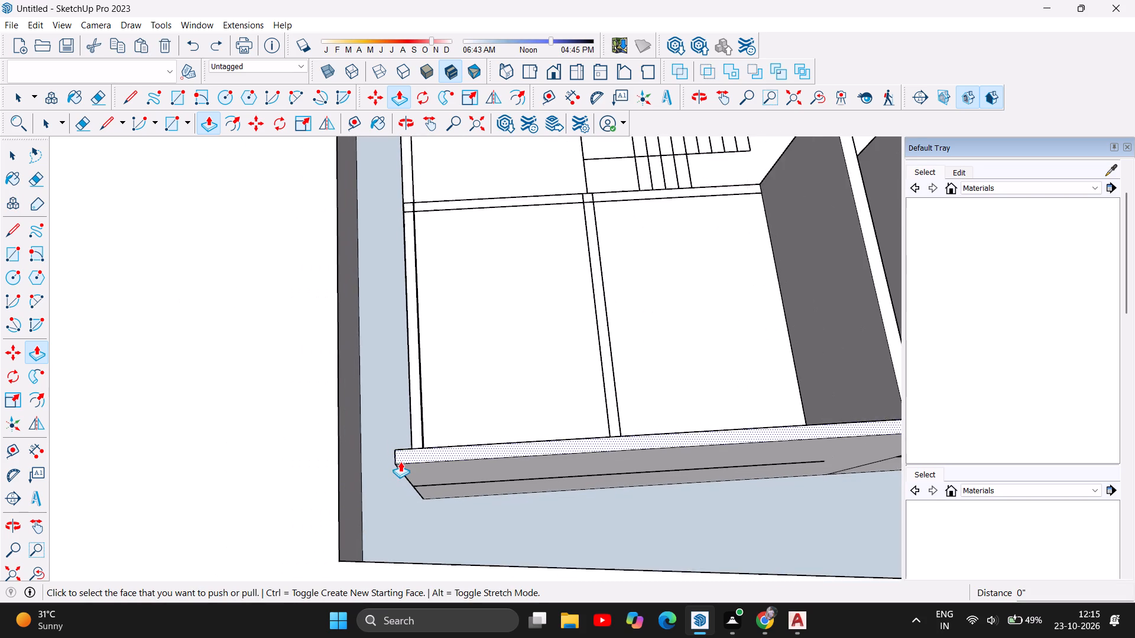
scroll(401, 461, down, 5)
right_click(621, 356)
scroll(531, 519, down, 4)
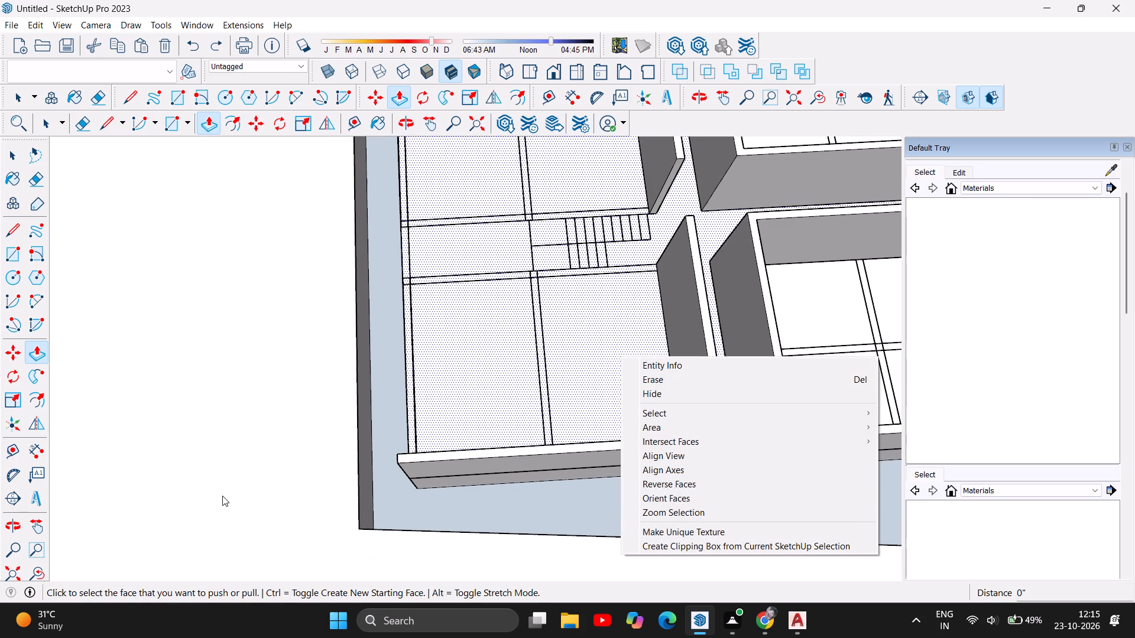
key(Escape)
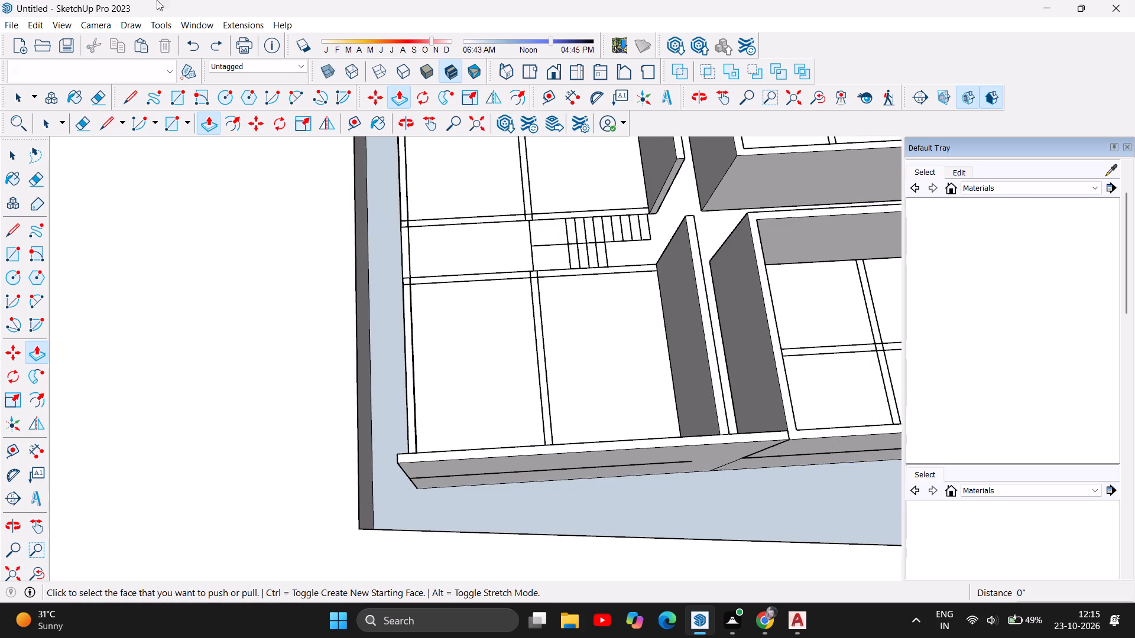
Draw a rectangle about 27' 3 5/16" by 9 5/16" over the wall strip beside the staircase's longer flight, from the rear outer edge to the raised corridor wall.
scroll(424, 376, down, 6)
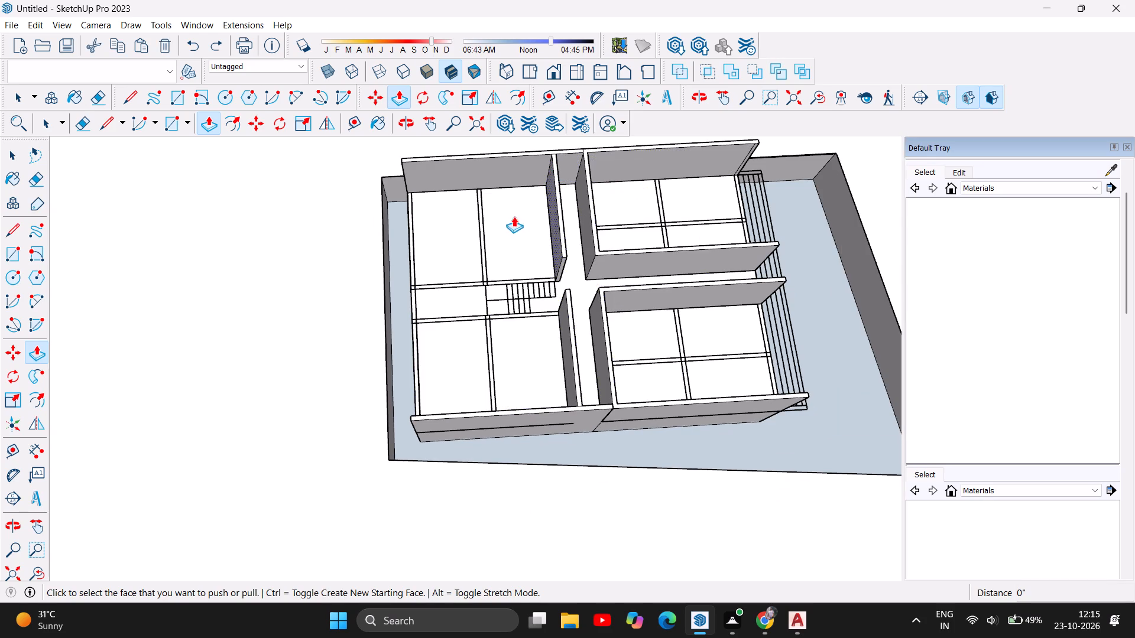
scroll(524, 264, up, 11)
scroll(621, 326, down, 4)
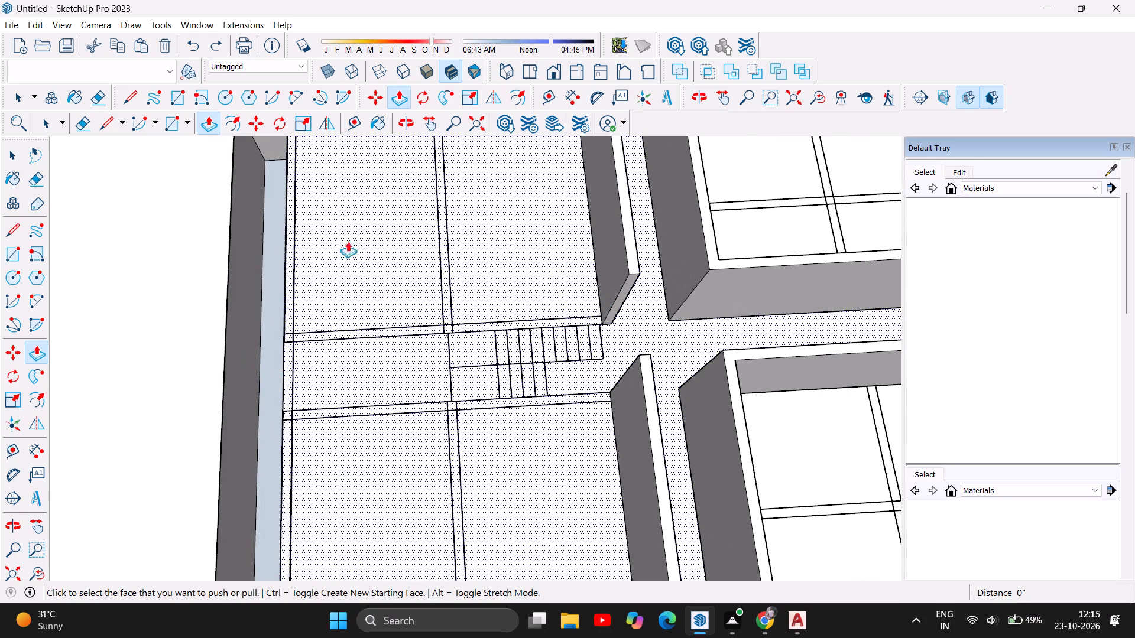
click(179, 104)
scroll(624, 268, up, 3)
scroll(210, 337, up, 4)
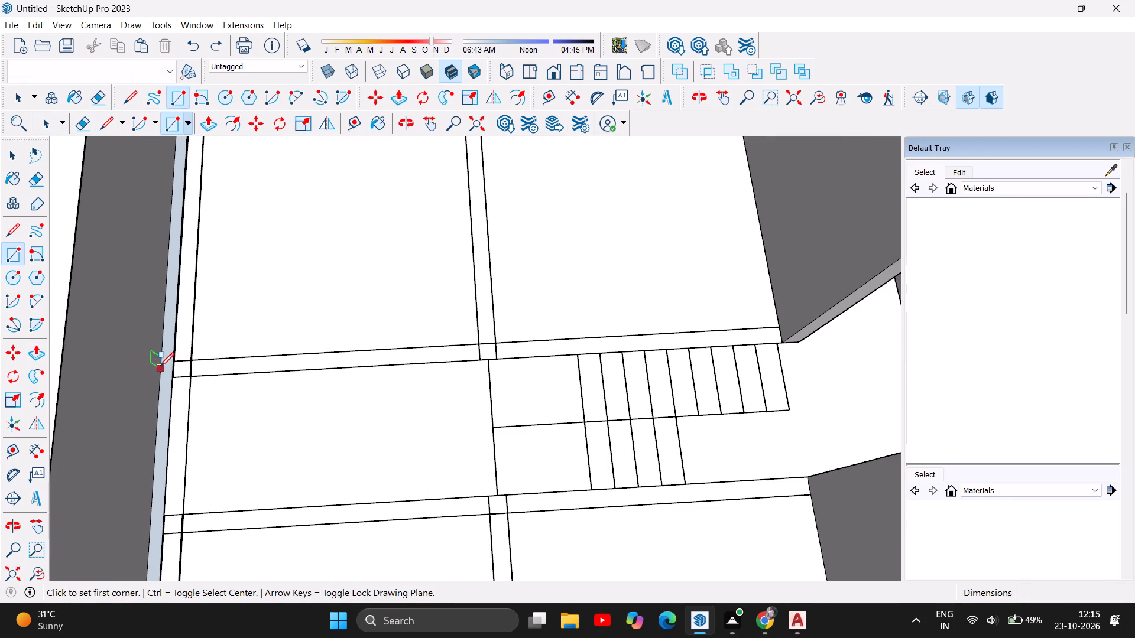
click(171, 359)
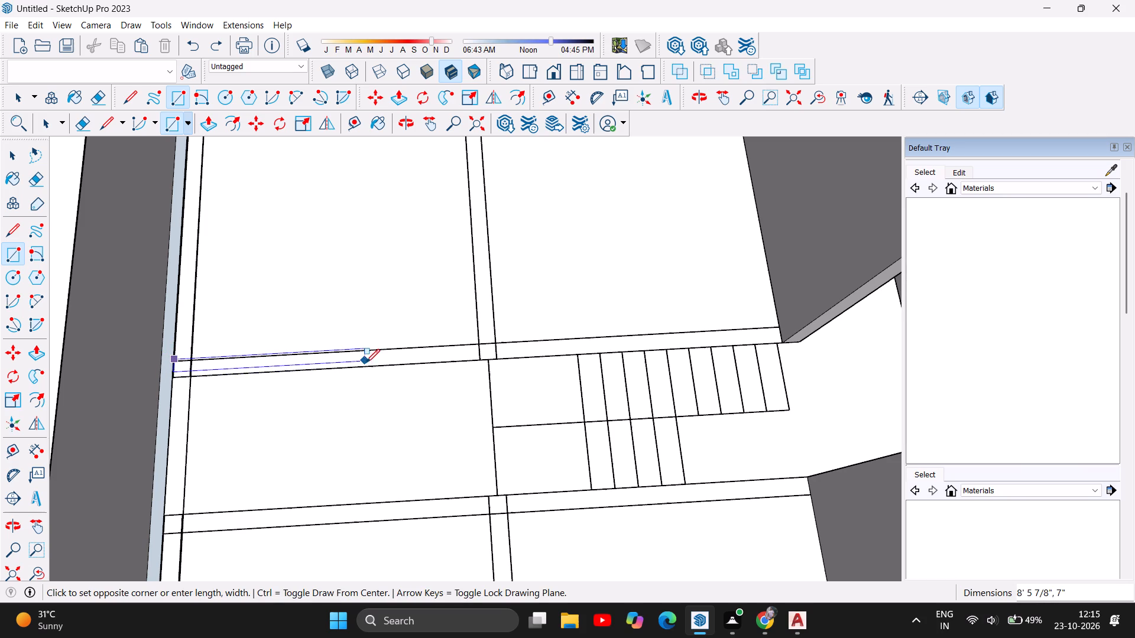
key(Escape)
scroll(182, 375, up, 3)
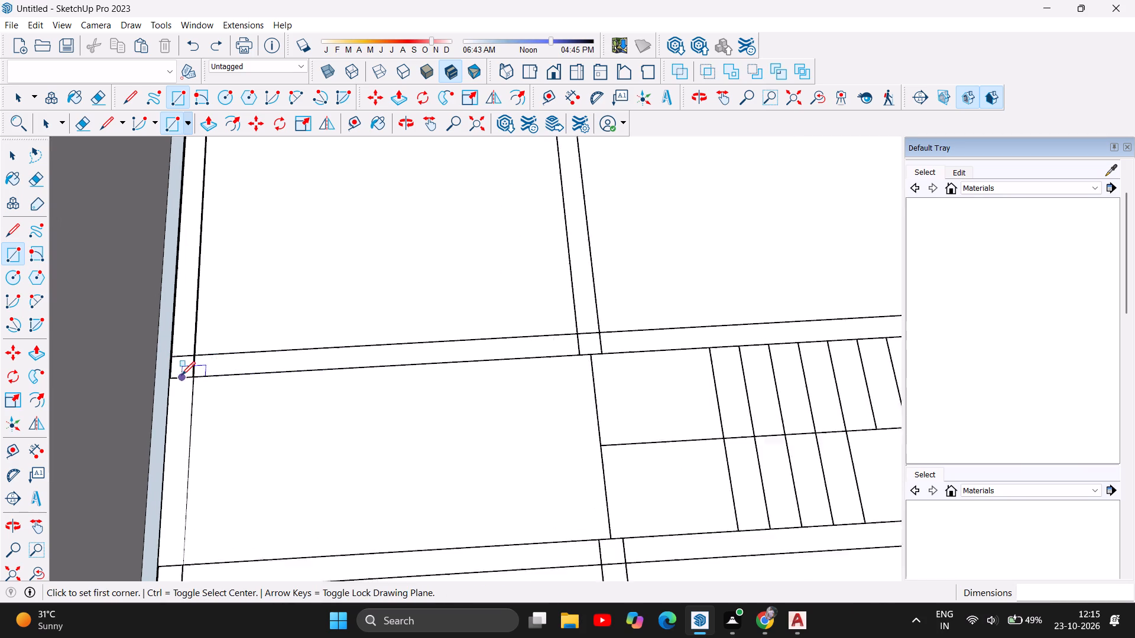
scroll(181, 375, up, 16)
scroll(200, 341, down, 1)
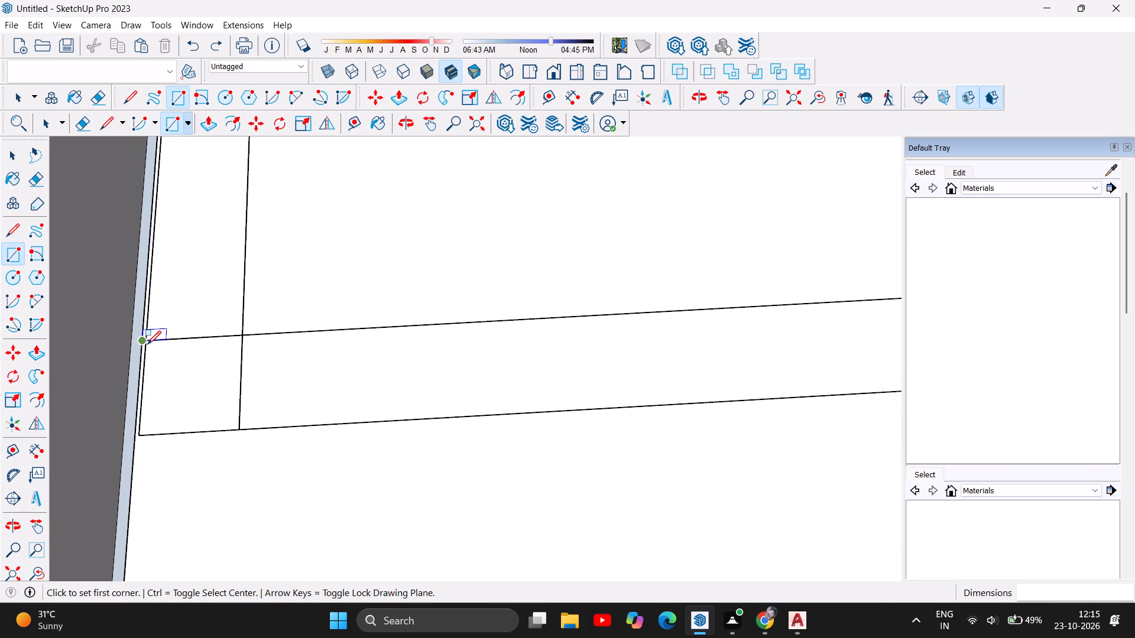
click(145, 338)
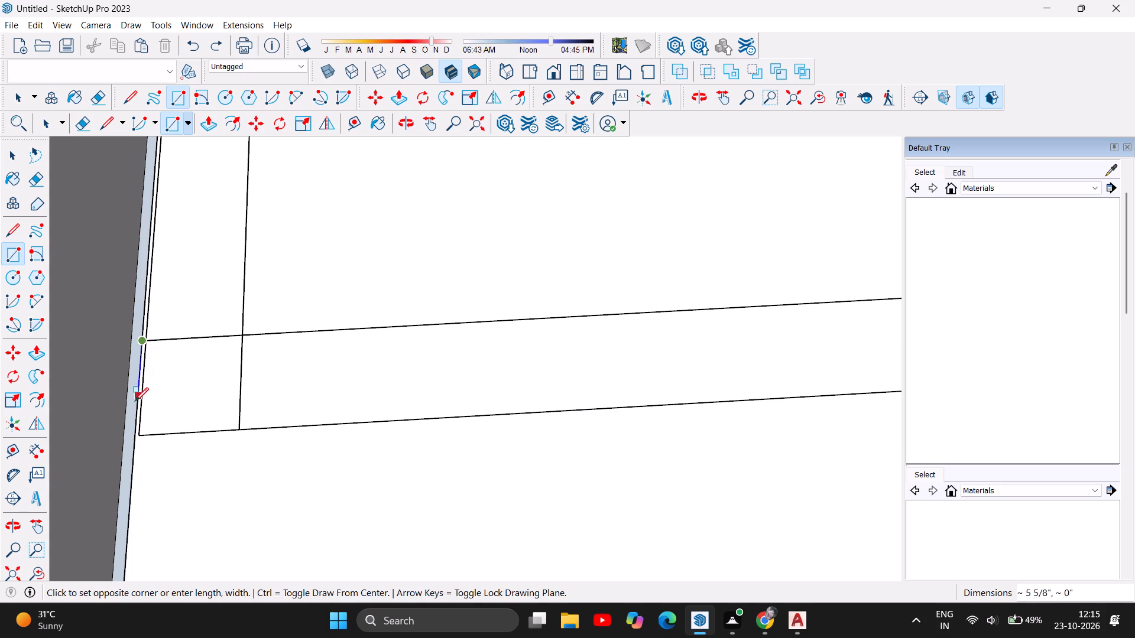
click(137, 436)
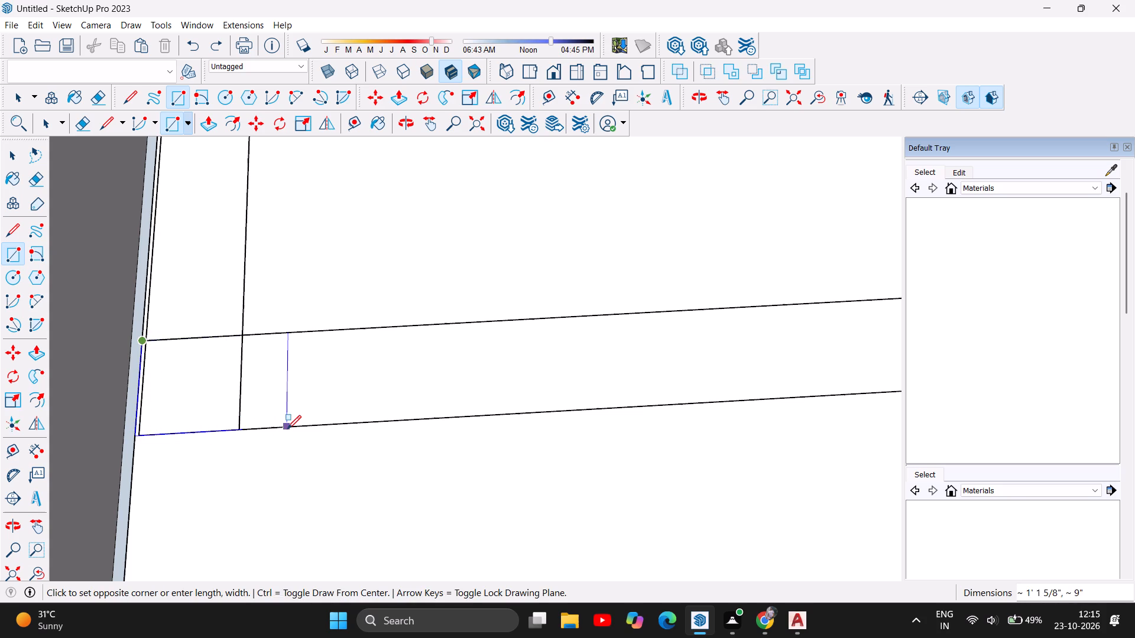
scroll(287, 429, down, 13)
scroll(395, 424, down, 10)
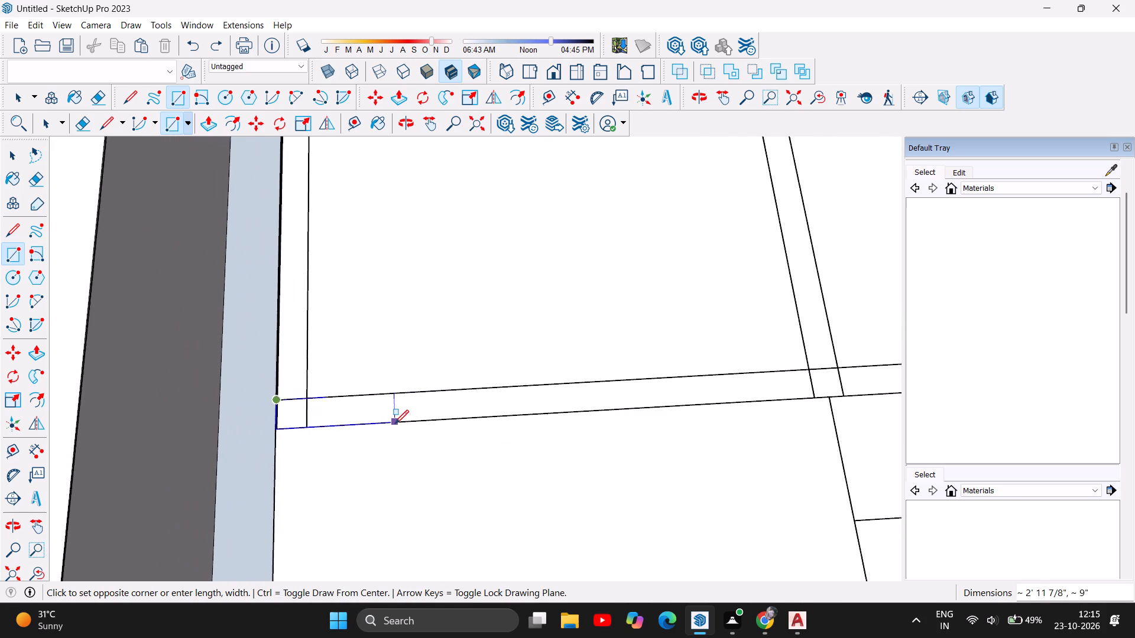
scroll(395, 424, down, 15)
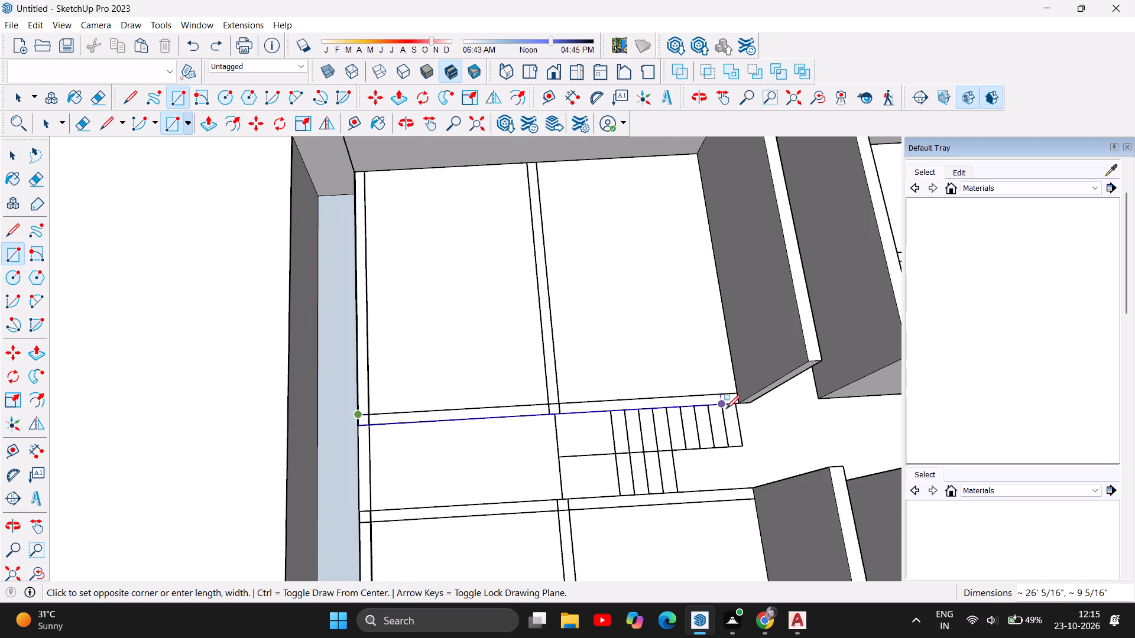
click(741, 403)
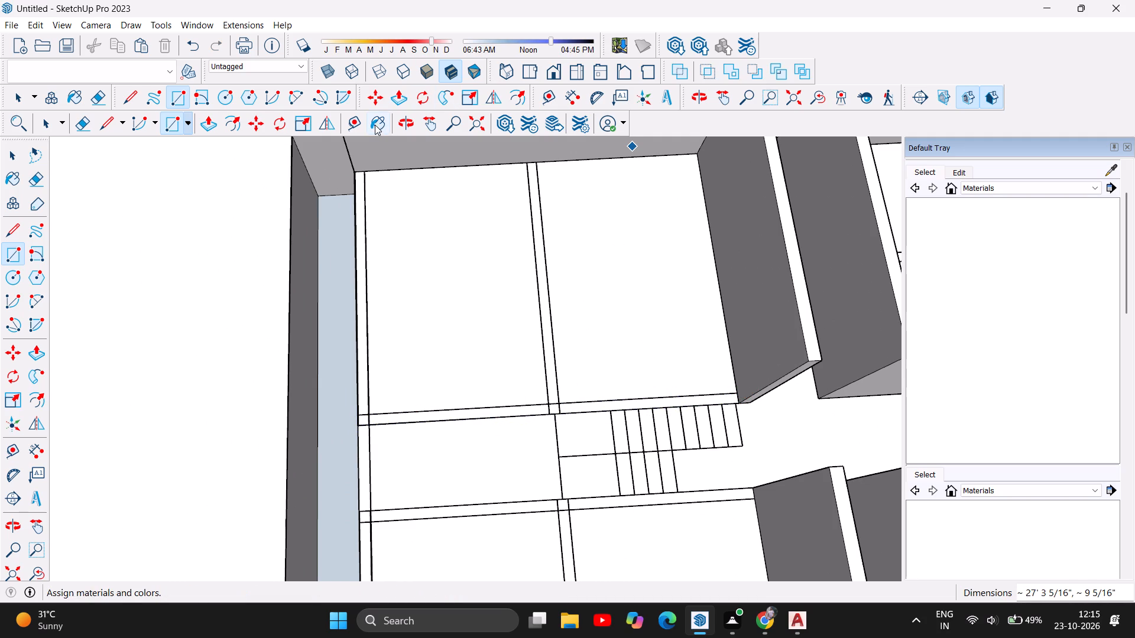
Extrude the new wall strip beside the staircase's longer flight up 11' with Push/Pull.
click(207, 128)
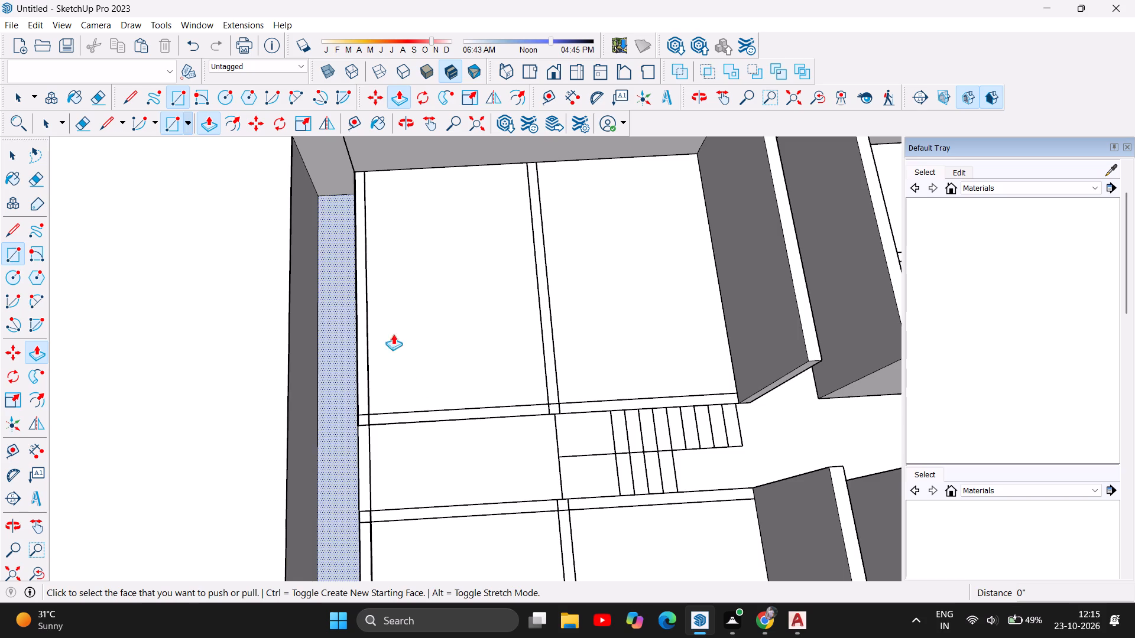
scroll(496, 427, up, 5)
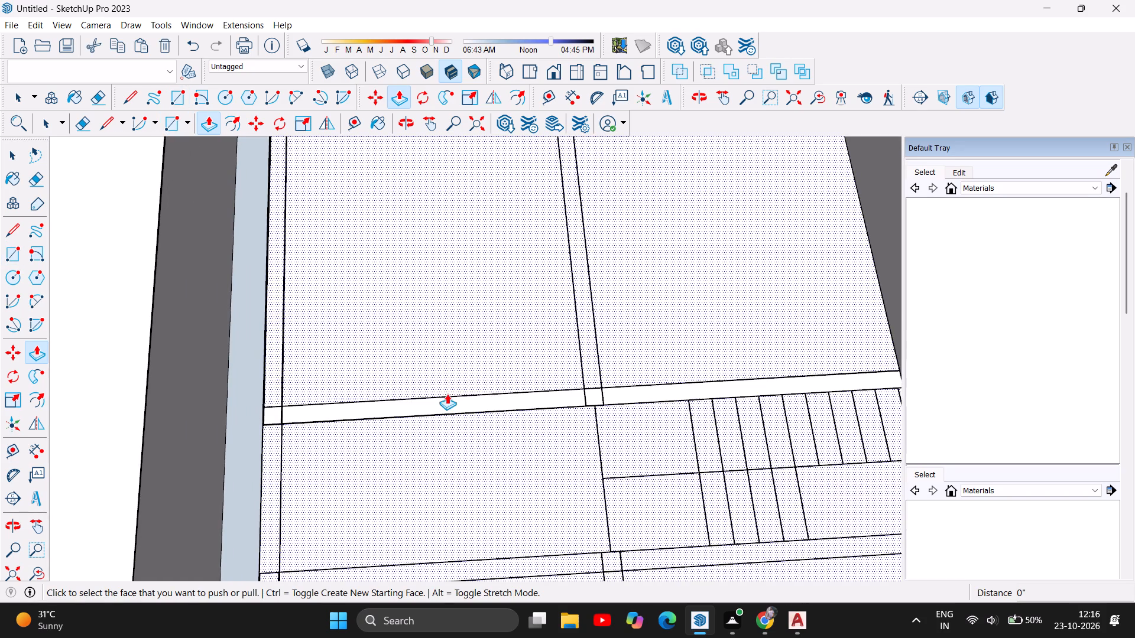
click(476, 399)
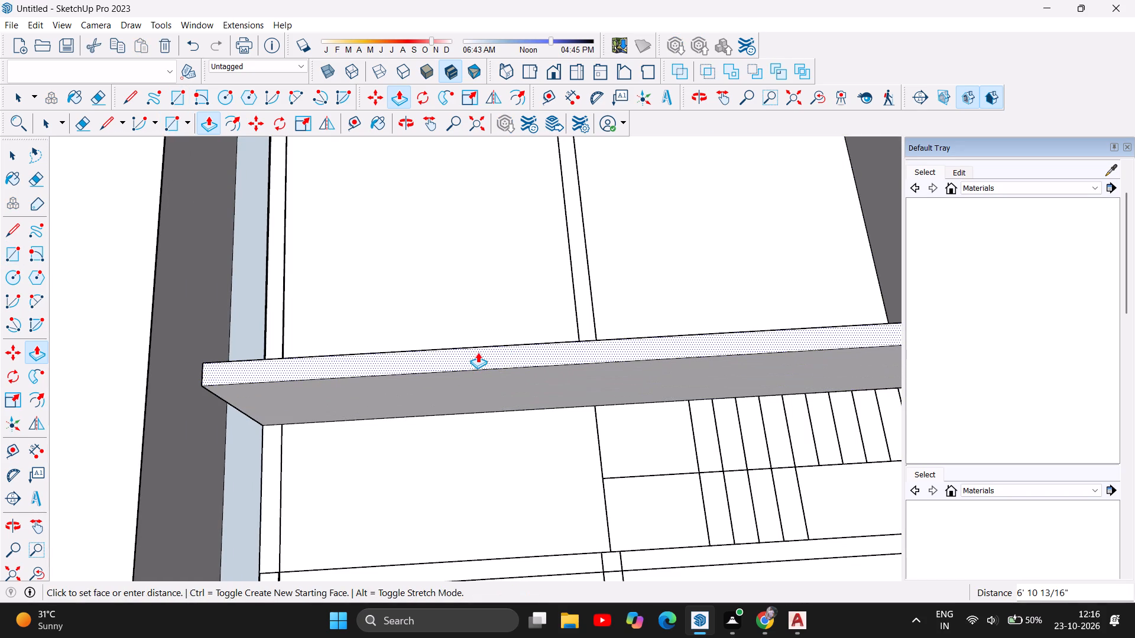
text(11')
key(Return)
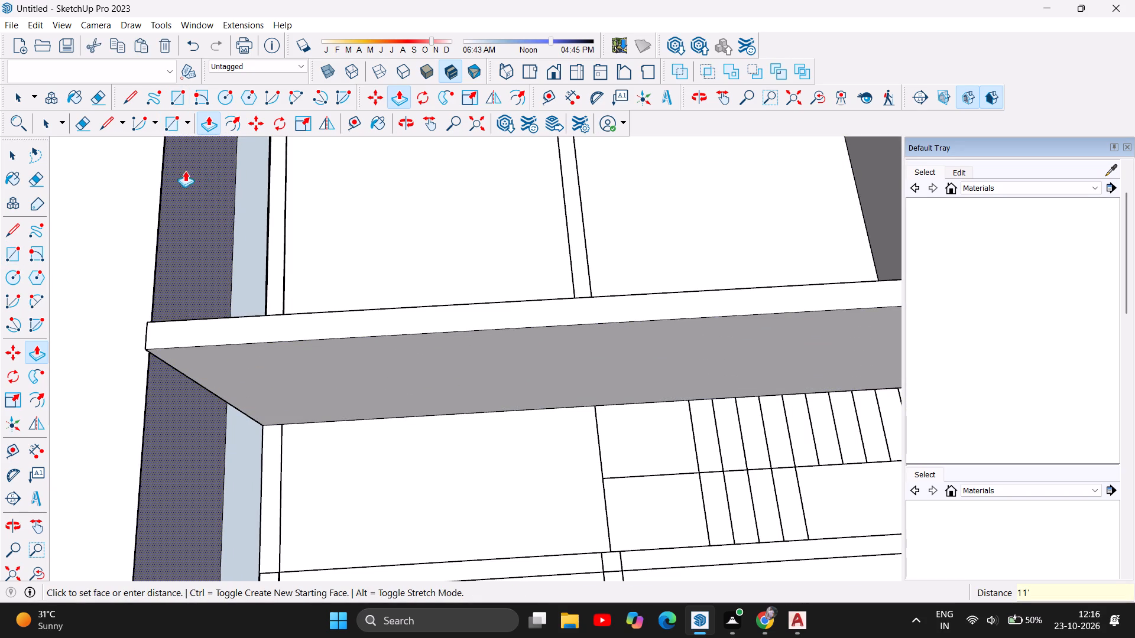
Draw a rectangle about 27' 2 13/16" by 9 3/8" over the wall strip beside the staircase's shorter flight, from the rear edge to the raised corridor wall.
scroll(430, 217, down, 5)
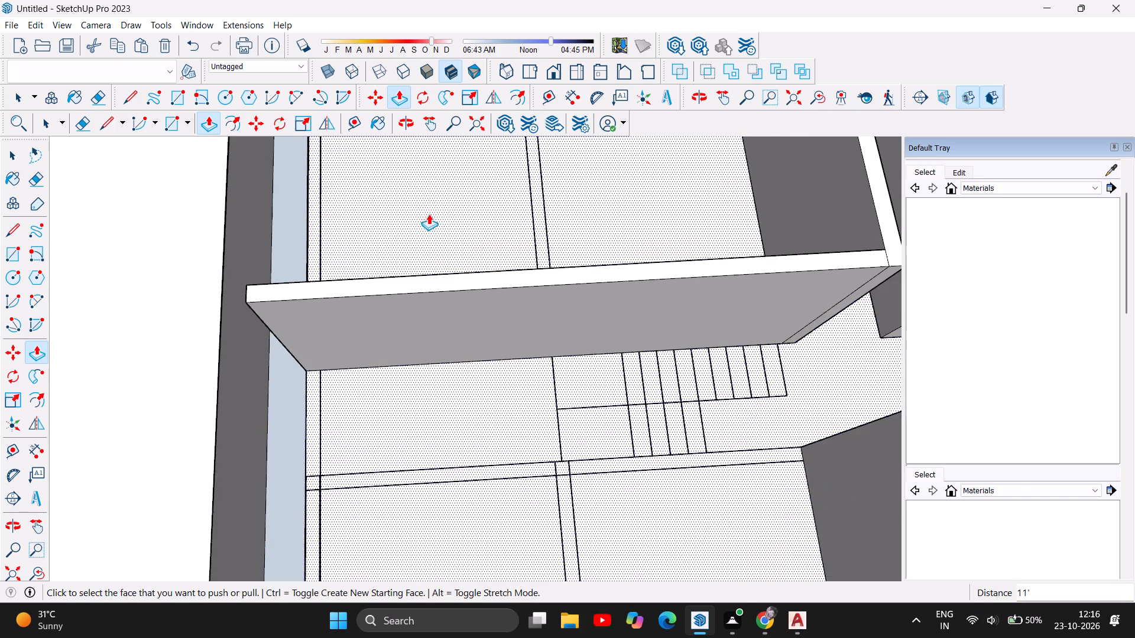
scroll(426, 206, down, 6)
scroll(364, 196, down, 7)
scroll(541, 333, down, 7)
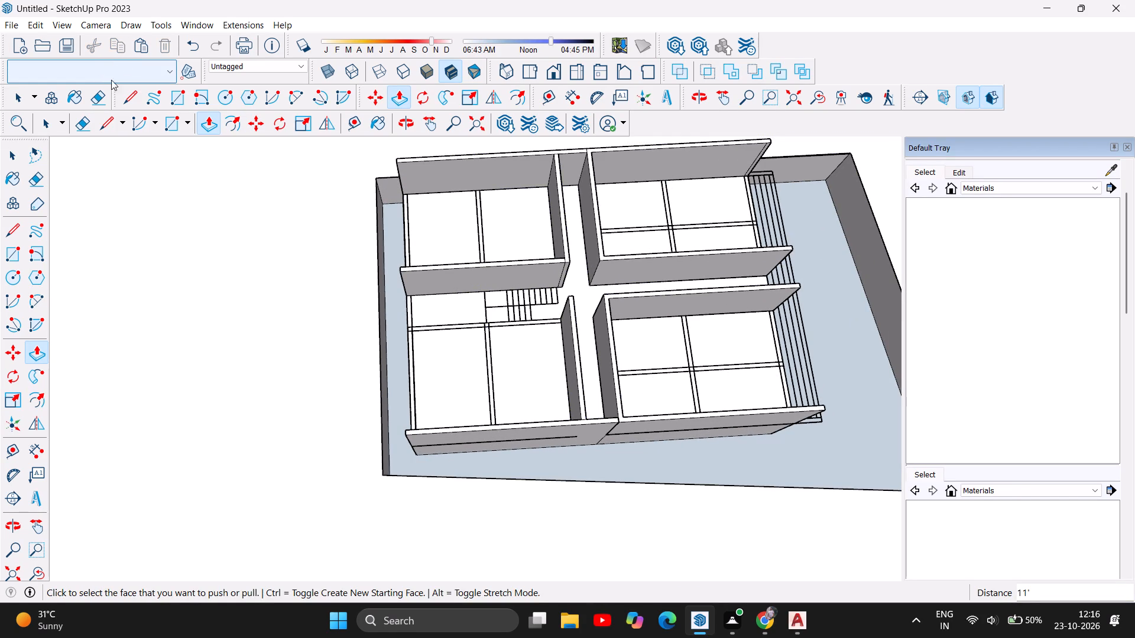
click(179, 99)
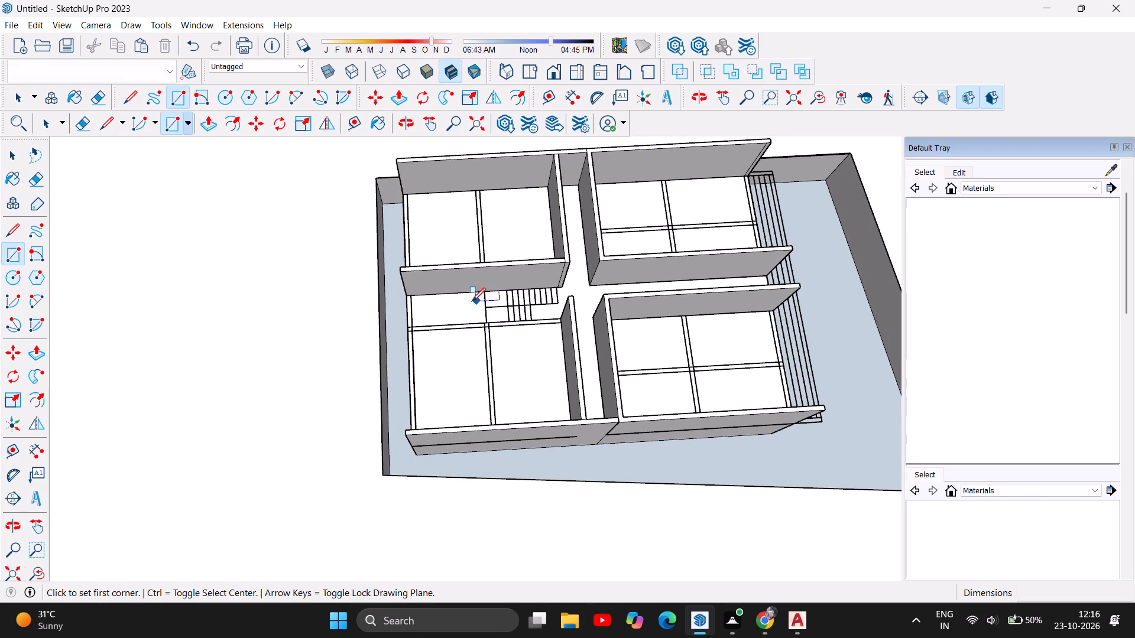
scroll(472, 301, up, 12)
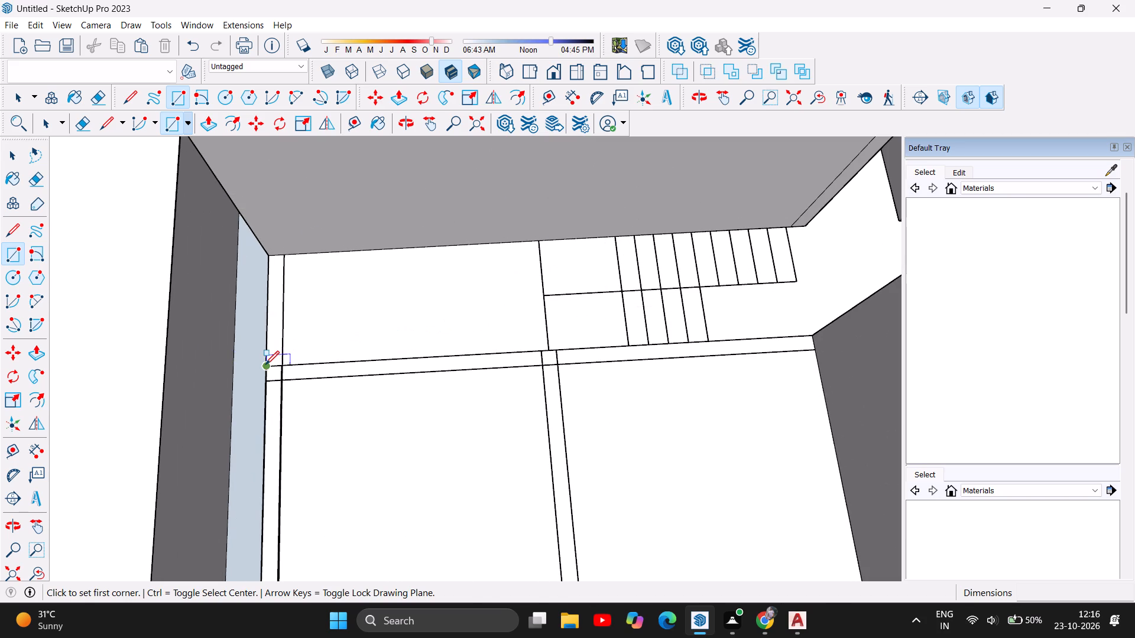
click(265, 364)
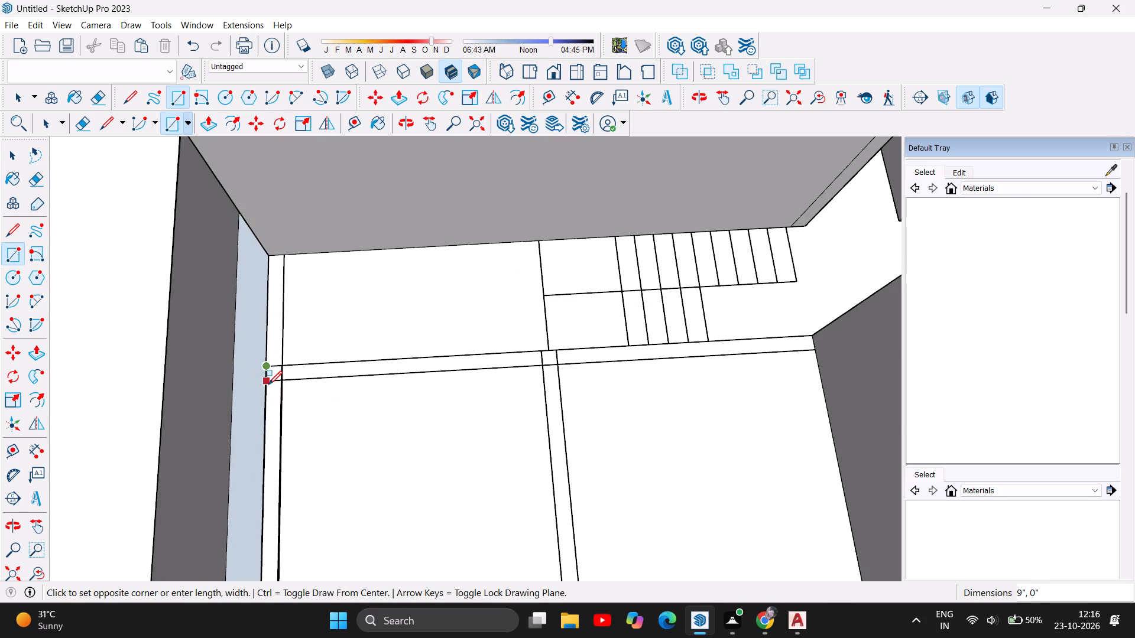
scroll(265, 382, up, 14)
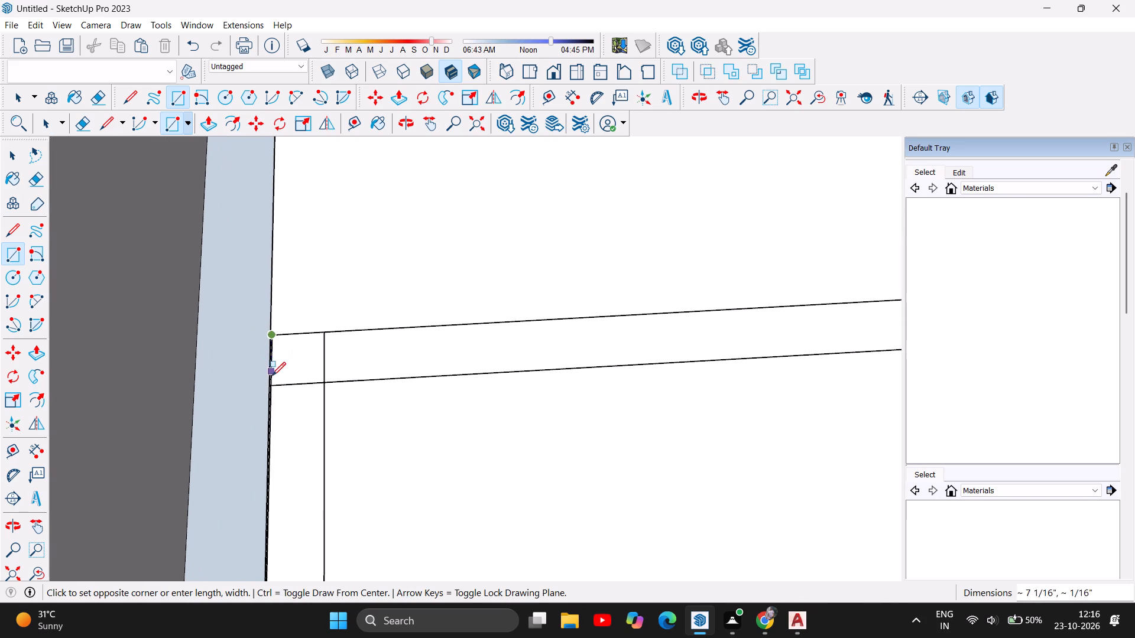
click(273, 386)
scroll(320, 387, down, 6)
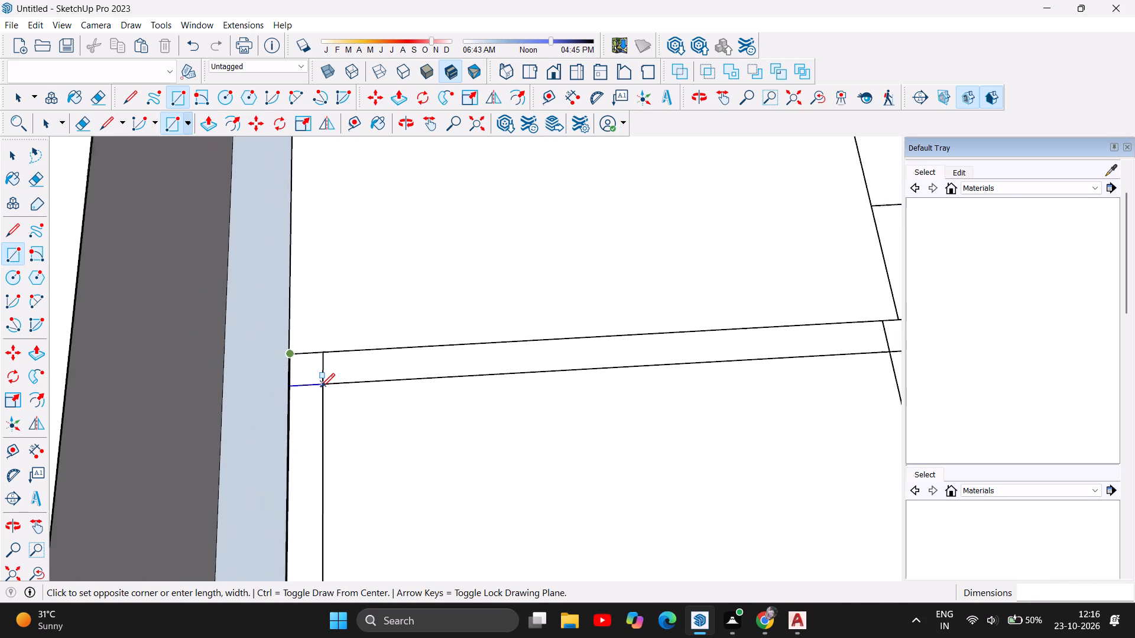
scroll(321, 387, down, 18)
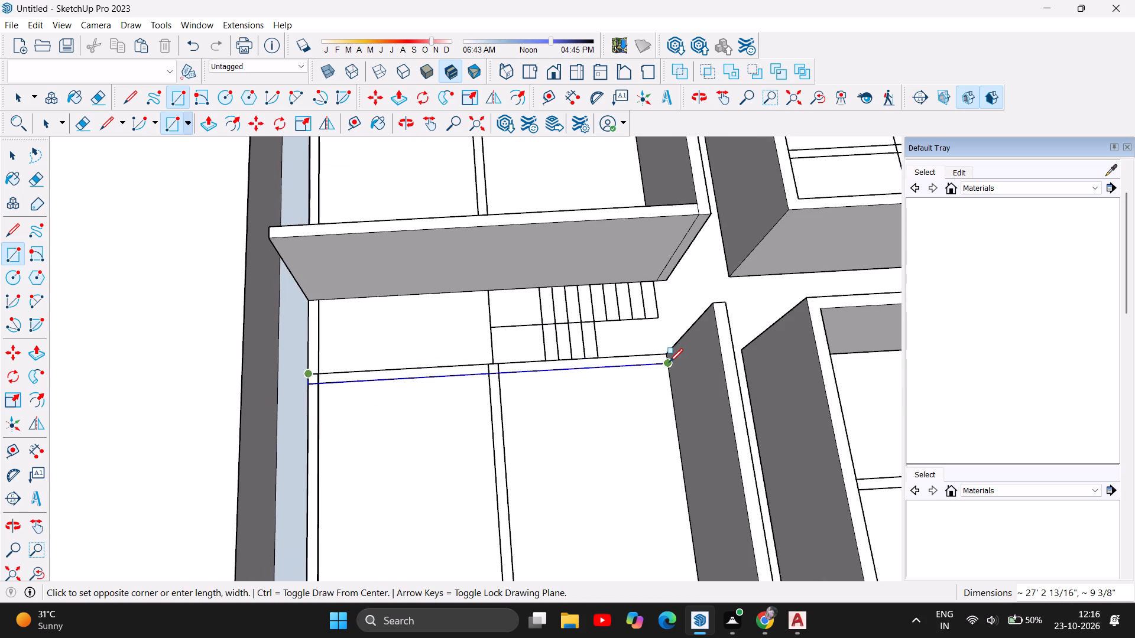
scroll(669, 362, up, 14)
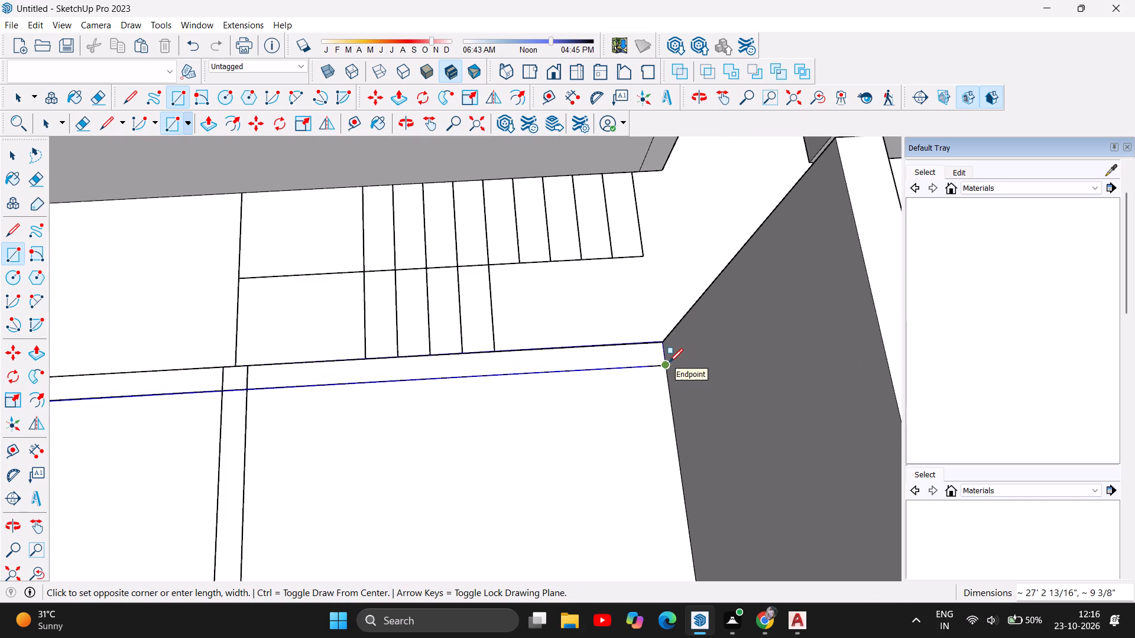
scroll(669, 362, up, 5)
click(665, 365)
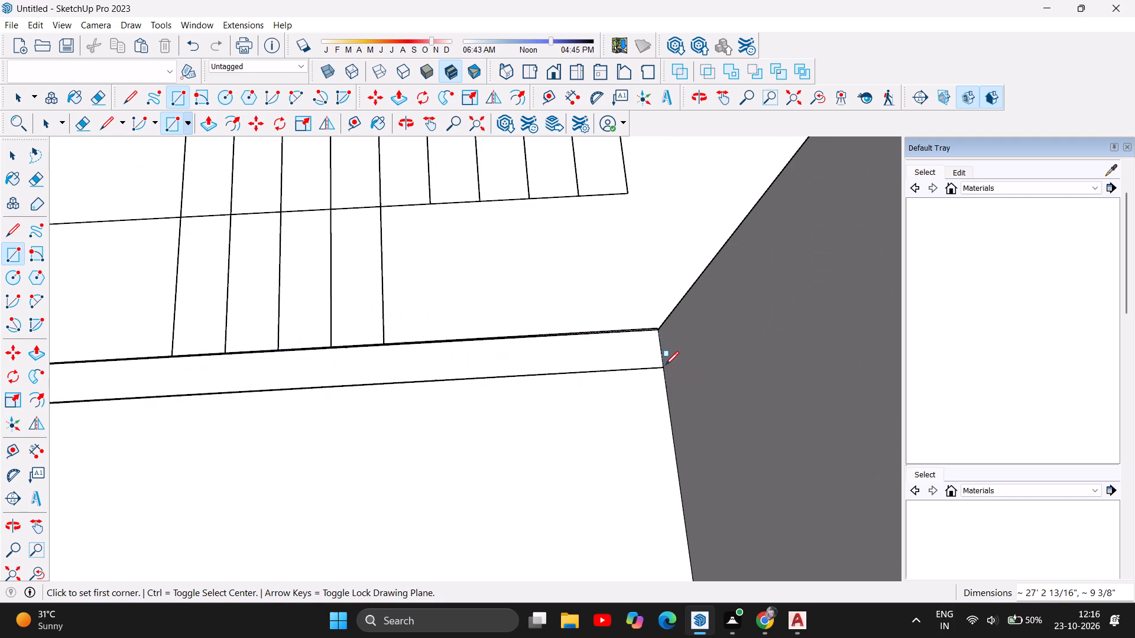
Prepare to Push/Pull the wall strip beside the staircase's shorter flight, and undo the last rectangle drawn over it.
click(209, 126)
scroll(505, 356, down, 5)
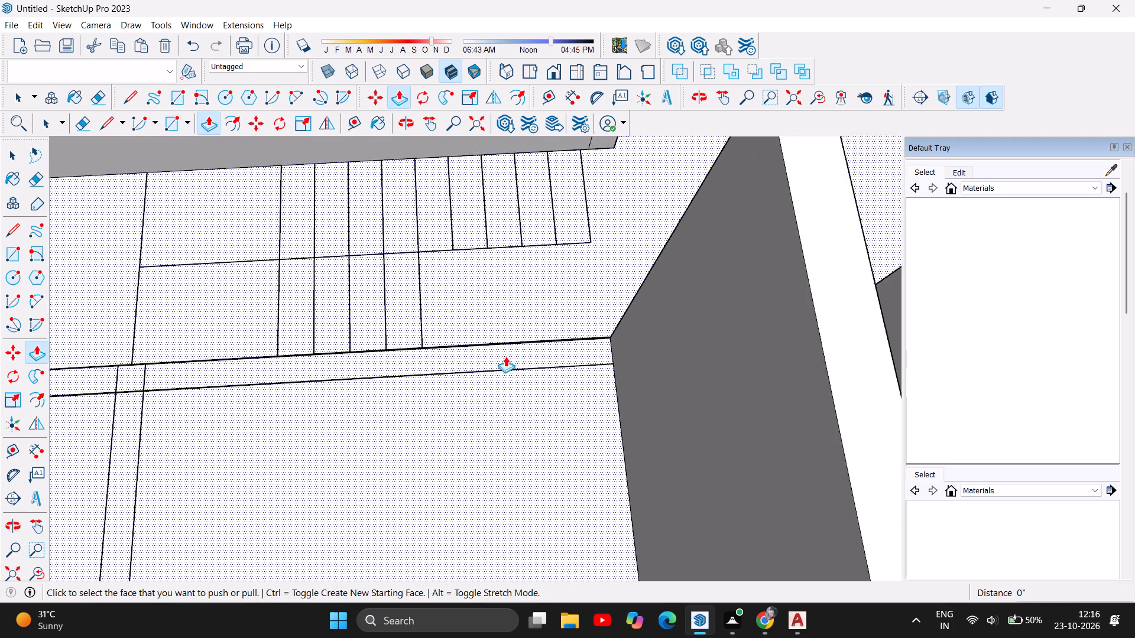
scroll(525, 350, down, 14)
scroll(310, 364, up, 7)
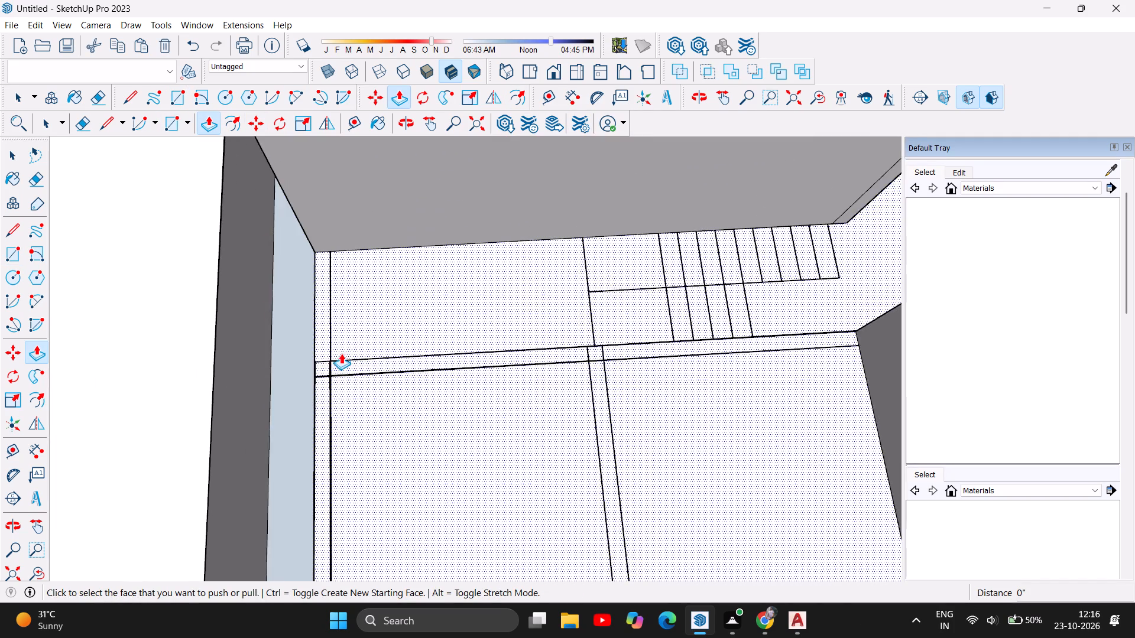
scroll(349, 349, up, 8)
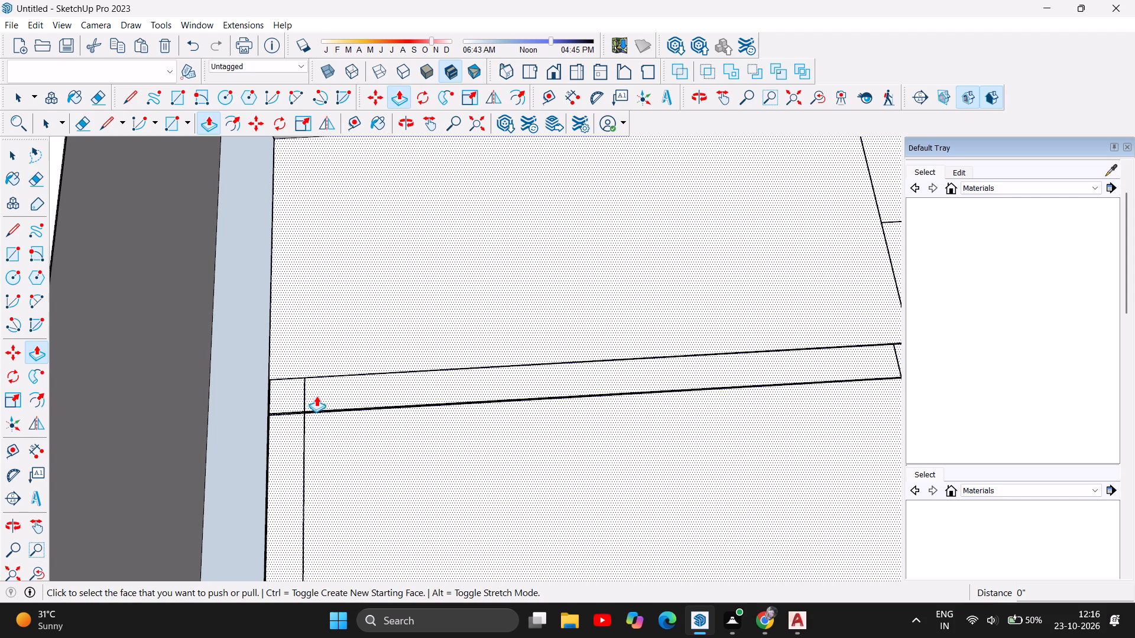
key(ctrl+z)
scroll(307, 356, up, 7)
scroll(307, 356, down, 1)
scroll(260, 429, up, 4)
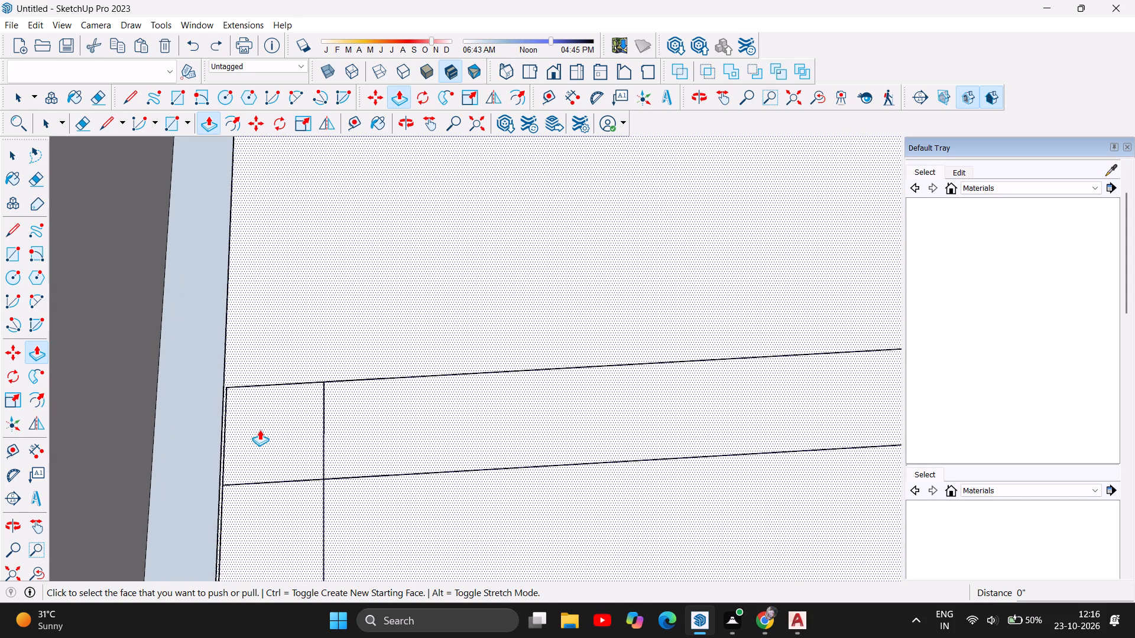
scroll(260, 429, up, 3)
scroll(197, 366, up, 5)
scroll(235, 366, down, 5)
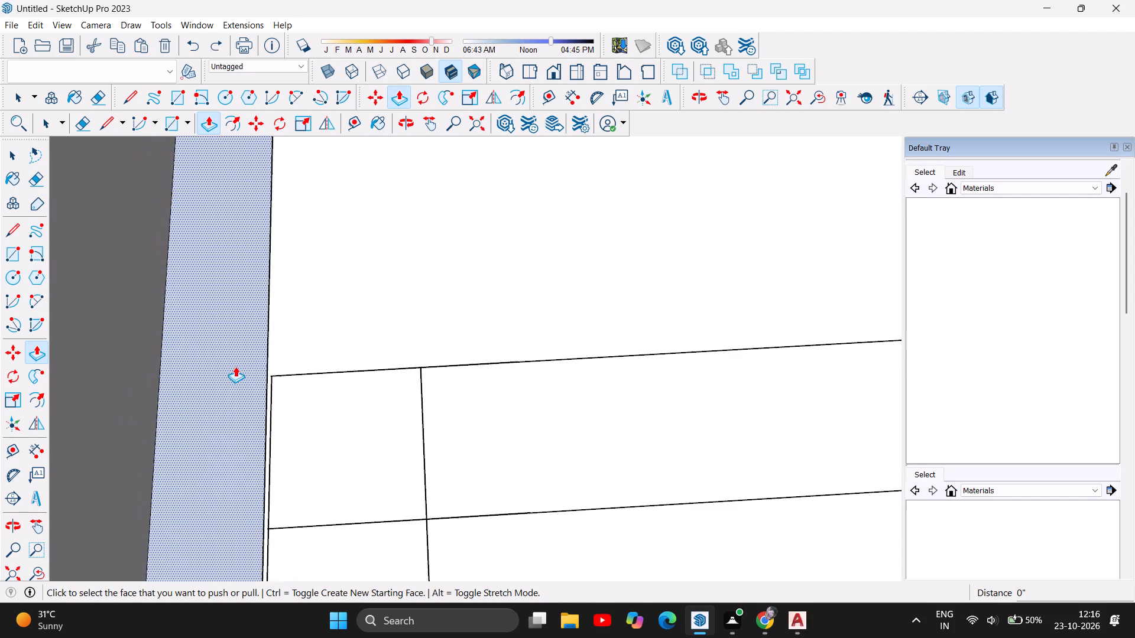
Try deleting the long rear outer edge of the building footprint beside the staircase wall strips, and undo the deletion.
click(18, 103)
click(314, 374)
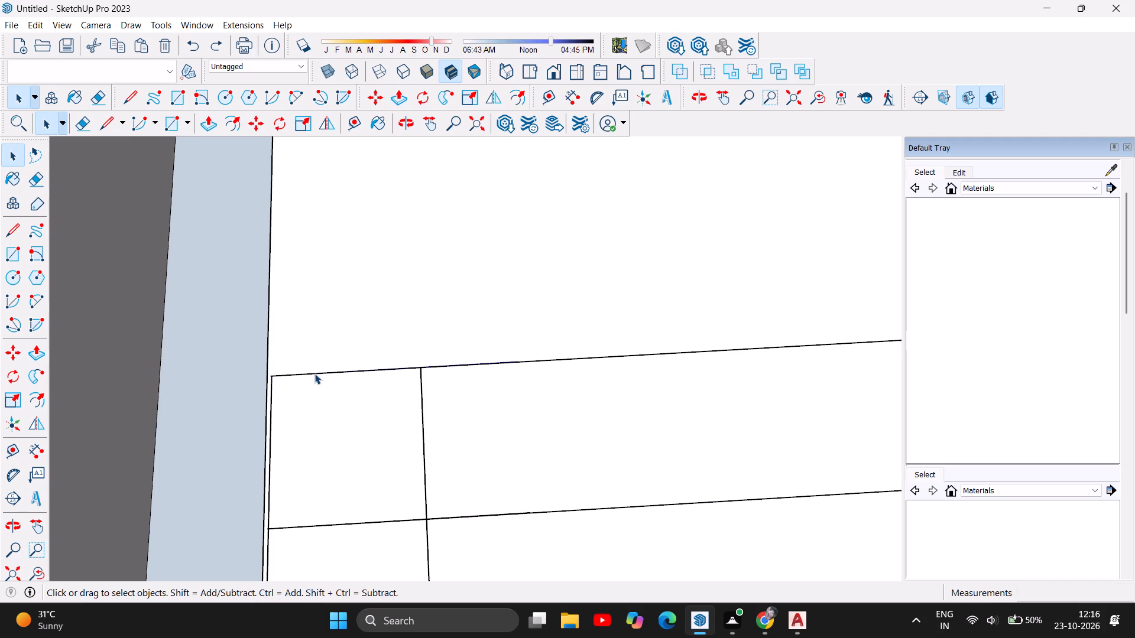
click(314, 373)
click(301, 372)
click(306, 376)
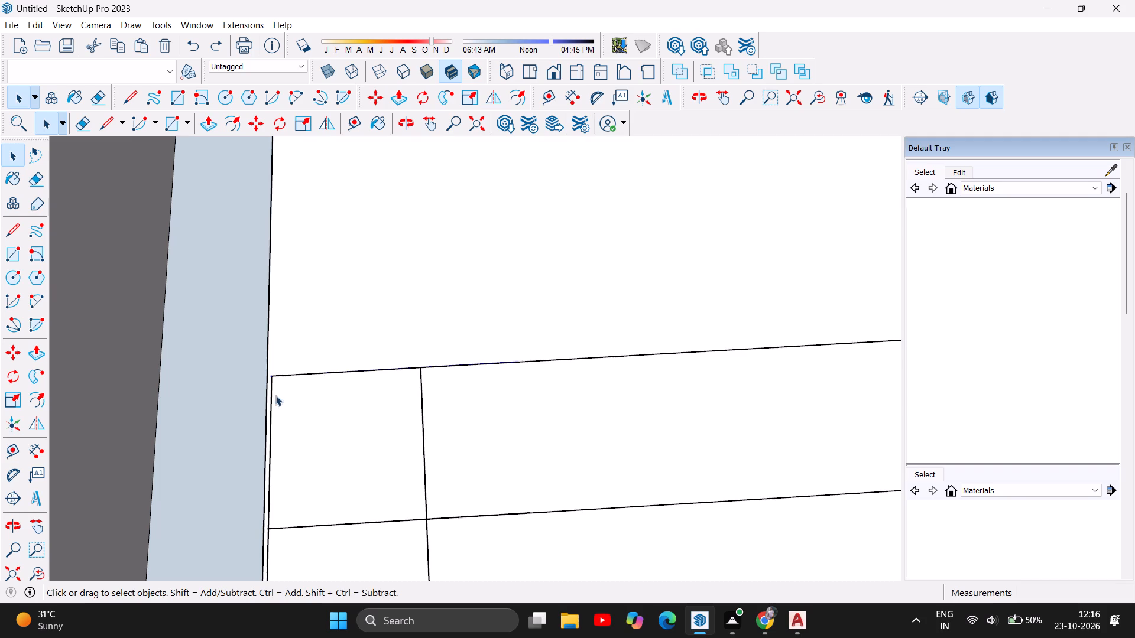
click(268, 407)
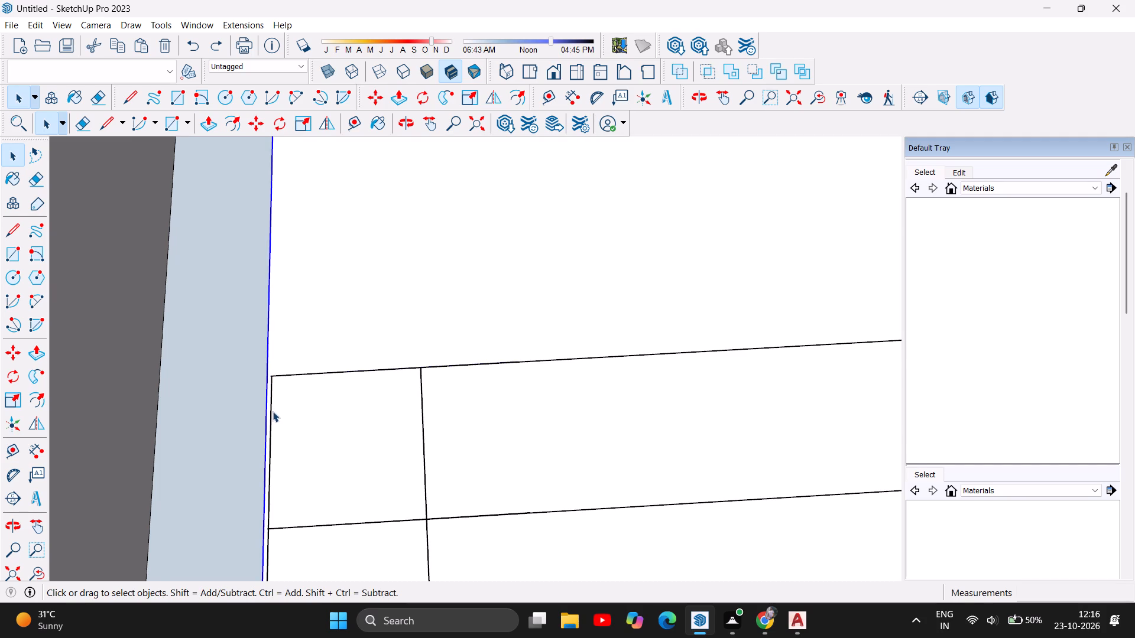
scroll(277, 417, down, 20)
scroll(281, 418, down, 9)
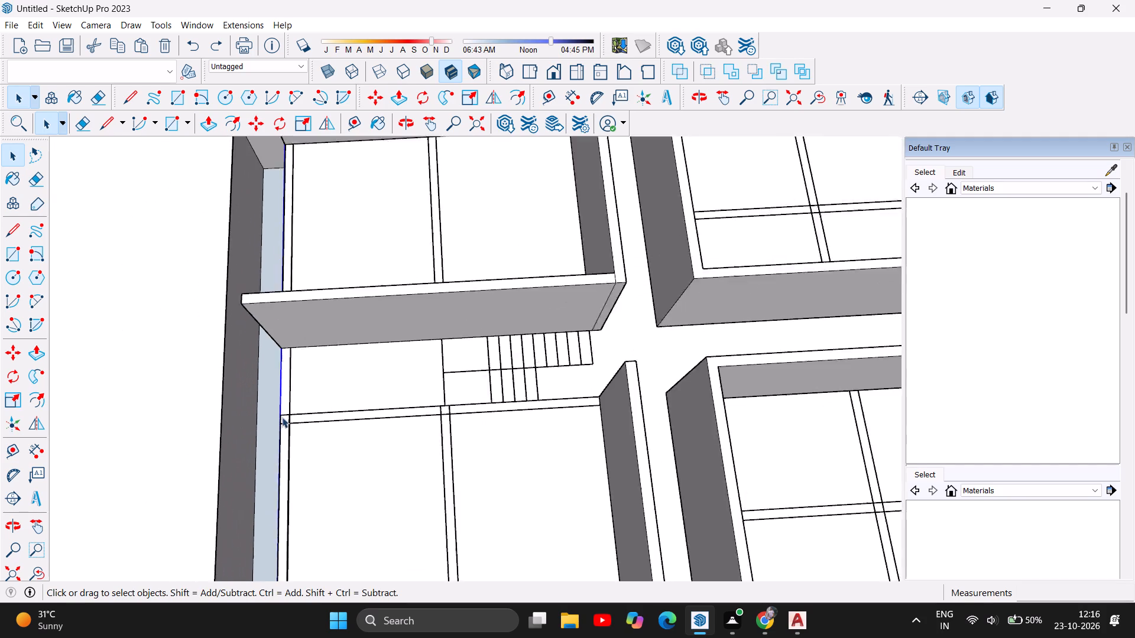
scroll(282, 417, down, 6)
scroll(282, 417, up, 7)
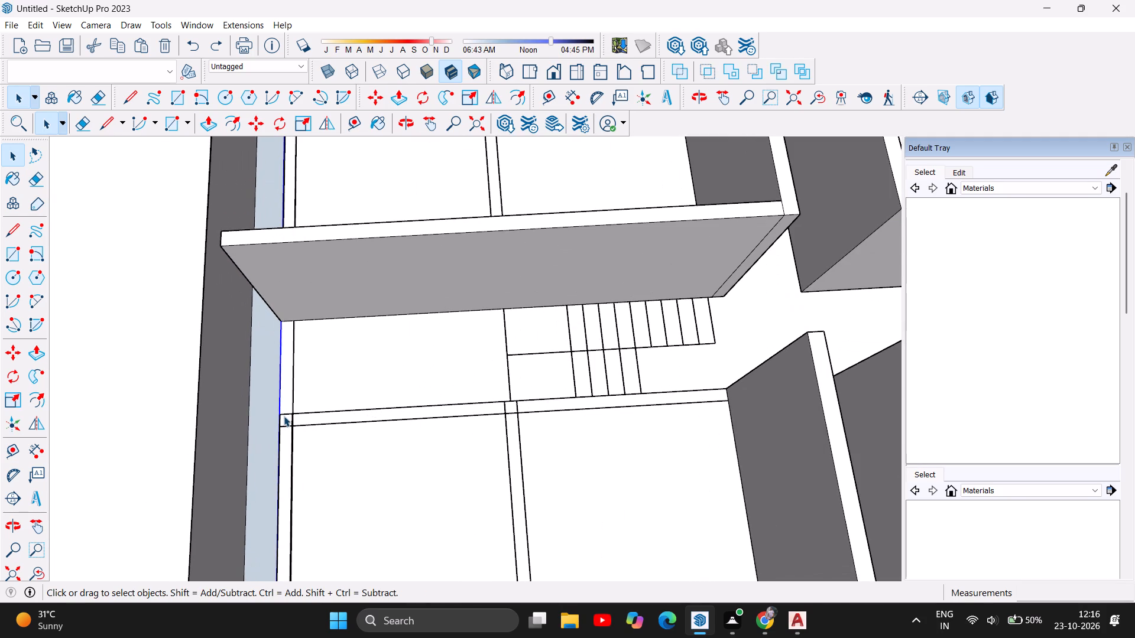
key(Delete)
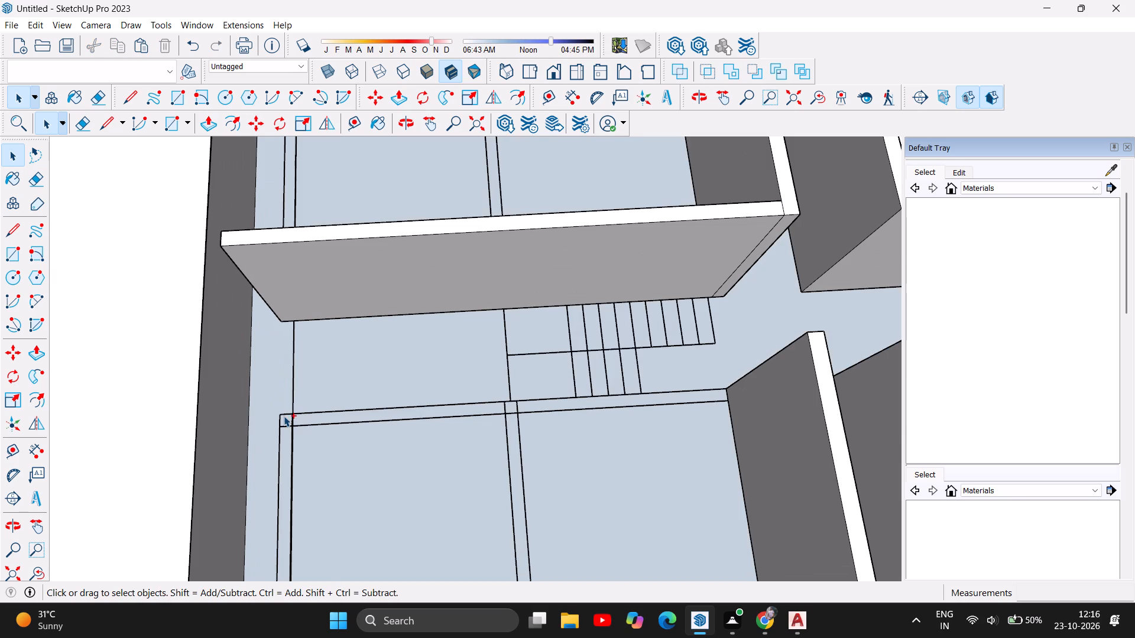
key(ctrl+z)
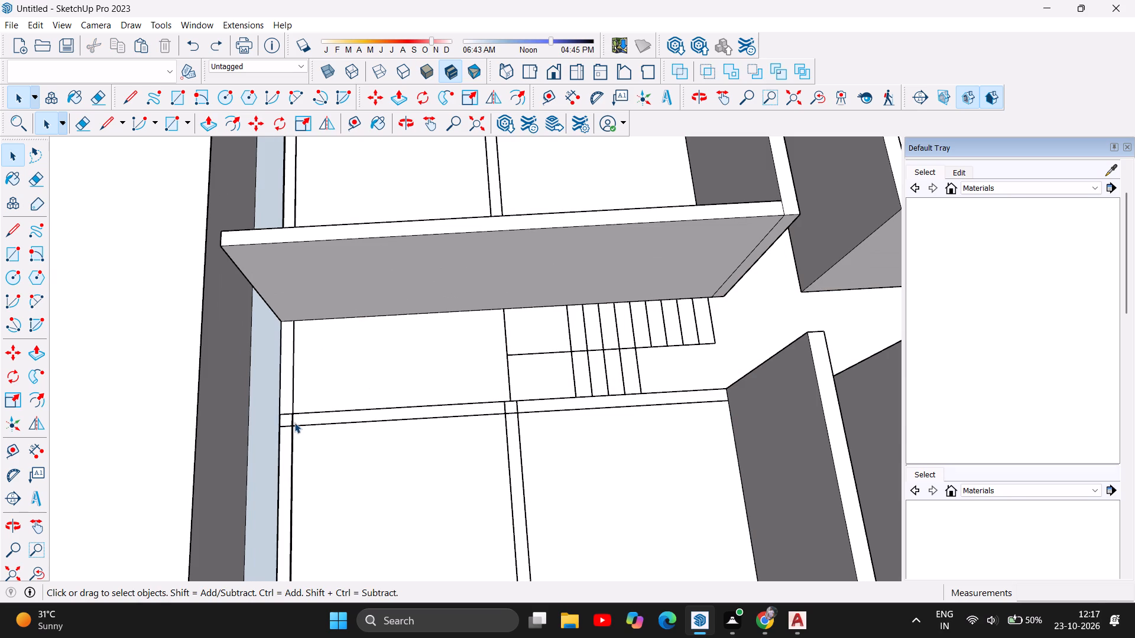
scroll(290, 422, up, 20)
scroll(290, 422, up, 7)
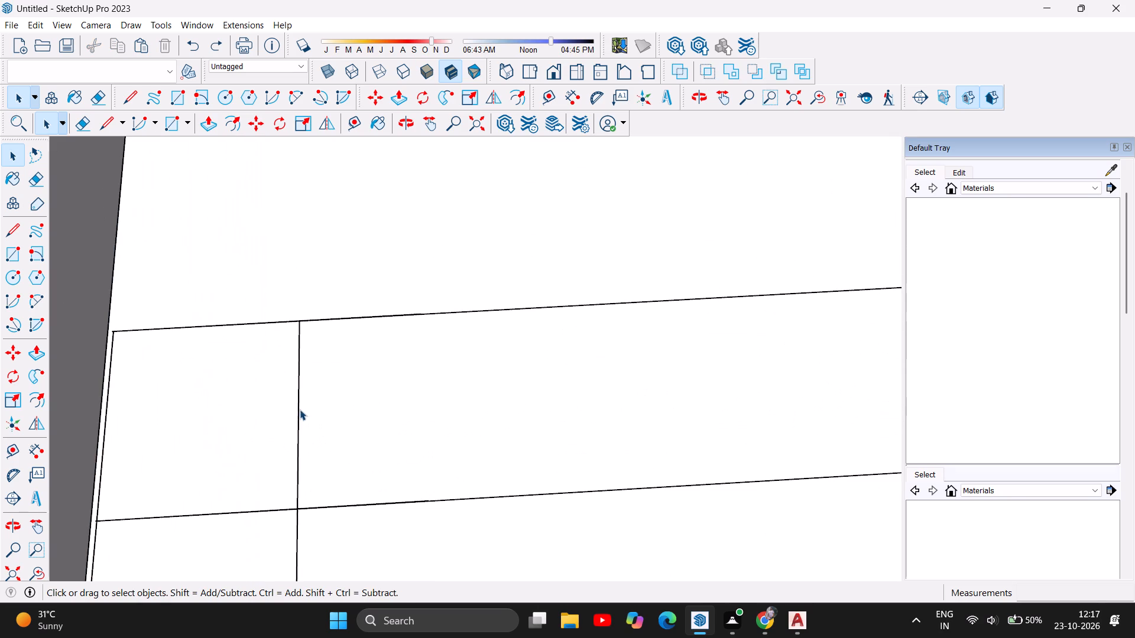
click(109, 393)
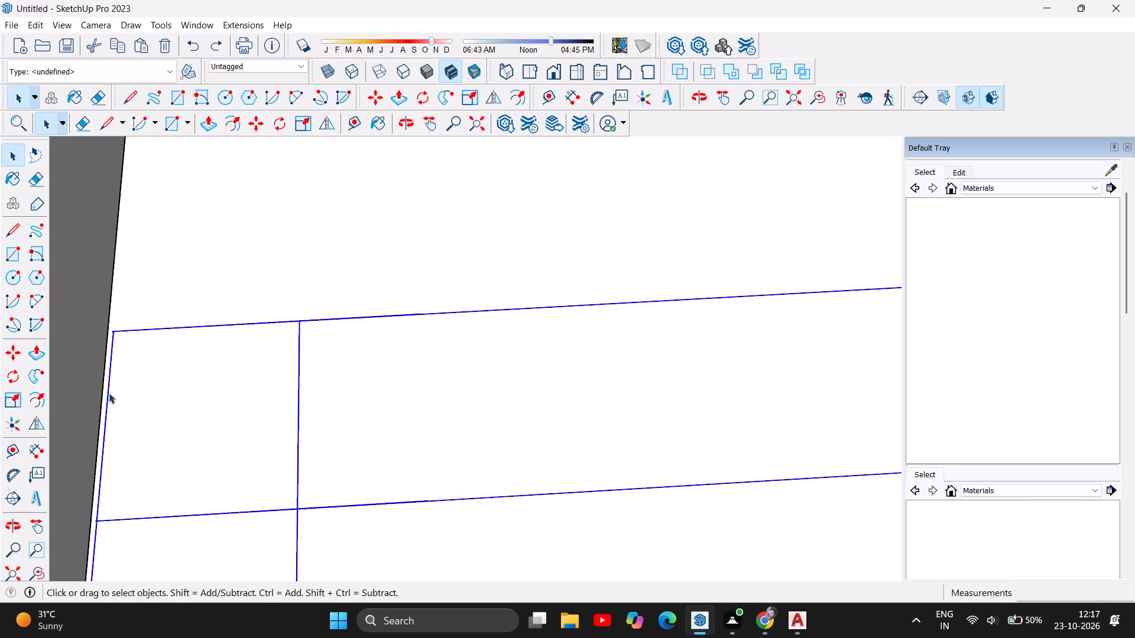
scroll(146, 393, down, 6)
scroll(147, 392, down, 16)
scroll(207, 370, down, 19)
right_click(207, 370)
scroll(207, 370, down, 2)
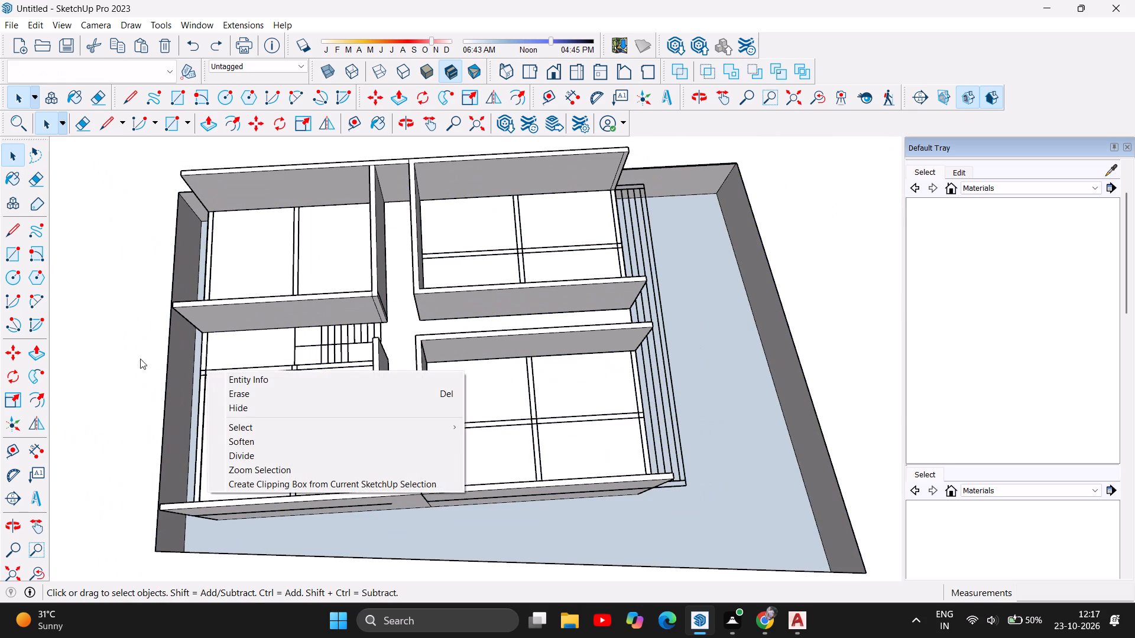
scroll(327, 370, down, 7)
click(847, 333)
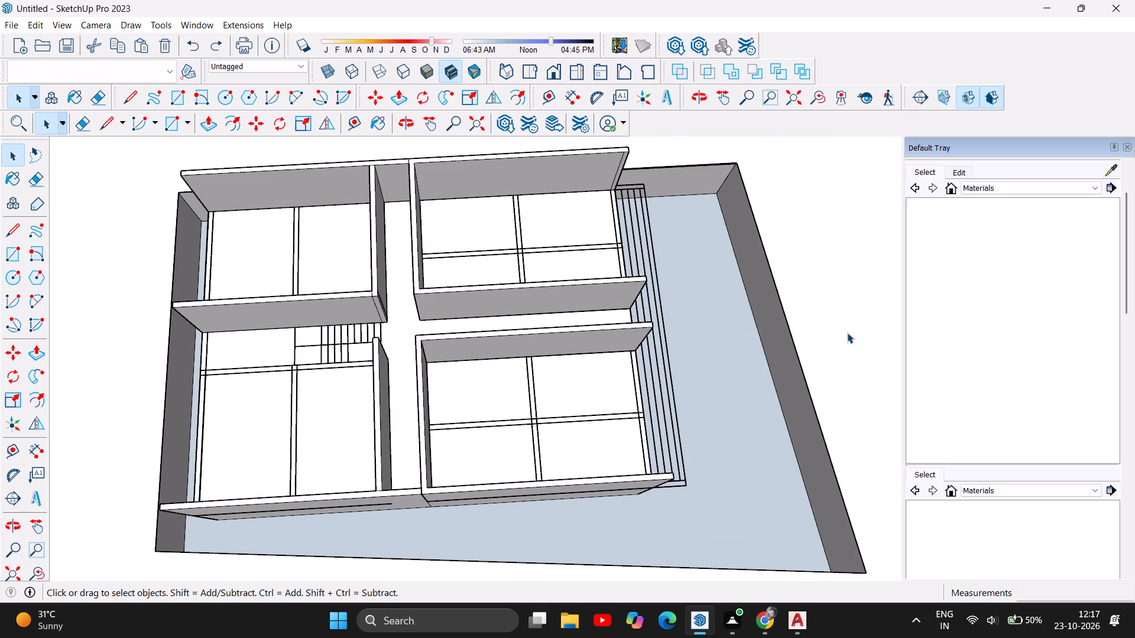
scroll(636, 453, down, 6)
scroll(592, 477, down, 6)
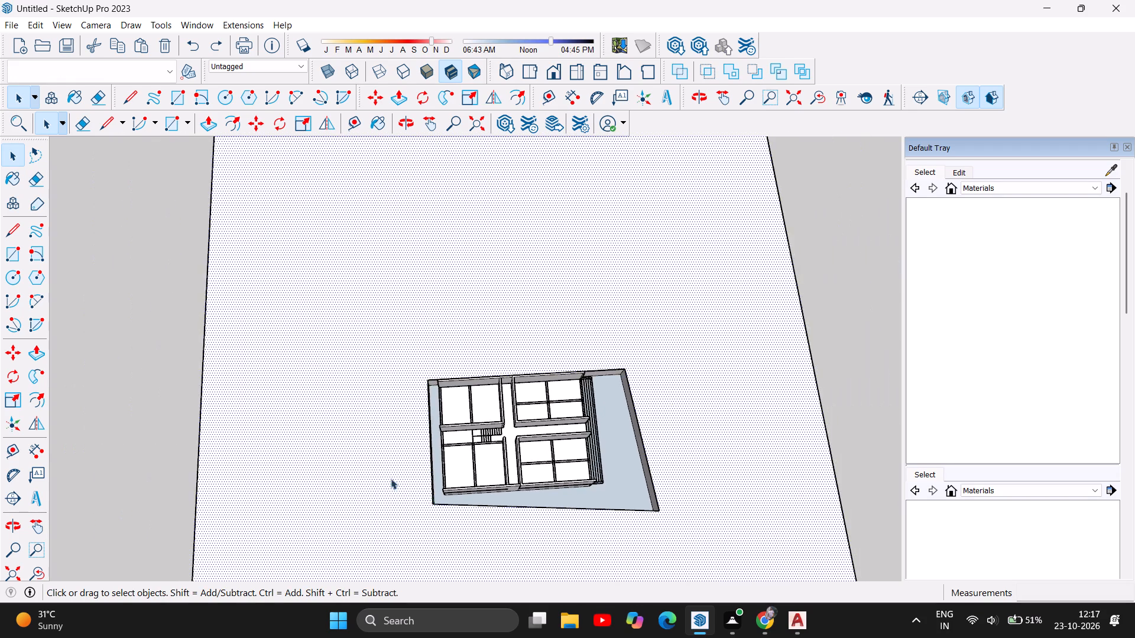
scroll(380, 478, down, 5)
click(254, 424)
Draw a rectangle about 20' 6 1/8" by 9 7/16" over the rear wall strip, from the partition beside the shorter flight to the raised side wall.
scroll(485, 481, up, 7)
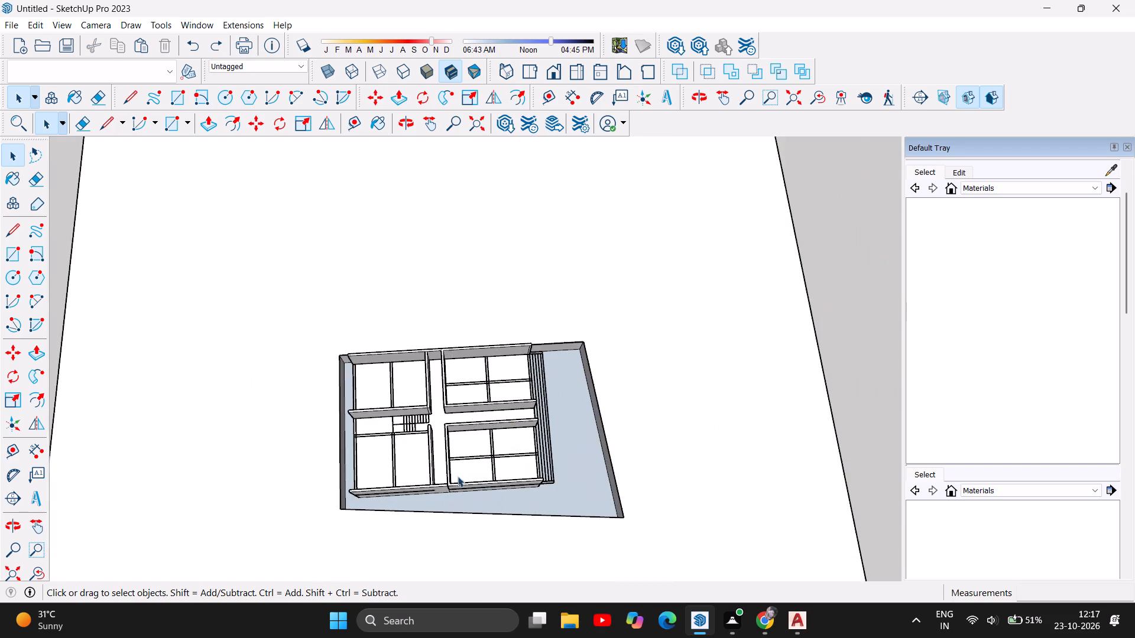
scroll(419, 469, up, 7)
scroll(186, 378, up, 6)
scroll(521, 360, up, 3)
scroll(519, 467, up, 5)
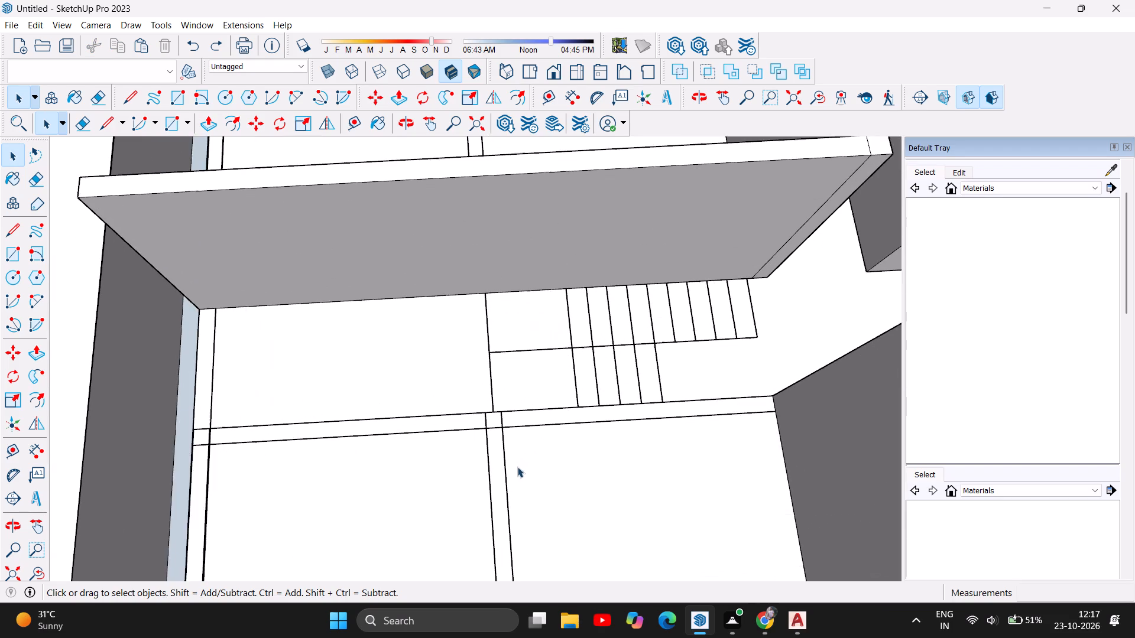
scroll(171, 430, up, 10)
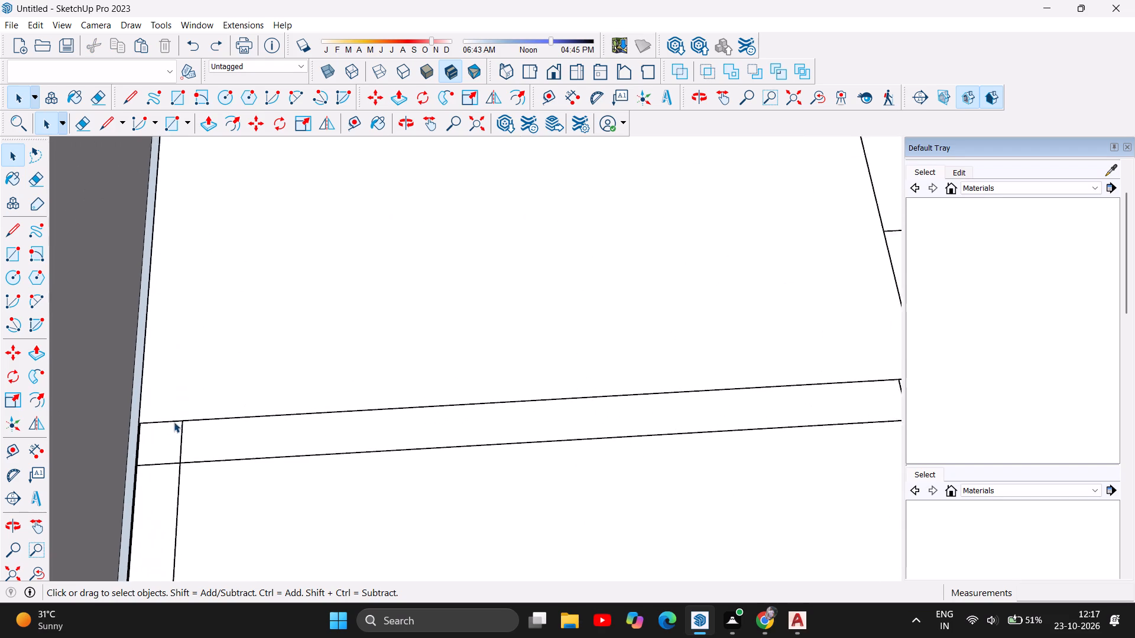
scroll(174, 422, up, 14)
scroll(351, 336, down, 6)
scroll(456, 310, up, 1)
scroll(456, 310, down, 3)
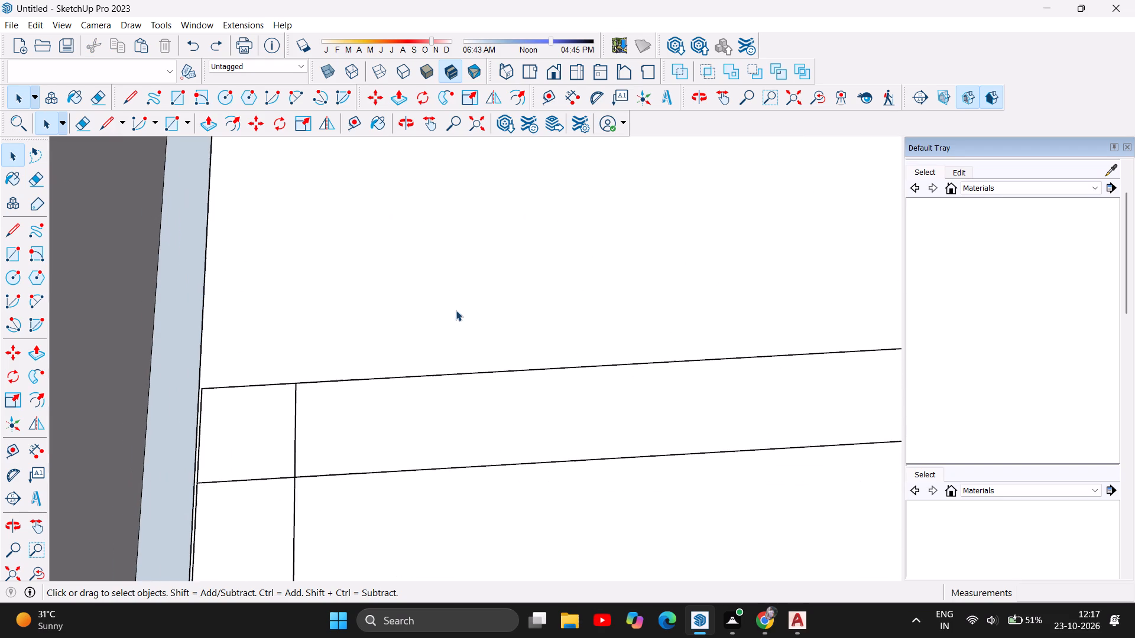
scroll(329, 372, down, 20)
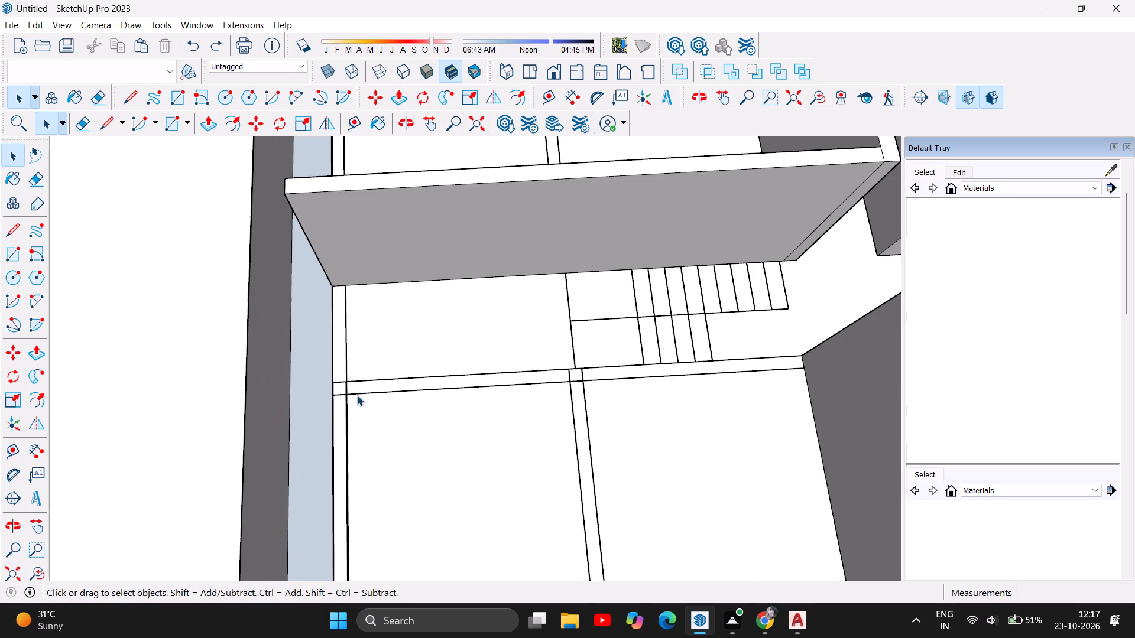
scroll(338, 396, up, 12)
scroll(338, 395, up, 10)
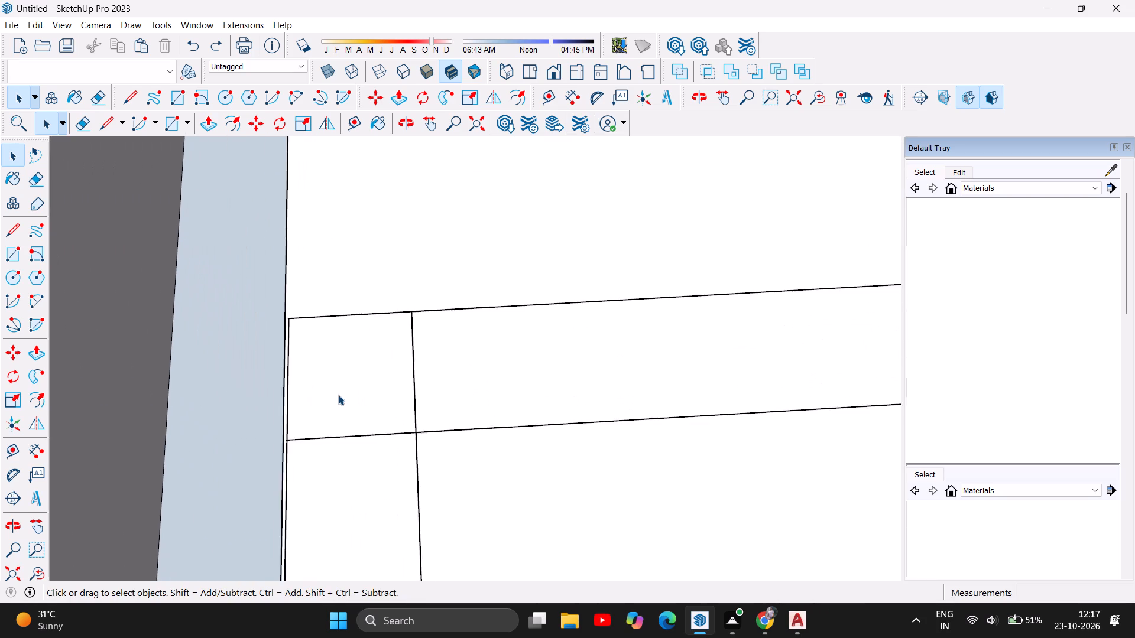
scroll(338, 395, up, 2)
click(178, 93)
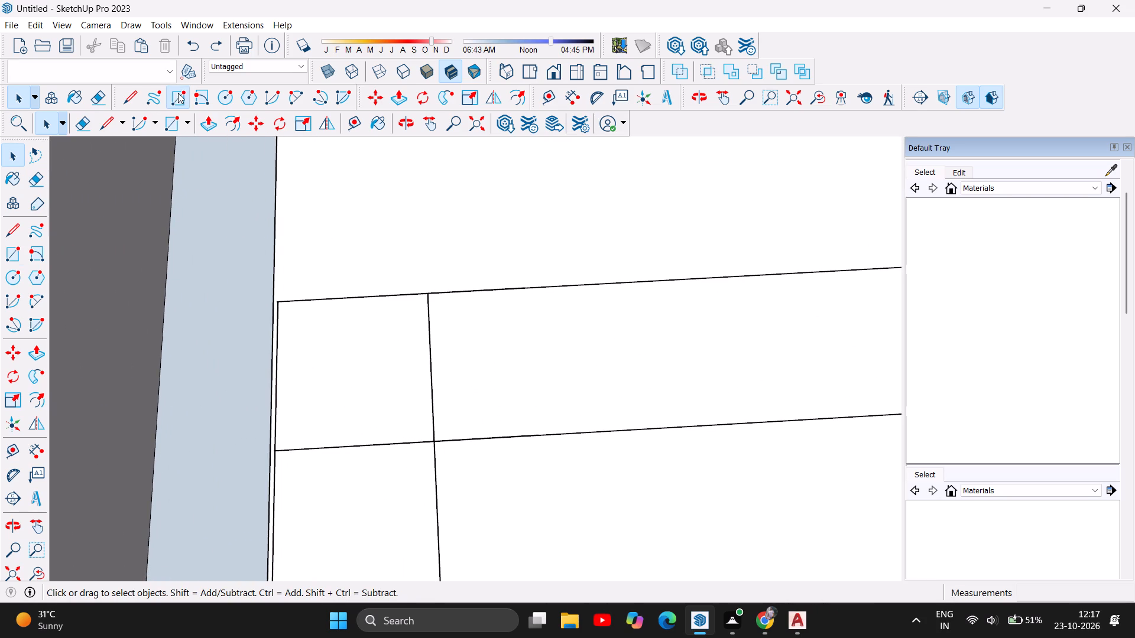
click(277, 302)
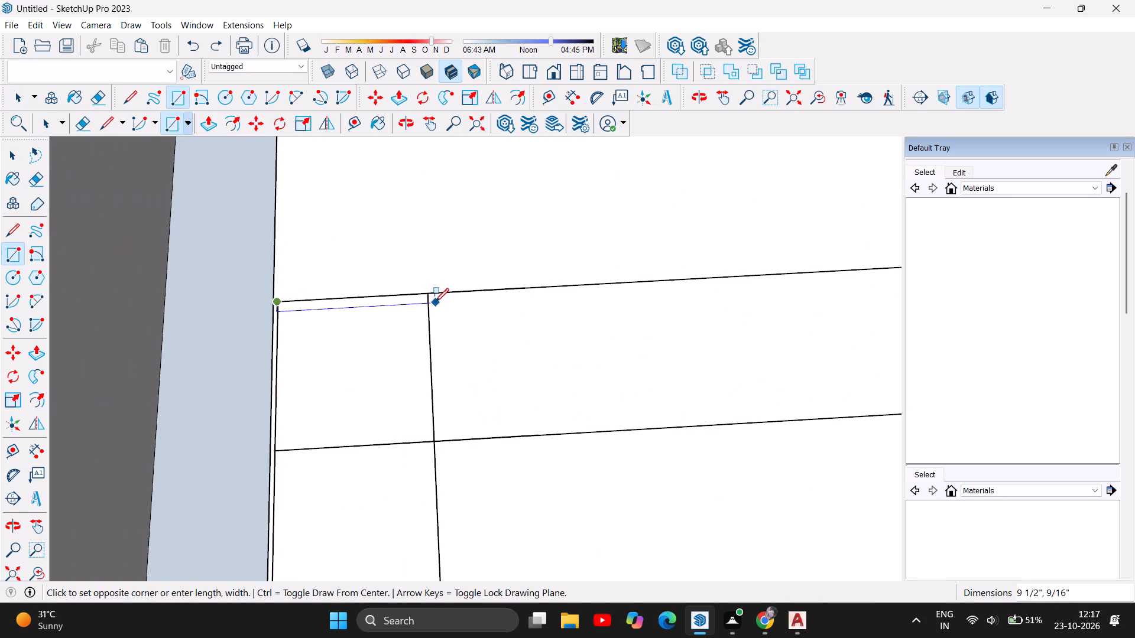
click(427, 297)
scroll(426, 359, down, 3)
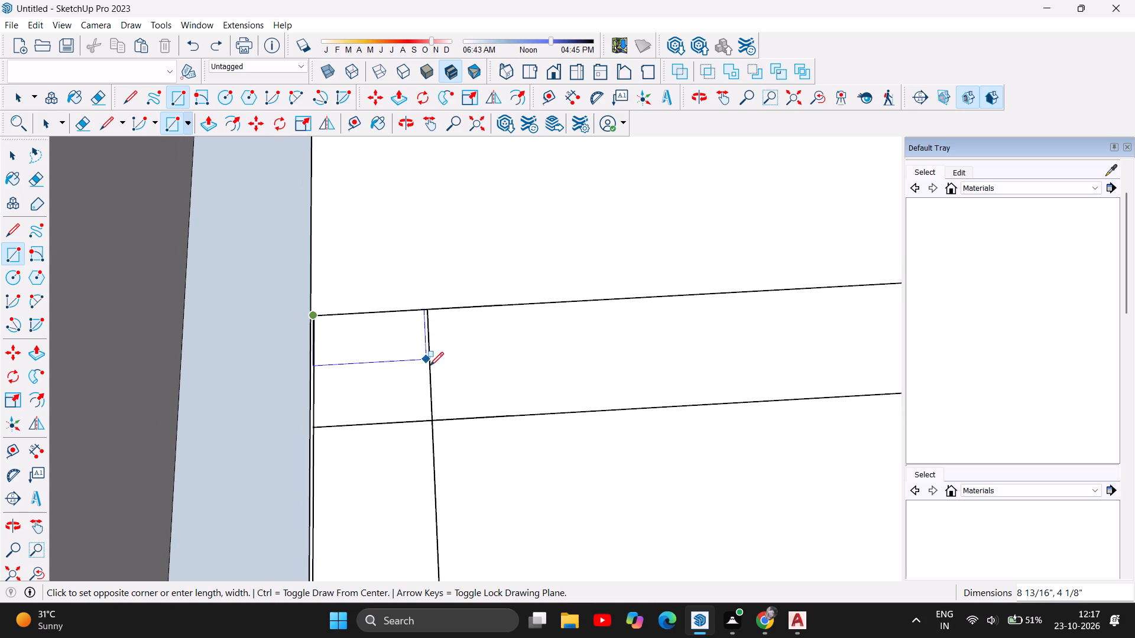
scroll(430, 395, down, 11)
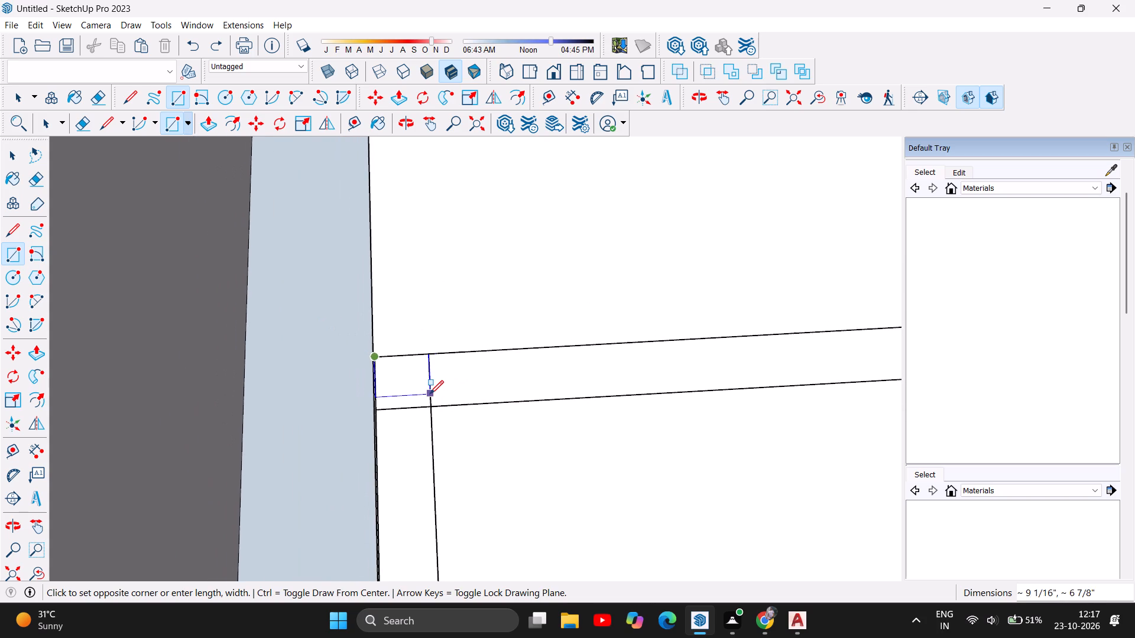
scroll(430, 394, down, 14)
scroll(430, 391, down, 14)
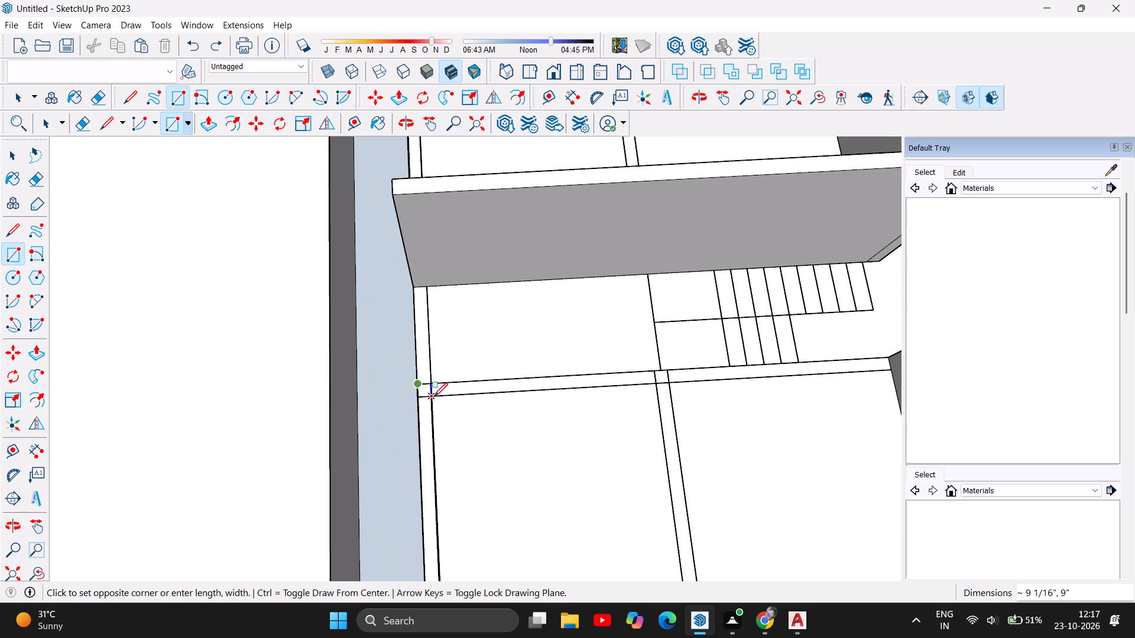
scroll(440, 447, down, 19)
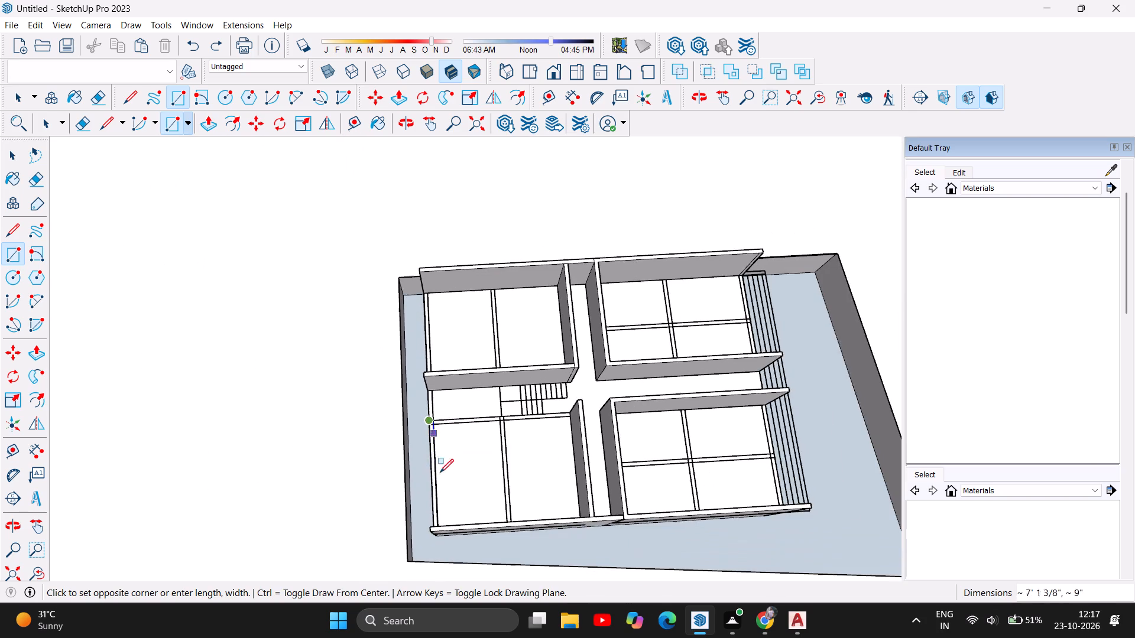
scroll(439, 520, up, 16)
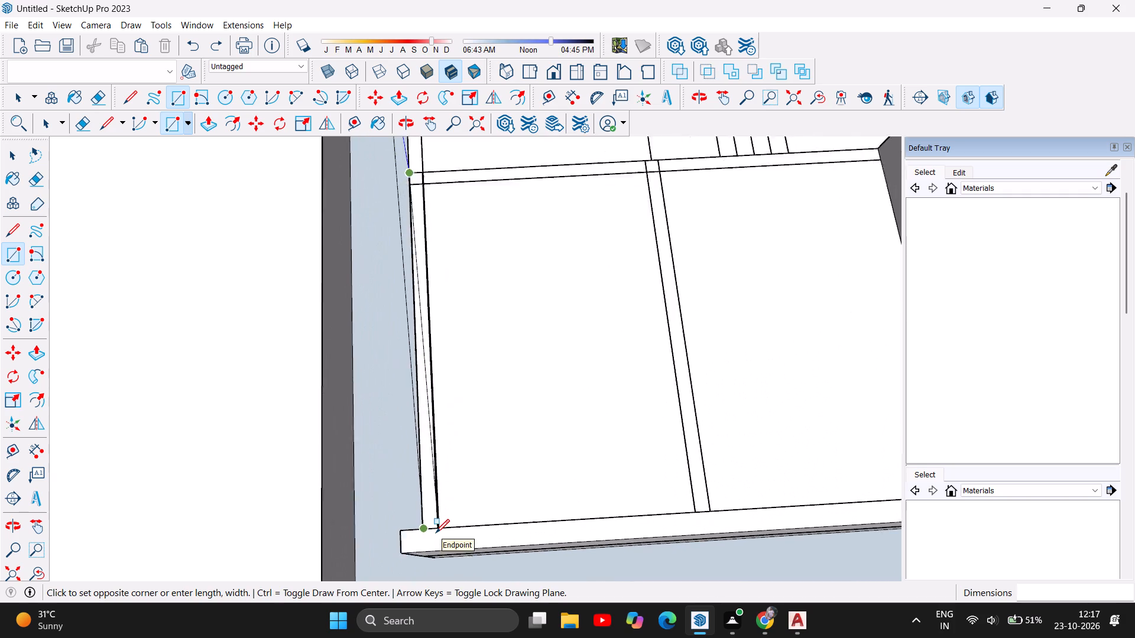
scroll(436, 533, up, 11)
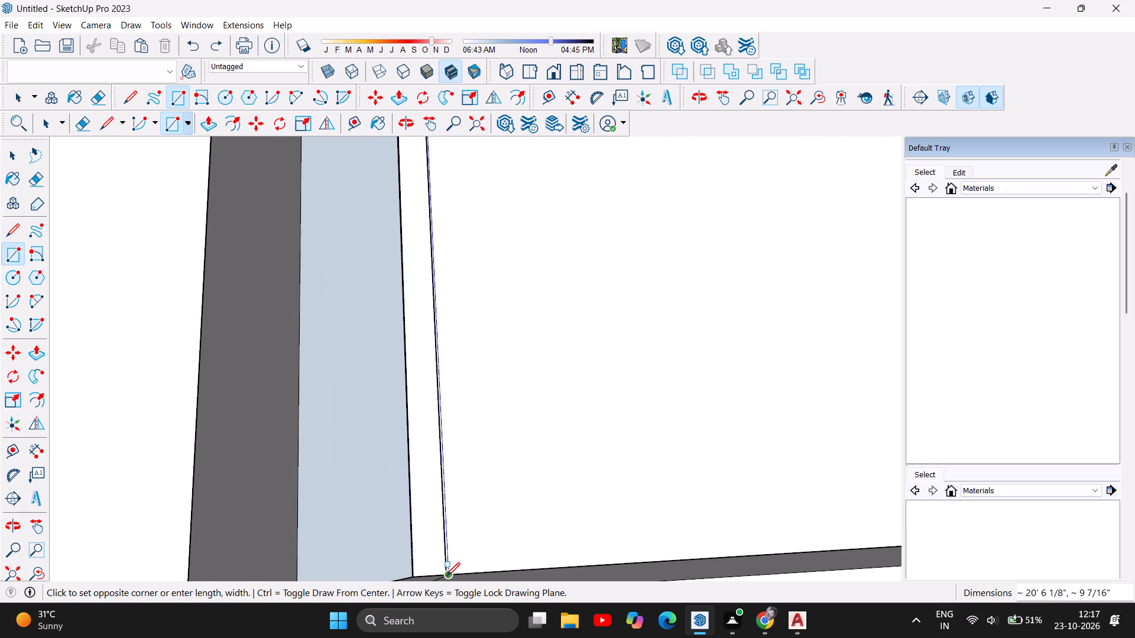
scroll(446, 574, up, 4)
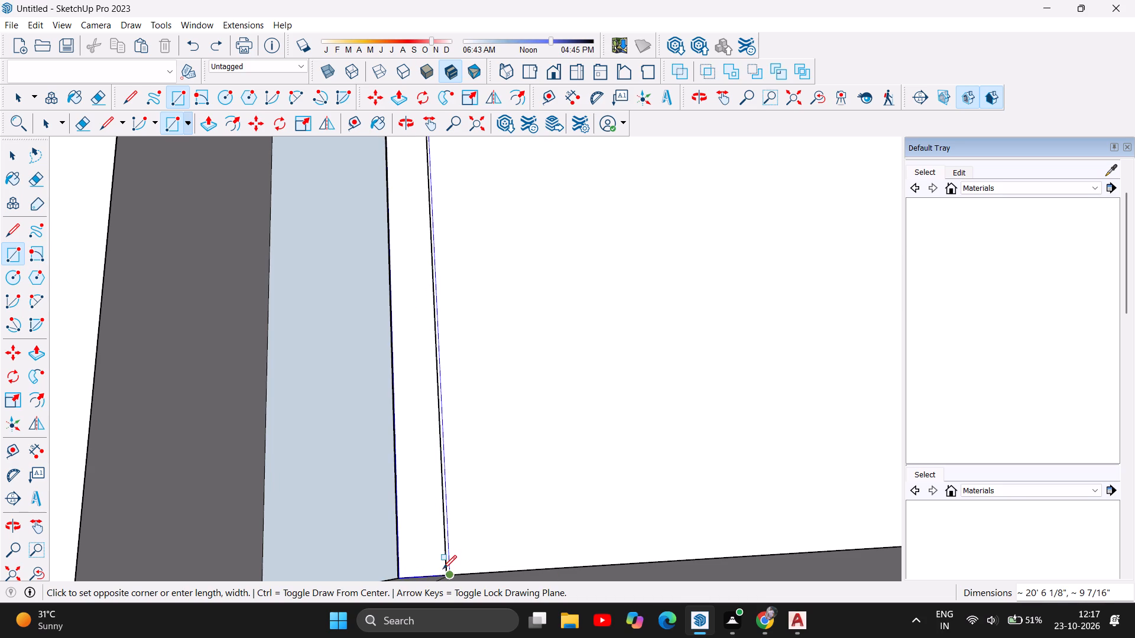
scroll(443, 570, up, 4)
scroll(442, 522, down, 5)
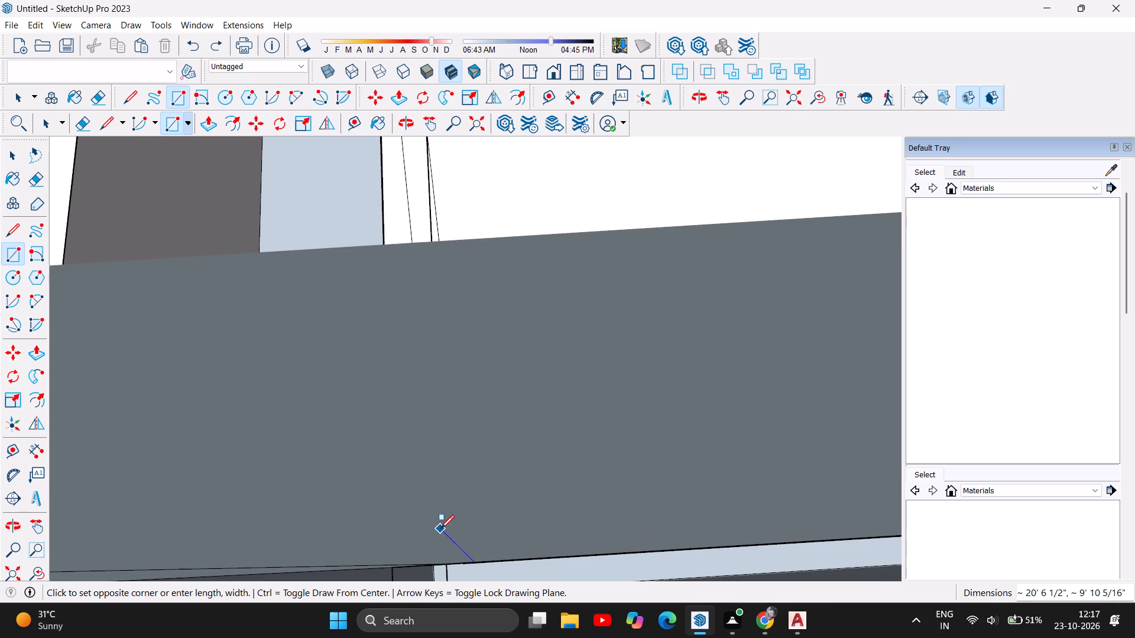
scroll(442, 532, down, 11)
scroll(449, 546, up, 1)
scroll(452, 553, down, 7)
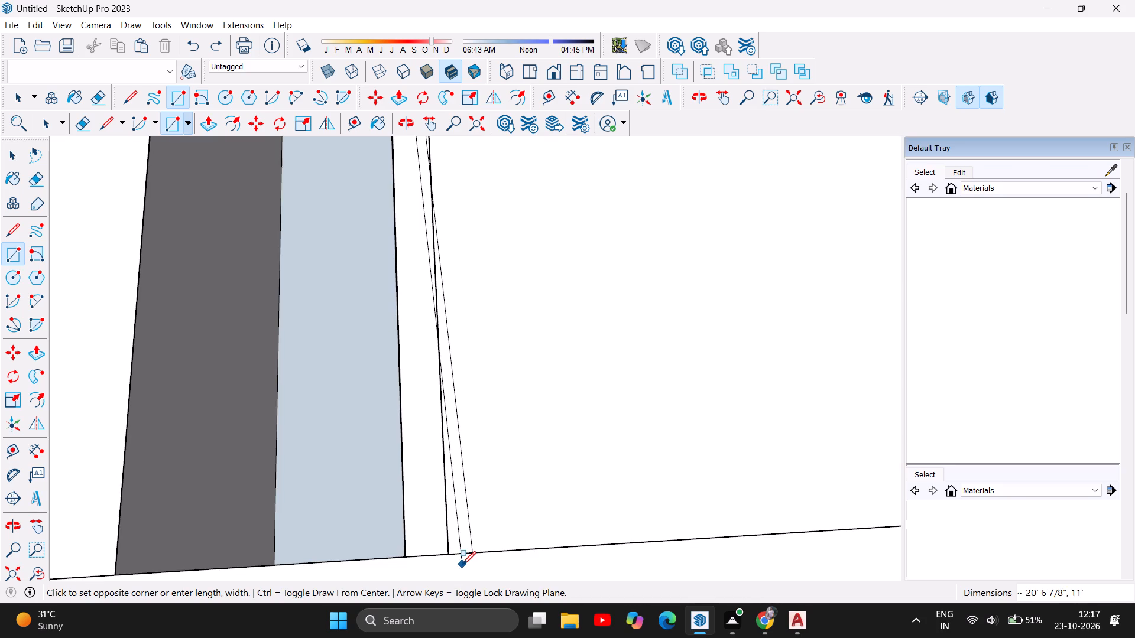
scroll(462, 565, down, 1)
scroll(435, 542, up, 6)
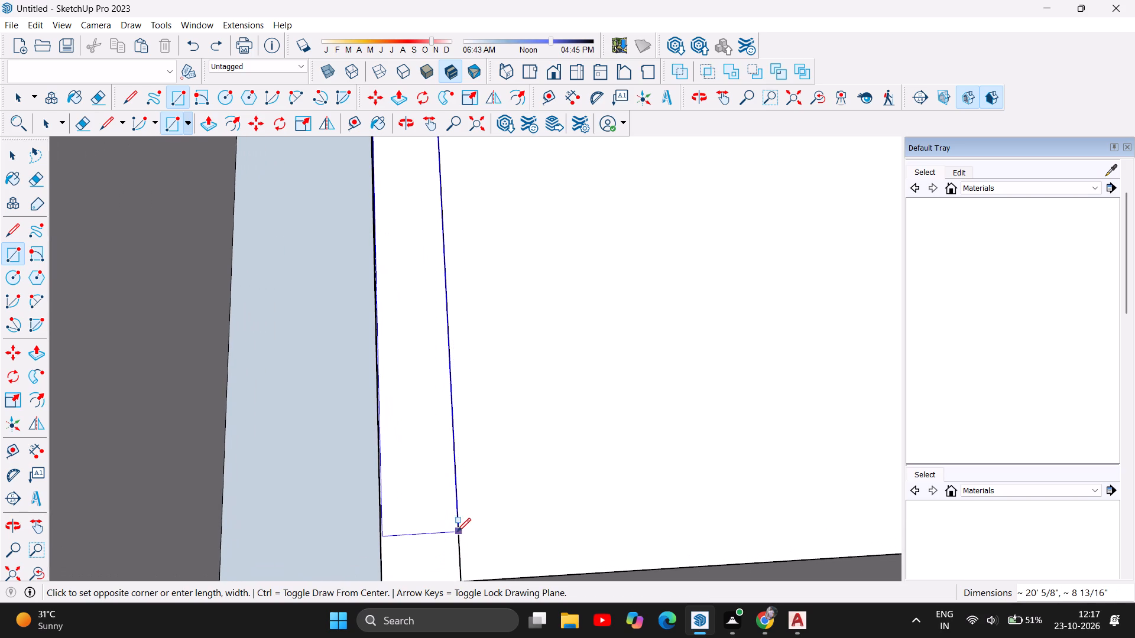
scroll(456, 545, down, 2)
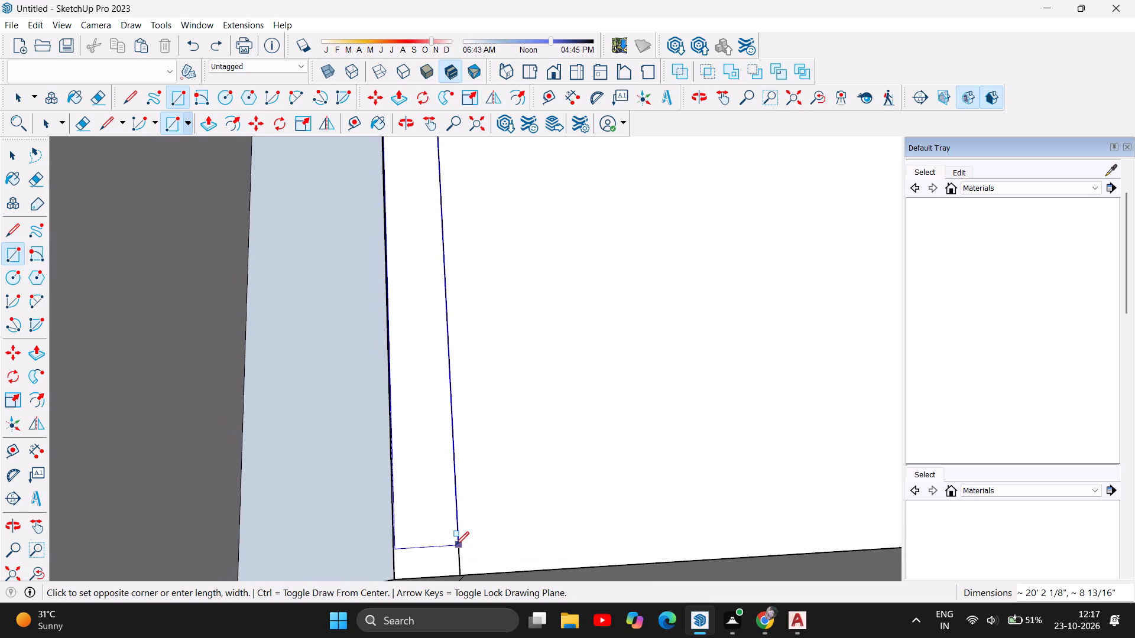
scroll(455, 545, down, 1)
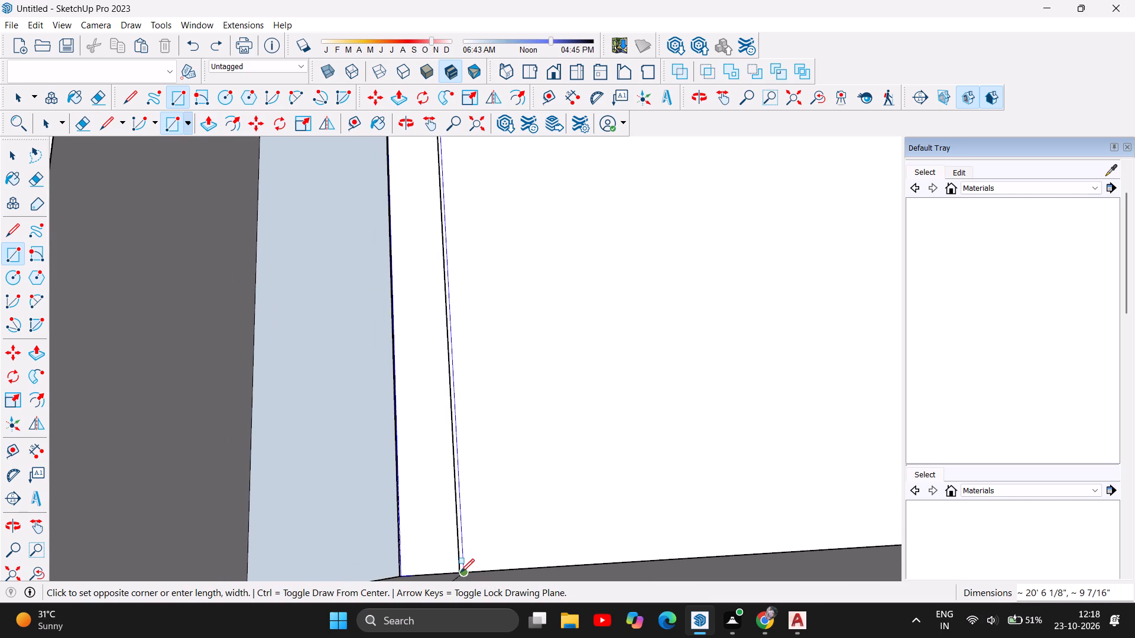
scroll(458, 565, up, 2)
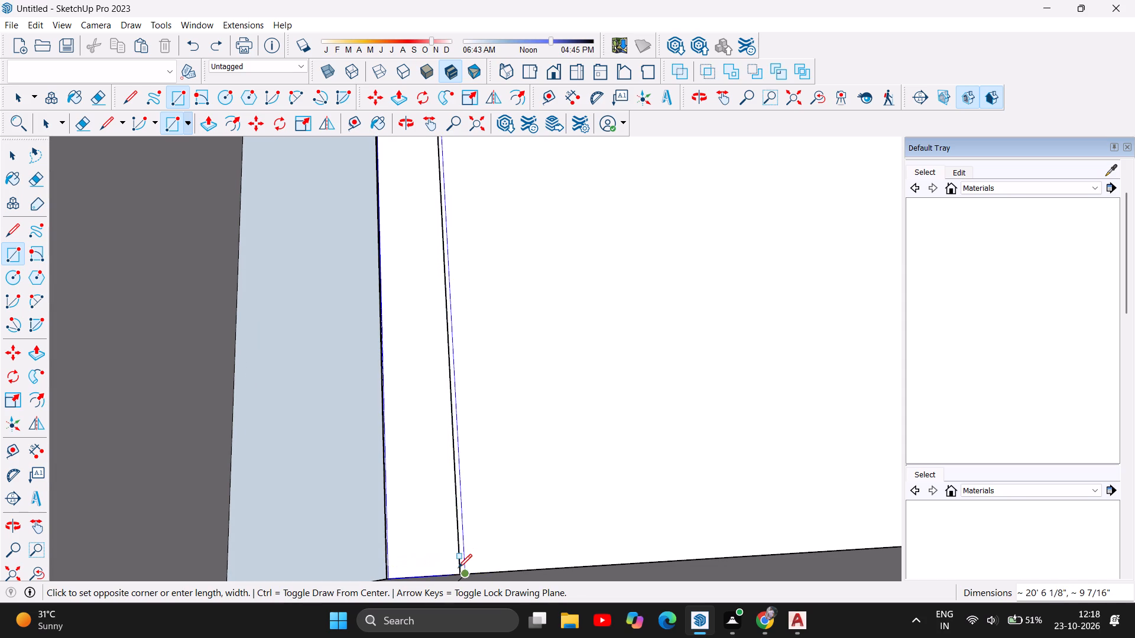
click(464, 579)
scroll(500, 533, down, 2)
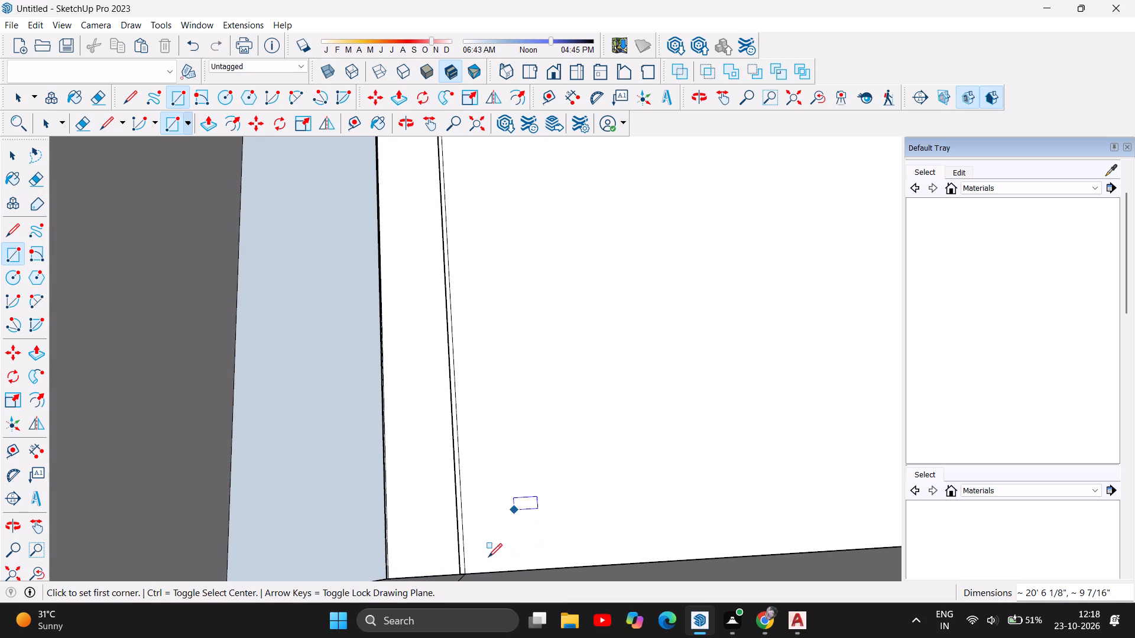
scroll(488, 557, down, 4)
scroll(471, 444, up, 12)
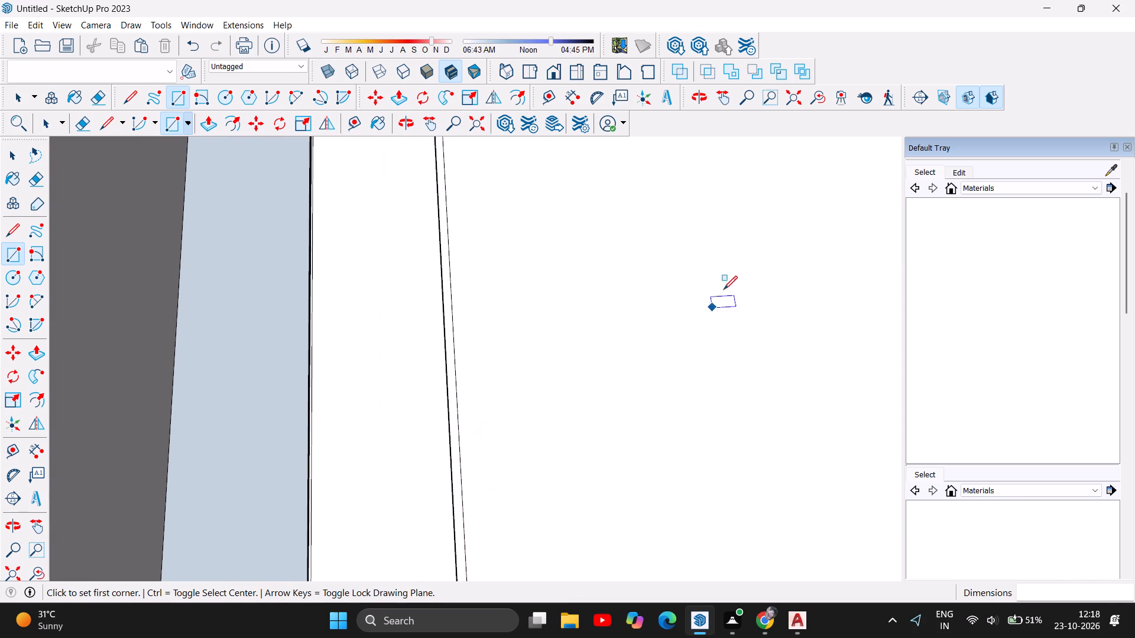
Push/Pull the rear wall strip between the partition beside the shorter flight and the raised side wall up 11'.
click(206, 121)
click(415, 287)
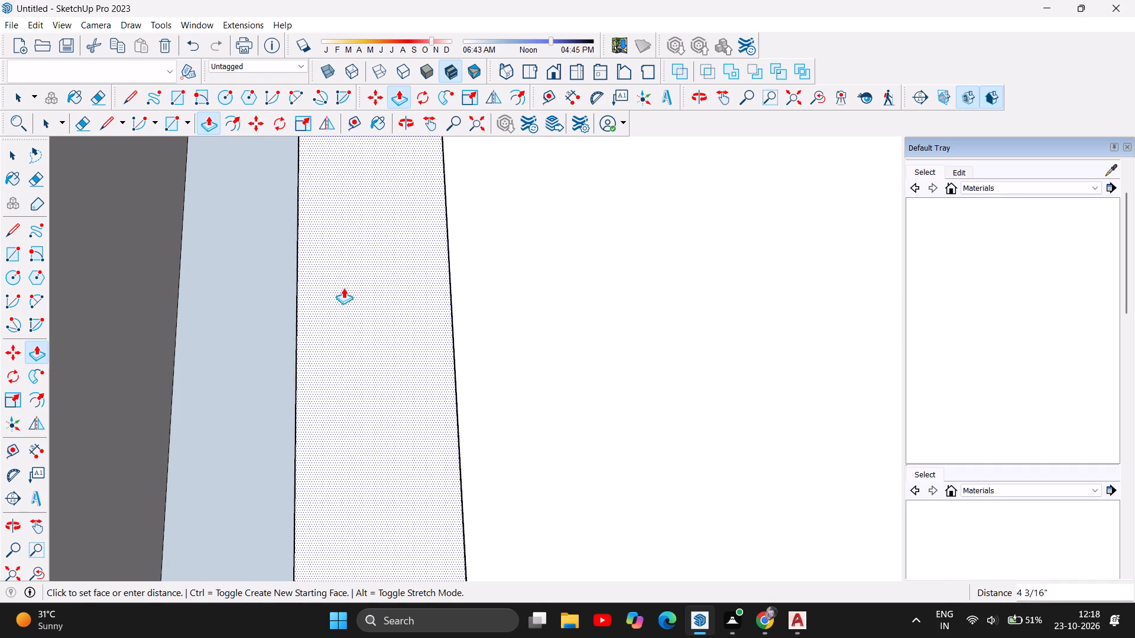
scroll(319, 275, down, 6)
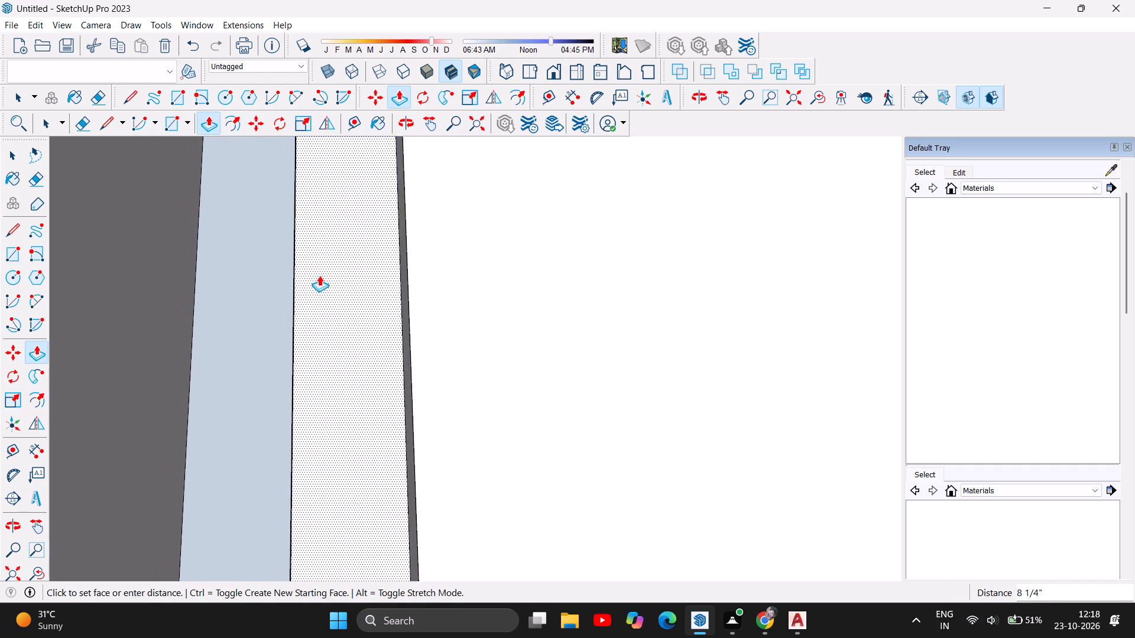
scroll(319, 275, down, 11)
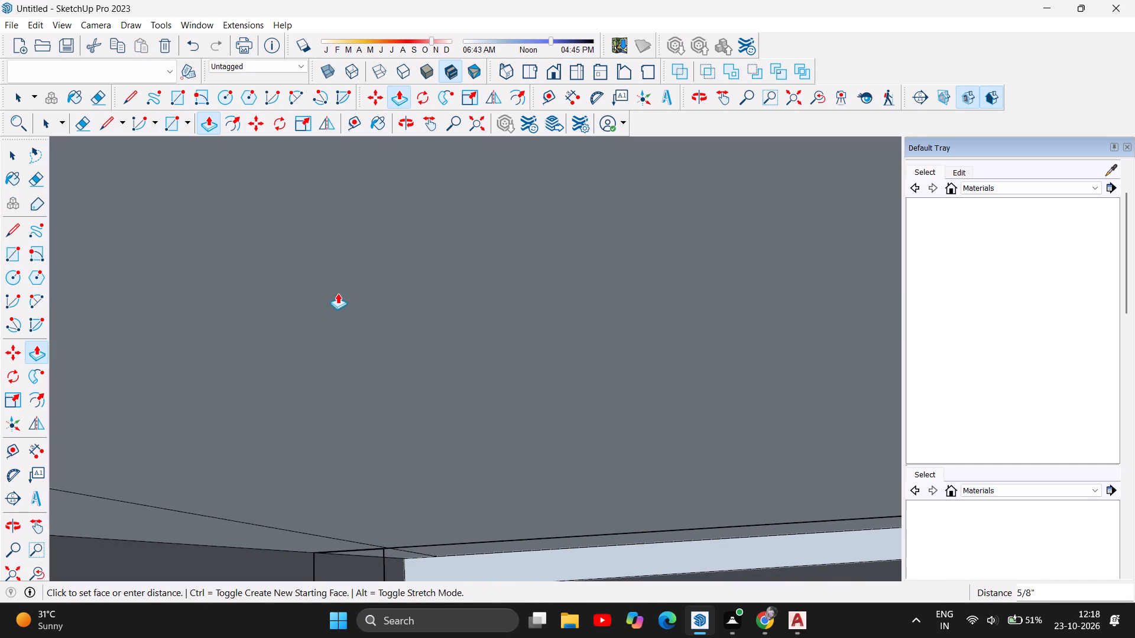
scroll(380, 373, down, 12)
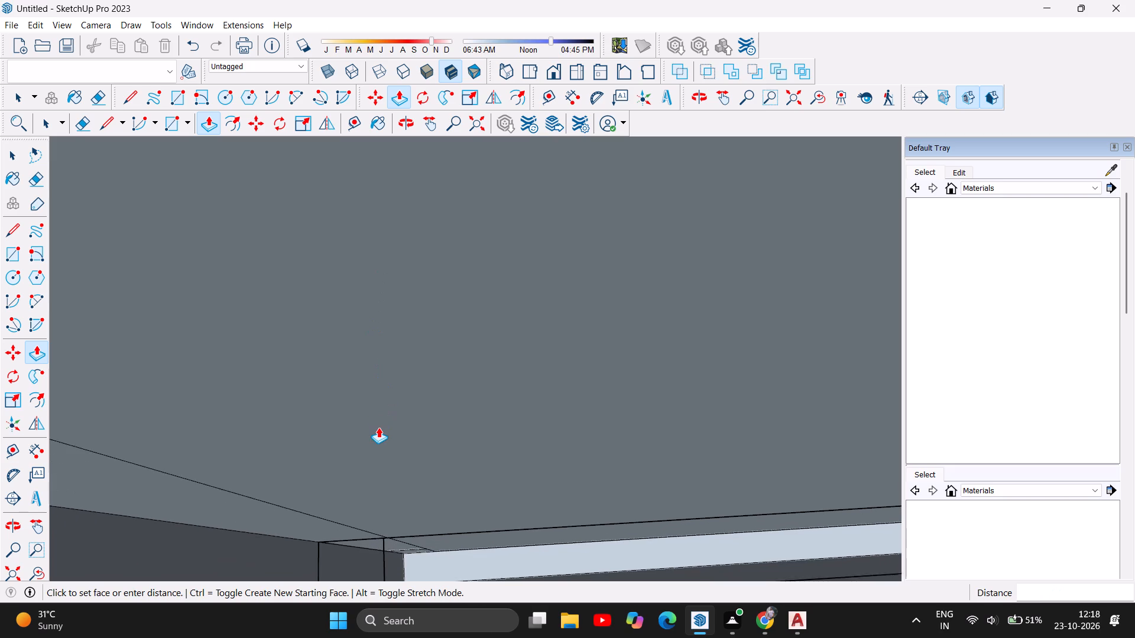
scroll(378, 427, down, 17)
scroll(380, 425, down, 17)
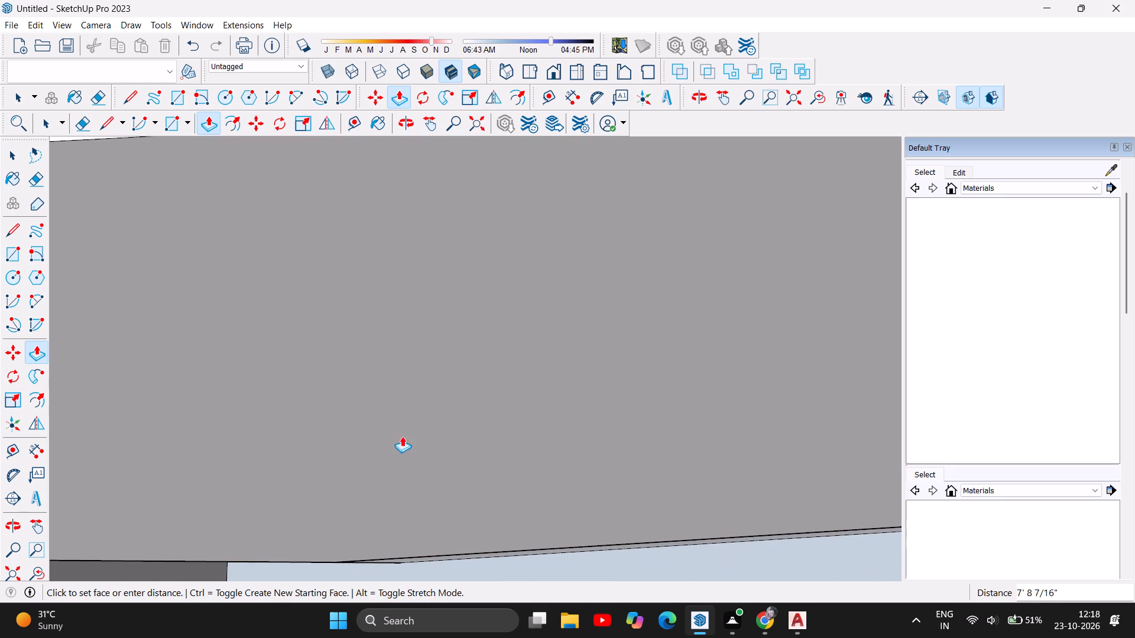
scroll(403, 442, down, 16)
scroll(416, 460, down, 17)
scroll(416, 460, down, 4)
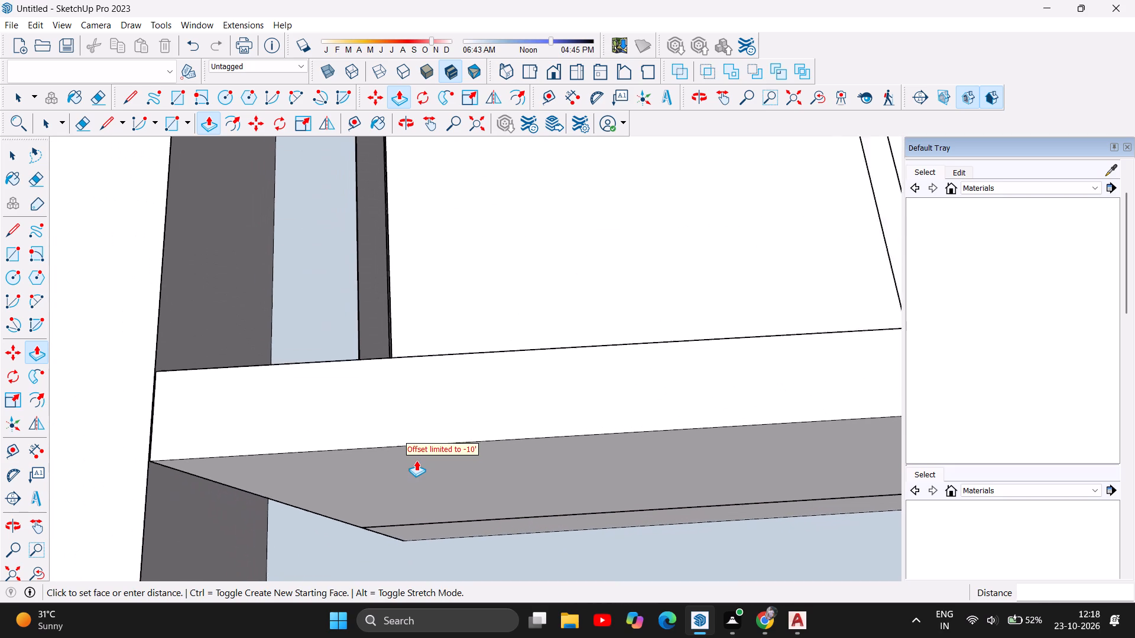
scroll(416, 460, down, 13)
scroll(416, 460, down, 18)
scroll(416, 460, down, 6)
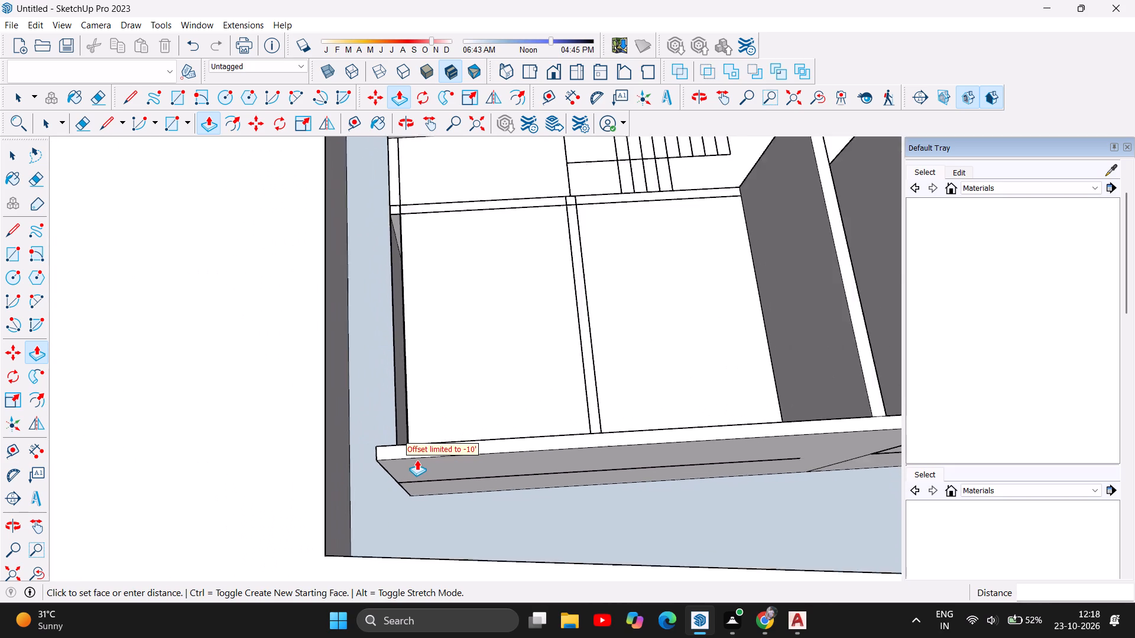
scroll(417, 460, down, 3)
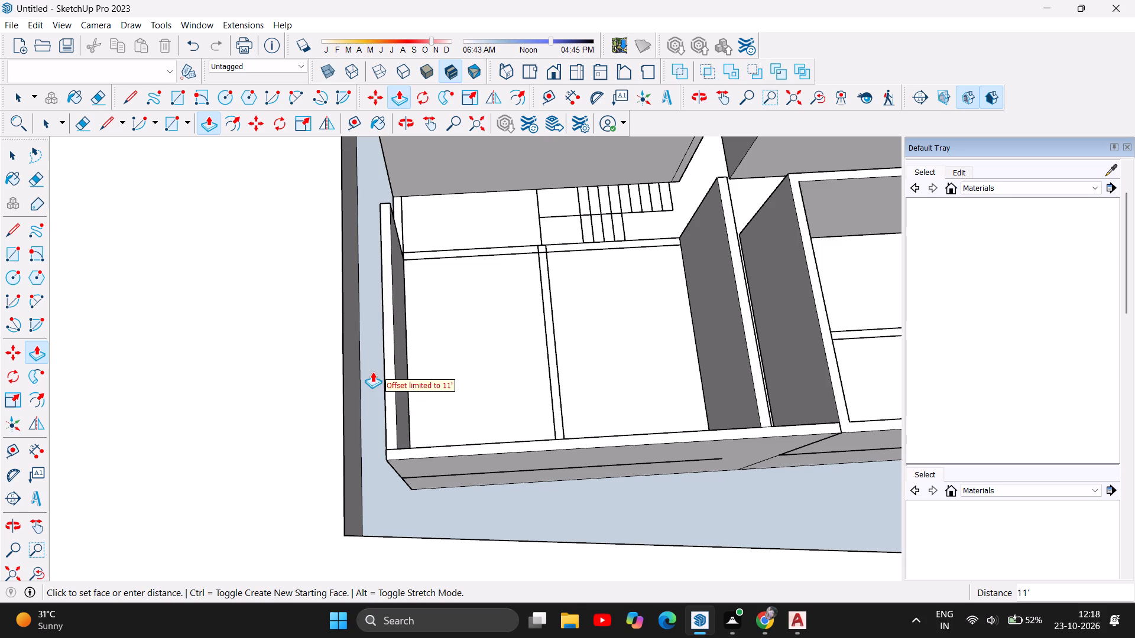
text(11')
key(Return)
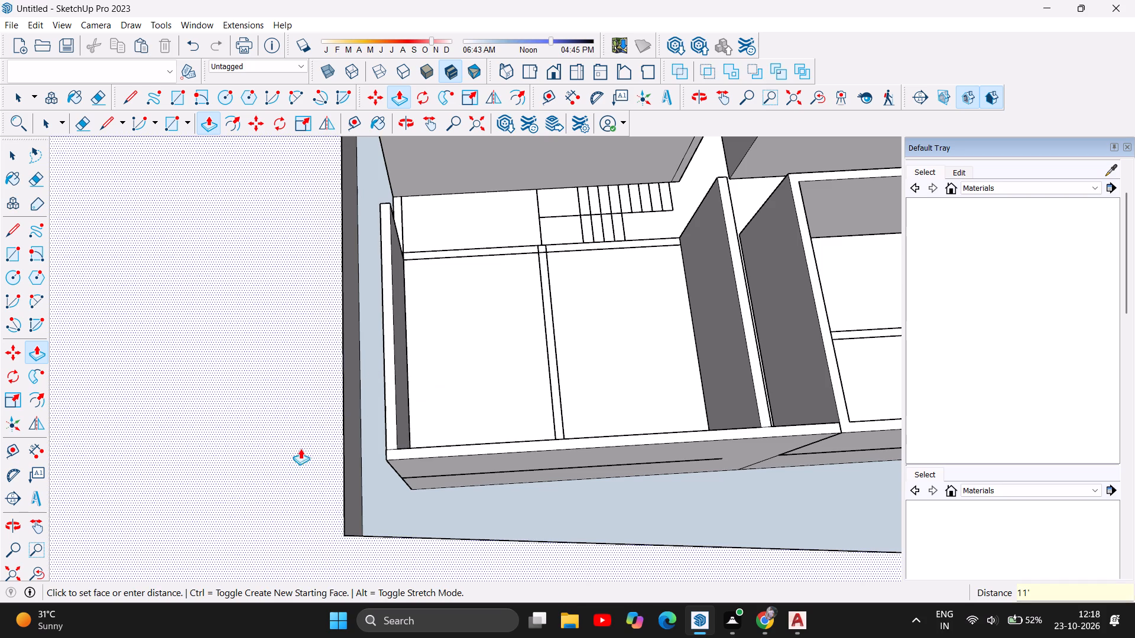
Draw a rectangle about 27' 2 13/16" by 8 5/8" over the wall strip beside the staircase's shorter flight, from the rear edge to the corridor wall.
scroll(187, 422, down, 6)
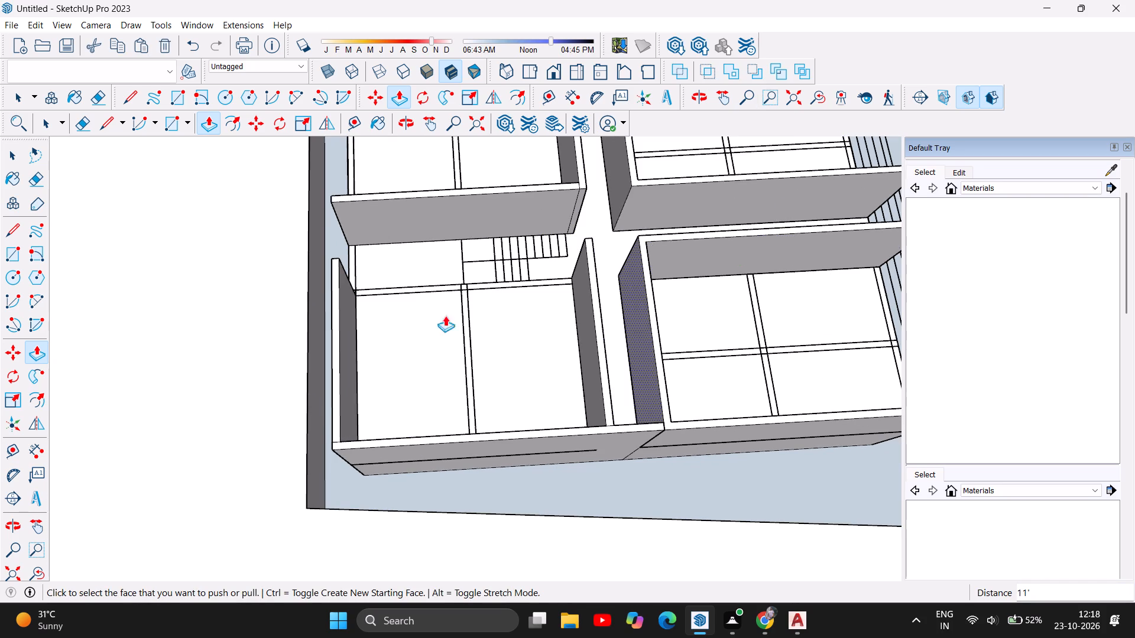
scroll(403, 308, down, 7)
scroll(446, 415, down, 7)
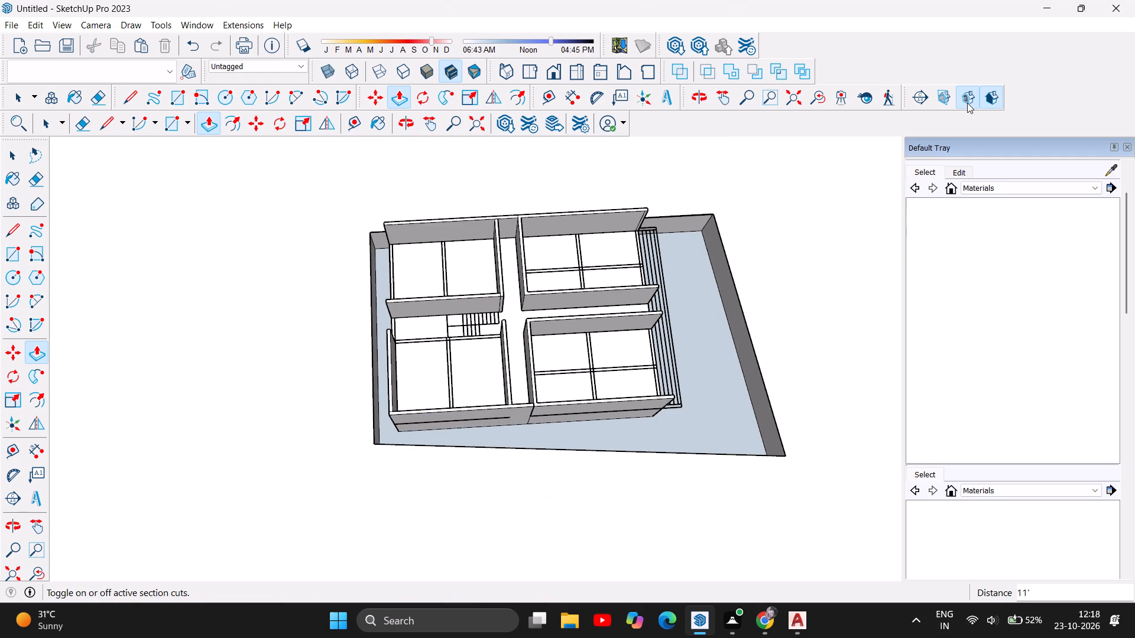
click(407, 121)
drag(578, 245, 232, 158)
drag(656, 312, 553, 305)
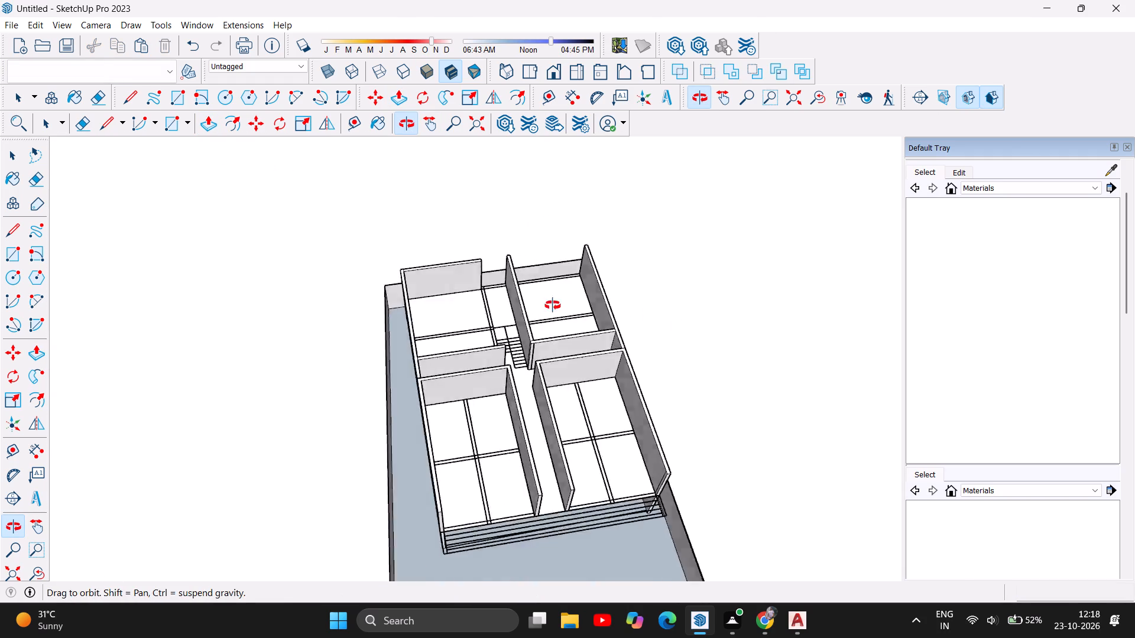
drag(553, 305, 445, 297)
scroll(503, 288, up, 7)
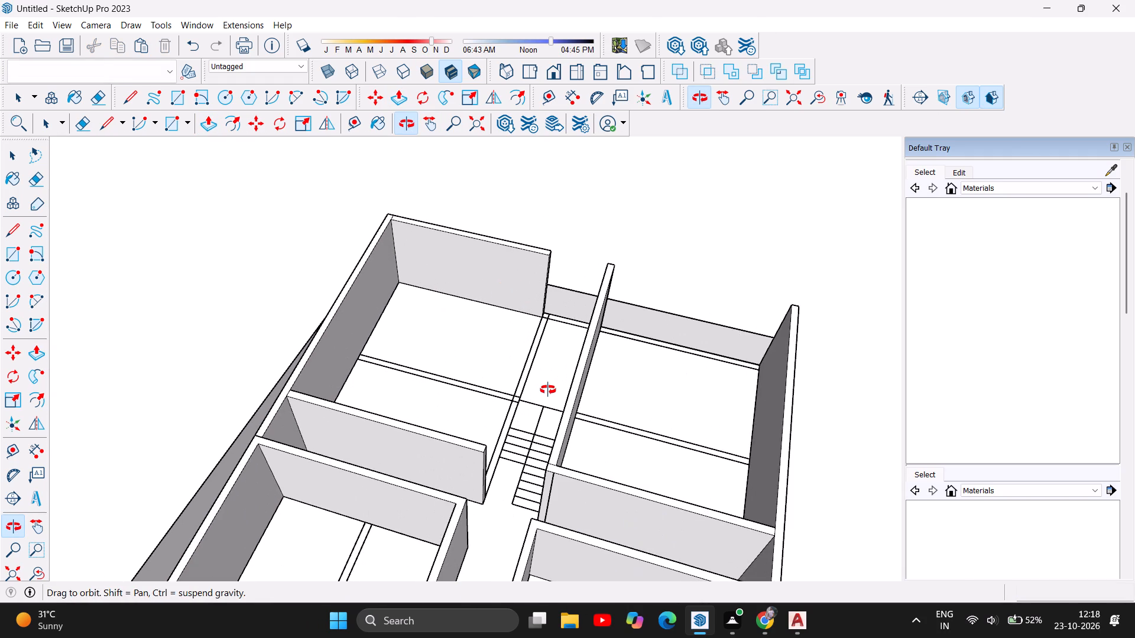
scroll(548, 390, up, 6)
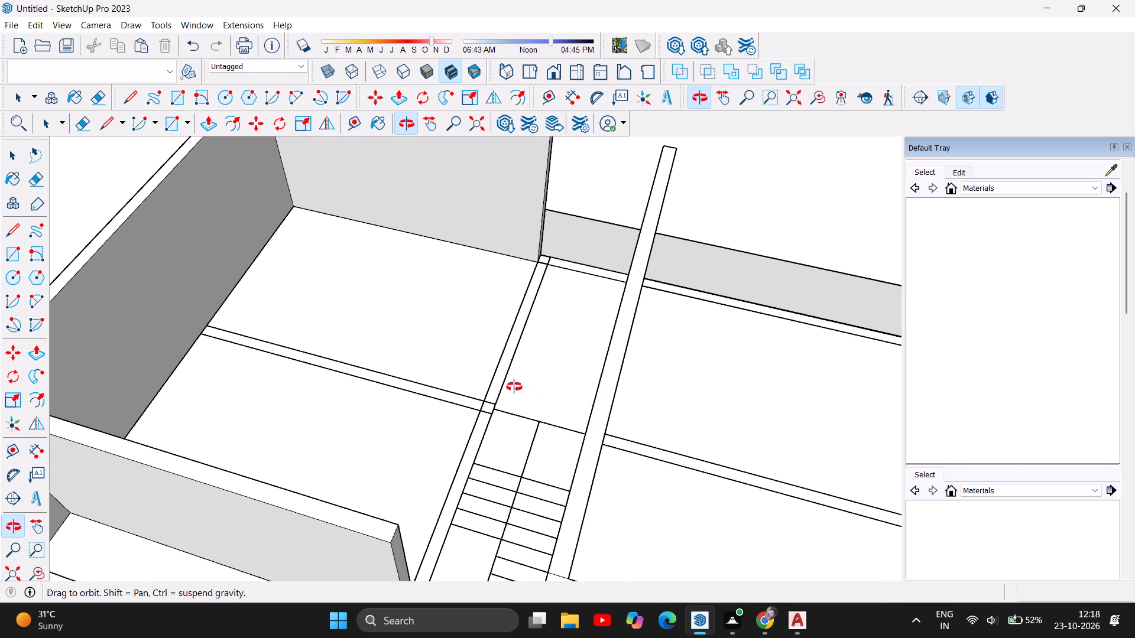
scroll(492, 370, down, 5)
scroll(484, 427, up, 5)
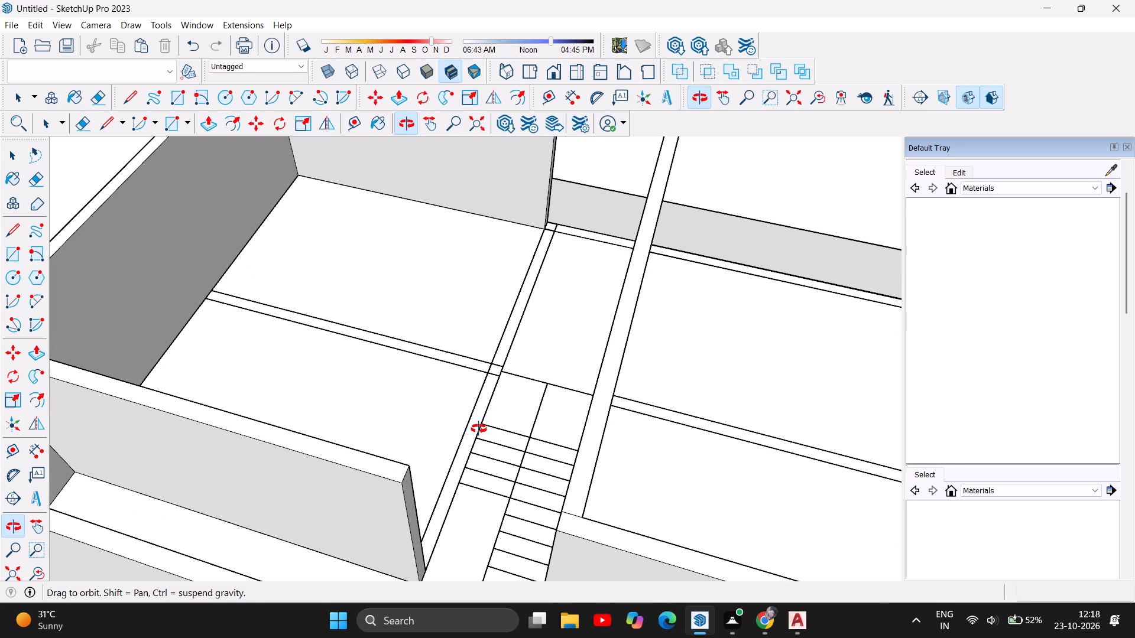
click(181, 96)
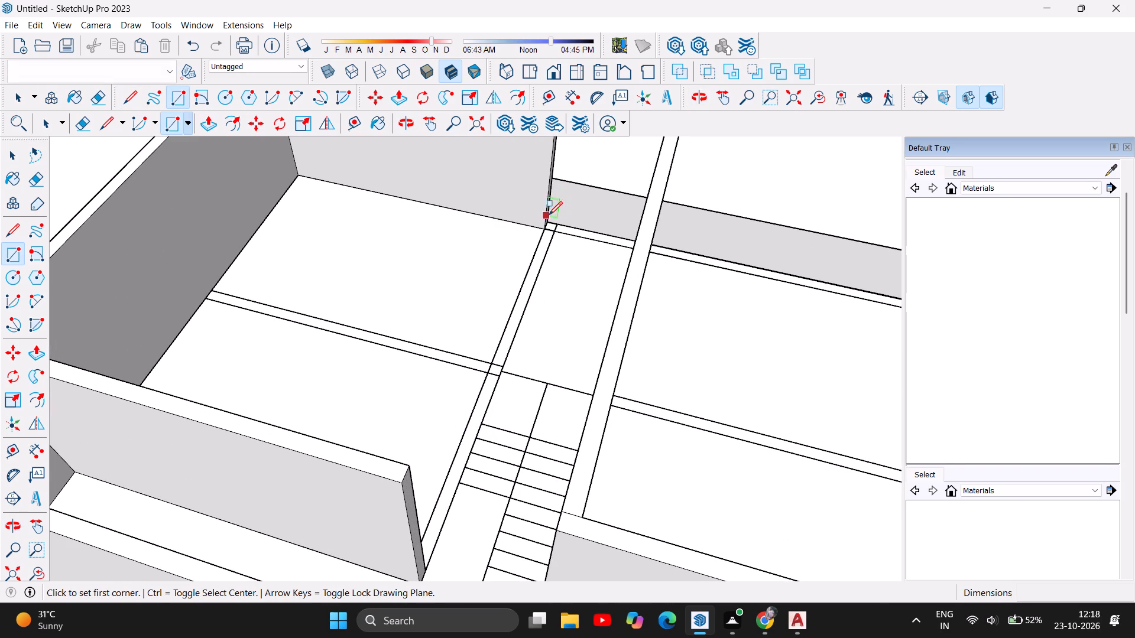
scroll(550, 221, up, 13)
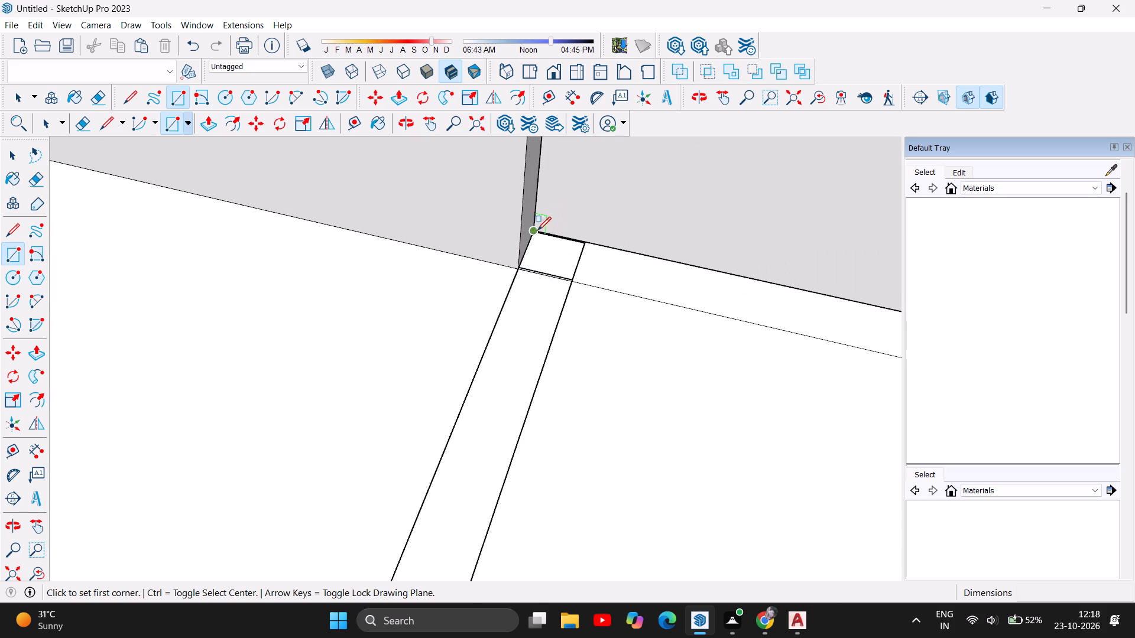
click(536, 231)
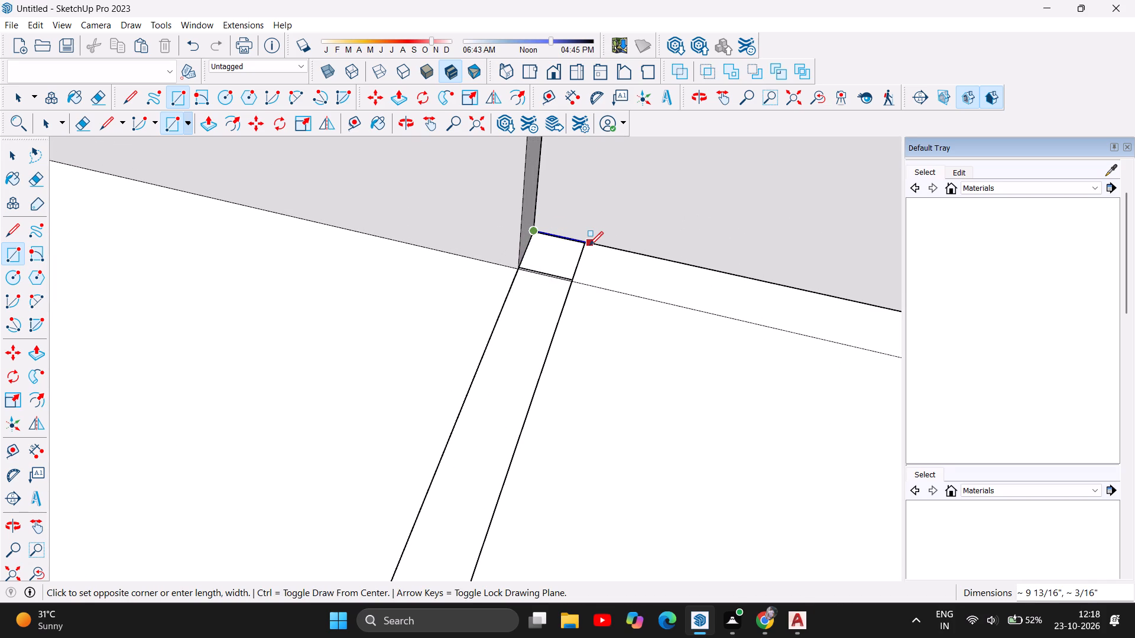
click(586, 244)
scroll(562, 287, down, 5)
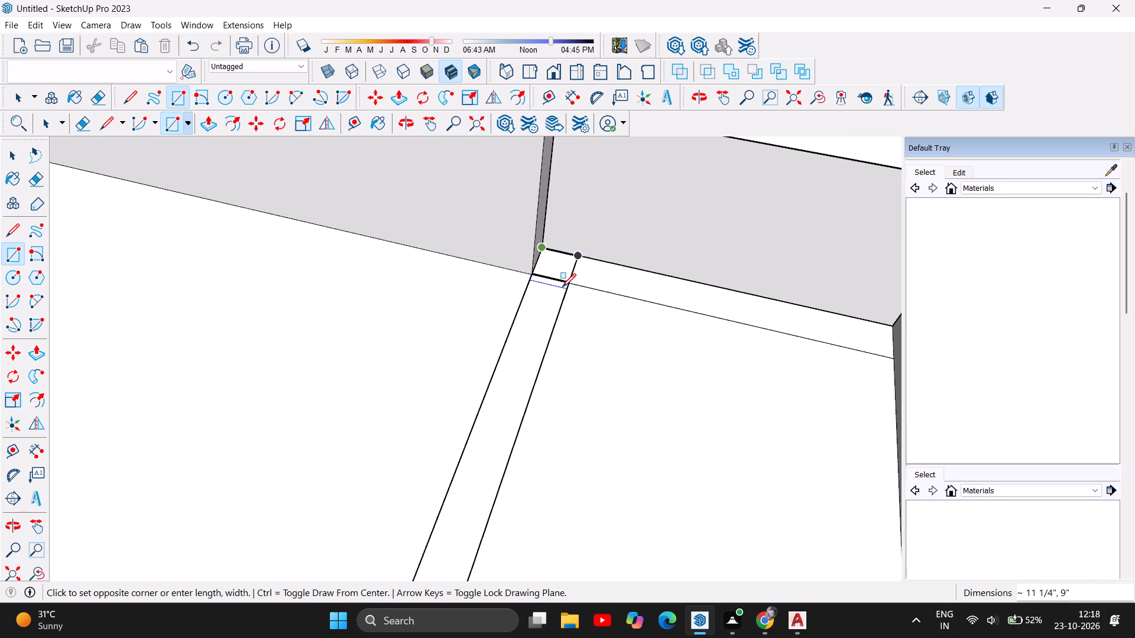
scroll(562, 287, down, 16)
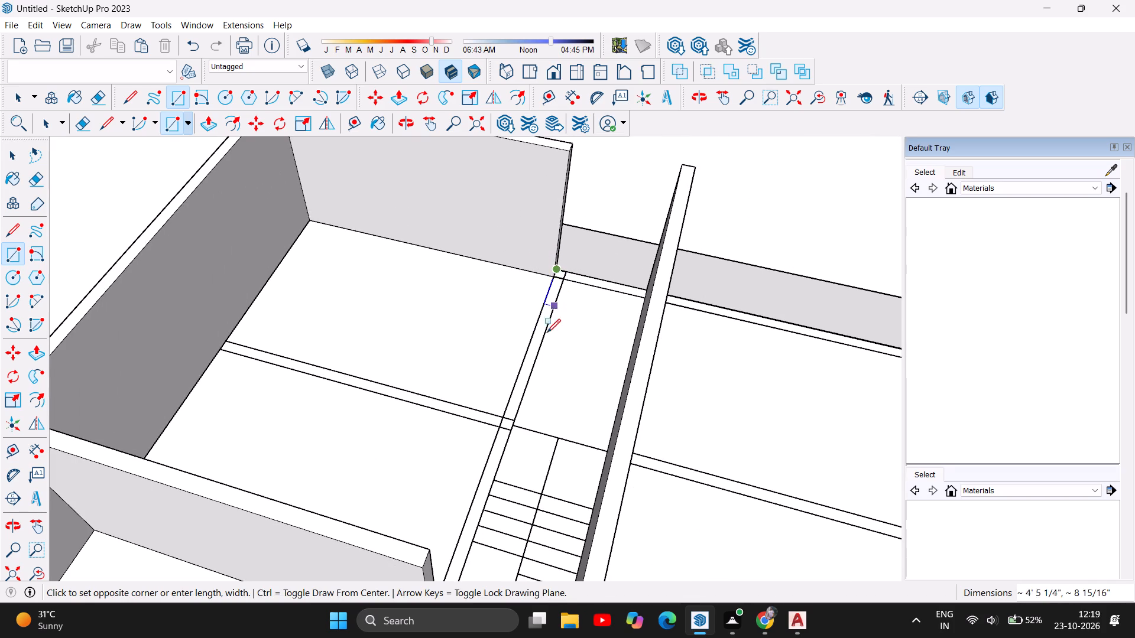
scroll(537, 349, down, 6)
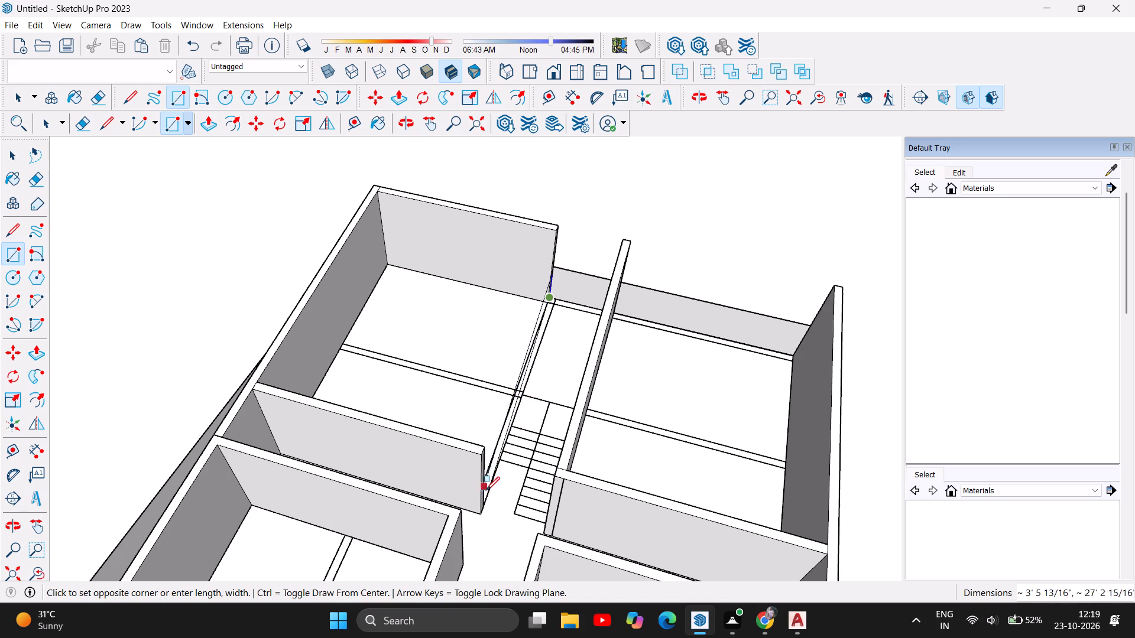
scroll(487, 494, up, 18)
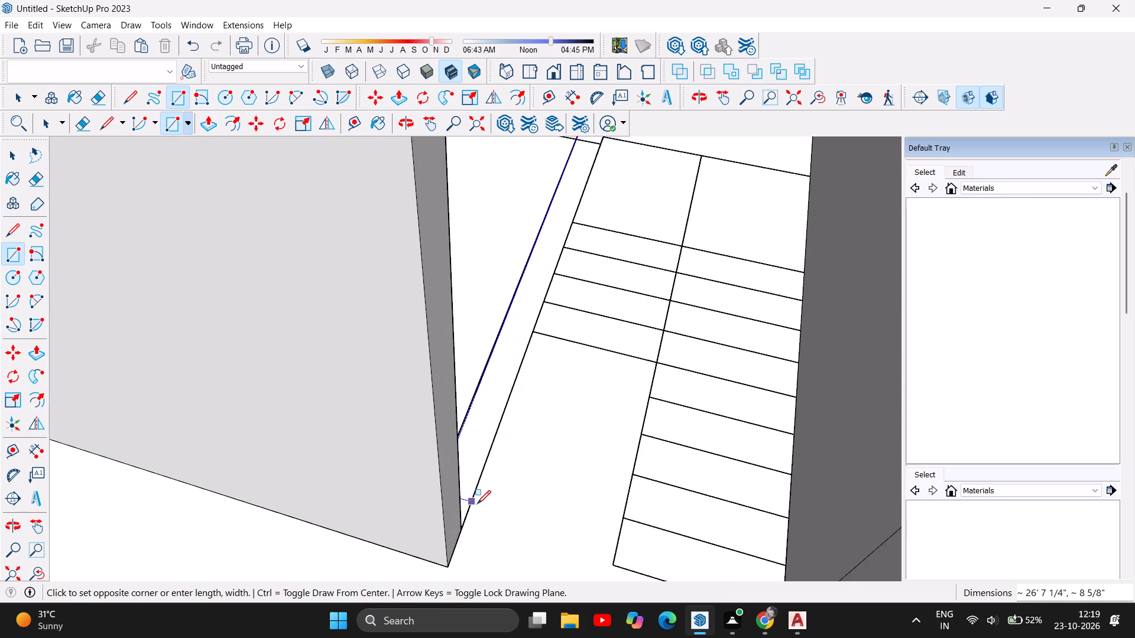
scroll(477, 504, up, 2)
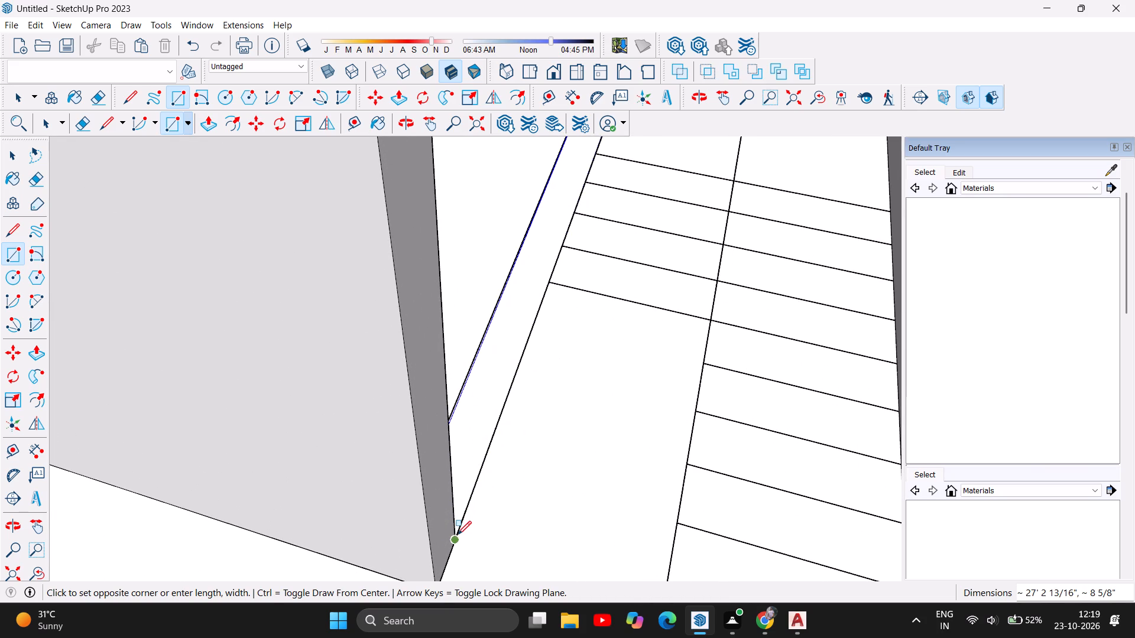
click(456, 535)
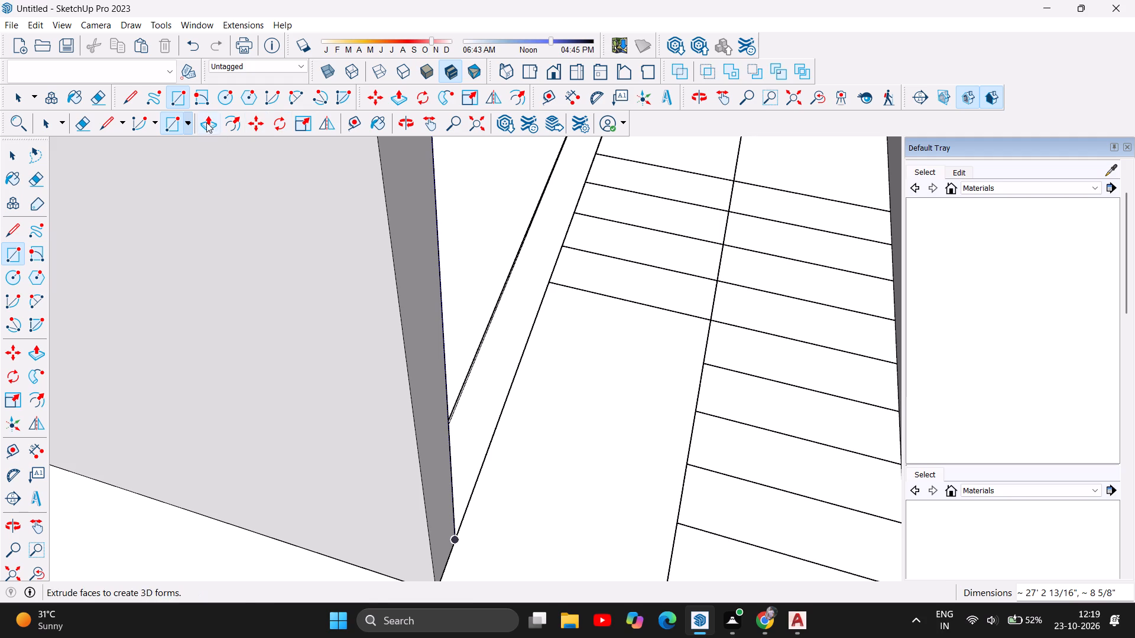
Push/Pull the corridor-side section of the wall strip beside the staircase's shorter flight up 11'.
click(206, 122)
click(540, 261)
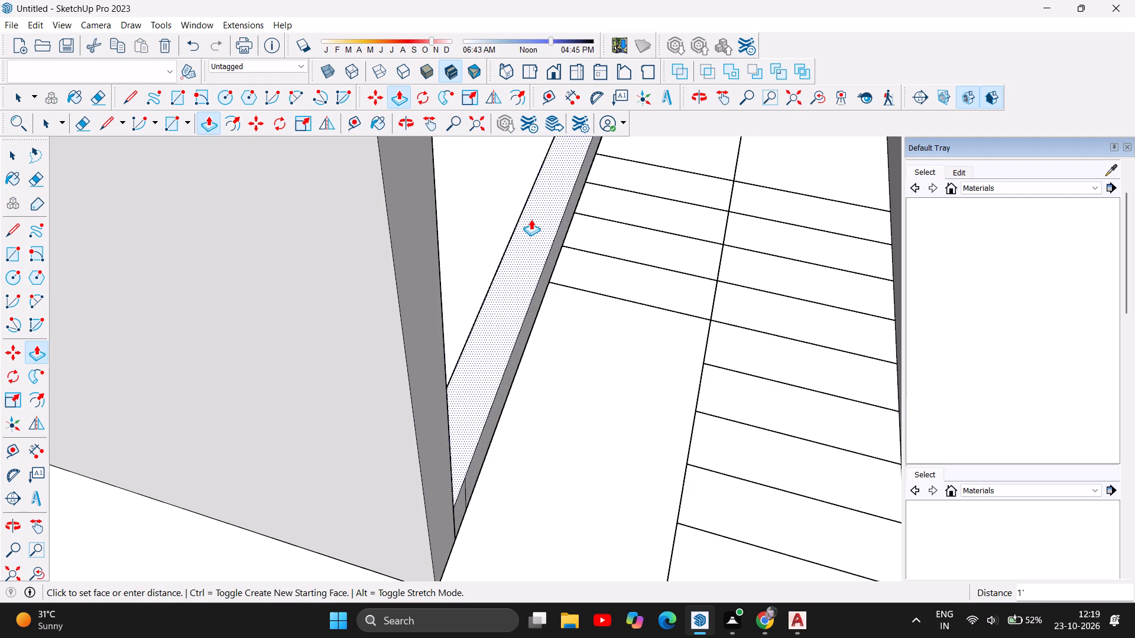
text(11')
key(Return)
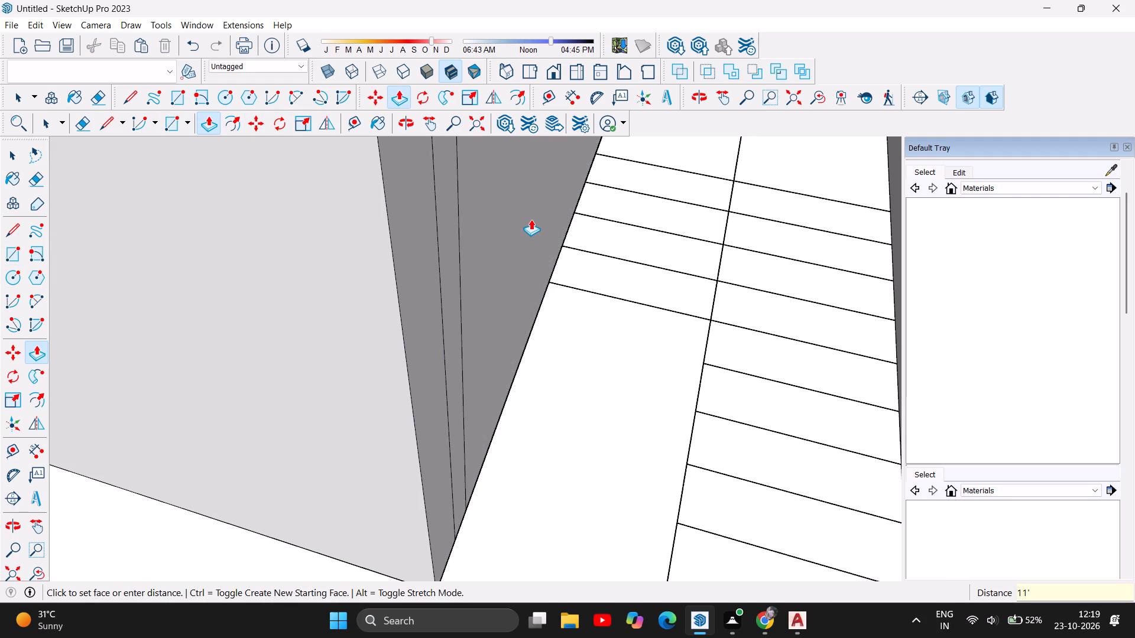
Push/Pull the remaining rear section of the same wall strip, beside the staircase landing, up 11'.
scroll(359, 356, down, 20)
scroll(359, 356, down, 7)
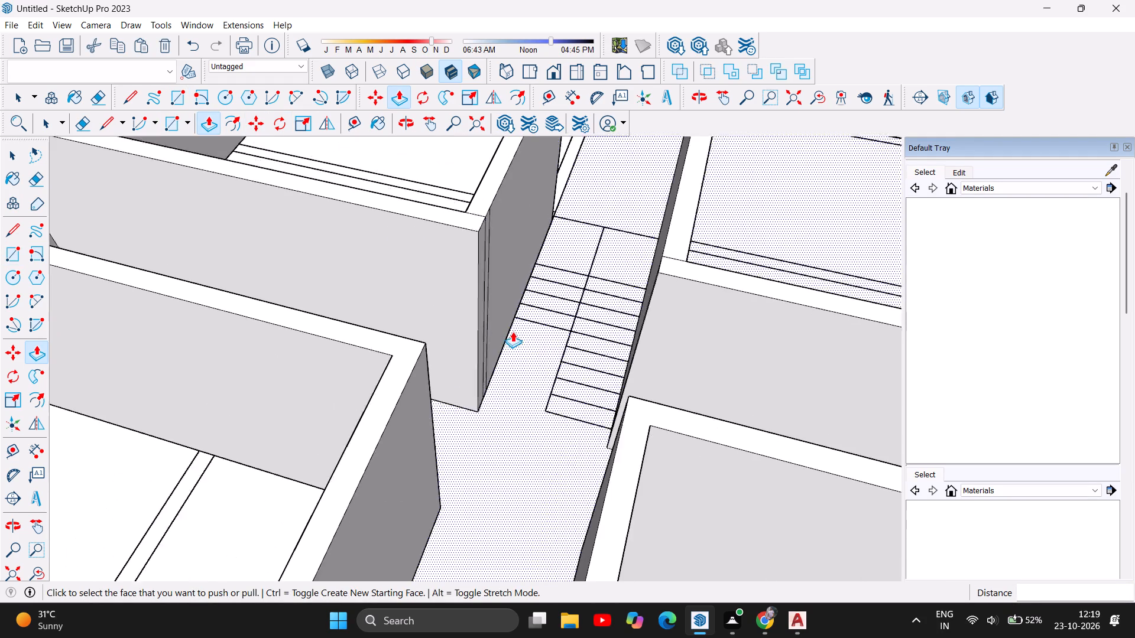
scroll(513, 331, down, 1)
scroll(624, 338, down, 7)
scroll(640, 69, up, 1)
scroll(621, 184, up, 2)
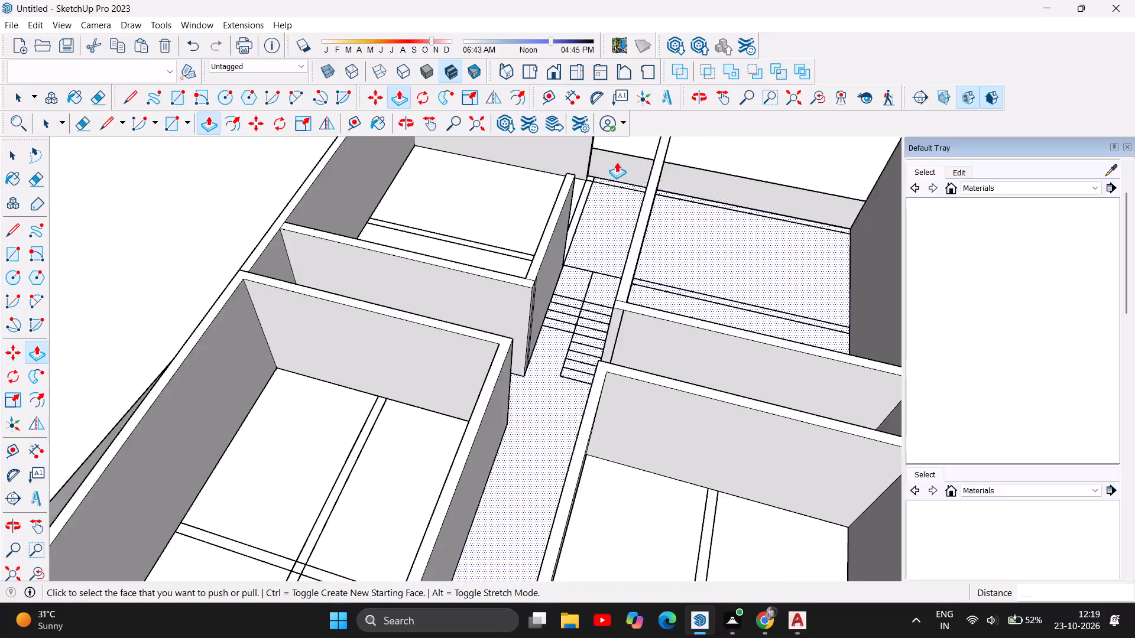
scroll(617, 162, up, 8)
click(511, 297)
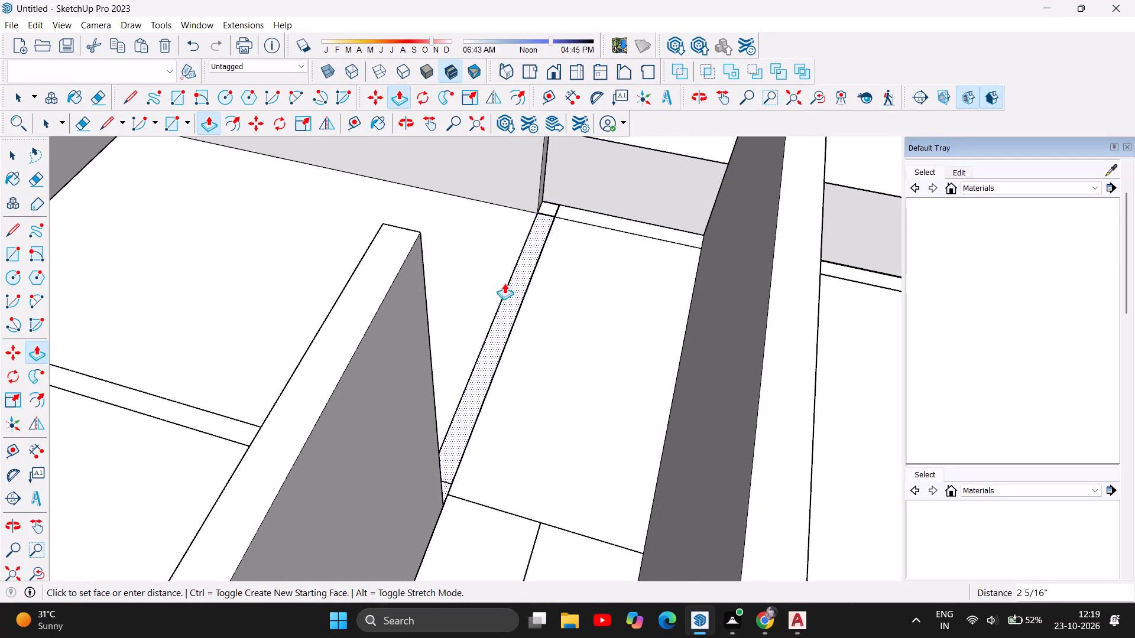
text(11')
key(Return)
Push/Pull the small corner square at the rear end of the wall strip beside the staircase's shorter flight up 11'.
scroll(465, 294, down, 4)
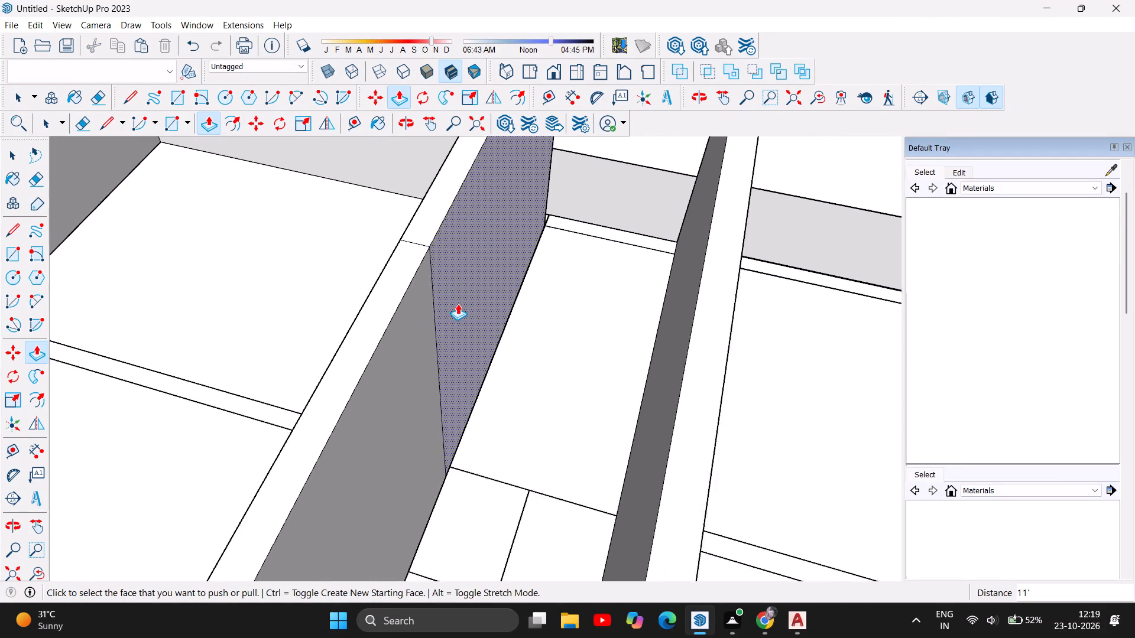
scroll(458, 304, down, 8)
scroll(481, 369, down, 6)
scroll(492, 421, down, 7)
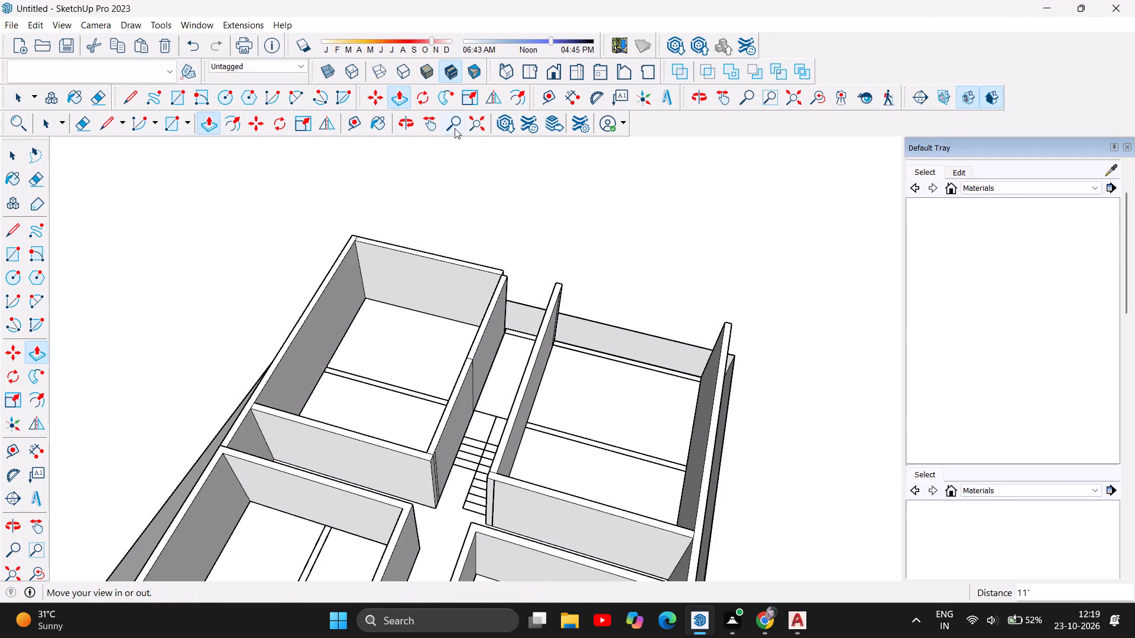
click(409, 118)
drag(661, 270, 185, 271)
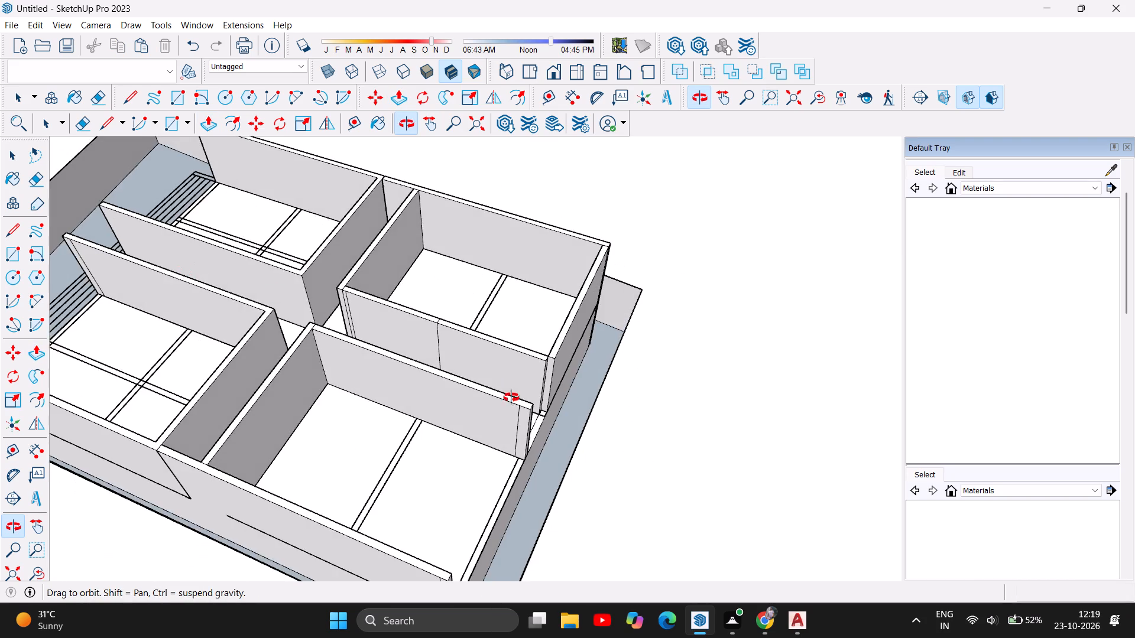
scroll(574, 392, up, 7)
scroll(571, 389, down, 1)
scroll(513, 409, up, 5)
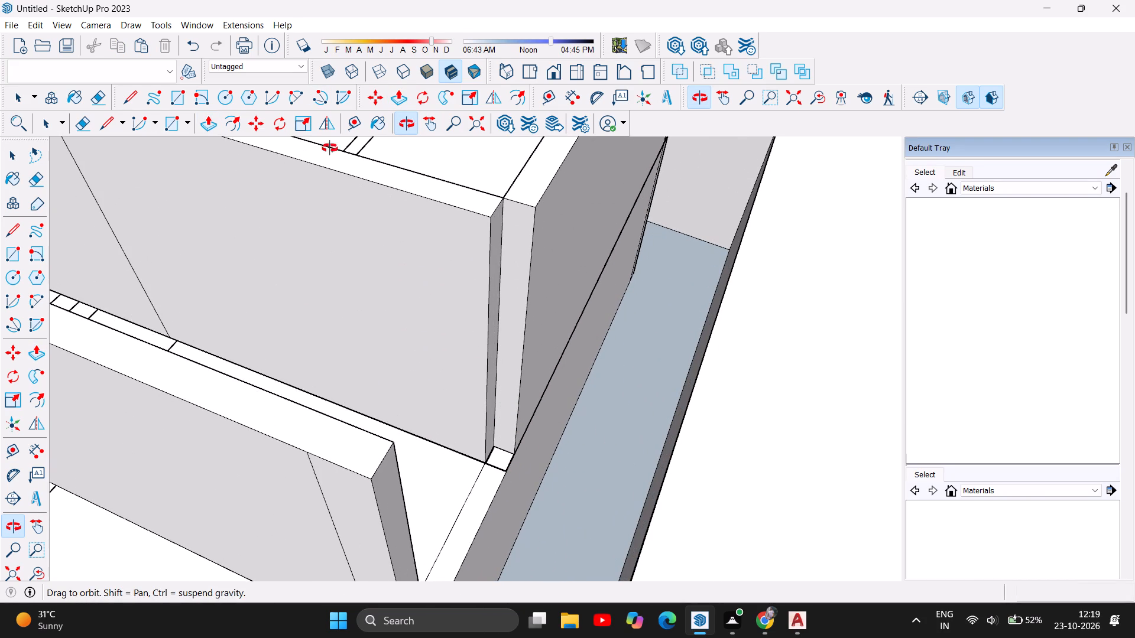
click(213, 125)
scroll(526, 450, up, 1)
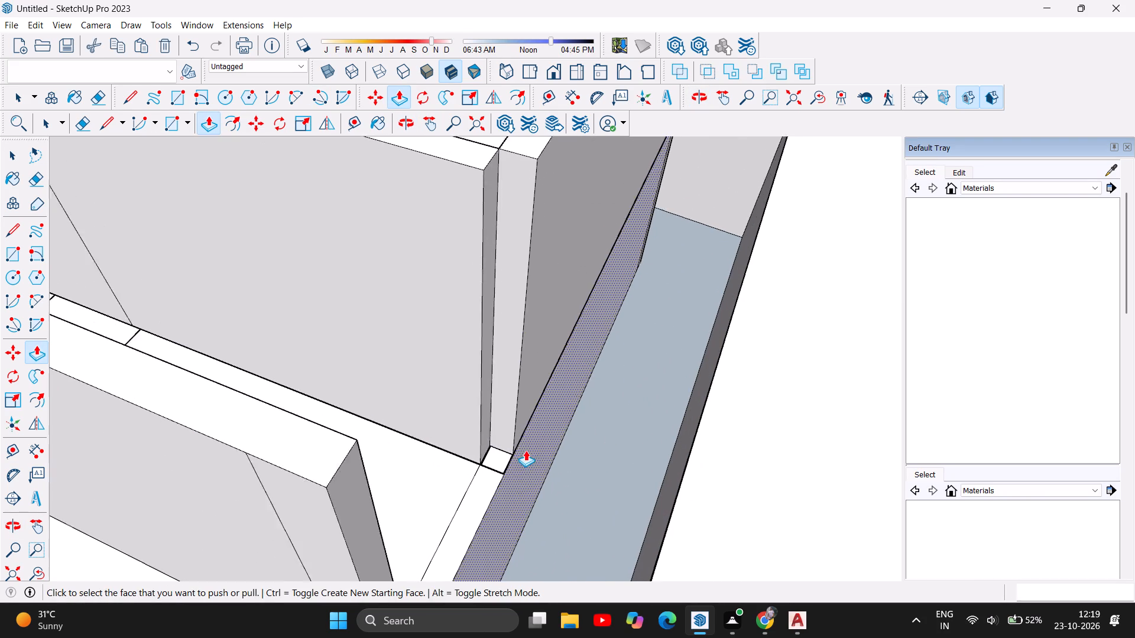
scroll(526, 450, up, 2)
click(492, 455)
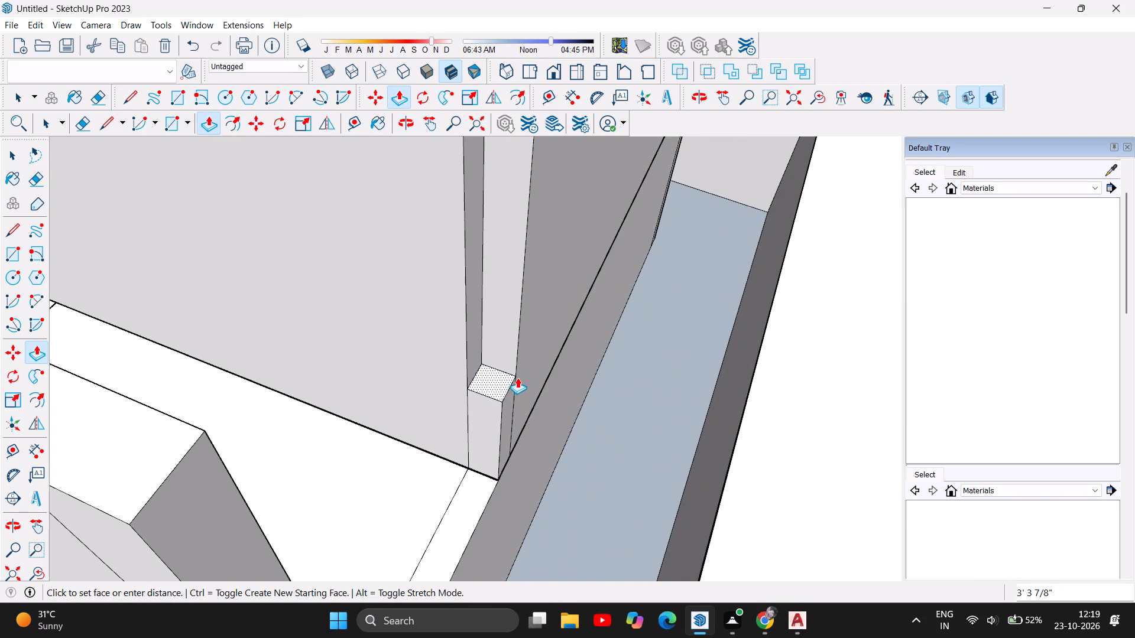
text(11')
key(Return)
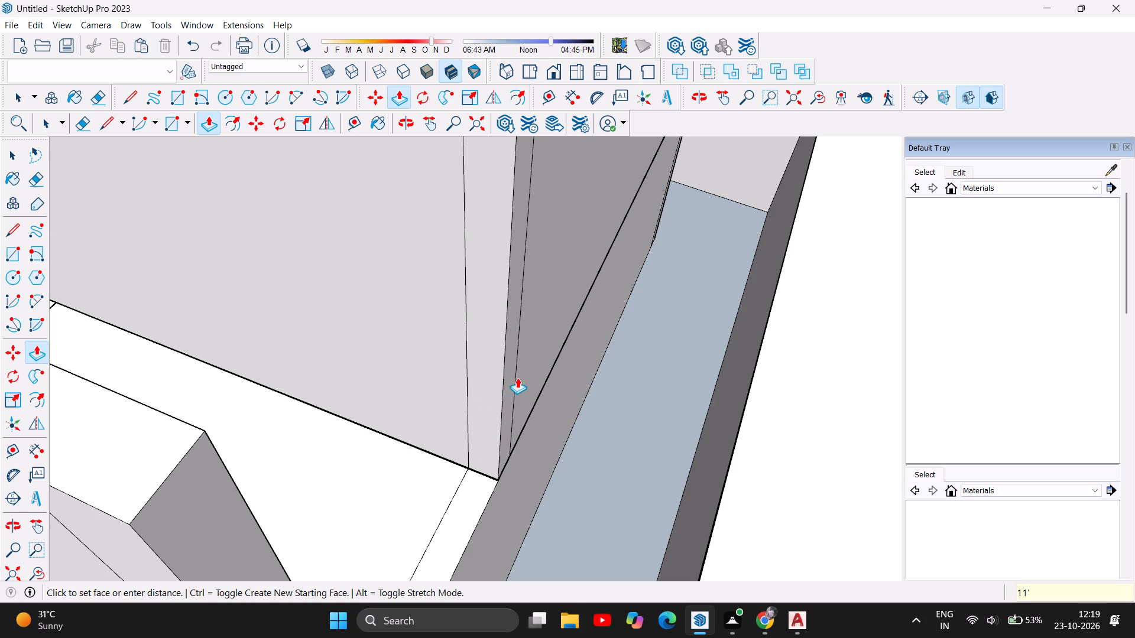
Draw a rectangle about 19' 7 5/16" by 9 3/8" over the rear wall strip of the room across the staircase, between its two raised walls.
scroll(515, 386, down, 6)
scroll(384, 483, down, 20)
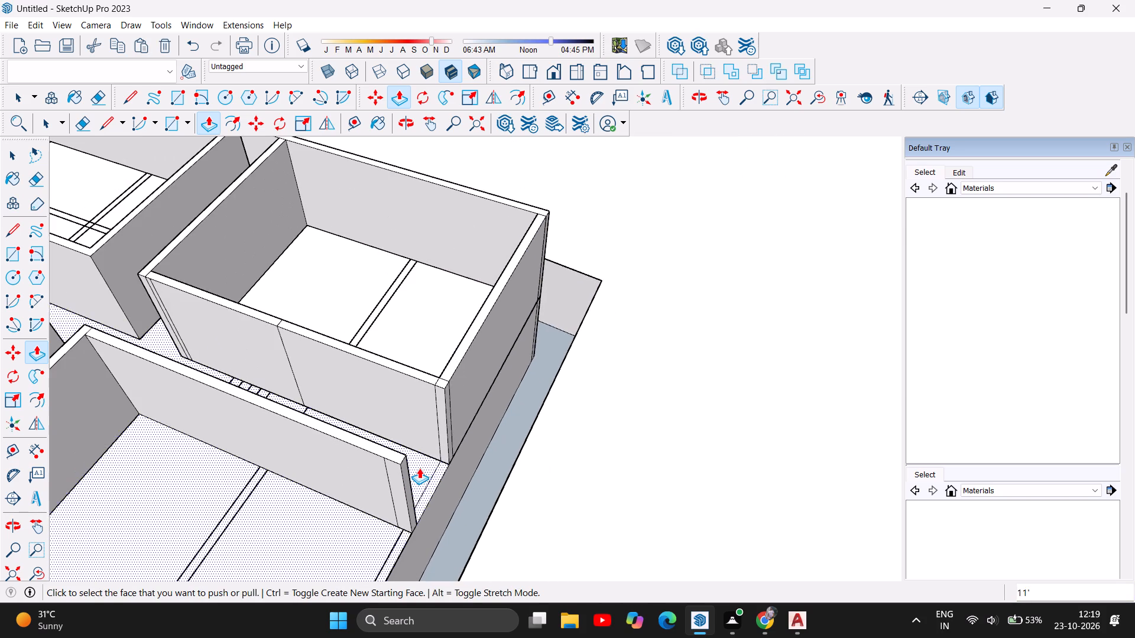
scroll(821, 226, down, 7)
scroll(481, 324, down, 15)
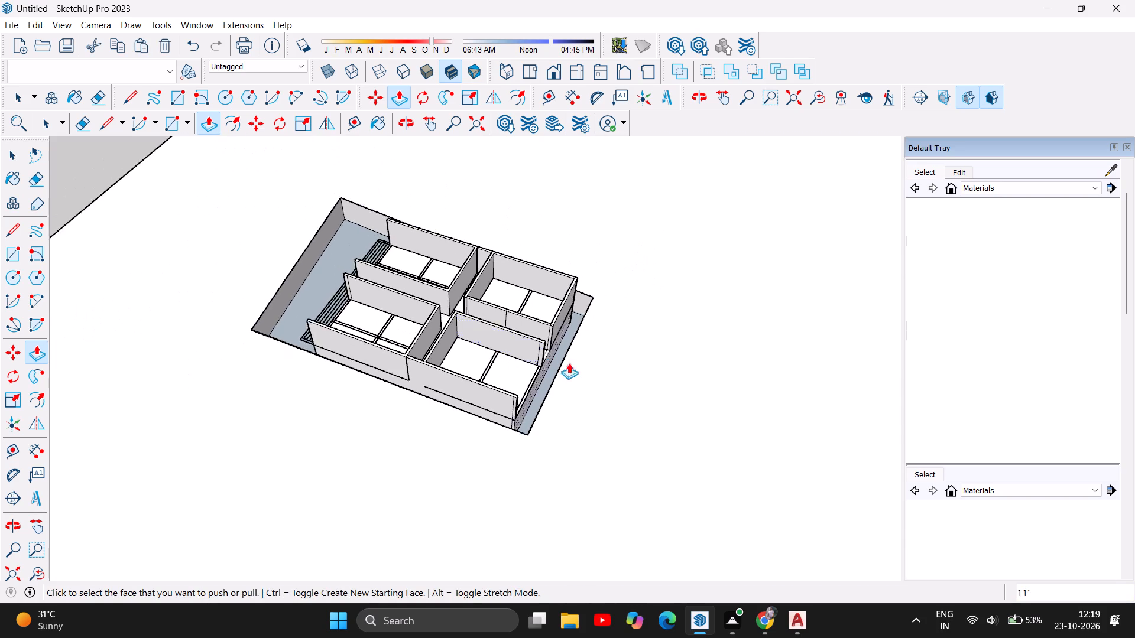
scroll(546, 375, up, 20)
scroll(546, 375, up, 2)
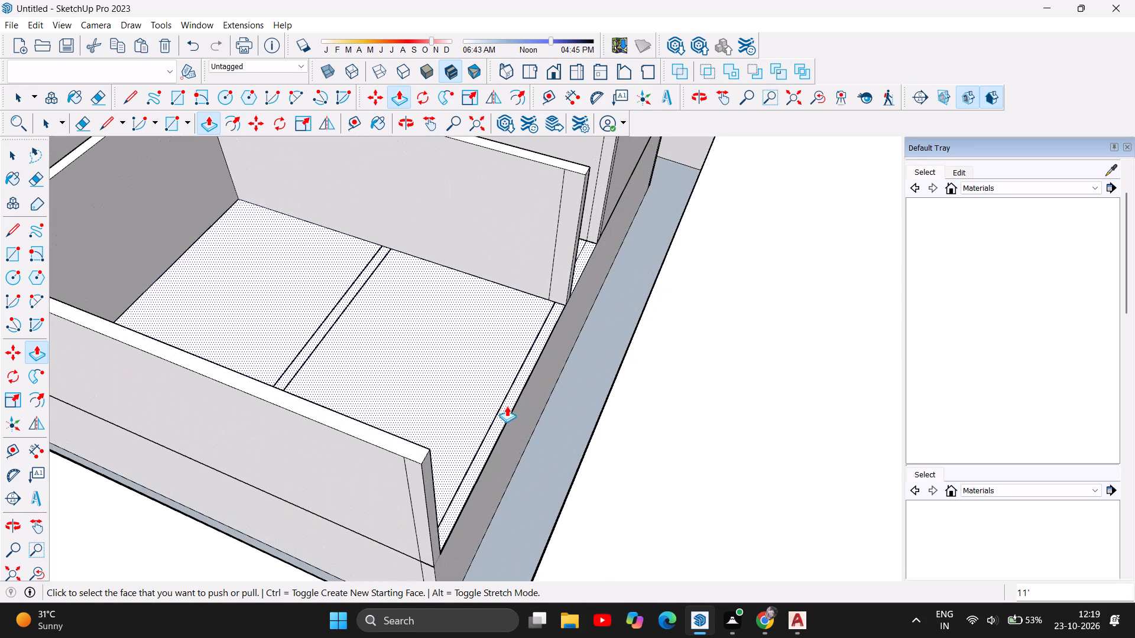
click(177, 92)
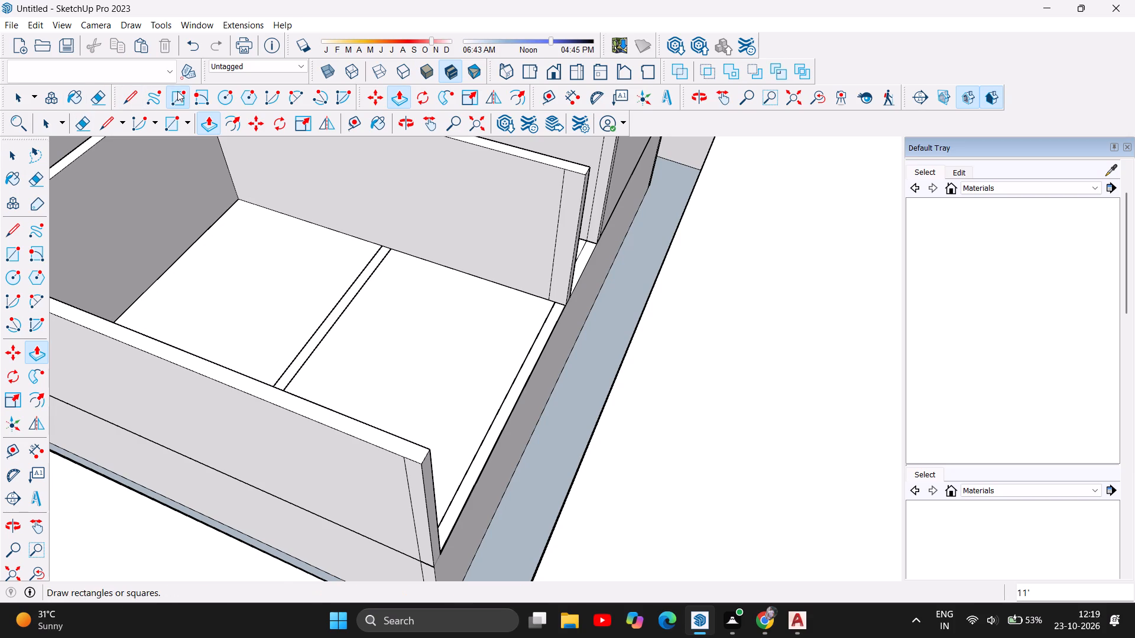
scroll(573, 278, up, 10)
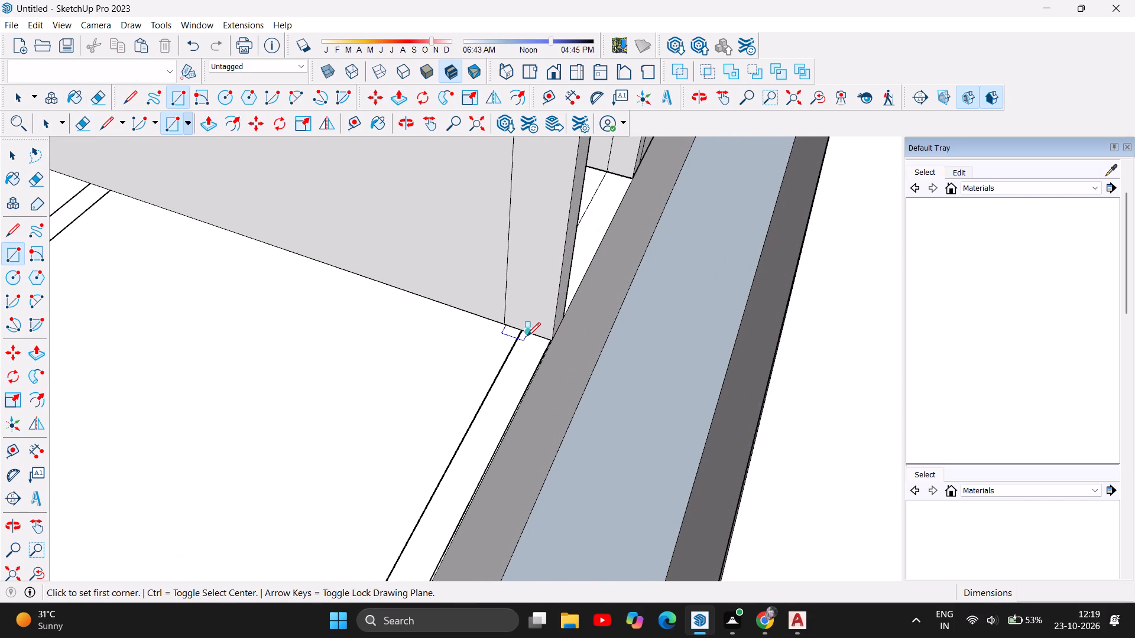
click(524, 333)
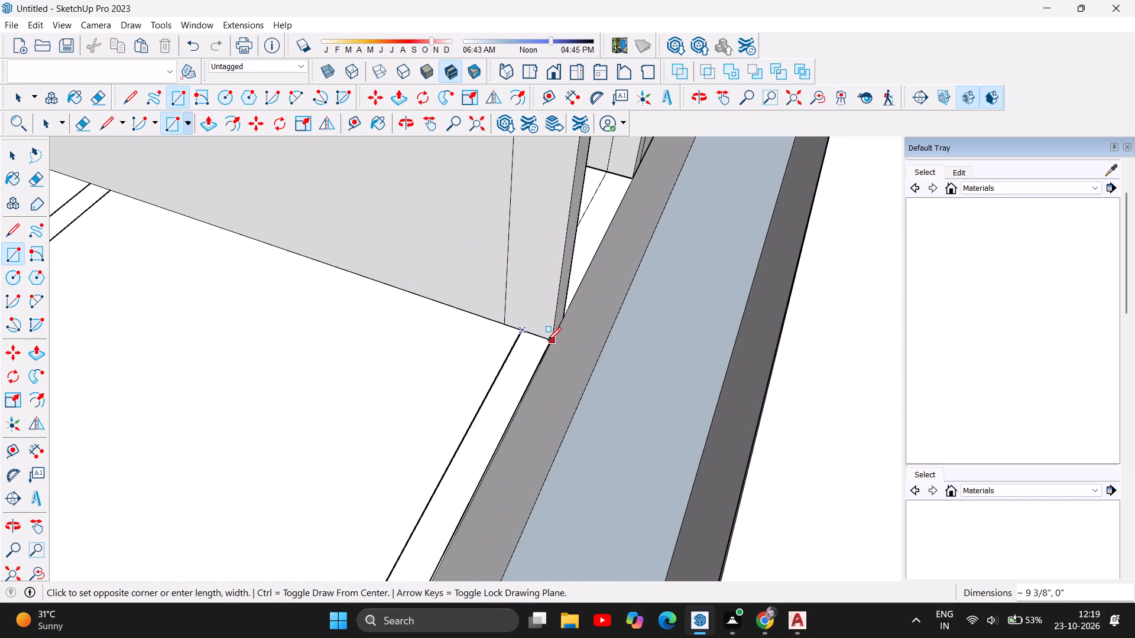
click(552, 342)
scroll(533, 354, down, 6)
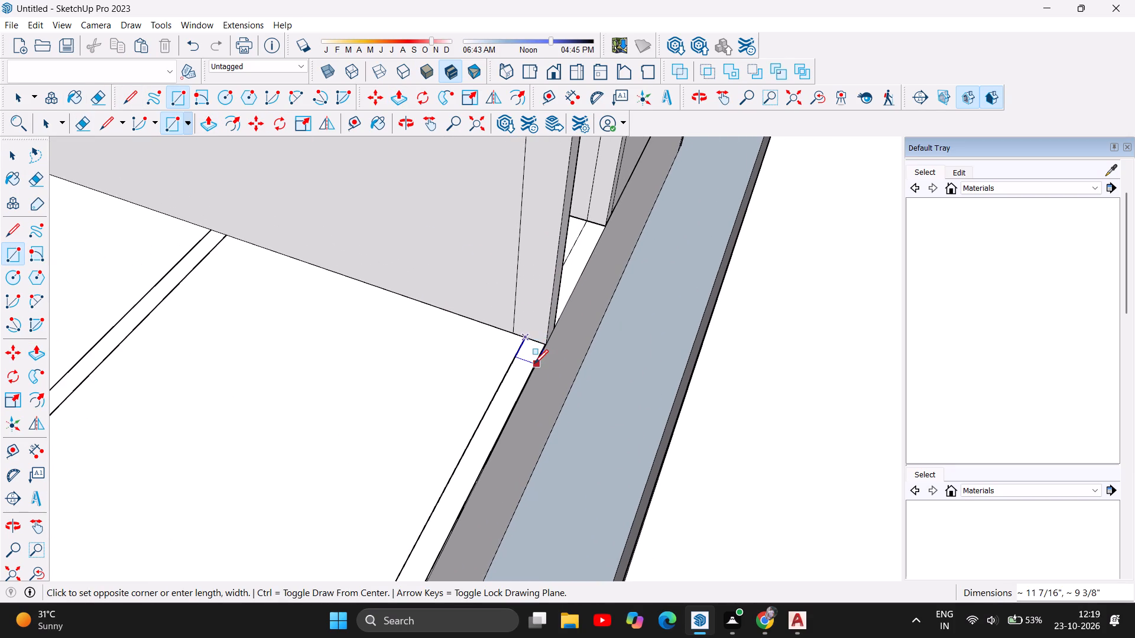
scroll(536, 352, down, 18)
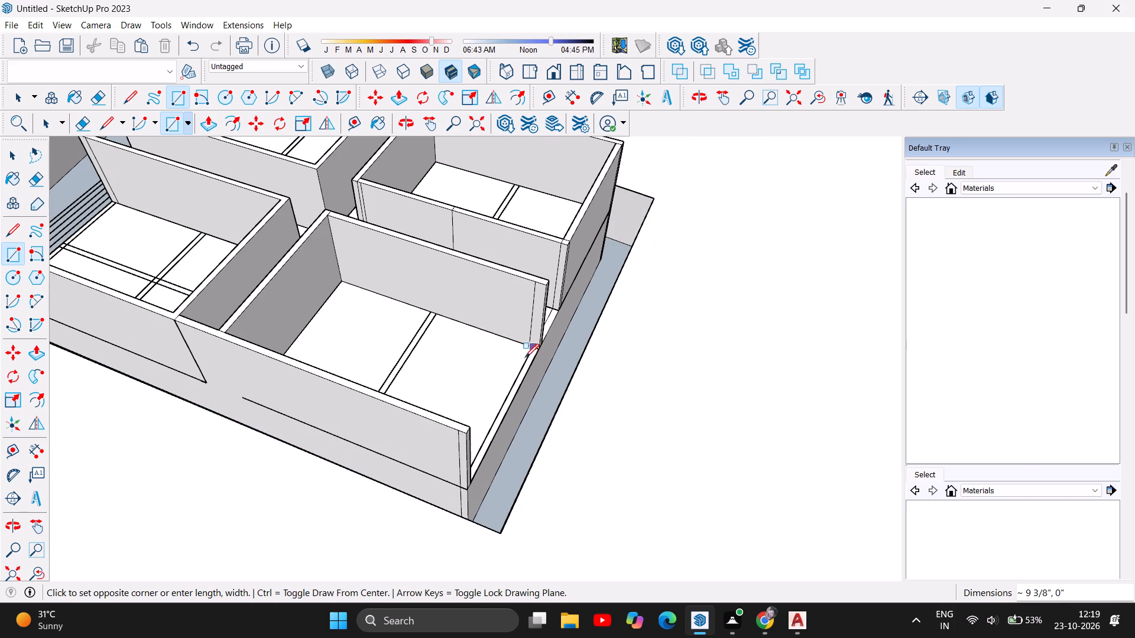
scroll(510, 405, up, 6)
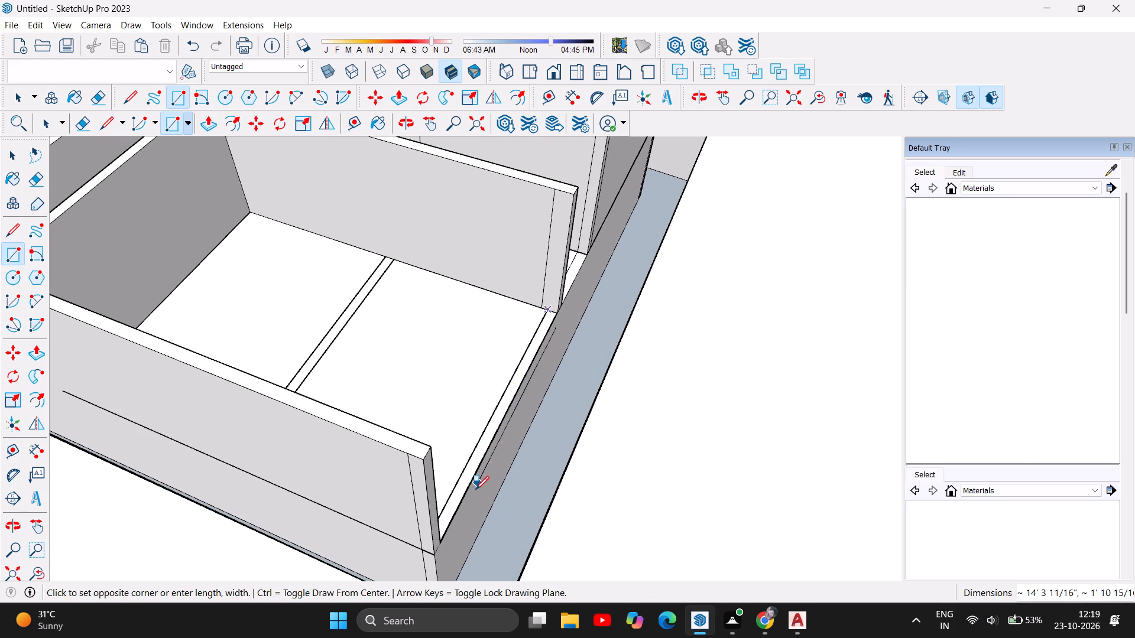
scroll(456, 522, up, 3)
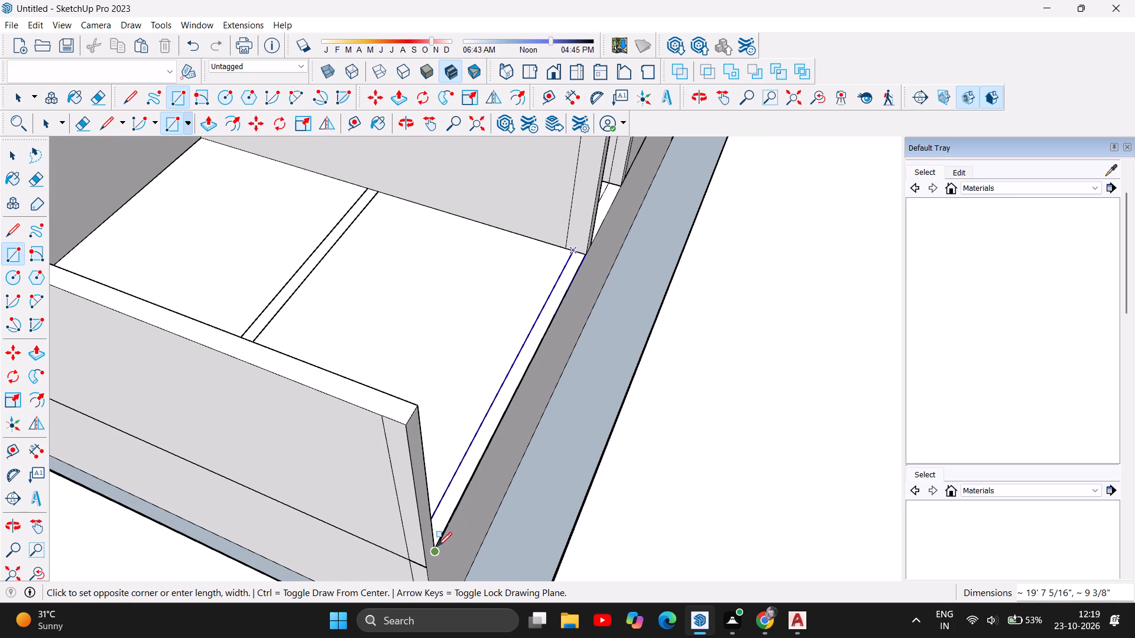
scroll(436, 549, up, 12)
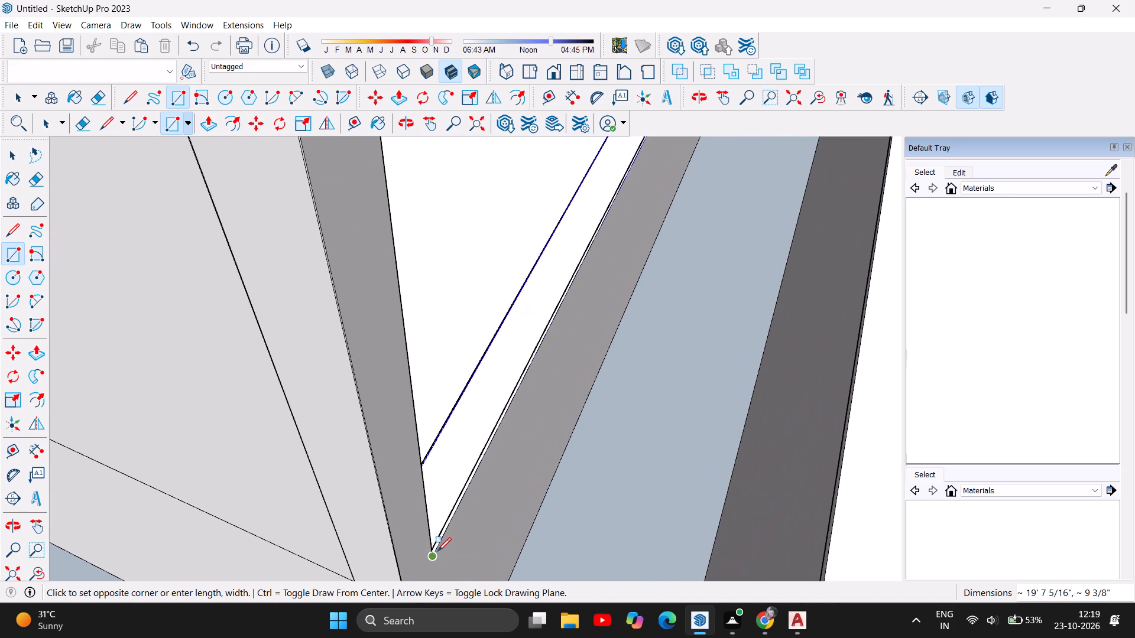
click(430, 558)
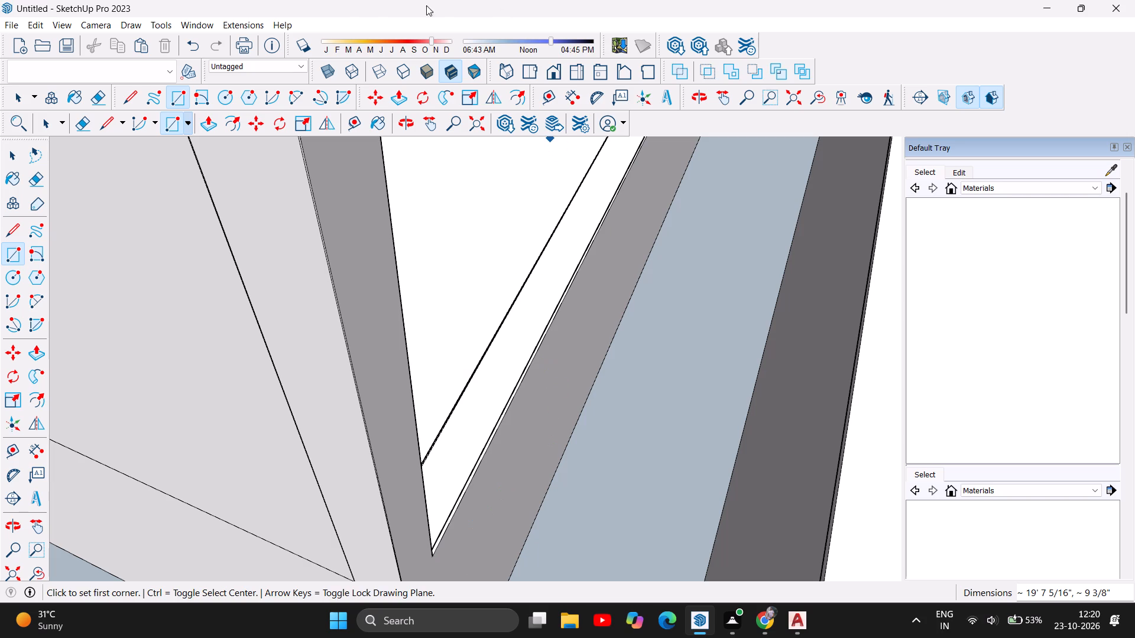
Push/Pull the rear wall strip of the room across the staircase up 11'.
click(211, 121)
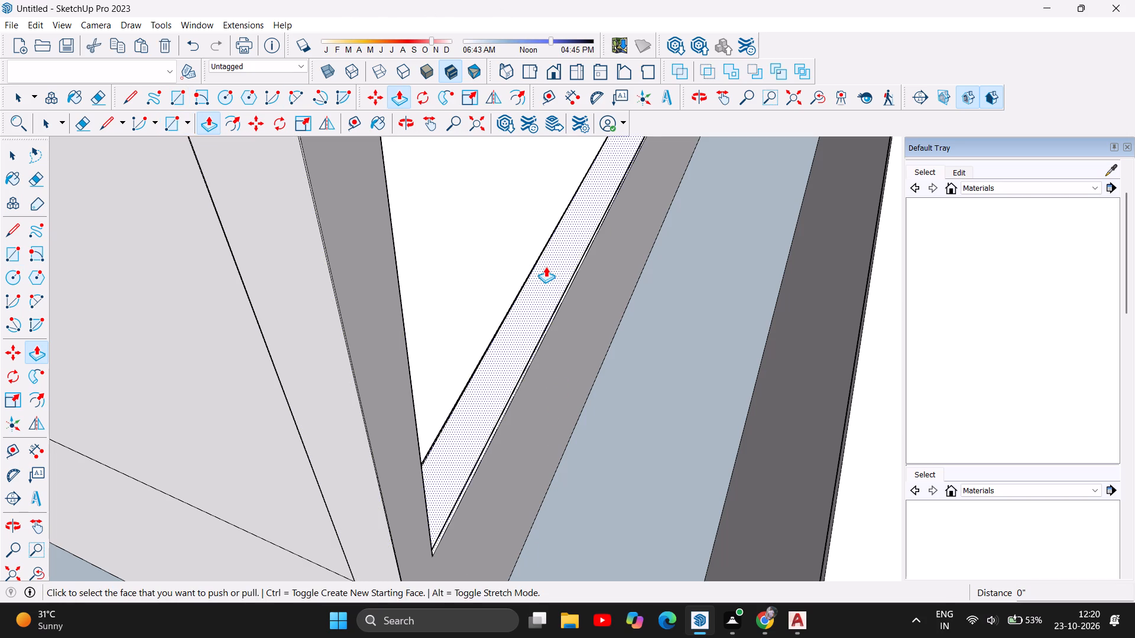
click(546, 266)
text(11')
key(Return)
Examine the raised walls of the whole building from the rear, the side and the open front with its step lines.
scroll(465, 302, down, 7)
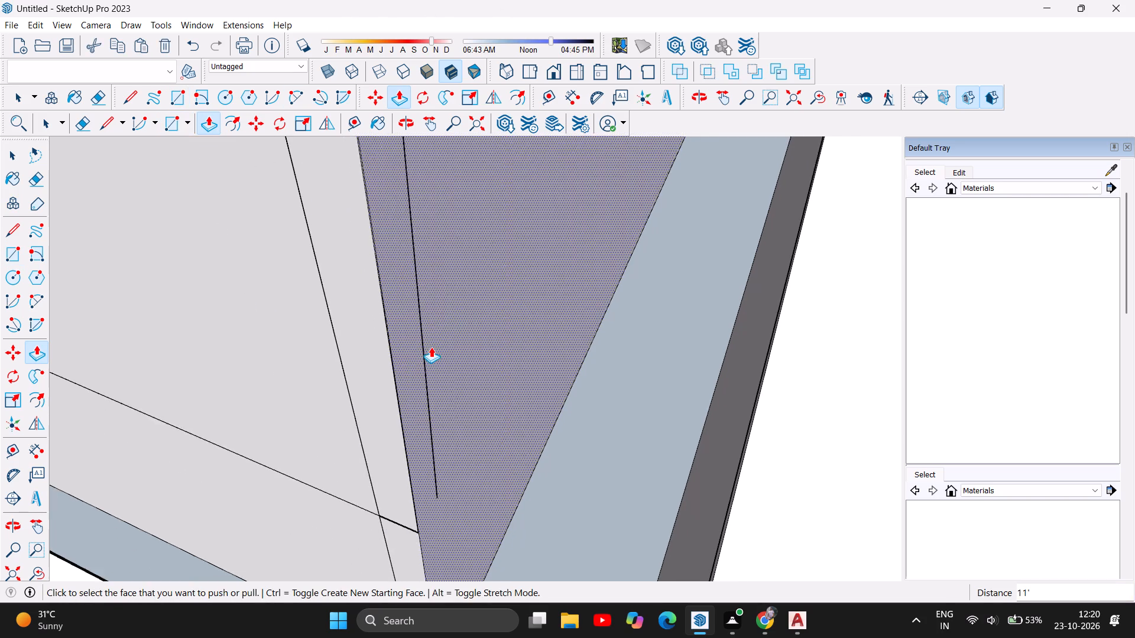
scroll(315, 471, down, 13)
scroll(372, 460, down, 8)
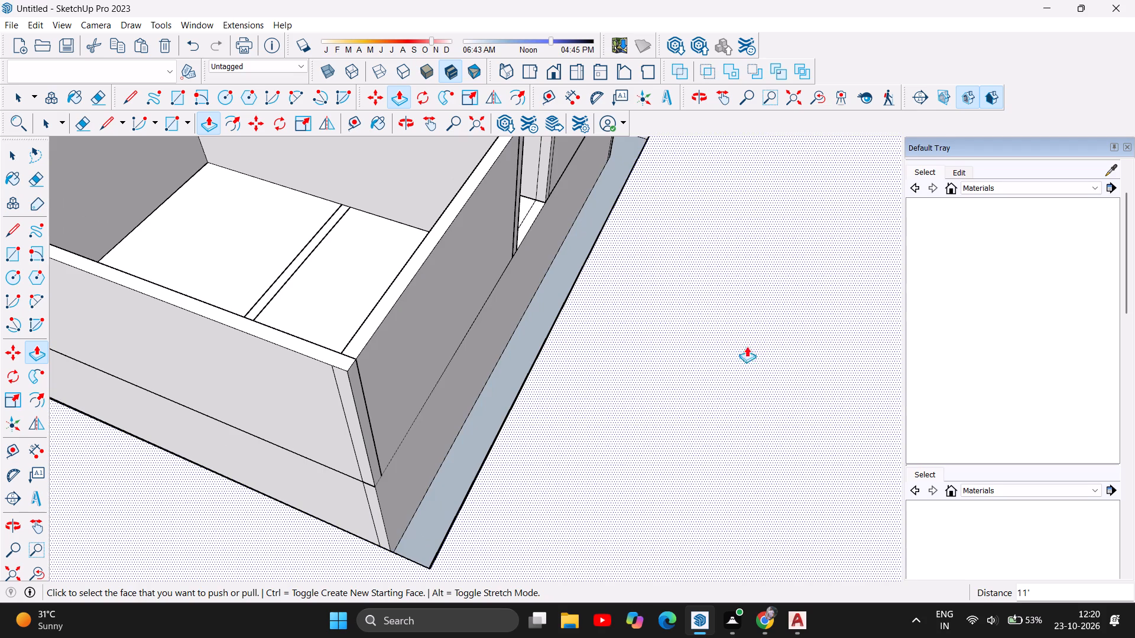
scroll(400, 457, down, 7)
scroll(536, 448, down, 7)
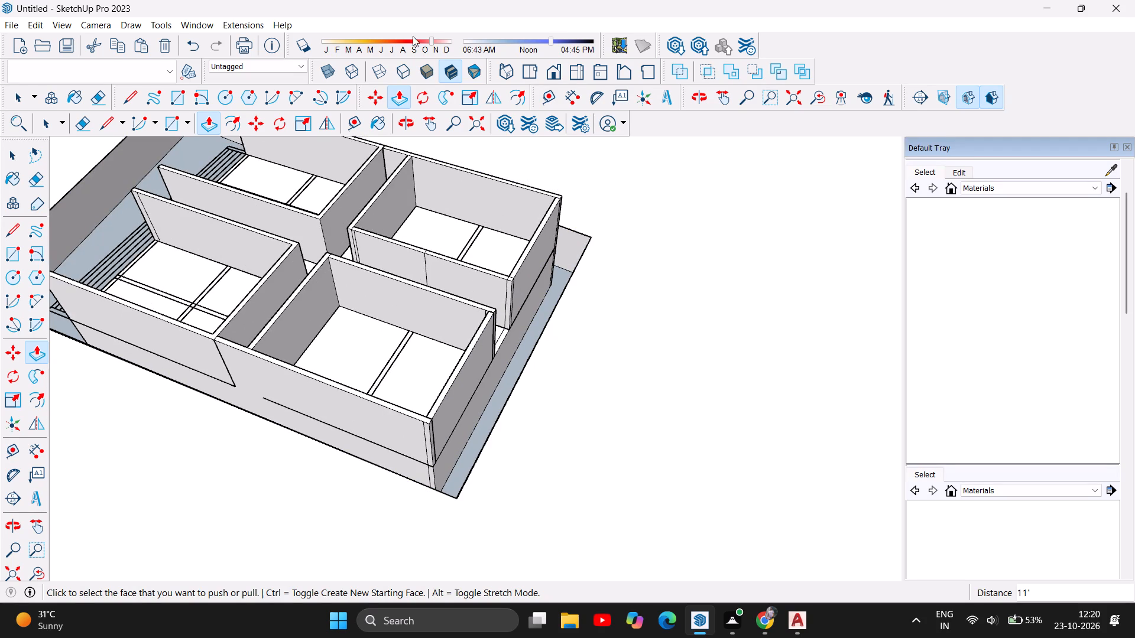
click(413, 121)
drag(663, 235, 314, 221)
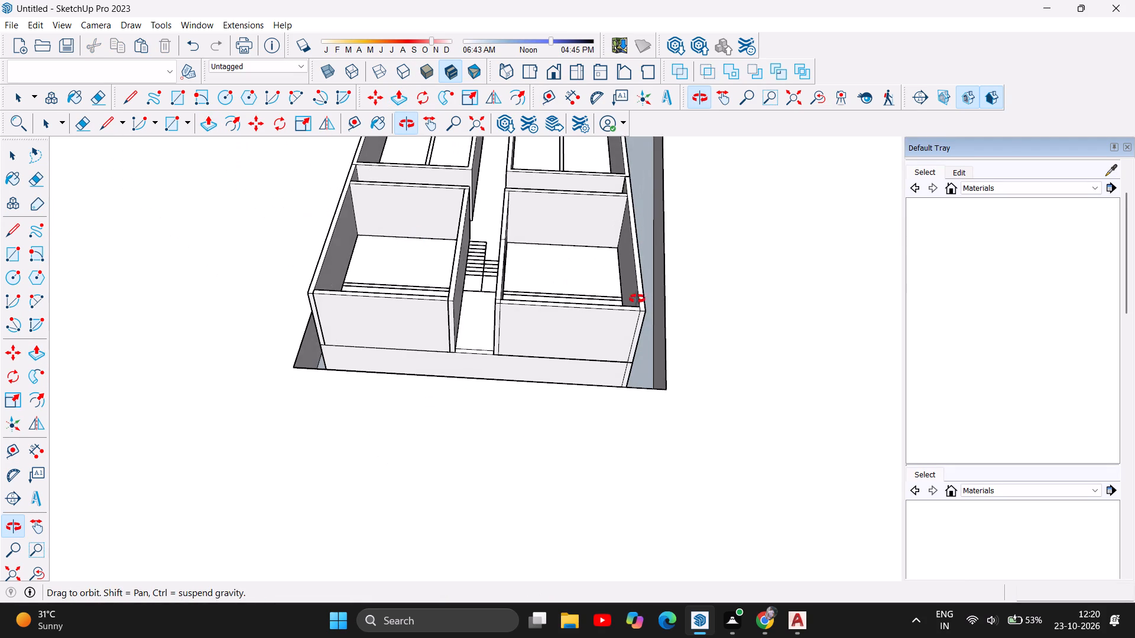
scroll(471, 421, down, 12)
drag(568, 388, 305, 262)
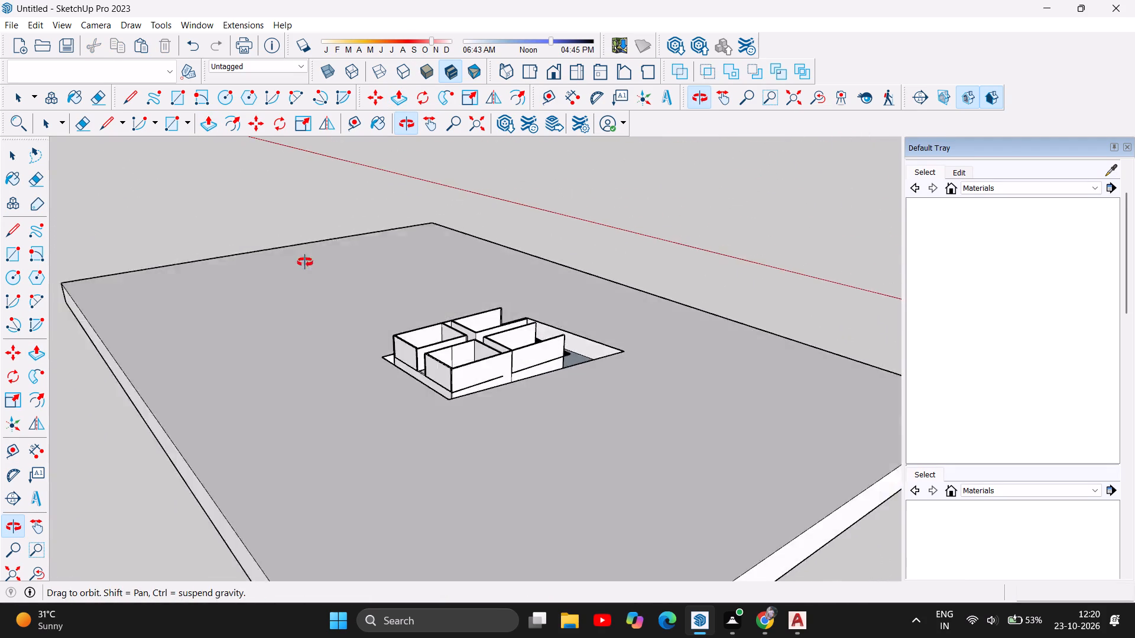
drag(305, 262, 211, 237)
drag(576, 334, 286, 263)
drag(717, 340, 396, 327)
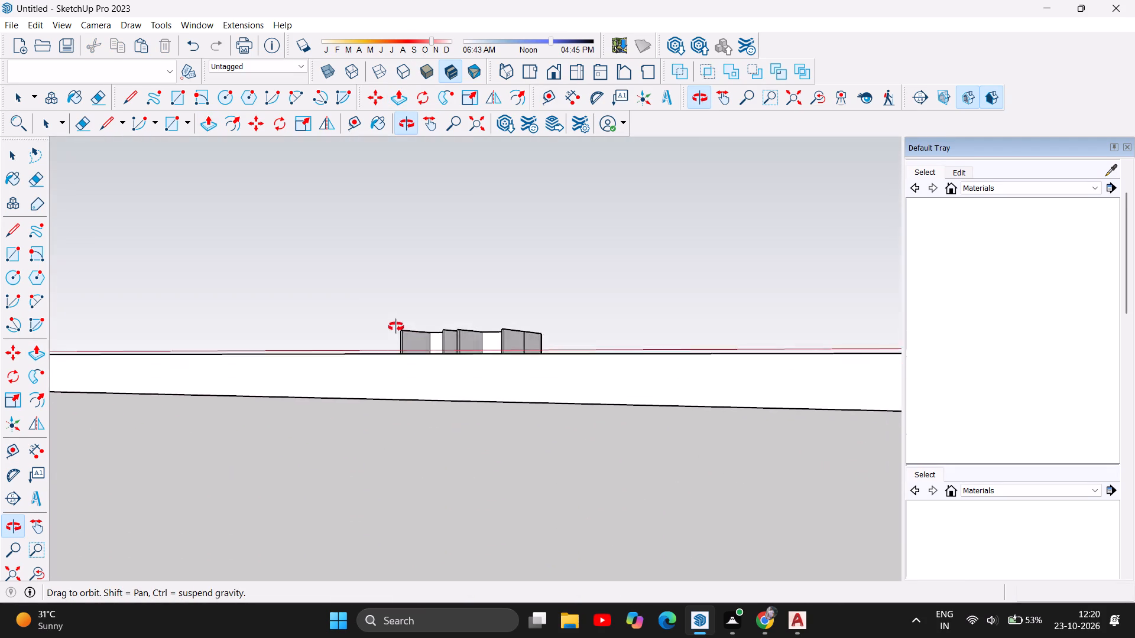
drag(396, 327, 493, 373)
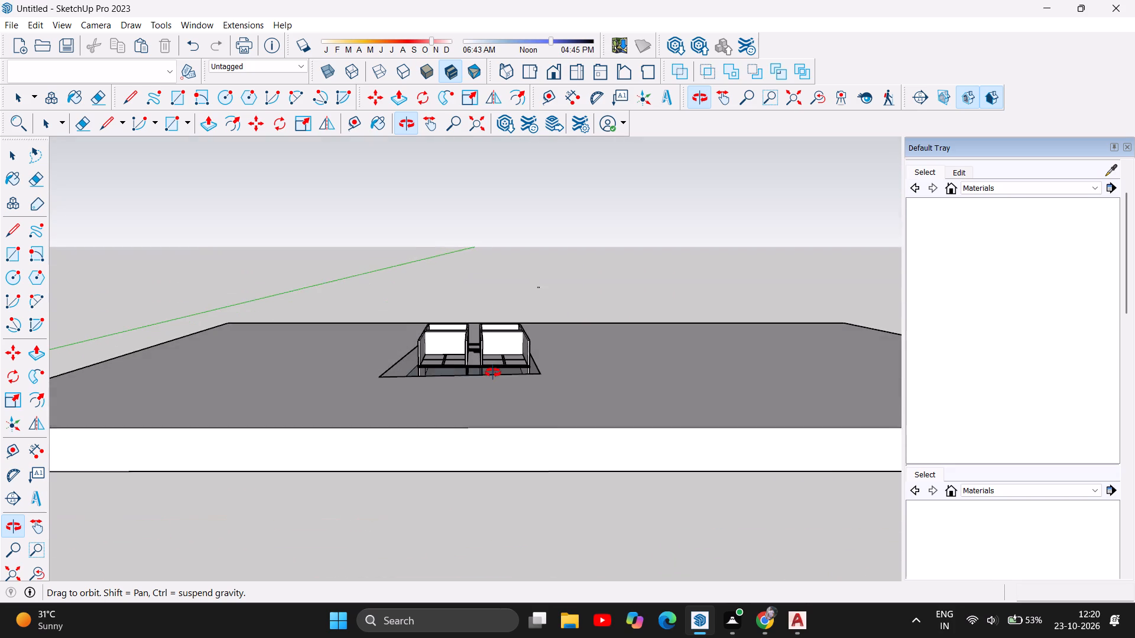
drag(493, 373, 497, 373)
scroll(465, 370, up, 11)
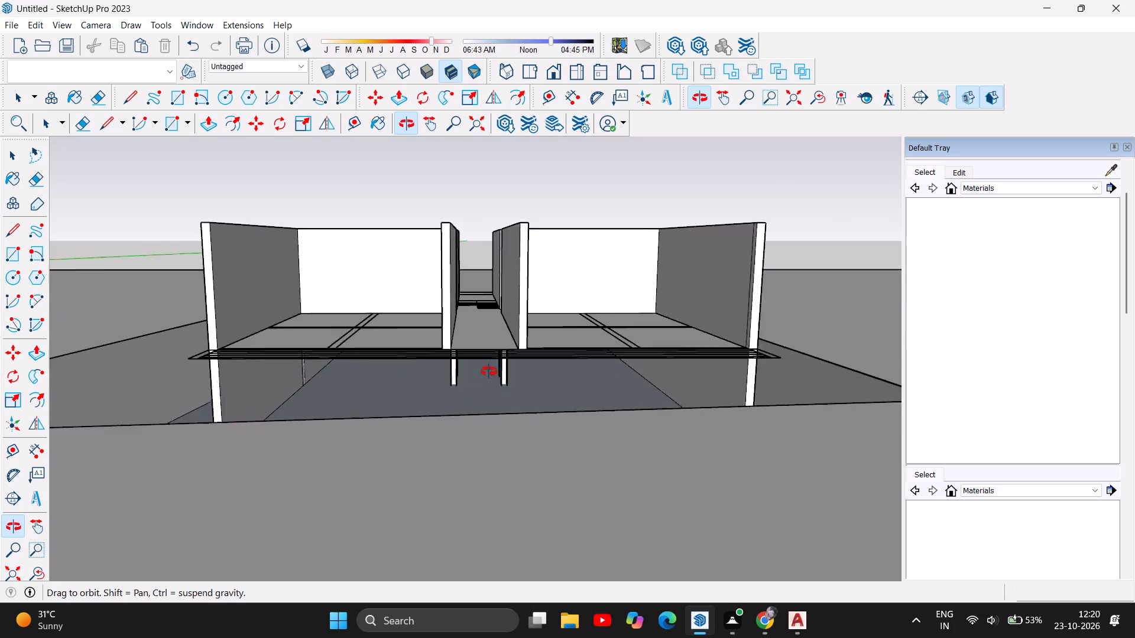
scroll(489, 372, up, 2)
drag(554, 432, 515, 411)
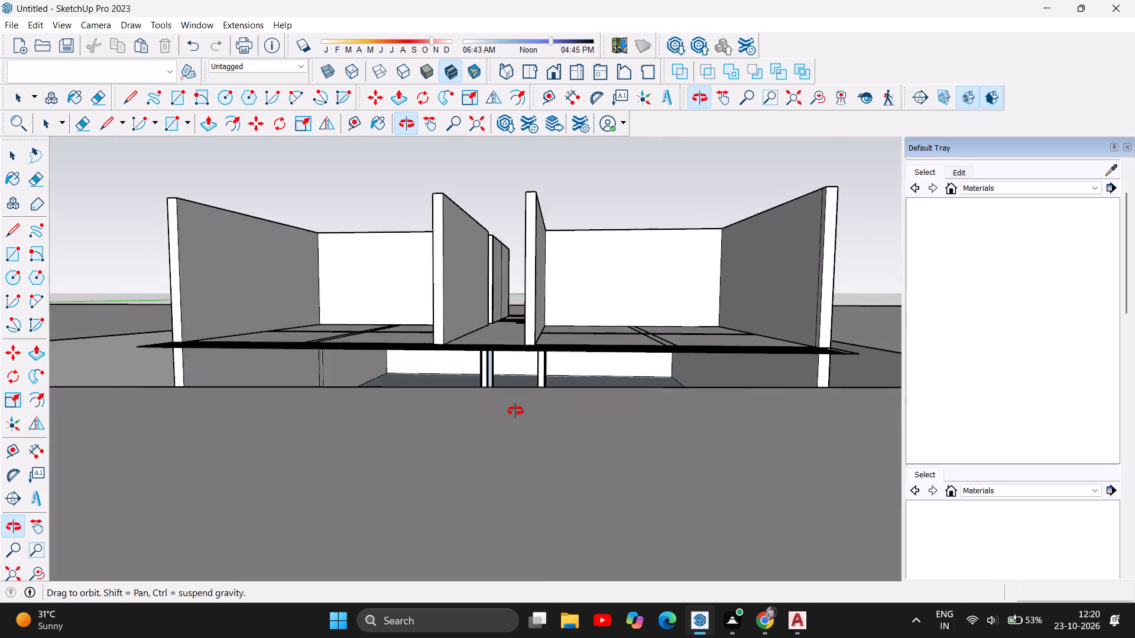
drag(515, 411, 546, 435)
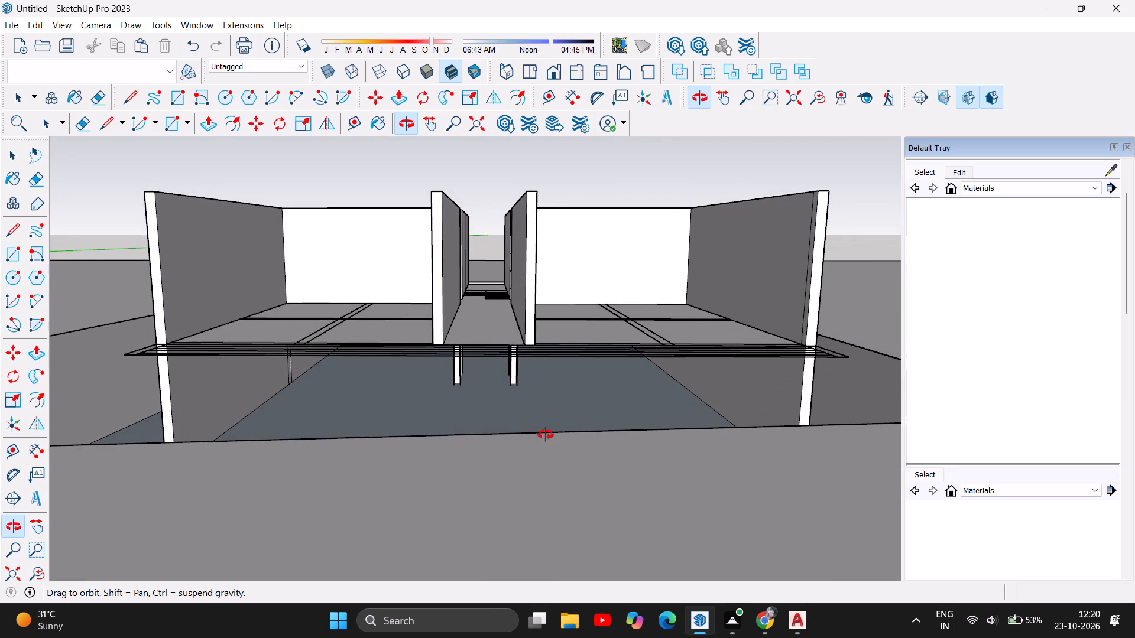
drag(546, 435, 549, 444)
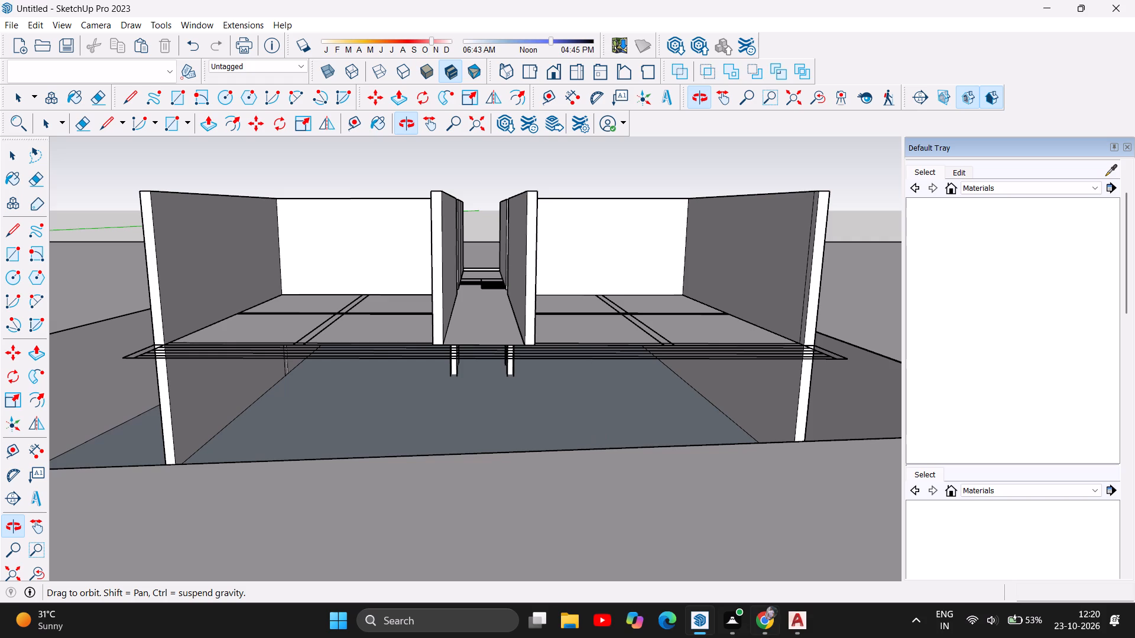
scroll(440, 388, down, 5)
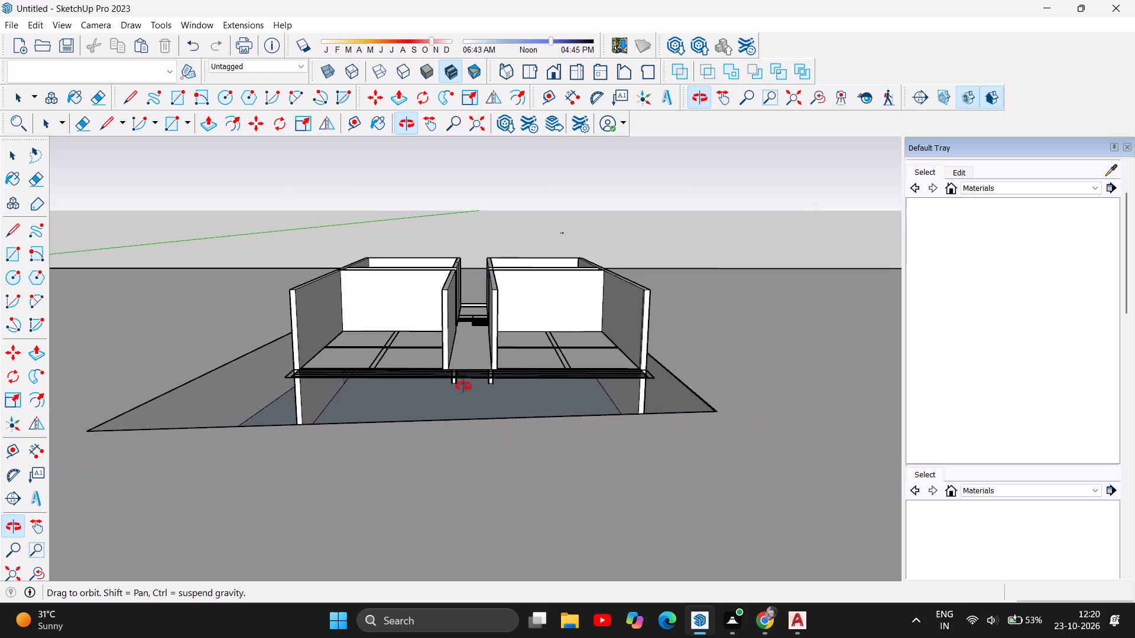
drag(376, 360, 387, 457)
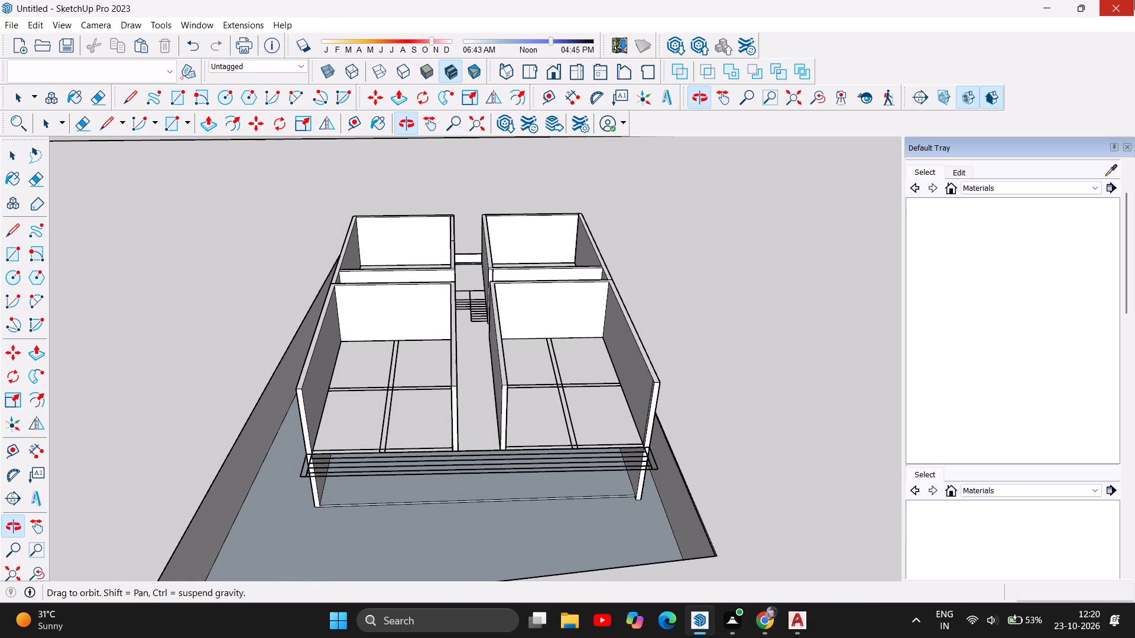
scroll(615, 496, down, 4)
scroll(567, 548, up, 6)
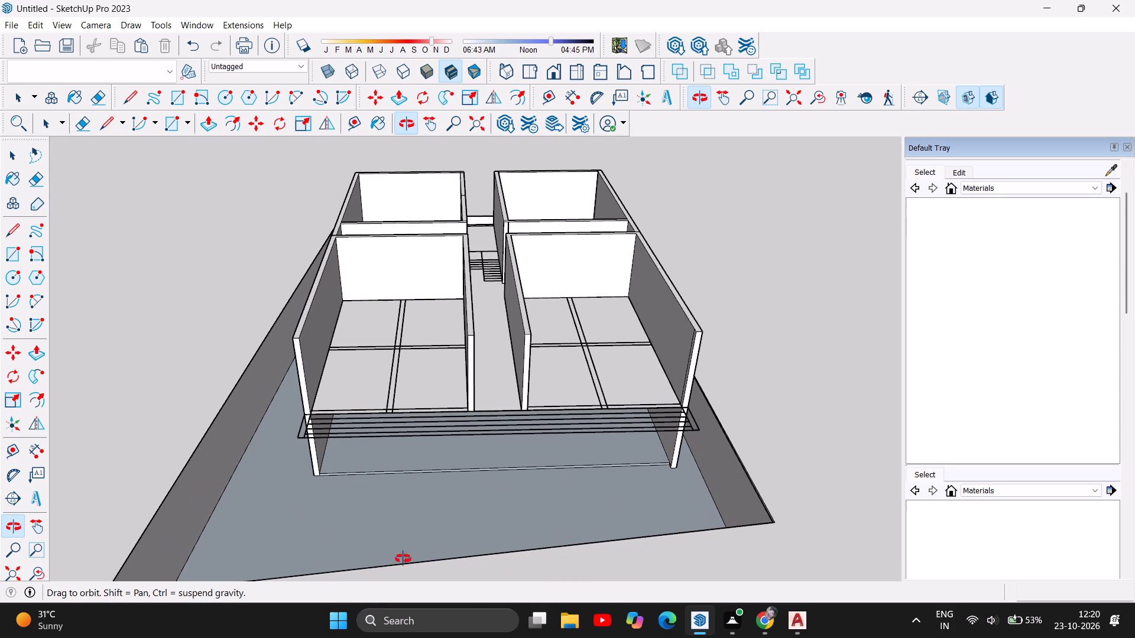
scroll(506, 471, down, 5)
scroll(387, 520, up, 6)
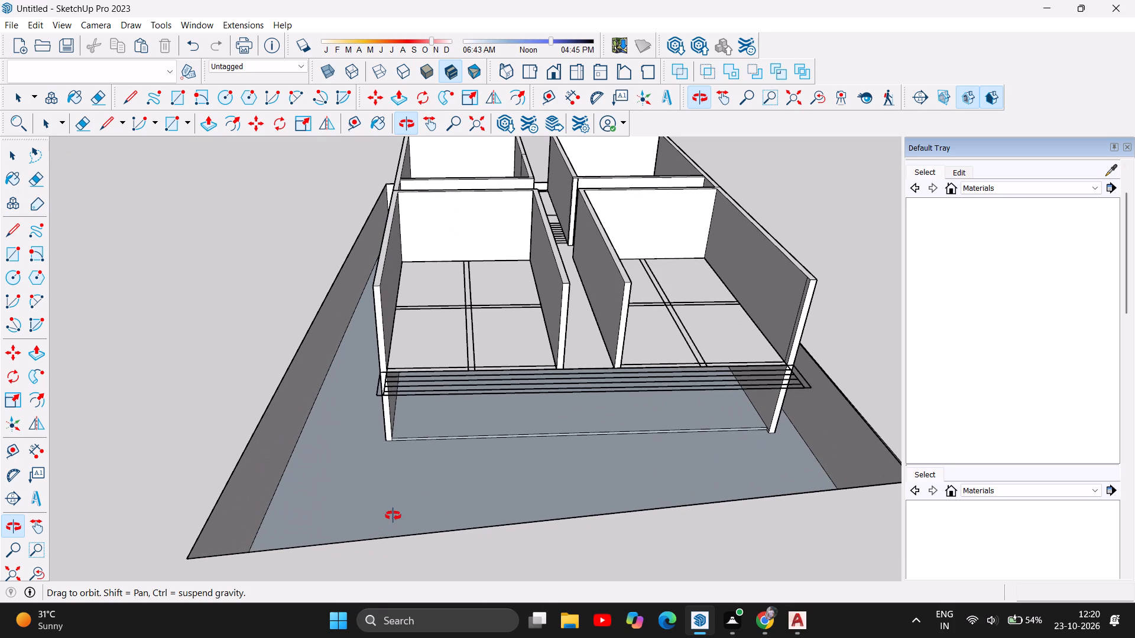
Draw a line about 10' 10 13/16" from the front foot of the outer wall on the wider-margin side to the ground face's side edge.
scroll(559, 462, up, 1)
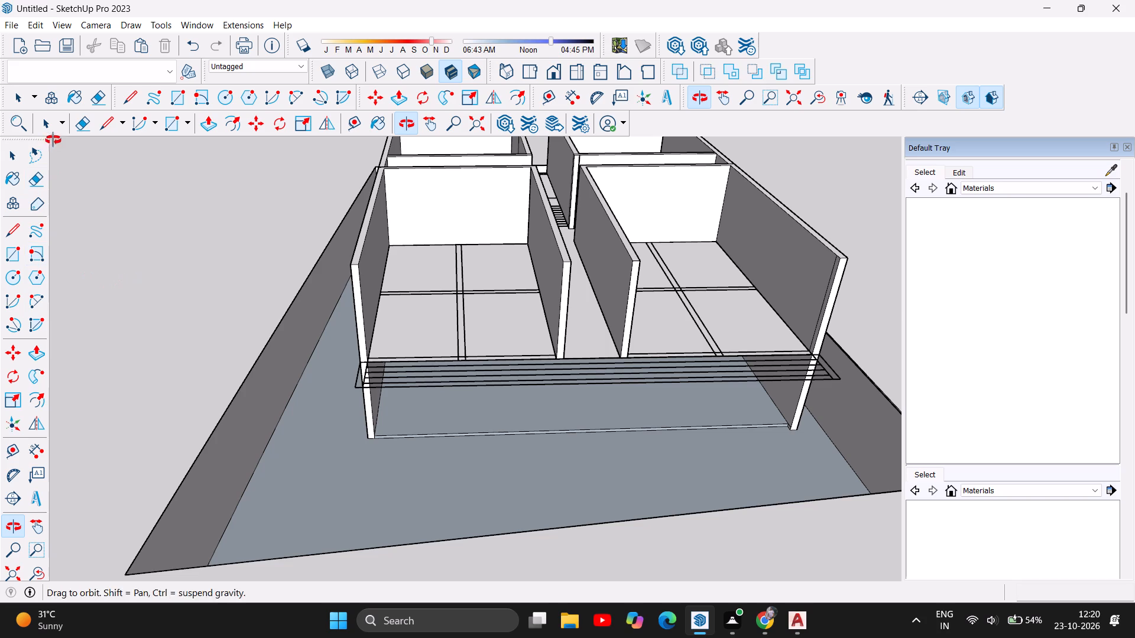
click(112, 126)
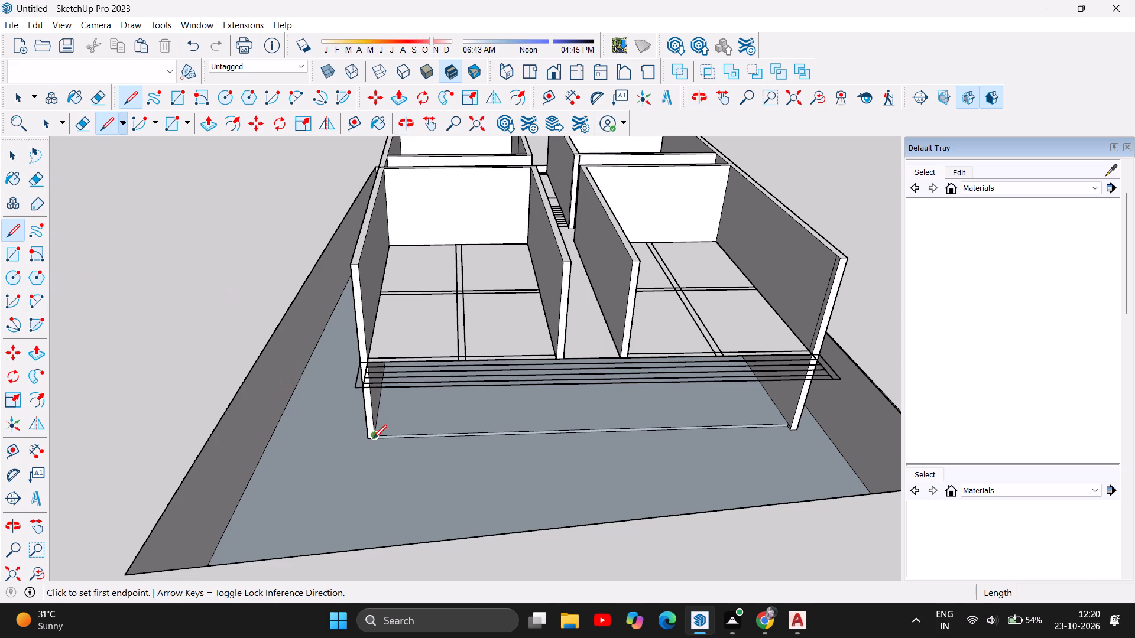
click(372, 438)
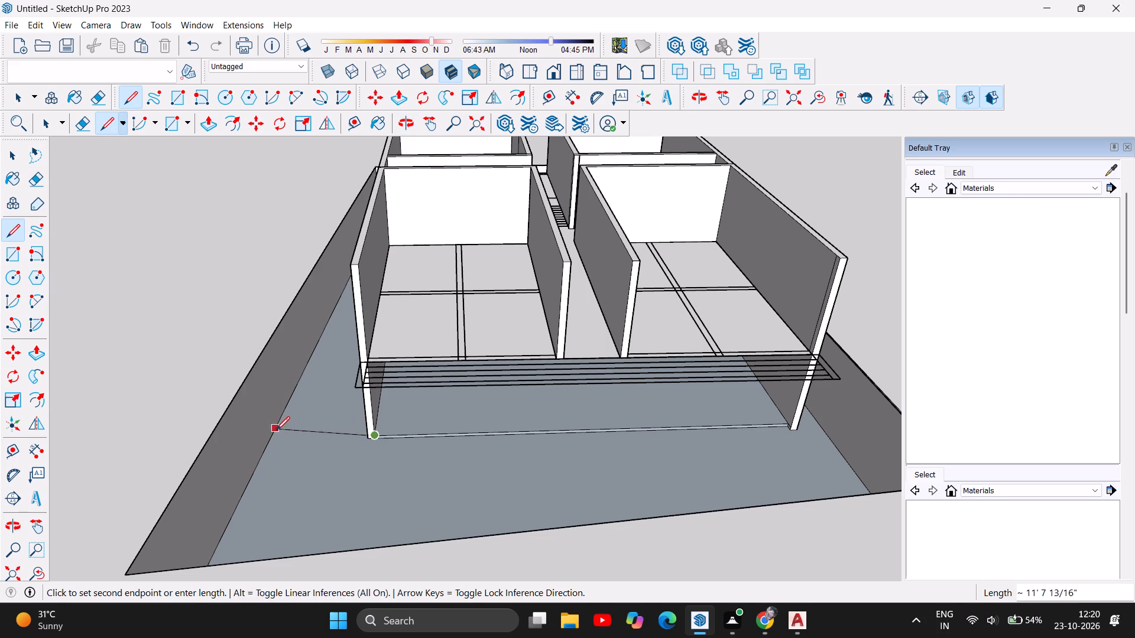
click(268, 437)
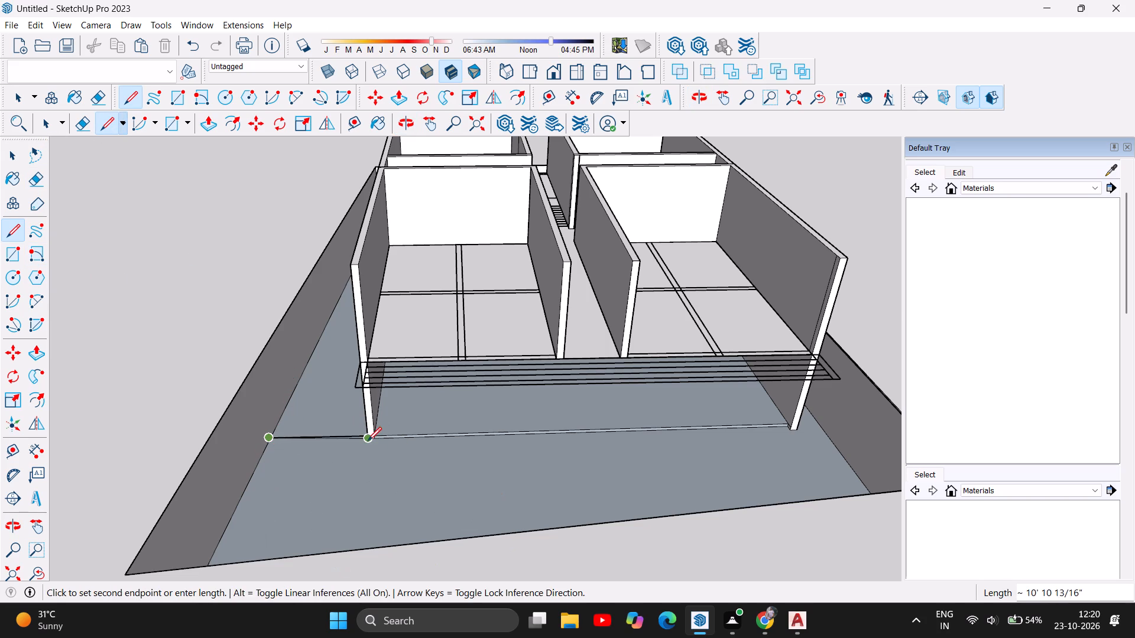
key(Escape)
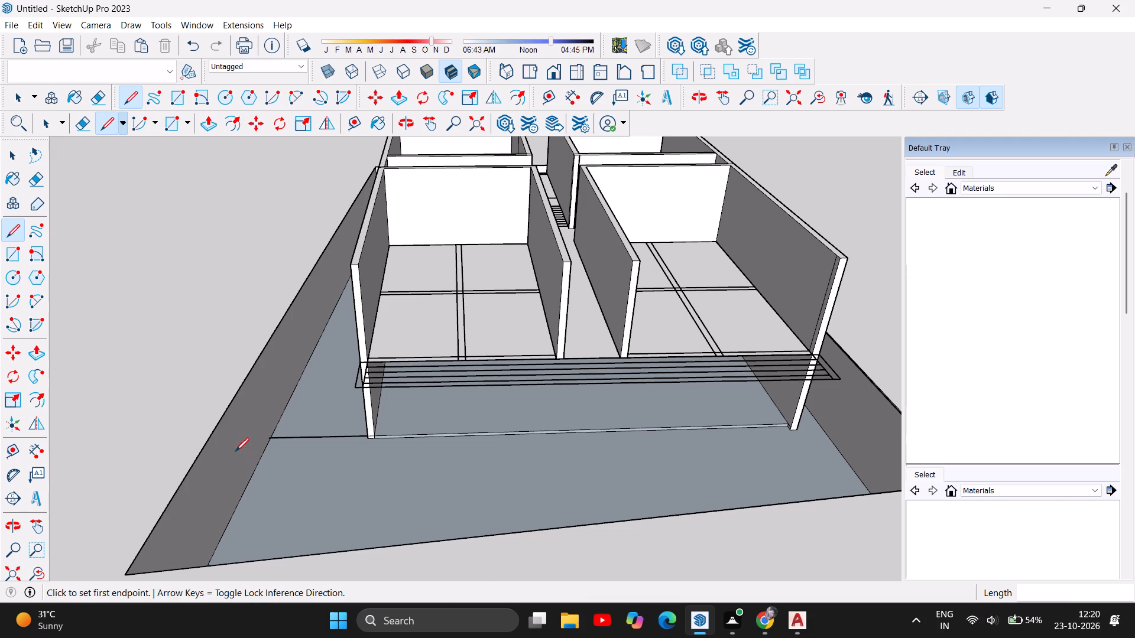
Draw a line about 3' 1/16" from the opposite outer wall's outermost front base corner to the ground face's side edge.
scroll(120, 451, down, 5)
scroll(610, 415, up, 3)
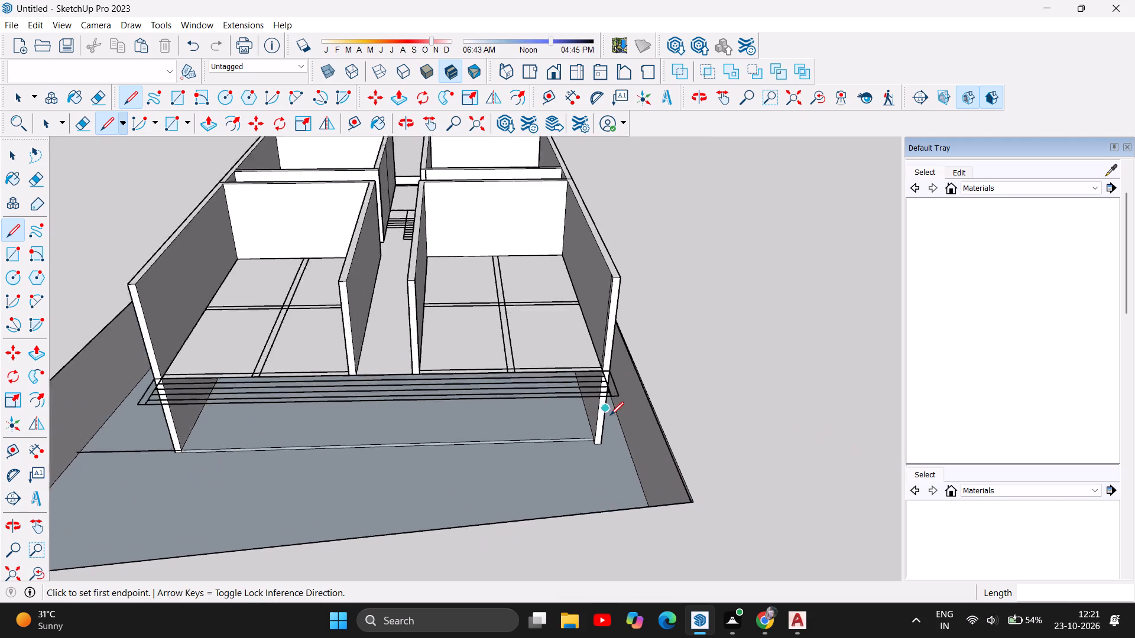
scroll(610, 415, up, 12)
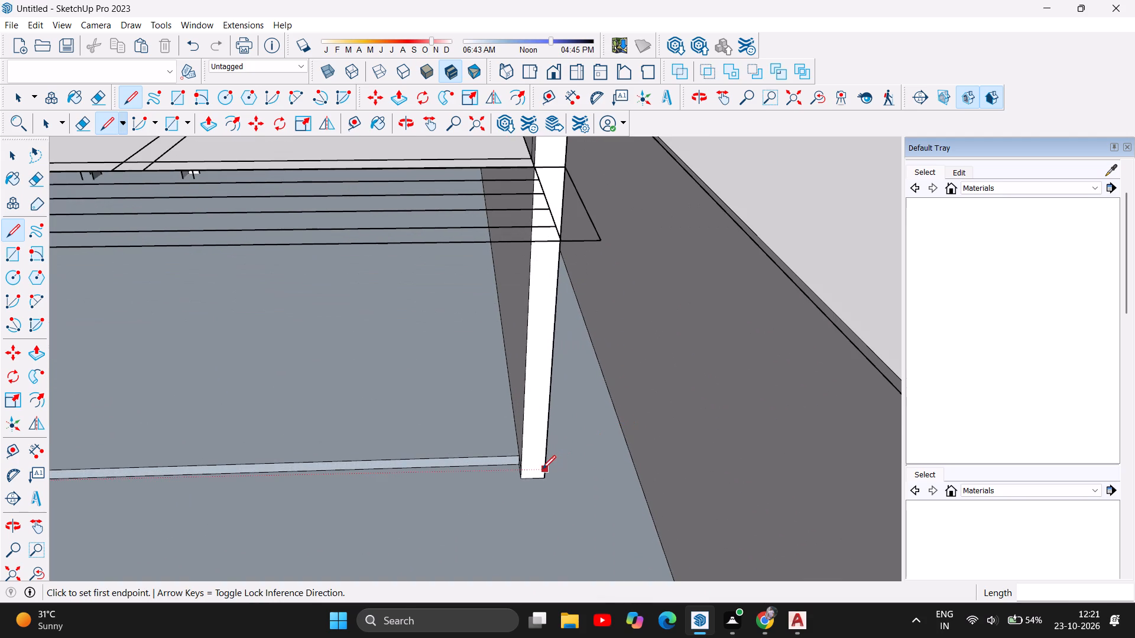
right_click(514, 461)
click(439, 523)
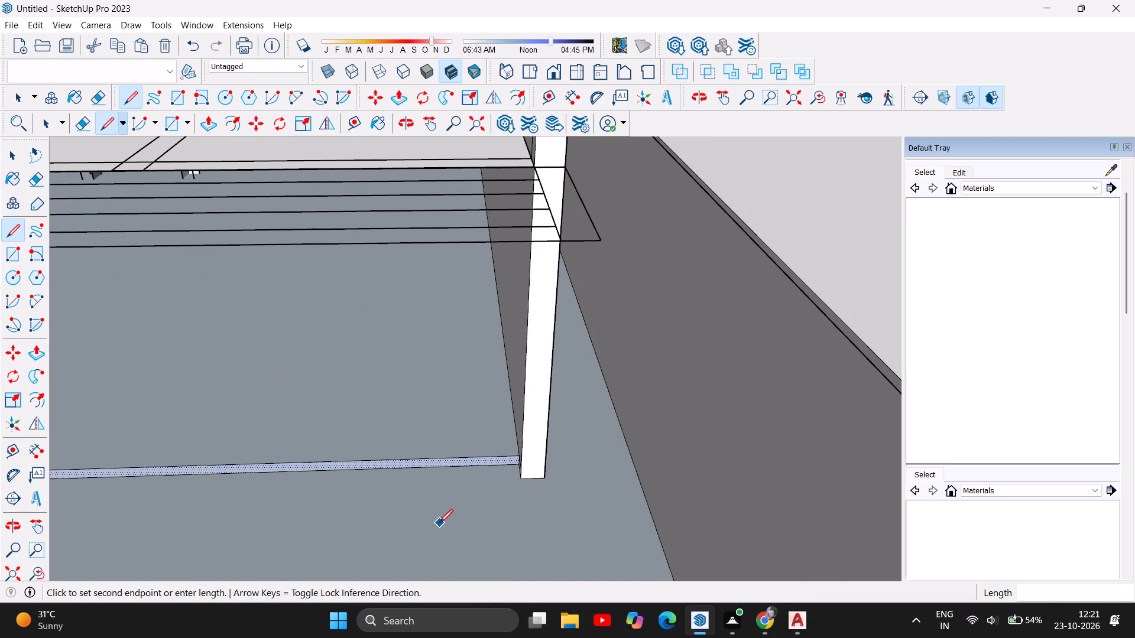
key(Escape)
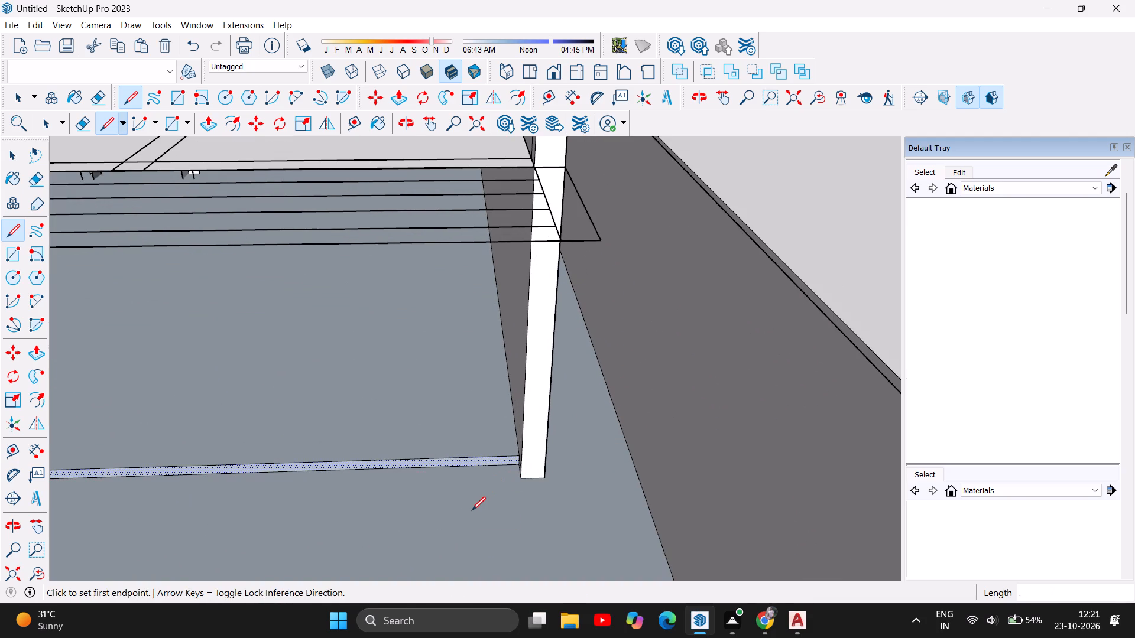
click(546, 480)
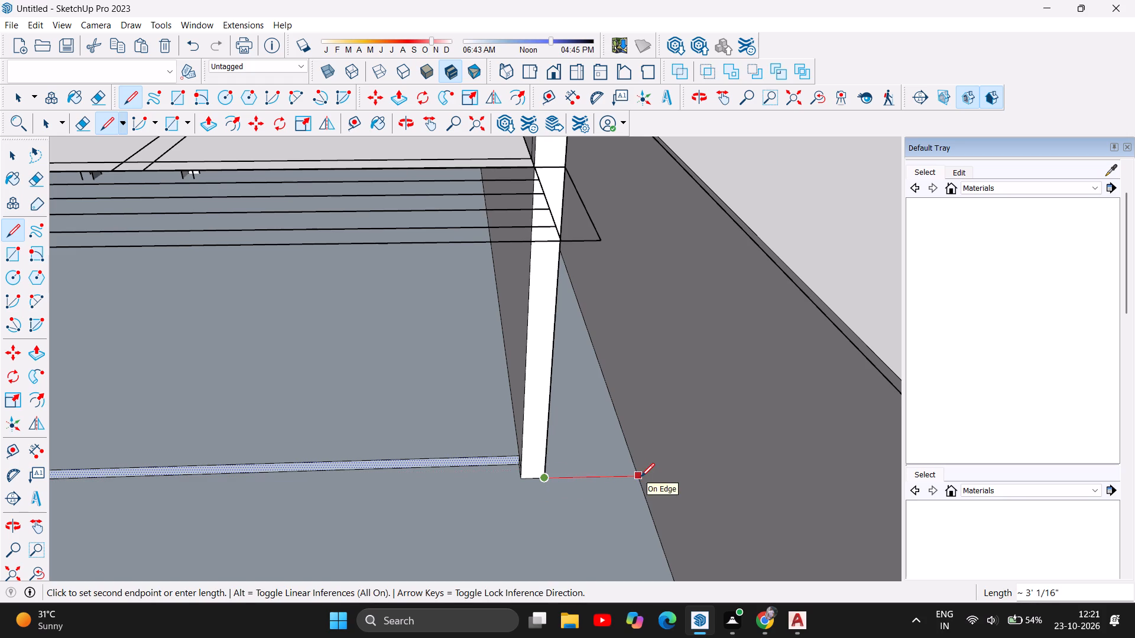
click(641, 477)
key(Escape)
scroll(745, 421, down, 5)
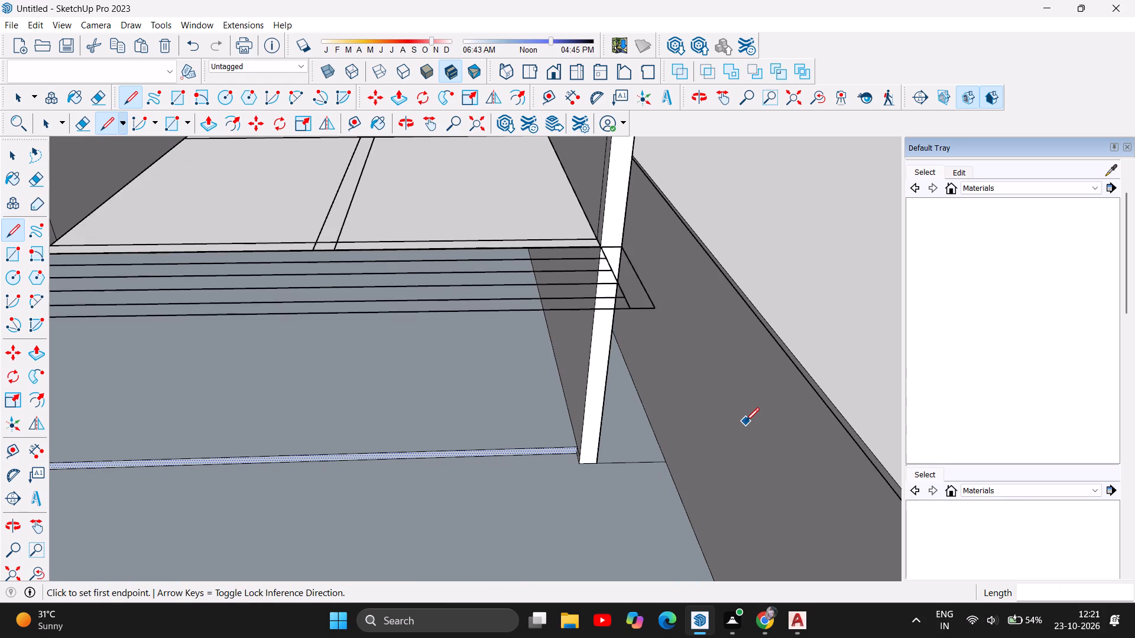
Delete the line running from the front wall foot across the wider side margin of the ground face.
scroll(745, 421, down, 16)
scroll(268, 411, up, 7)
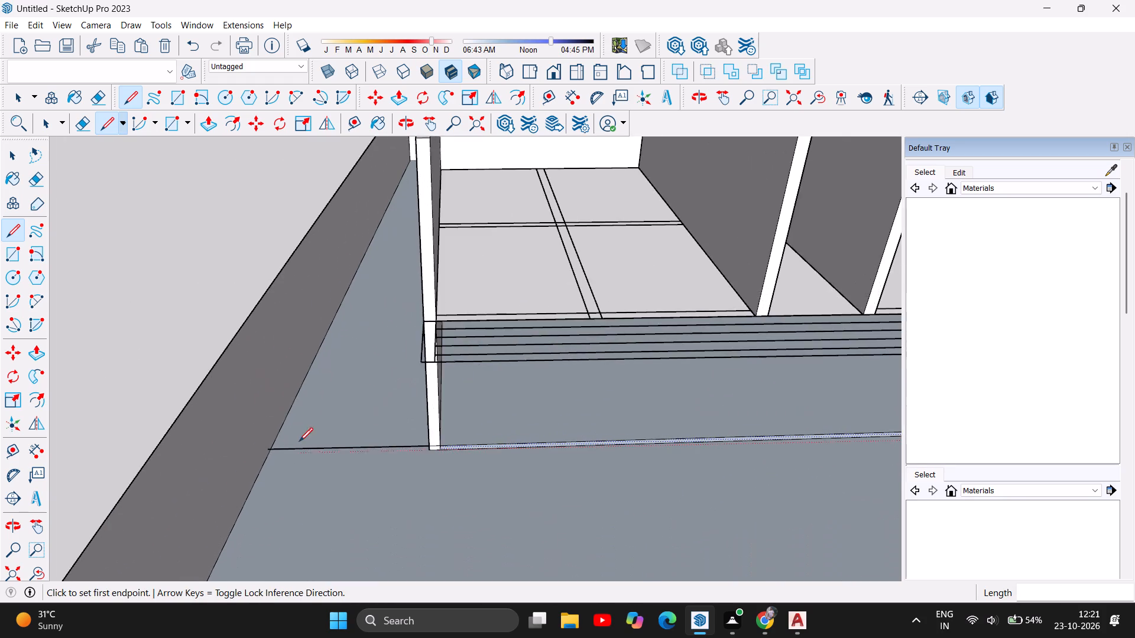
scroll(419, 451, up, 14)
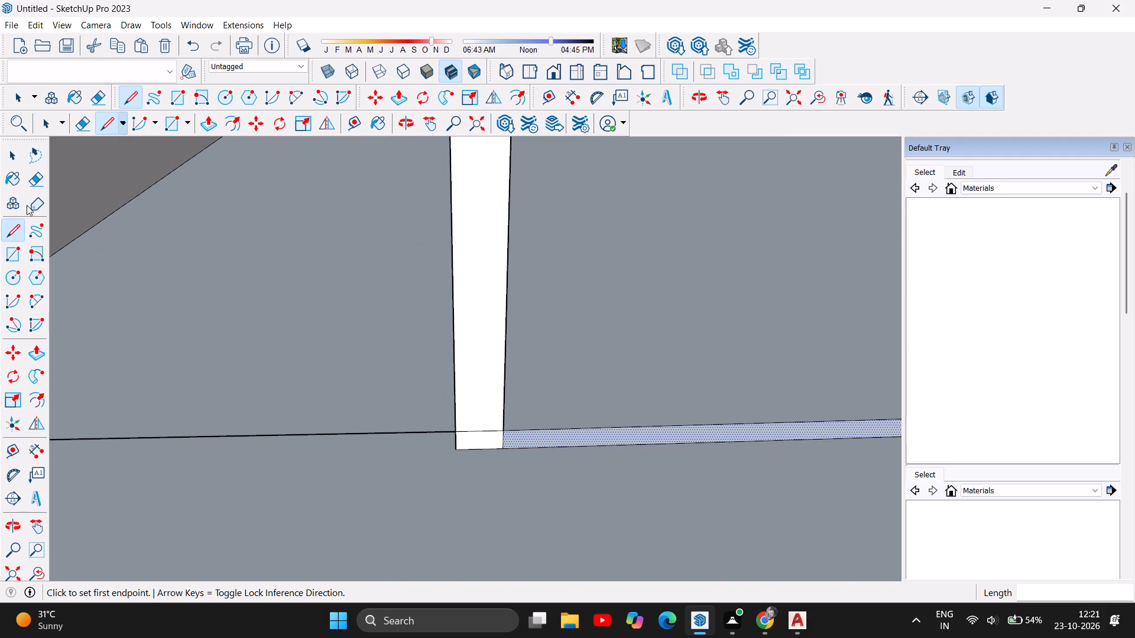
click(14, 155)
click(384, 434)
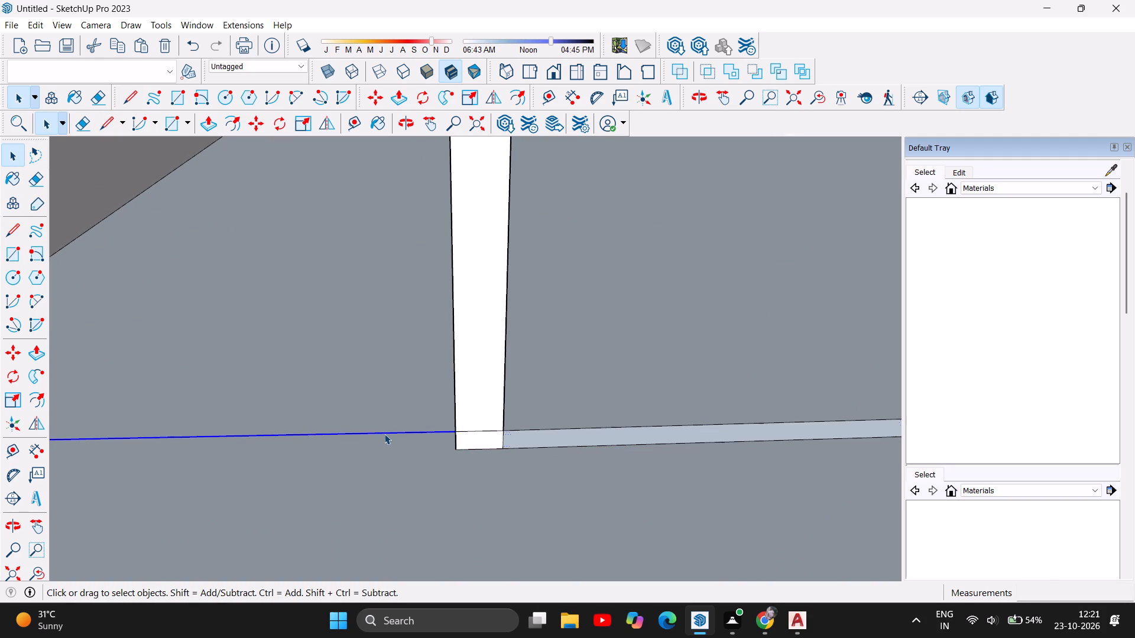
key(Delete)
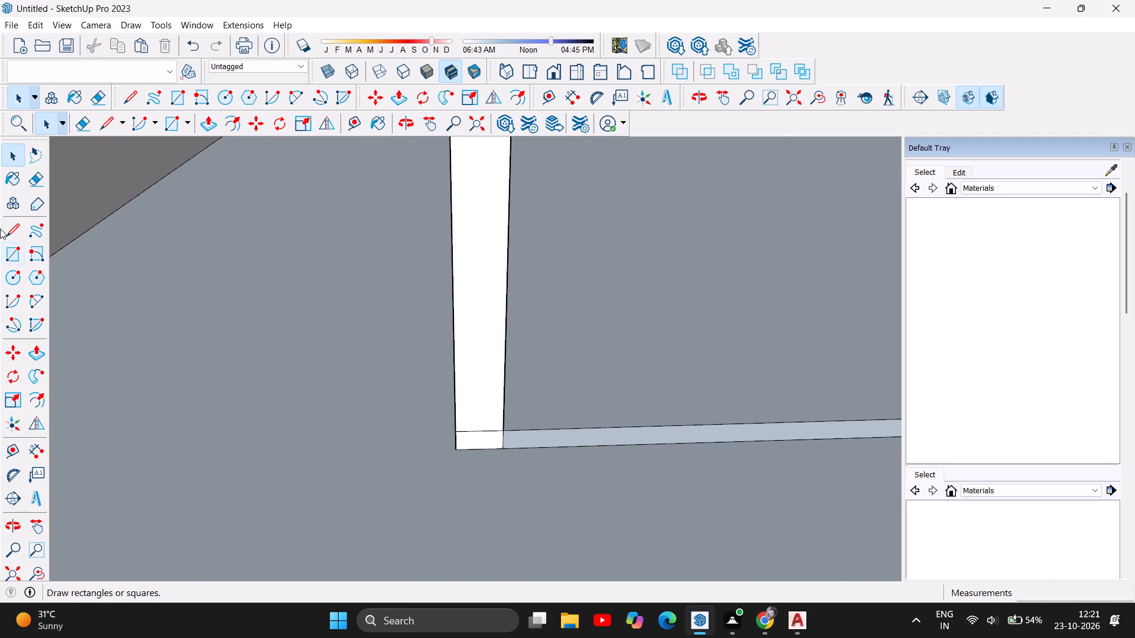
Draw a line about 10' 10 11/16" from the same wall's outermost front base corner to the ground face's side edge, in line with the front.
click(126, 102)
scroll(582, 404, down, 2)
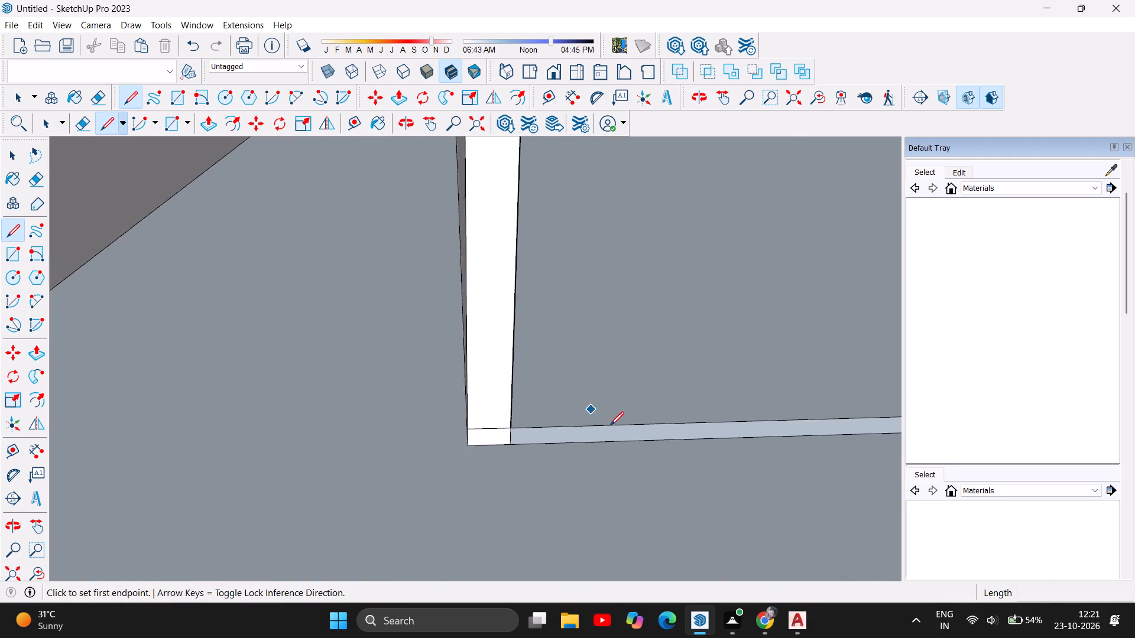
scroll(610, 425, down, 2)
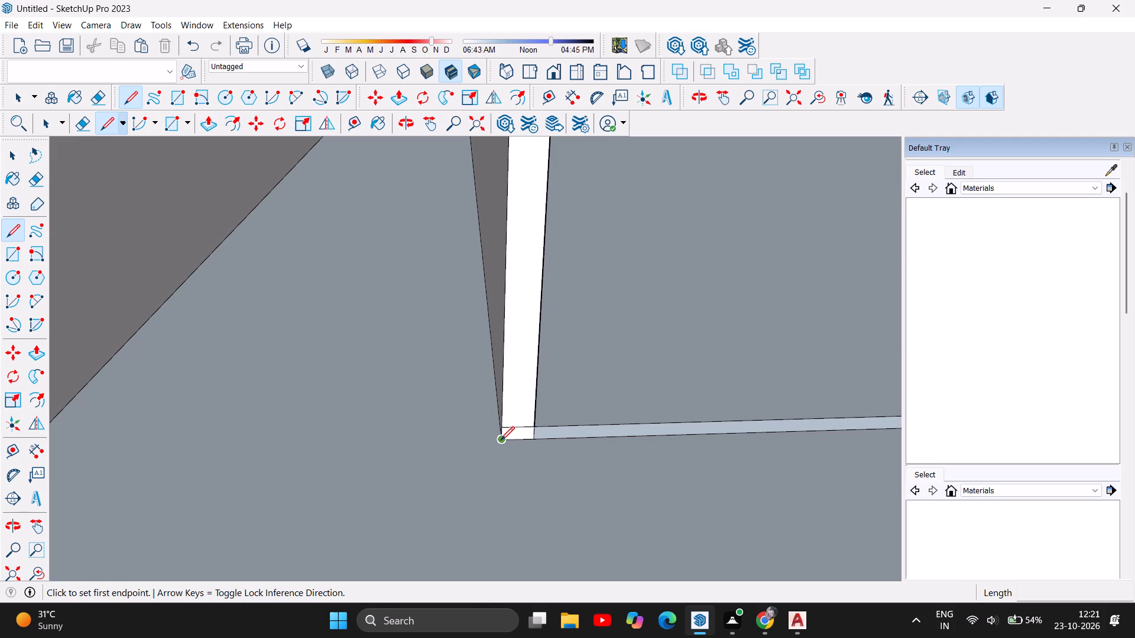
click(501, 440)
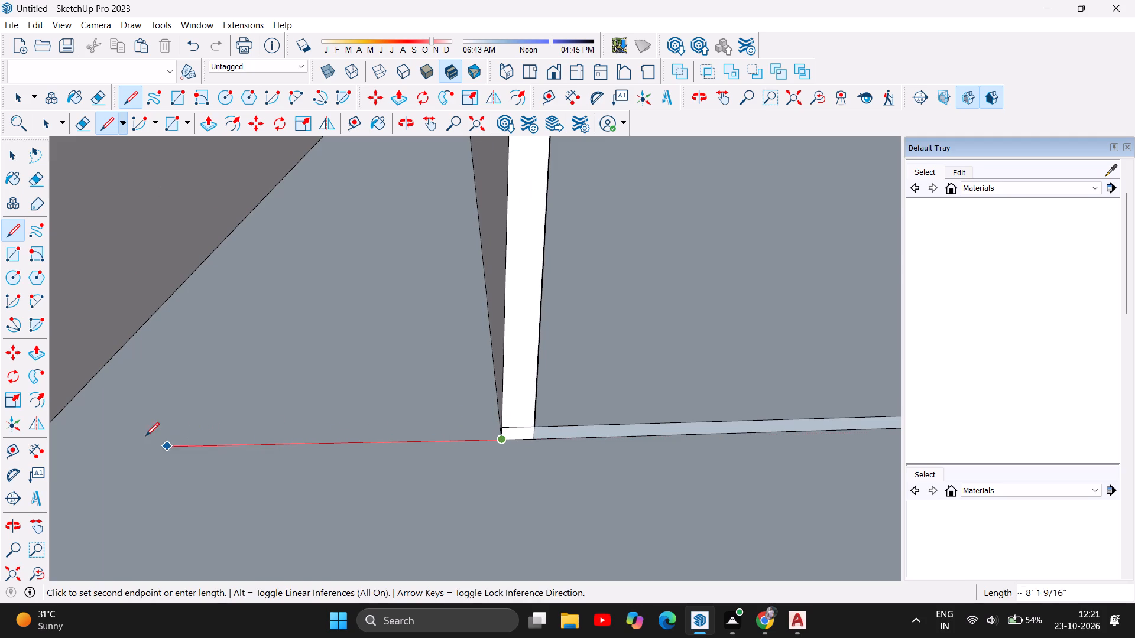
scroll(78, 449, down, 9)
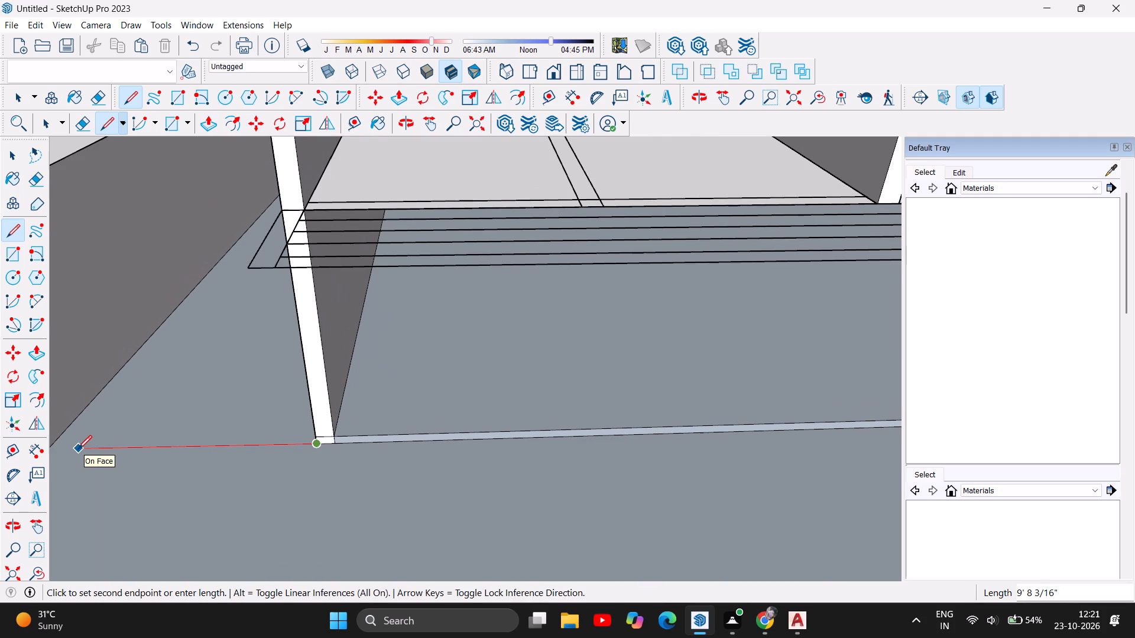
click(53, 444)
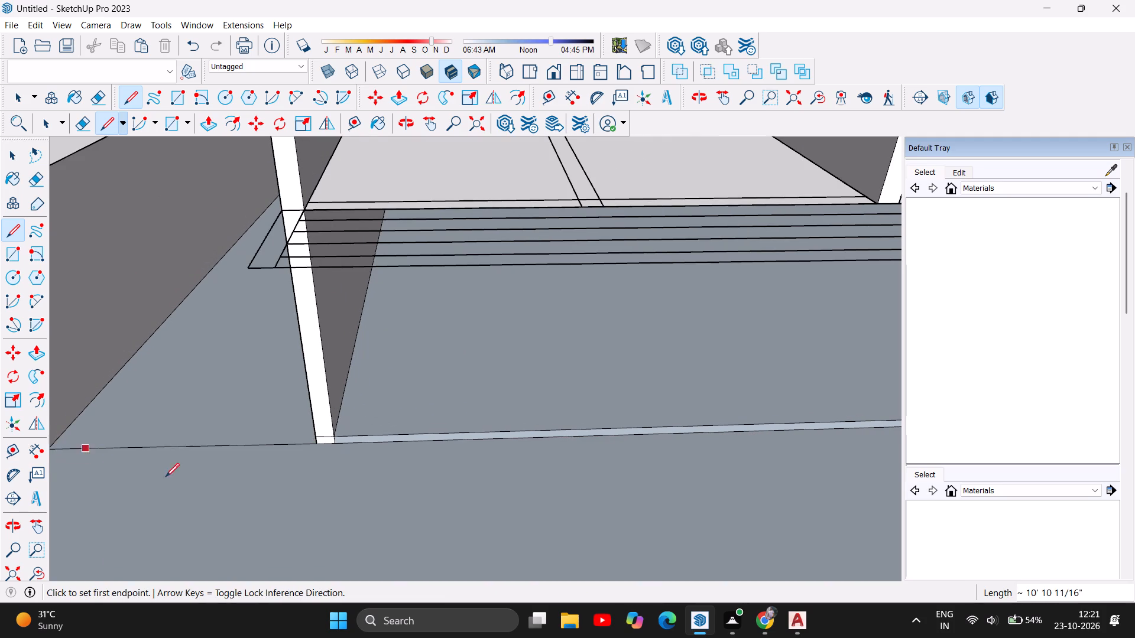
Examine the new lines at both outer walls' front feet, the front ground strip and the step lines across the front.
scroll(226, 468, down, 13)
scroll(382, 476, down, 2)
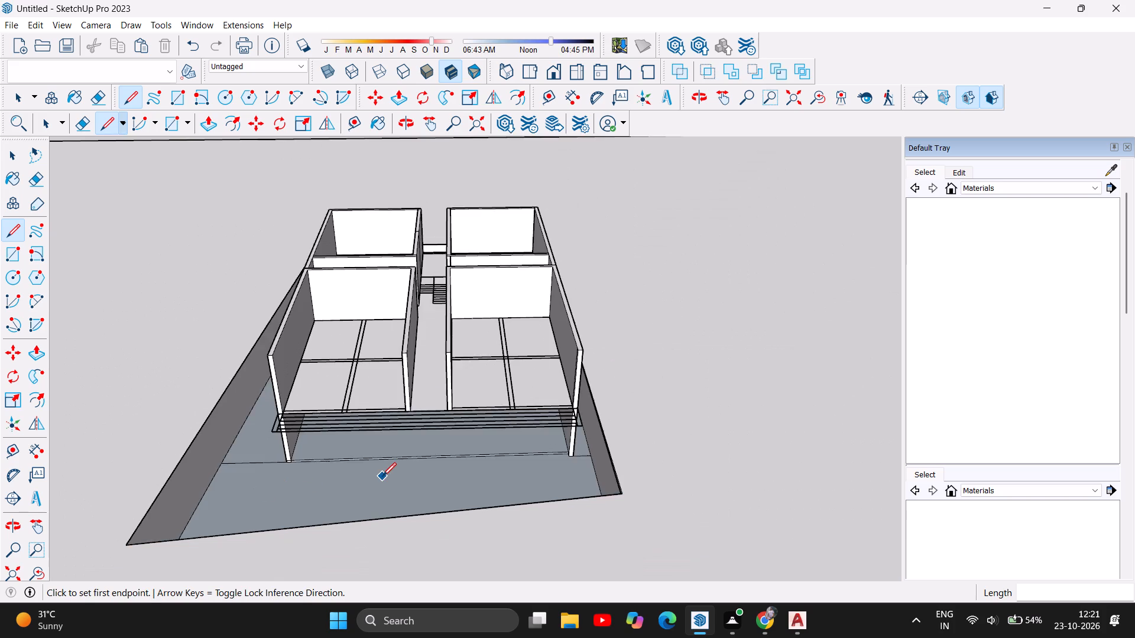
scroll(382, 476, down, 2)
scroll(459, 473, up, 5)
scroll(589, 455, up, 5)
scroll(686, 433, up, 2)
scroll(686, 433, down, 9)
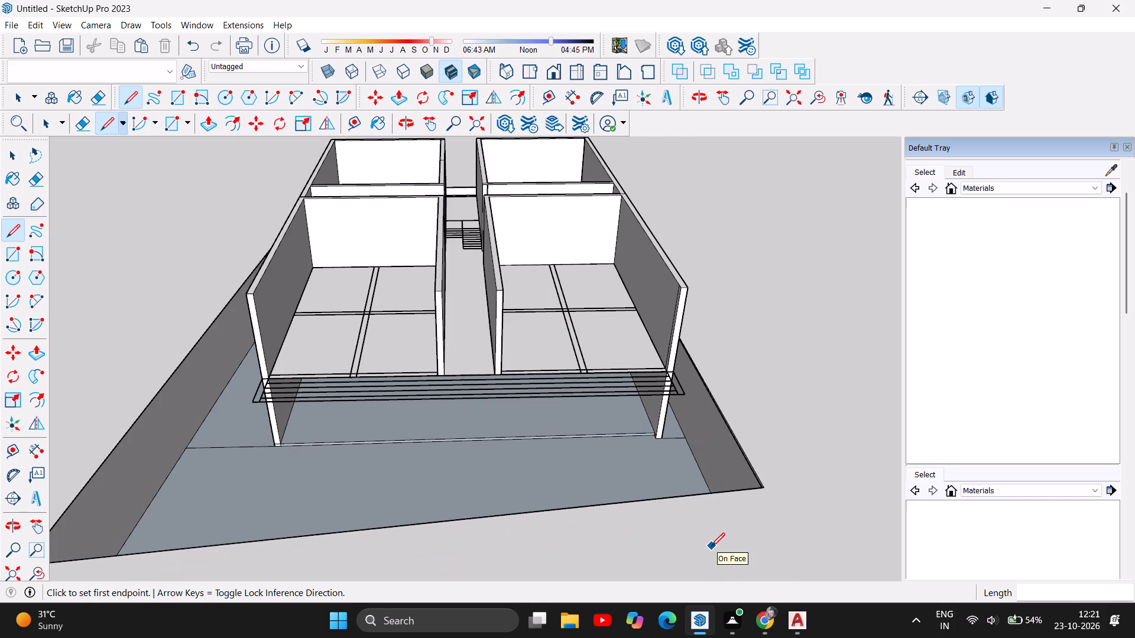
scroll(637, 403, up, 4)
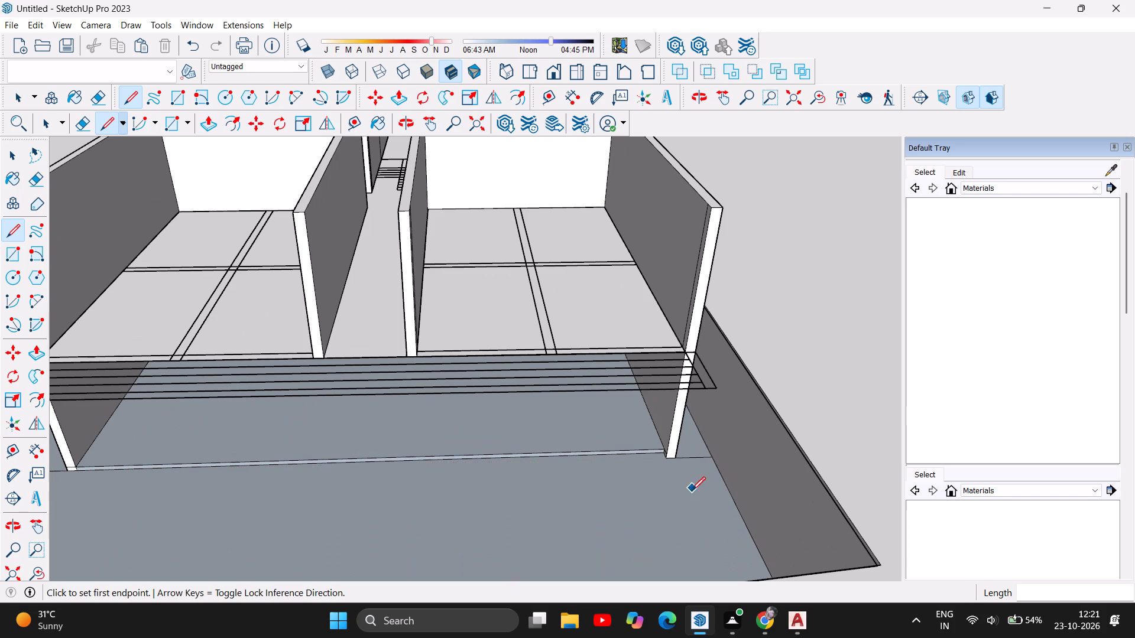
scroll(680, 466, up, 12)
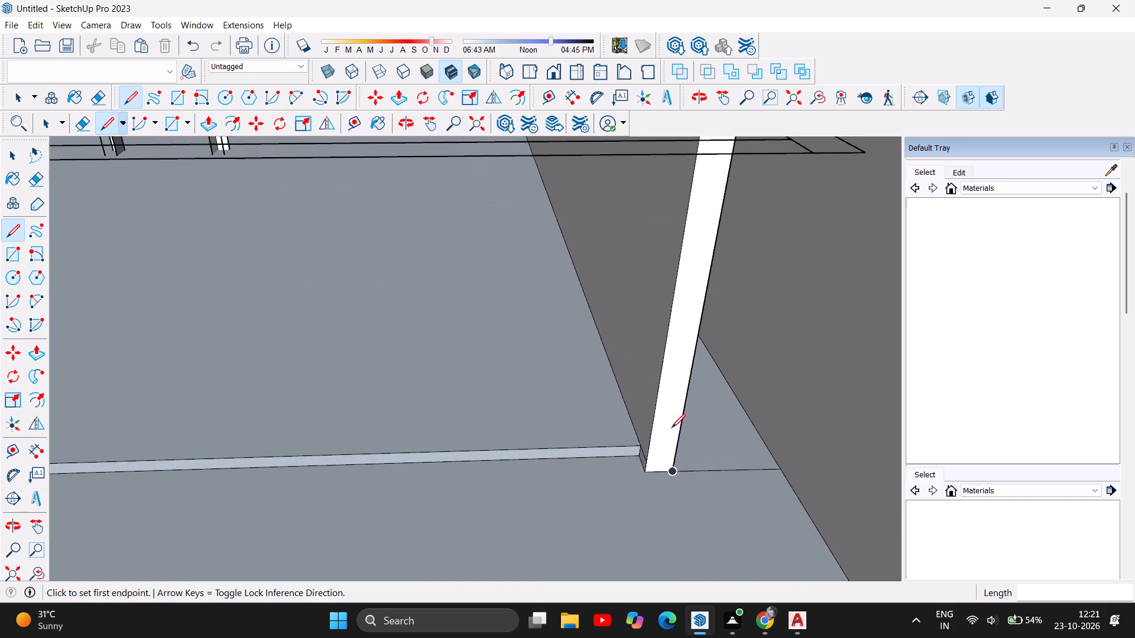
scroll(672, 428, down, 6)
scroll(728, 436, down, 6)
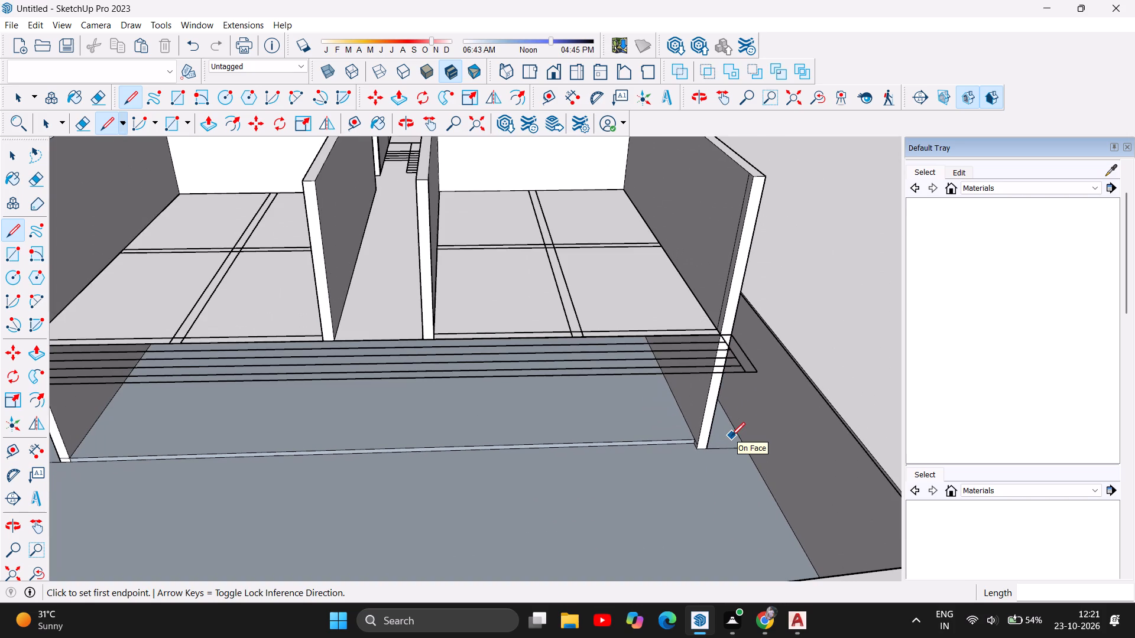
scroll(716, 446, up, 6)
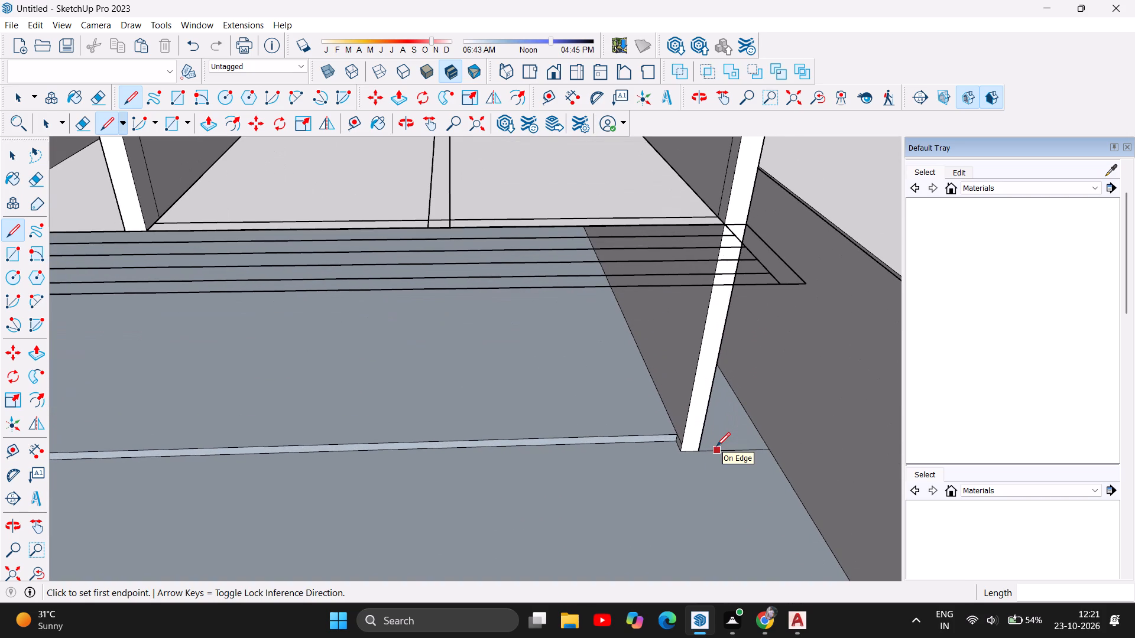
scroll(742, 441, up, 1)
scroll(744, 441, down, 10)
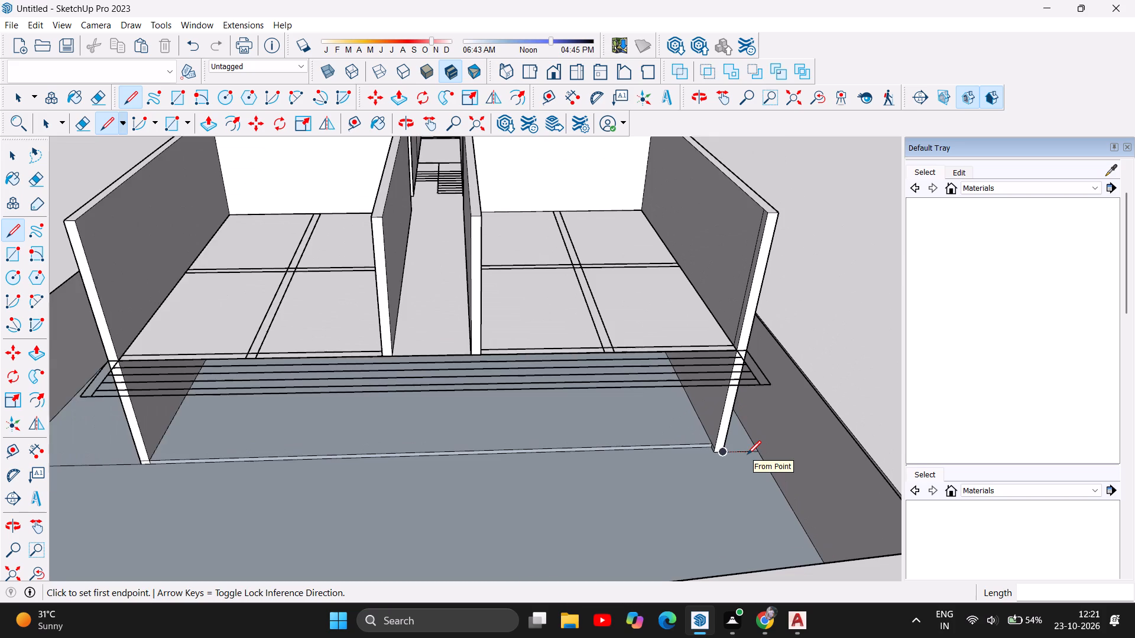
scroll(389, 443, up, 4)
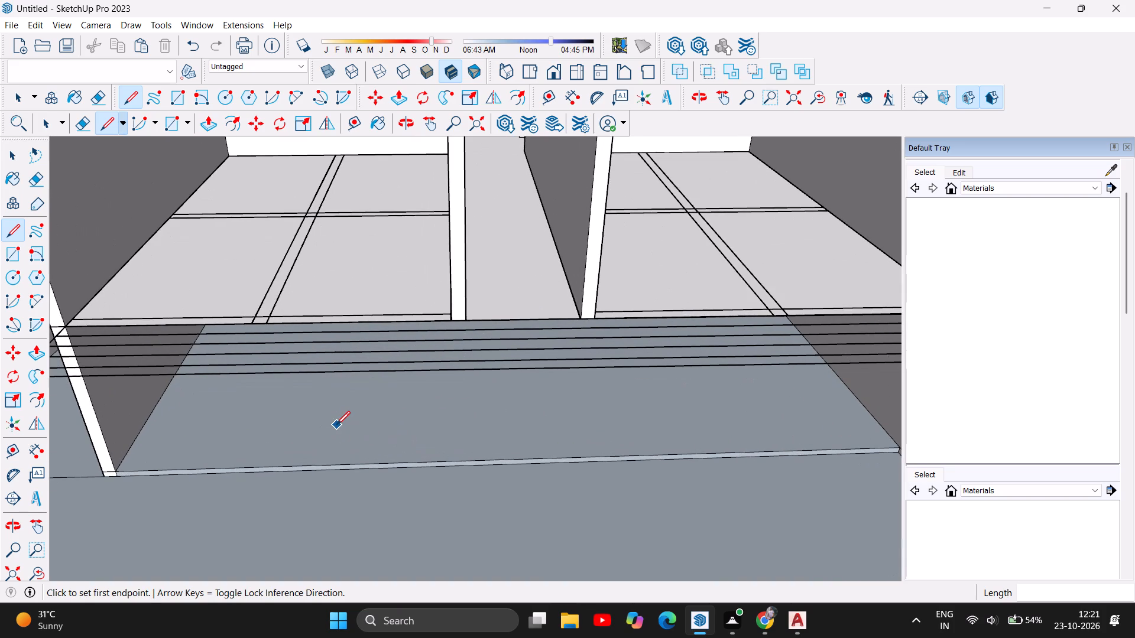
scroll(336, 425, down, 4)
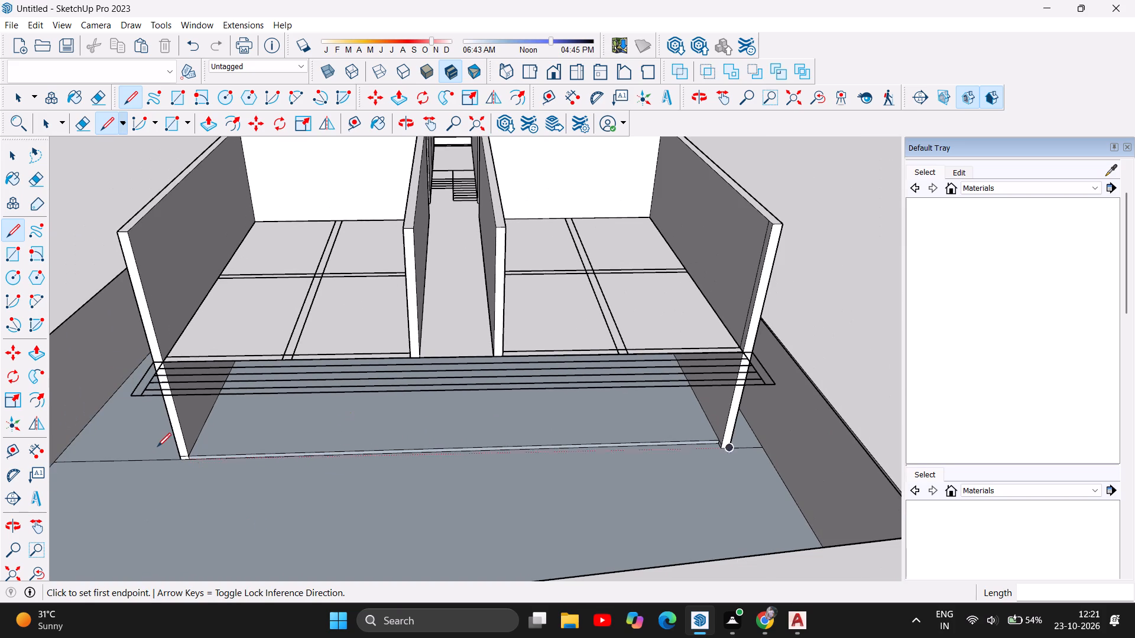
scroll(157, 447, up, 3)
scroll(147, 334, up, 5)
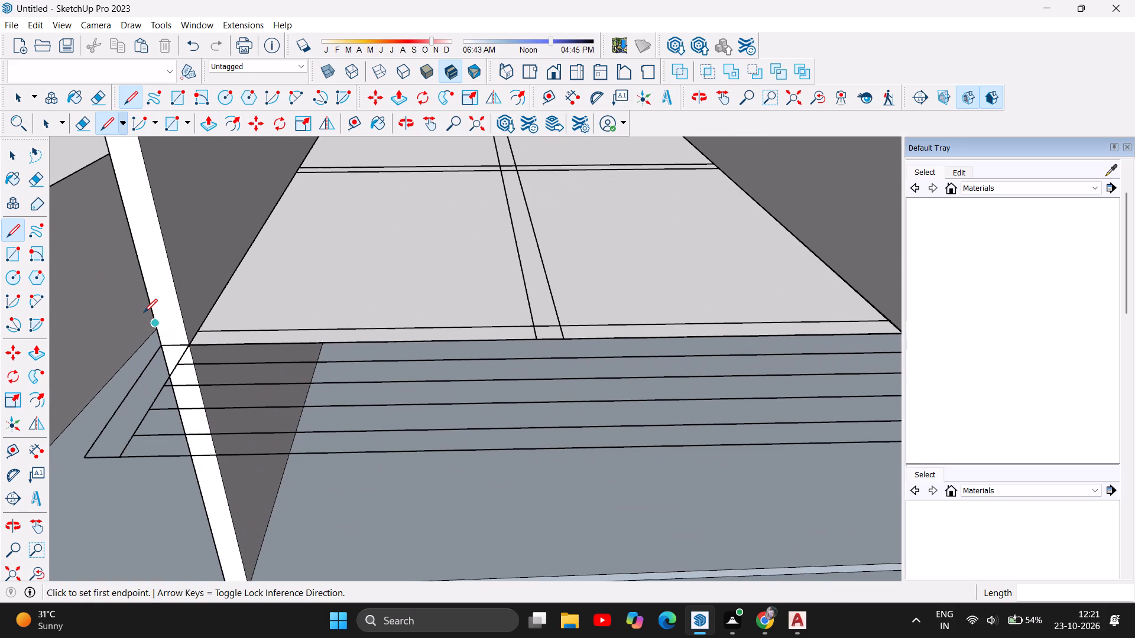
scroll(143, 373, down, 10)
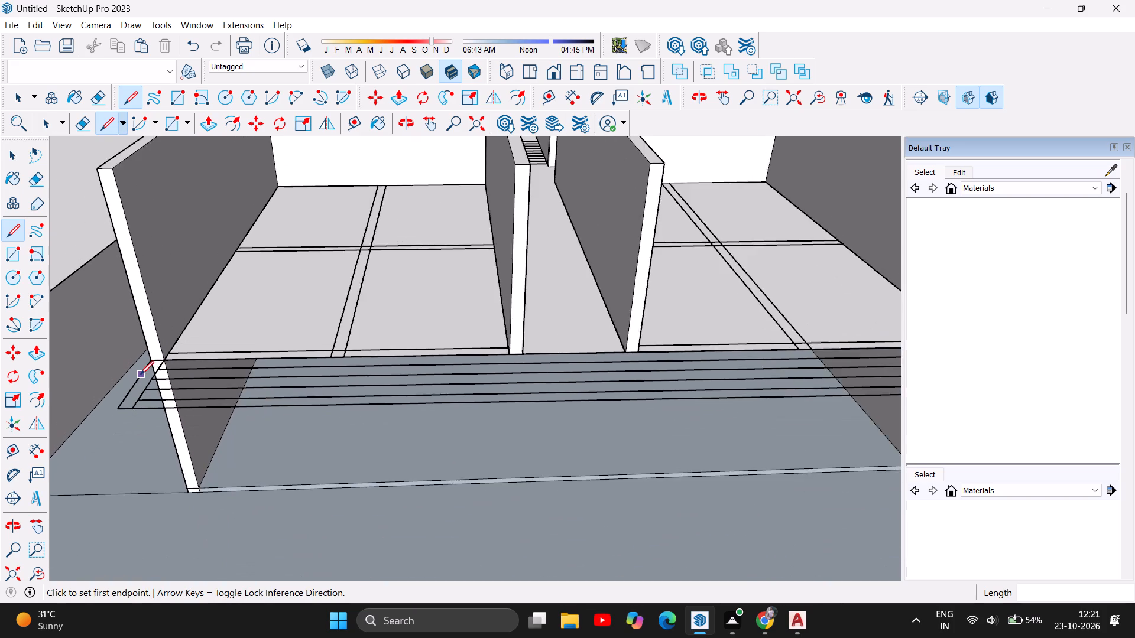
scroll(140, 375, down, 5)
scroll(666, 425, up, 4)
scroll(618, 425, up, 5)
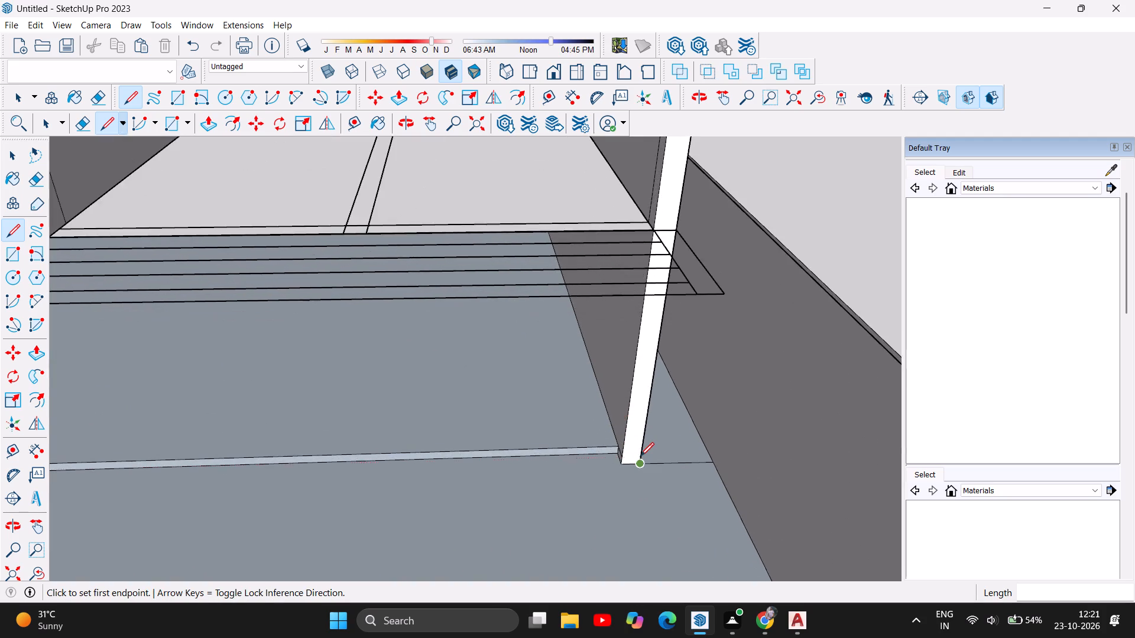
scroll(640, 456, up, 9)
scroll(692, 488, down, 18)
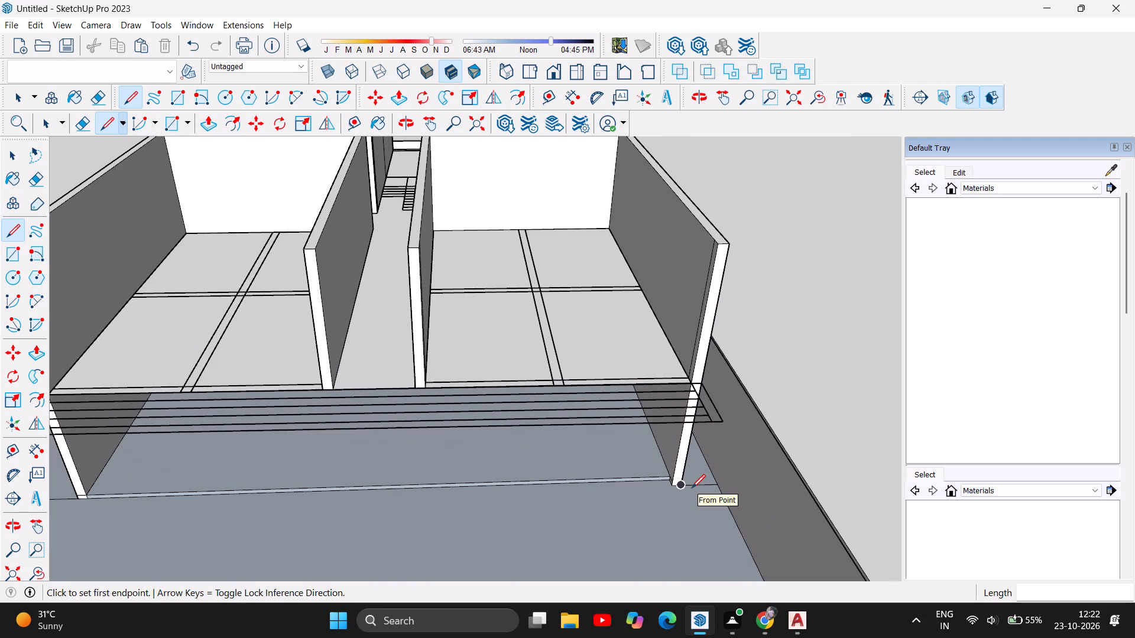
scroll(692, 488, down, 1)
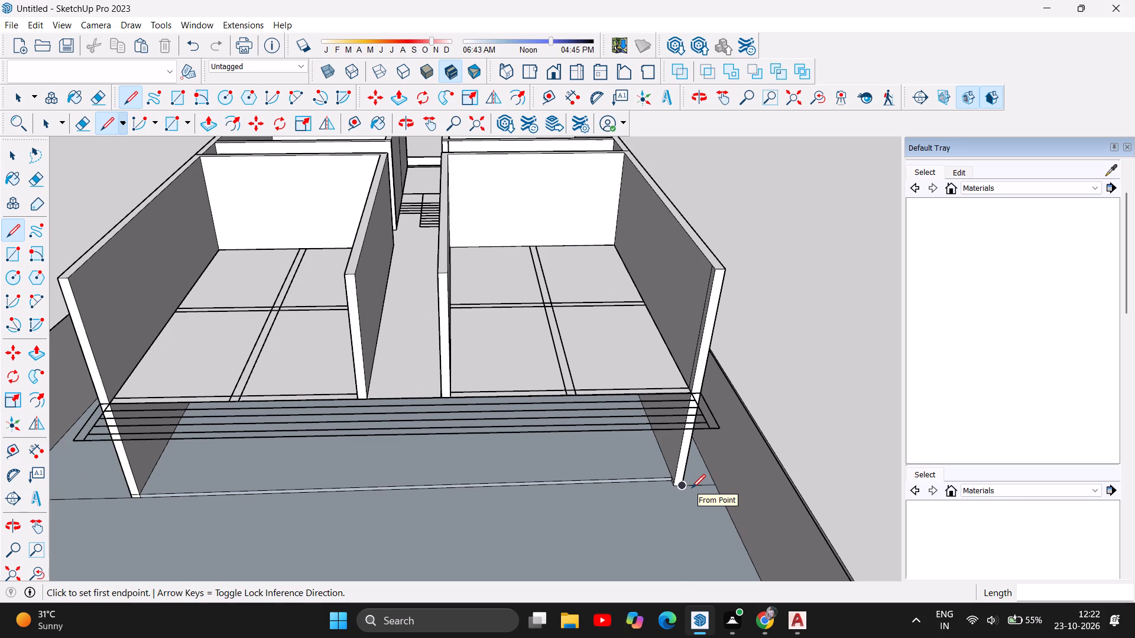
scroll(716, 482, down, 5)
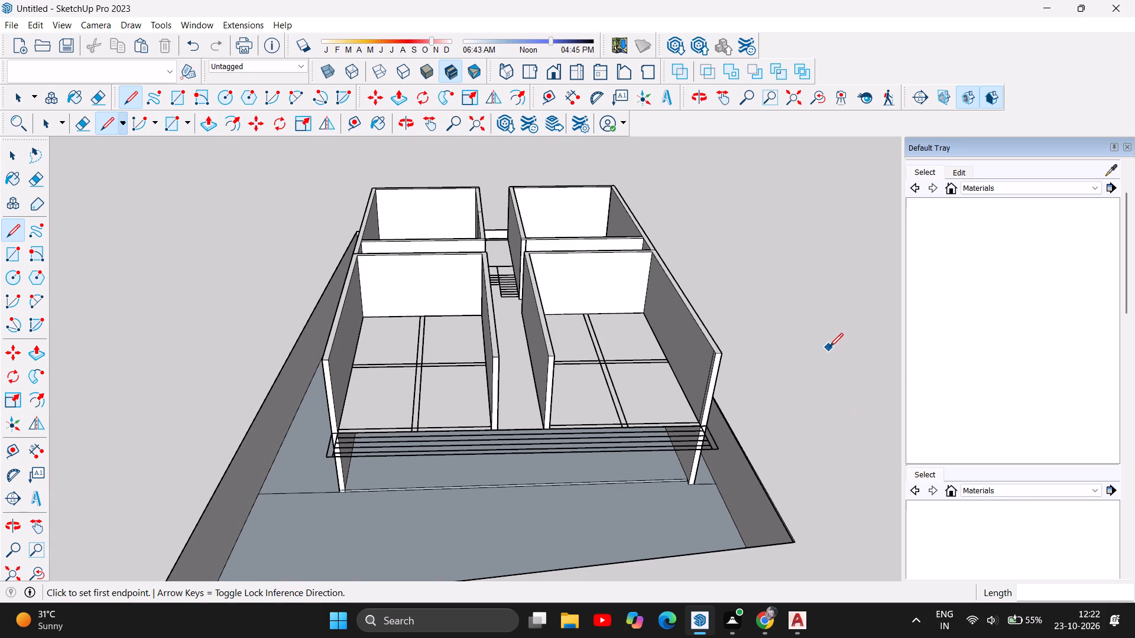
Raise the front ground face with Push/Pull to the level of the step lines, ending with a pull of about 9' 7 5/8".
scroll(822, 324, down, 3)
scroll(821, 443, up, 3)
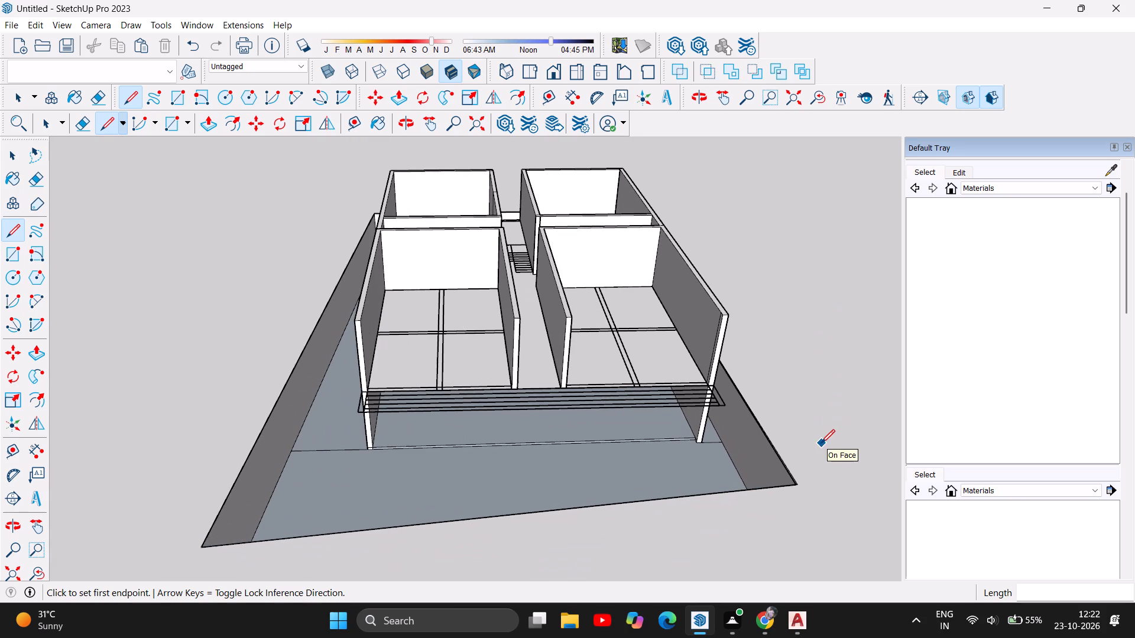
click(211, 127)
click(400, 484)
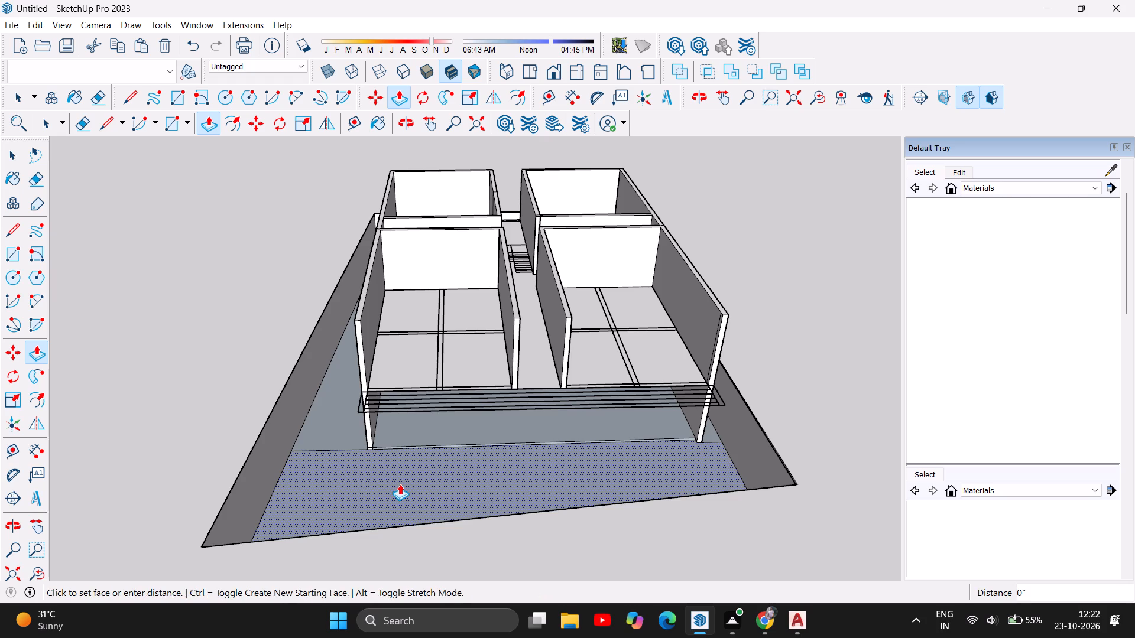
click(399, 486)
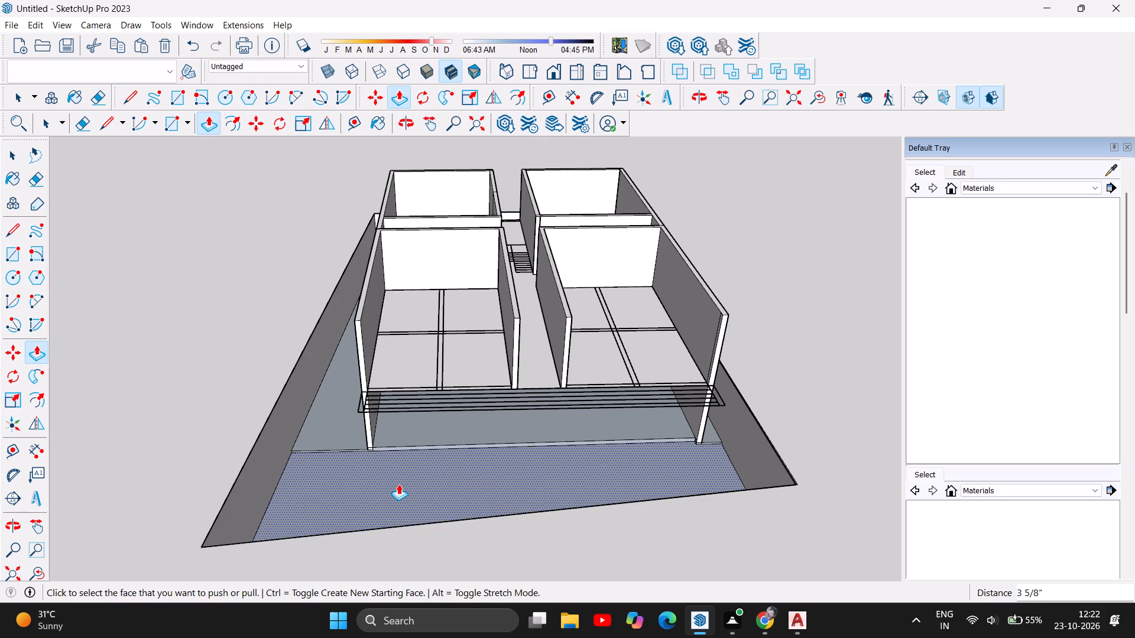
drag(398, 483, 409, 448)
drag(414, 473, 418, 436)
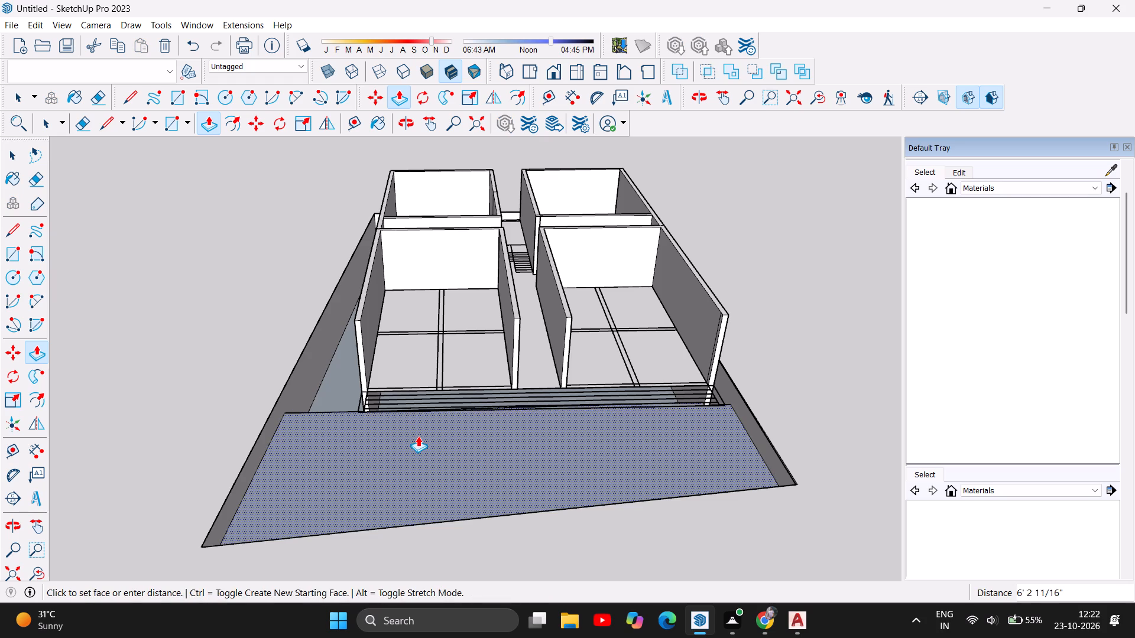
drag(418, 436, 438, 399)
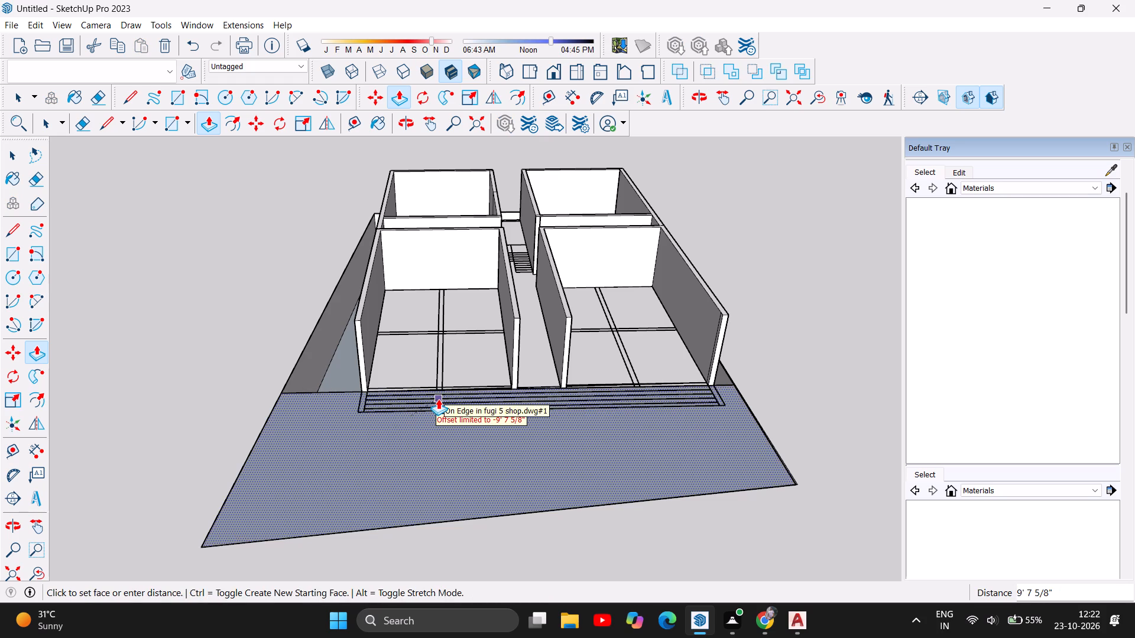
scroll(347, 500, down, 5)
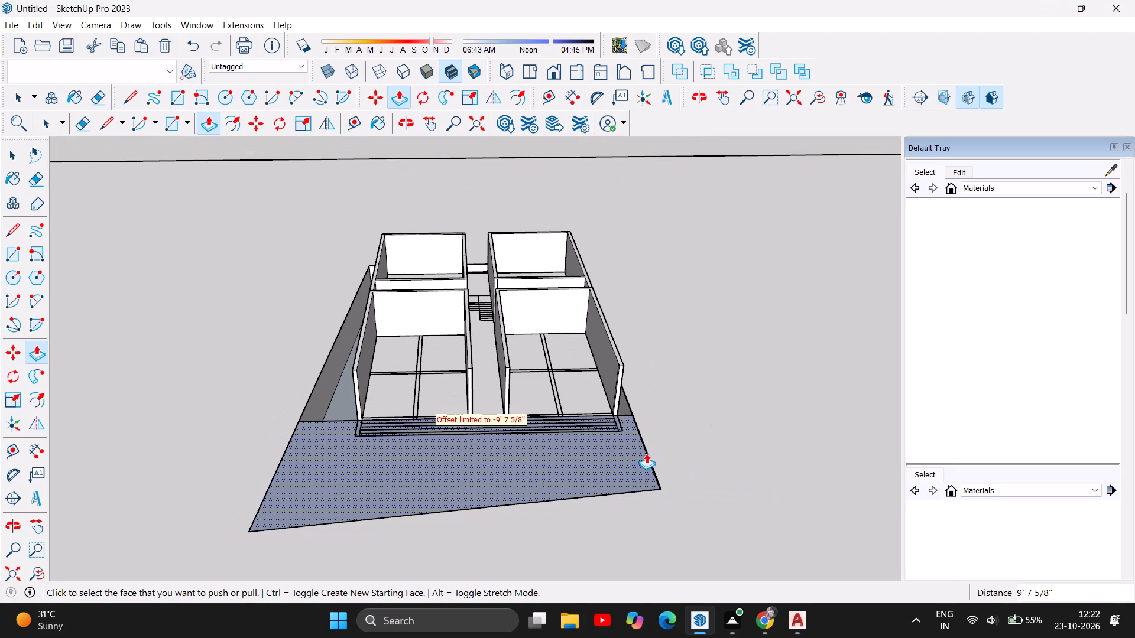
scroll(418, 504, up, 5)
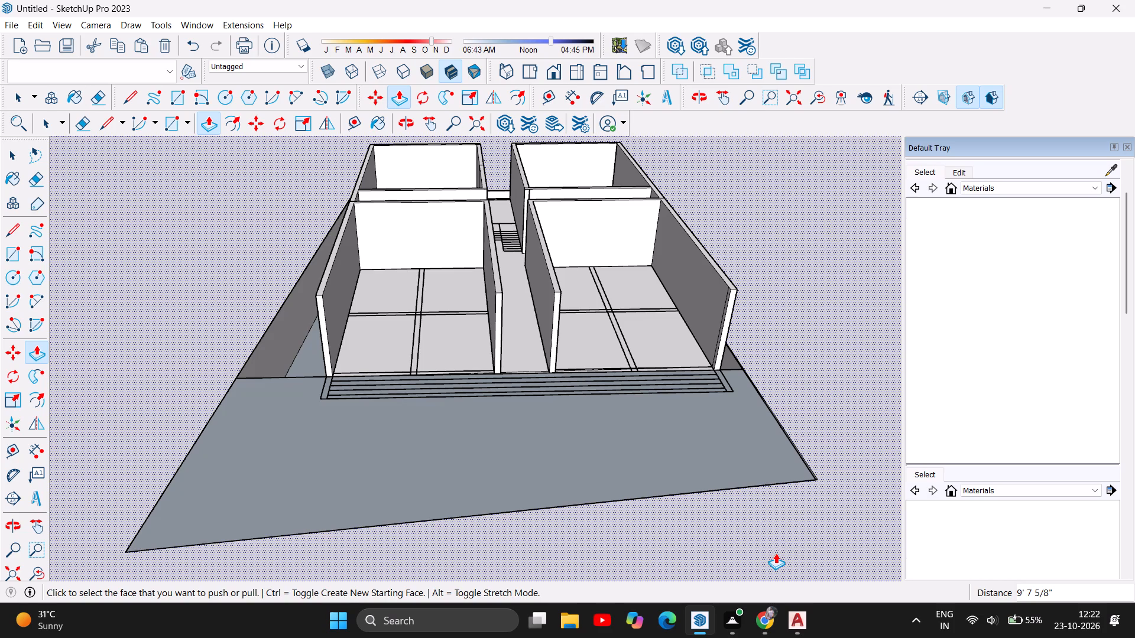
Draw a line from the steps' outer front corner on the wider side margin straight along the green axis to the front edge.
click(98, 118)
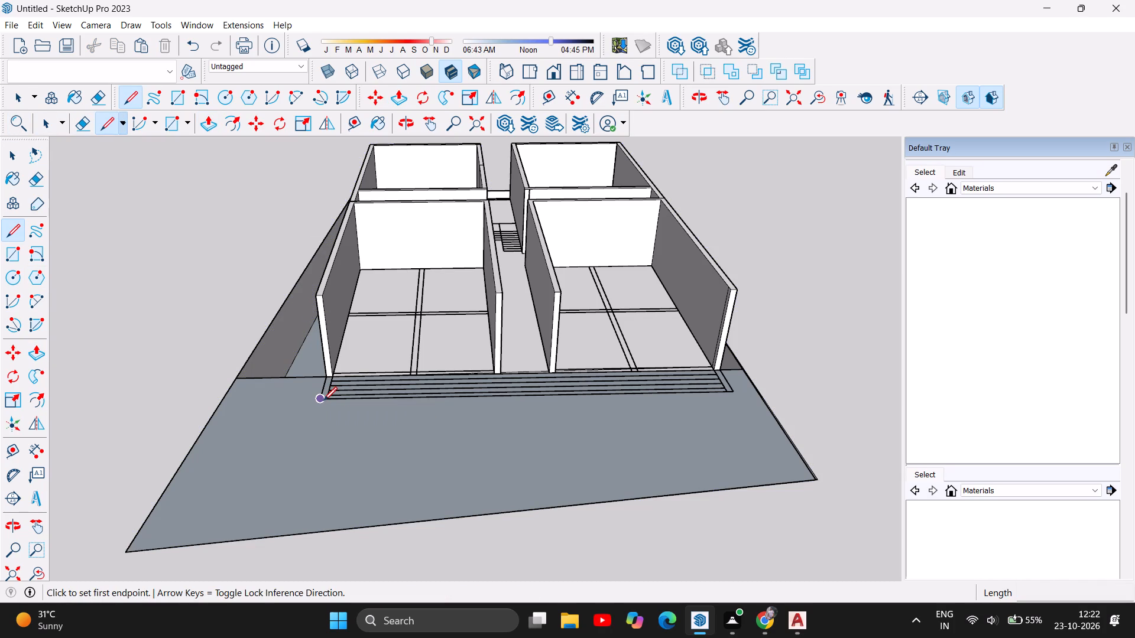
click(321, 400)
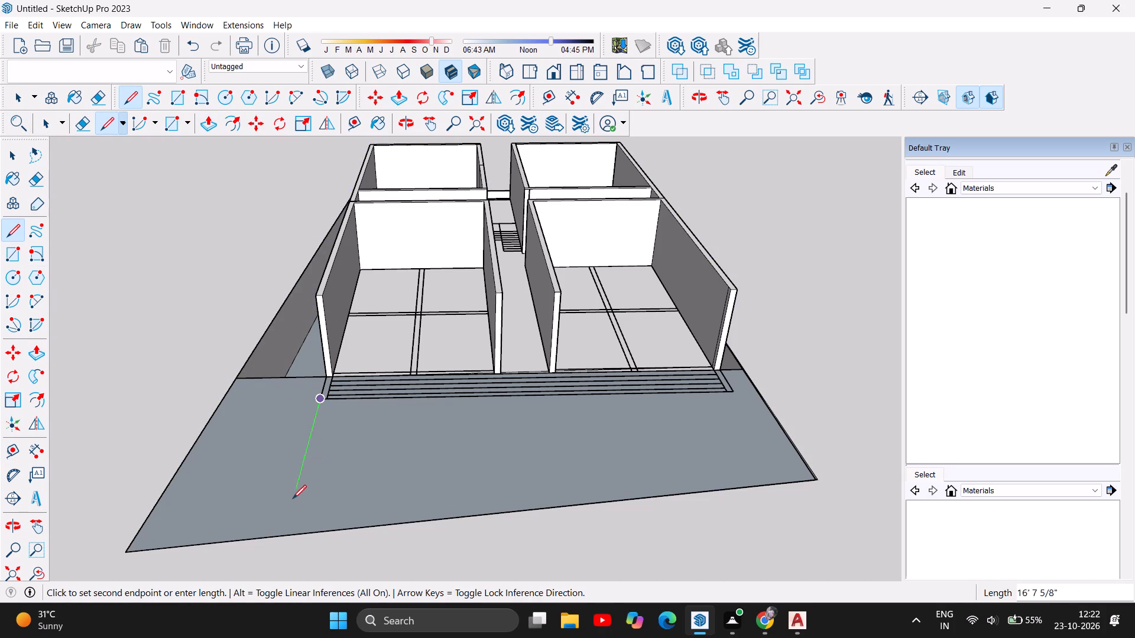
click(285, 536)
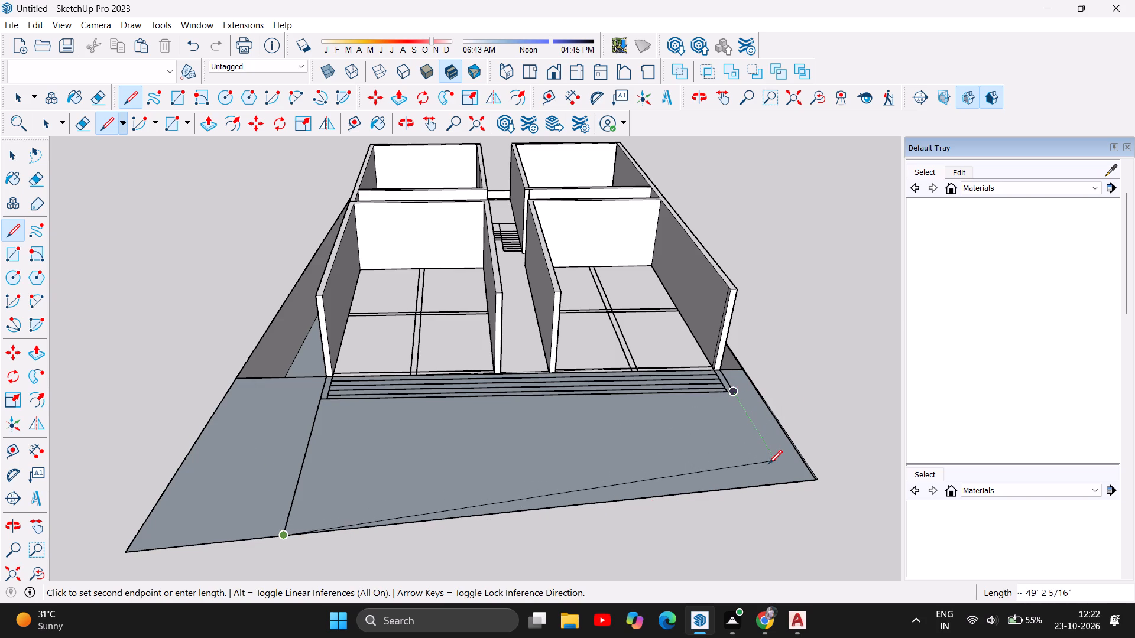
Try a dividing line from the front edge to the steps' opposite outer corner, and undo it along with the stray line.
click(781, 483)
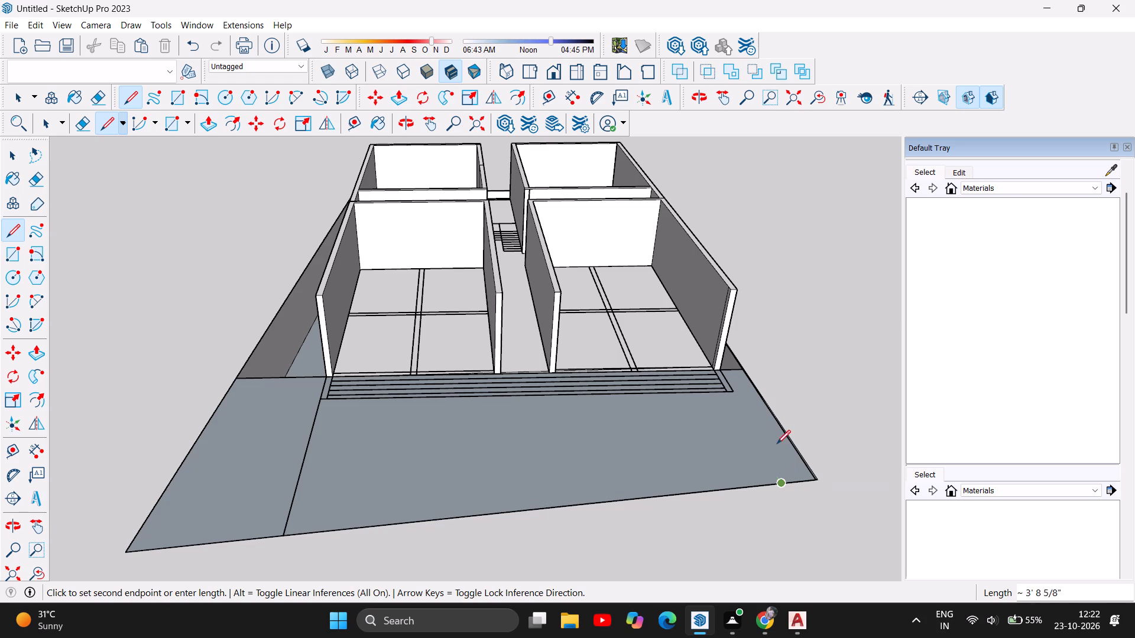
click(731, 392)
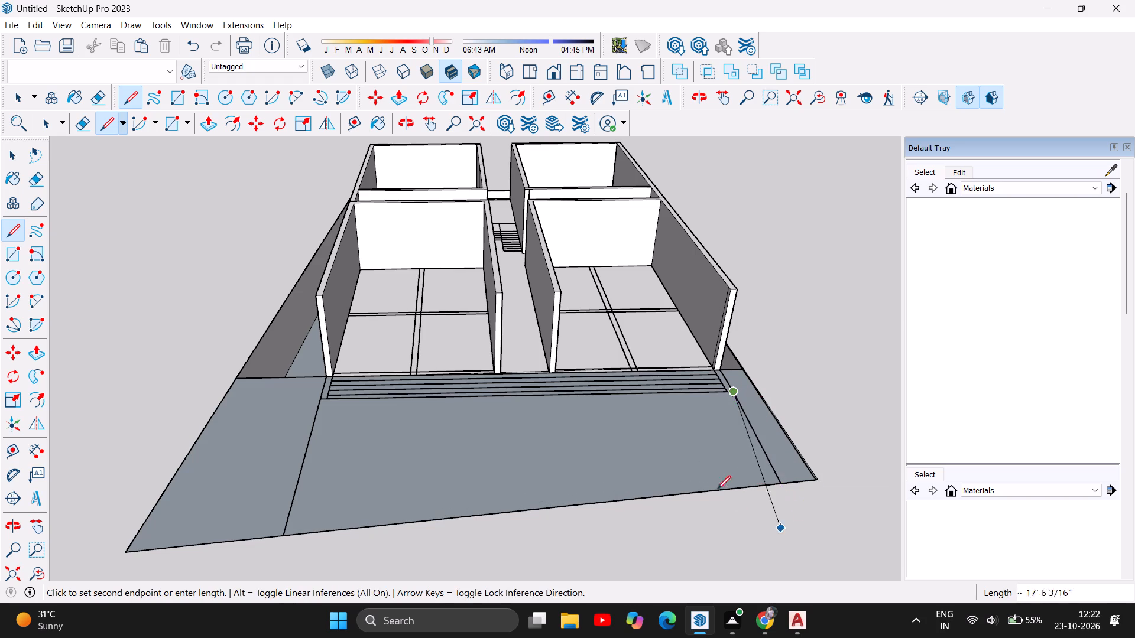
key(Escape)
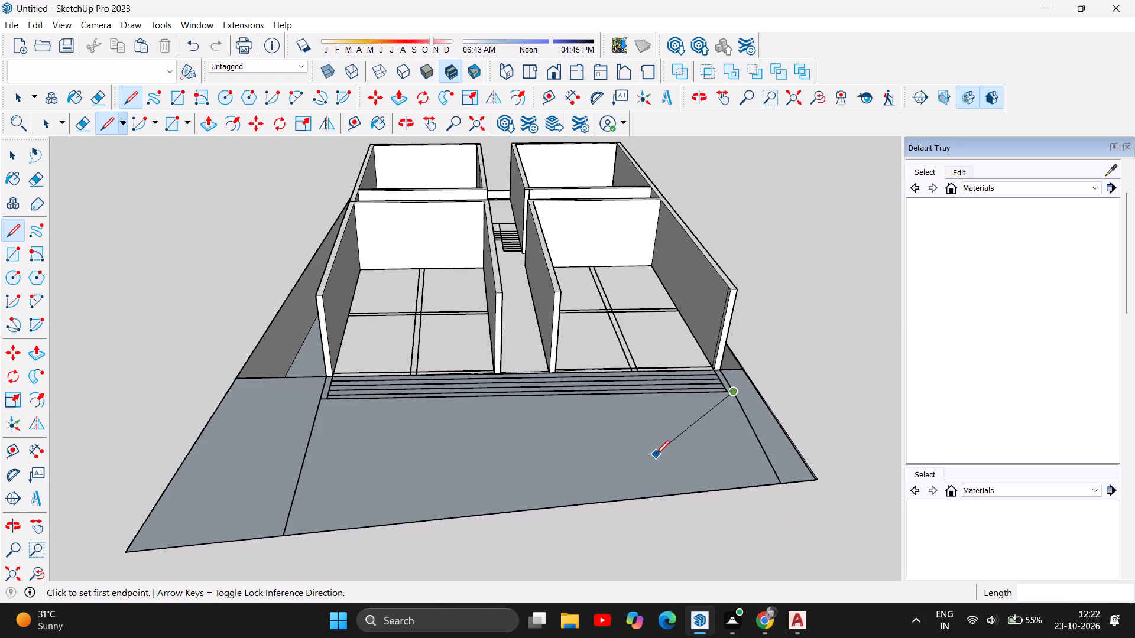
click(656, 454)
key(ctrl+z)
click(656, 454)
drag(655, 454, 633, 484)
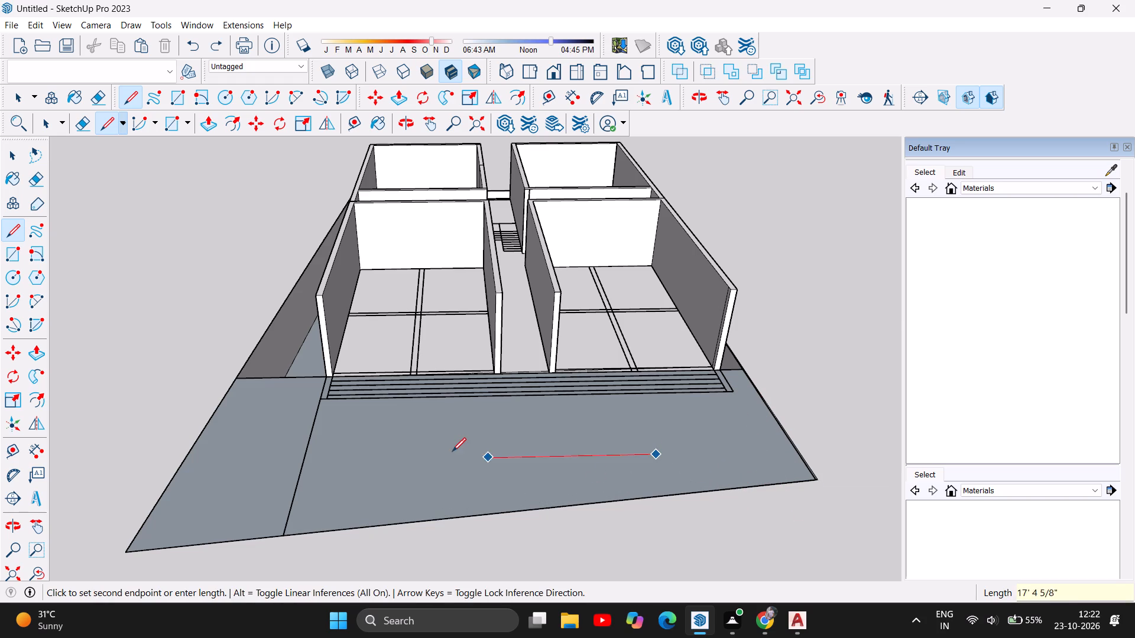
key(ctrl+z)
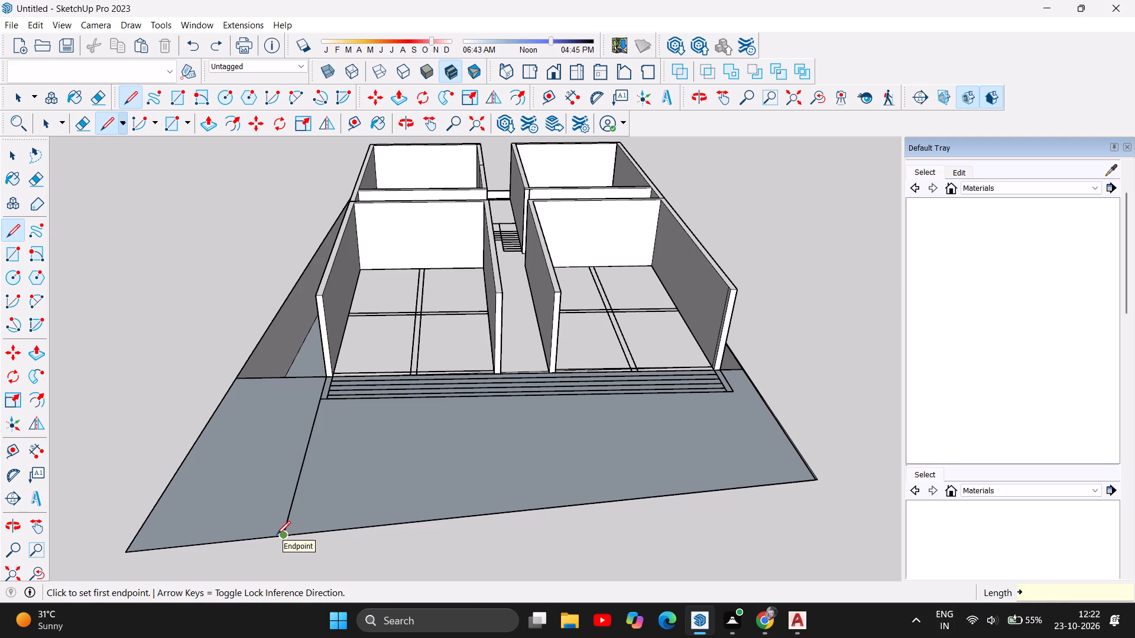
Draw a line along the front edge from the first divider's end, and on along the green axis to the steps' opposite outer corner.
click(283, 538)
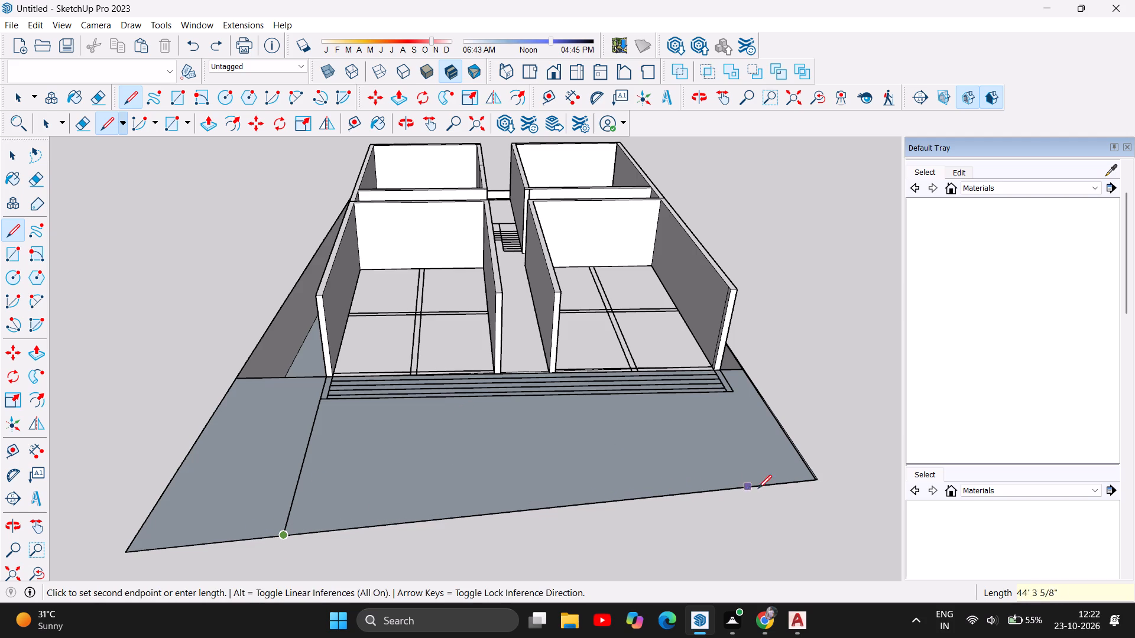
click(790, 486)
click(732, 395)
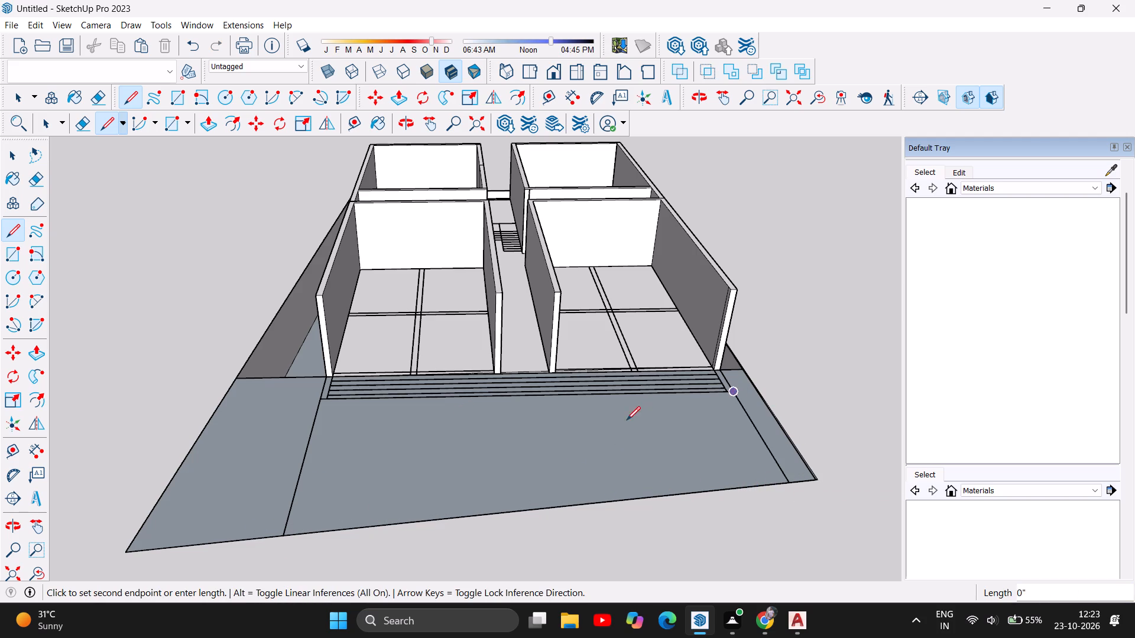
key(Escape)
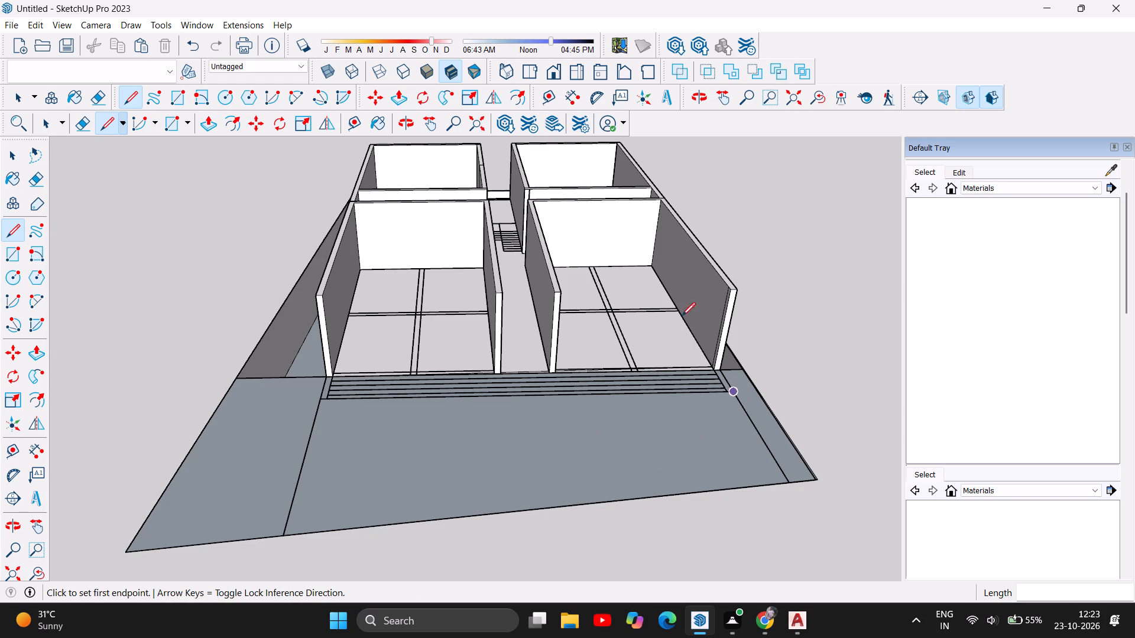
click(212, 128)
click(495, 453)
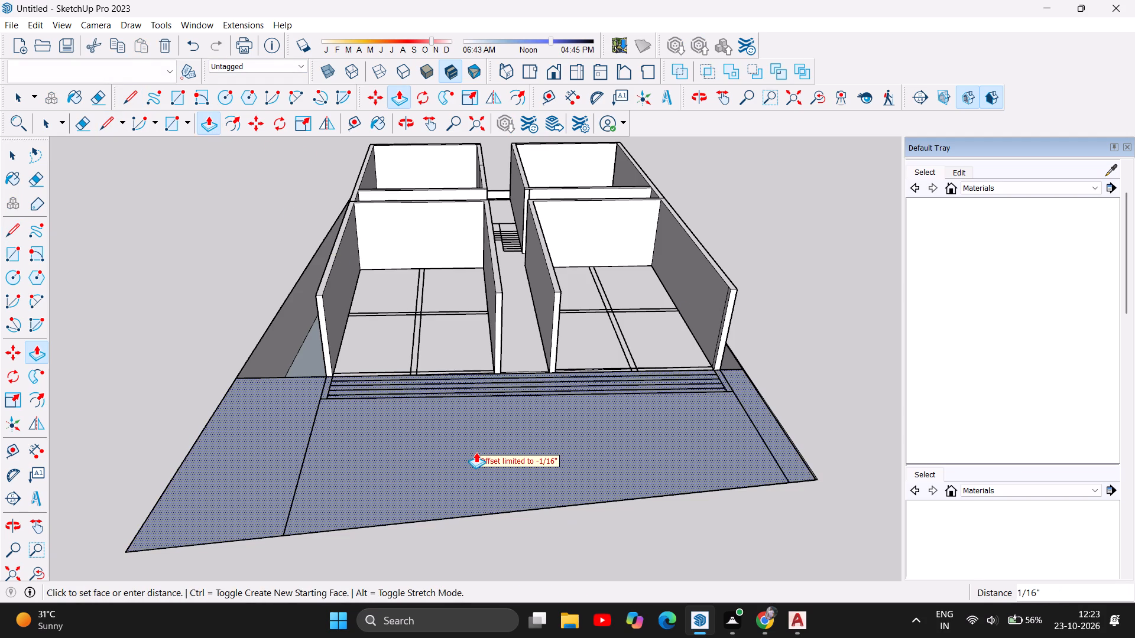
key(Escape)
Examine the raised front ground, its dividing lines and the building's walls from the front, sides and back.
scroll(492, 494, down, 6)
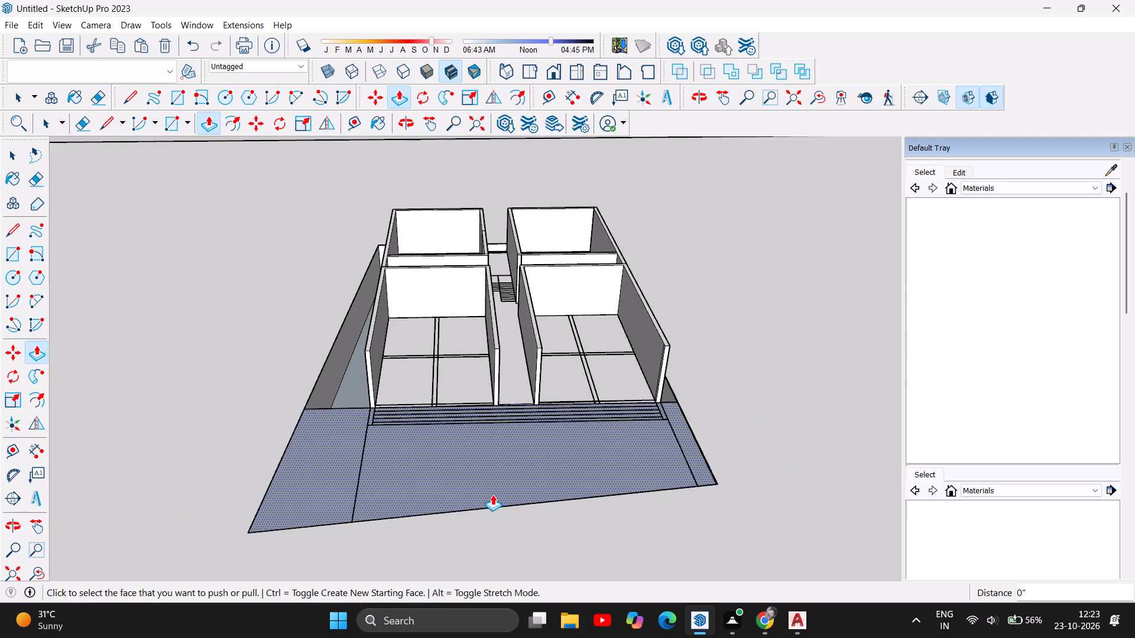
scroll(492, 494, down, 5)
scroll(601, 480, up, 11)
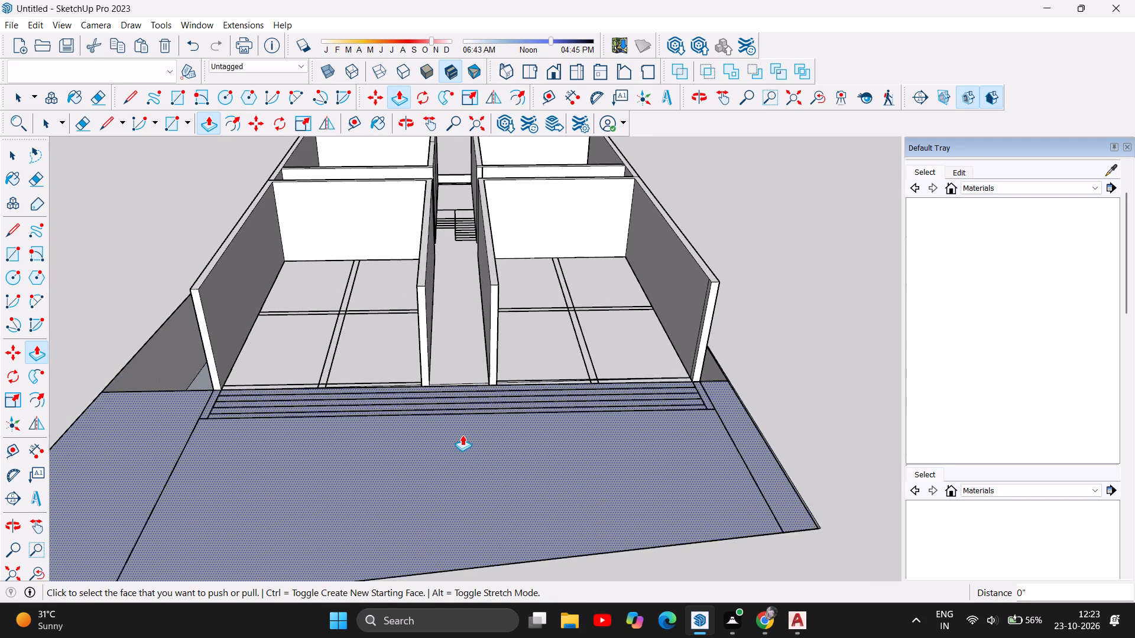
scroll(462, 435, up, 1)
scroll(460, 341, up, 1)
scroll(460, 341, down, 5)
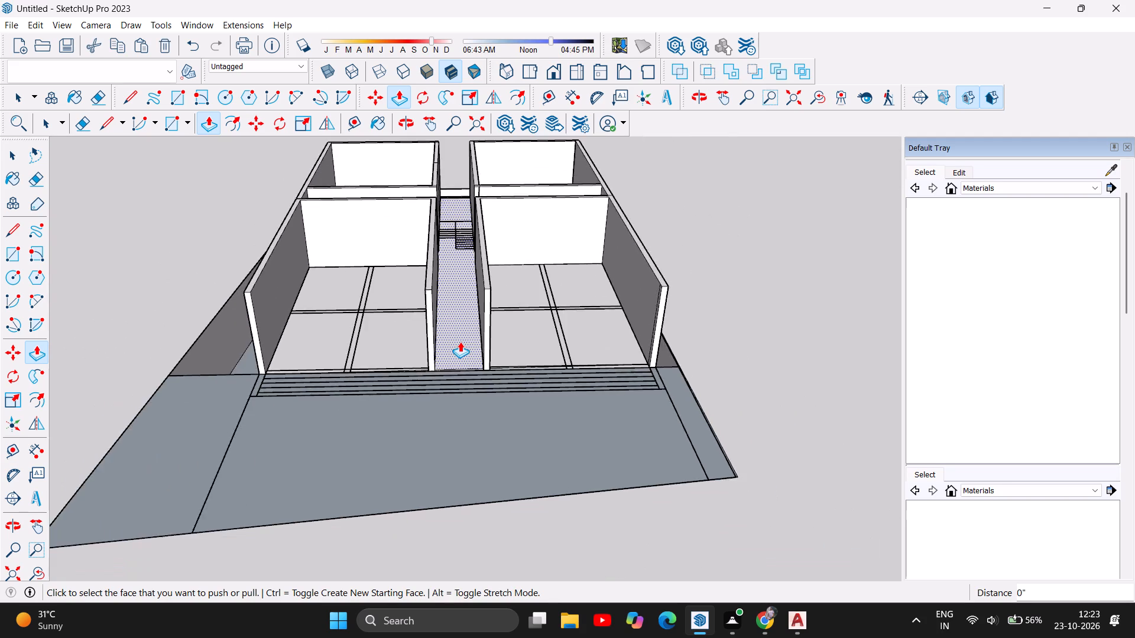
scroll(460, 341, down, 6)
click(400, 121)
drag(353, 347, 361, 344)
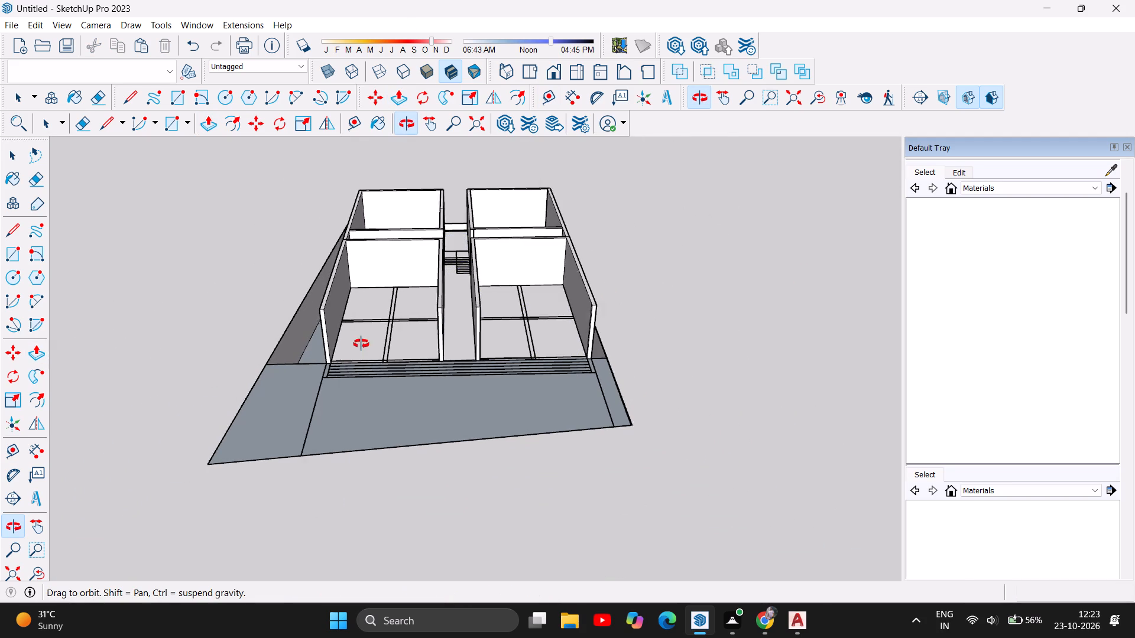
drag(361, 344, 740, 364)
drag(607, 414, 748, 391)
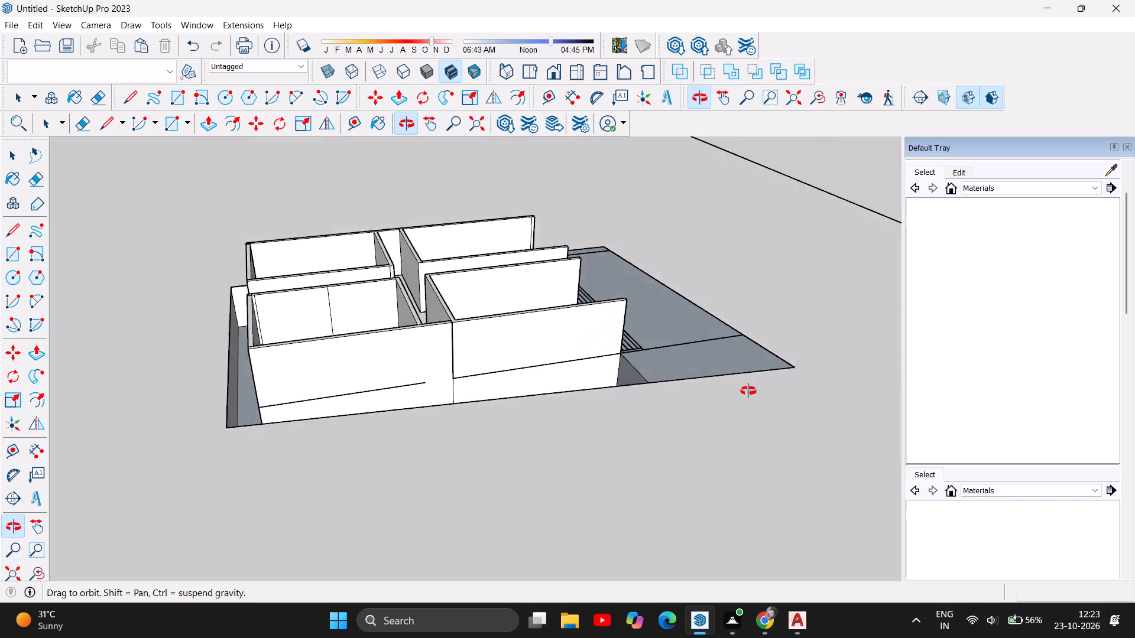
drag(748, 391, 769, 389)
drag(498, 405, 805, 336)
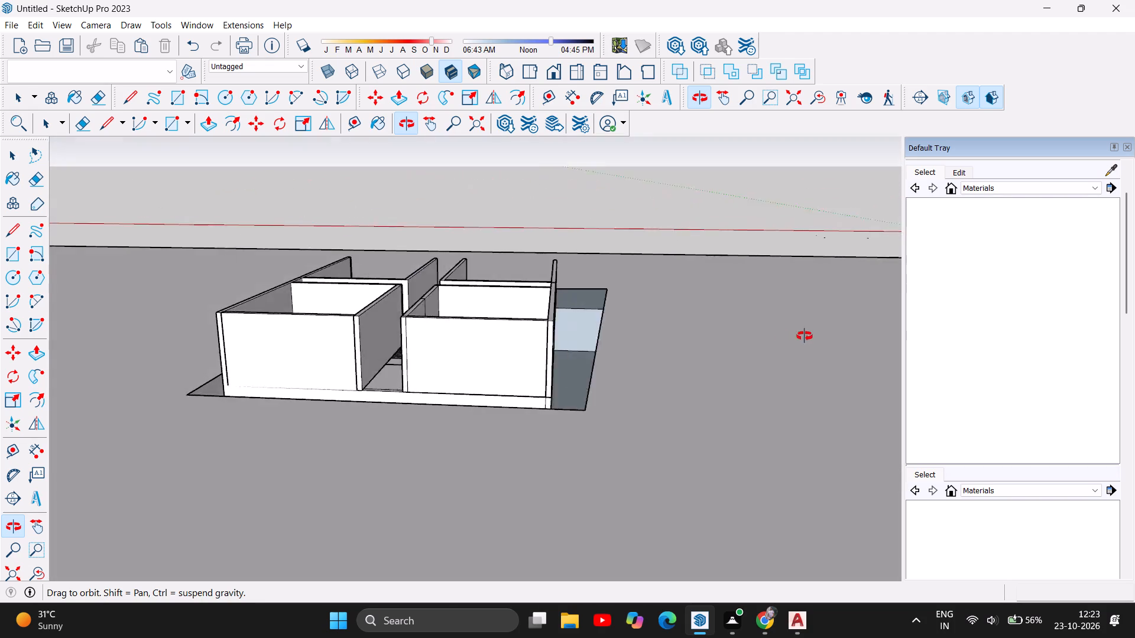
drag(805, 336, 333, 415)
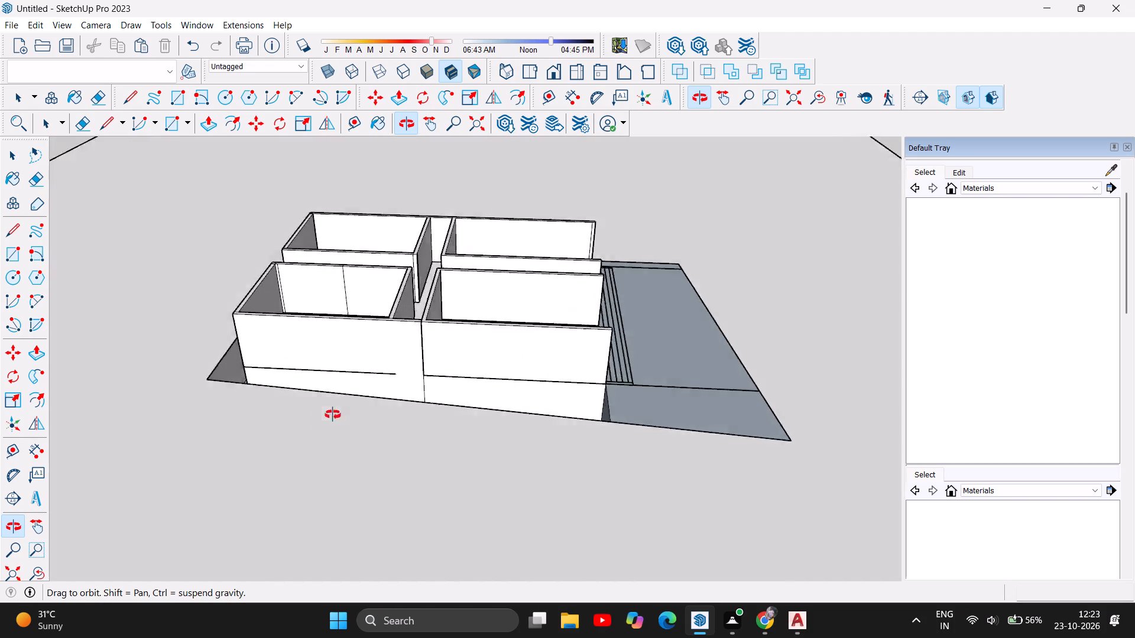
drag(333, 415, 0, 328)
drag(677, 402, 456, 460)
scroll(479, 444, down, 6)
drag(400, 454, 583, 418)
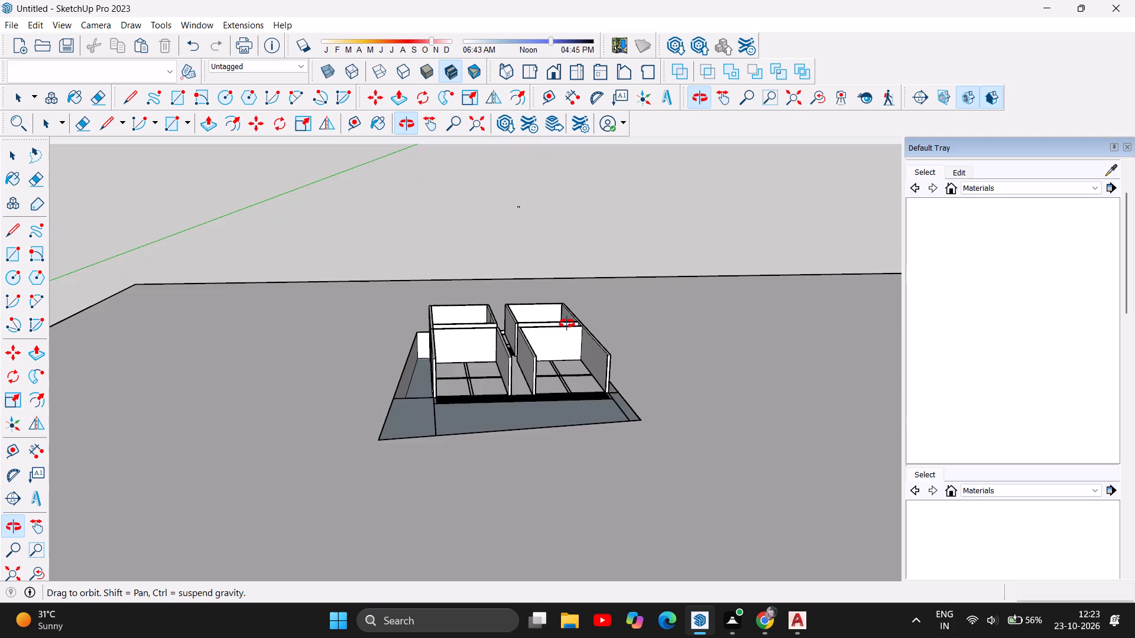
scroll(567, 324, up, 5)
scroll(422, 308, down, 4)
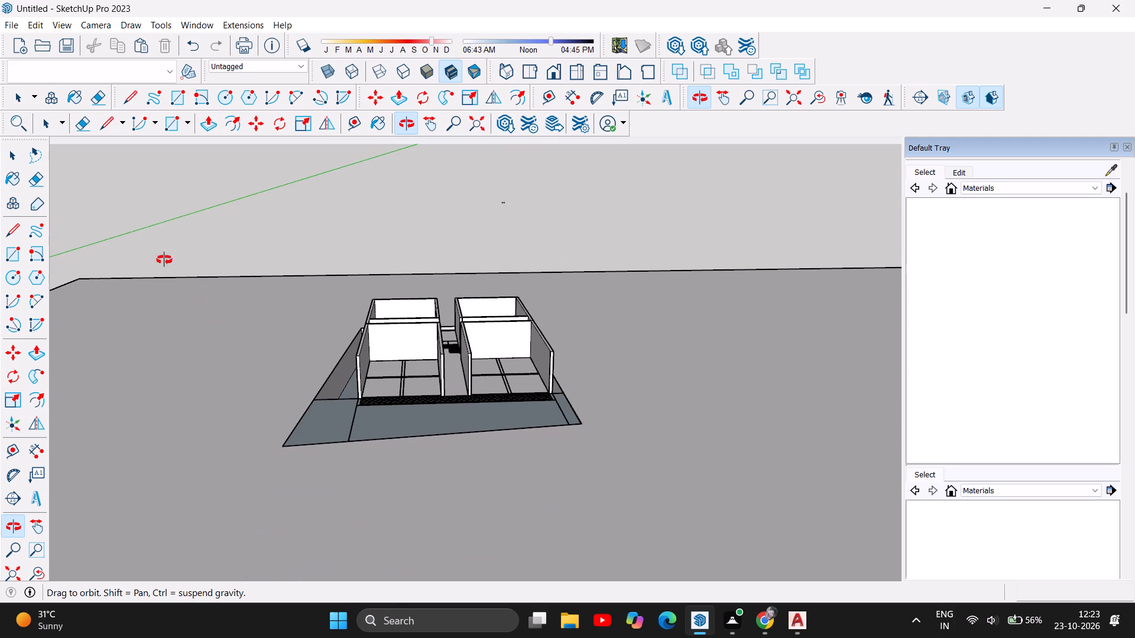
Delete the raised ground face in front of the building.
click(7, 161)
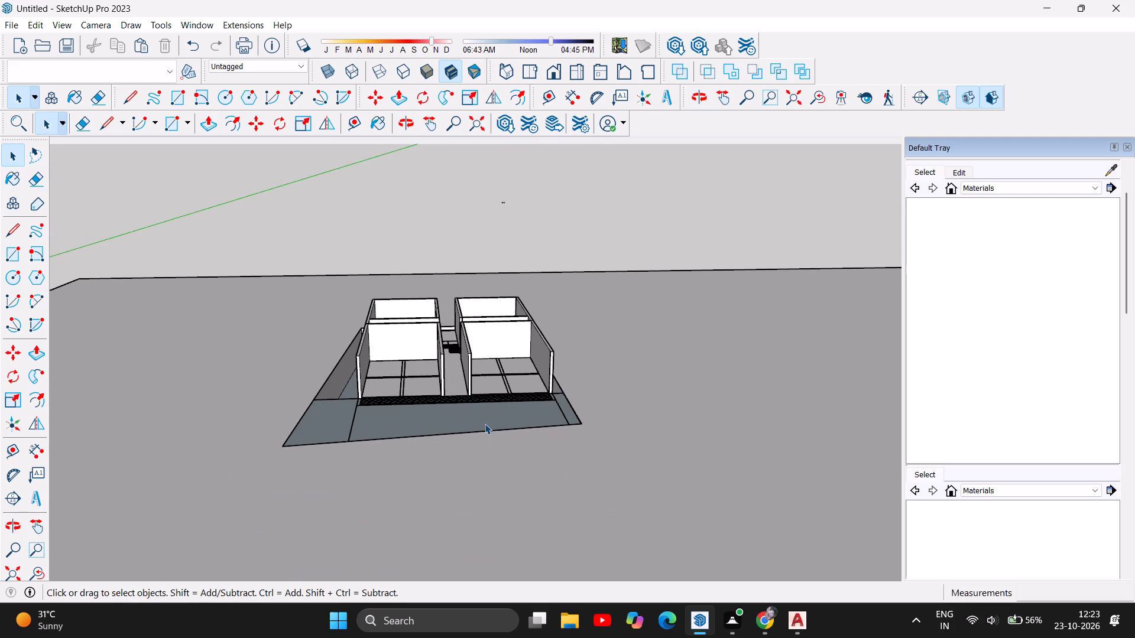
click(485, 424)
scroll(521, 399, up, 5)
scroll(302, 437, up, 2)
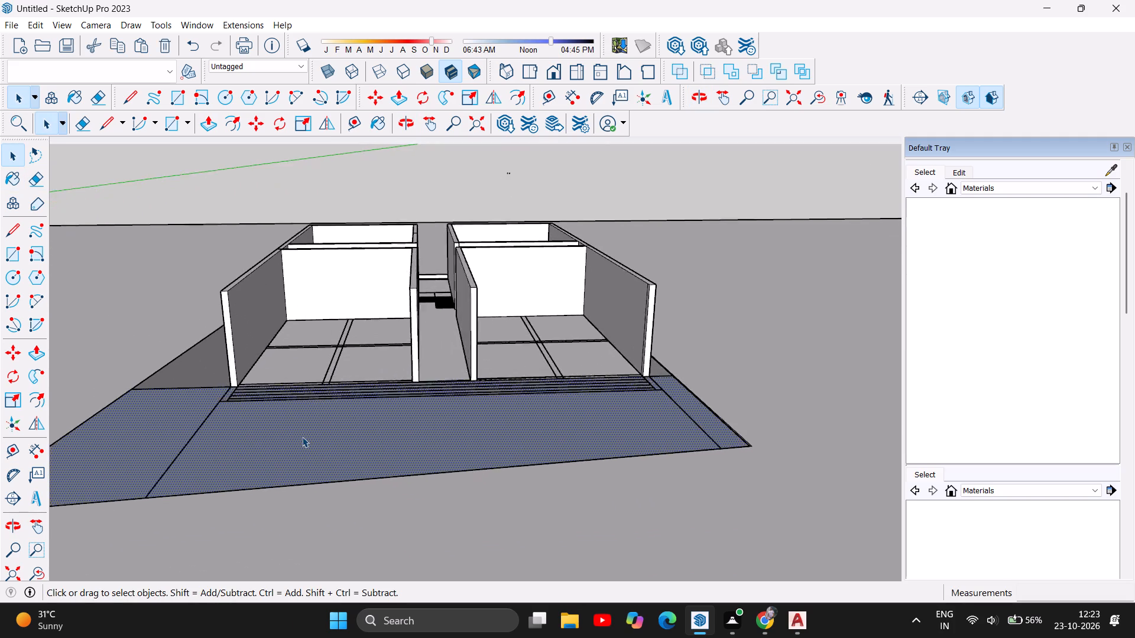
scroll(302, 437, up, 5)
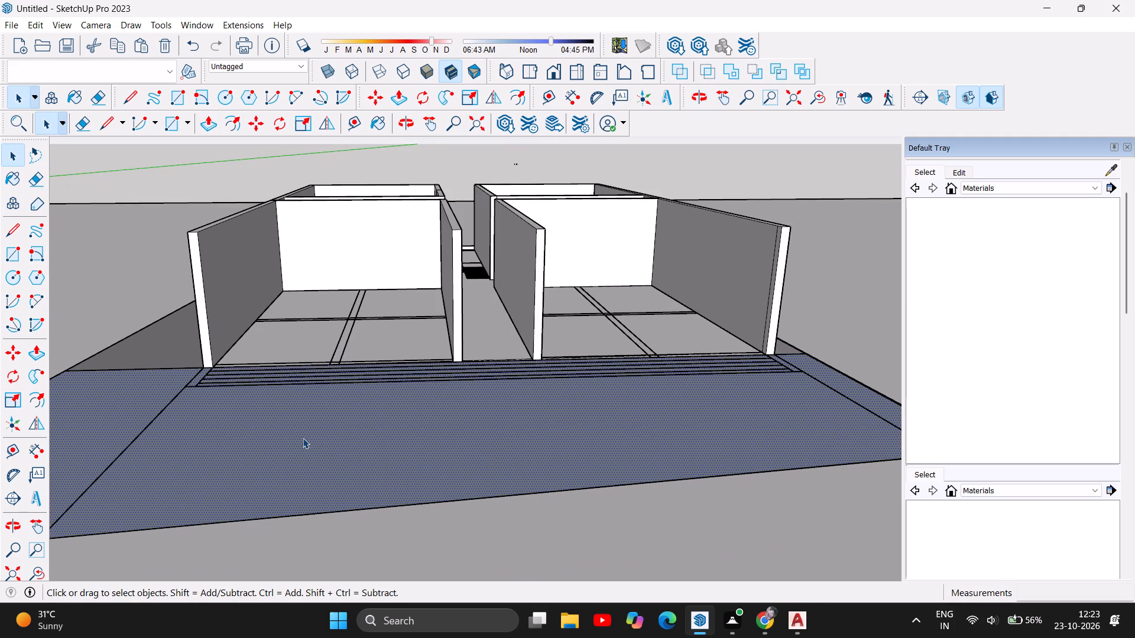
key(Delete)
Examine the opened front area, the vertical face below the steps and the remaining dividing lines.
scroll(303, 438, down, 4)
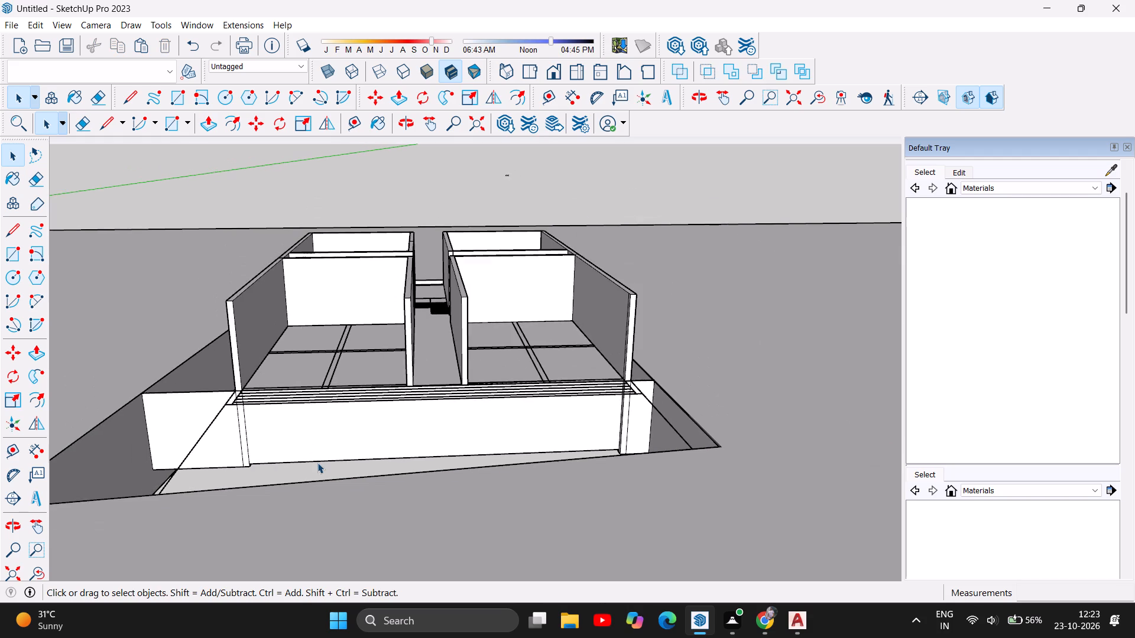
scroll(317, 463, down, 3)
scroll(260, 468, up, 13)
scroll(339, 490, up, 2)
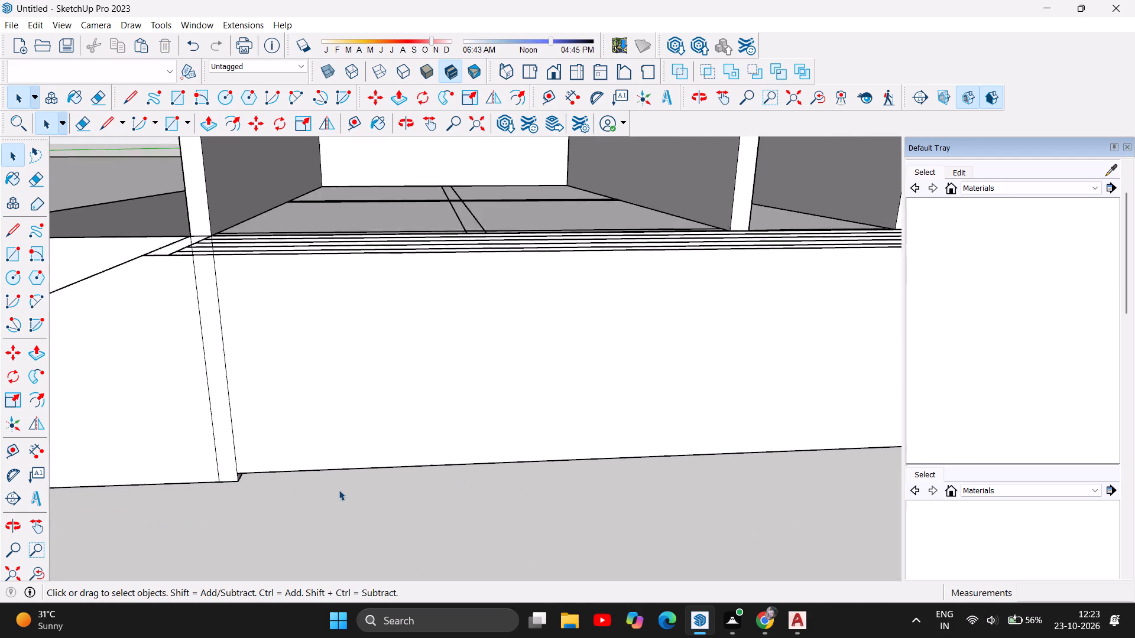
scroll(339, 490, up, 4)
scroll(353, 520, down, 6)
scroll(353, 520, up, 6)
scroll(353, 520, down, 7)
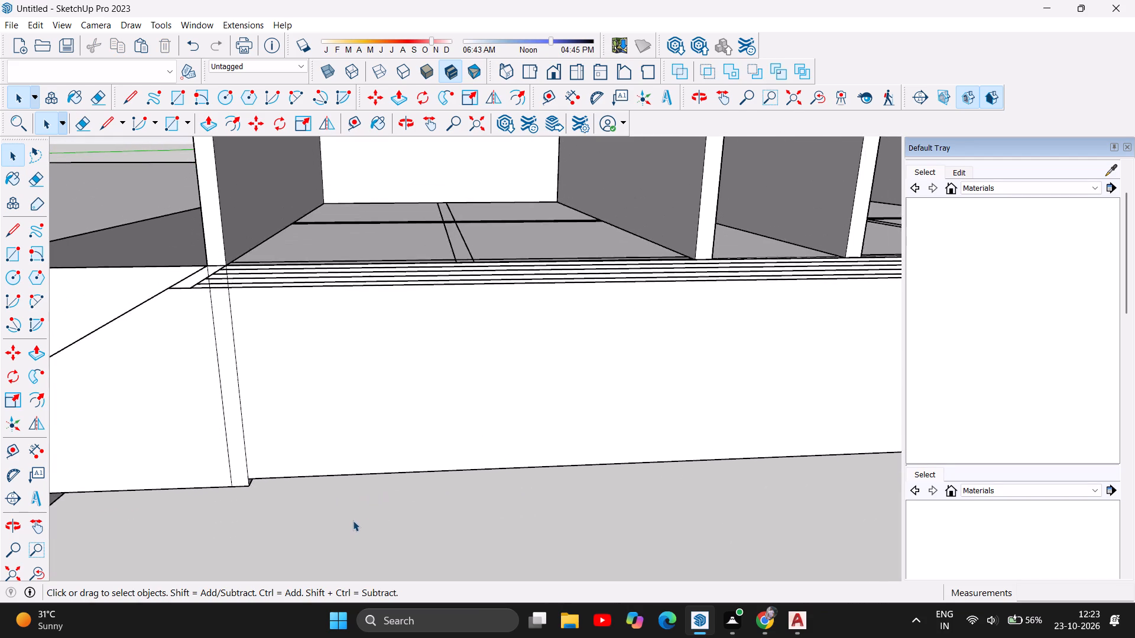
scroll(353, 520, down, 14)
scroll(353, 520, down, 13)
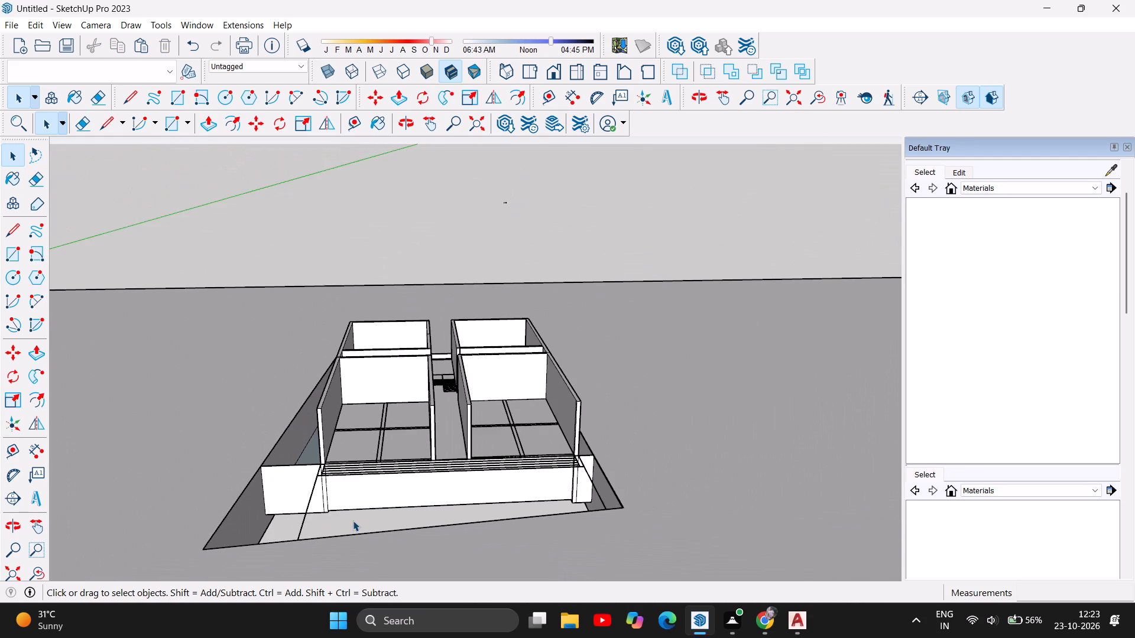
Examine the building's front, its walls, the entrance steps and the gridded room floors from the front and from above.
scroll(353, 520, up, 6)
scroll(395, 496, up, 1)
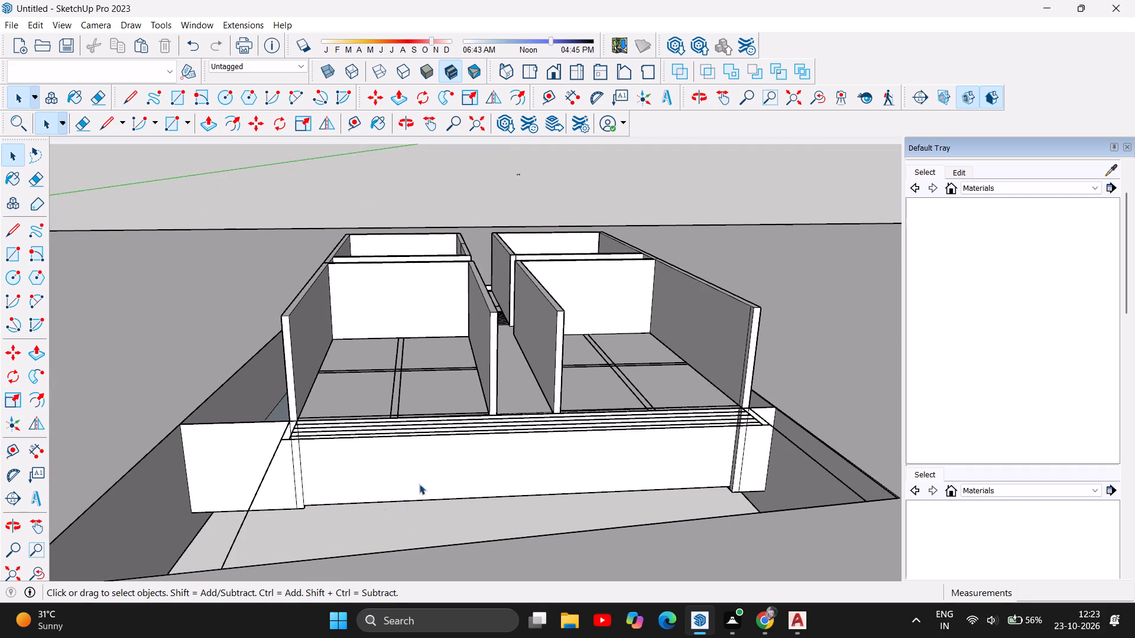
scroll(437, 479, down, 6)
click(407, 123)
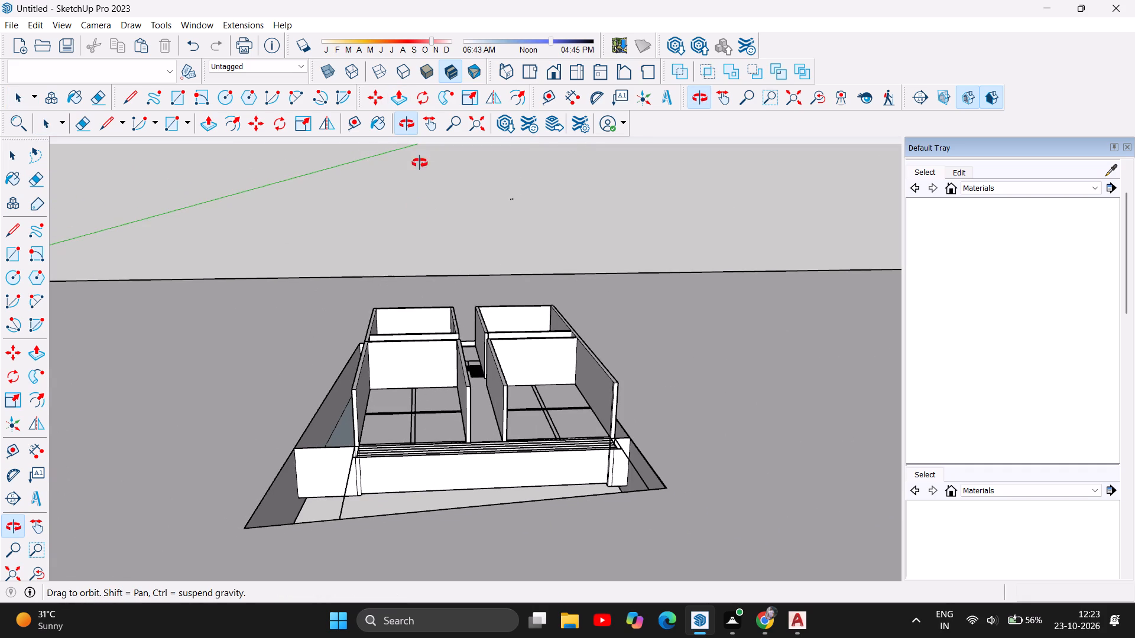
drag(386, 352, 381, 481)
drag(616, 531, 388, 496)
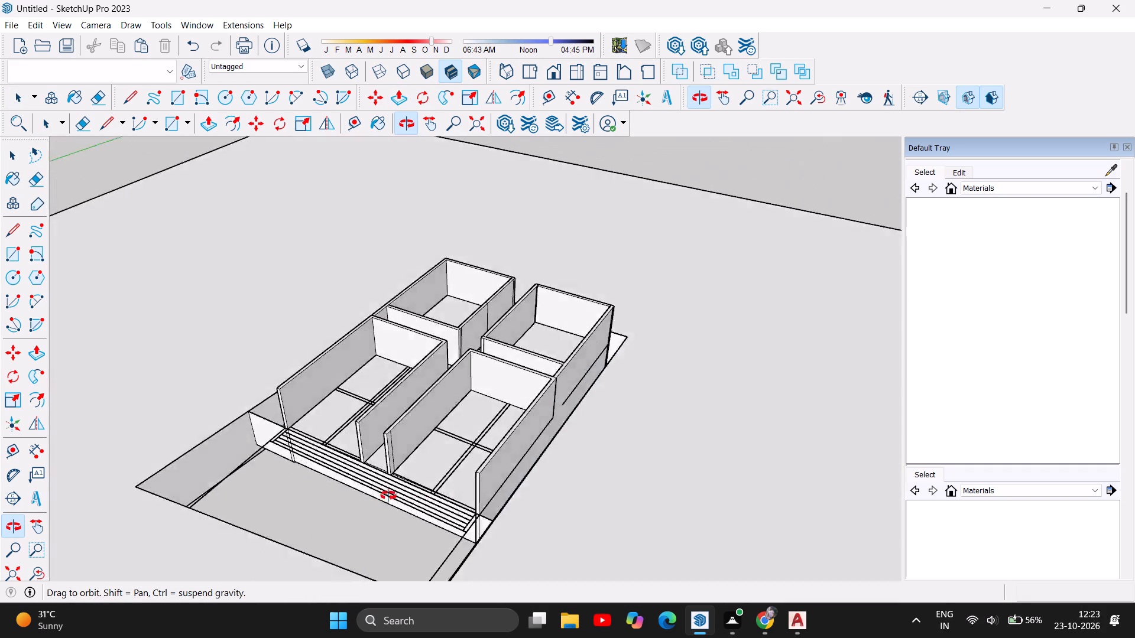
drag(388, 496, 622, 463)
scroll(540, 516, down, 5)
scroll(589, 450, up, 5)
drag(489, 580, 482, 514)
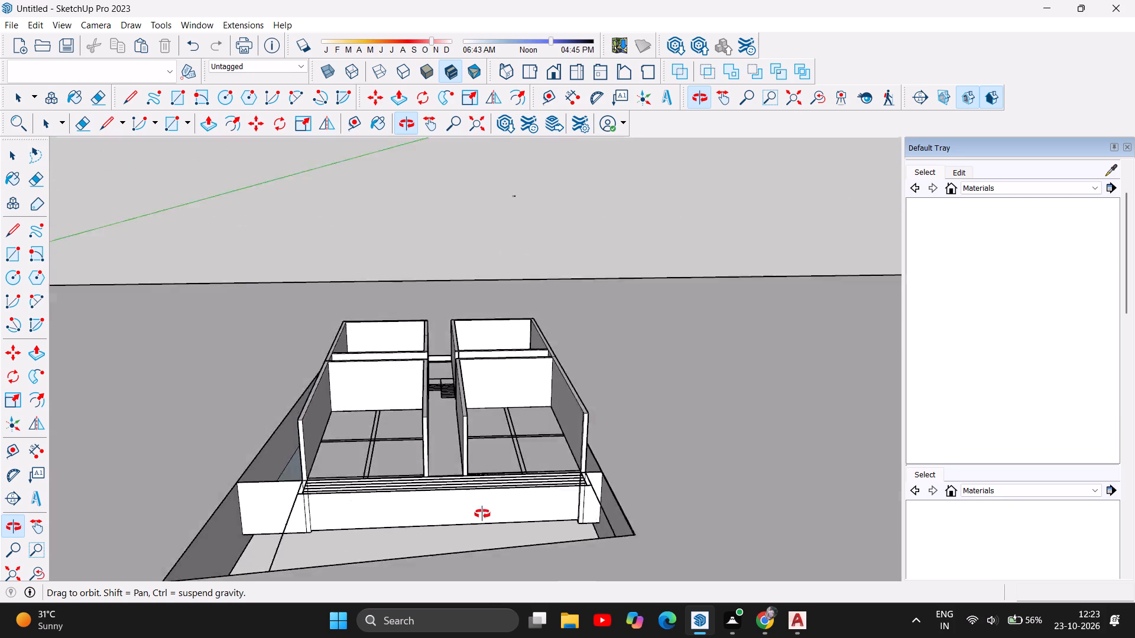
drag(482, 514, 476, 480)
scroll(359, 400, up, 5)
scroll(442, 427, up, 4)
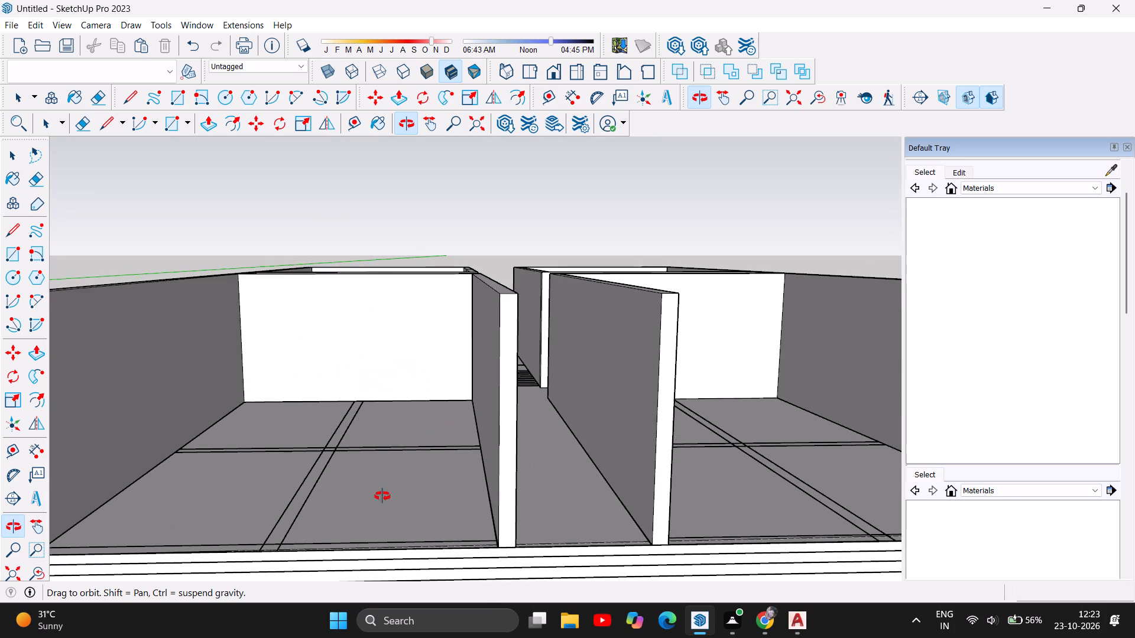
drag(395, 492, 433, 497)
scroll(434, 445, down, 4)
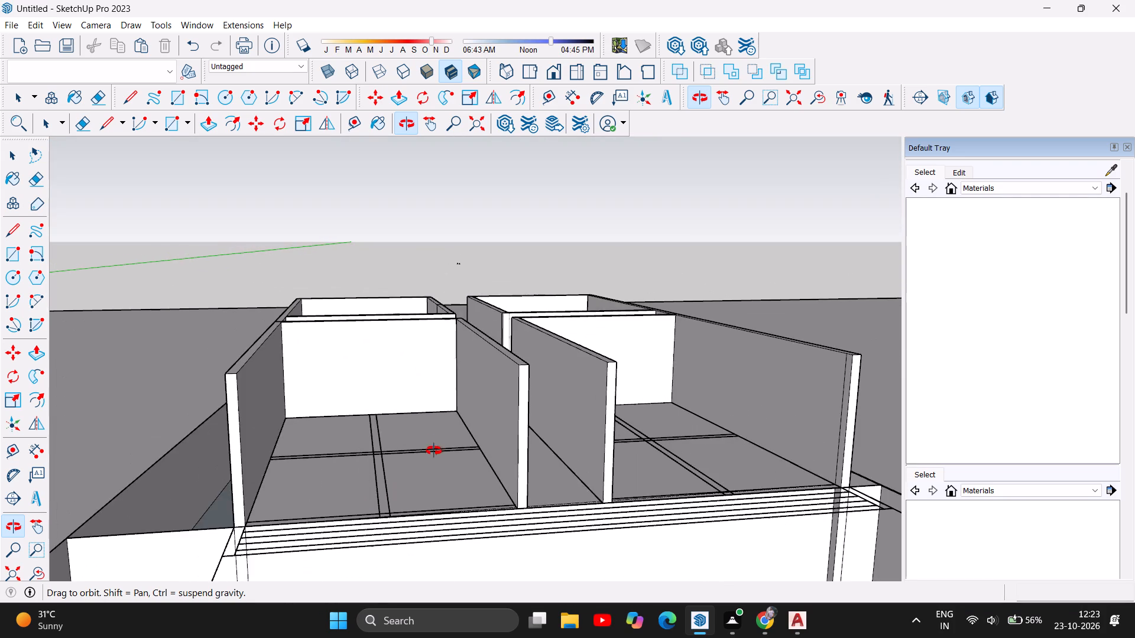
drag(404, 502, 378, 592)
drag(400, 426, 398, 574)
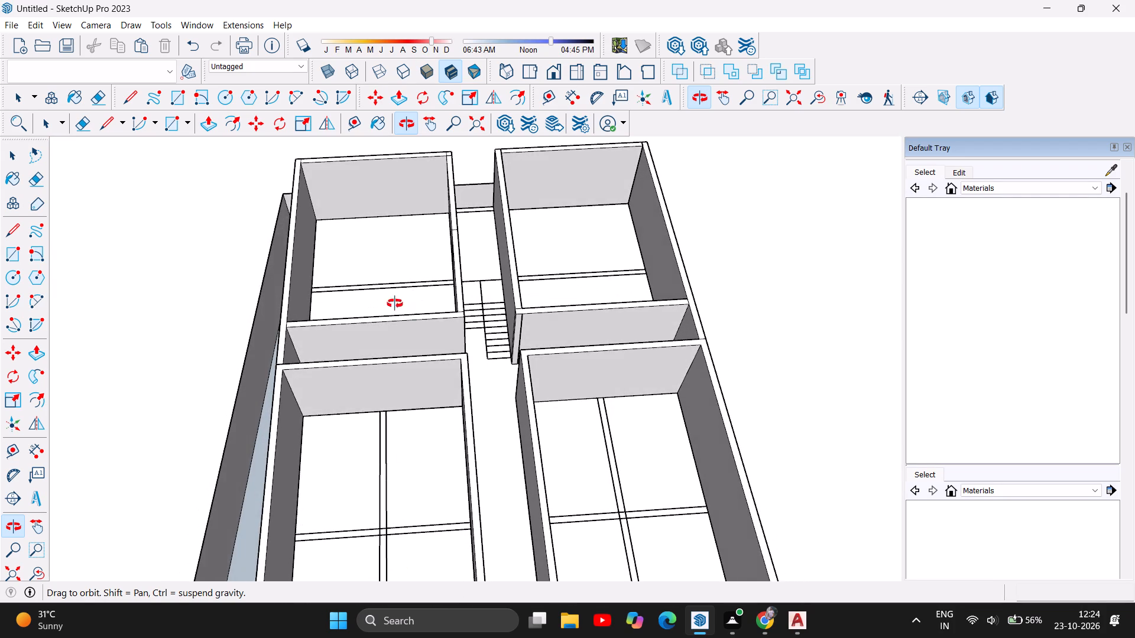
scroll(375, 273, down, 5)
scroll(398, 411, up, 4)
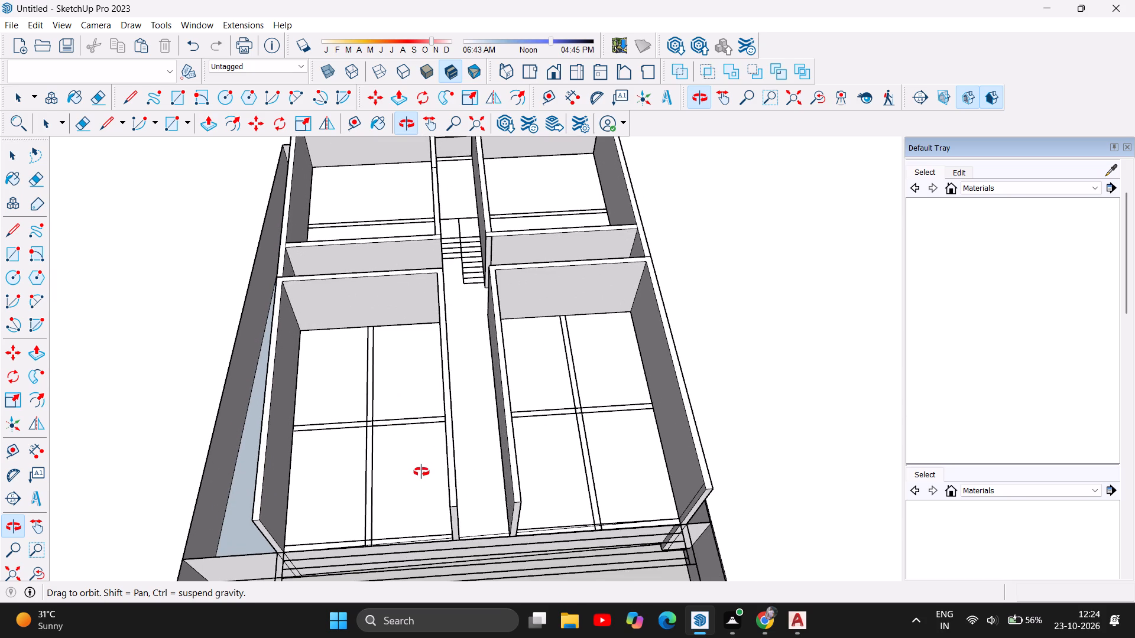
drag(421, 472, 424, 520)
drag(413, 531, 430, 551)
scroll(469, 454, down, 3)
scroll(421, 474, up, 3)
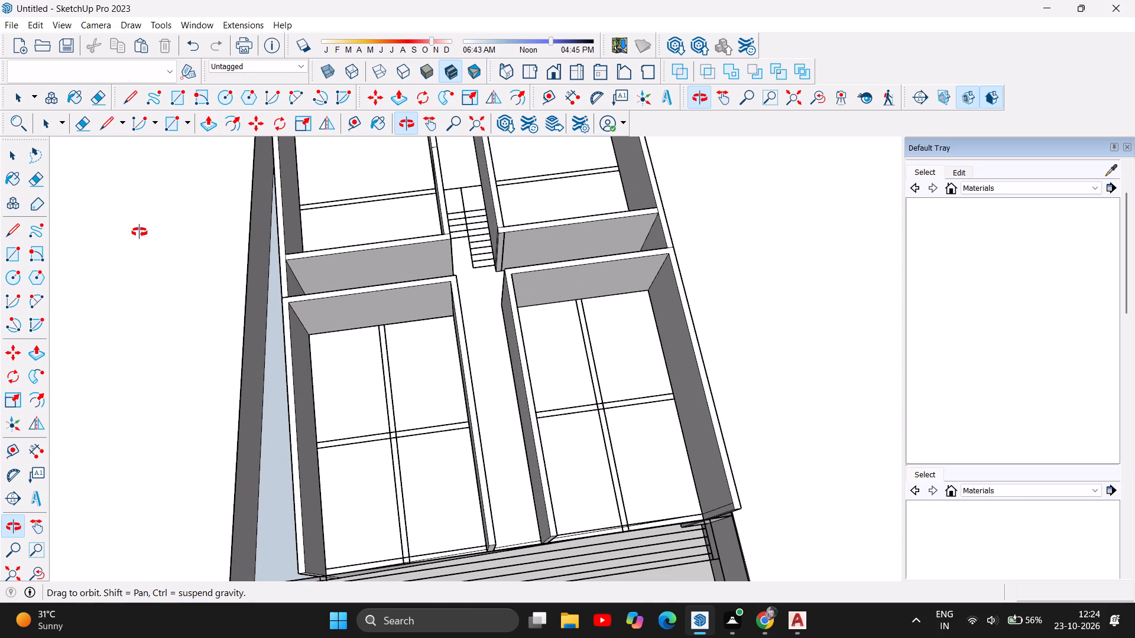
Draw a rectangle of about 31' 6" by 19' 8 3/4" over the left front room's floor, between opposite inner wall corners.
click(167, 96)
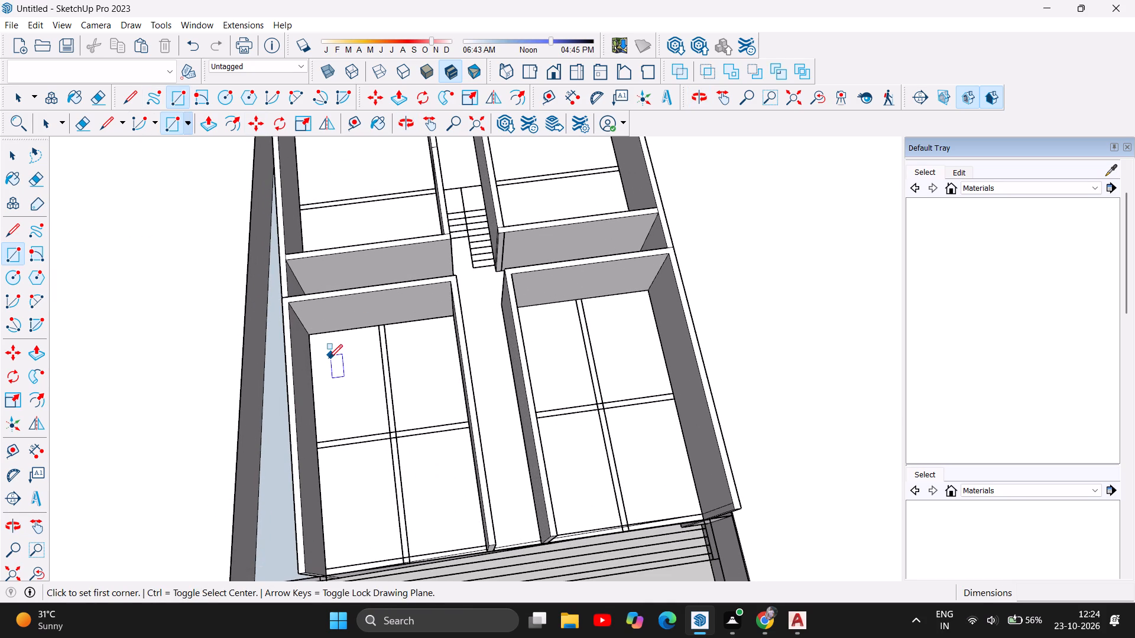
click(313, 336)
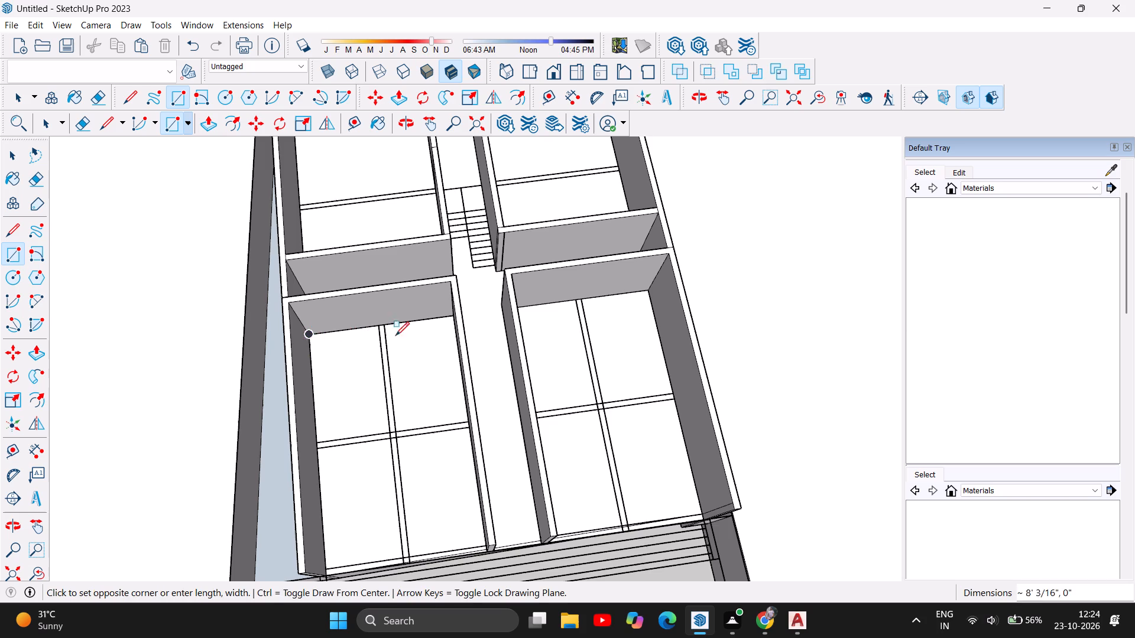
scroll(455, 318, up, 7)
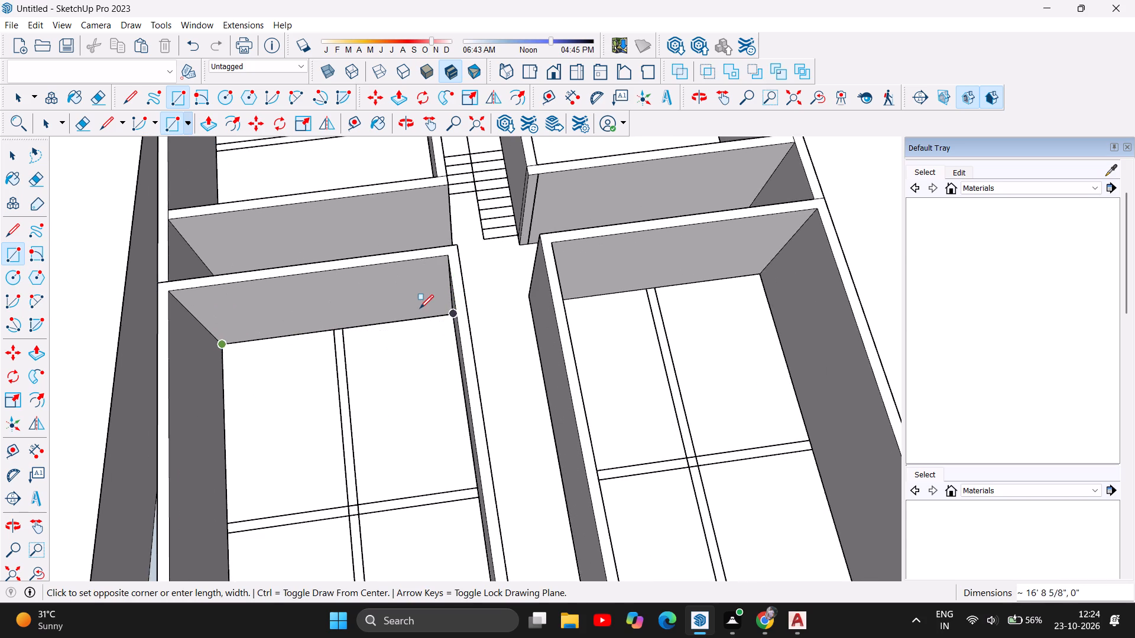
scroll(422, 308, up, 5)
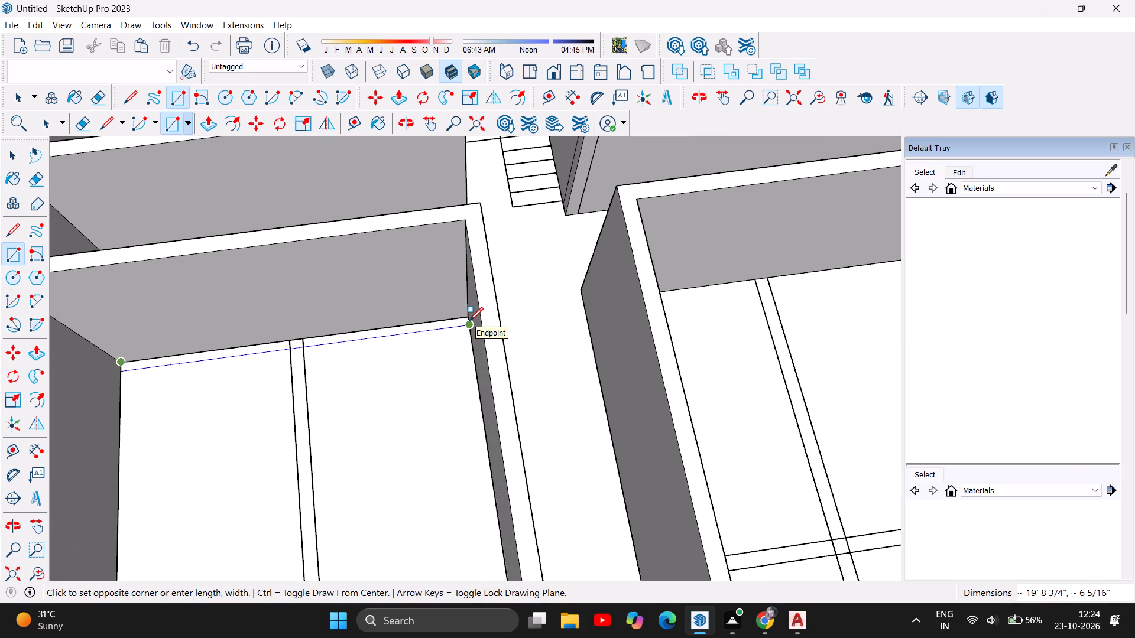
click(468, 316)
scroll(467, 338, down, 6)
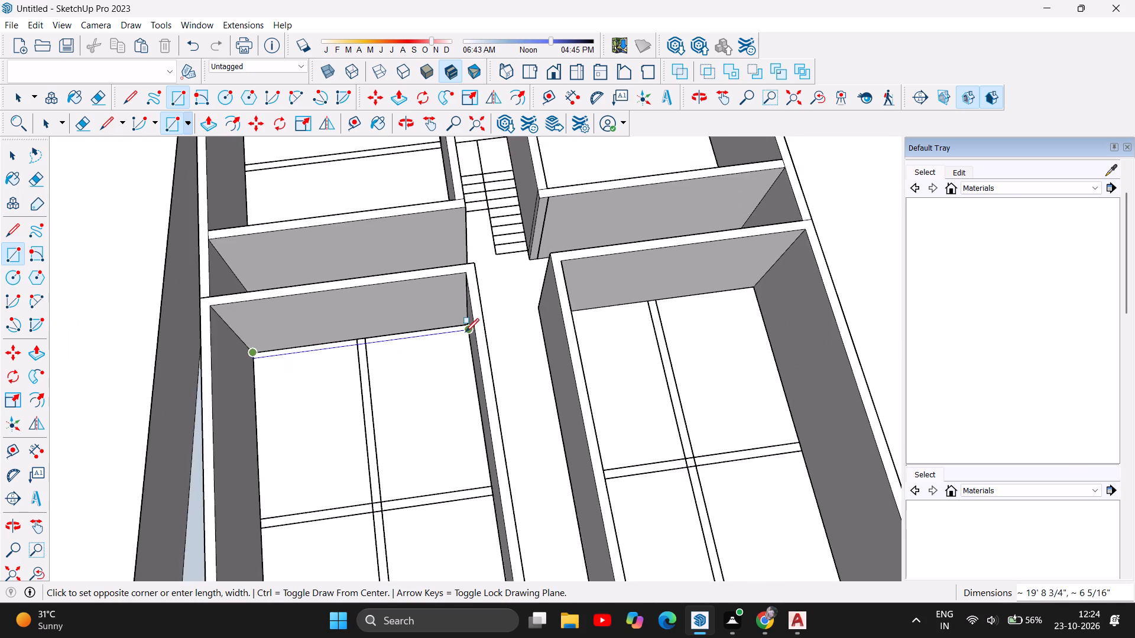
scroll(465, 332, down, 4)
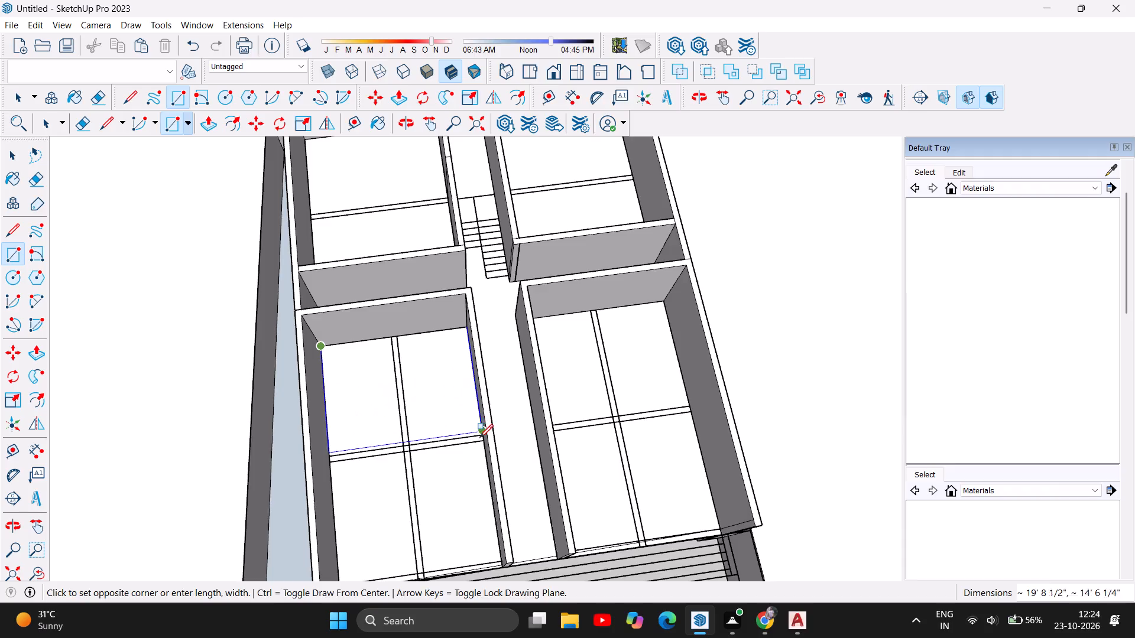
scroll(479, 447, down, 3)
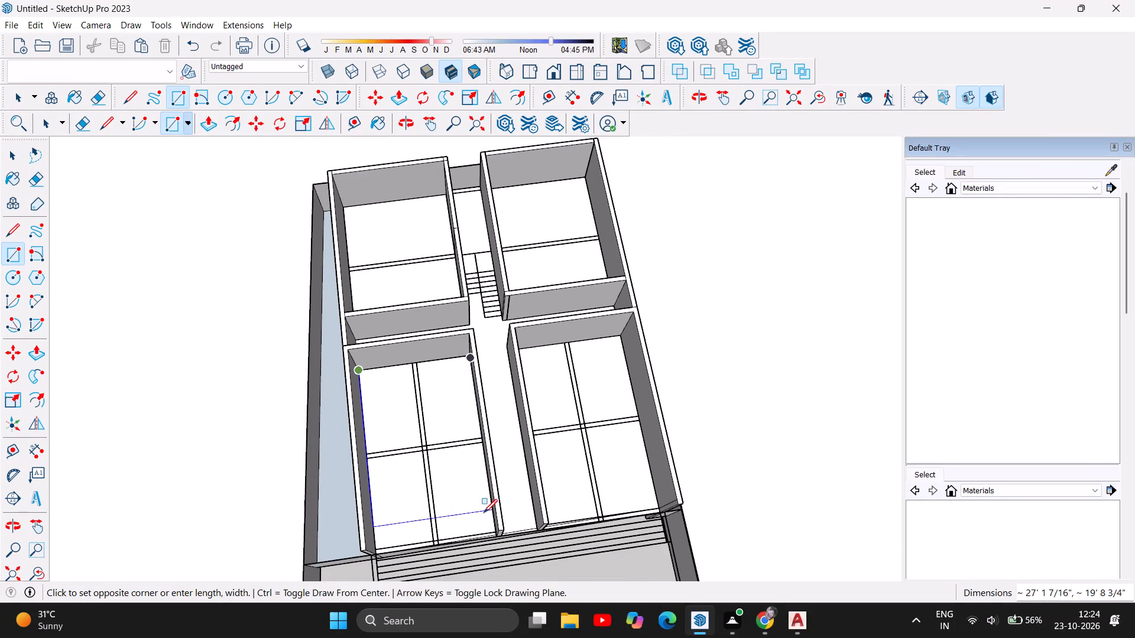
scroll(485, 530, up, 6)
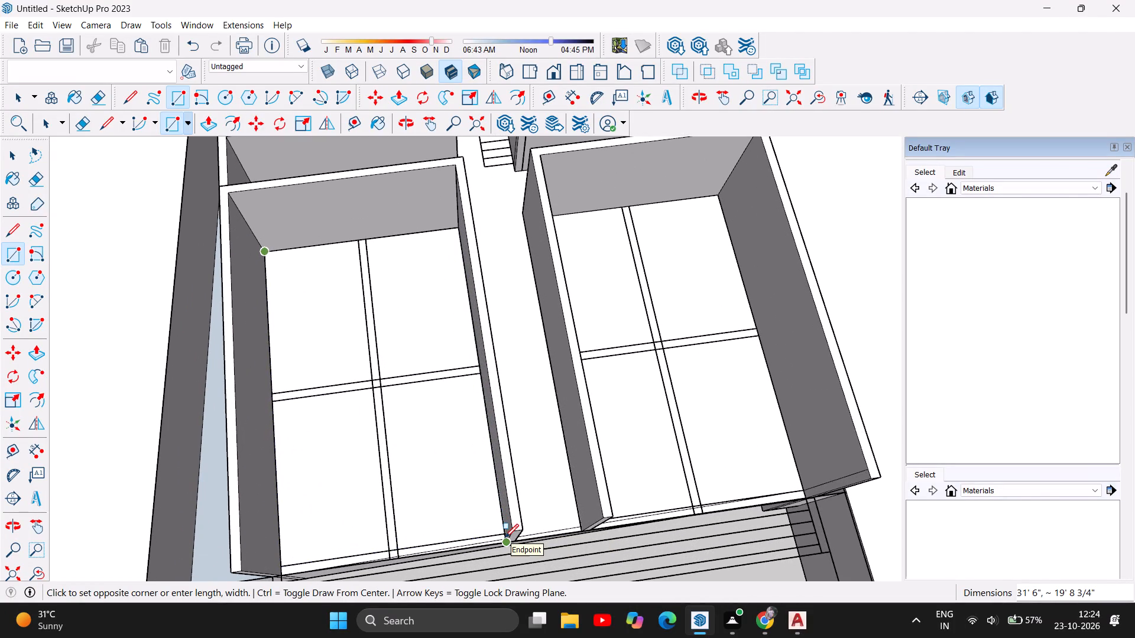
scroll(504, 537, up, 5)
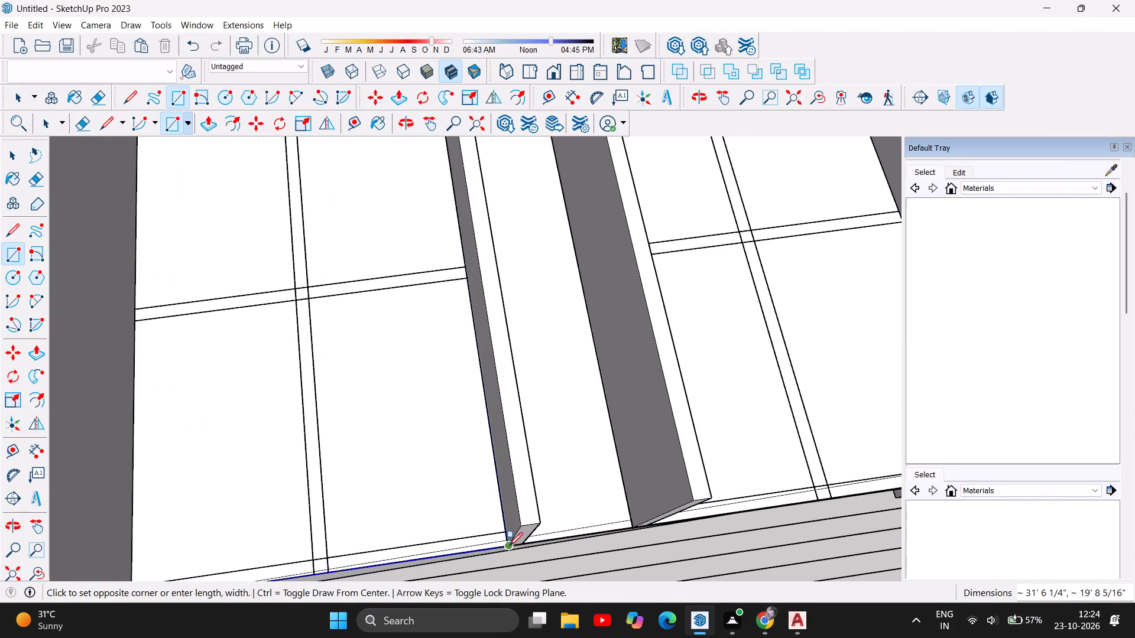
click(509, 543)
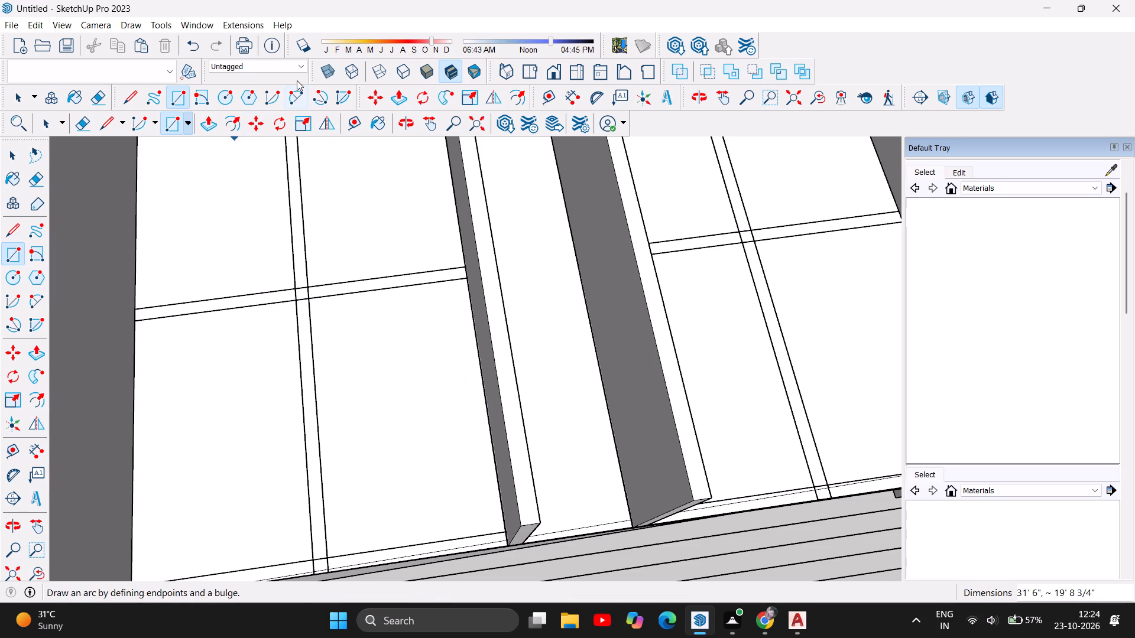
Push/Pull the left front room's new floor face up 2".
click(206, 124)
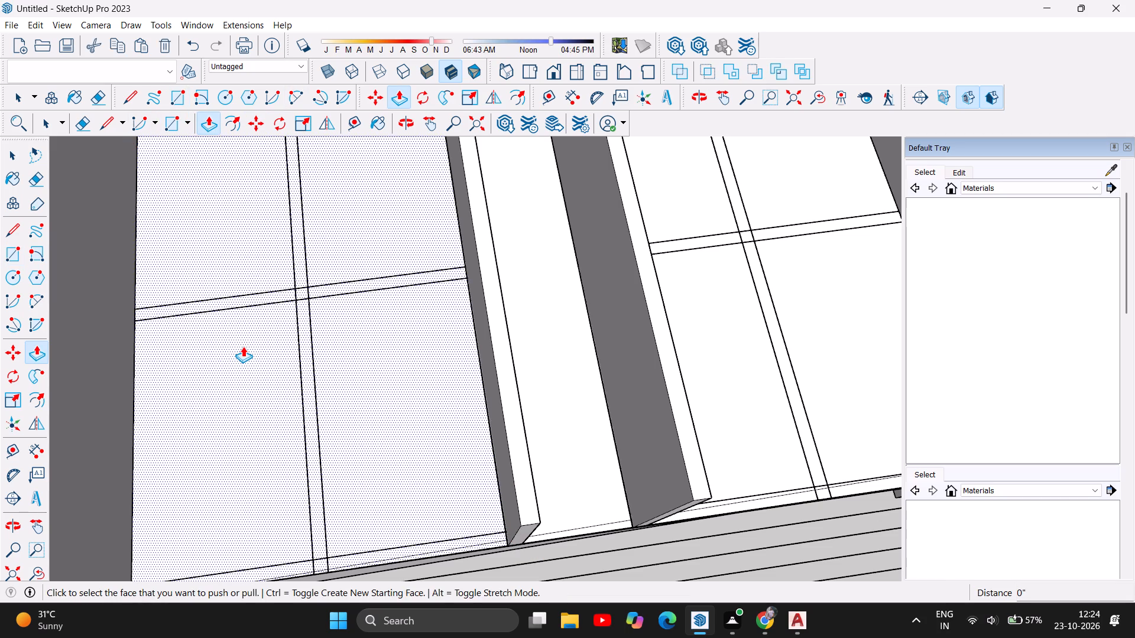
scroll(243, 353, down, 3)
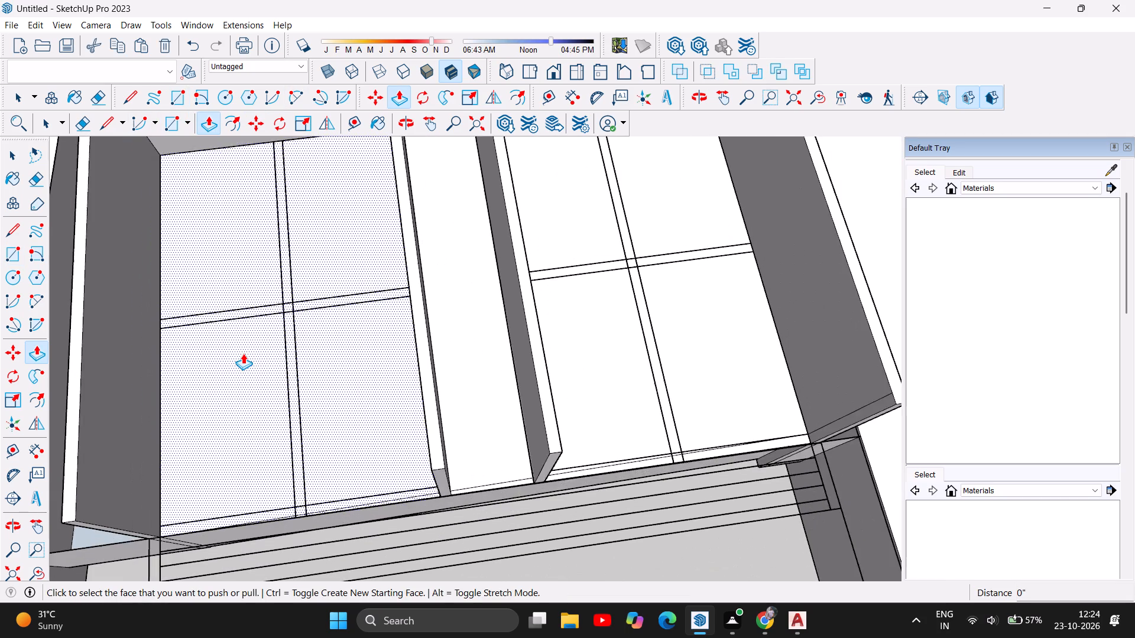
scroll(243, 353, down, 1)
click(243, 353)
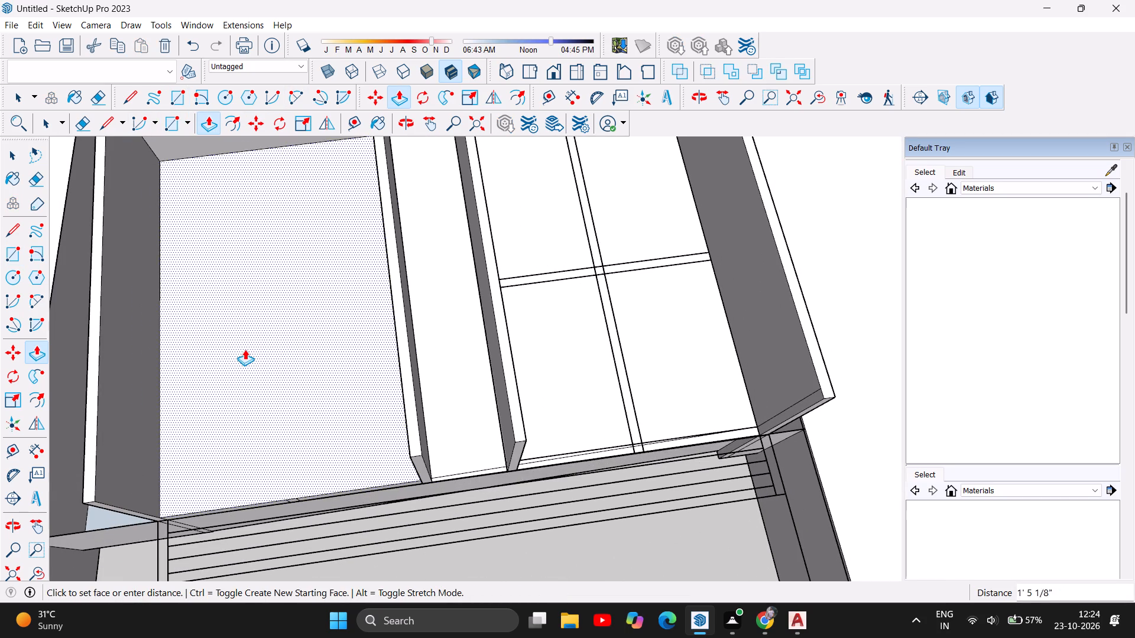
key(2)
key(Return)
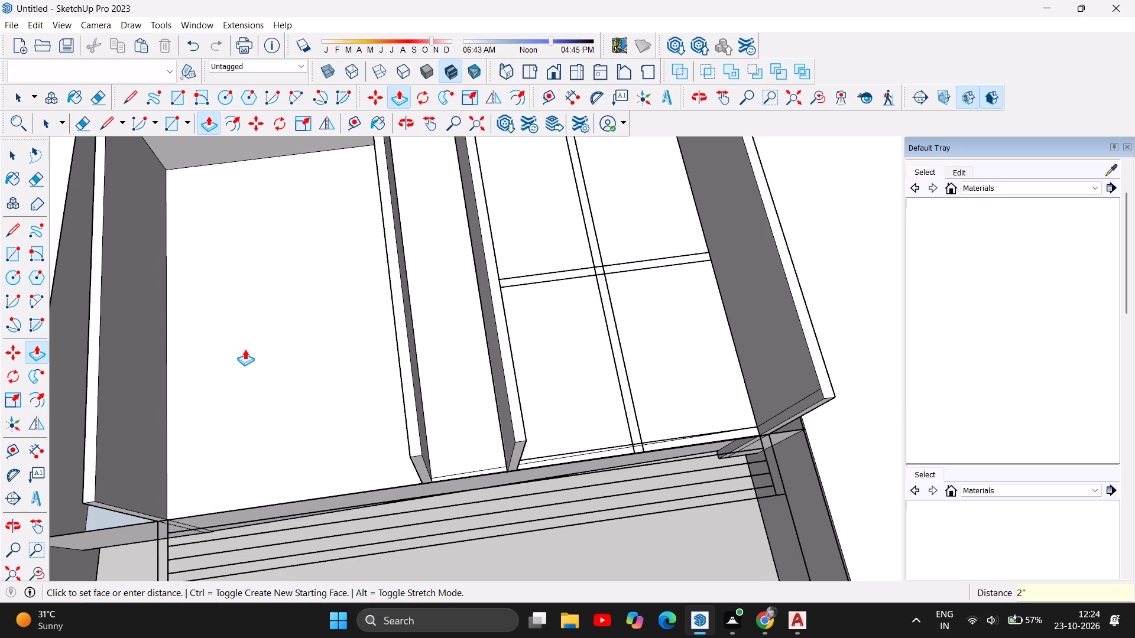
Draw a rectangle of about 31' 5 3/8" by 19' 7 3/4" over the right front room's floor, between opposite inner wall corners.
scroll(475, 345, down, 6)
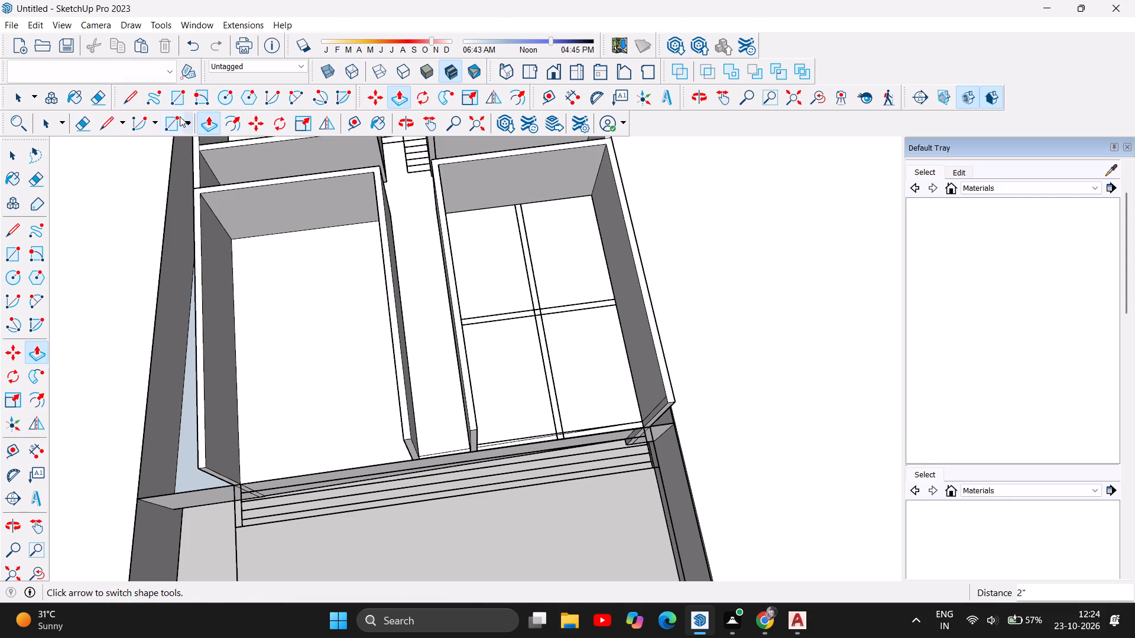
click(175, 92)
scroll(736, 179, up, 4)
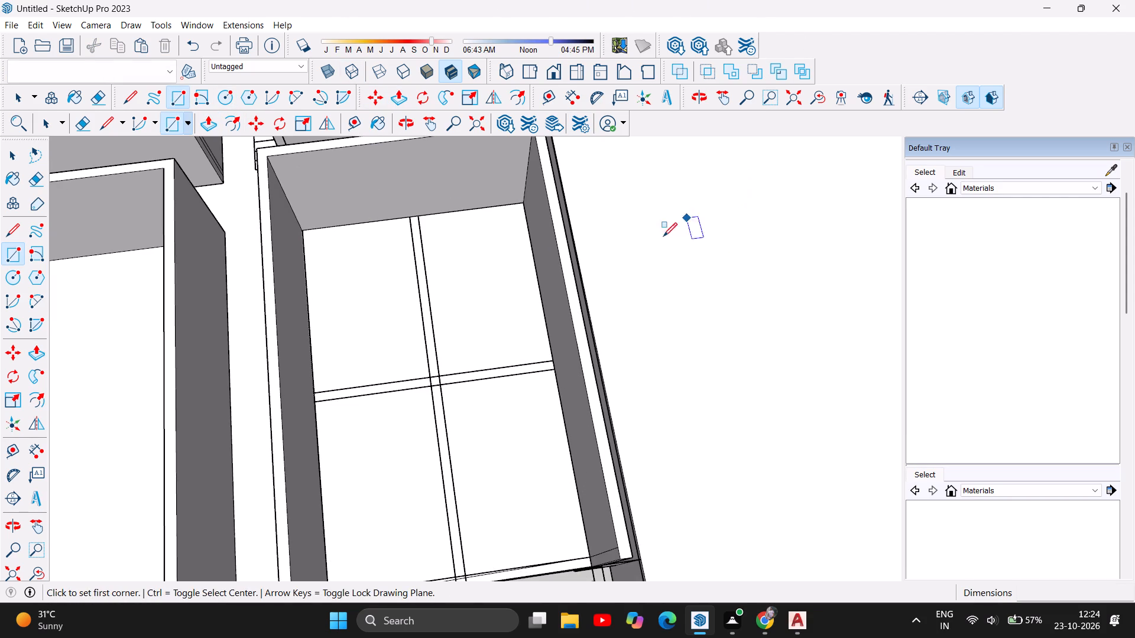
click(303, 230)
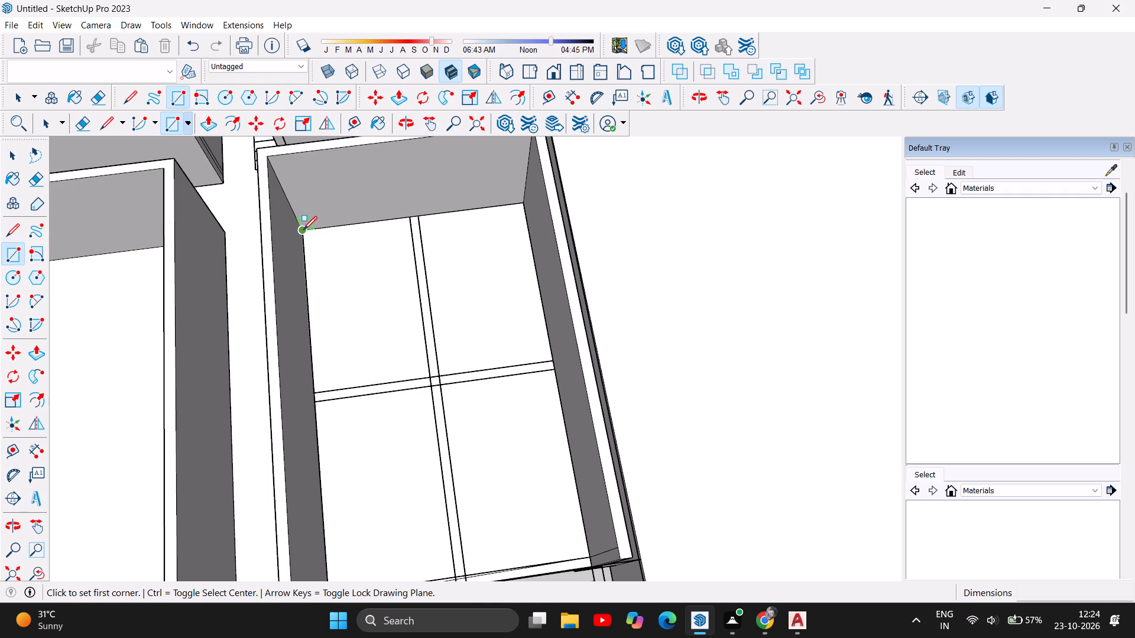
click(520, 206)
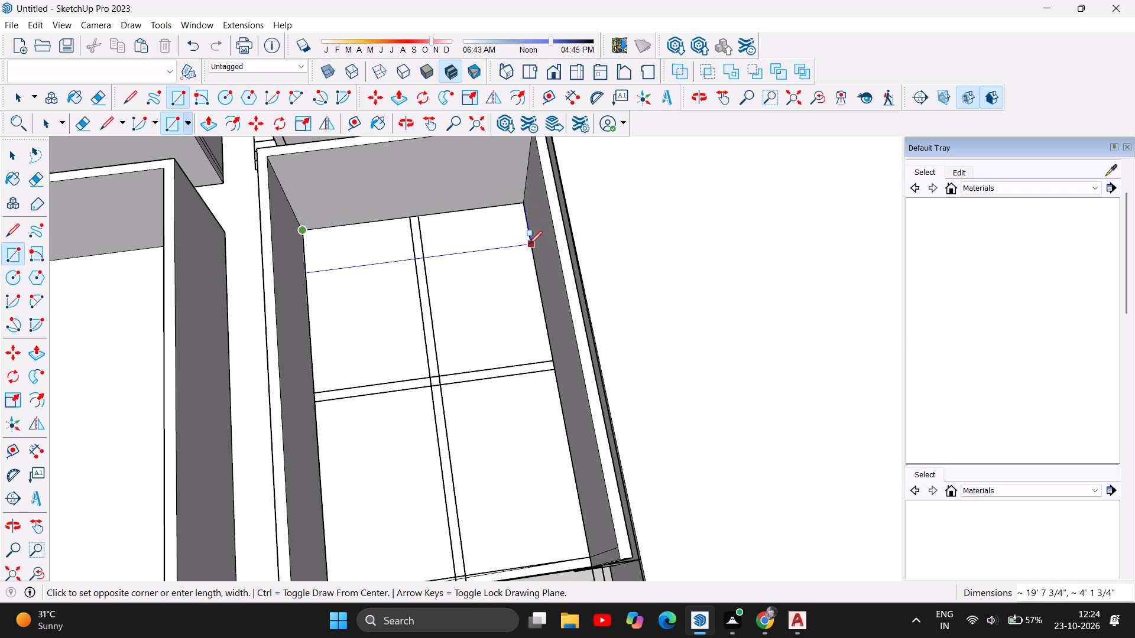
scroll(527, 258, down, 5)
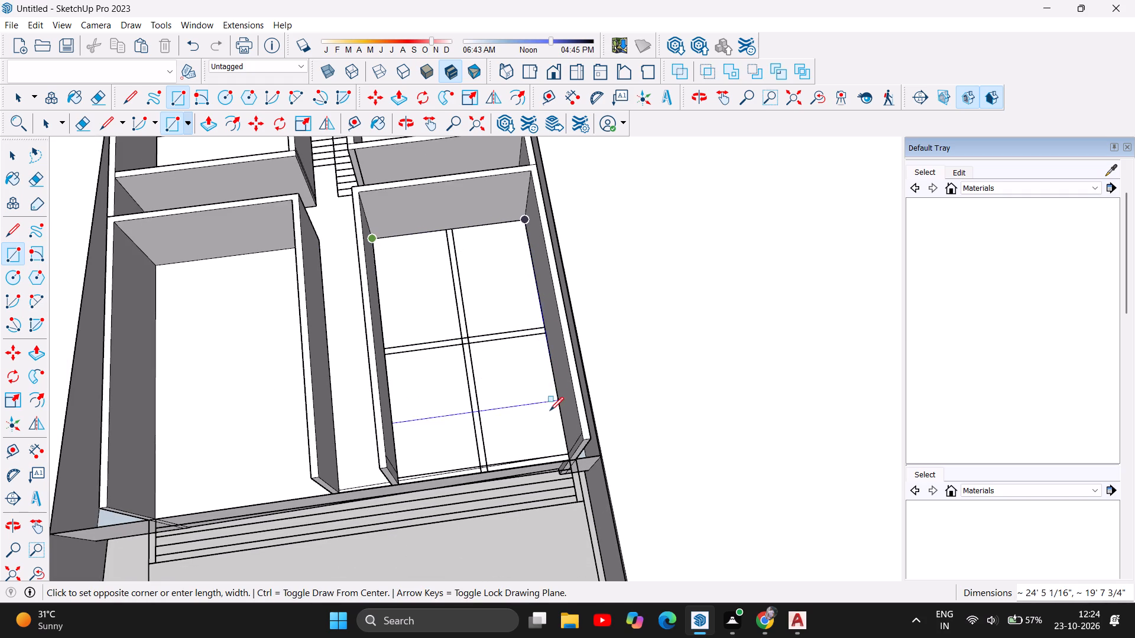
scroll(555, 447, up, 7)
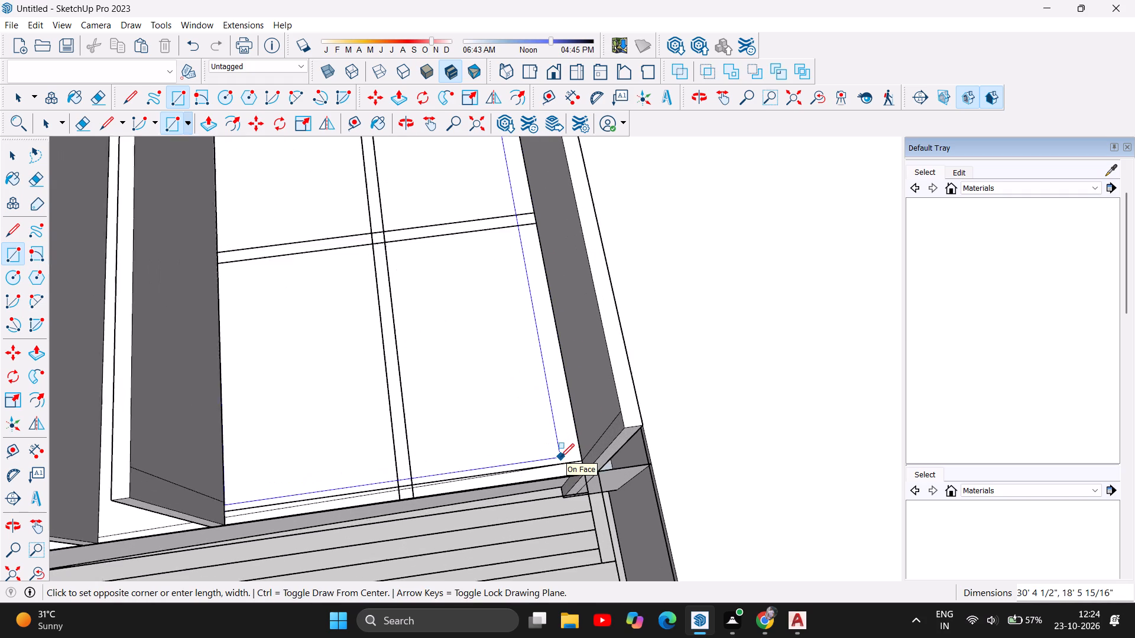
scroll(560, 457, up, 2)
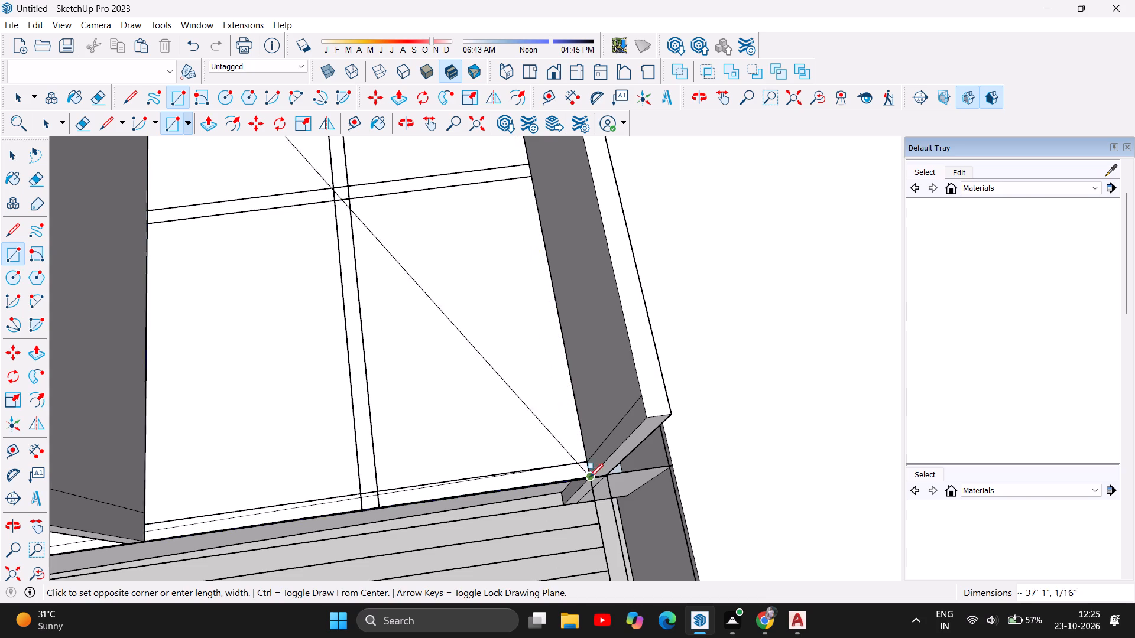
click(592, 479)
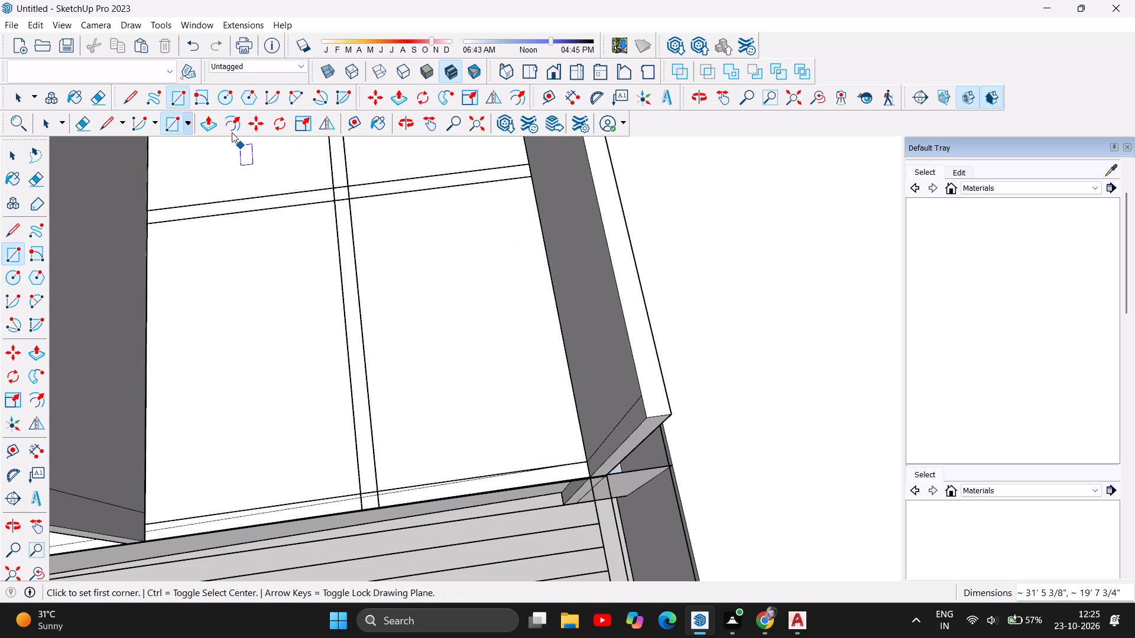
Push/Pull the right front room's new floor face up 2".
click(205, 125)
click(247, 269)
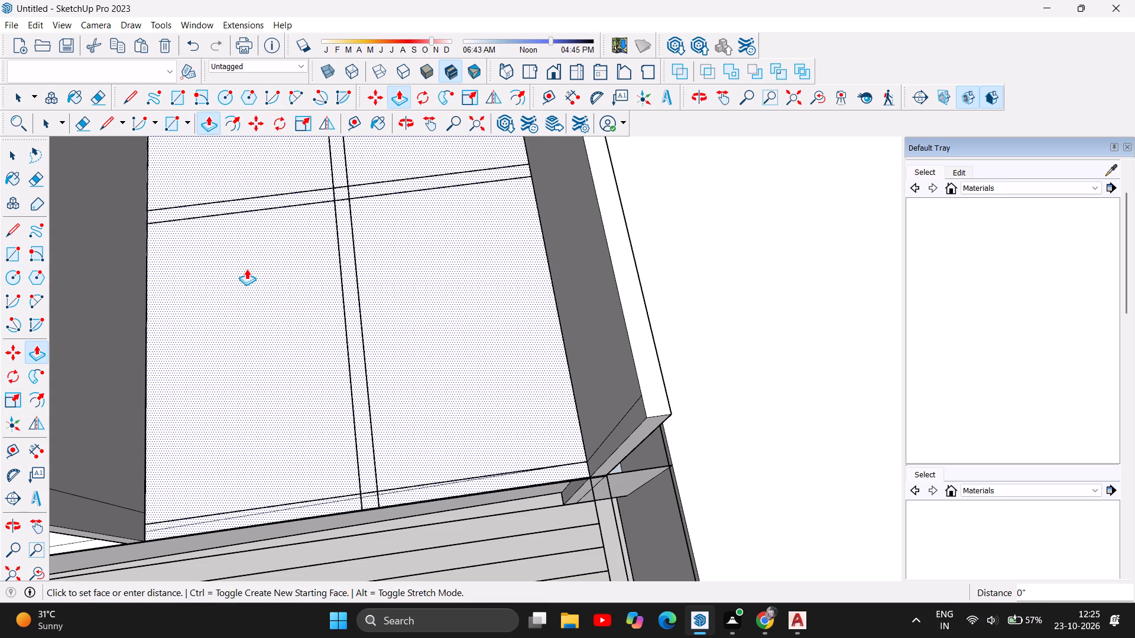
key(2)
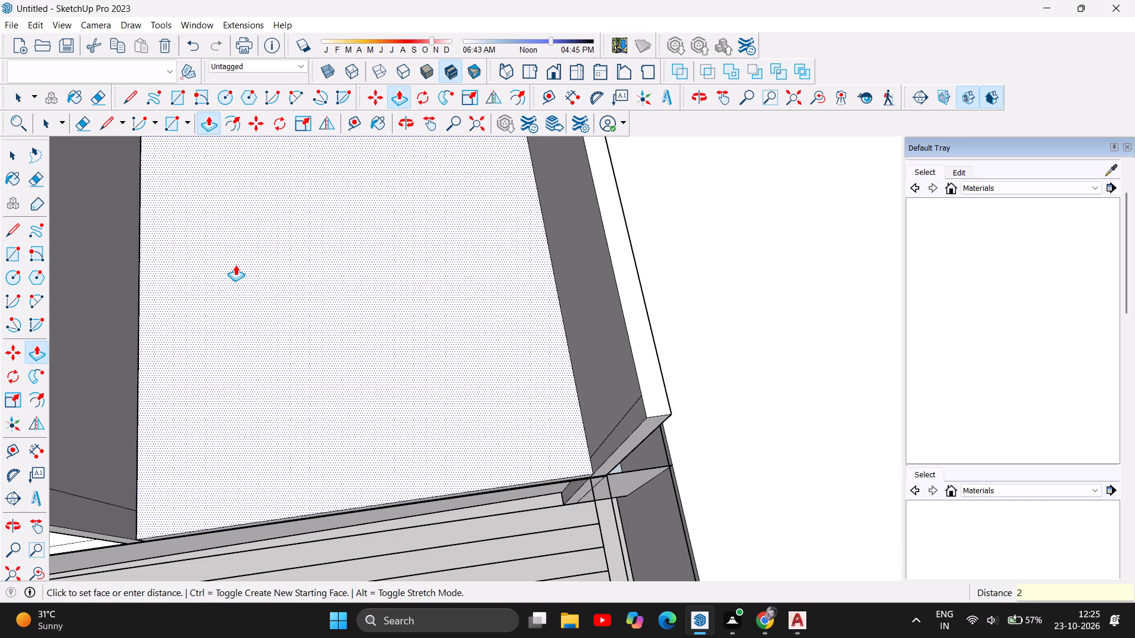
key(Return)
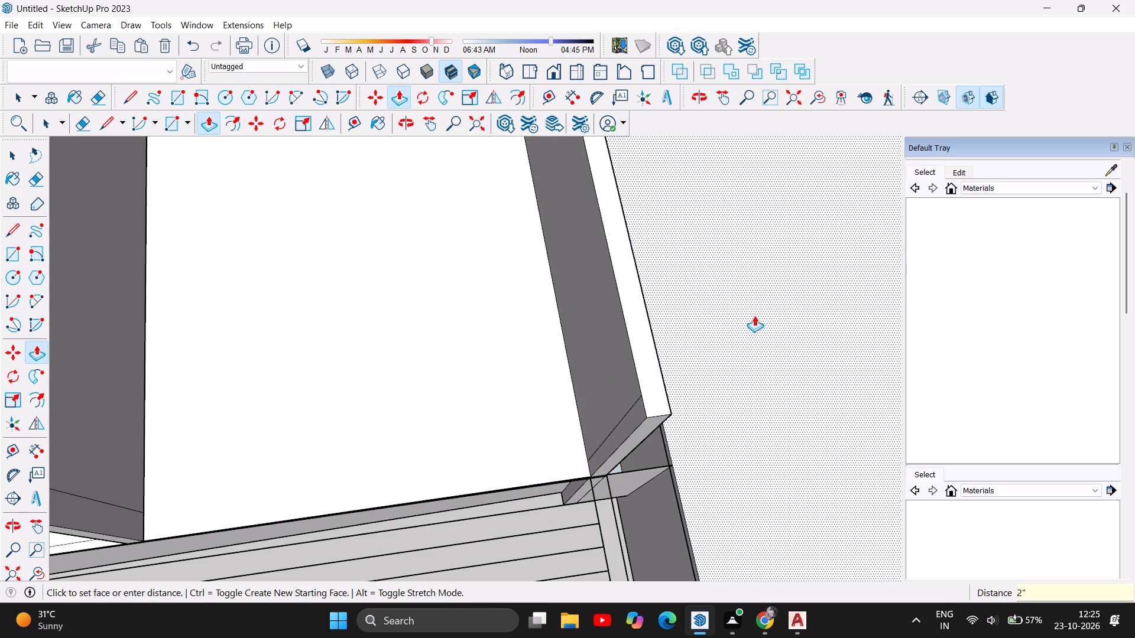
scroll(748, 310, down, 7)
scroll(395, 405, down, 6)
scroll(277, 271, down, 13)
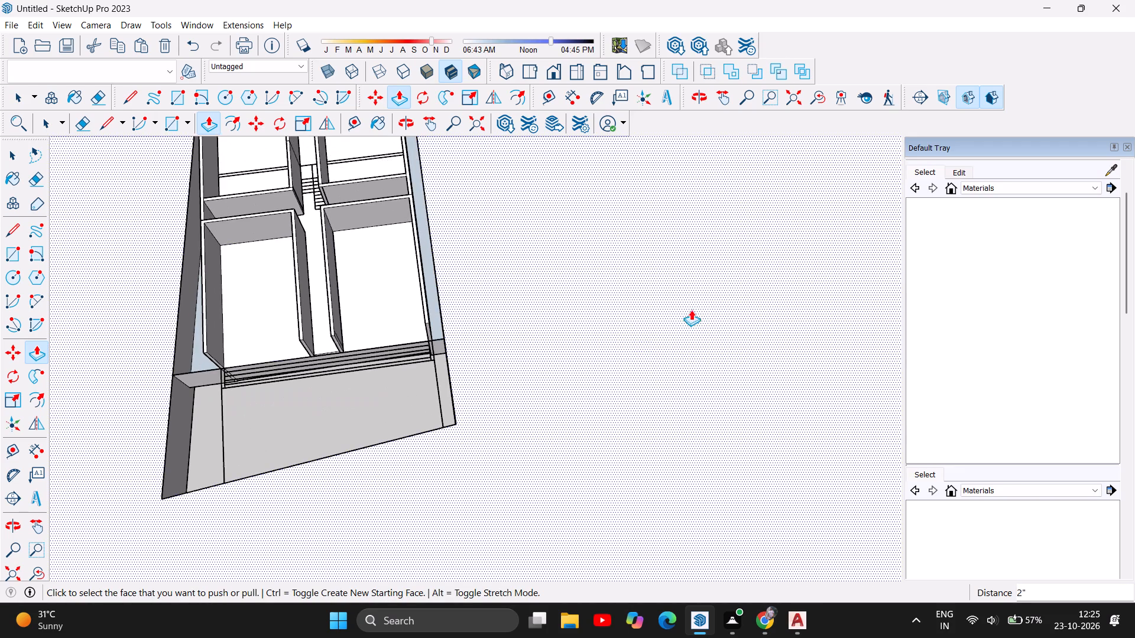
Examine the building's walls, front steps and floors from above, the front and the right side.
scroll(415, 446, down, 14)
scroll(374, 400, down, 4)
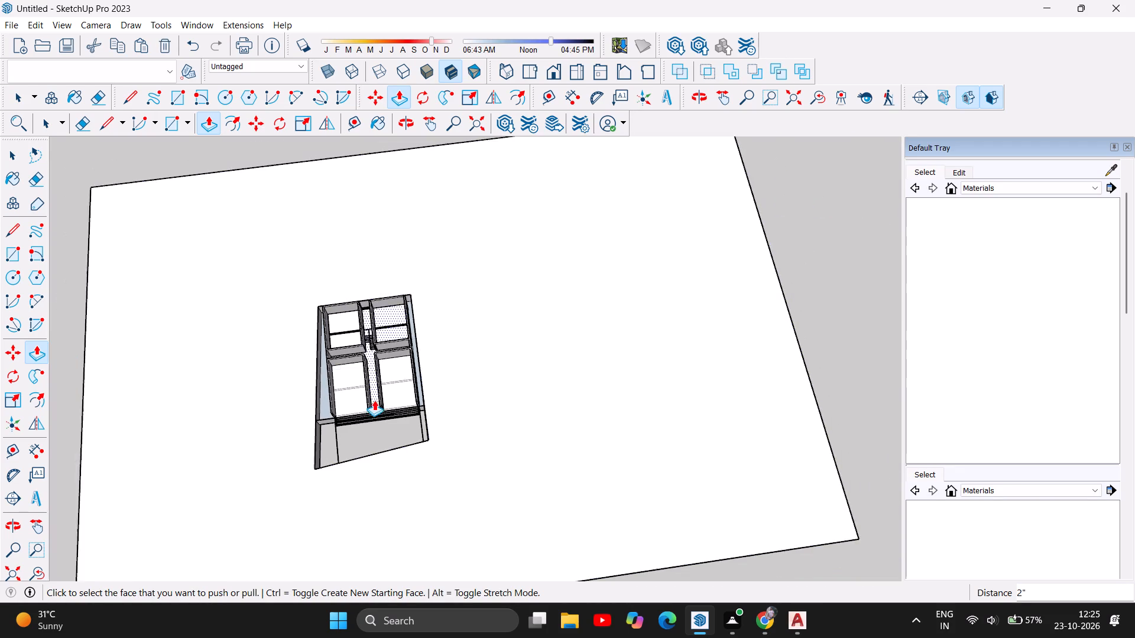
scroll(374, 400, down, 15)
scroll(401, 410, up, 6)
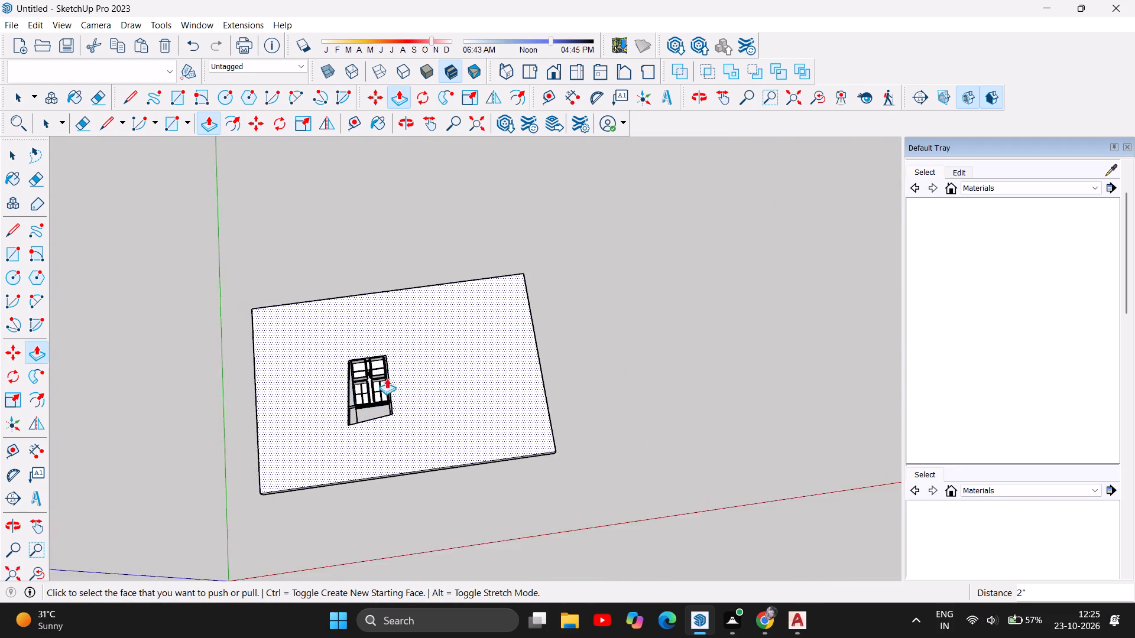
scroll(327, 362, up, 6)
scroll(362, 437, up, 8)
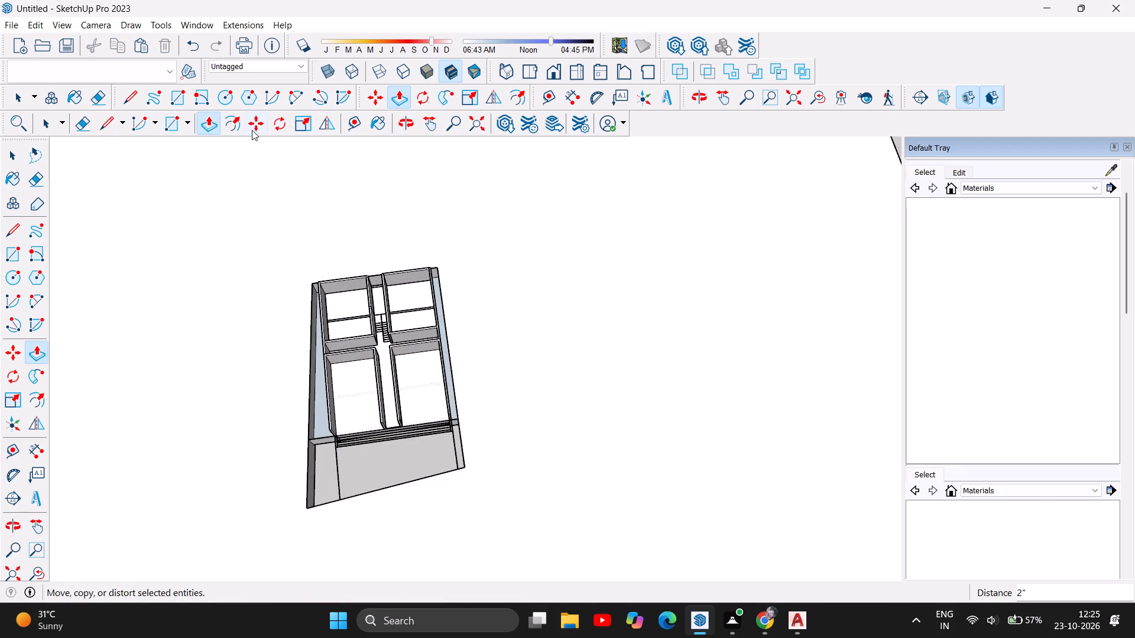
click(406, 126)
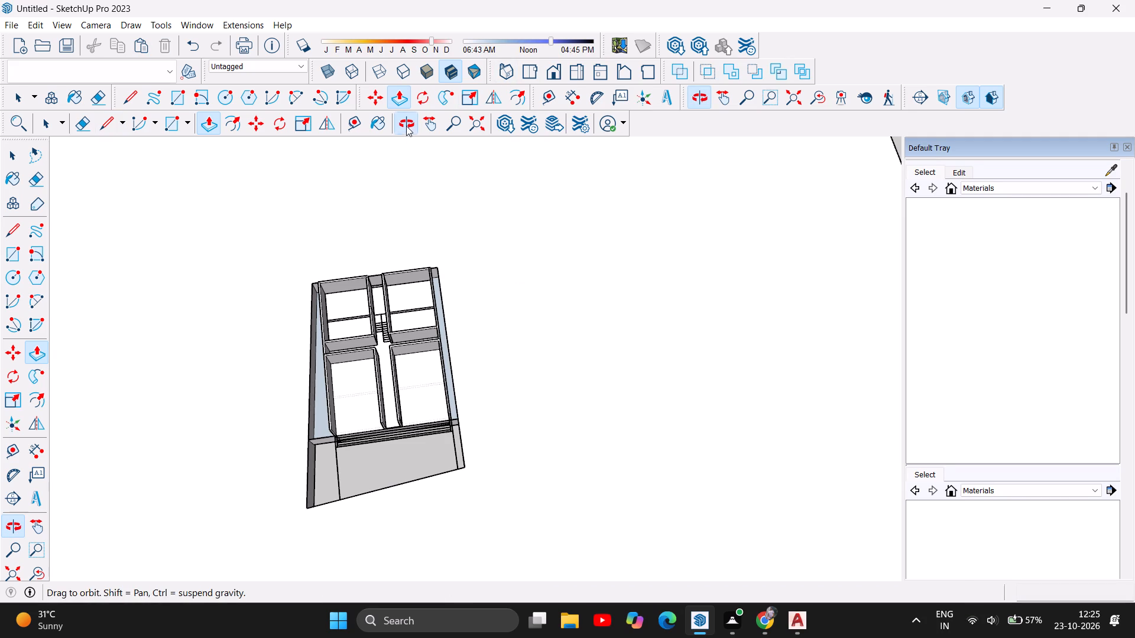
drag(549, 548, 358, 317)
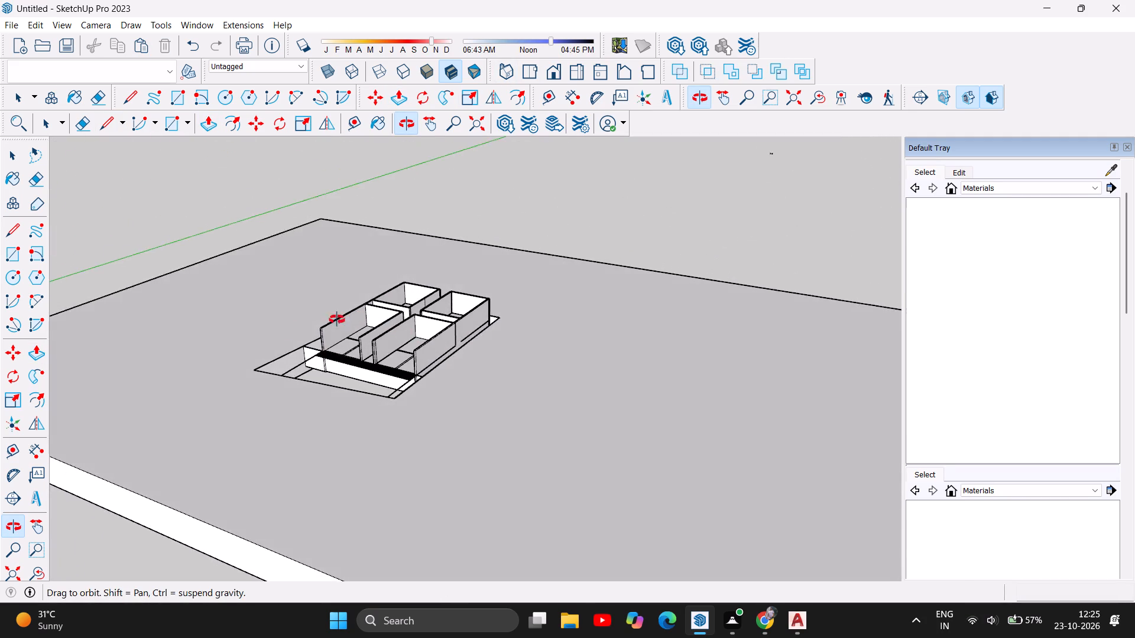
scroll(348, 315, up, 12)
drag(348, 438, 517, 396)
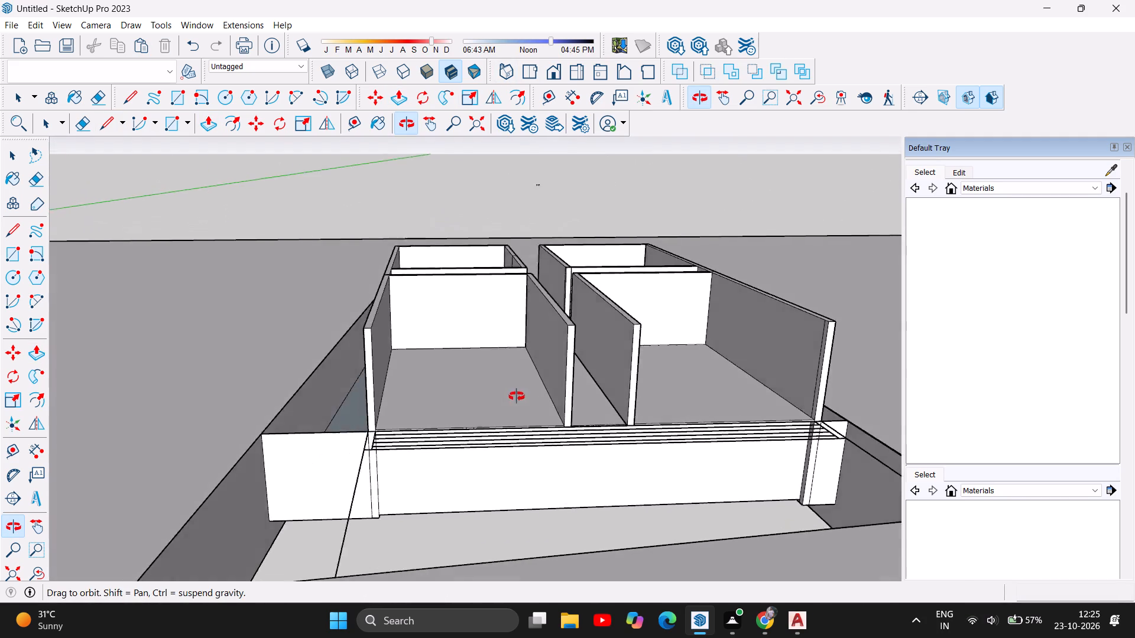
drag(517, 396, 608, 356)
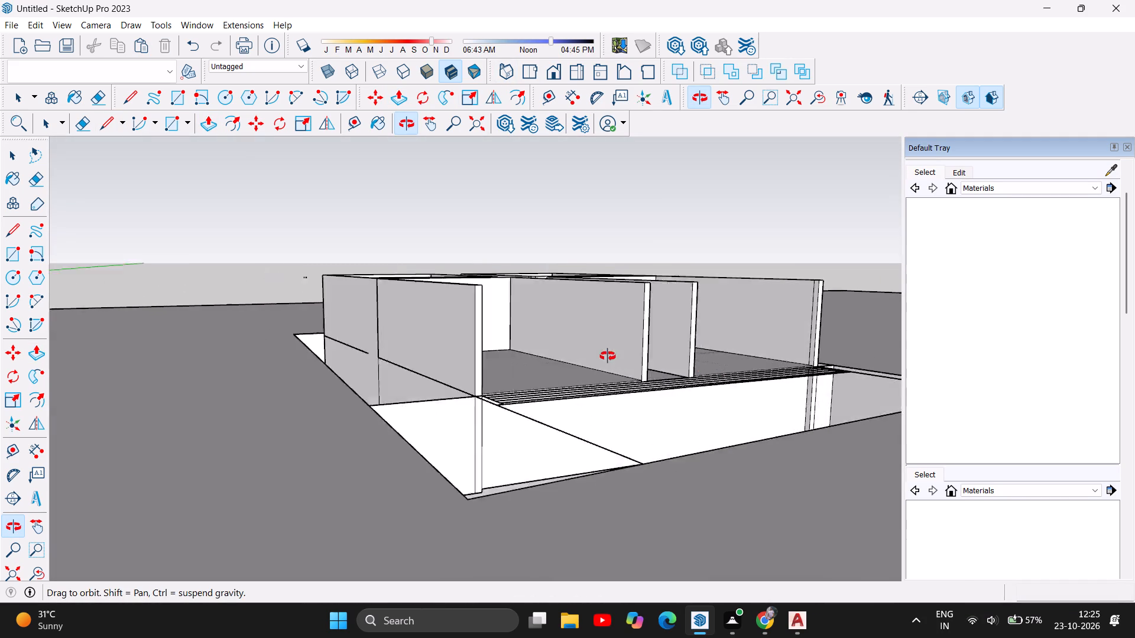
drag(608, 356, 219, 398)
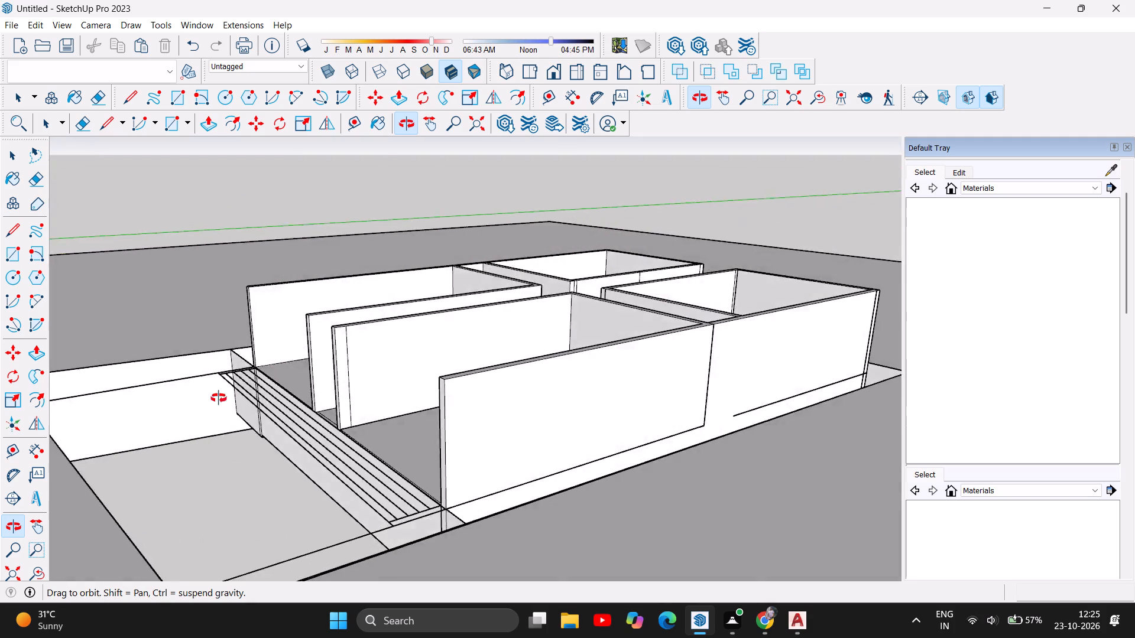
drag(219, 398, 0, 431)
Delete the vertical seam edge on the right outer wall's face and the short seam across the wall's top.
scroll(385, 476, up, 3)
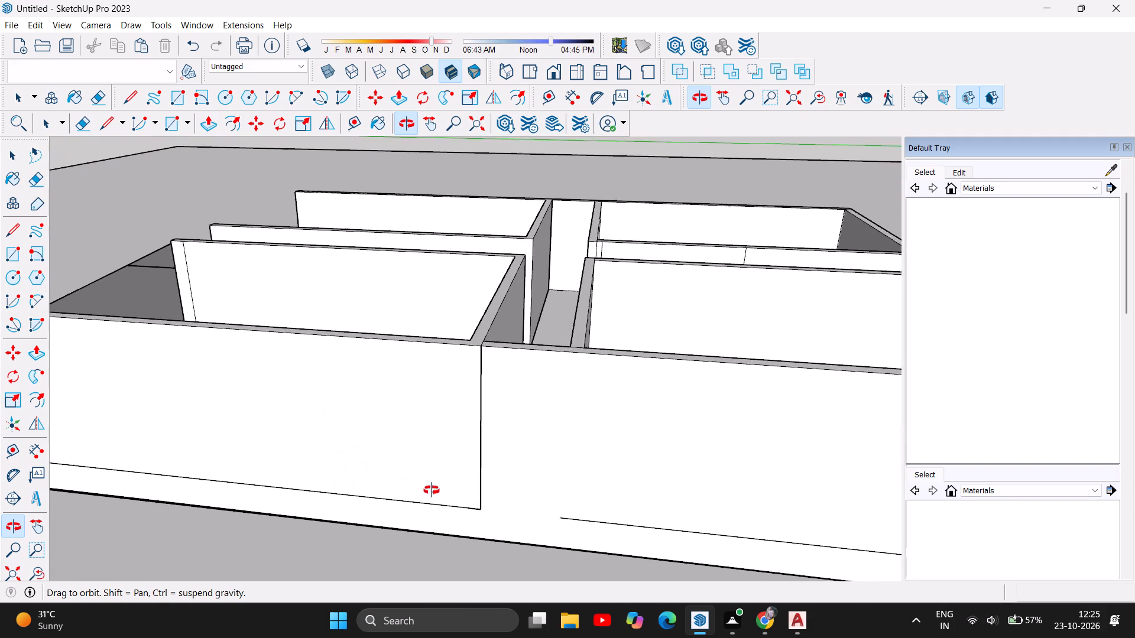
scroll(432, 490, up, 3)
scroll(84, 184, up, 1)
click(12, 158)
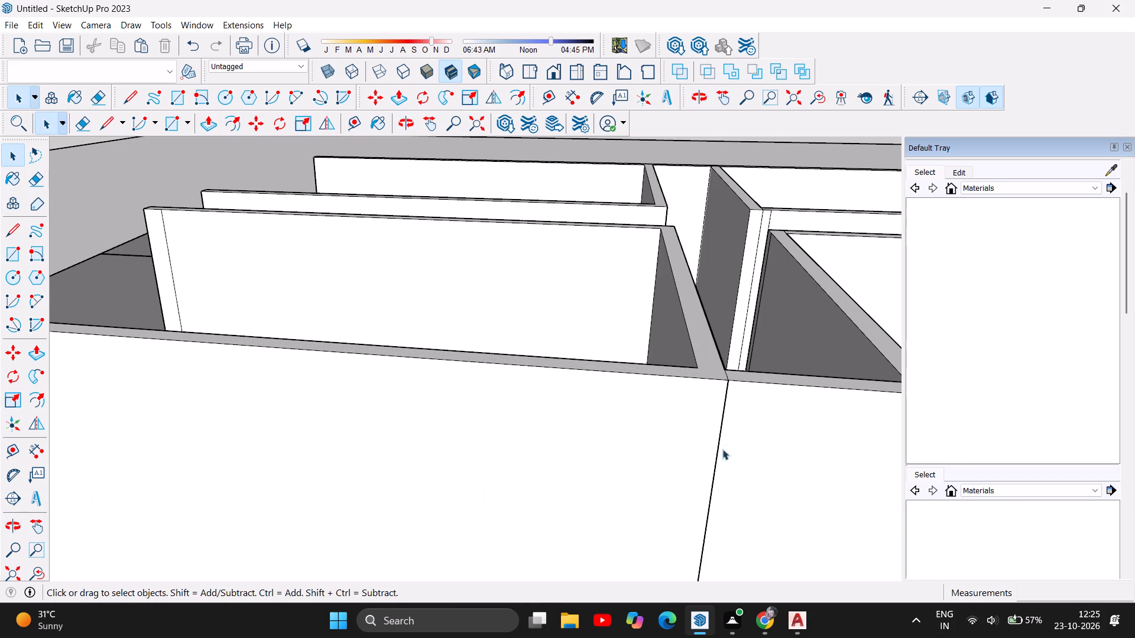
click(716, 451)
key(Delete)
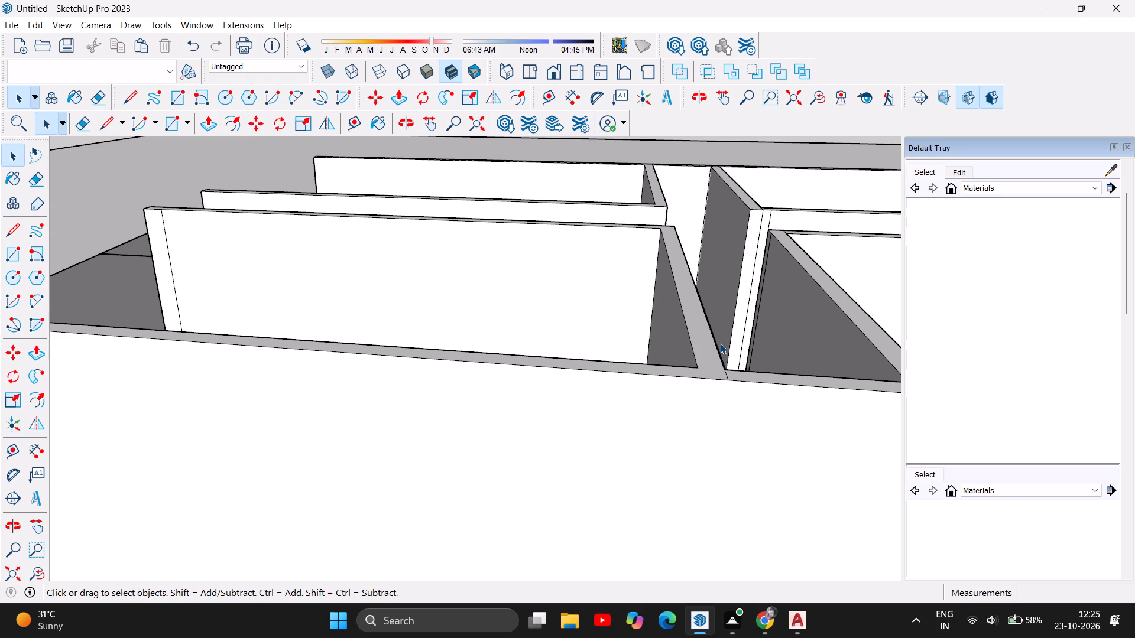
scroll(729, 359, up, 4)
click(718, 427)
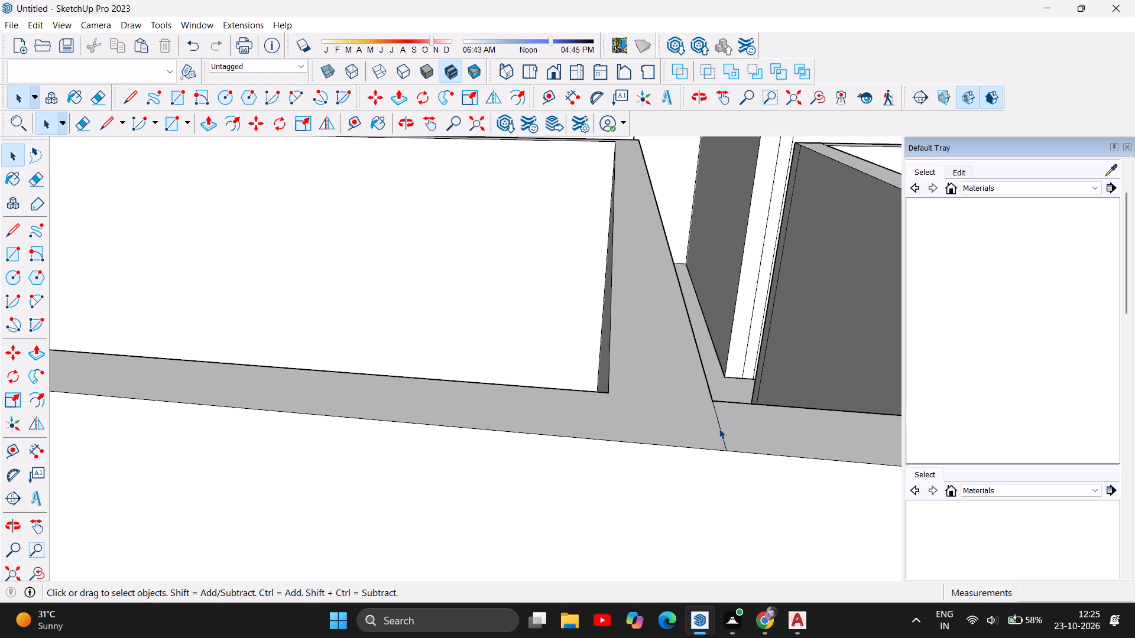
key(Delete)
Delete the two parallel edges of the thin strip near the right outer wall's base.
scroll(705, 298, down, 11)
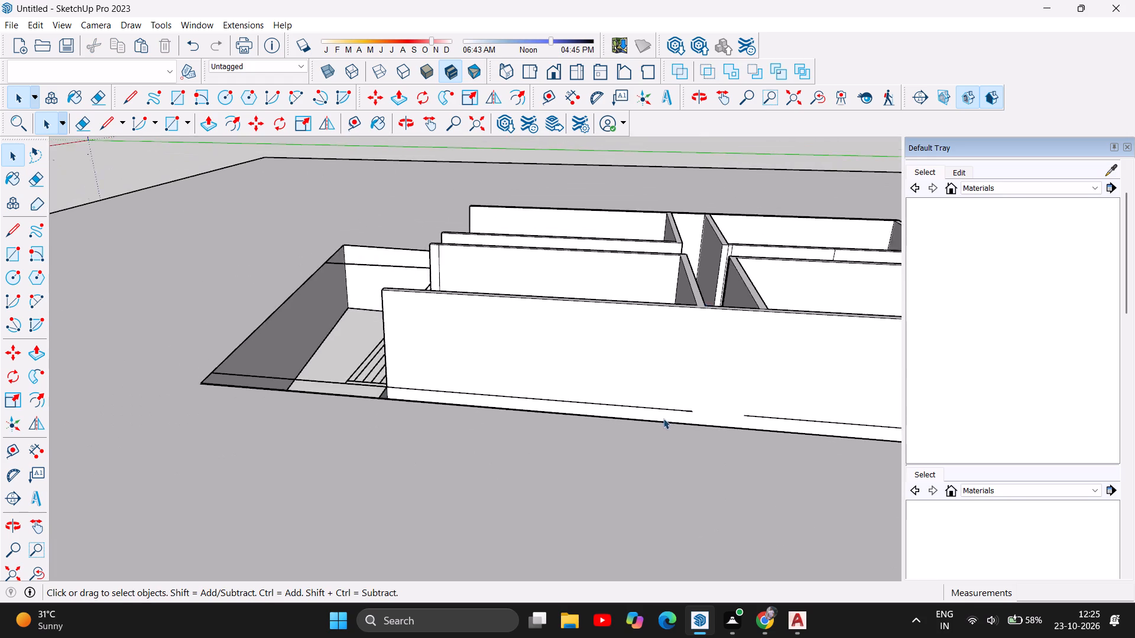
scroll(663, 419, up, 12)
scroll(724, 390, up, 17)
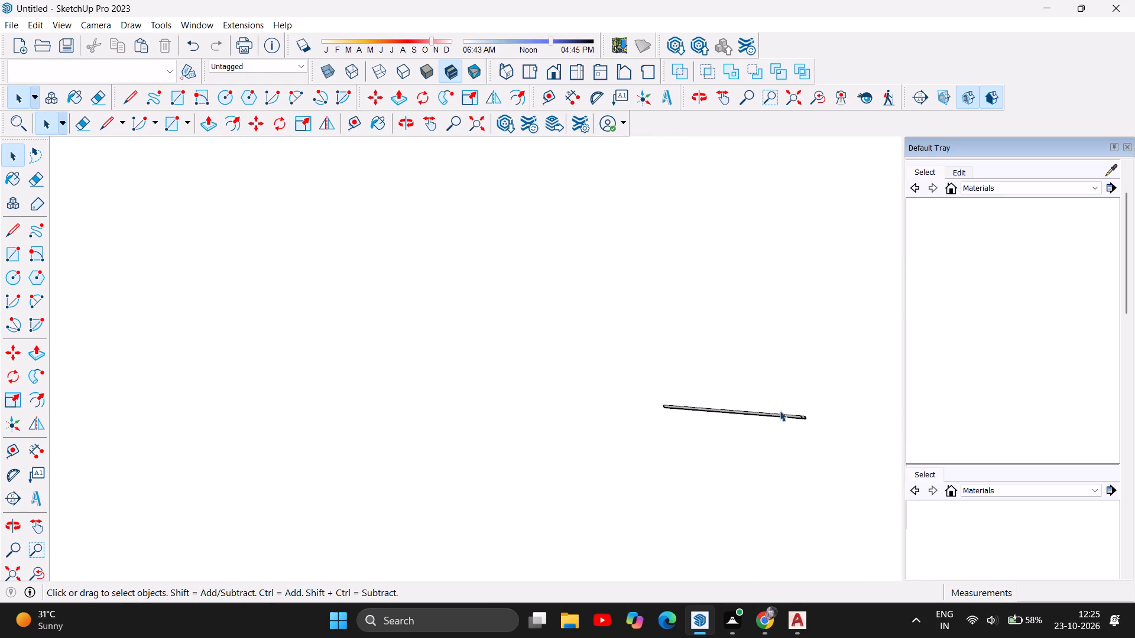
click(761, 415)
key(Delete)
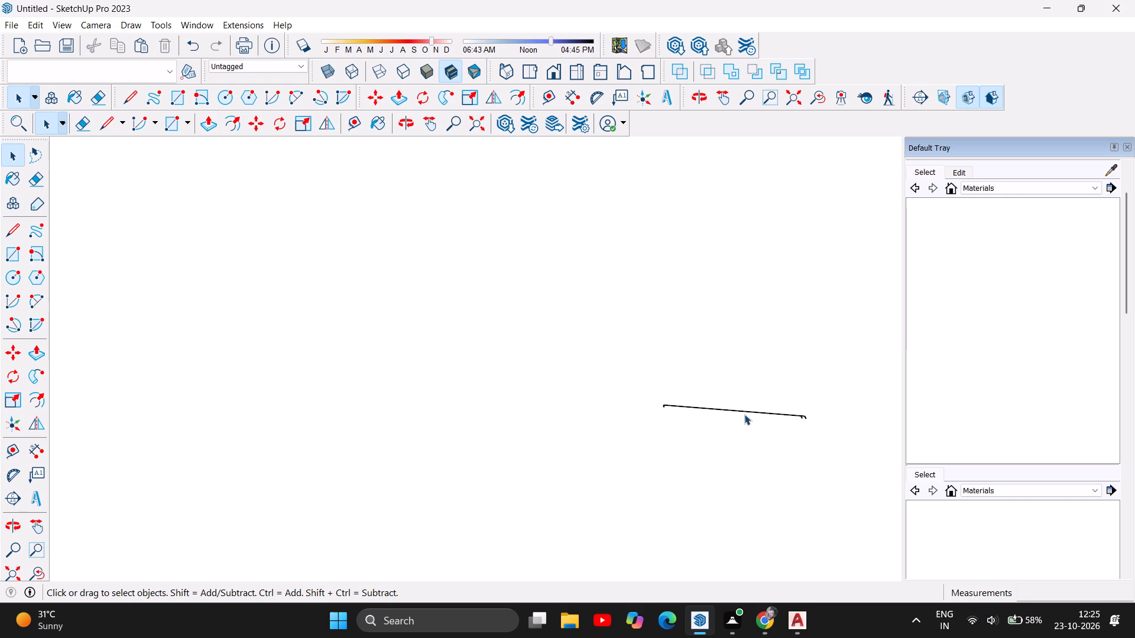
click(749, 410)
key(Delete)
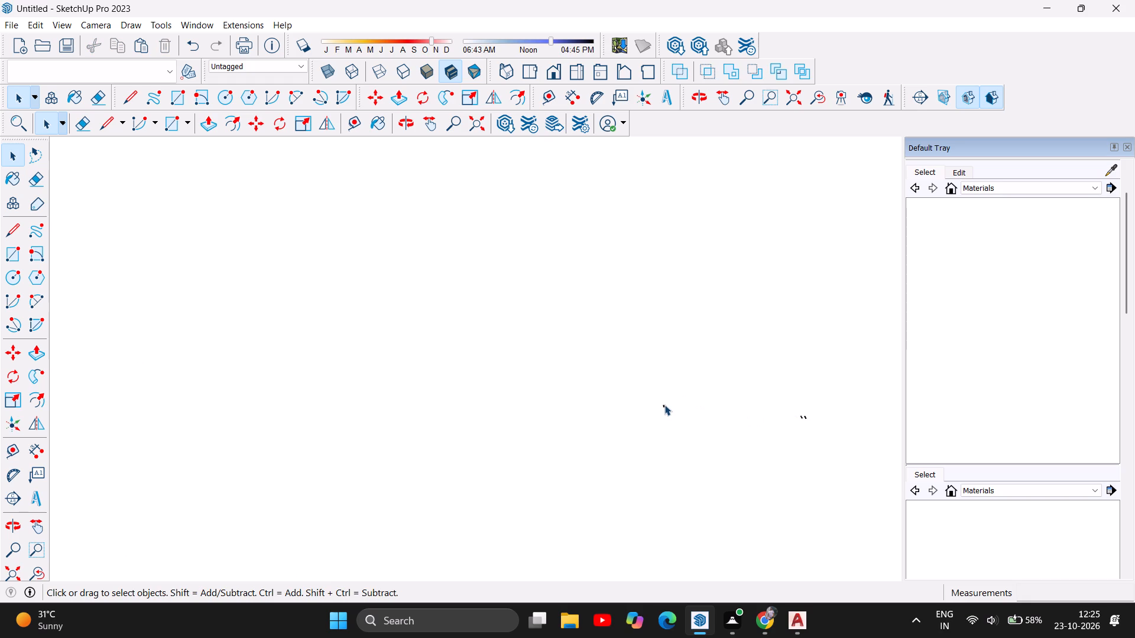
Delete the tiny leftover edge at the end of the removed strip nearer the building's front.
click(662, 405)
click(666, 407)
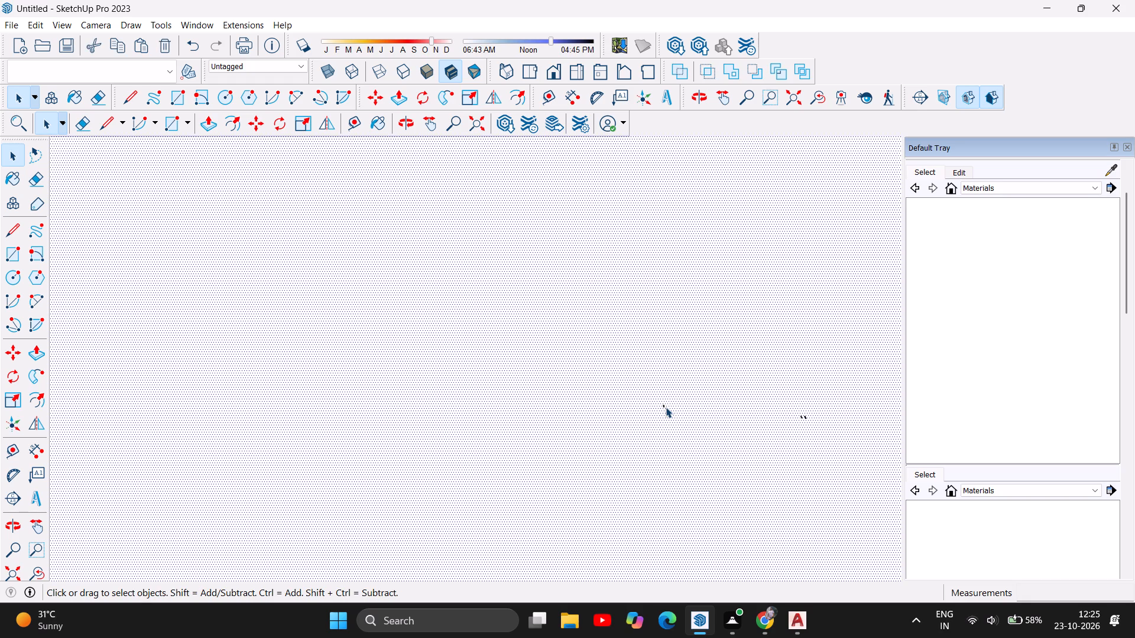
key(Delete)
key(Delete)
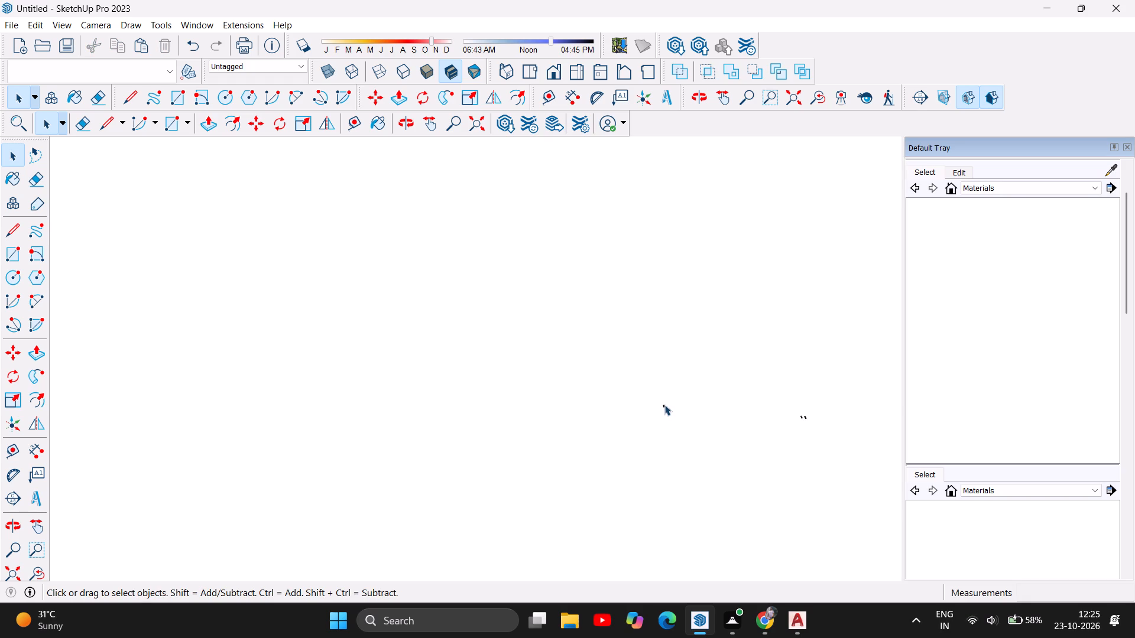
click(663, 404)
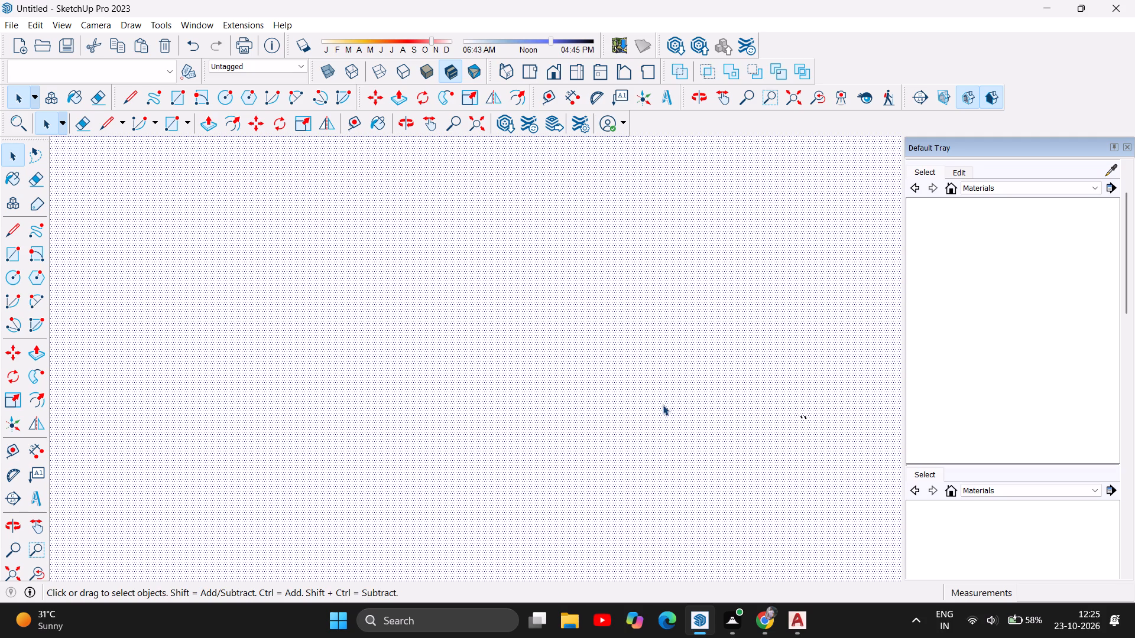
click(663, 405)
key(Delete)
scroll(665, 405, up, 11)
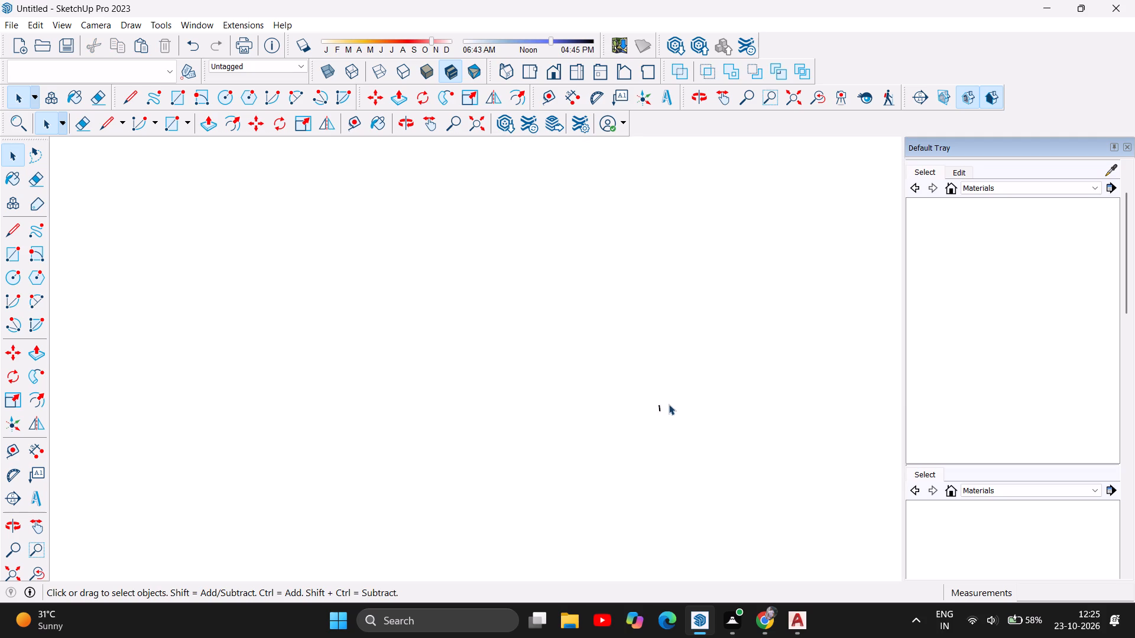
scroll(669, 404, up, 2)
scroll(669, 404, down, 1)
scroll(669, 404, up, 6)
click(644, 420)
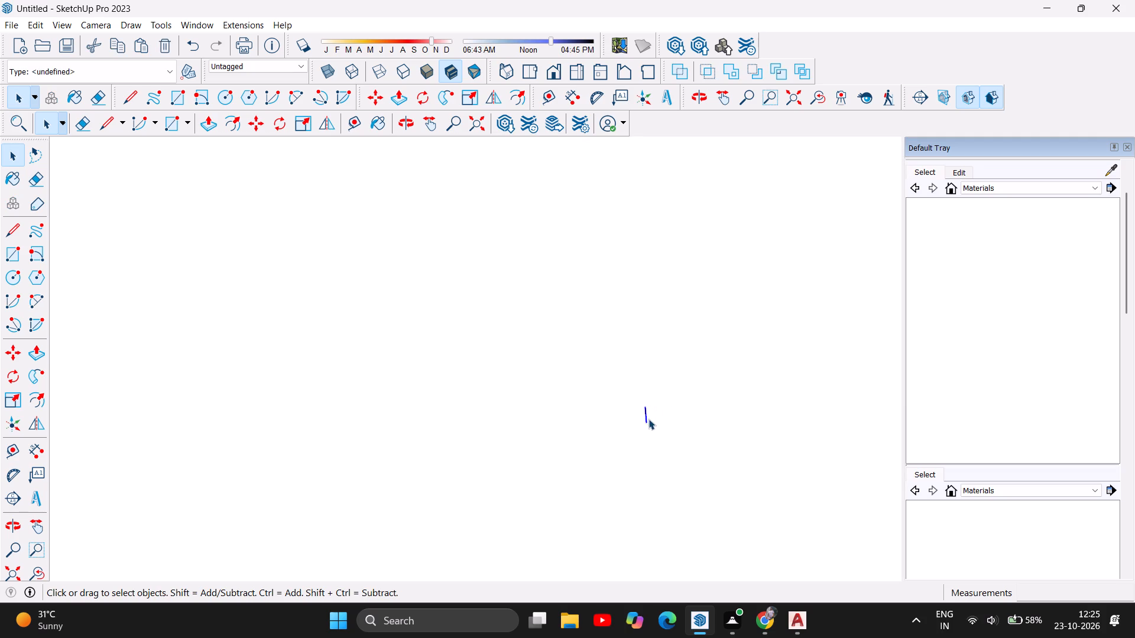
key(Delete)
Delete the tiny leftover edge at the other end of the removed strip.
scroll(491, 373, down, 14)
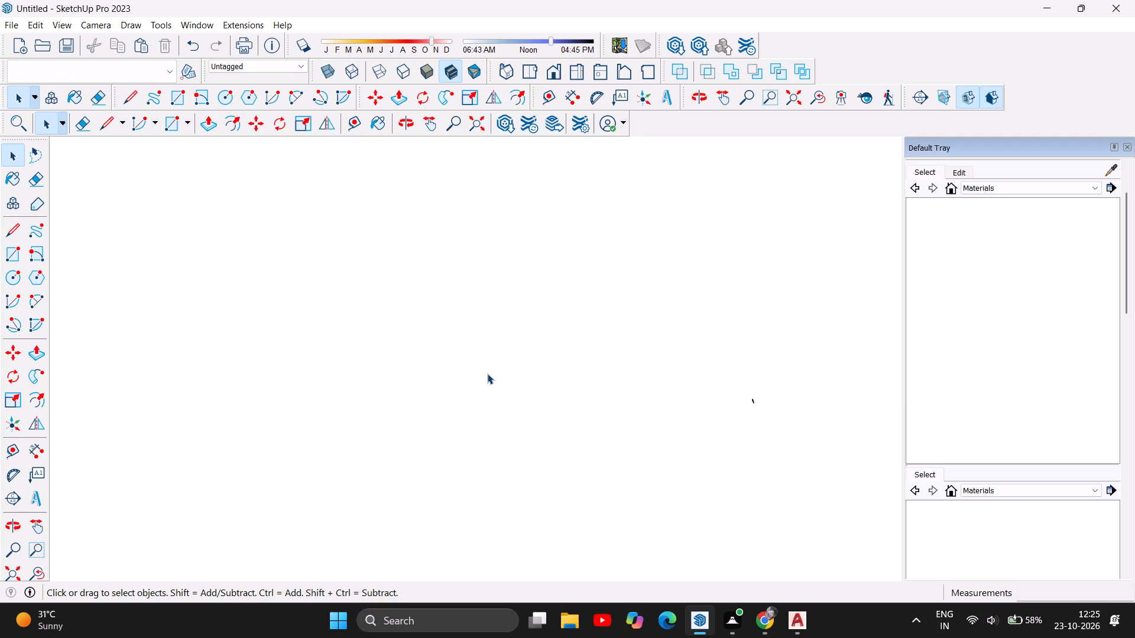
scroll(487, 373, down, 2)
scroll(708, 392, up, 17)
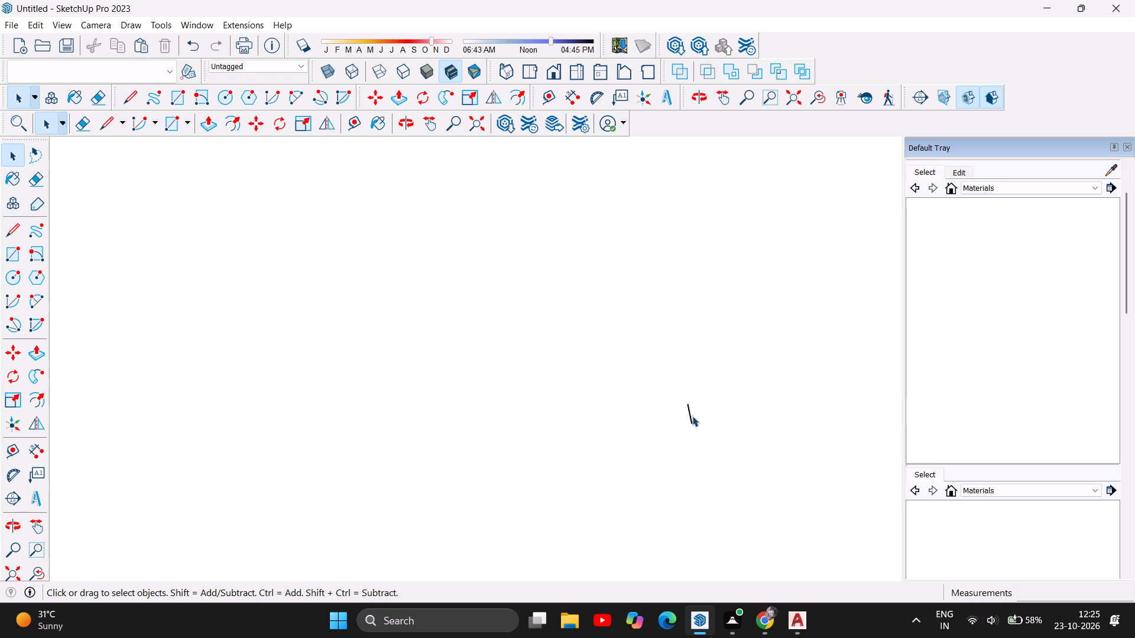
click(690, 417)
key(Delete)
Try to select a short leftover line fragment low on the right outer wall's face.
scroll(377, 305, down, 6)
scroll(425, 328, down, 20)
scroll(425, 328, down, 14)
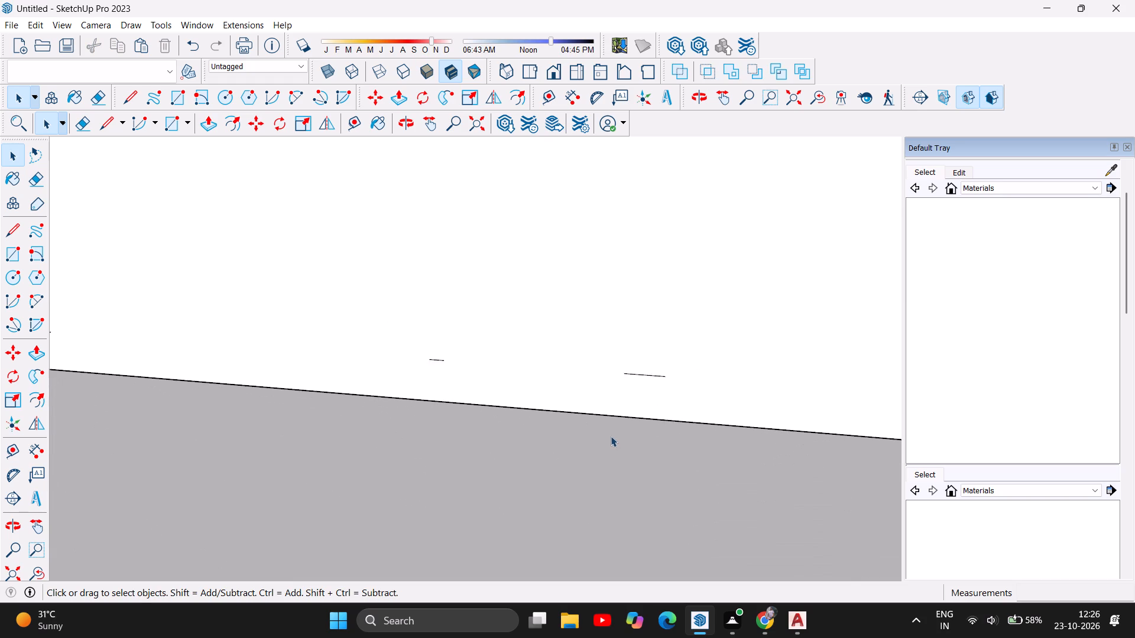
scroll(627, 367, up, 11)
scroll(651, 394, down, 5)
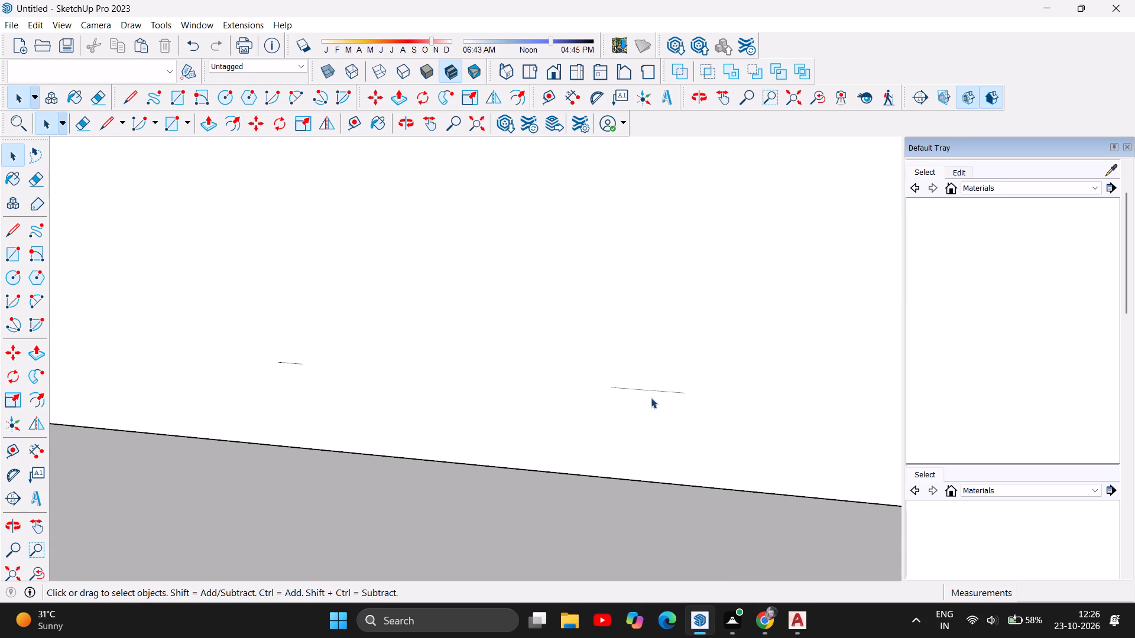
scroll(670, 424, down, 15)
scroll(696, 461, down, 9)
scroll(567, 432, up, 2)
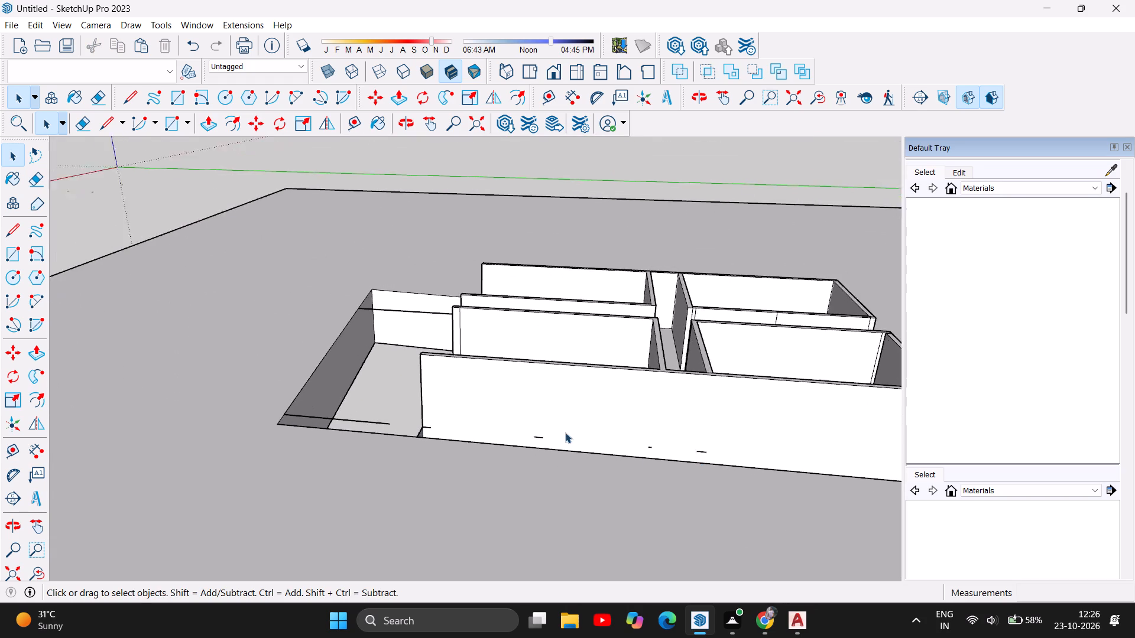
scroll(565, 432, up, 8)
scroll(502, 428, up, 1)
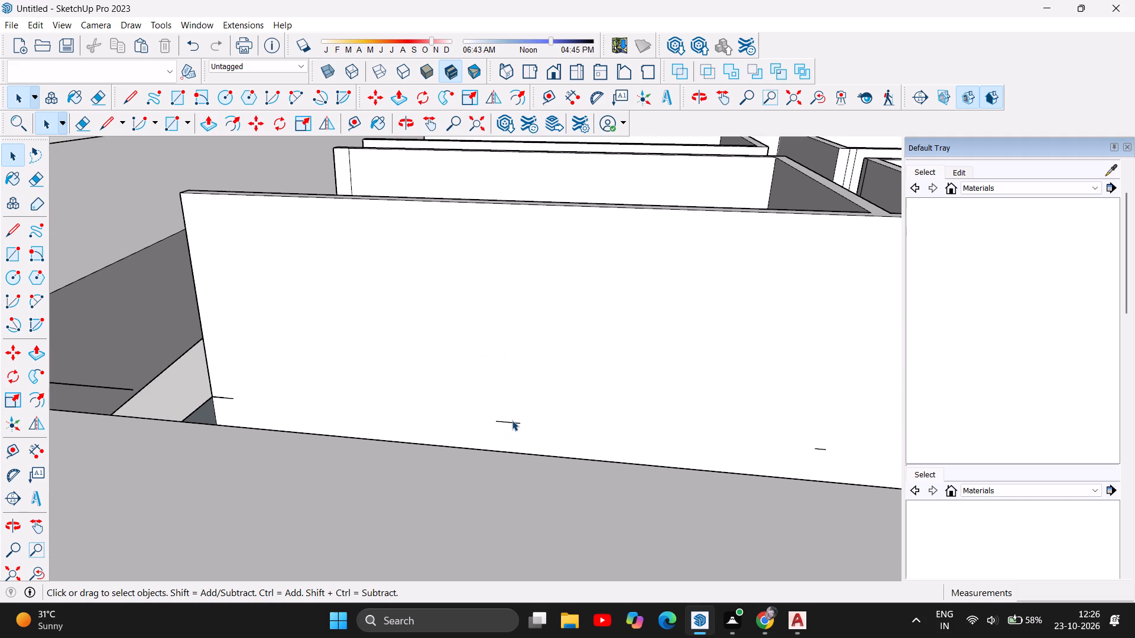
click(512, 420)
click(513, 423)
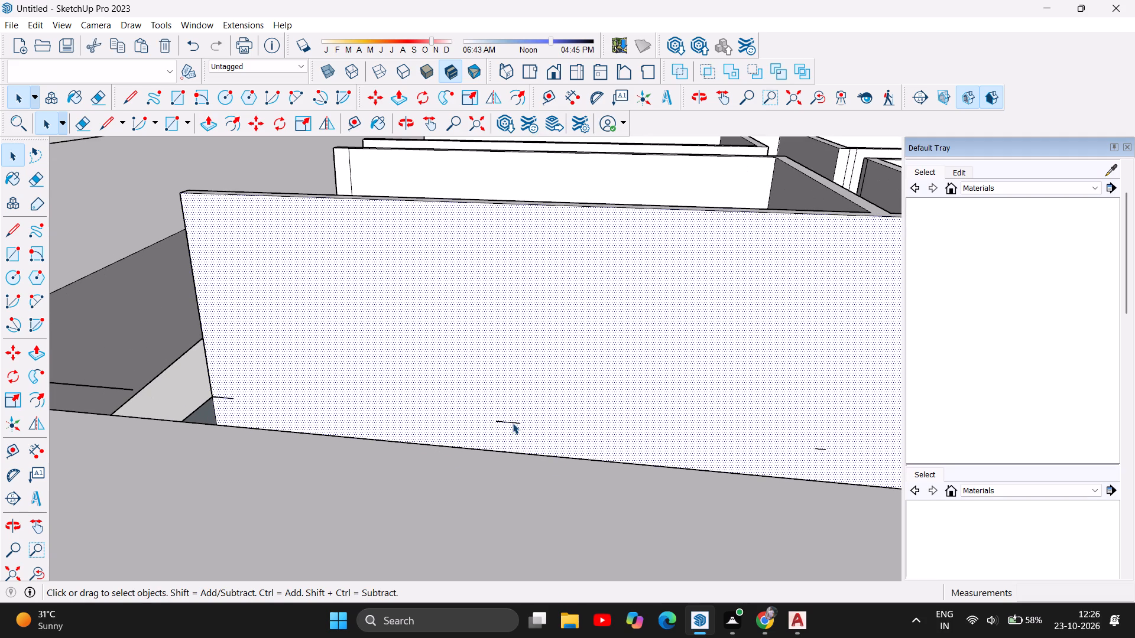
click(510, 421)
Examine the building from the front and the passage between the two front rooms.
scroll(564, 483, down, 20)
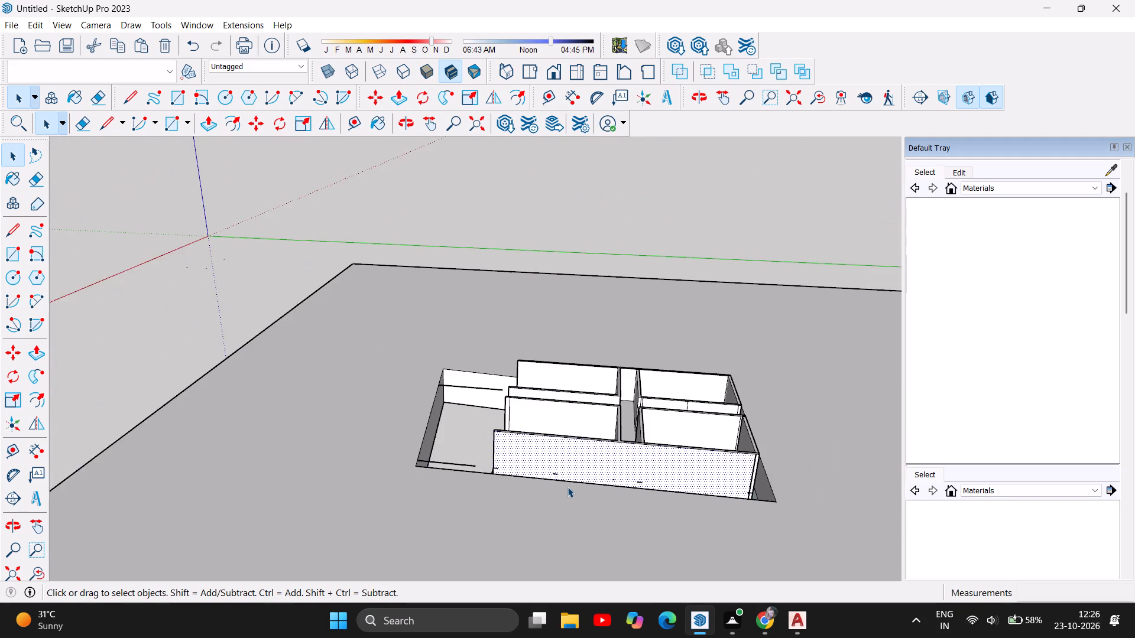
click(408, 119)
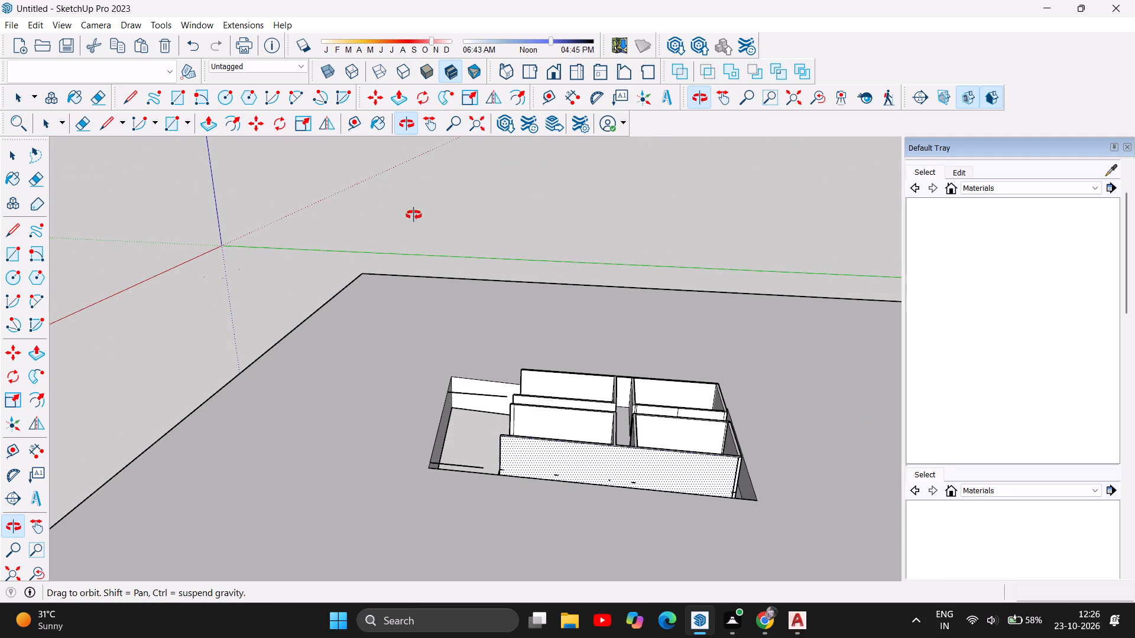
click(451, 178)
drag(385, 217, 842, 300)
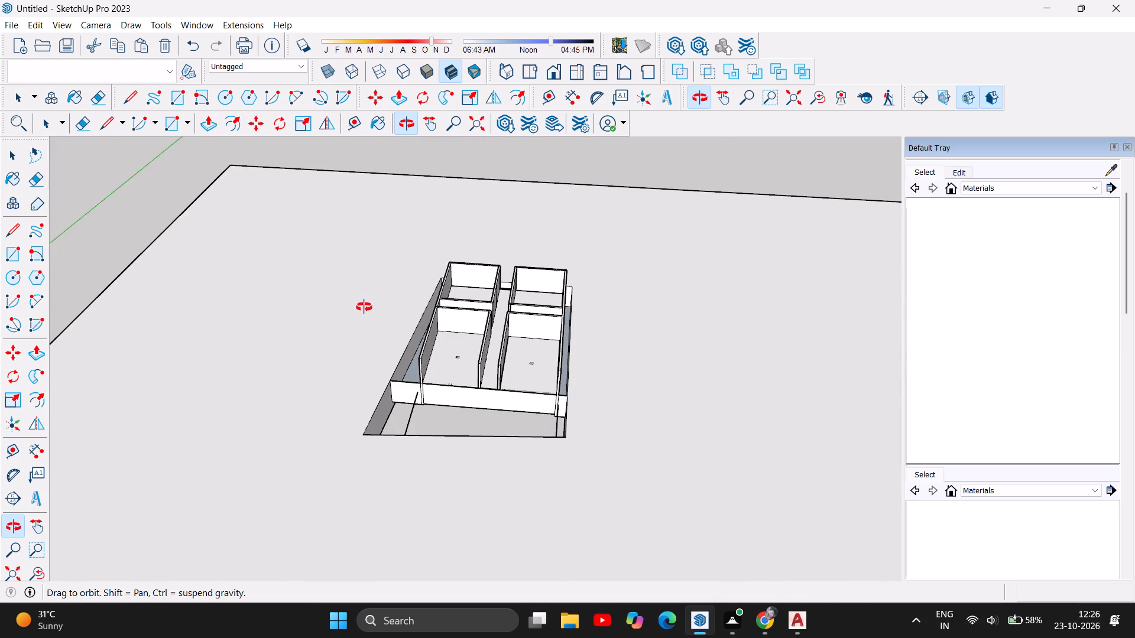
drag(365, 307, 613, 253)
scroll(510, 353, up, 12)
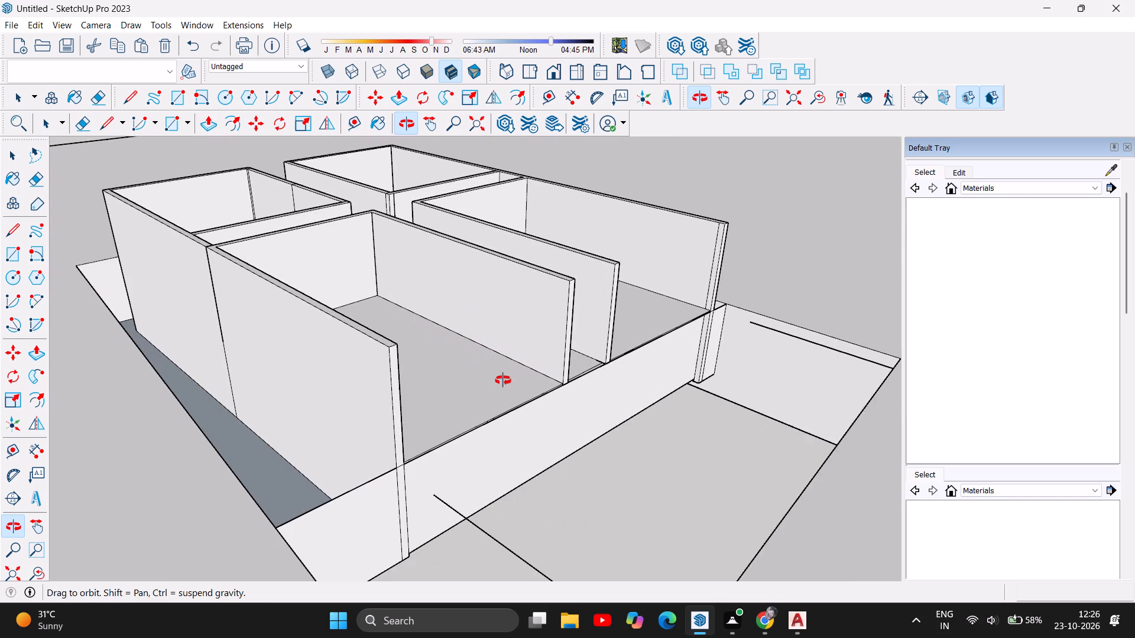
drag(503, 380, 325, 487)
scroll(426, 337, up, 4)
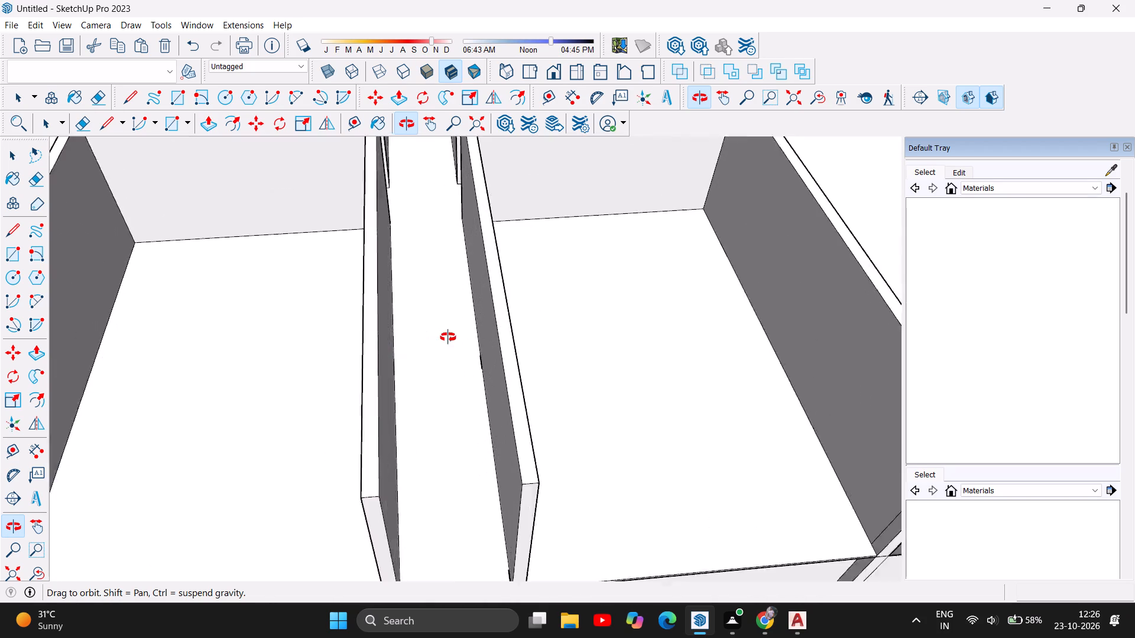
Examine the passage wall between the two front rooms and the whole building from the front and above.
scroll(448, 337, up, 8)
scroll(497, 376, up, 14)
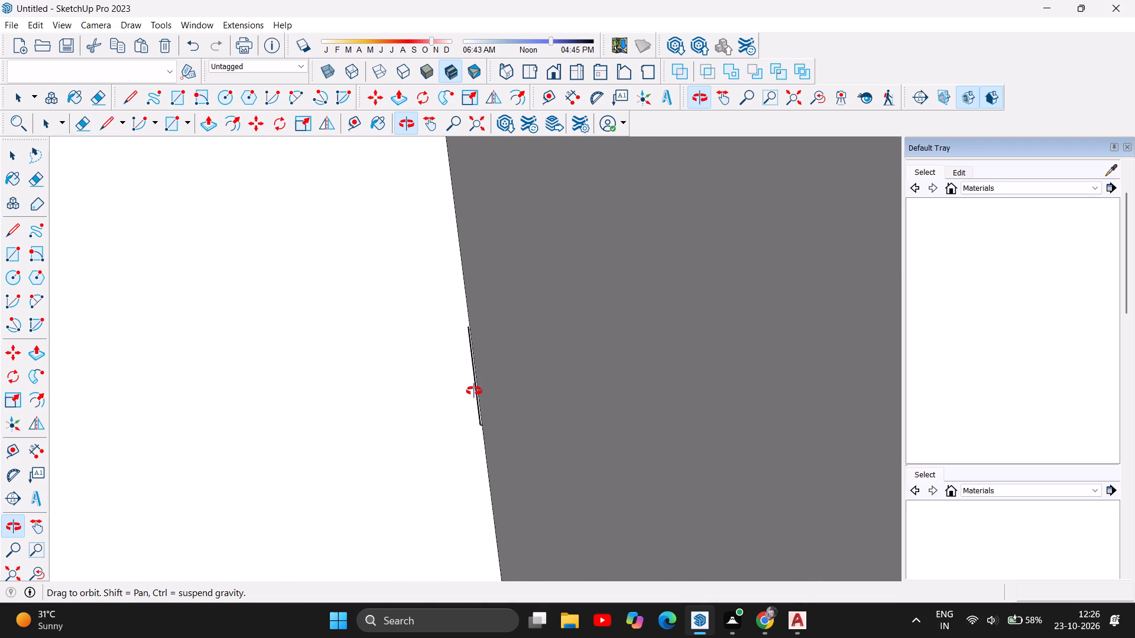
scroll(474, 391, down, 14)
scroll(474, 391, down, 15)
drag(505, 432, 487, 352)
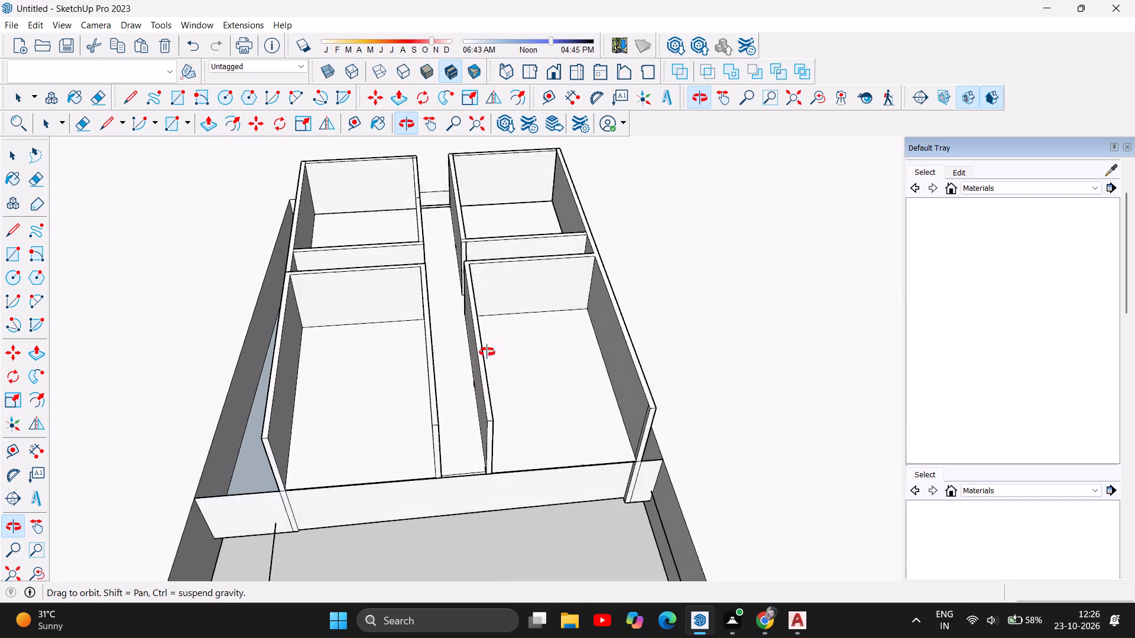
drag(487, 352, 596, 268)
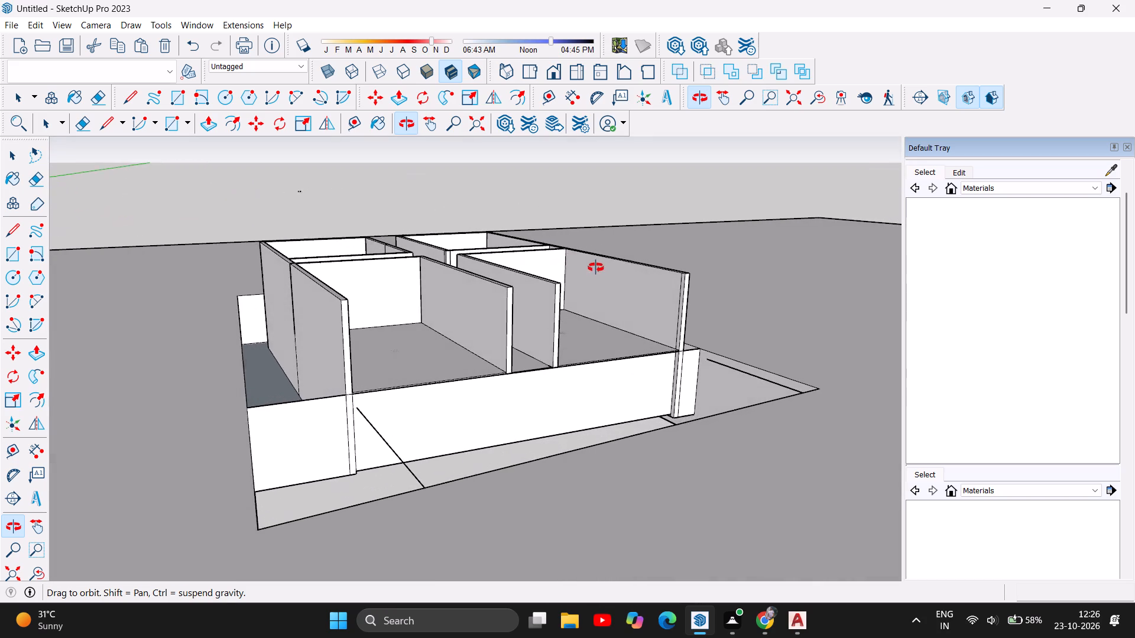
drag(596, 268, 375, 384)
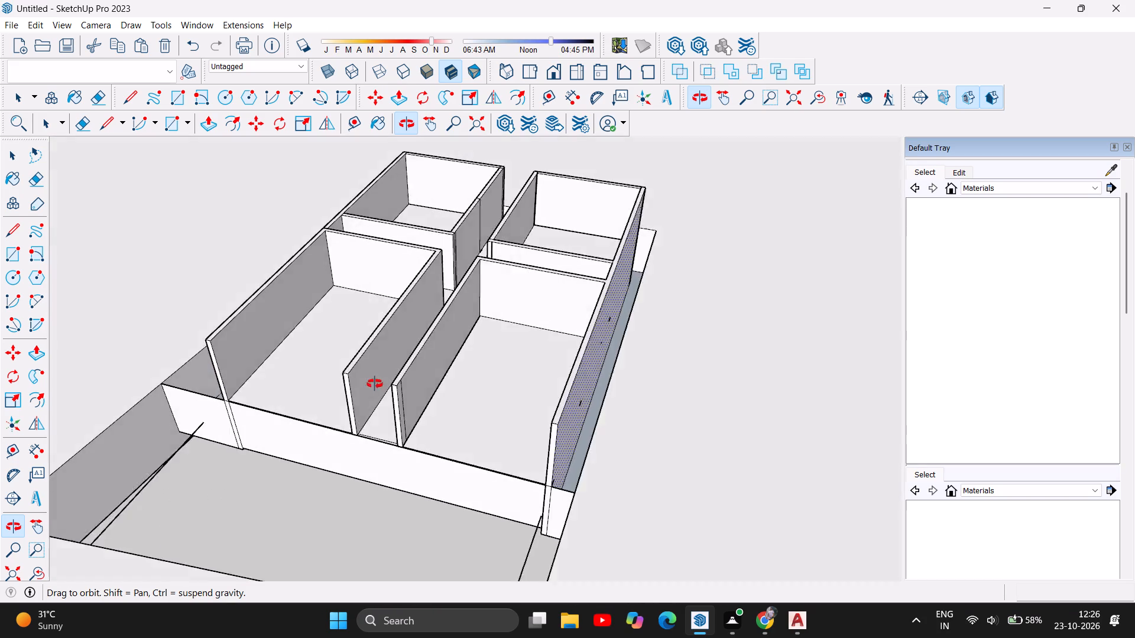
drag(375, 384, 546, 465)
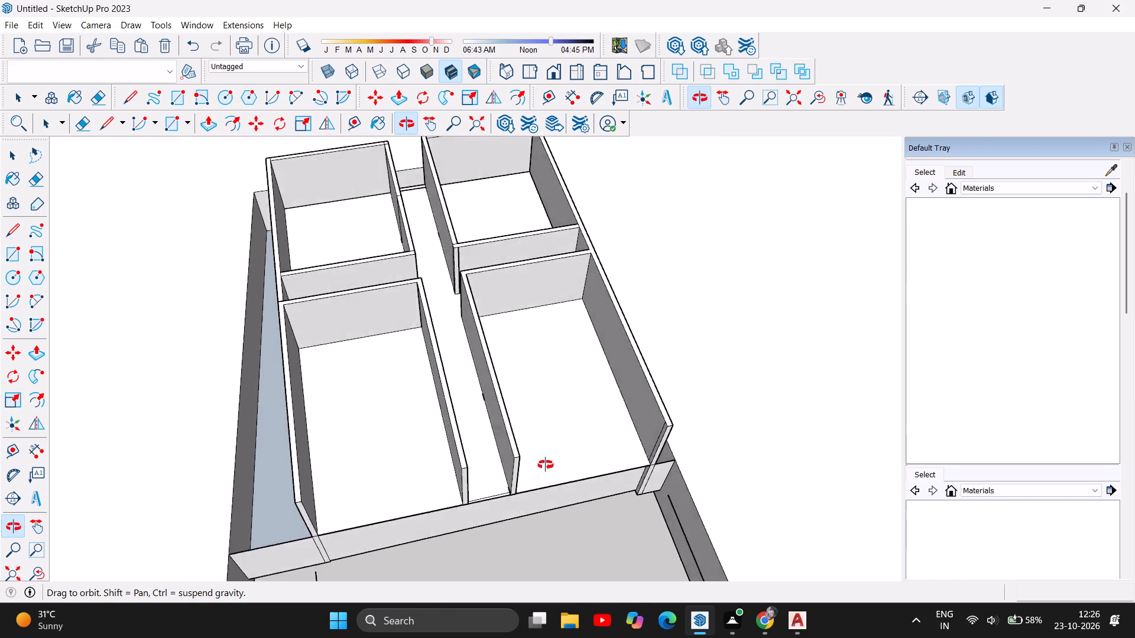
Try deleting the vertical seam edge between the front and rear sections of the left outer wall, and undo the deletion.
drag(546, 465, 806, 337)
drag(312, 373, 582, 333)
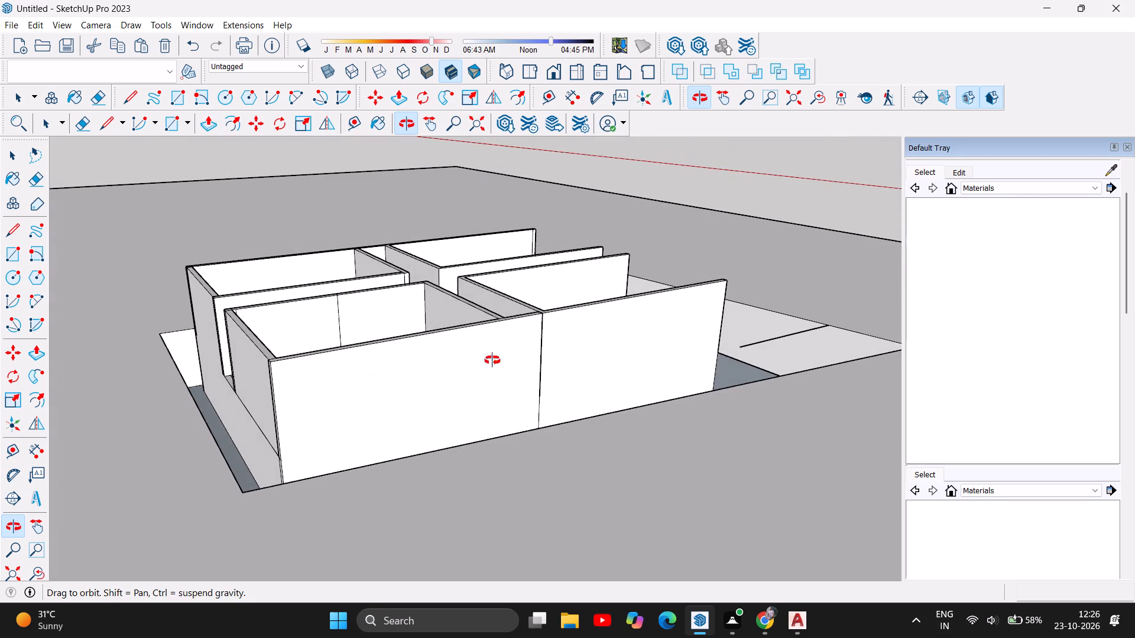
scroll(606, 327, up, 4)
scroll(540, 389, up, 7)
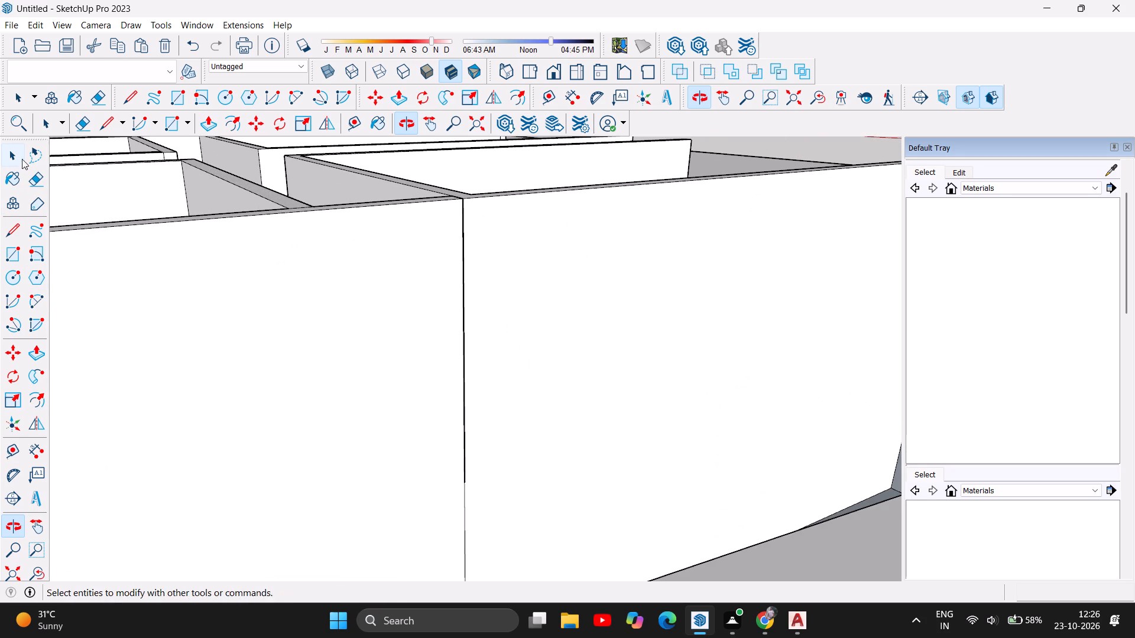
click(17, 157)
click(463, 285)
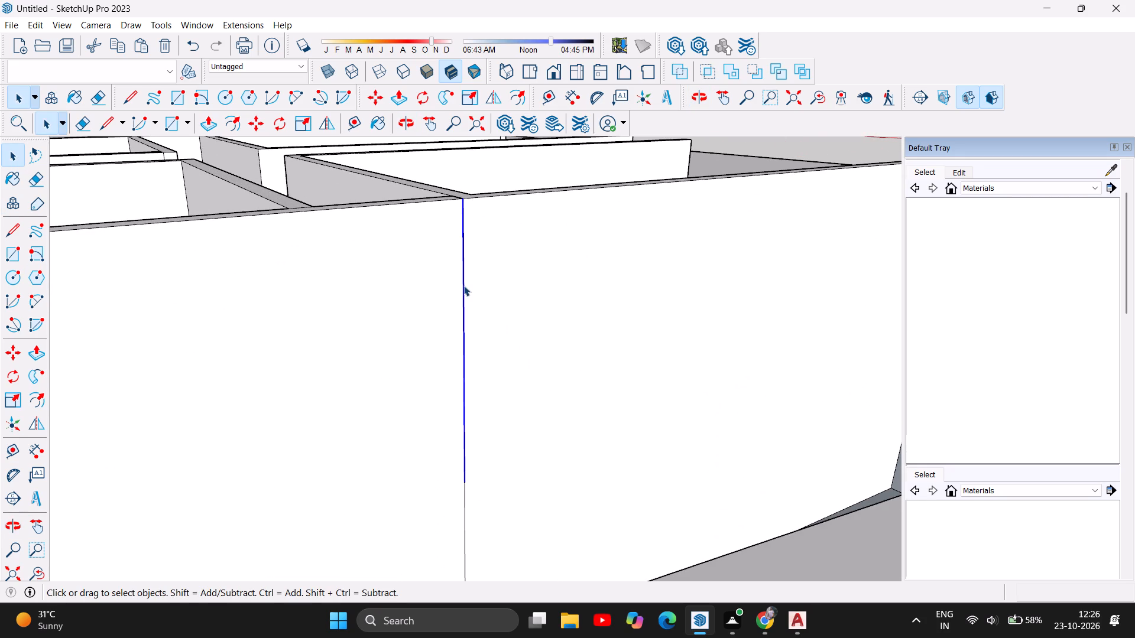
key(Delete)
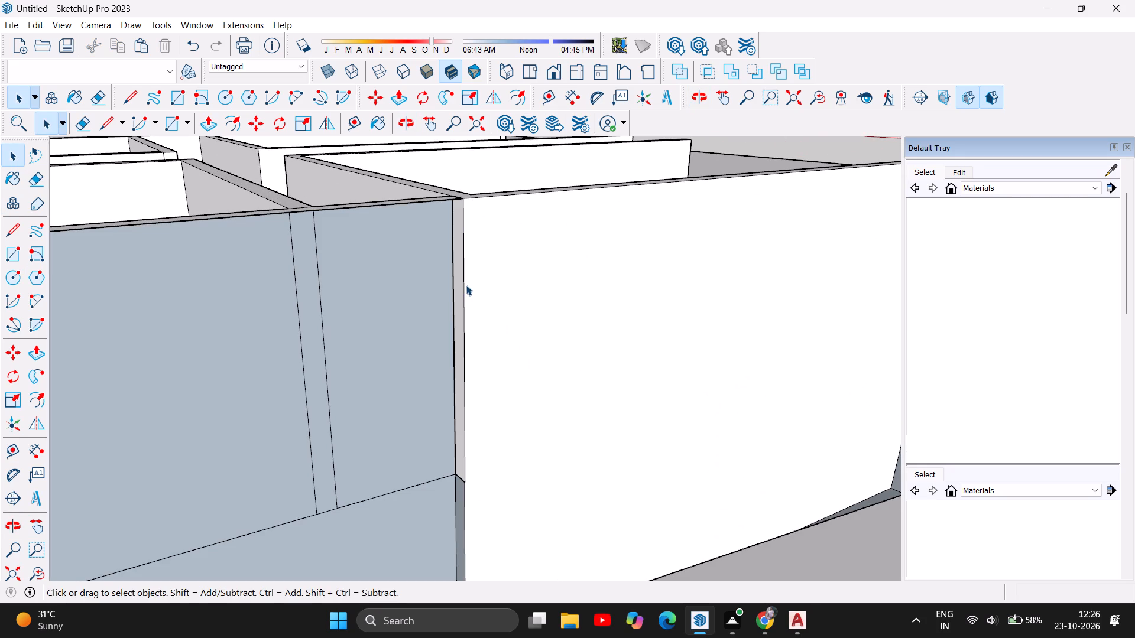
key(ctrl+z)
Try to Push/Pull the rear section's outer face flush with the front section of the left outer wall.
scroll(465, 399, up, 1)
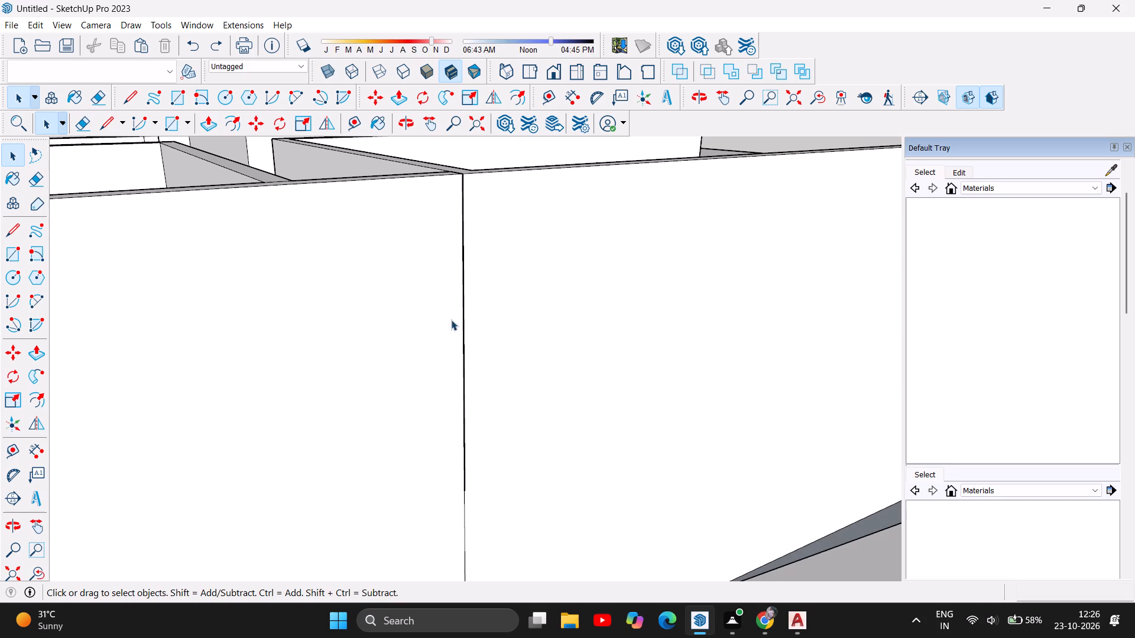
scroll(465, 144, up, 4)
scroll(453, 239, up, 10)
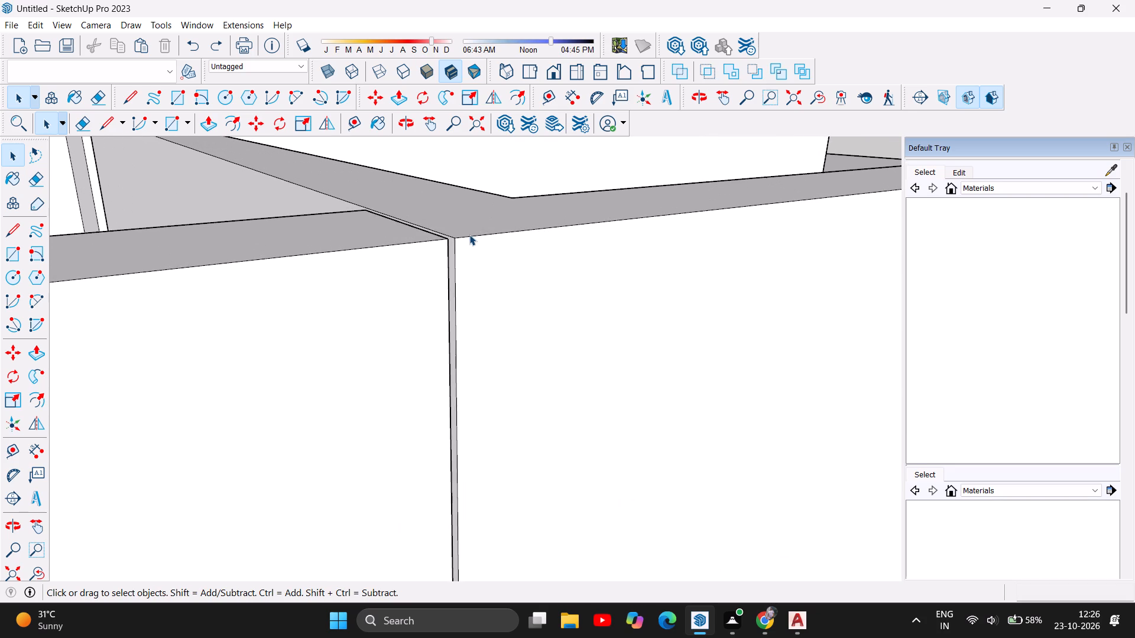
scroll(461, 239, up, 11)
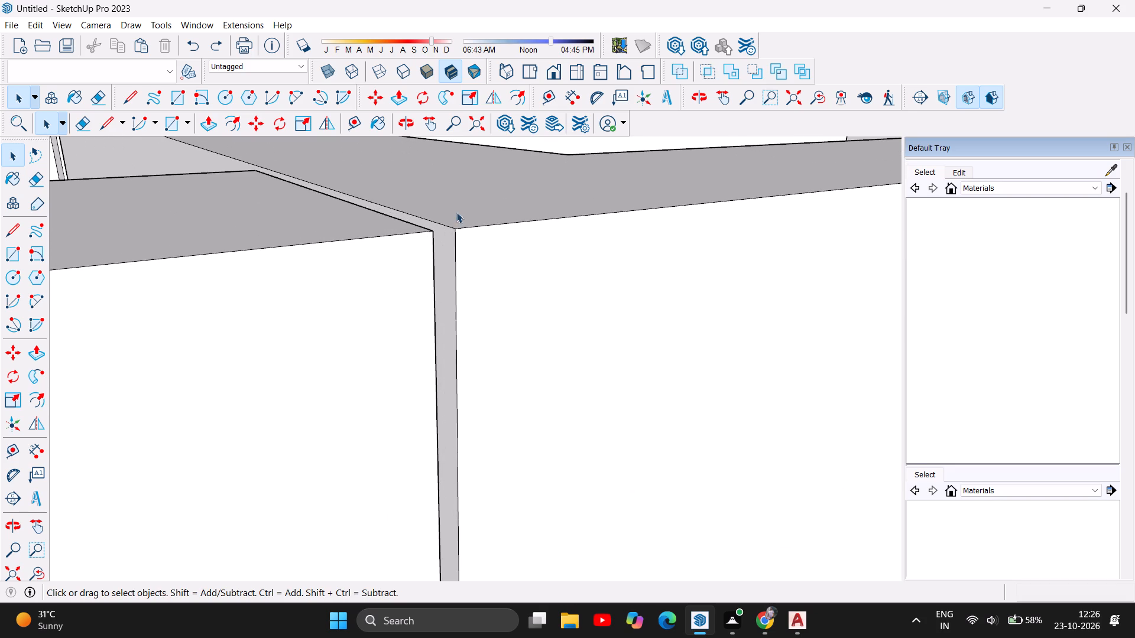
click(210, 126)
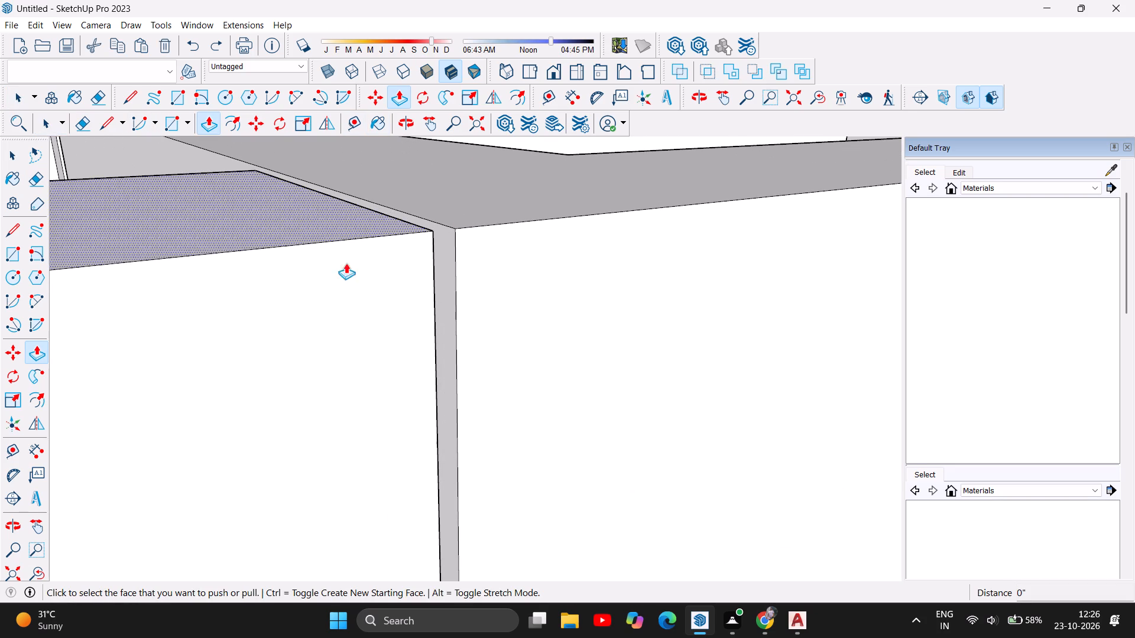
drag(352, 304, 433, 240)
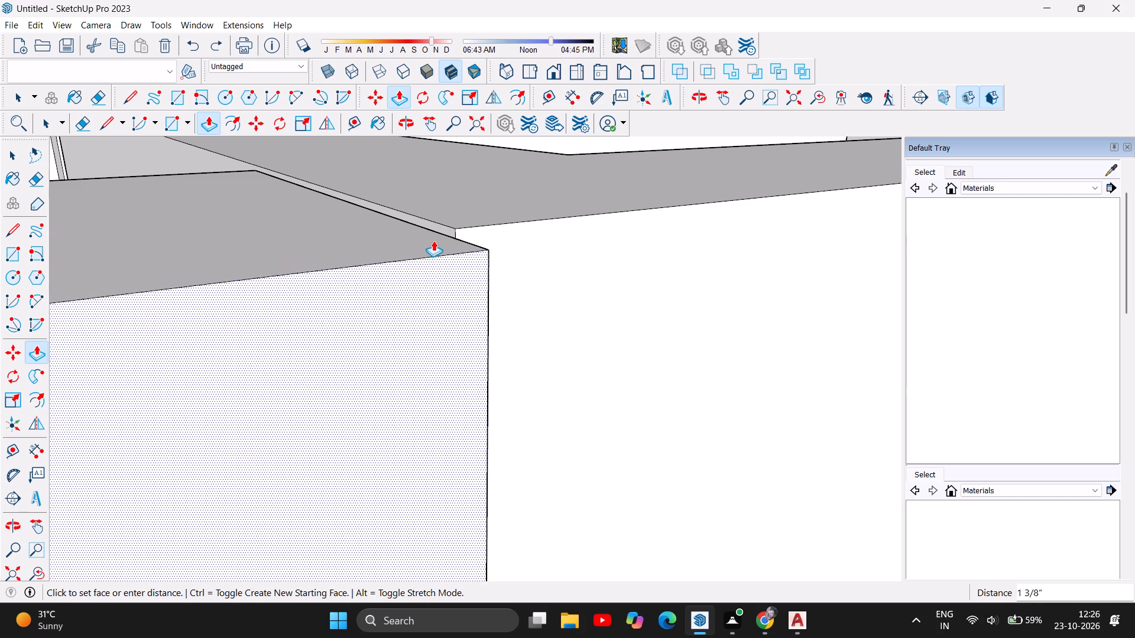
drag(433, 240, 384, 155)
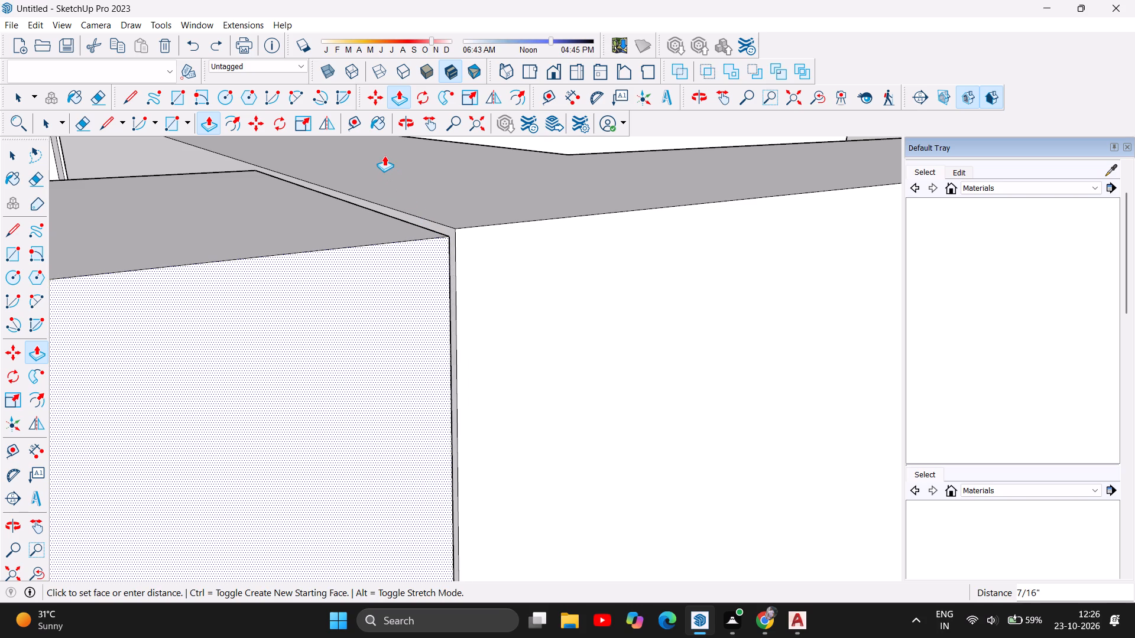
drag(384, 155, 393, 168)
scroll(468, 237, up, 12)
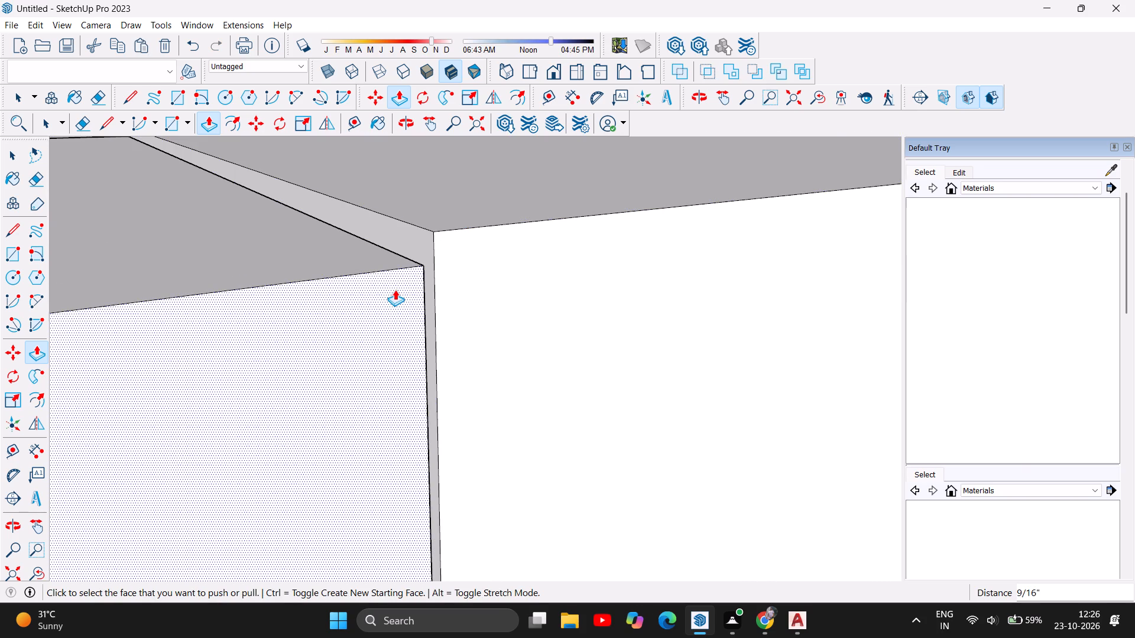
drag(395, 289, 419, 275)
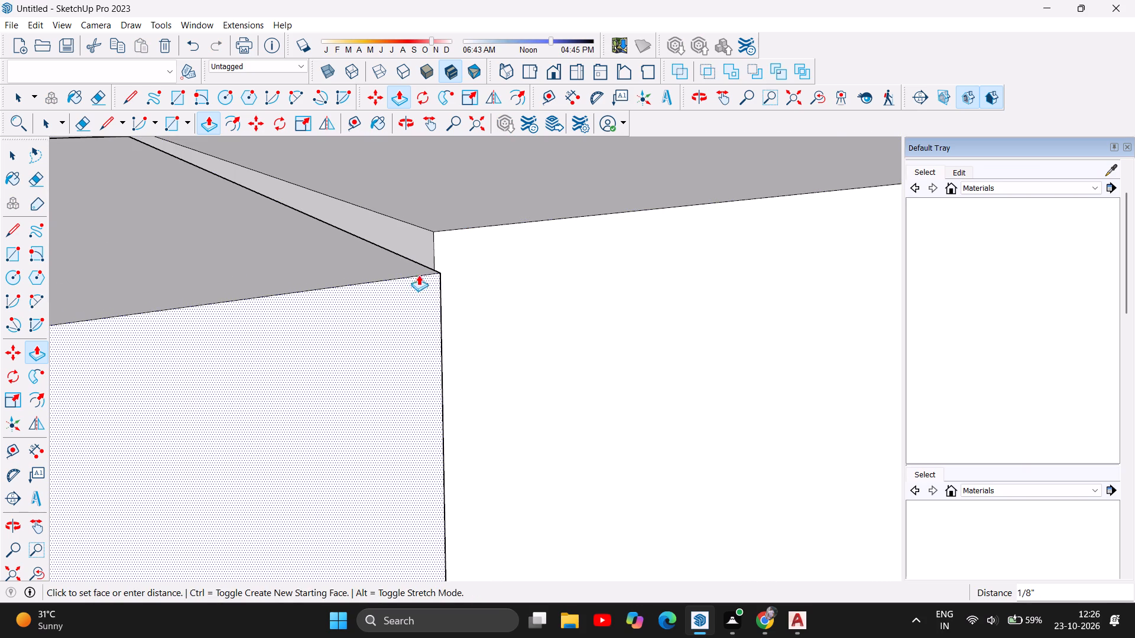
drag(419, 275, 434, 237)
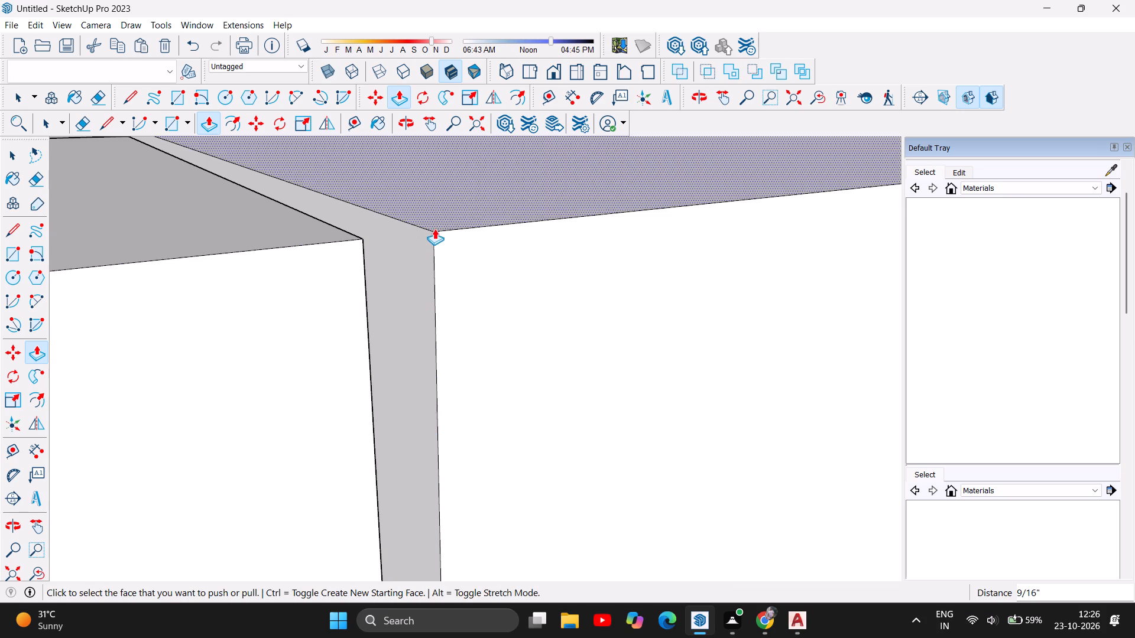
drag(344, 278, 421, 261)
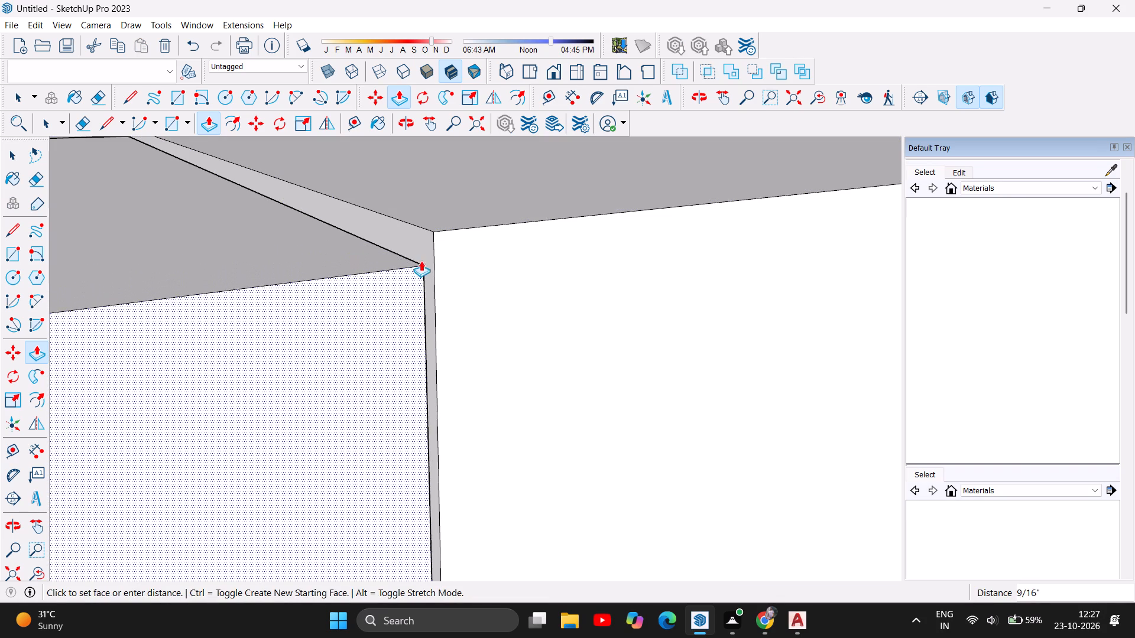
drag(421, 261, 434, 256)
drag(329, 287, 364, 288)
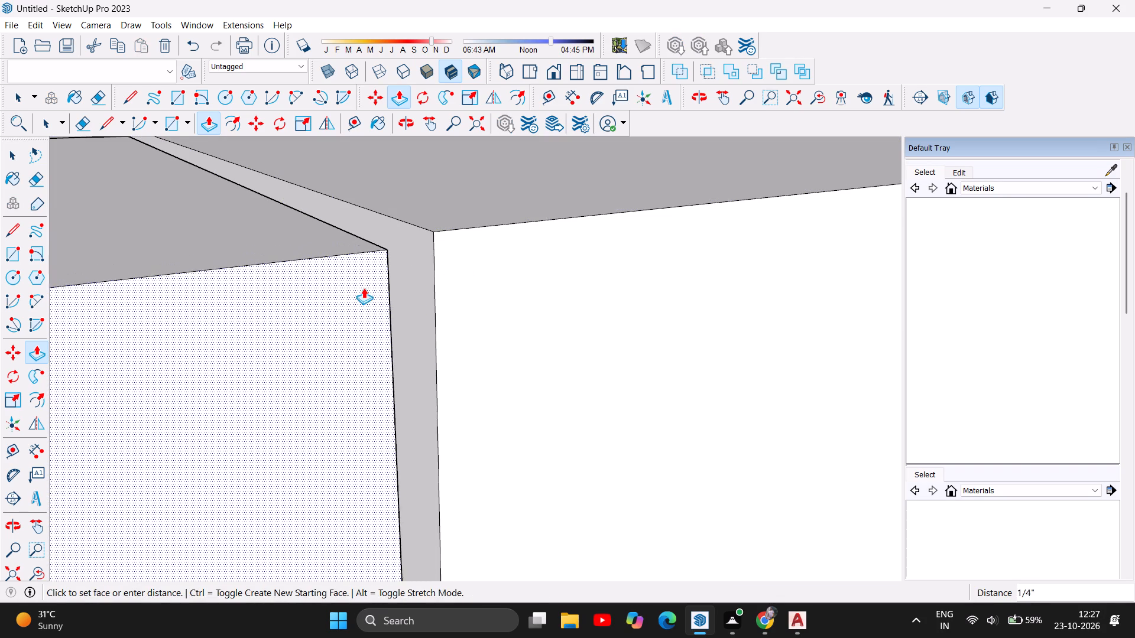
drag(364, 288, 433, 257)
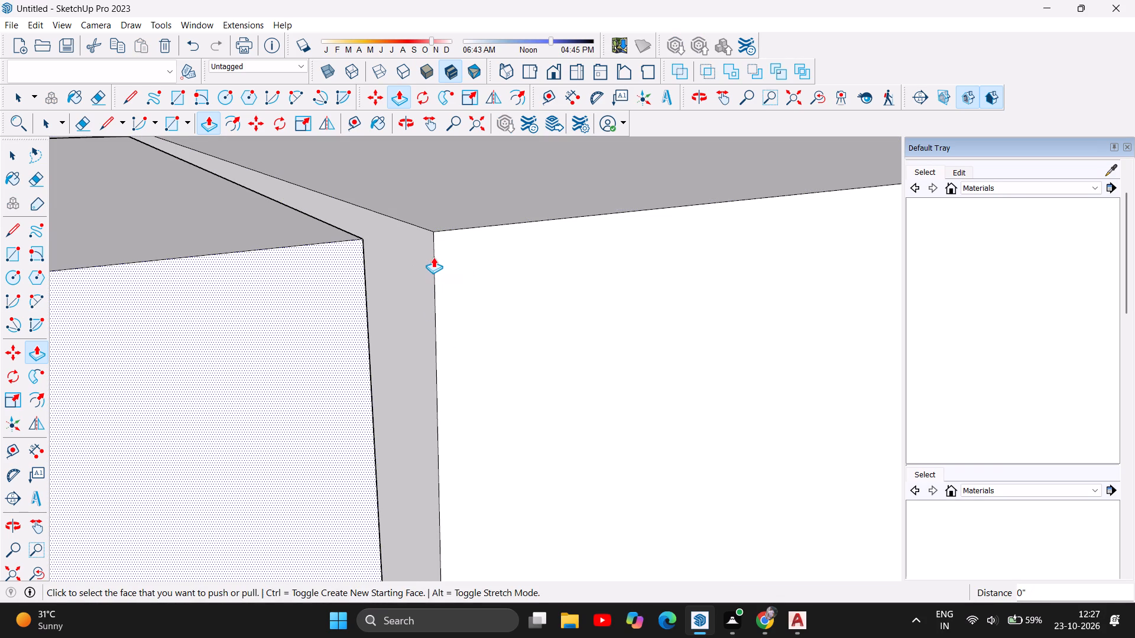
Push the narrow offset face at the left outer wall's joint in about 5/16", level with the rear section's corner.
scroll(417, 383, down, 13)
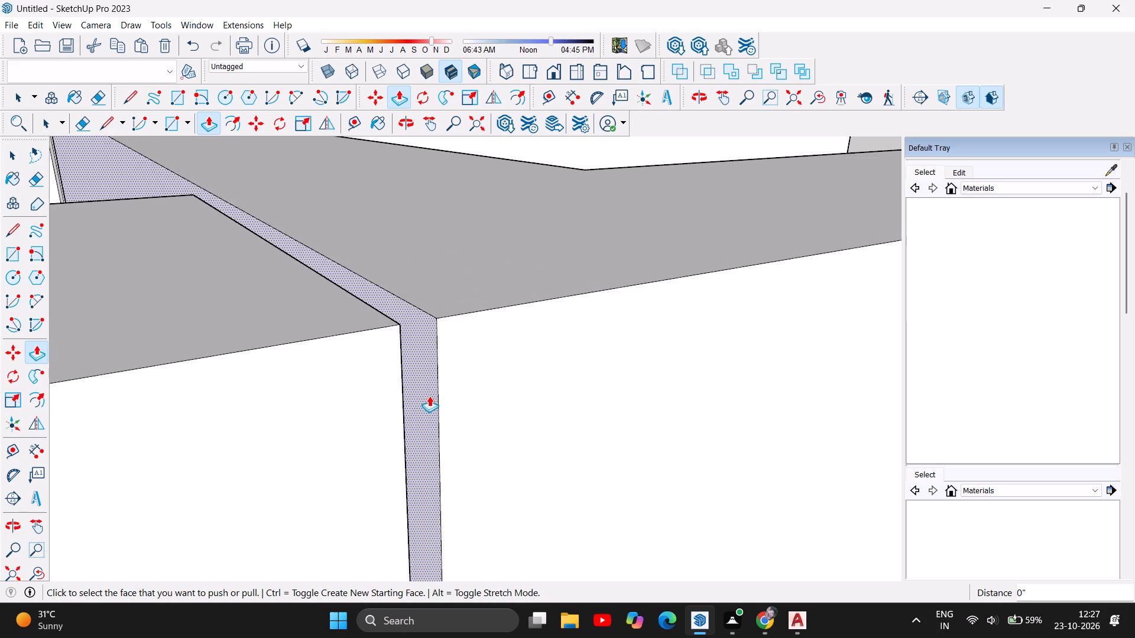
drag(429, 396, 383, 404)
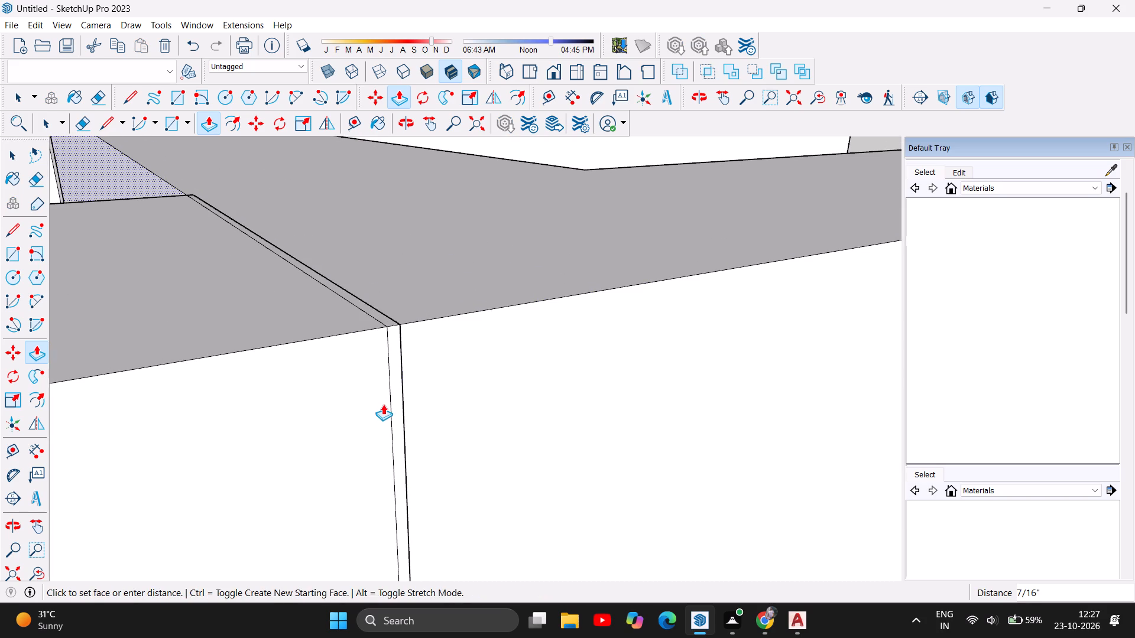
drag(383, 404, 391, 400)
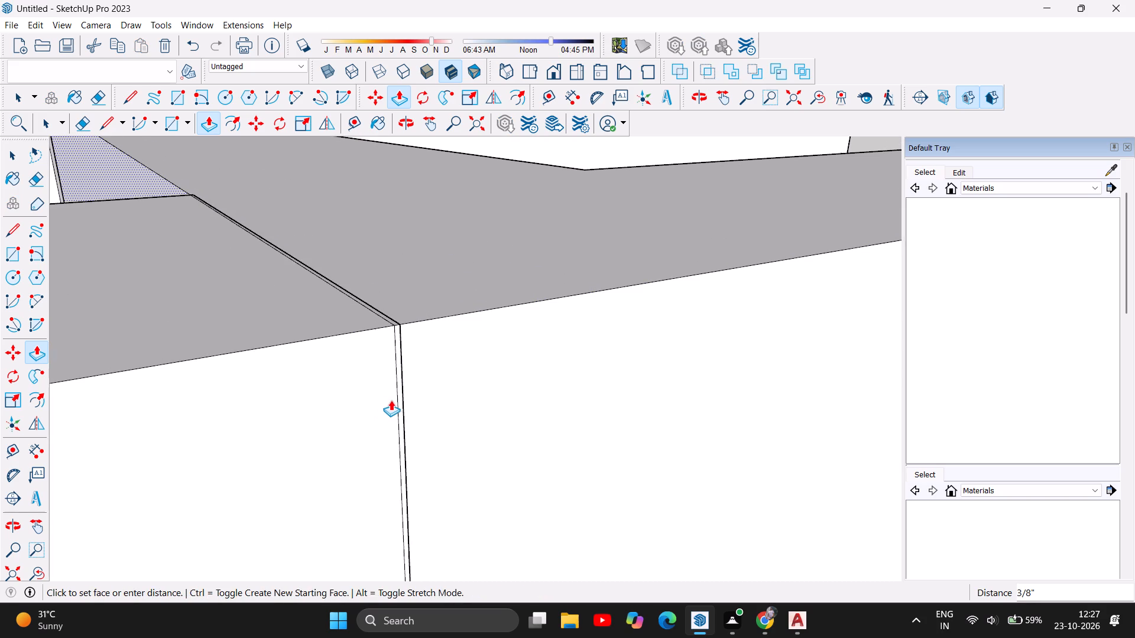
drag(391, 400, 400, 396)
Delete the vertical seam edge at the joint and the short seam edge across the wall's top face.
scroll(392, 434, down, 6)
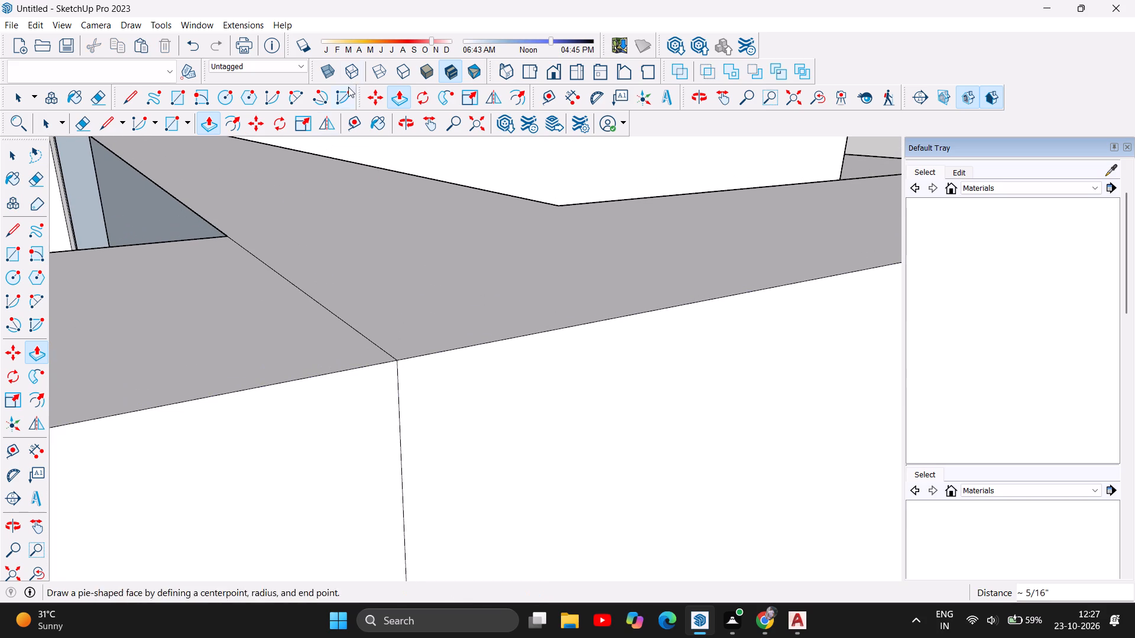
scroll(290, 281, down, 7)
scroll(430, 256, down, 7)
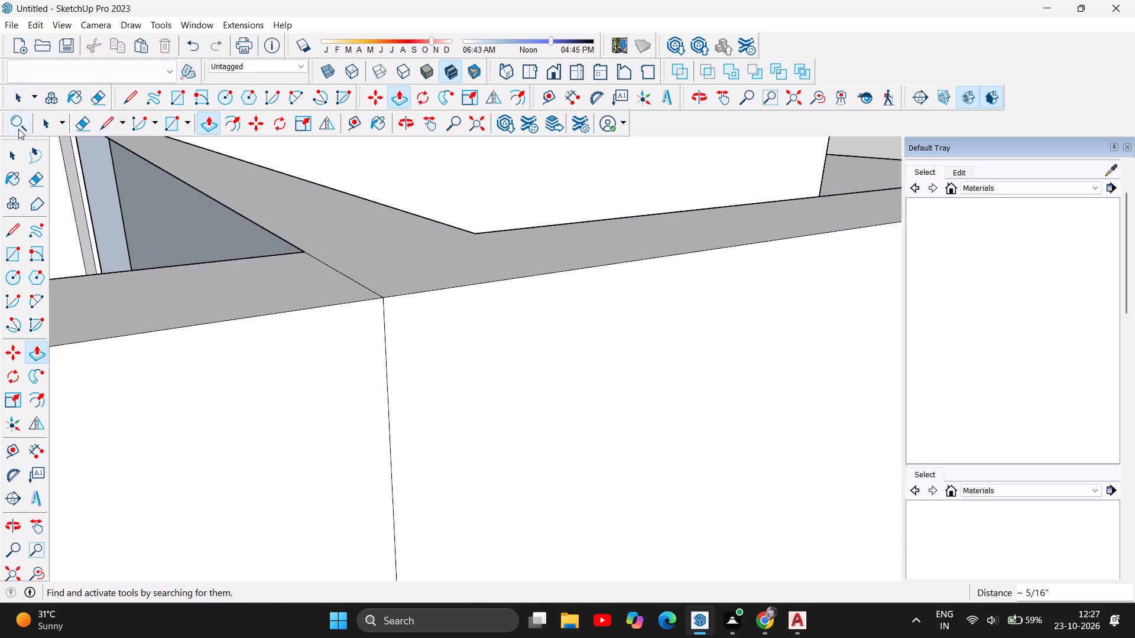
click(11, 152)
click(385, 342)
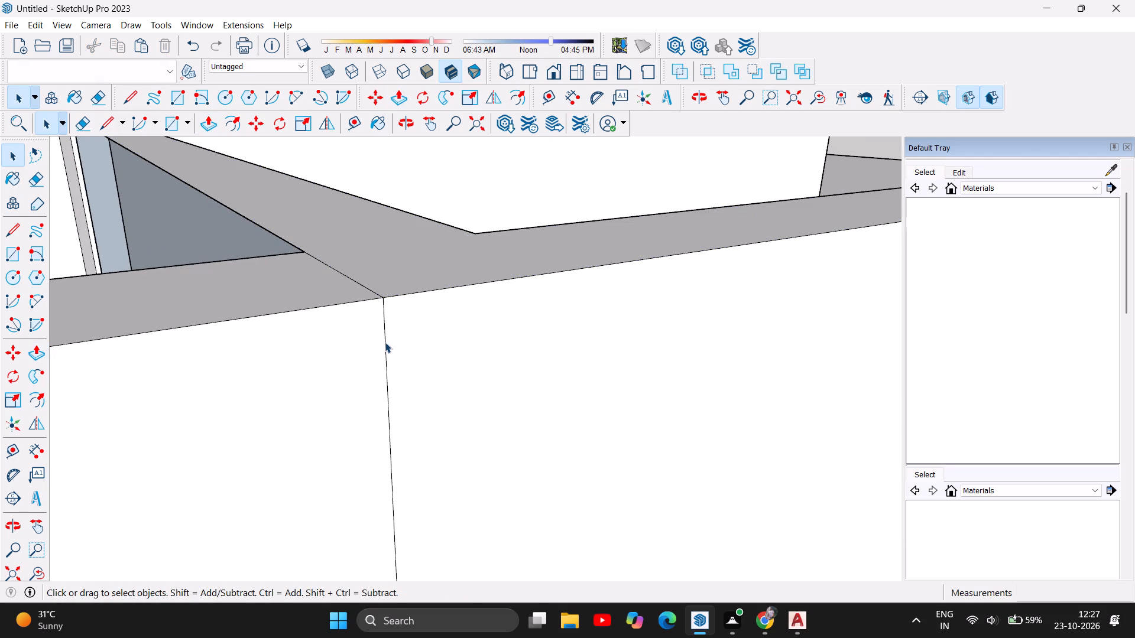
key(Delete)
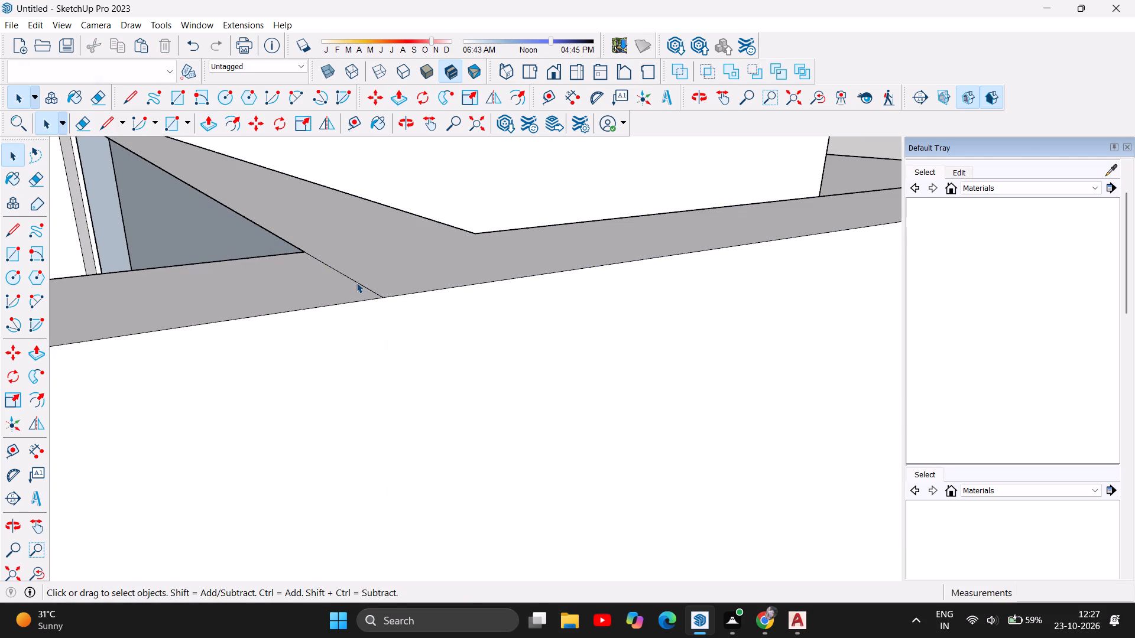
click(360, 285)
key(Delete)
Delete the short leftover vertical line low on the left outer wall's outside face.
scroll(401, 344, down, 20)
scroll(401, 344, down, 10)
scroll(472, 434, down, 8)
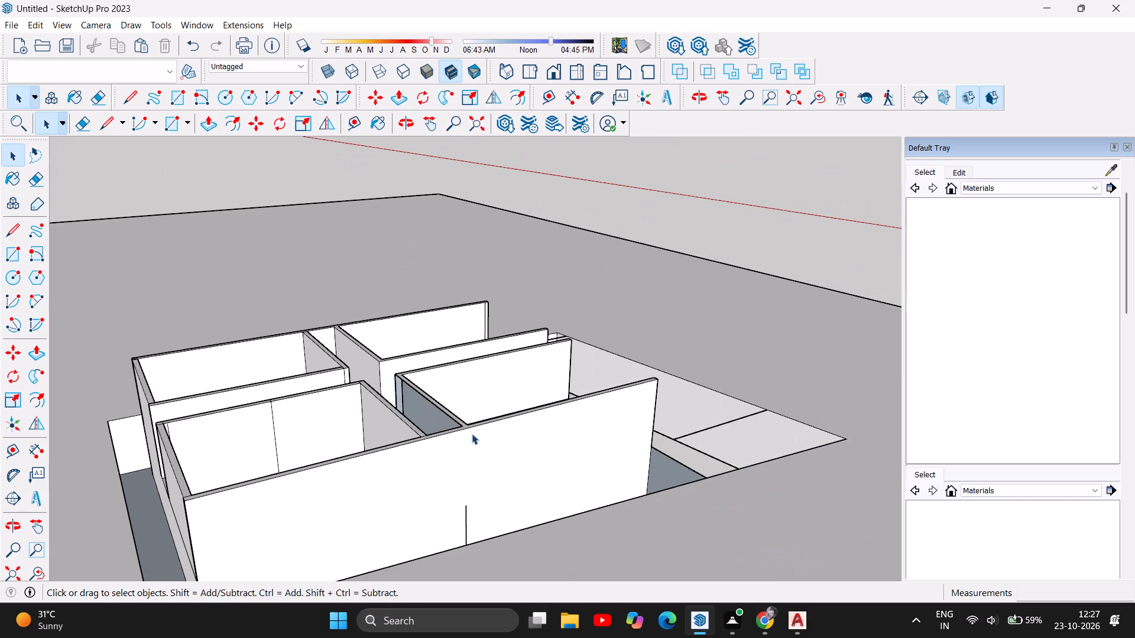
click(466, 530)
key(Delete)
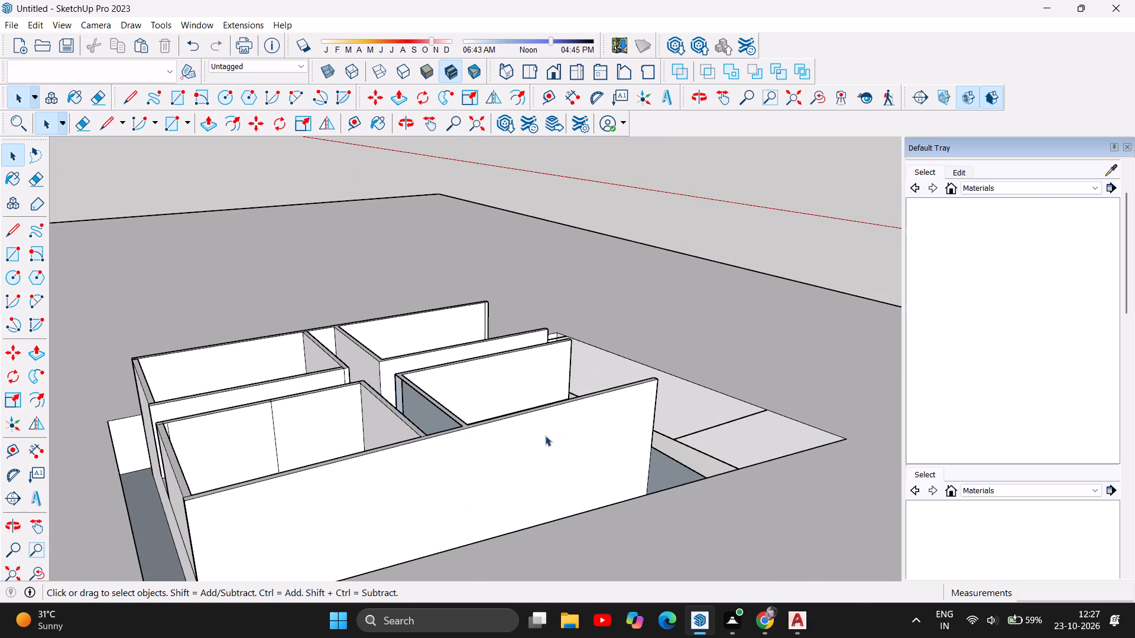
Examine the cross walls and the gap between the front and rear rooms beside the left outer wall.
click(403, 125)
drag(260, 393, 392, 495)
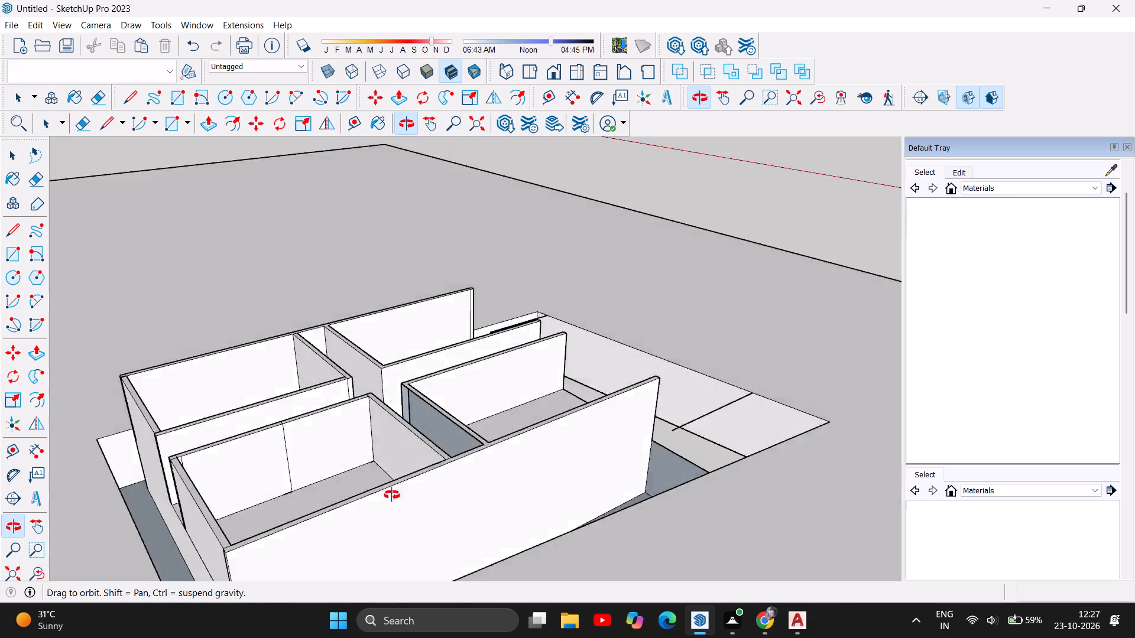
drag(392, 495, 617, 546)
scroll(526, 422, up, 6)
scroll(644, 406, up, 5)
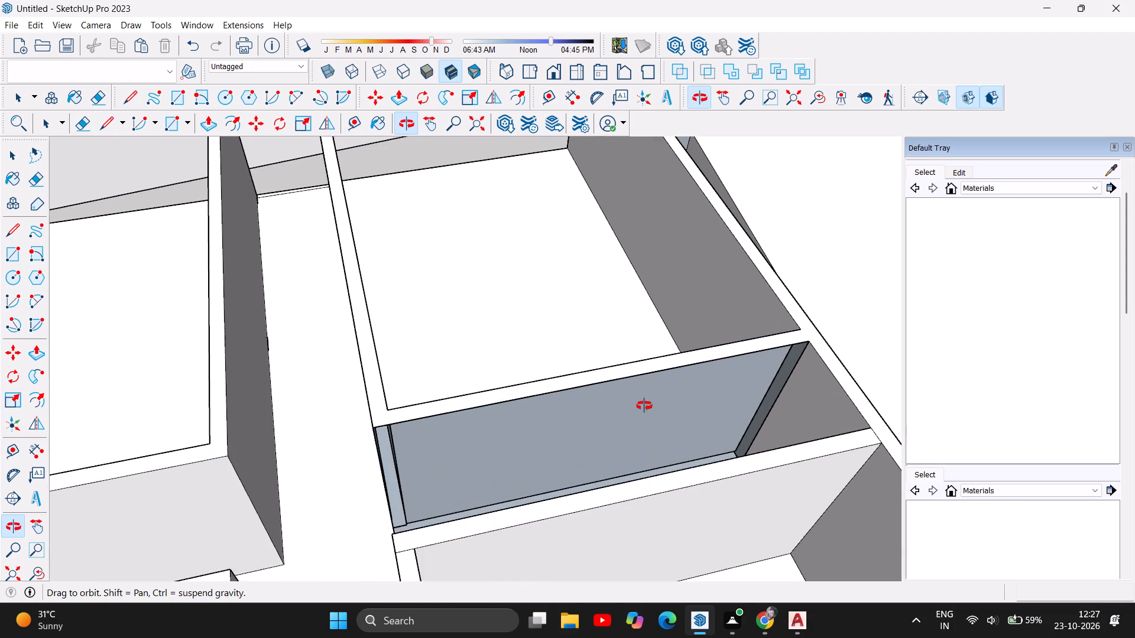
drag(595, 477, 585, 536)
scroll(628, 532, up, 2)
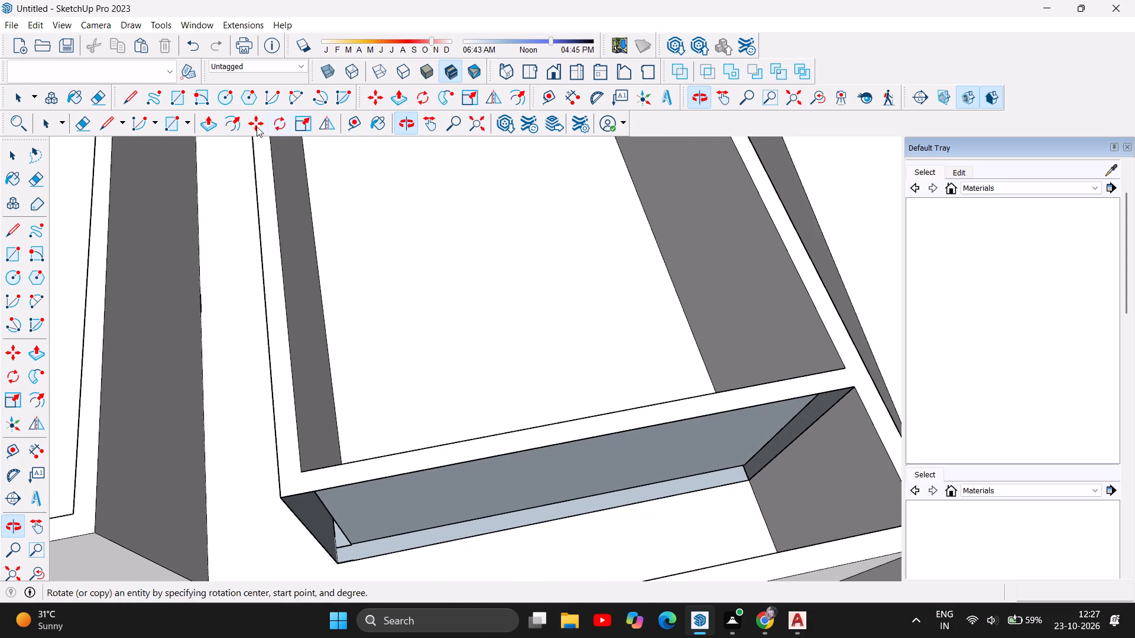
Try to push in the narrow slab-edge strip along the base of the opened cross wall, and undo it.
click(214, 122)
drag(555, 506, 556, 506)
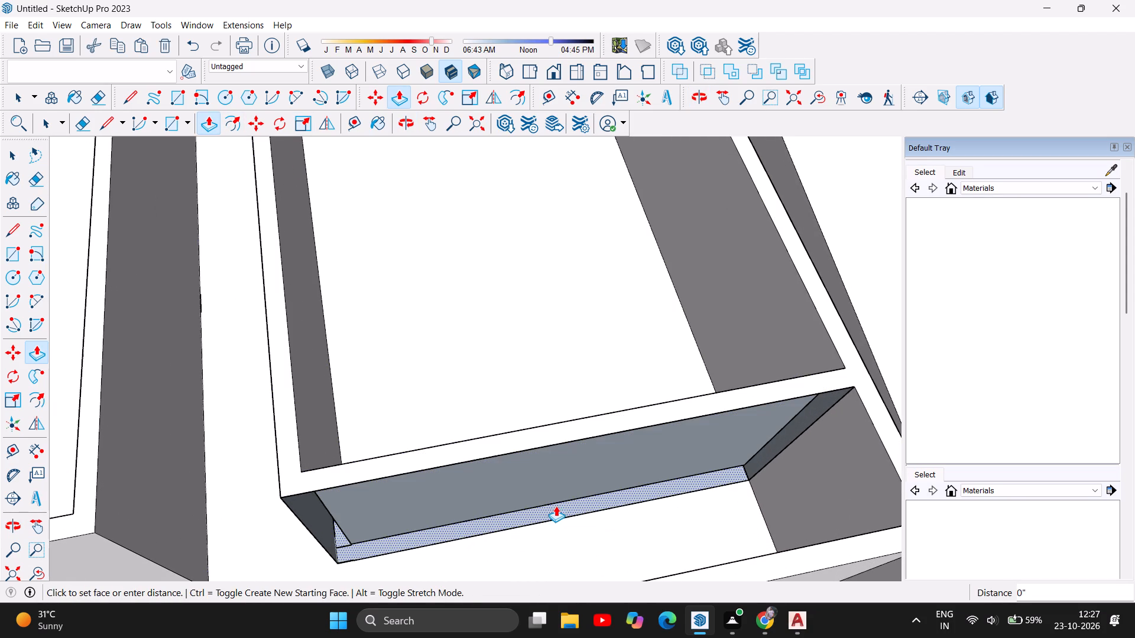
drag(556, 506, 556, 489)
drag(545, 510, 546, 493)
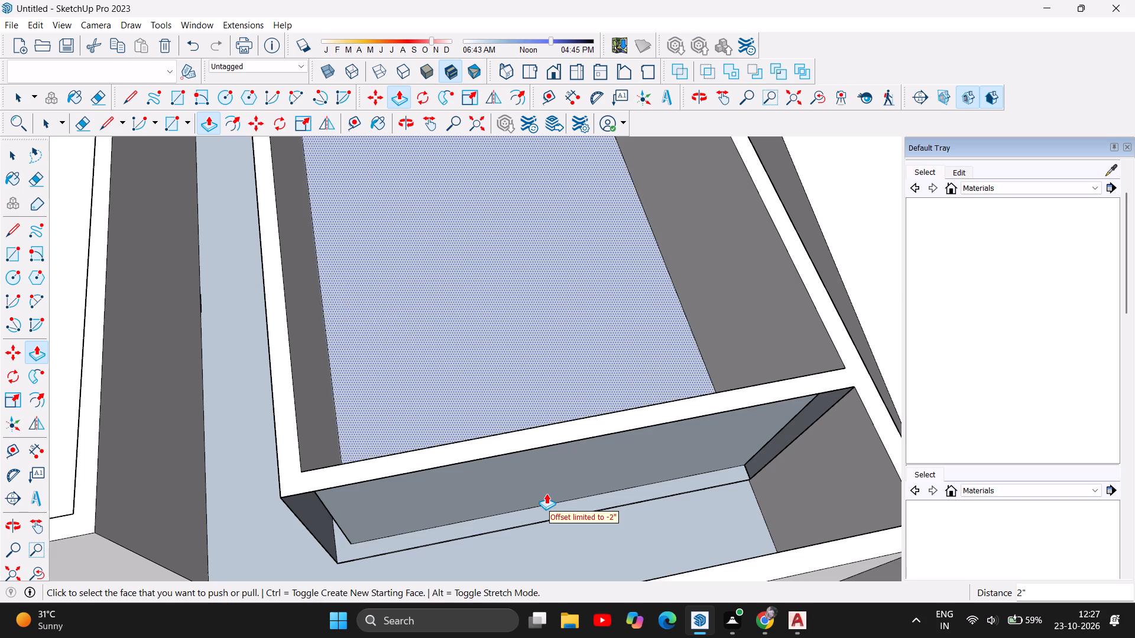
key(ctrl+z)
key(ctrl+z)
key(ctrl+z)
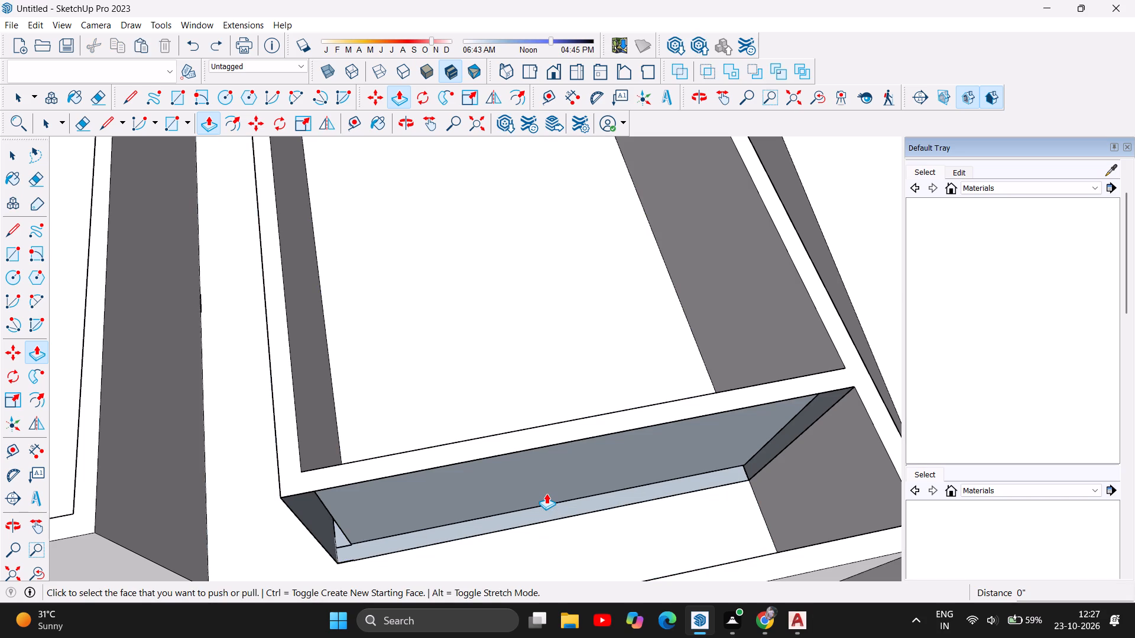
Undo the preceding edits back to before the cross wall's face between the rooms was opened.
key(ctrl+z)
key(ctrl+z)
key(ctrl+z)
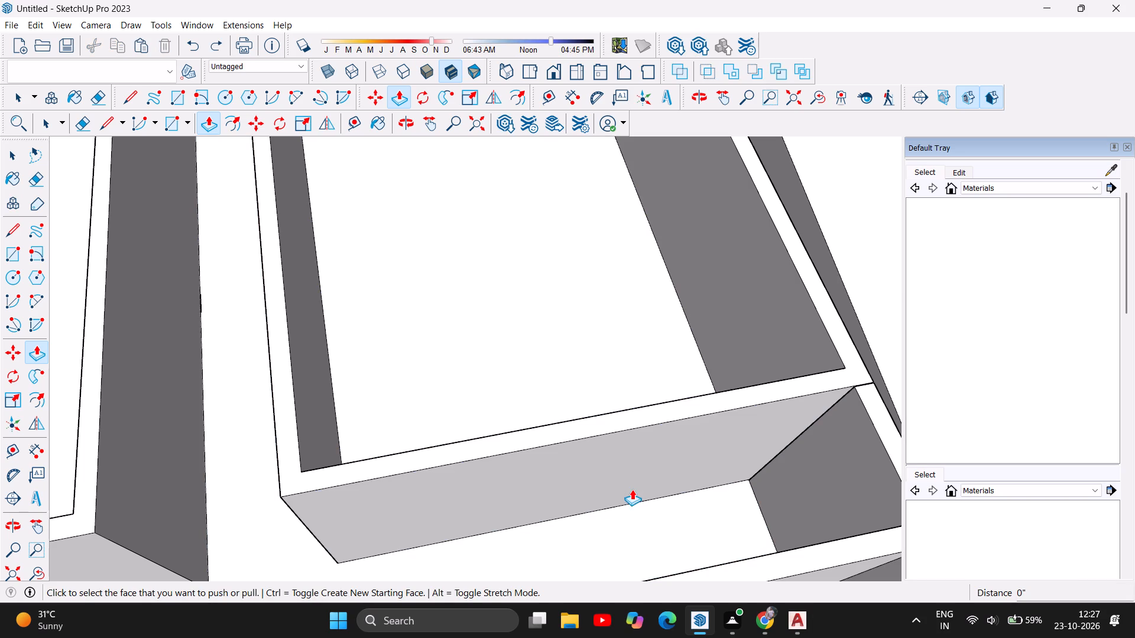
Pull up the top face of the outer wall's section beside the cross wall, towards the cross wall's top.
scroll(365, 470, down, 11)
scroll(688, 466, up, 3)
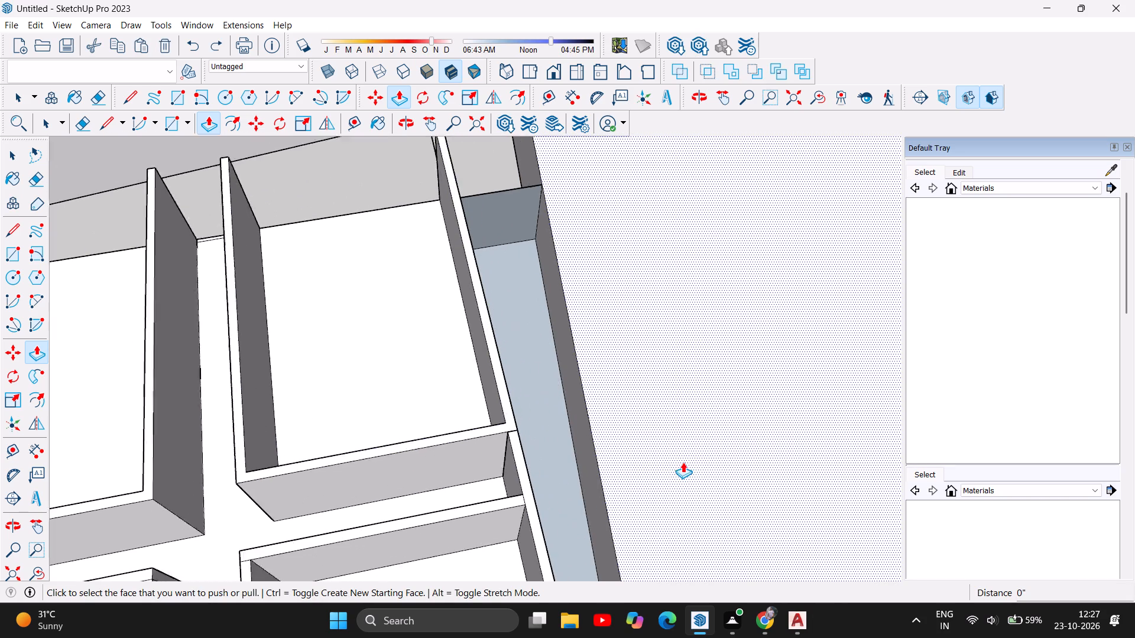
scroll(683, 462, up, 2)
scroll(476, 417, up, 4)
scroll(430, 395, up, 4)
scroll(263, 414, down, 4)
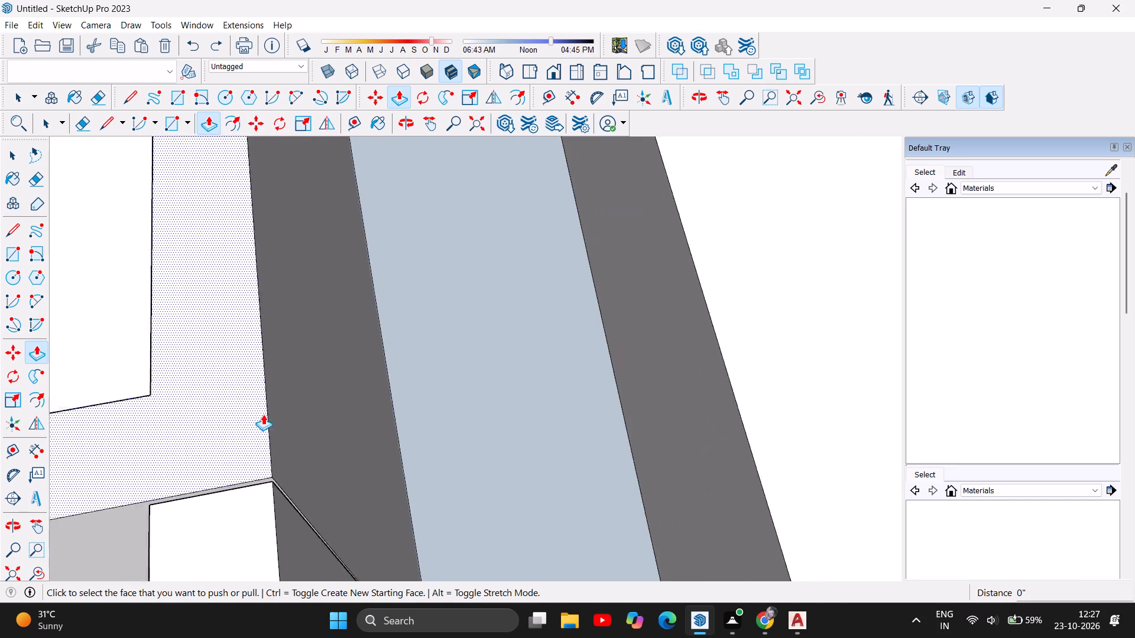
scroll(188, 529, up, 6)
scroll(232, 481, up, 5)
scroll(368, 437, up, 1)
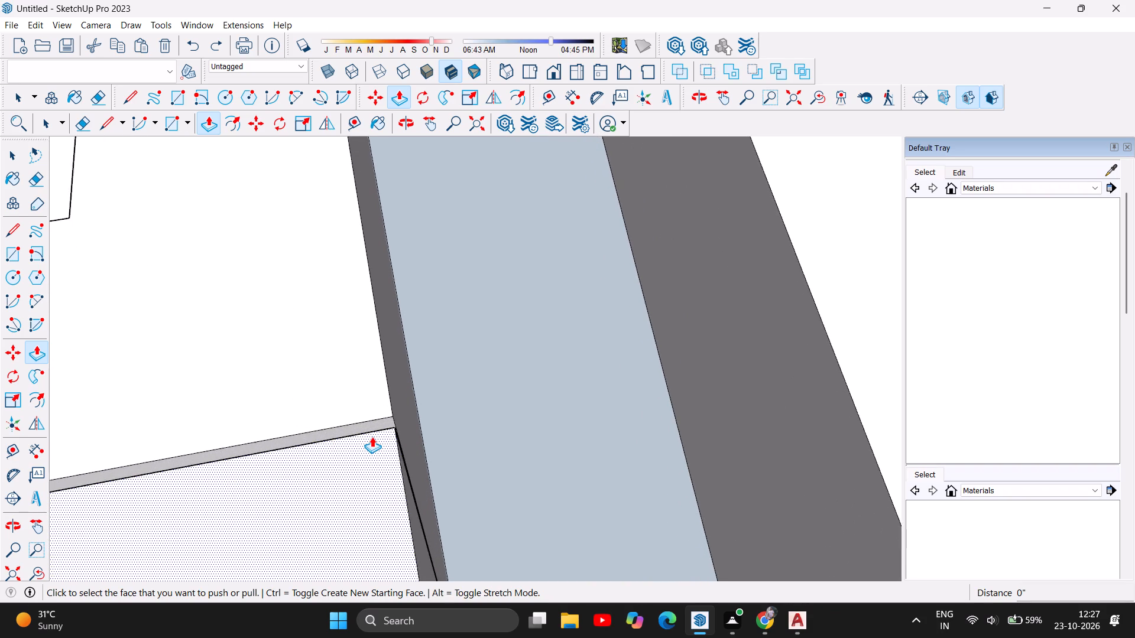
scroll(372, 437, up, 5)
scroll(403, 399, up, 5)
scroll(371, 379, down, 7)
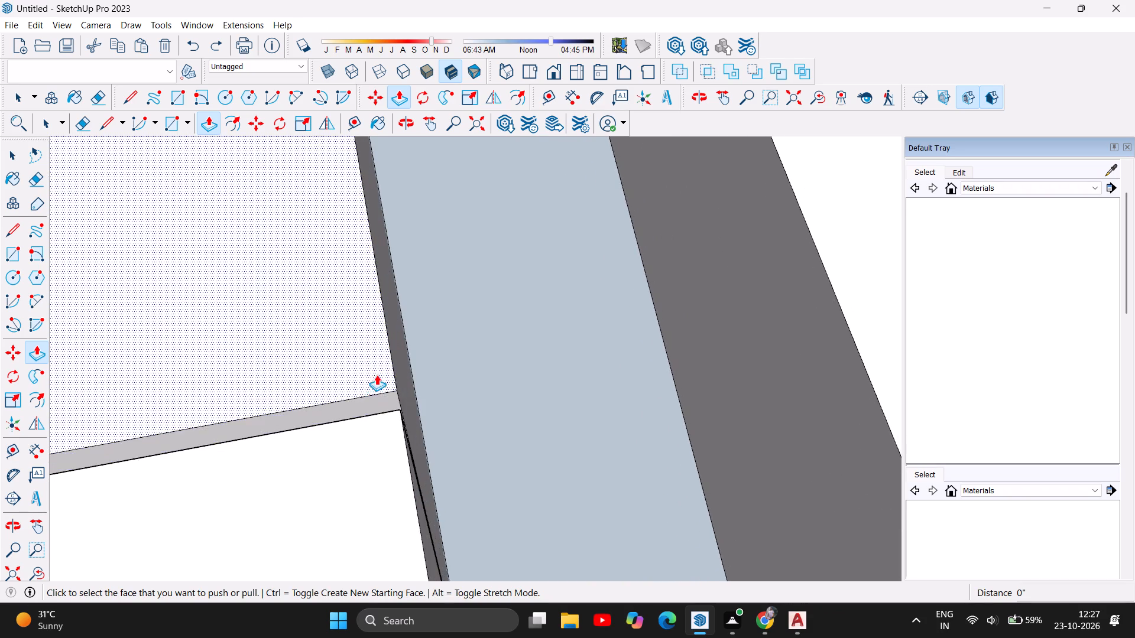
scroll(377, 375, down, 5)
scroll(465, 356, down, 6)
click(449, 383)
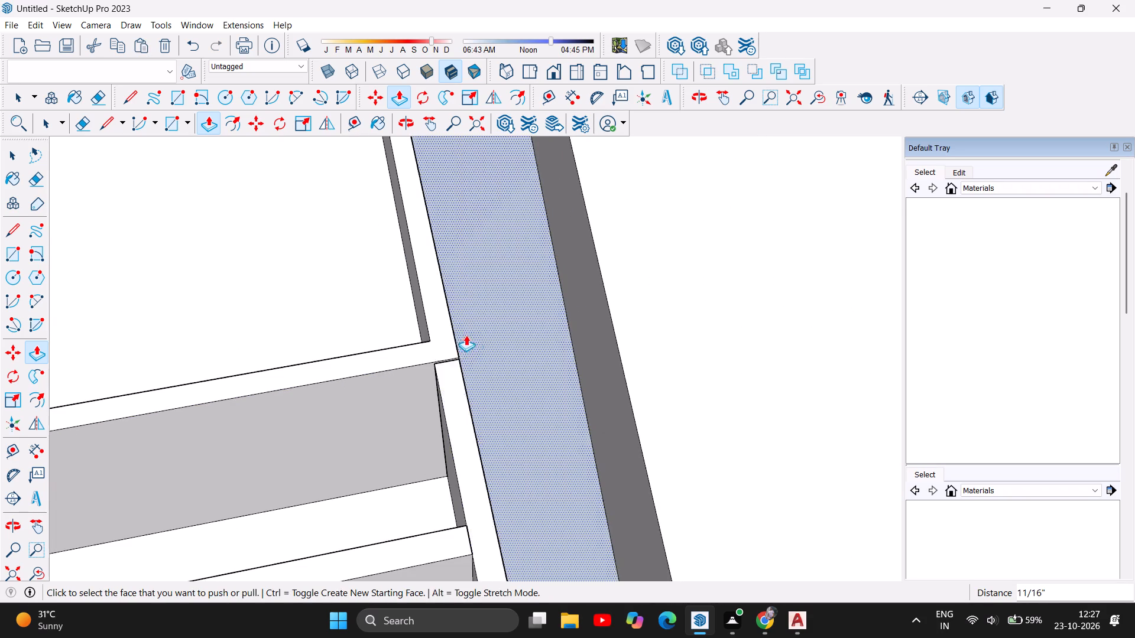
scroll(459, 335, up, 5)
drag(409, 469, 413, 462)
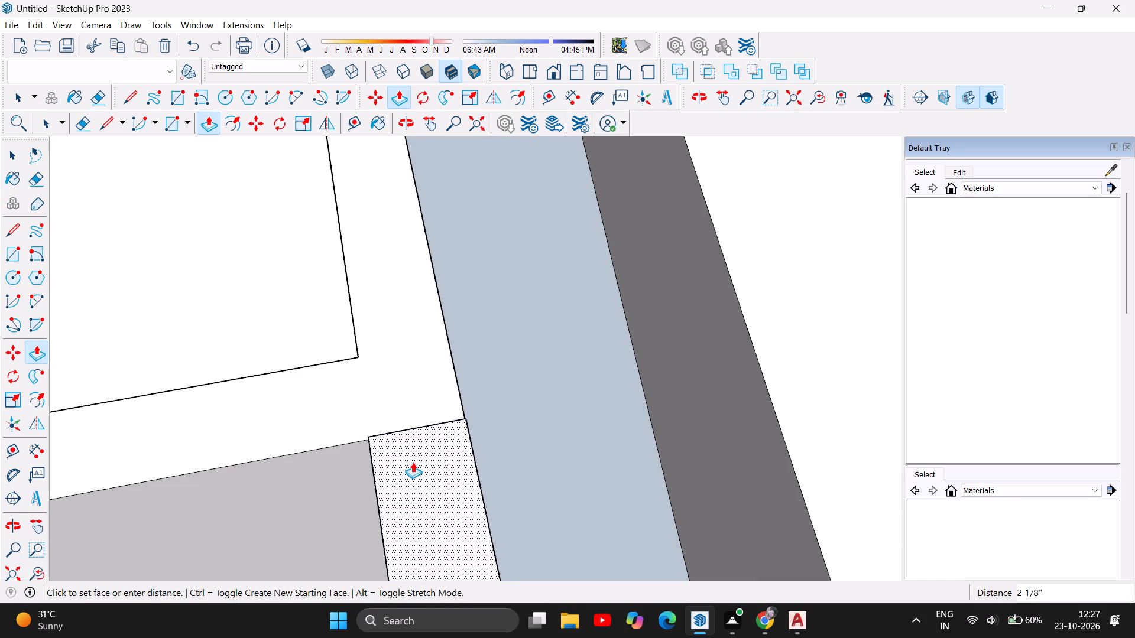
drag(413, 462, 413, 463)
scroll(425, 424, up, 17)
scroll(388, 454, up, 5)
click(375, 501)
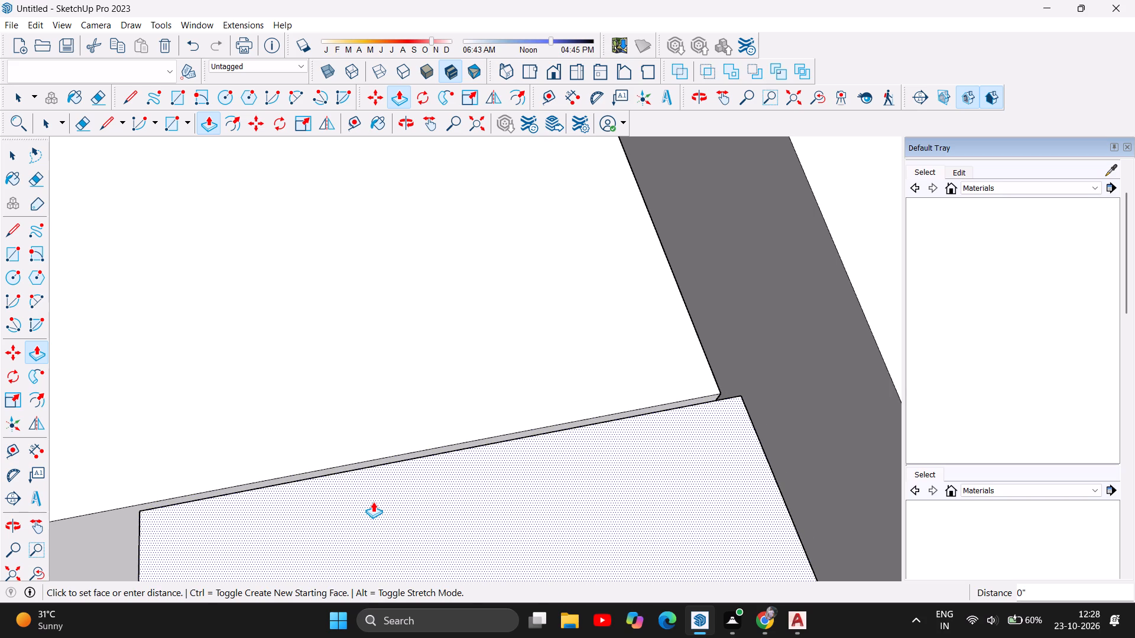
Raise that outer wall section's top face about 3/16" more, towards the adjoining cross wall's top.
scroll(148, 468, up, 5)
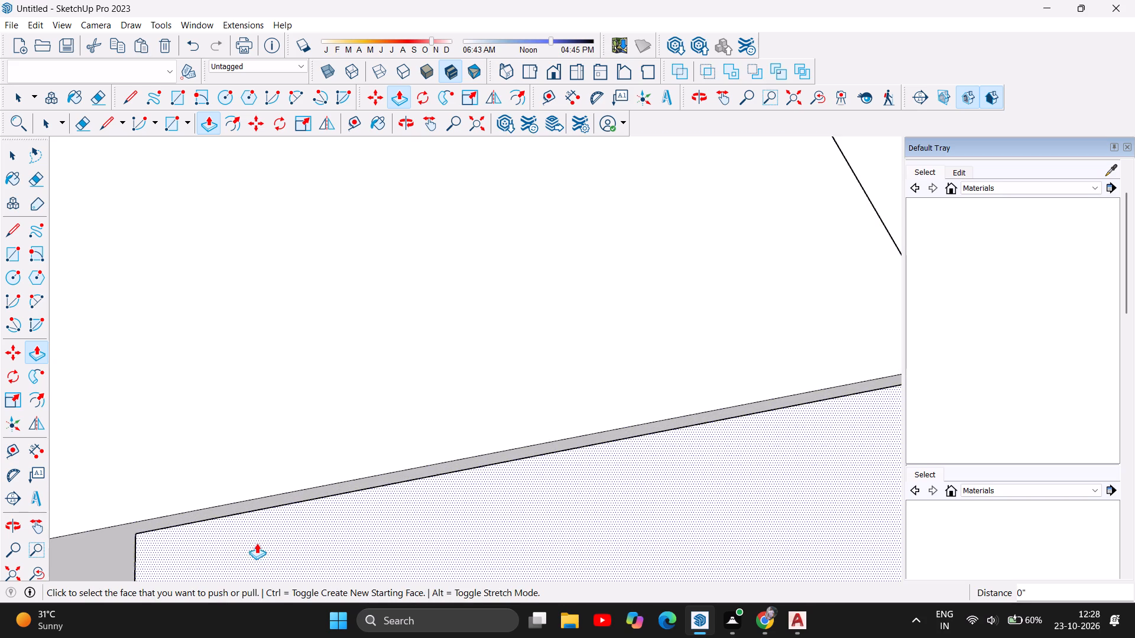
scroll(234, 538, up, 6)
drag(228, 536, 228, 520)
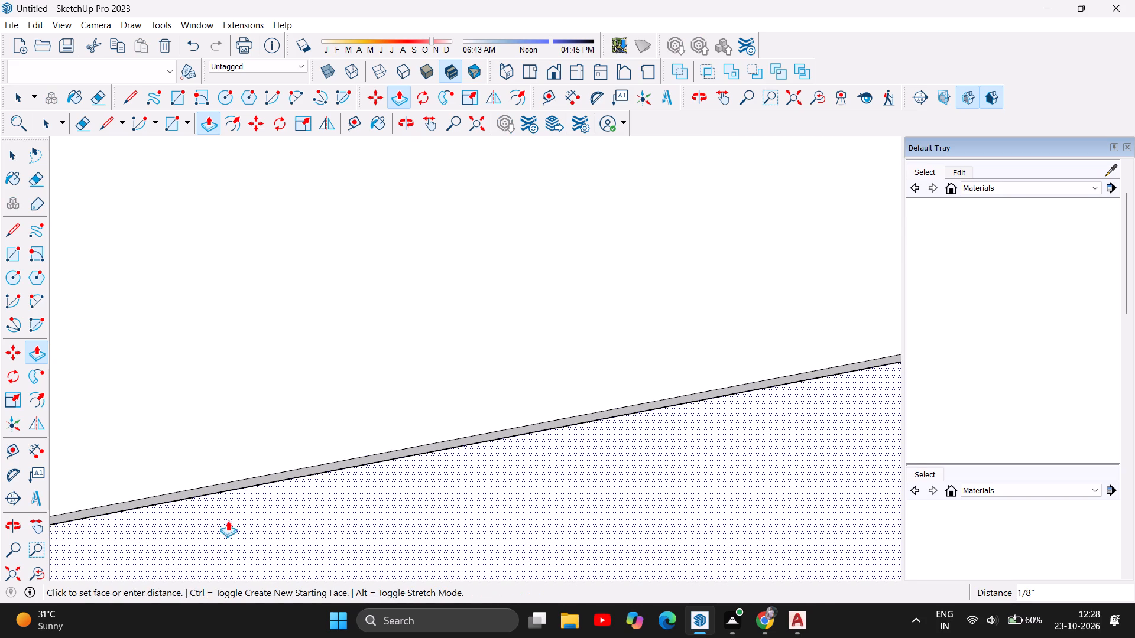
drag(228, 520, 237, 506)
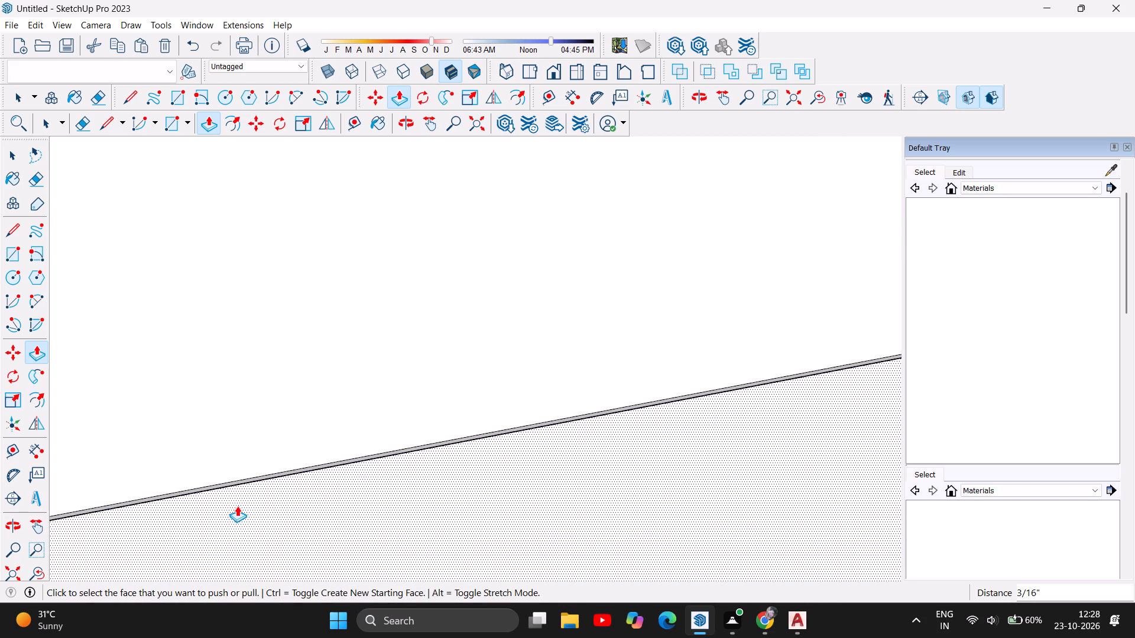
scroll(202, 418, down, 6)
scroll(256, 444, down, 16)
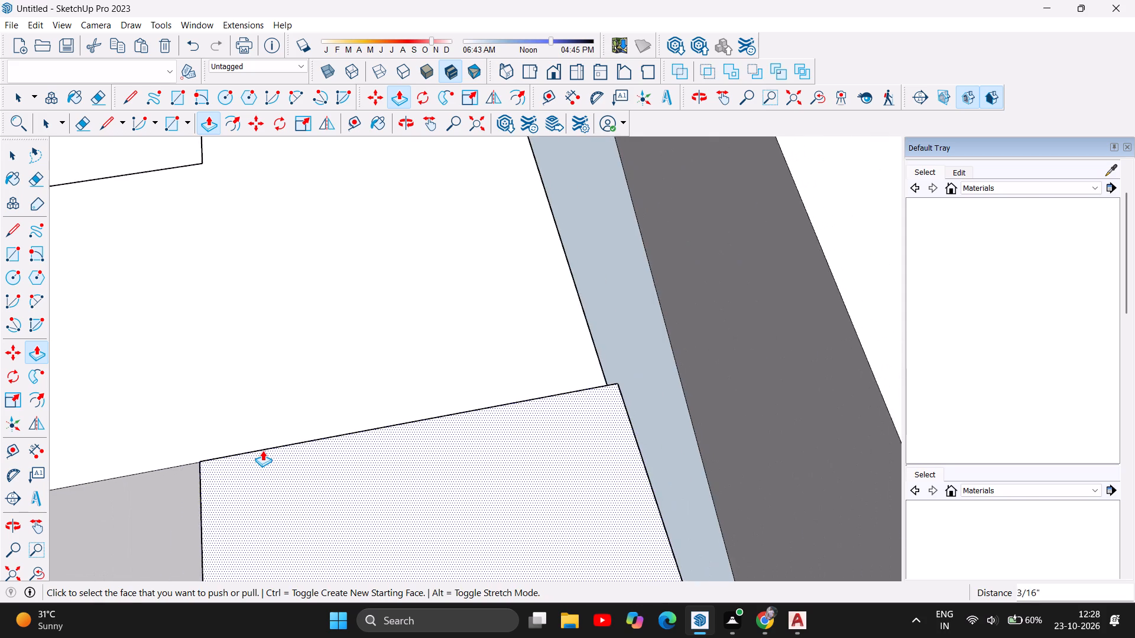
scroll(262, 450, down, 16)
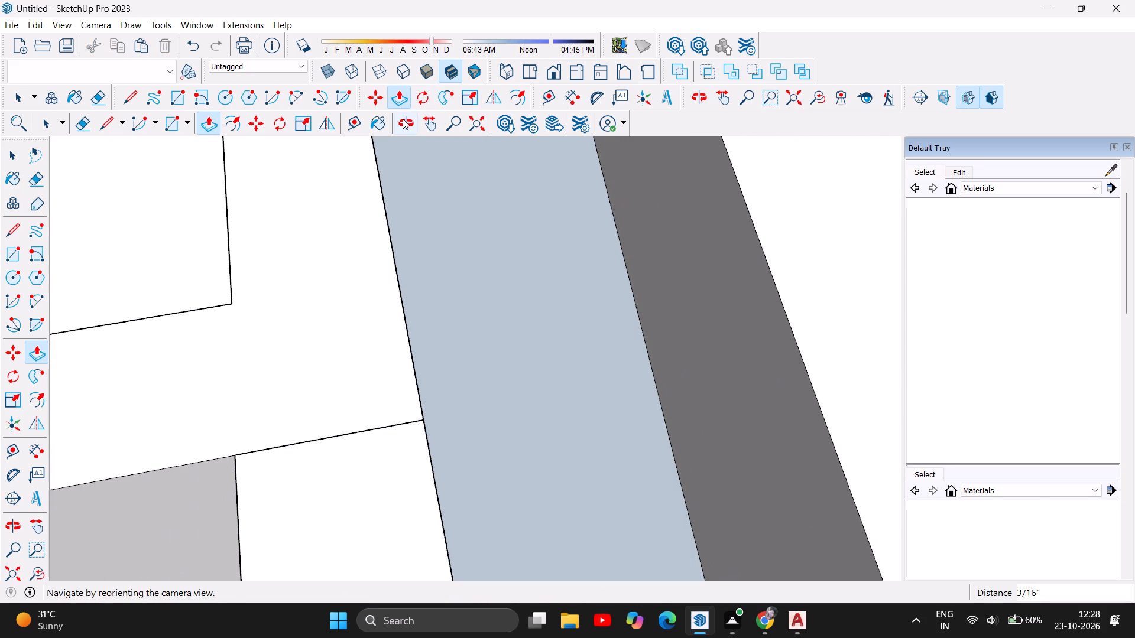
Push/Pull the narrow vertical offset face at the outer wall's joint about 5/16" to meet the adjoining section.
click(403, 119)
drag(488, 292, 130, 209)
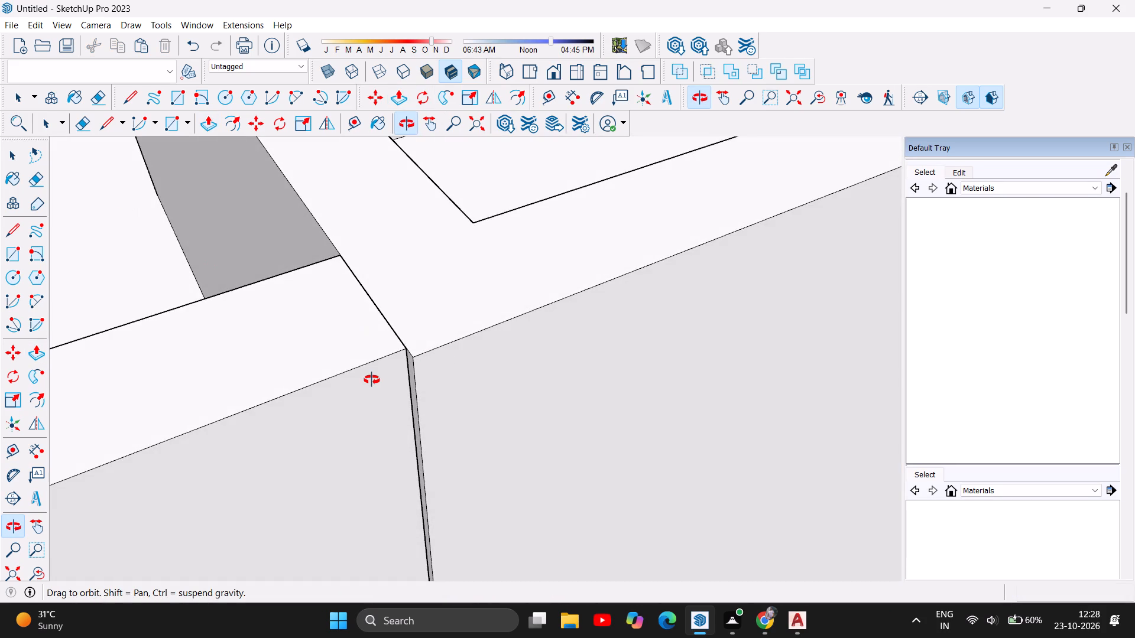
scroll(369, 380, up, 13)
scroll(492, 281, up, 6)
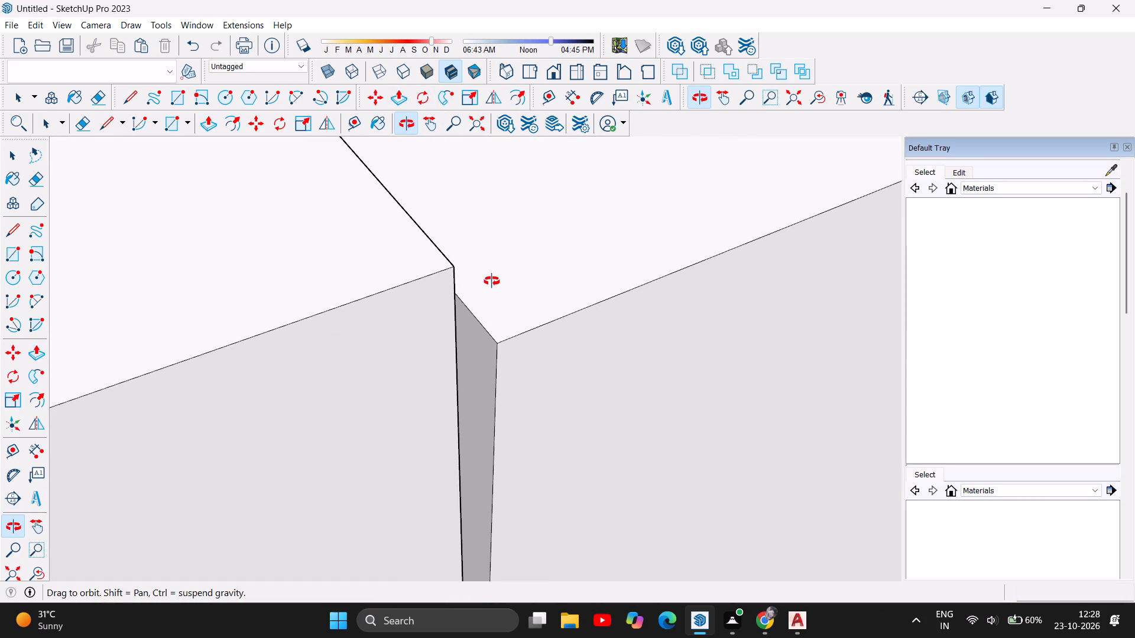
scroll(492, 281, up, 7)
scroll(416, 304, up, 3)
scroll(416, 304, down, 1)
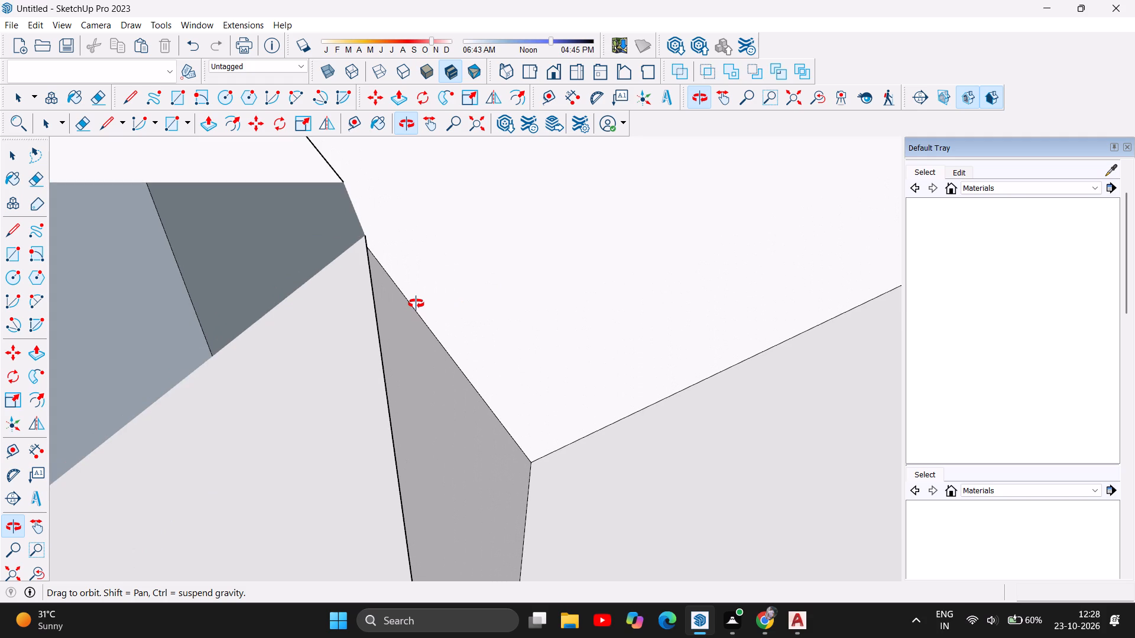
scroll(416, 304, down, 2)
drag(525, 315, 375, 306)
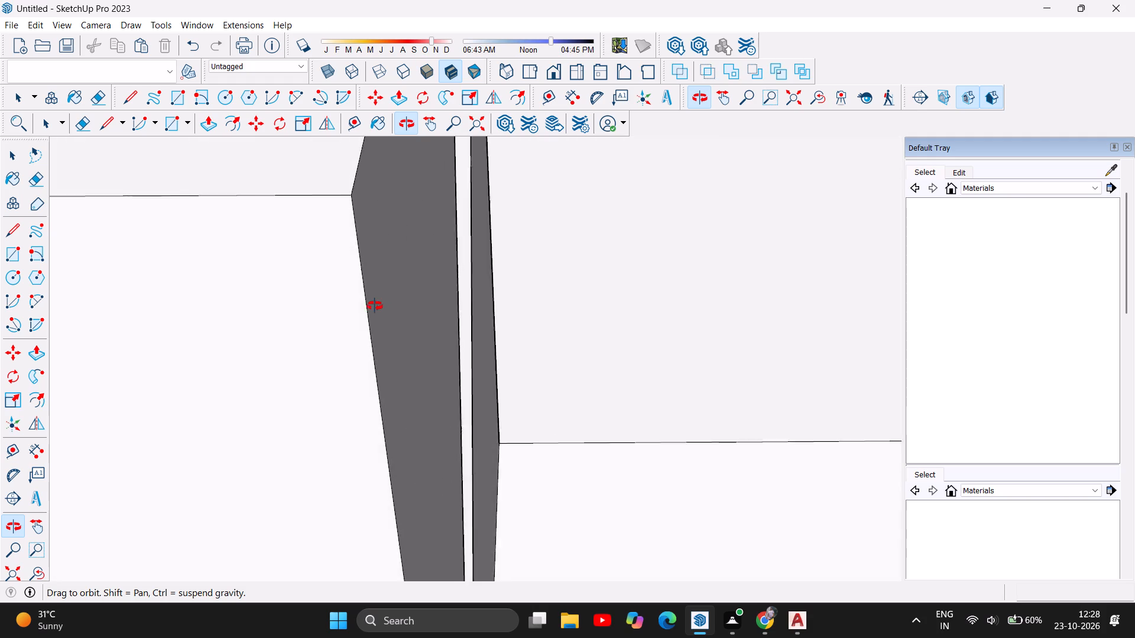
drag(375, 306, 373, 304)
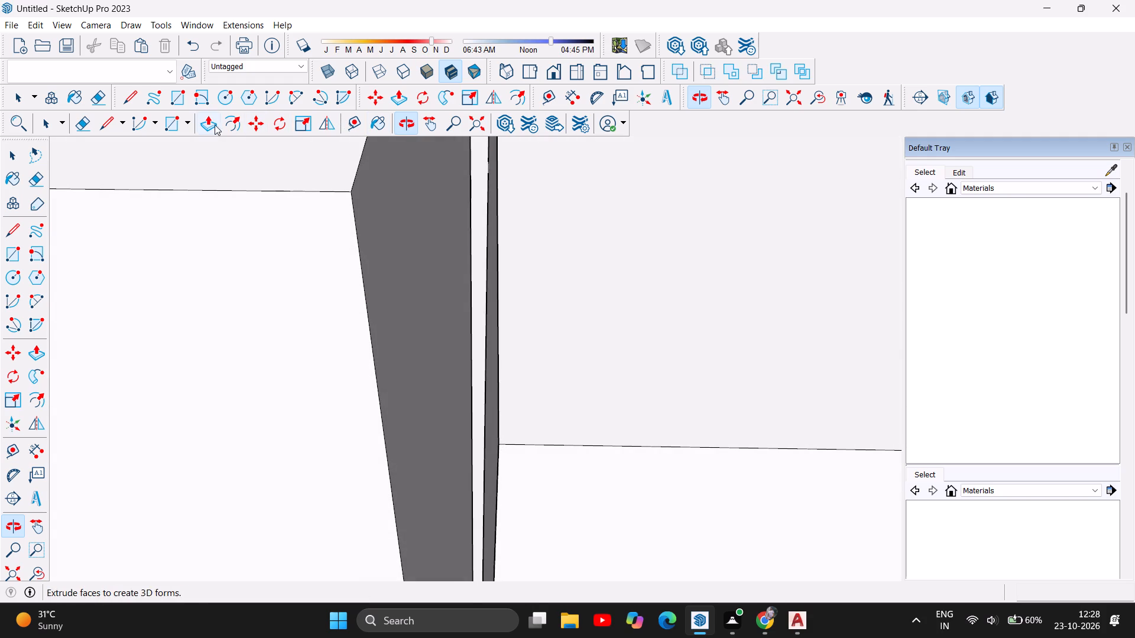
click(213, 125)
drag(428, 201, 477, 203)
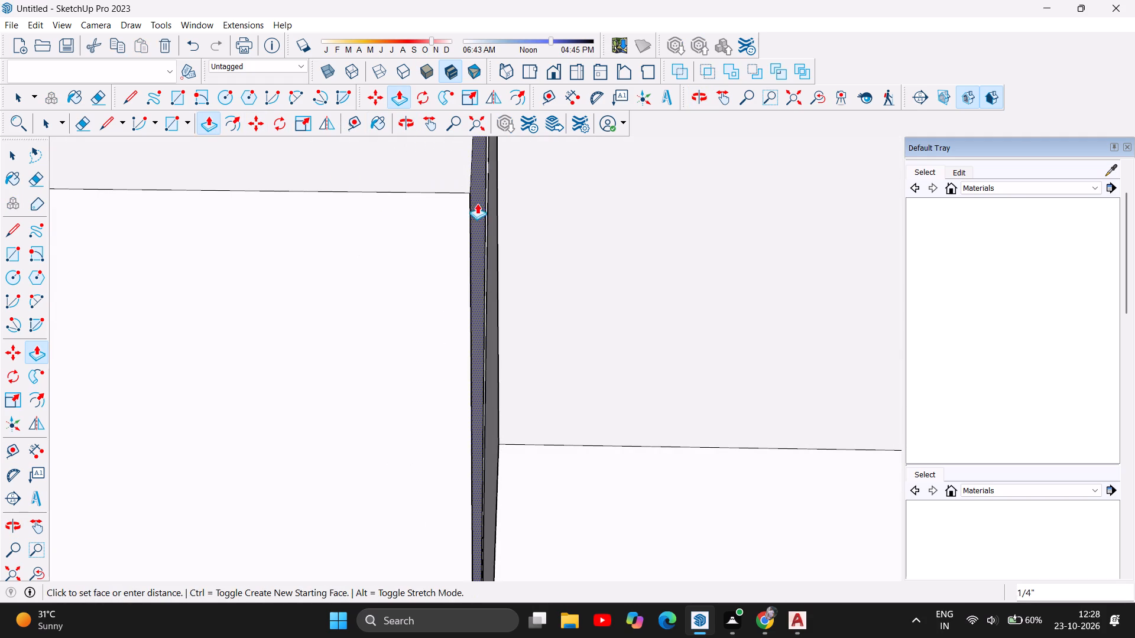
drag(477, 203, 497, 203)
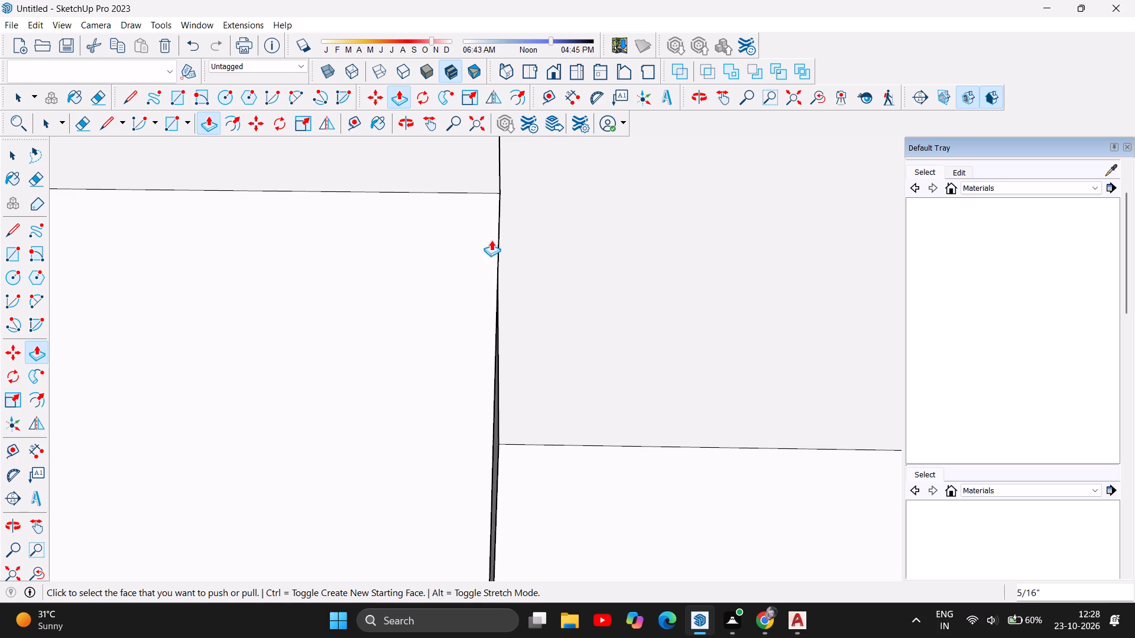
Pull the outer wall section's outside face out in small amounts of about 1/16", towards the adjoining section's face.
drag(421, 334, 419, 343)
right_click(420, 336)
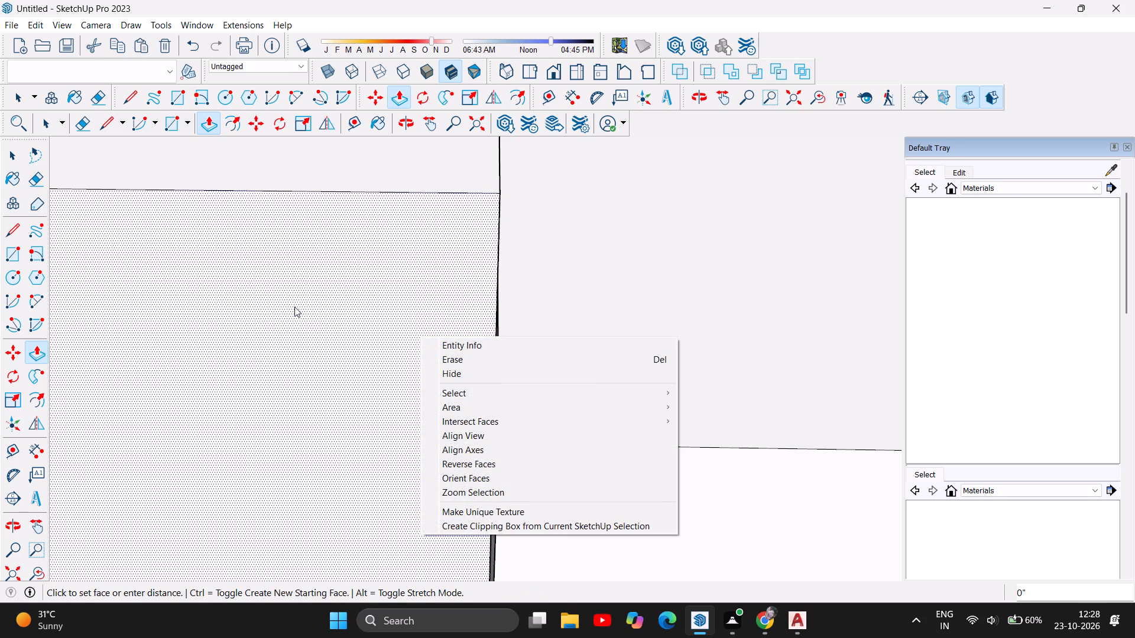
click(210, 126)
drag(362, 323, 355, 367)
drag(462, 364, 457, 377)
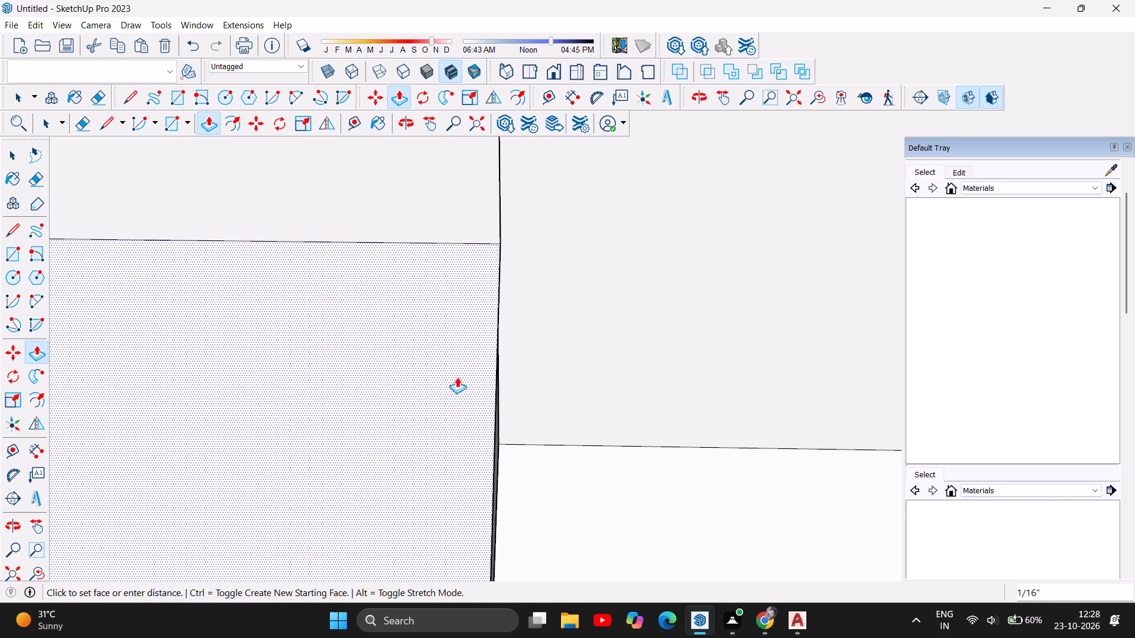
drag(457, 377, 457, 460)
drag(455, 419, 447, 445)
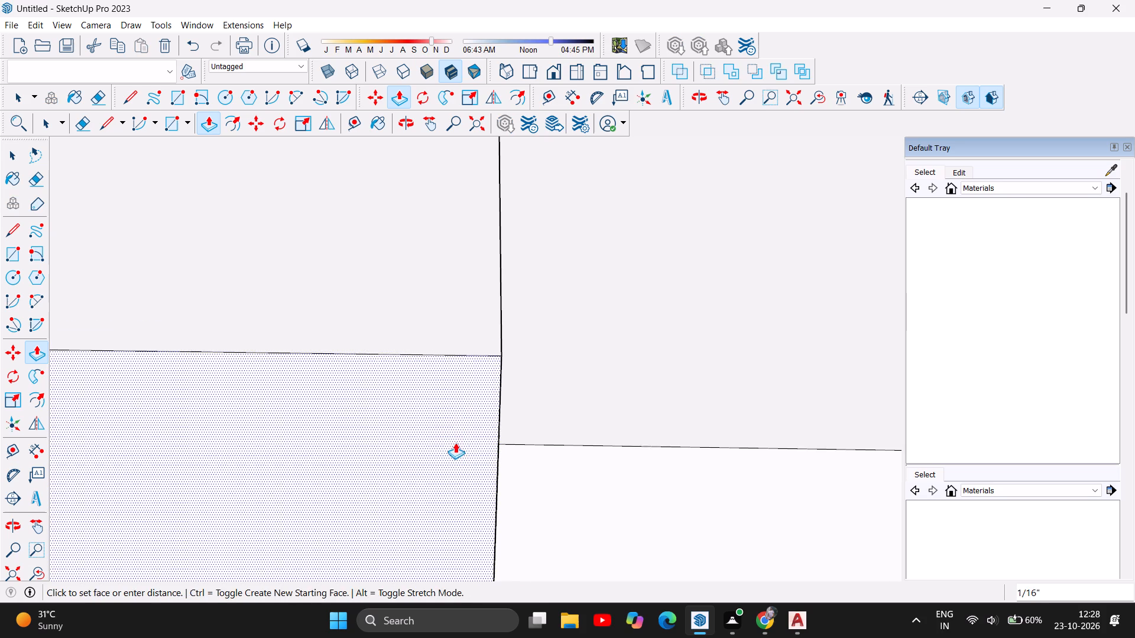
Push the outer wall section's top face down about 3/16" at the joint.
scroll(375, 385, down, 20)
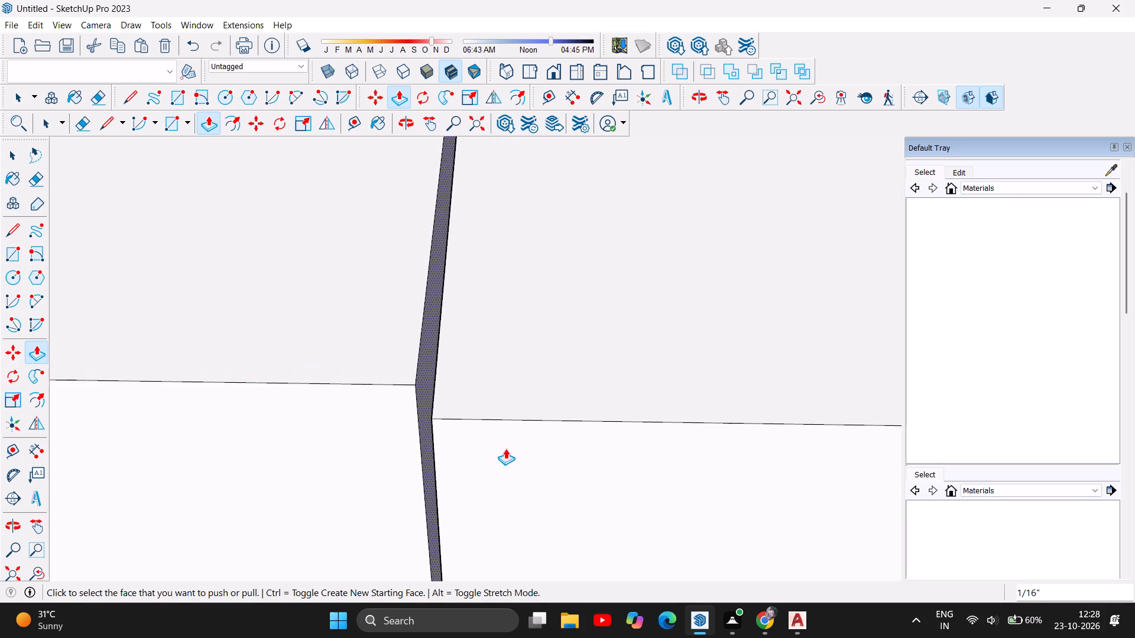
scroll(507, 449, down, 15)
drag(420, 279, 420, 310)
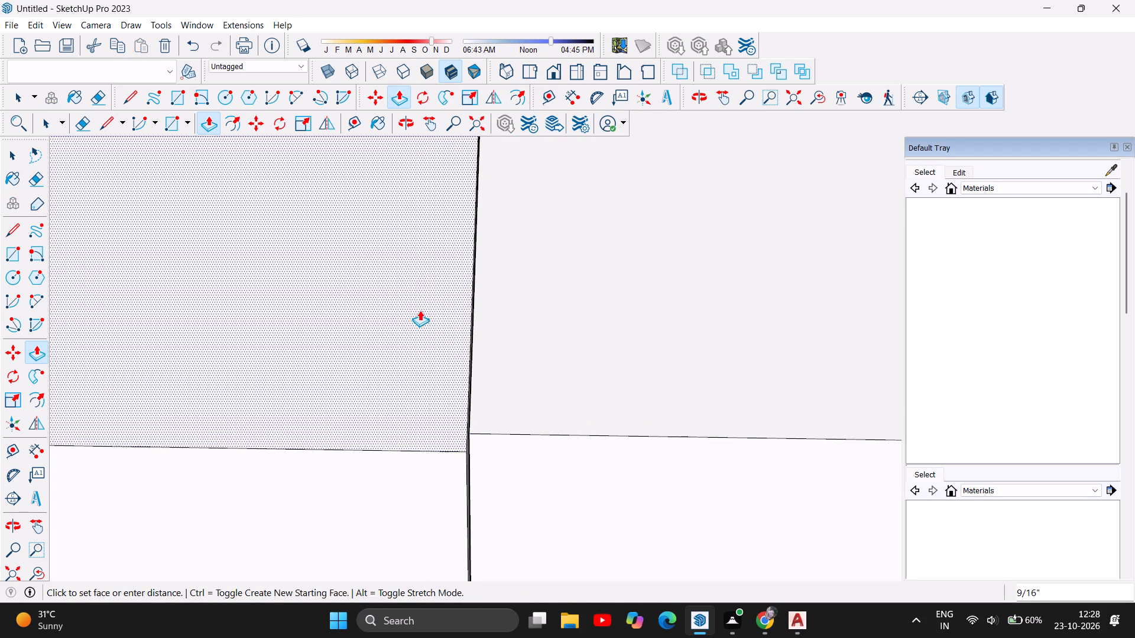
drag(420, 310, 438, 288)
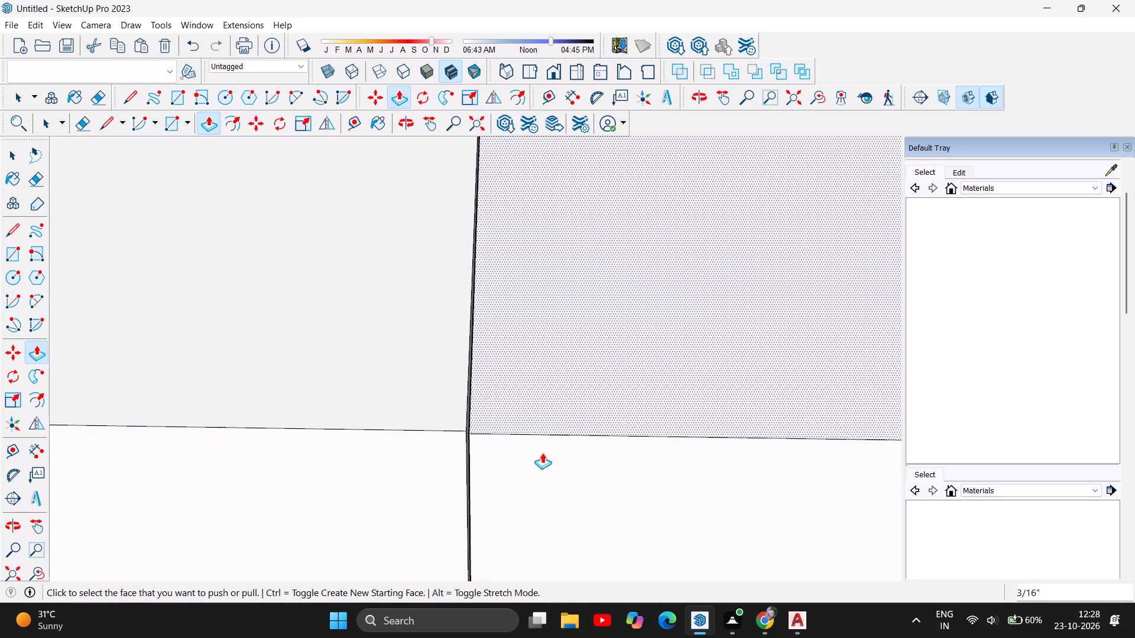
Push the same top face down further until it is level with the adjoining section's top.
scroll(501, 429, up, 15)
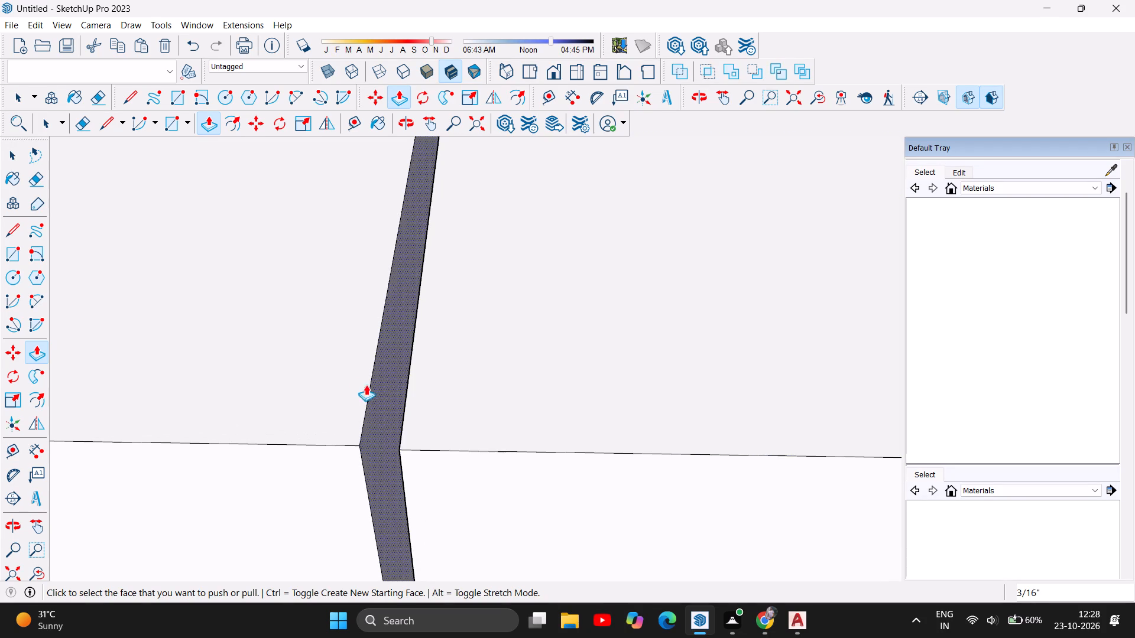
drag(313, 339, 355, 352)
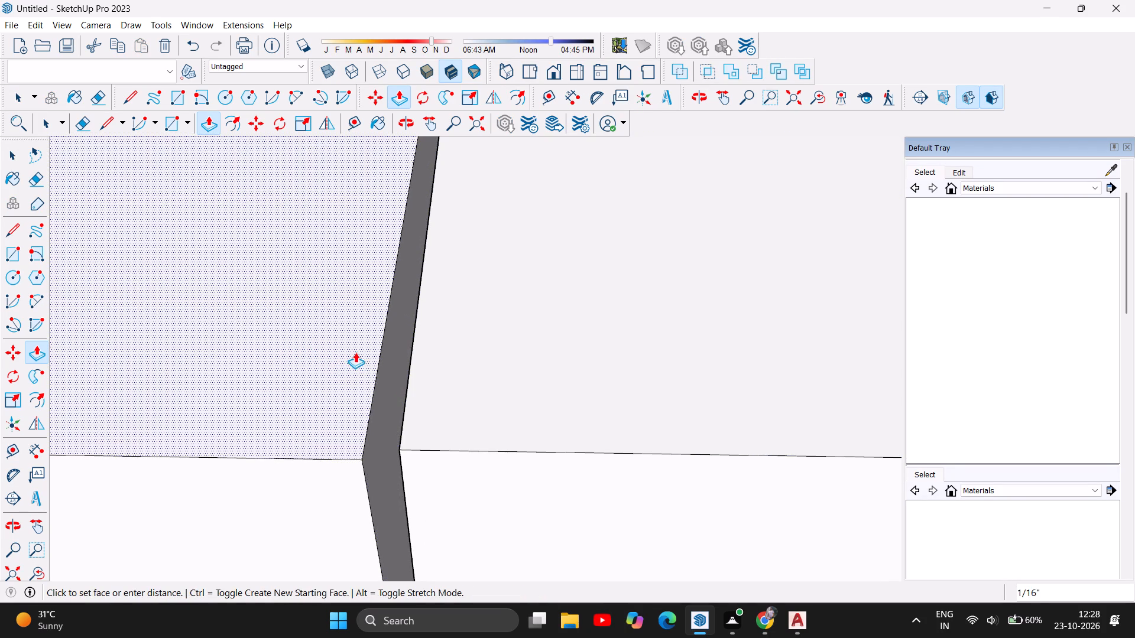
drag(355, 352, 400, 389)
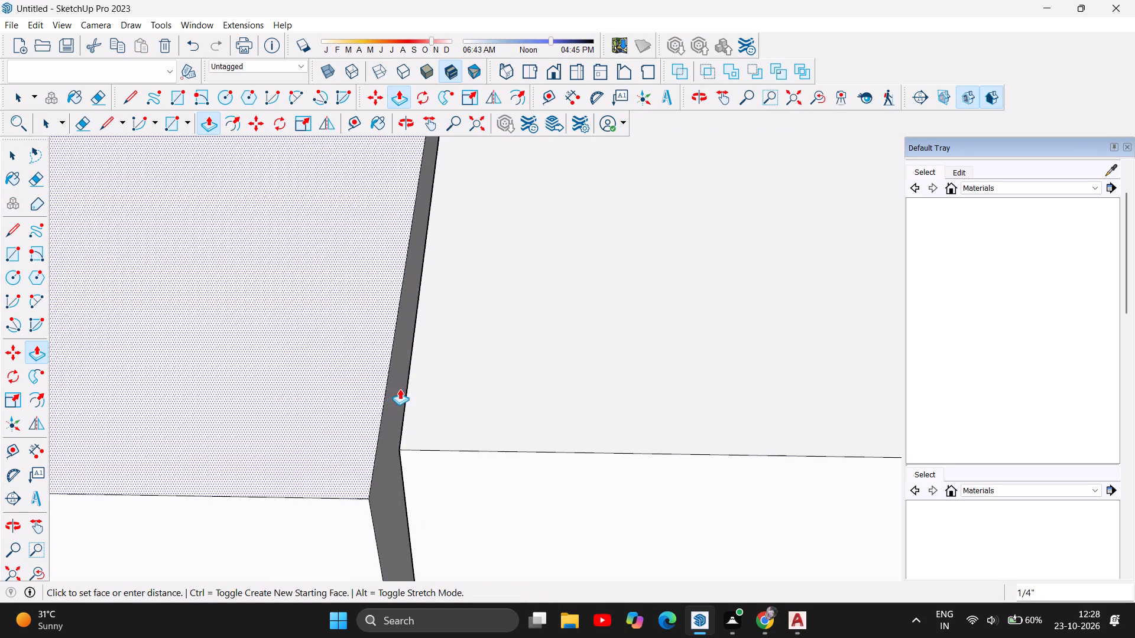
drag(400, 389, 419, 377)
Push the outer wall section's outside face in about 3/8", in line with the adjoining section's outside face.
scroll(471, 272, down, 5)
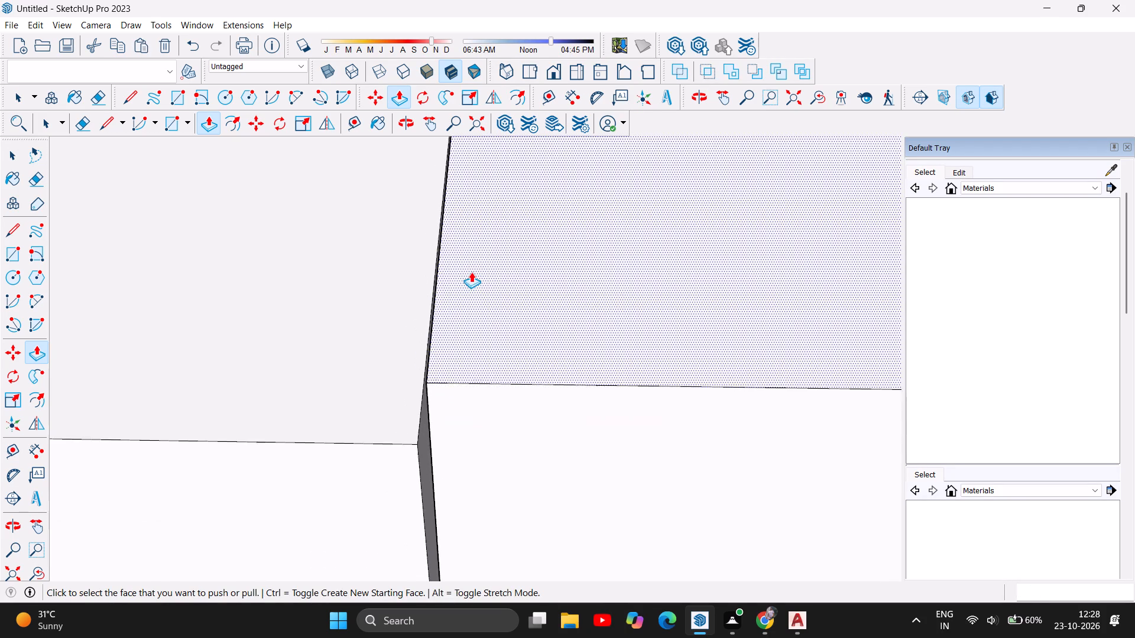
scroll(472, 272, down, 4)
drag(349, 448, 367, 415)
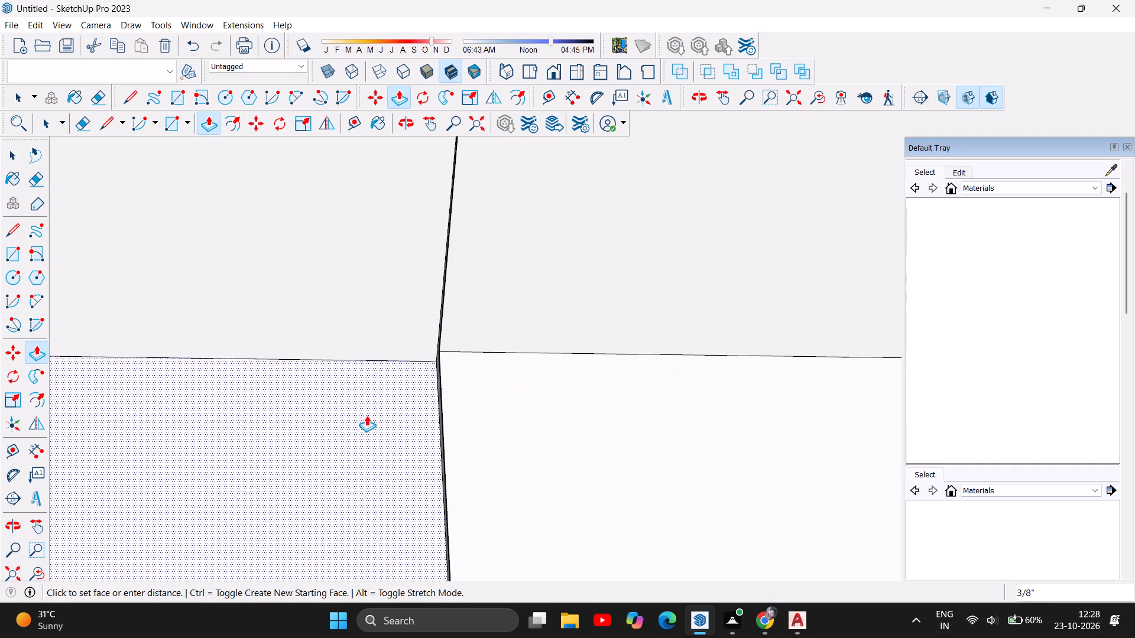
drag(367, 415, 372, 408)
scroll(456, 314, up, 8)
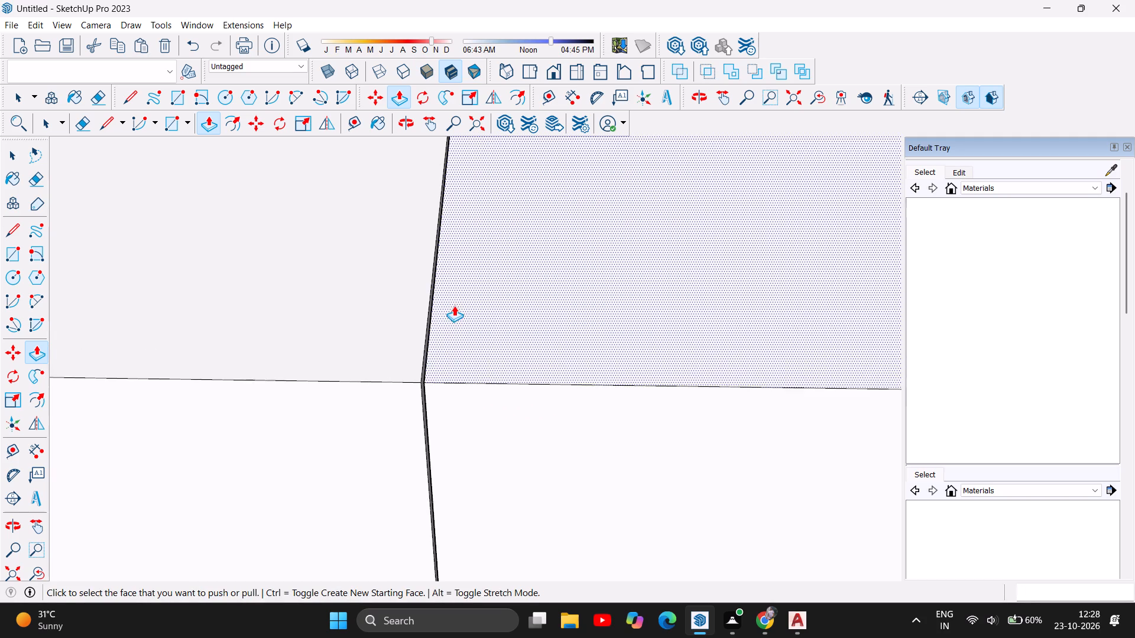
Push the outer wall section's face about 1/16" at the joint, flush with the adjoining section.
scroll(454, 305, up, 2)
scroll(414, 383, up, 20)
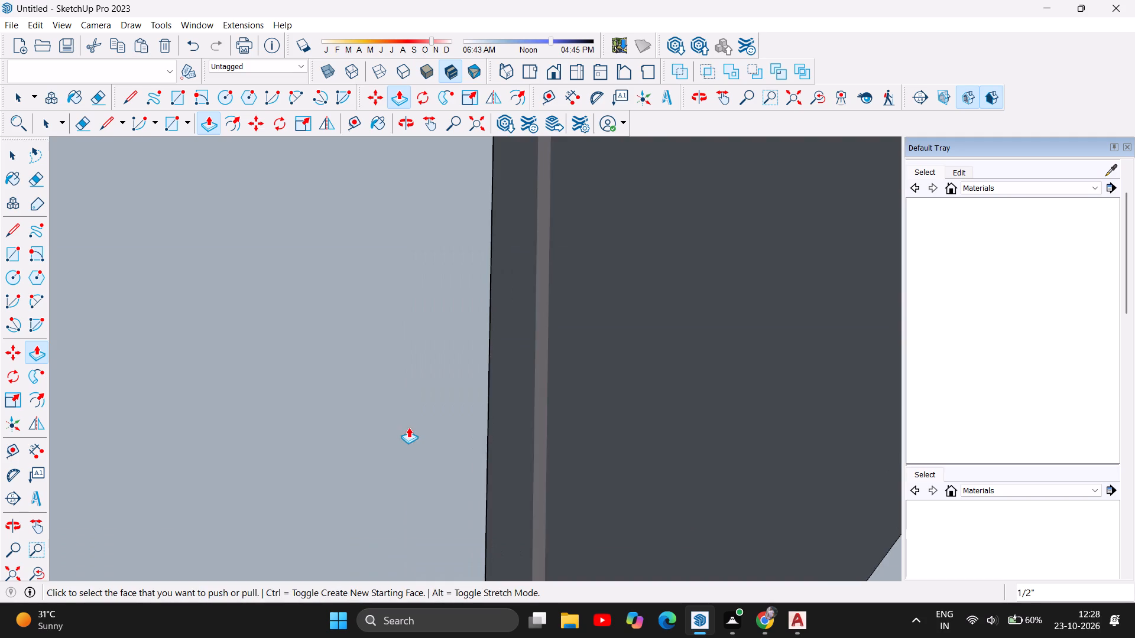
scroll(407, 428, down, 6)
drag(403, 411, 416, 412)
scroll(432, 422, down, 10)
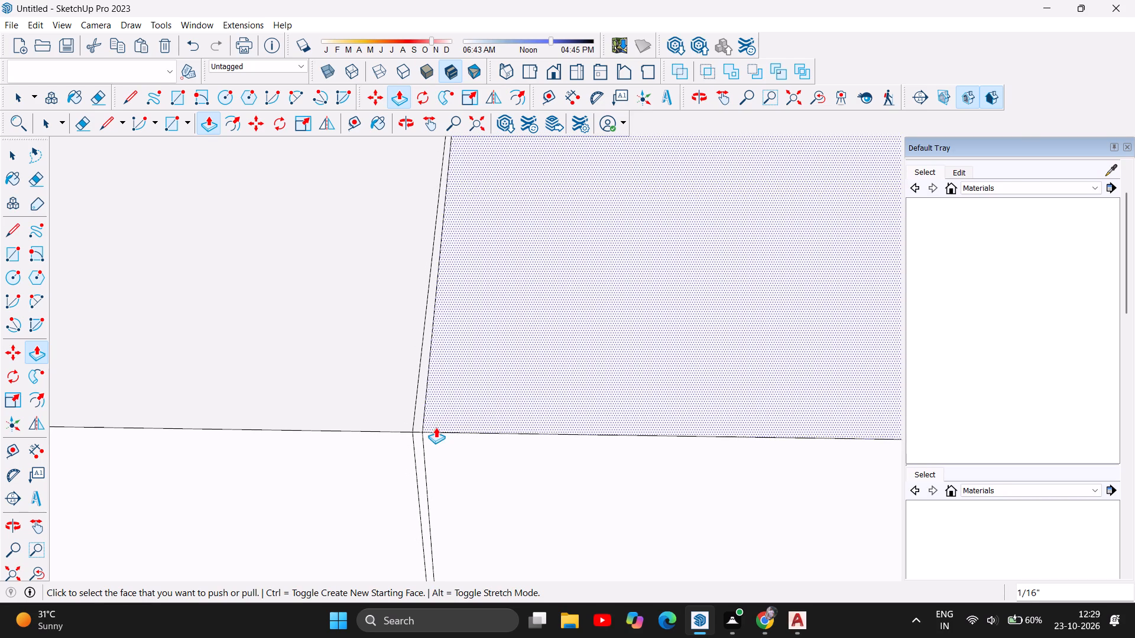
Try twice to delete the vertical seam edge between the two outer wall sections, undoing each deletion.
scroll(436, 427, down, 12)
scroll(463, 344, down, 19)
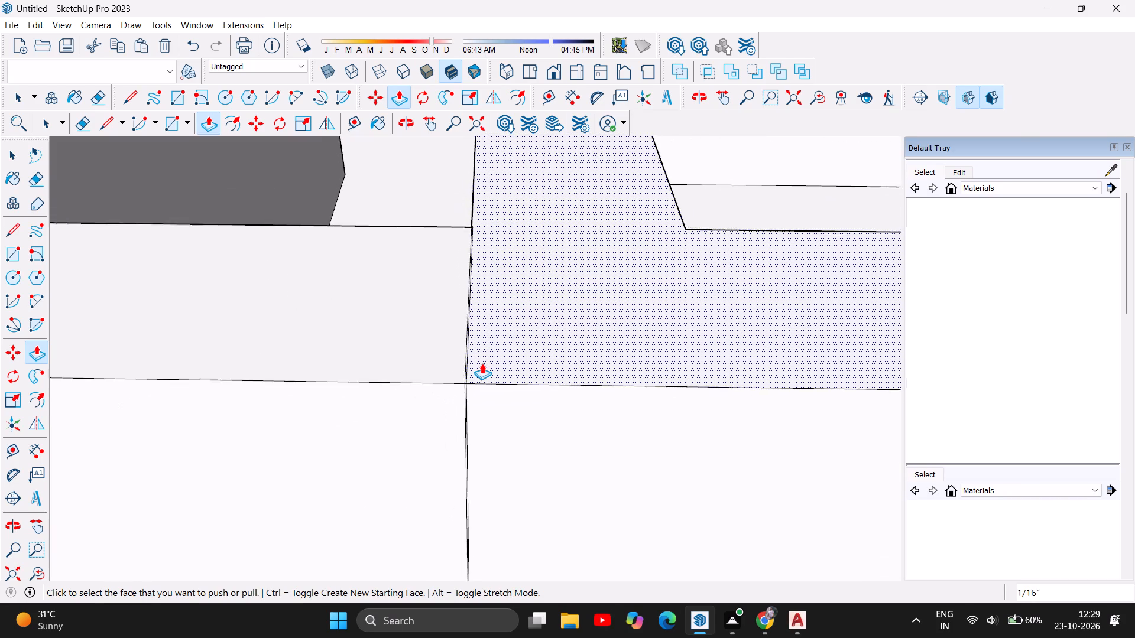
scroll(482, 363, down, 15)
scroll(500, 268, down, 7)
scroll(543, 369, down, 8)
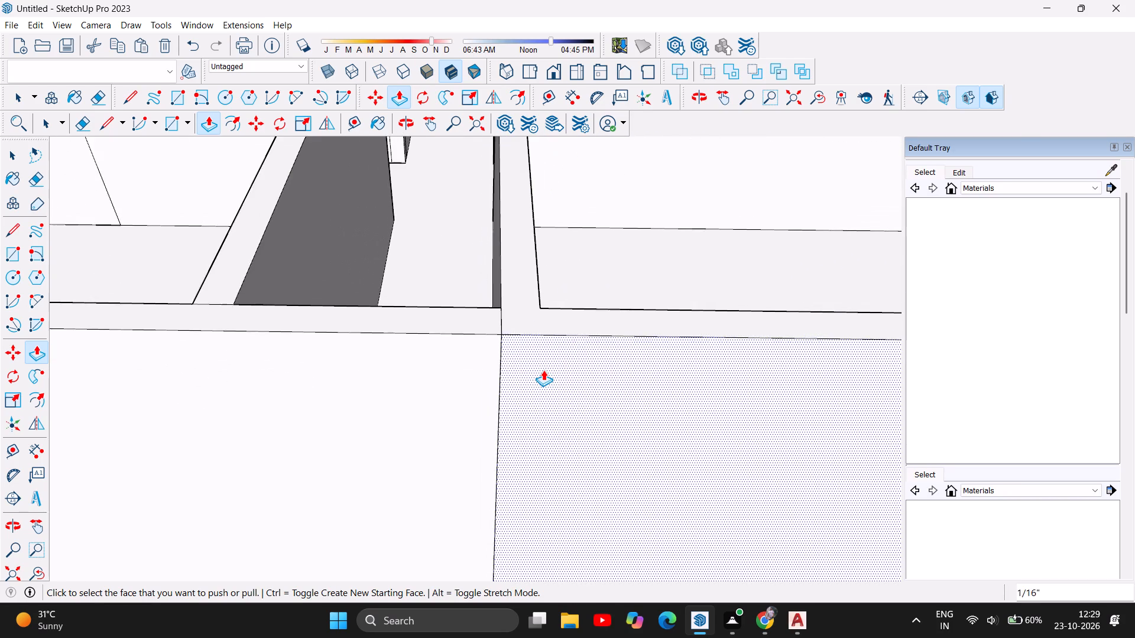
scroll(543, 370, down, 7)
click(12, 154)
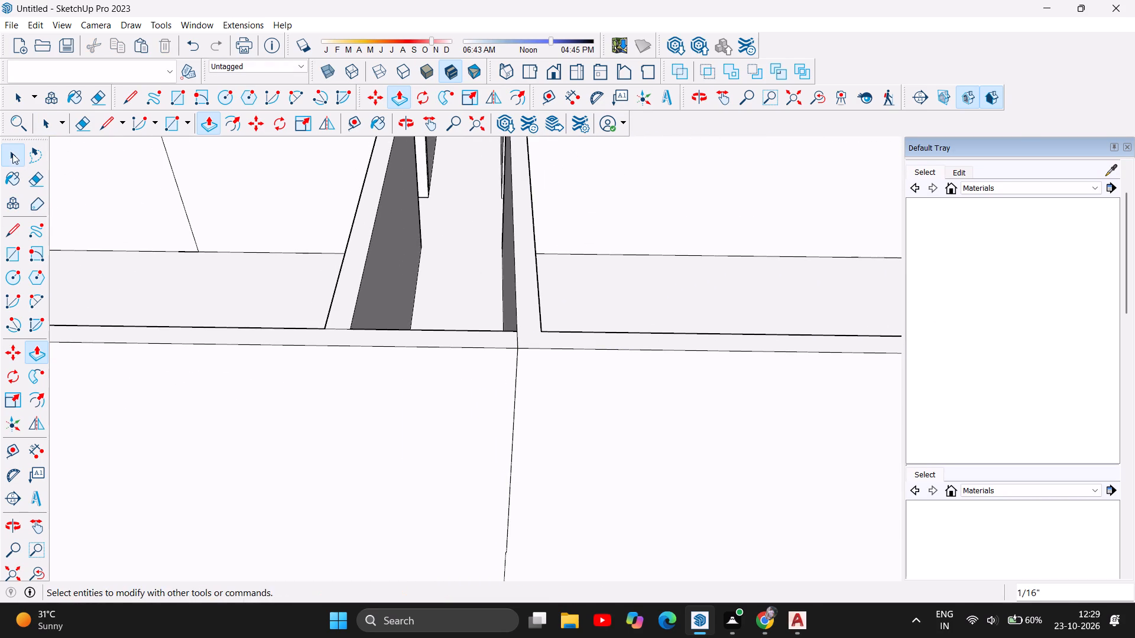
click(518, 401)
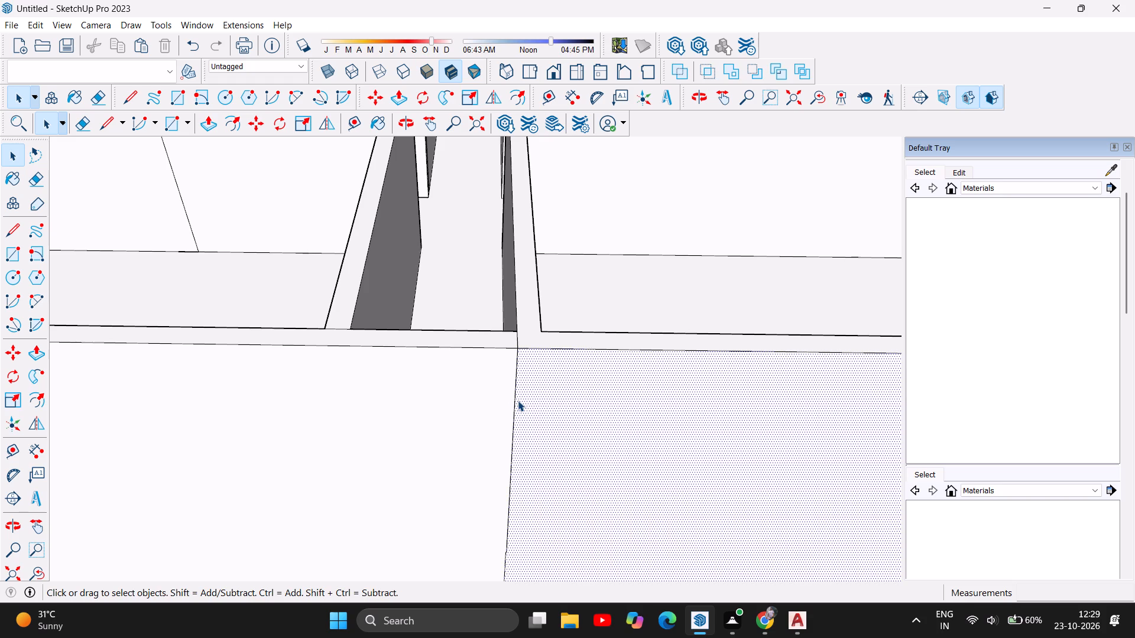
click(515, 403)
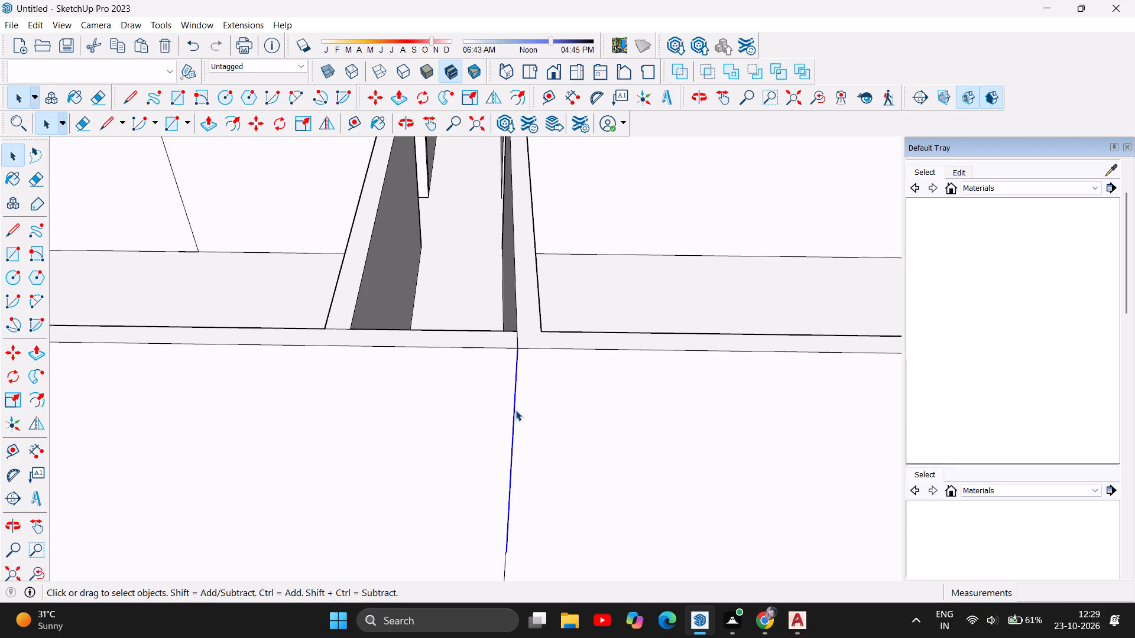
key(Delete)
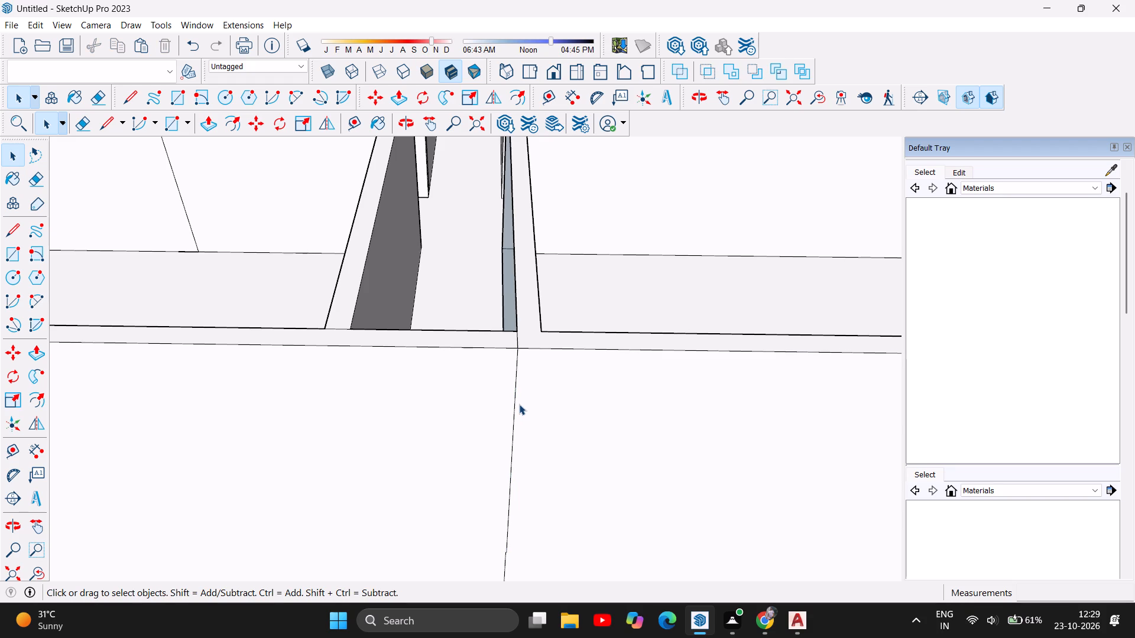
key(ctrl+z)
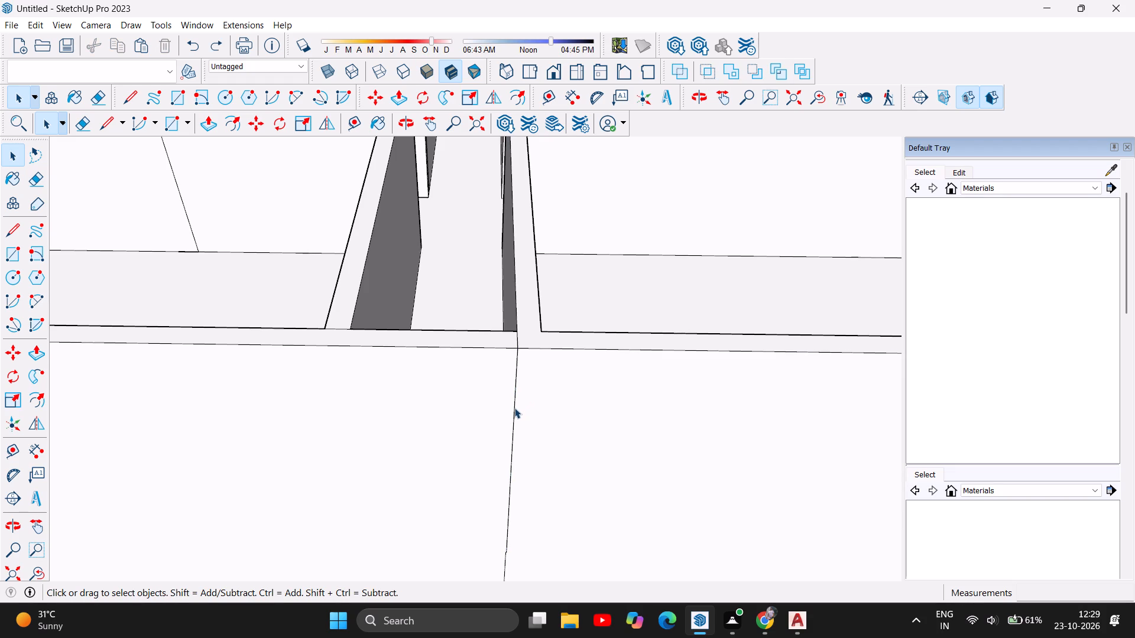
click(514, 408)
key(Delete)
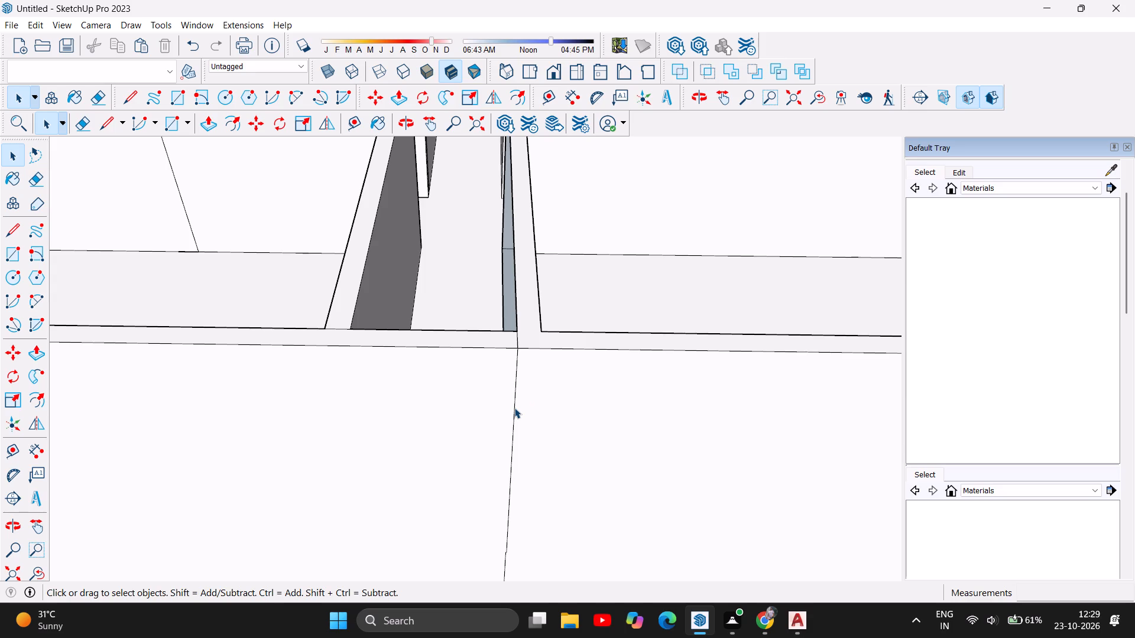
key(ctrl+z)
Examine the building's walls, rooms and corridor from the side, the front and above.
scroll(491, 432, down, 16)
scroll(501, 410, down, 5)
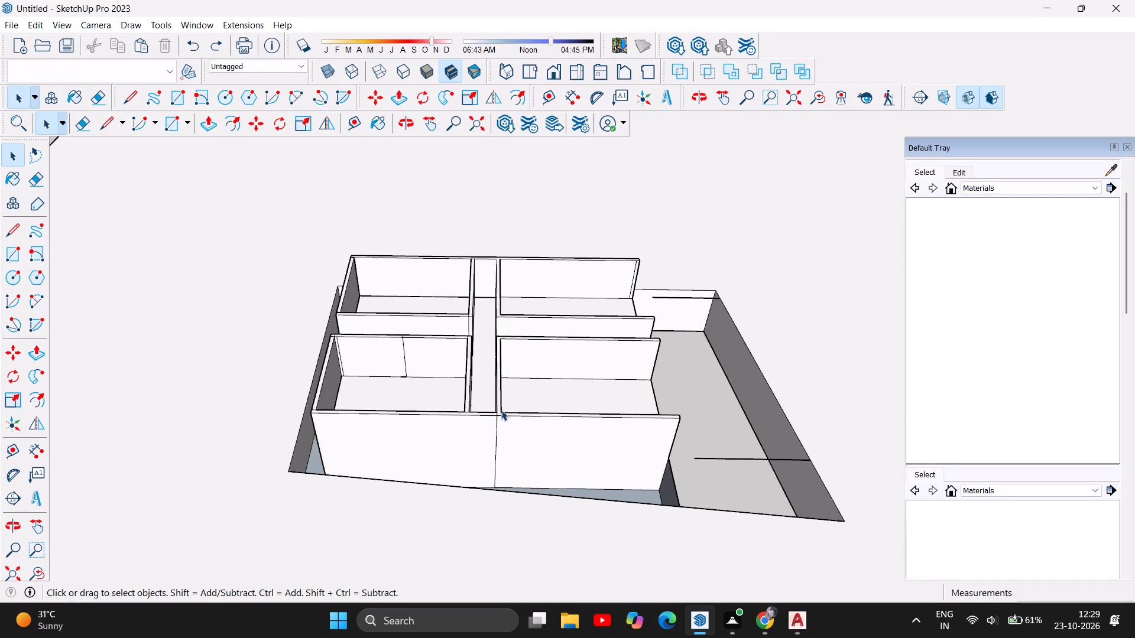
scroll(501, 410, down, 3)
drag(405, 128, 409, 134)
drag(736, 395, 482, 374)
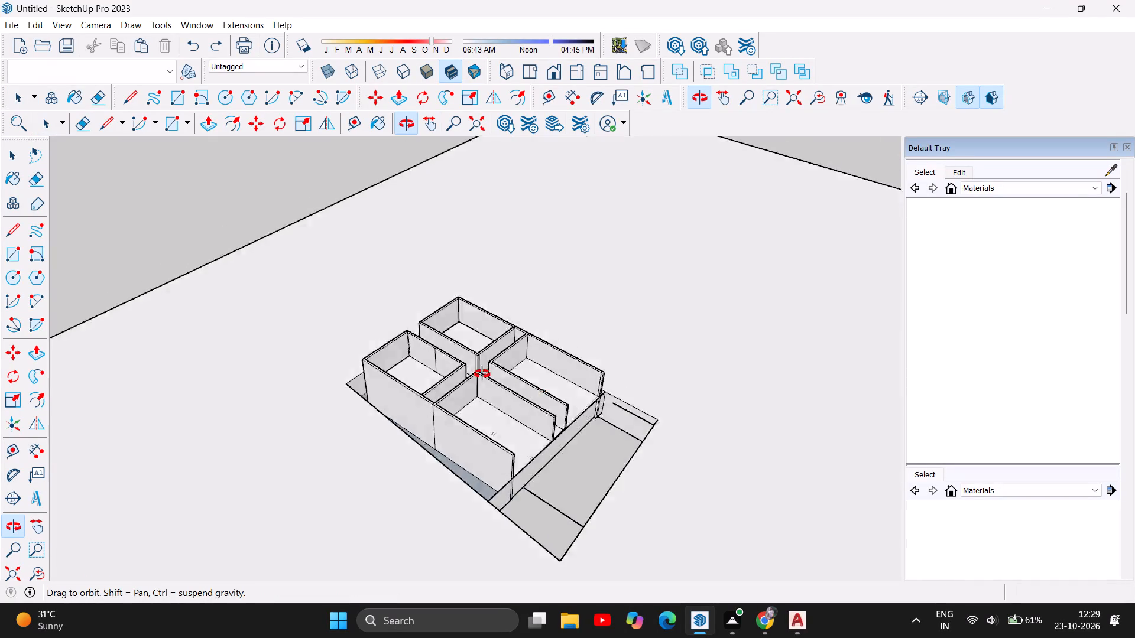
drag(482, 374, 316, 330)
scroll(476, 406, up, 3)
drag(416, 421, 413, 514)
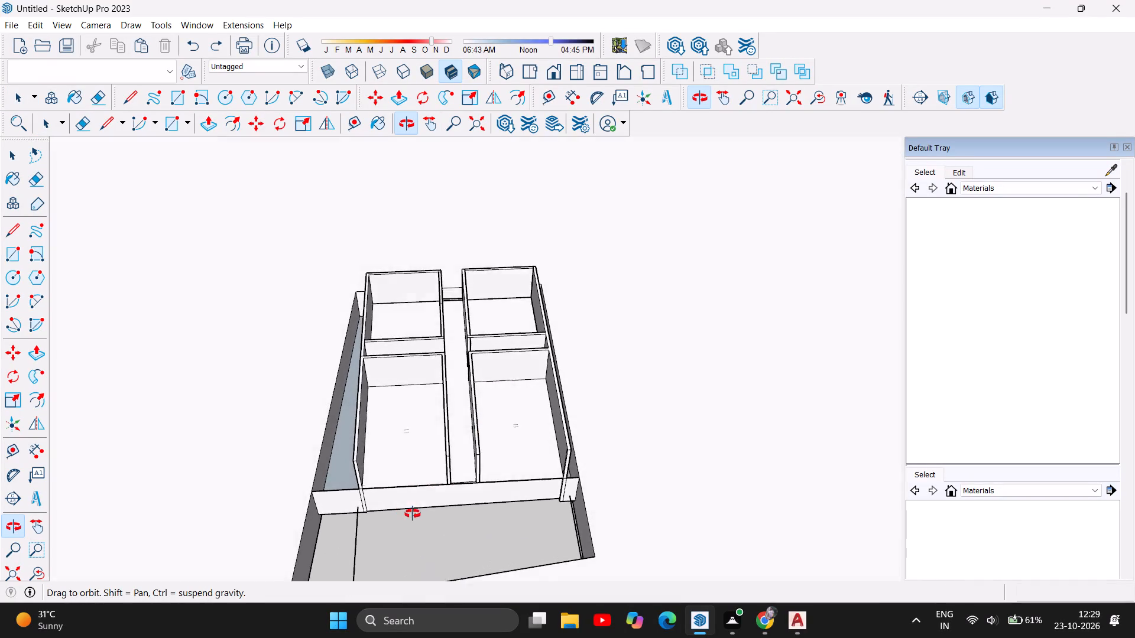
drag(413, 514, 414, 525)
scroll(416, 434, up, 12)
scroll(417, 434, down, 7)
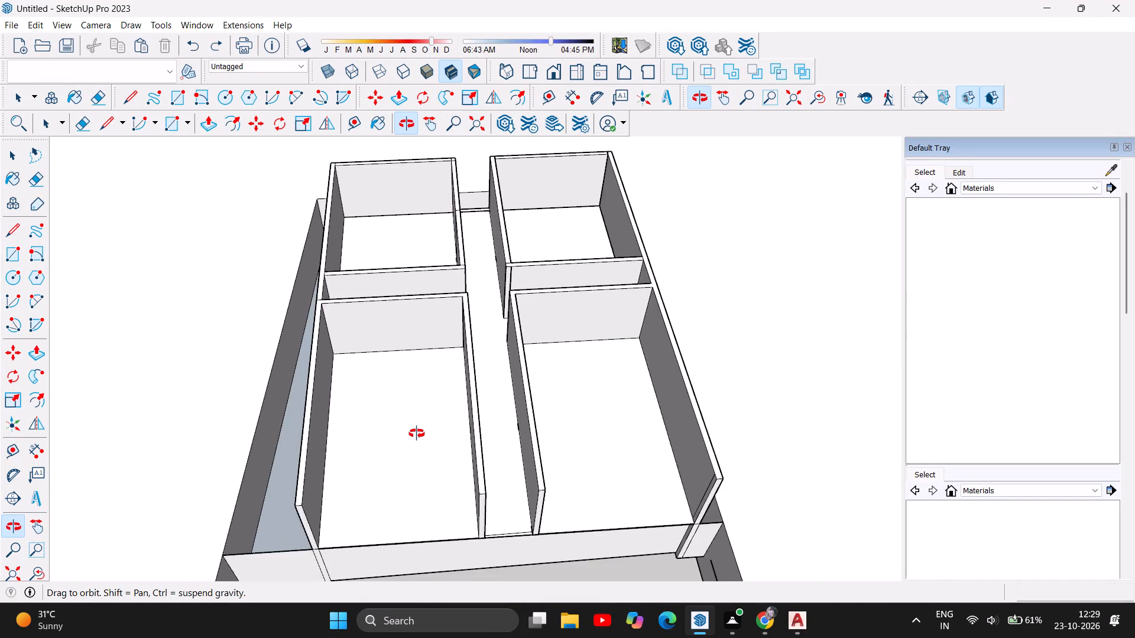
scroll(417, 434, down, 5)
drag(557, 463, 519, 470)
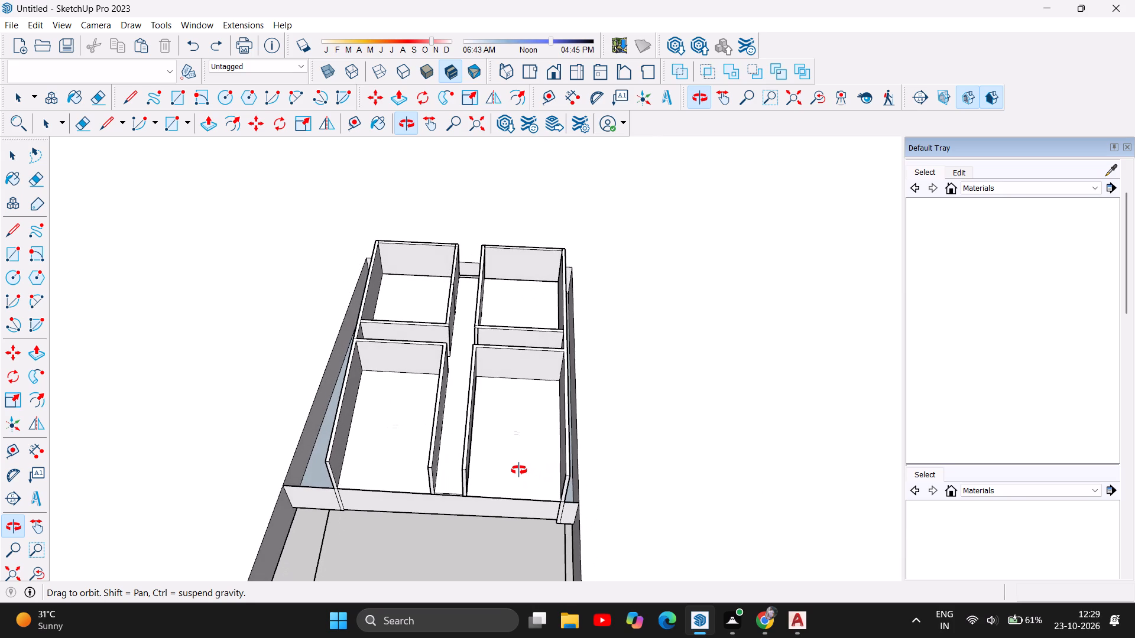
drag(519, 470, 587, 357)
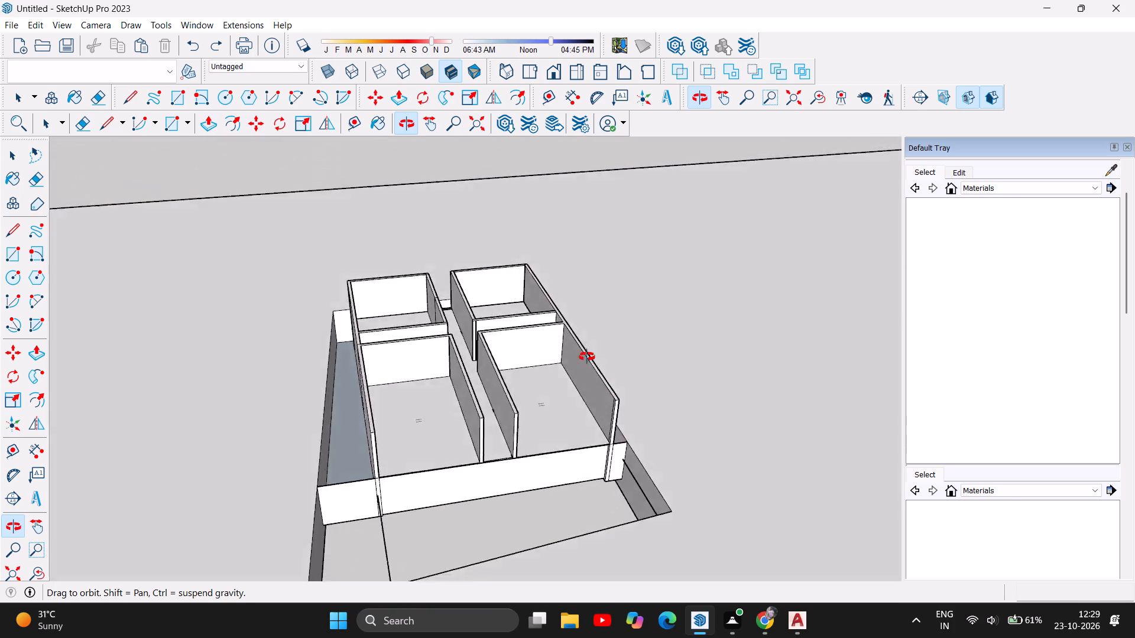
drag(587, 357, 530, 287)
drag(382, 349, 440, 317)
drag(468, 298, 430, 434)
scroll(467, 296, up, 4)
scroll(471, 294, down, 4)
drag(480, 484, 491, 478)
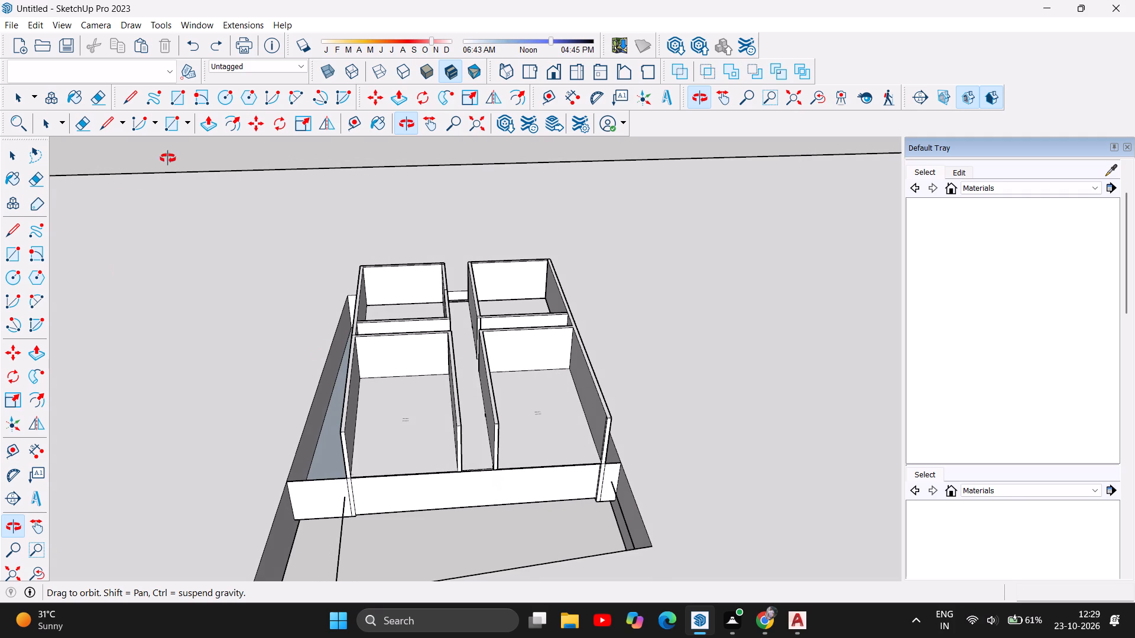
drag(458, 437, 448, 564)
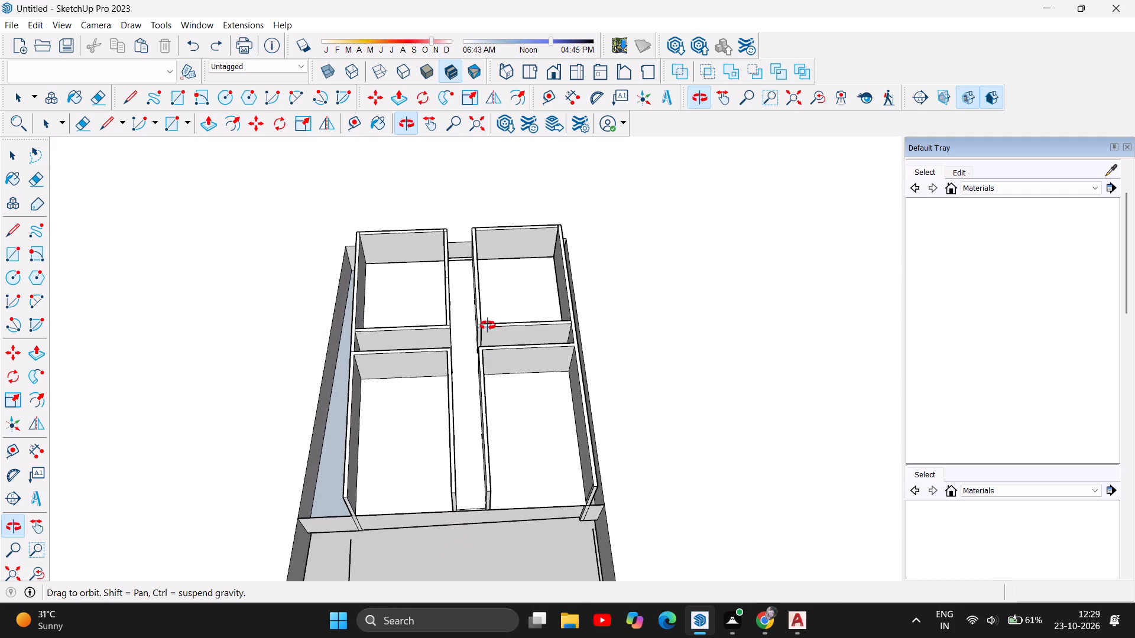
drag(488, 325, 470, 417)
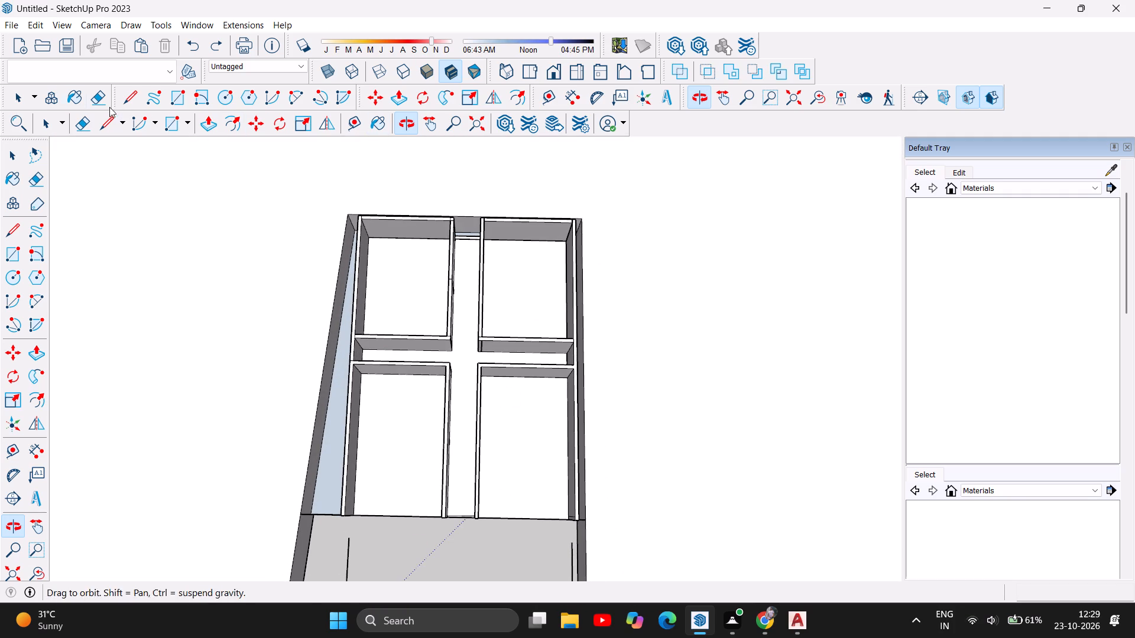
Draw a thin rectangle about 48' 4 1/2" by 1/8" along the rear wall's top, between its outer corners.
click(183, 98)
scroll(479, 144, up, 2)
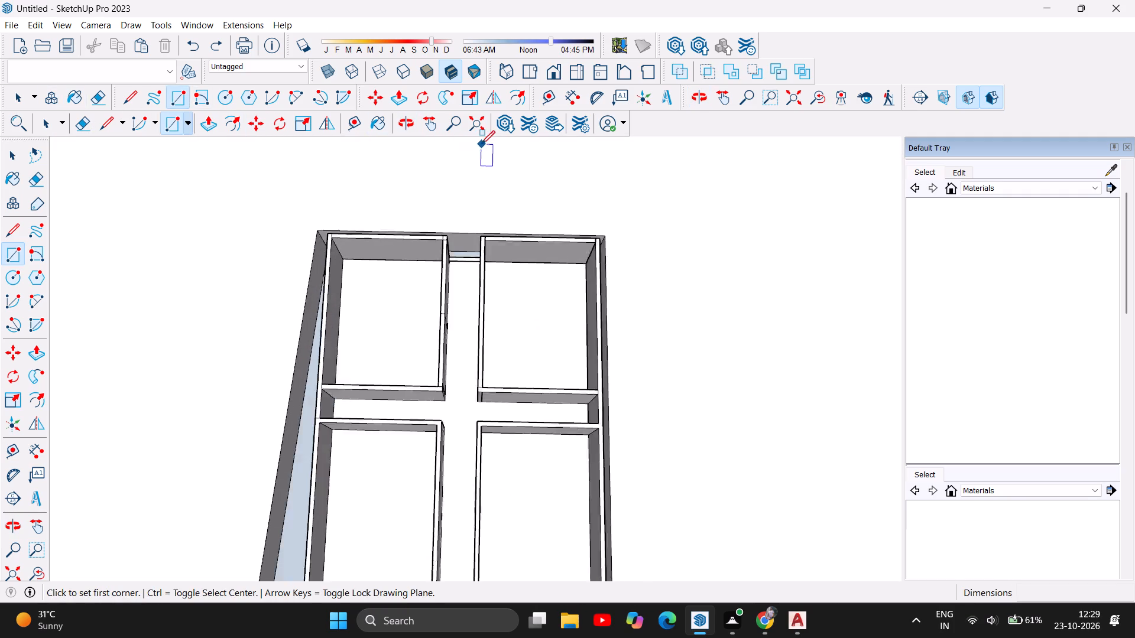
scroll(481, 144, up, 2)
scroll(524, 191, up, 2)
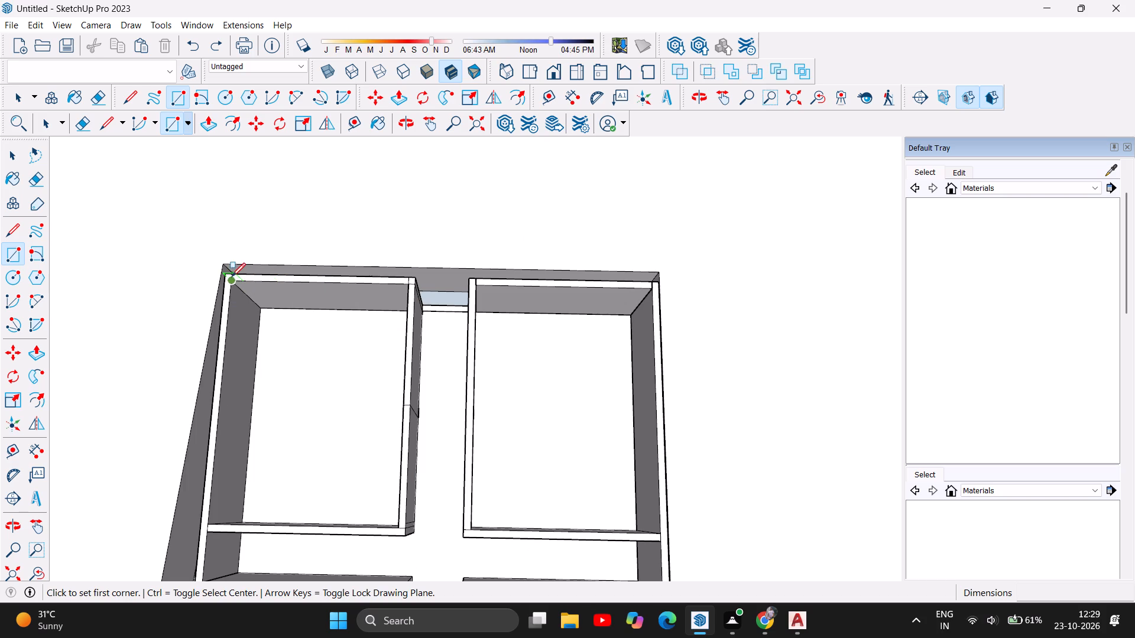
click(228, 275)
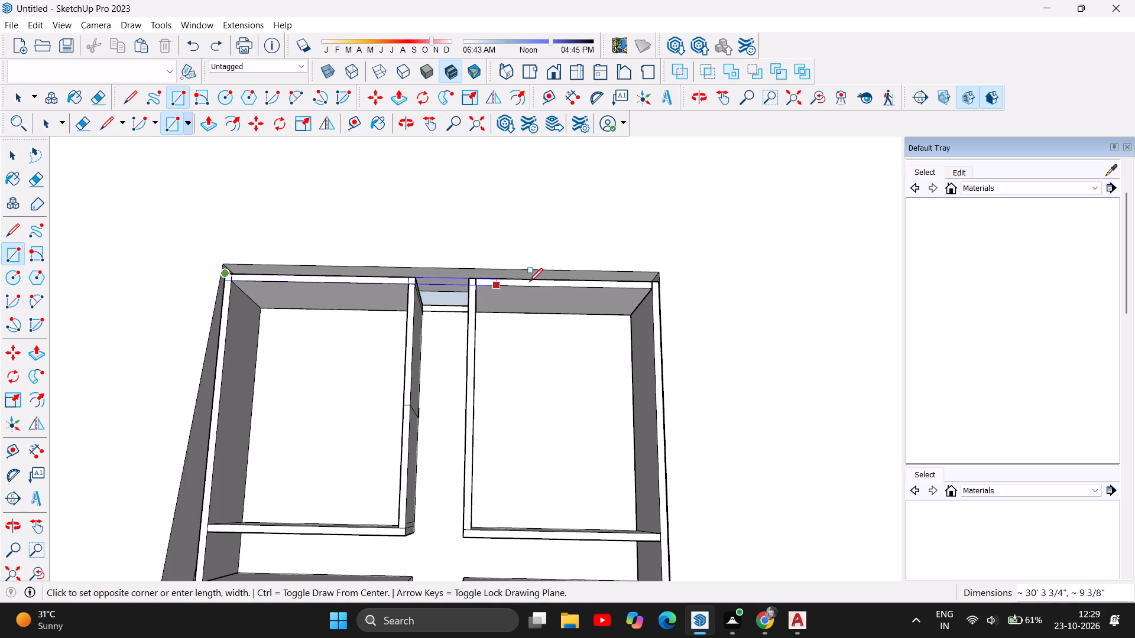
click(657, 282)
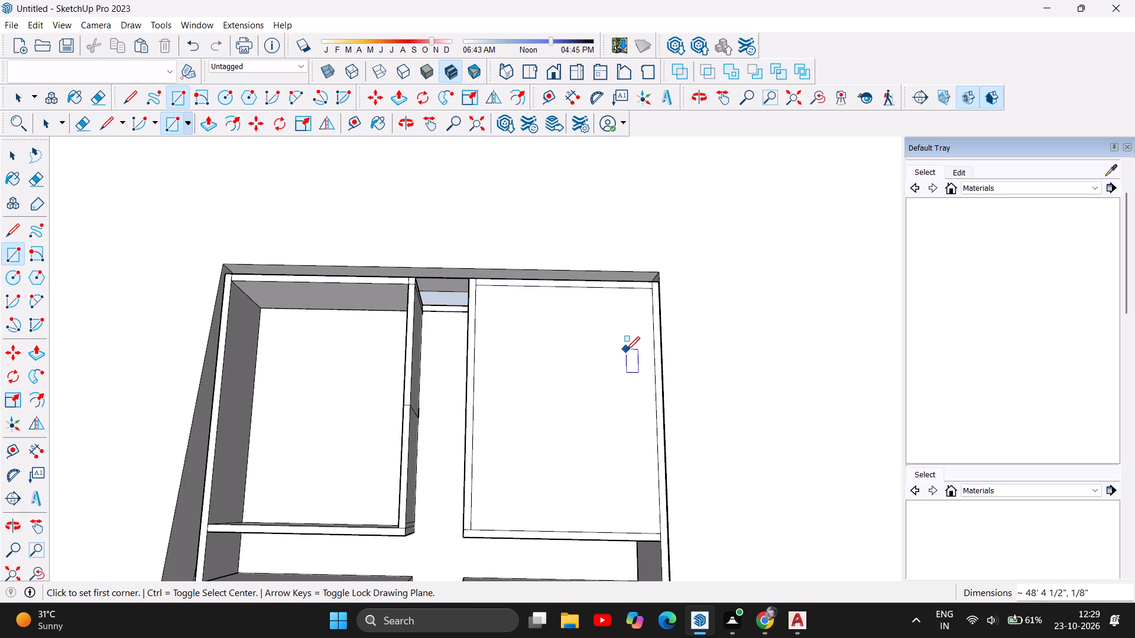
Draw a rectangle about 27' 3 3/8" by 27' 2 13/16" from the rear left outer wall corner across the rear corridor's top.
click(223, 273)
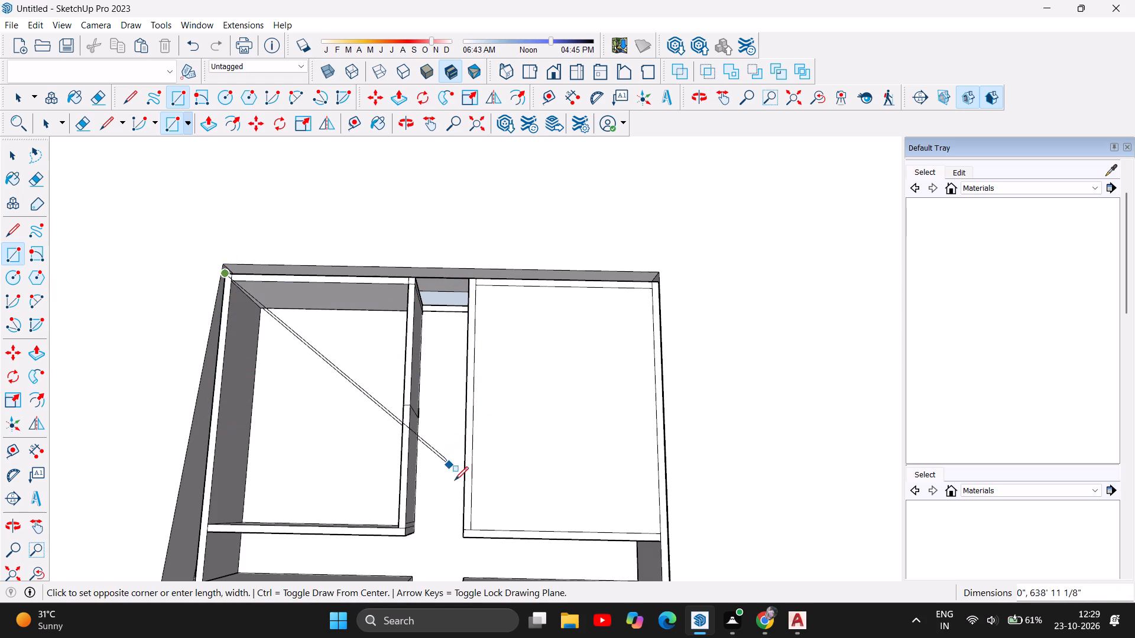
click(462, 528)
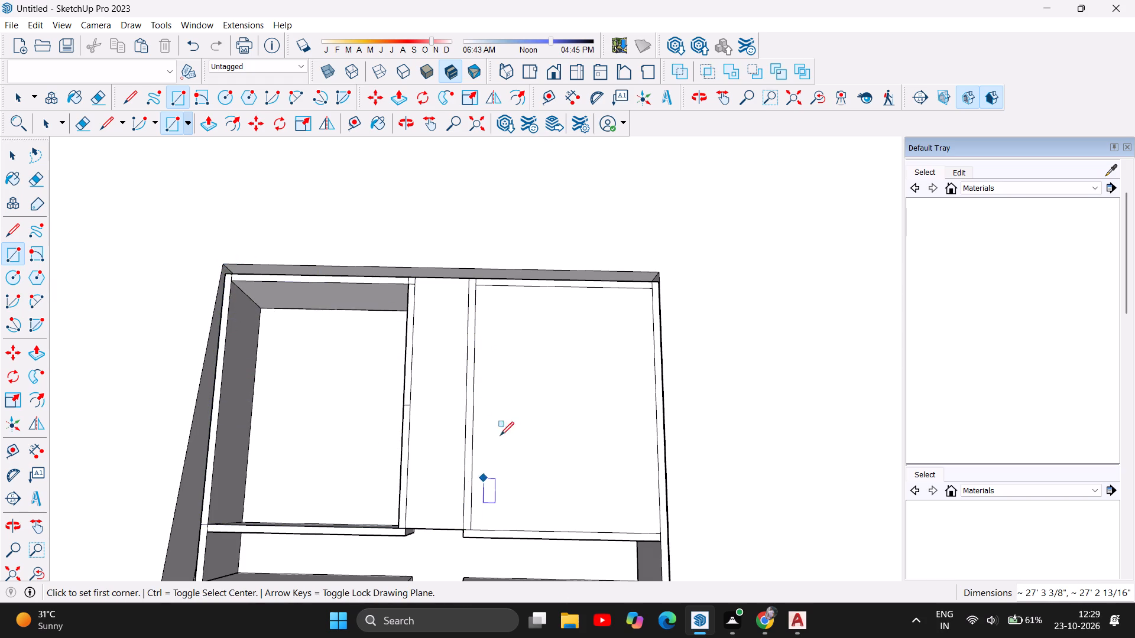
Cover the rear left room with a rectangle about 28' 1/4" by 21' 2 13/16" from the outer corner and another from the inner corner.
scroll(502, 329, down, 4)
scroll(313, 302, up, 4)
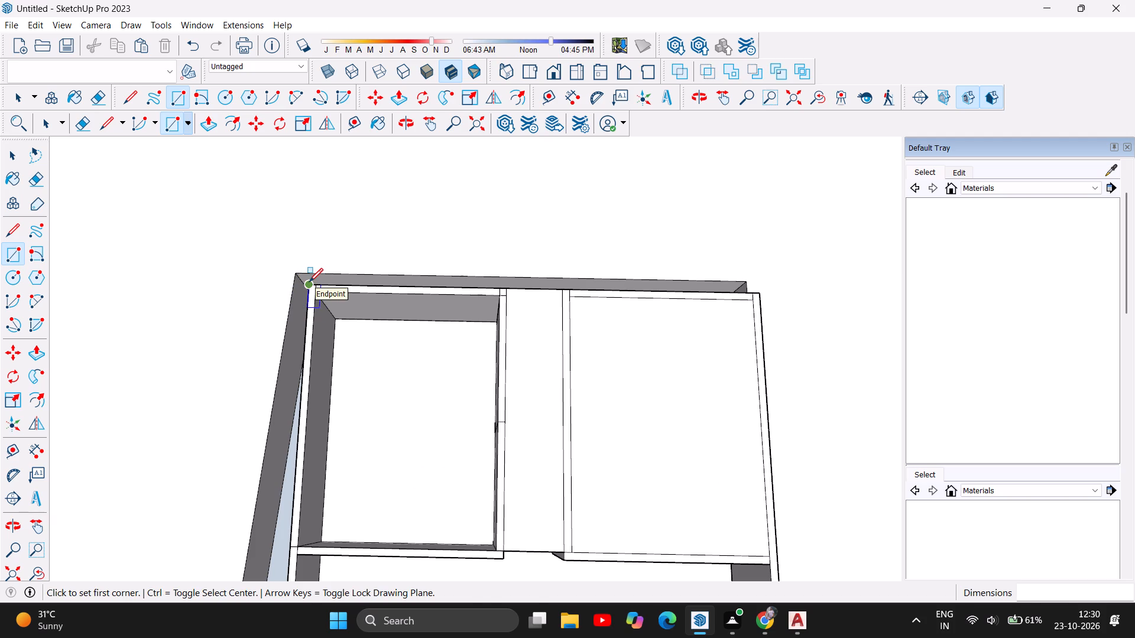
click(309, 282)
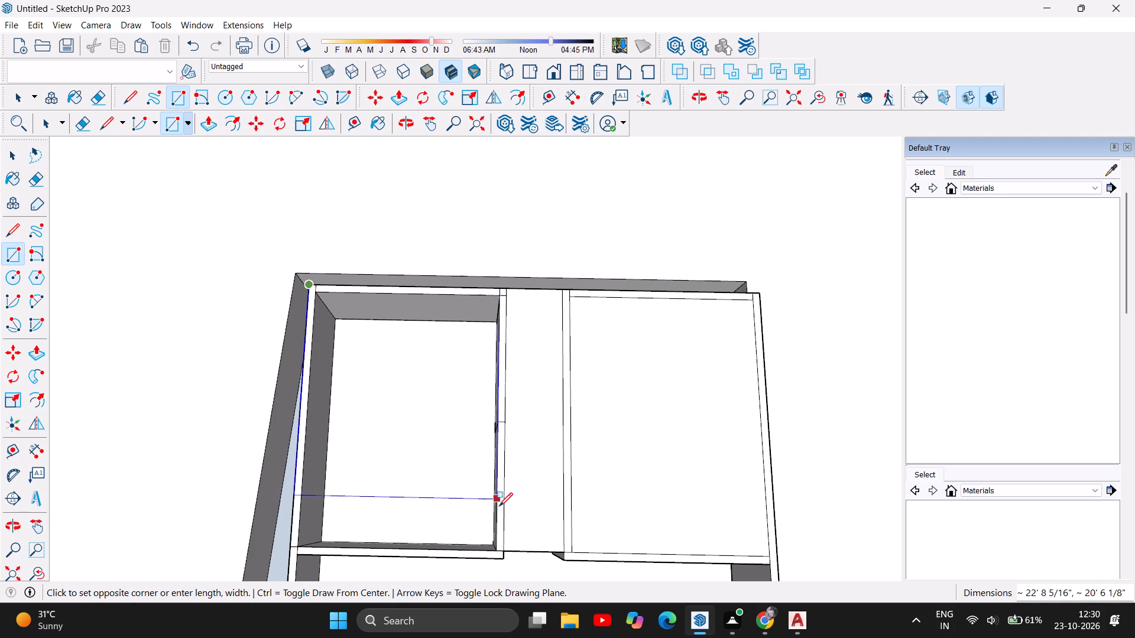
click(499, 558)
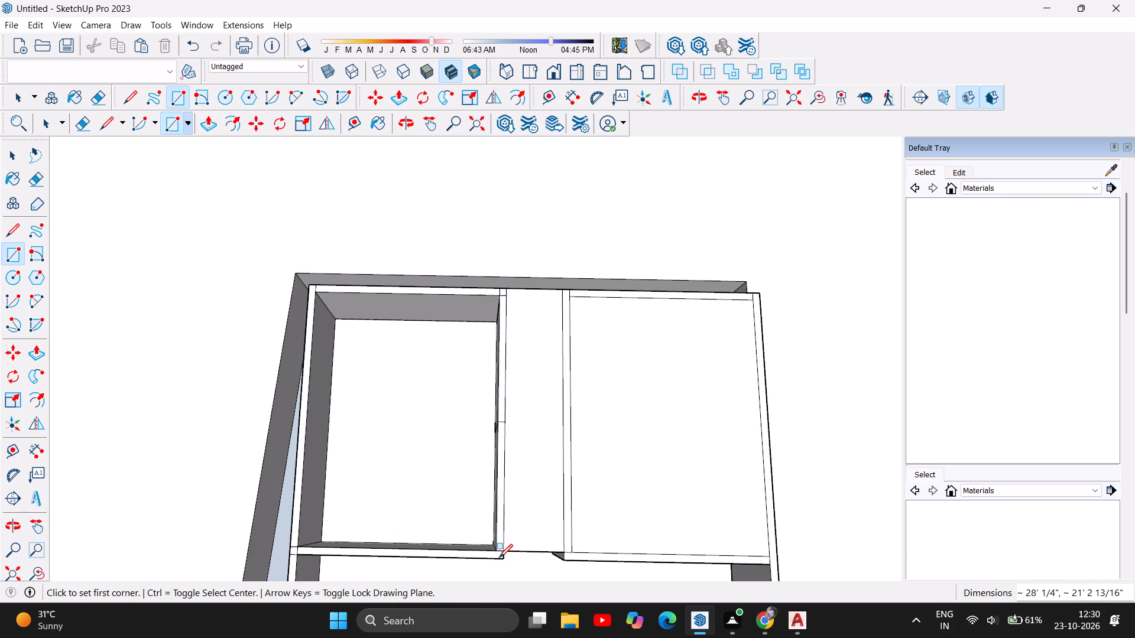
click(314, 293)
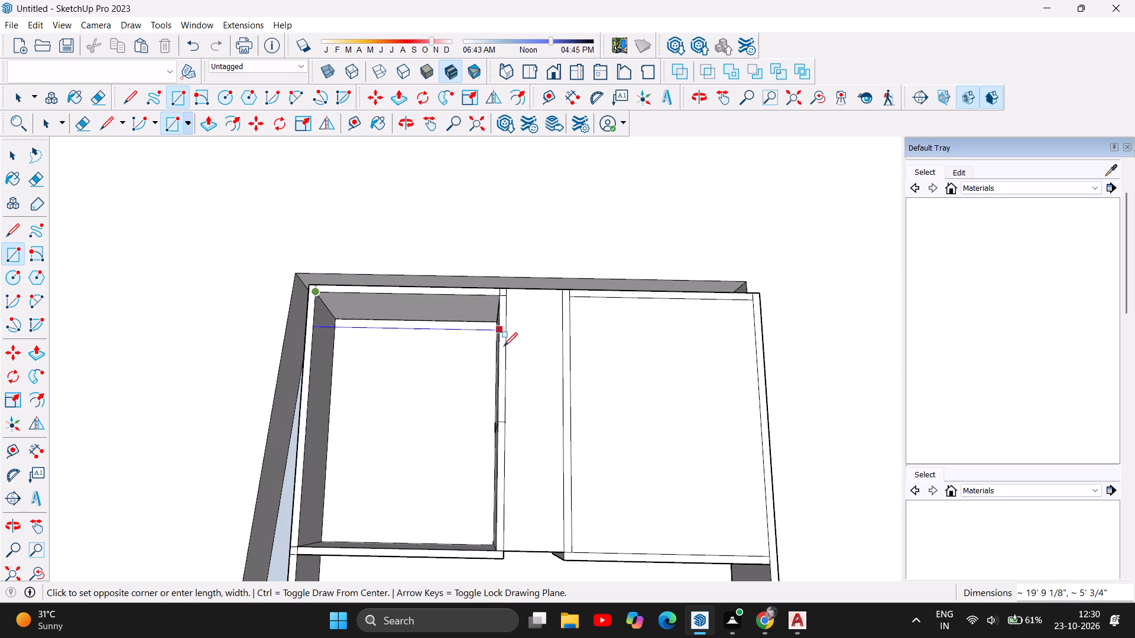
click(491, 550)
Draw a rectangle about 20' 5 3/4" by 5' 8 15/16" over the narrow space between the two left rooms, at wall-top level.
scroll(537, 306, down, 4)
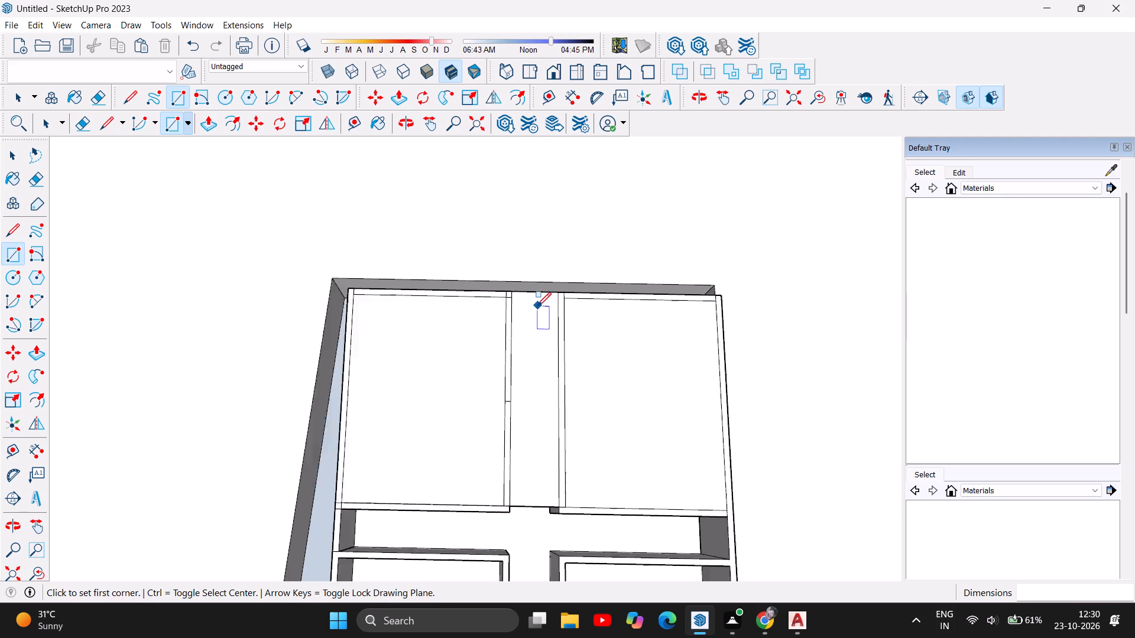
scroll(537, 306, down, 3)
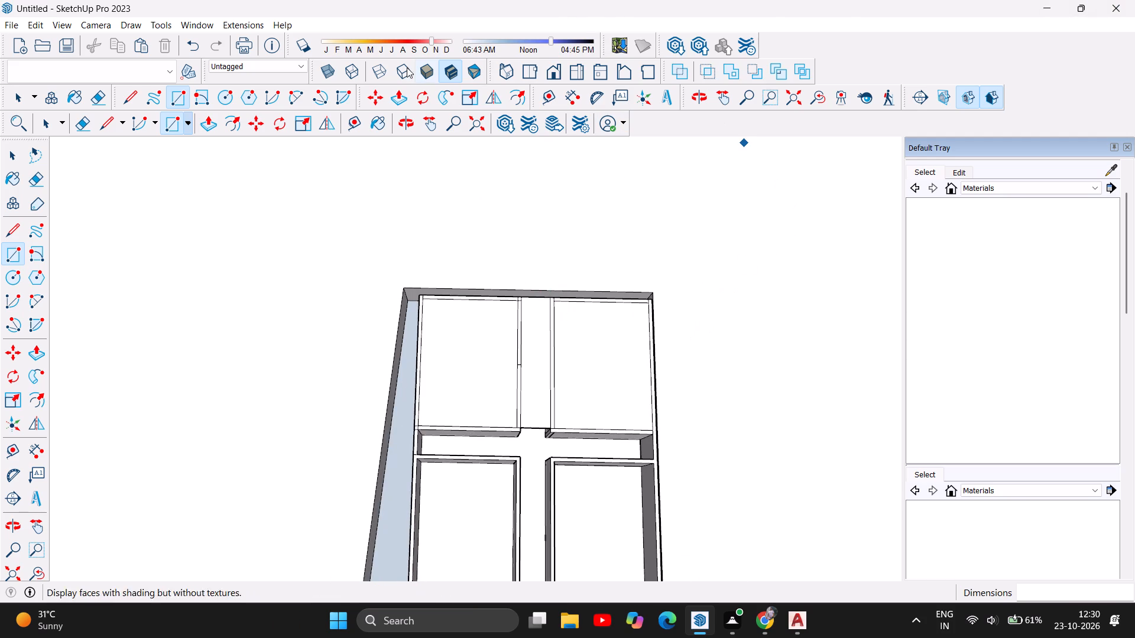
scroll(396, 124, down, 5)
scroll(474, 335, down, 5)
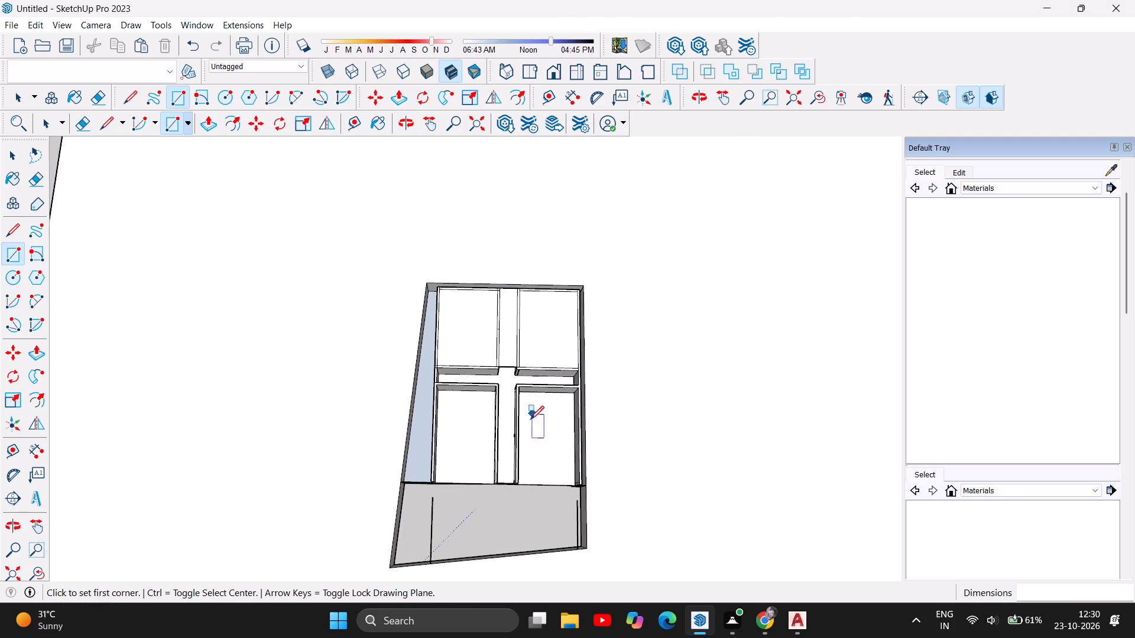
scroll(529, 428, up, 6)
scroll(404, 432, up, 3)
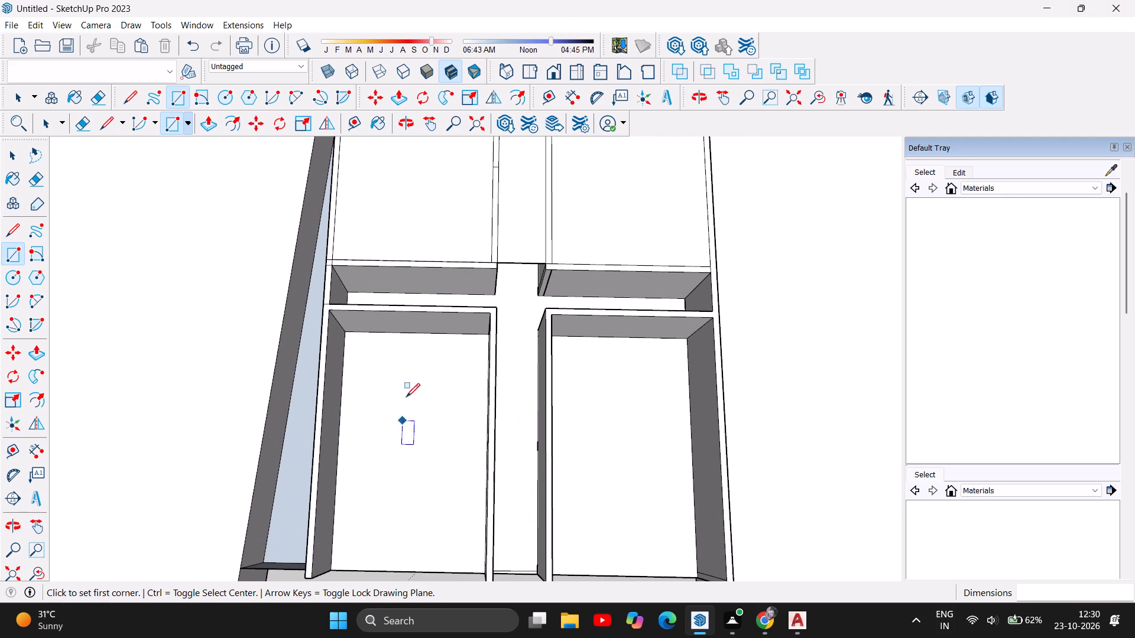
click(332, 260)
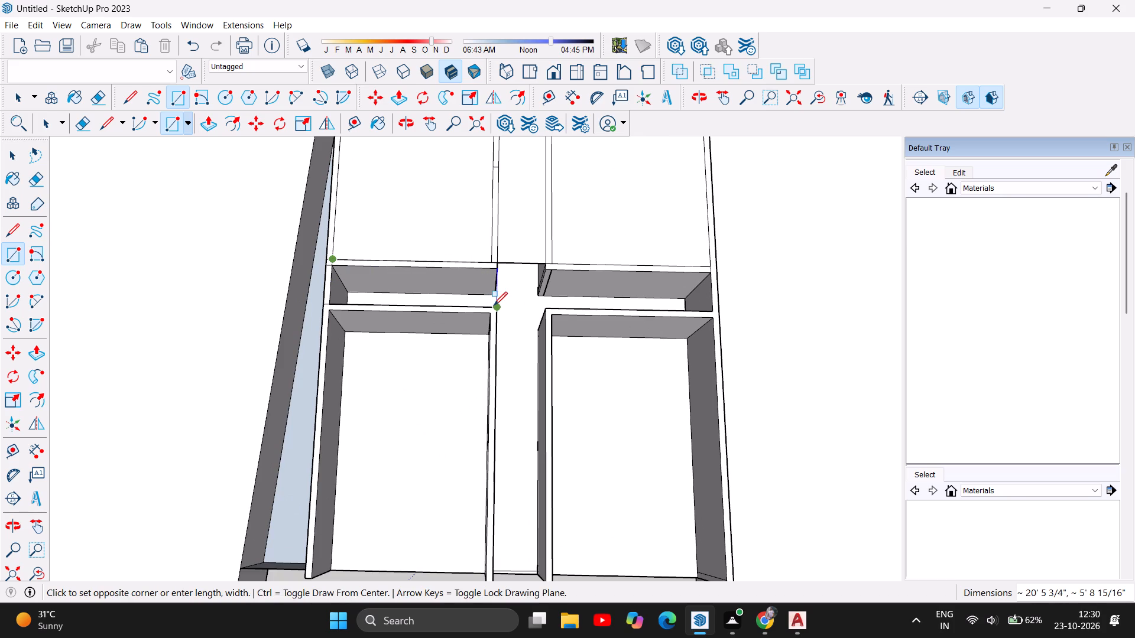
click(495, 305)
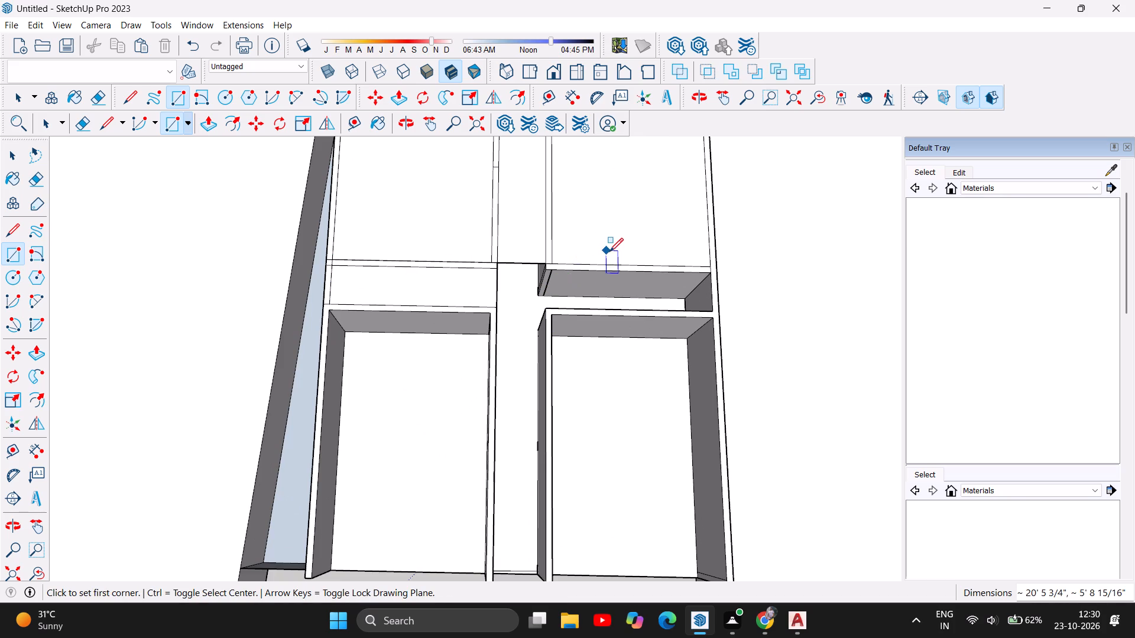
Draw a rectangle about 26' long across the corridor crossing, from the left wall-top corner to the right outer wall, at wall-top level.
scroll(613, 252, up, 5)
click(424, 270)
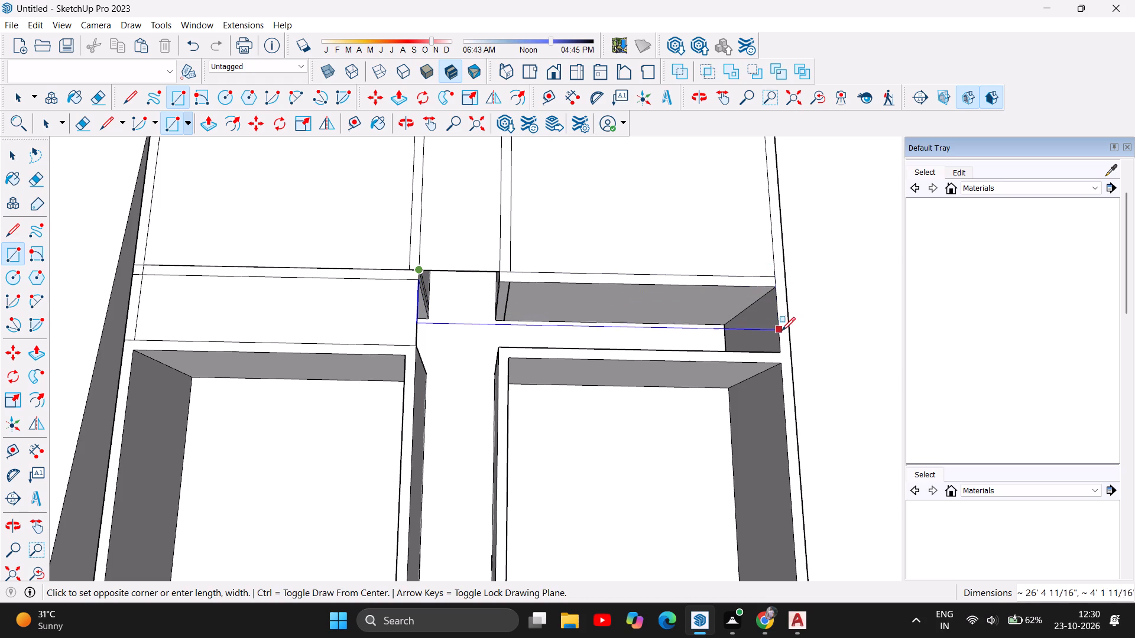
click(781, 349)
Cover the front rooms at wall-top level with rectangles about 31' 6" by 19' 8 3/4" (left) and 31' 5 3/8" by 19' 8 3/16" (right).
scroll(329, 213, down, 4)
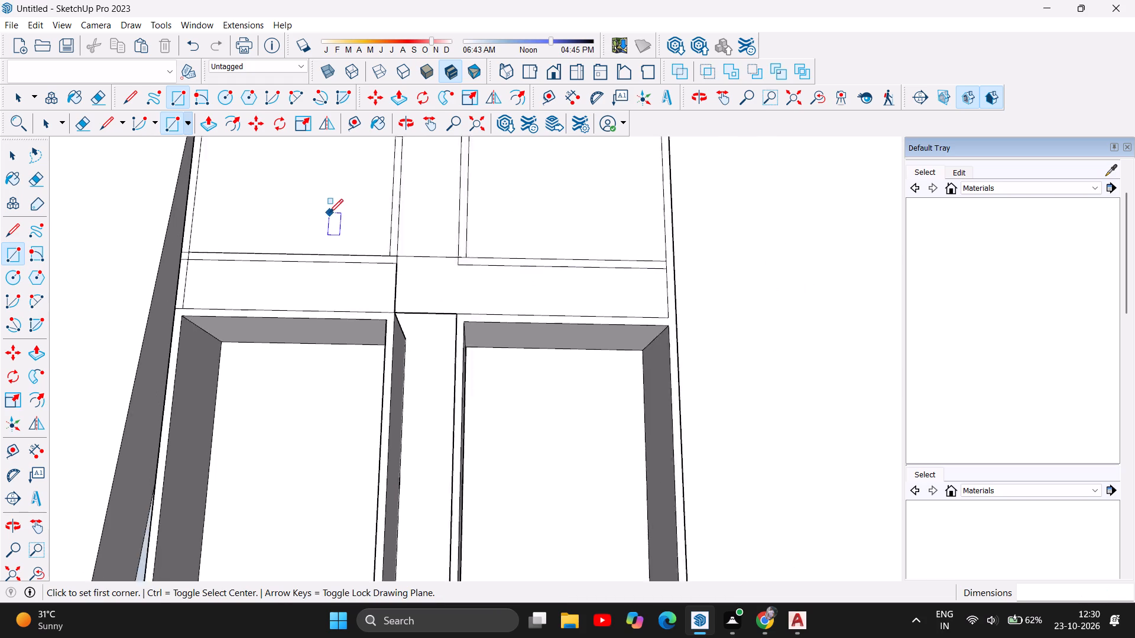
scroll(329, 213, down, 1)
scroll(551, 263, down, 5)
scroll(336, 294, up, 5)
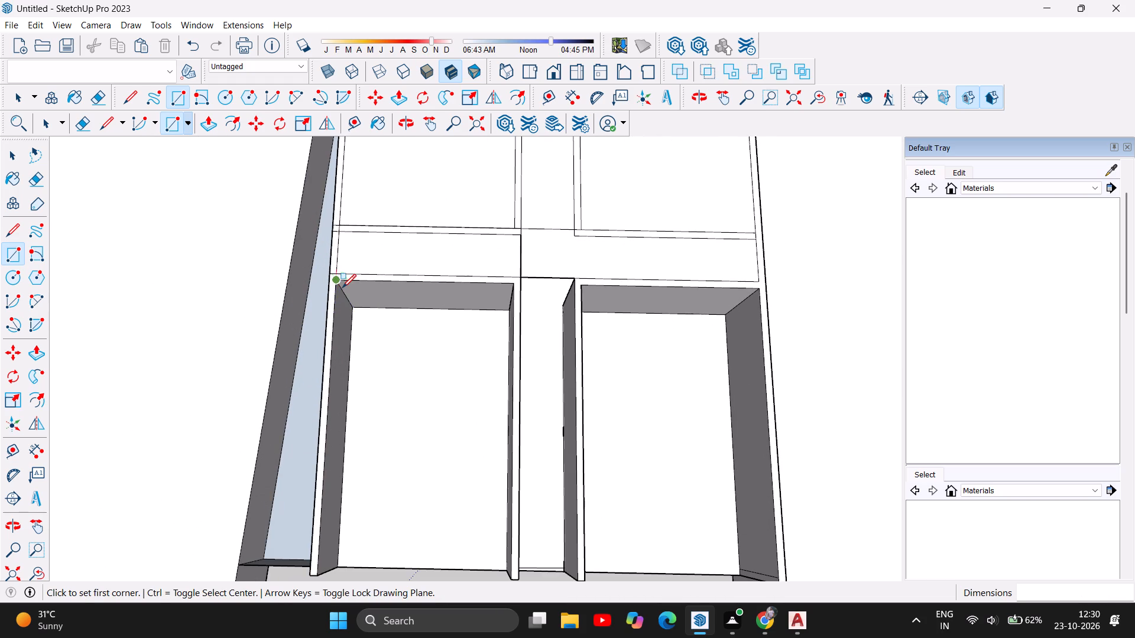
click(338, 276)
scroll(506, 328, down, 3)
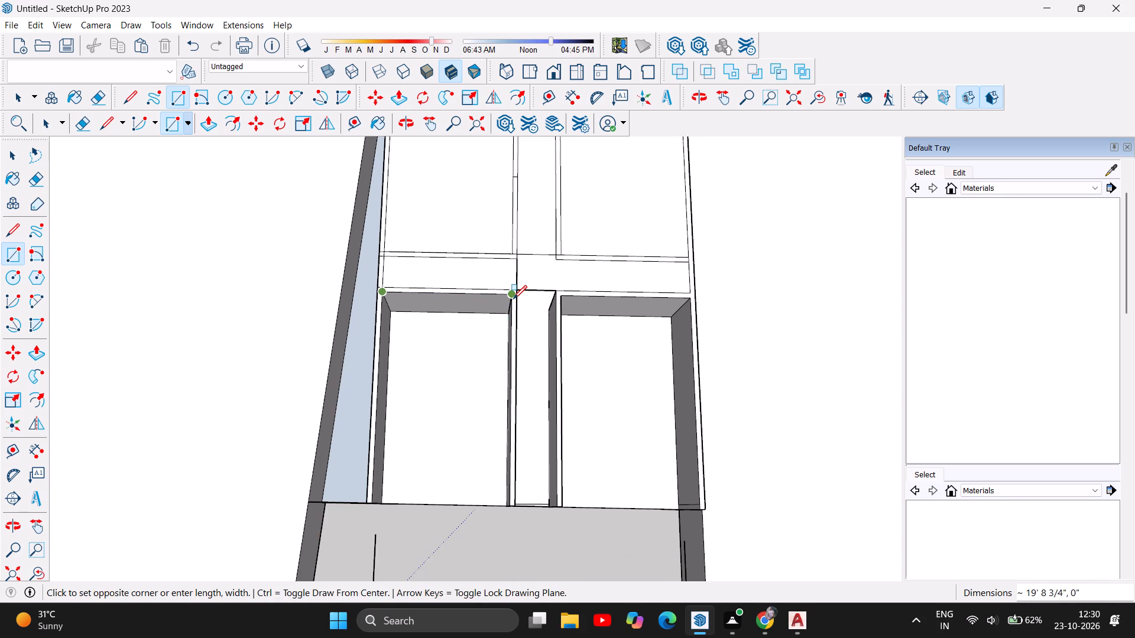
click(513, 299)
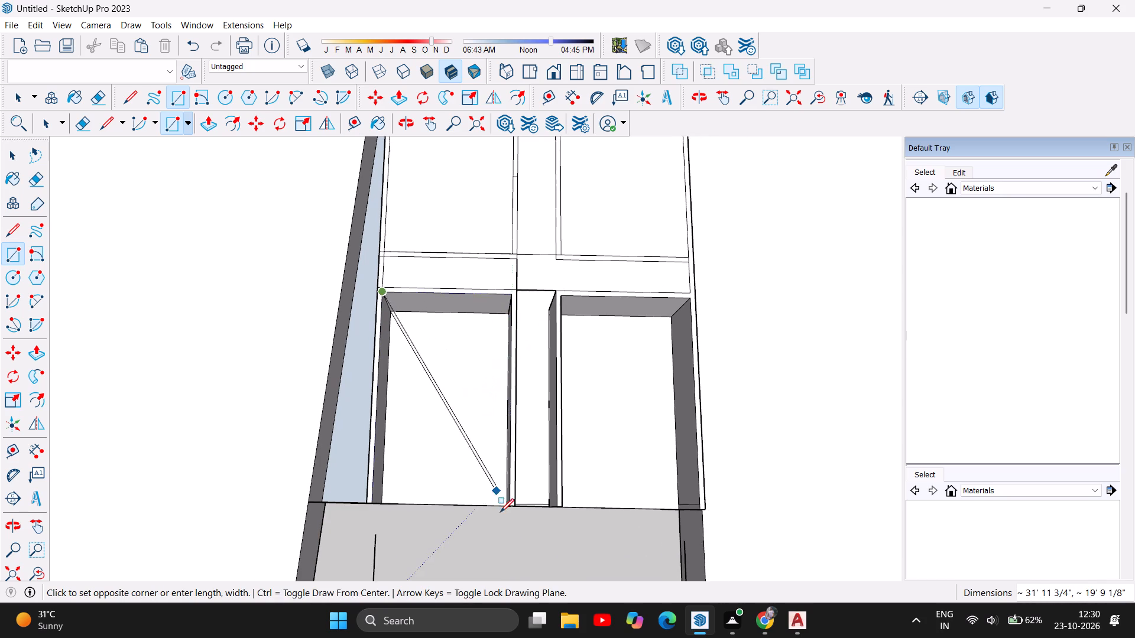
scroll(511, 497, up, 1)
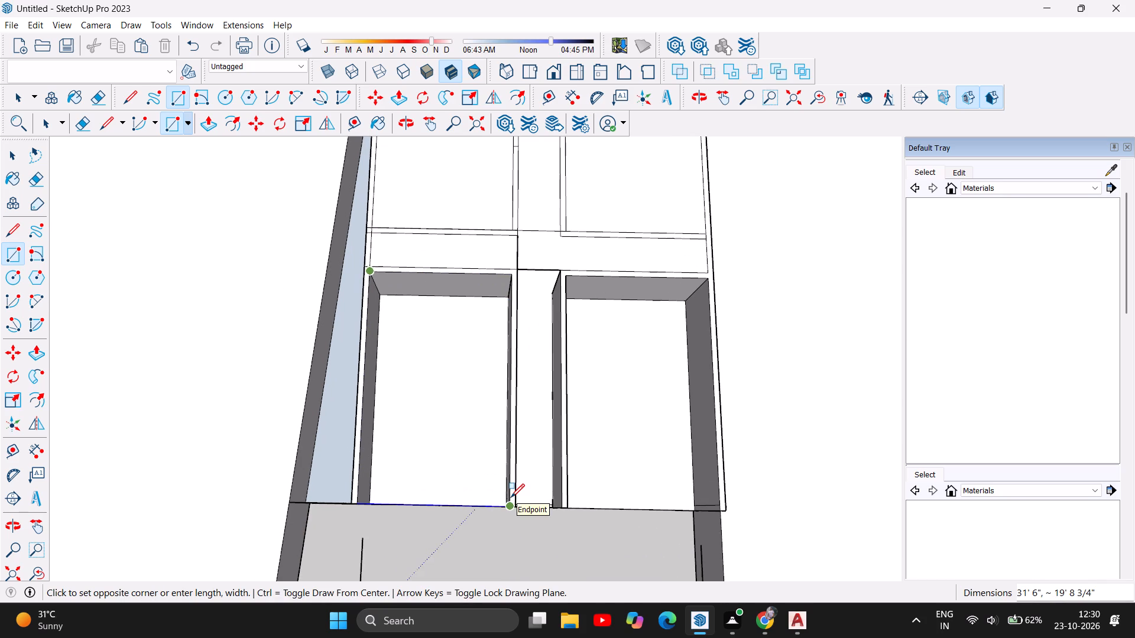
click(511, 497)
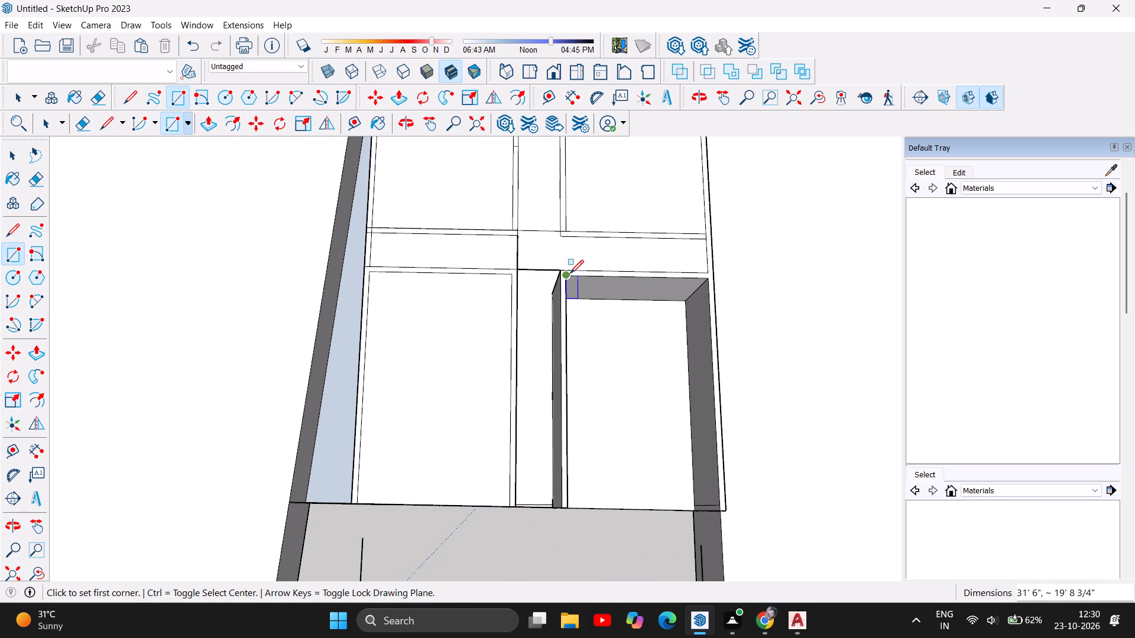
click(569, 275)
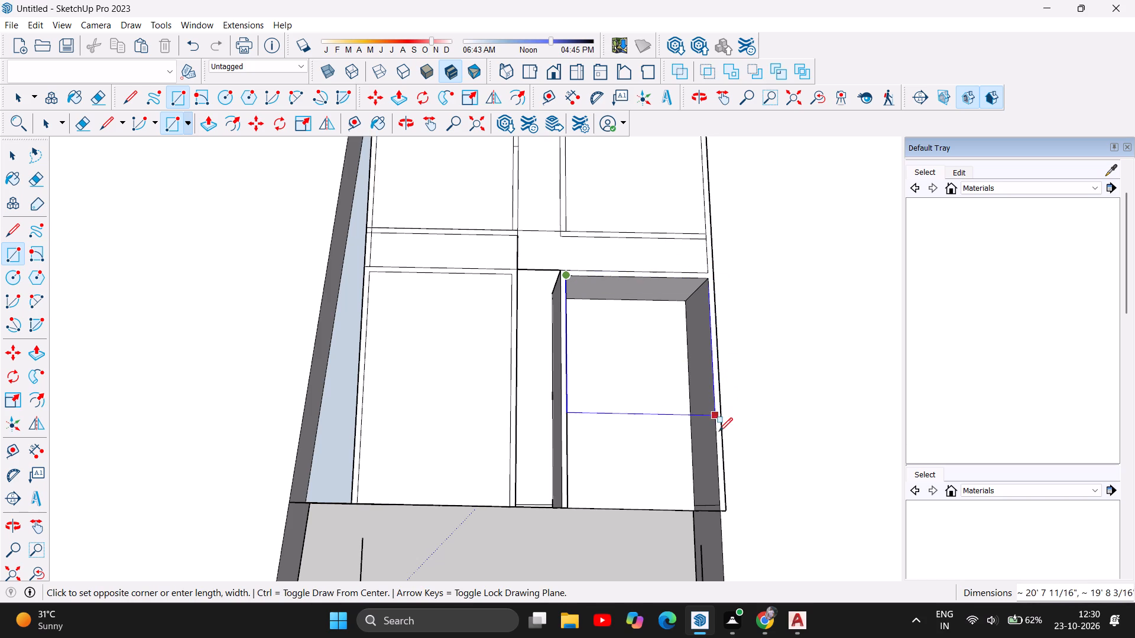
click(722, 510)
Examine the roofed building from the front, the side and above, including the open front corridor between the two front rooms.
scroll(345, 365, down, 11)
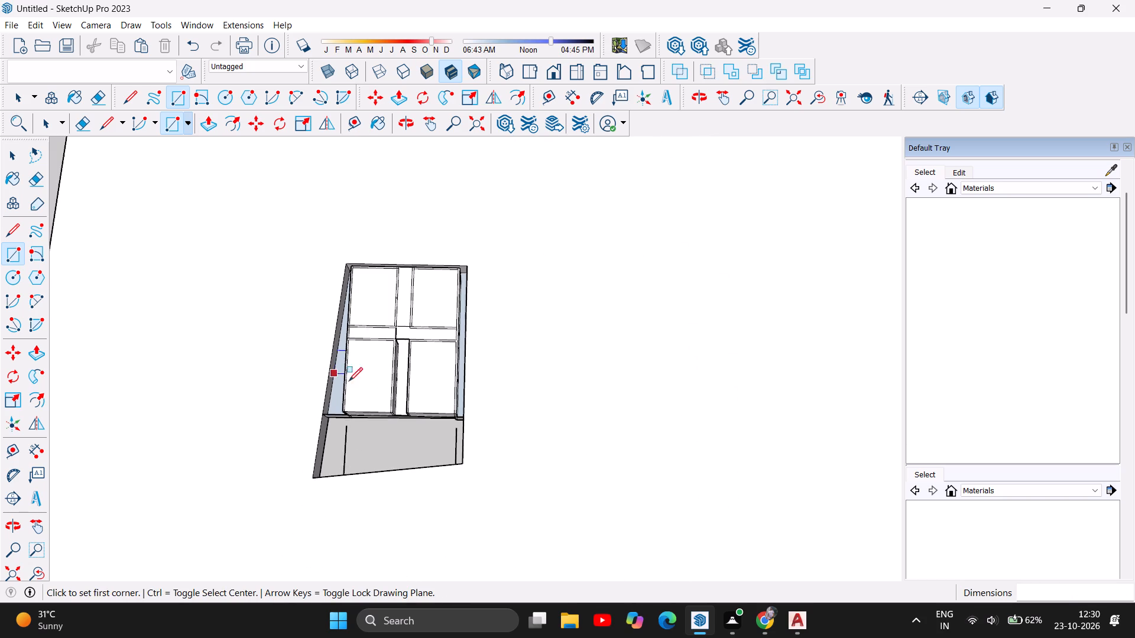
scroll(432, 434, up, 12)
scroll(385, 415, up, 3)
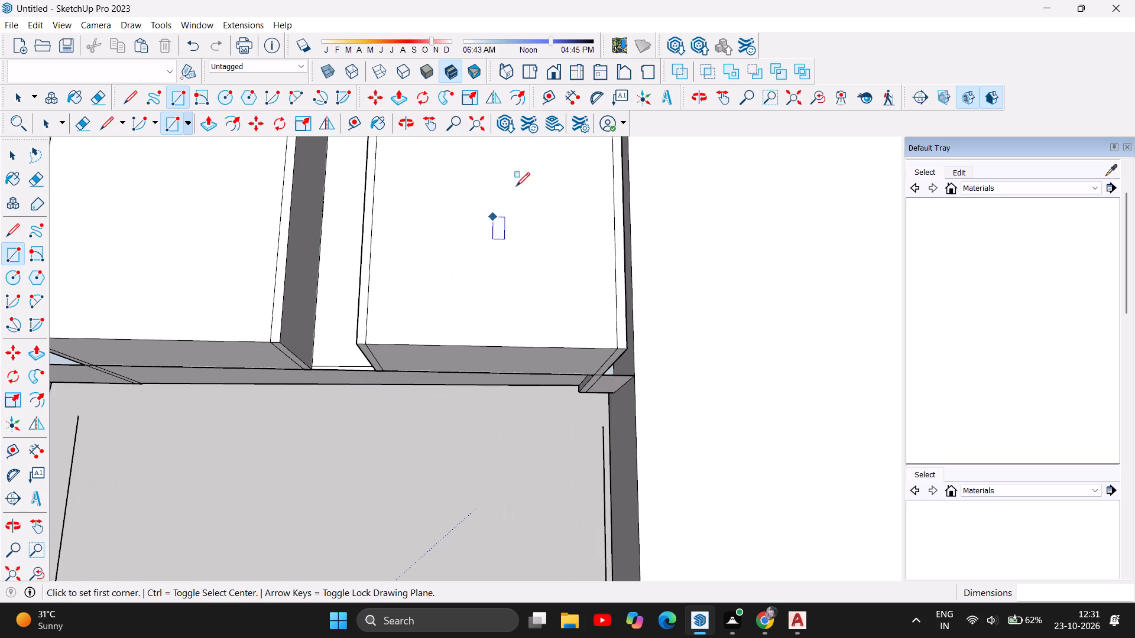
click(414, 122)
drag(475, 378, 515, 190)
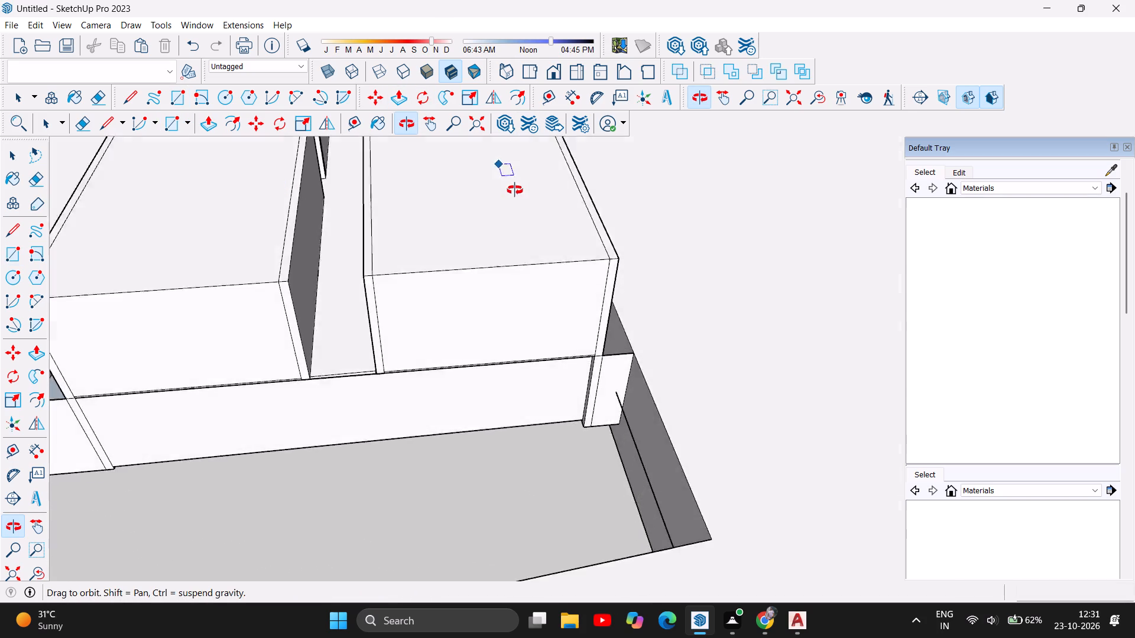
drag(515, 190, 503, 142)
drag(362, 335, 184, 266)
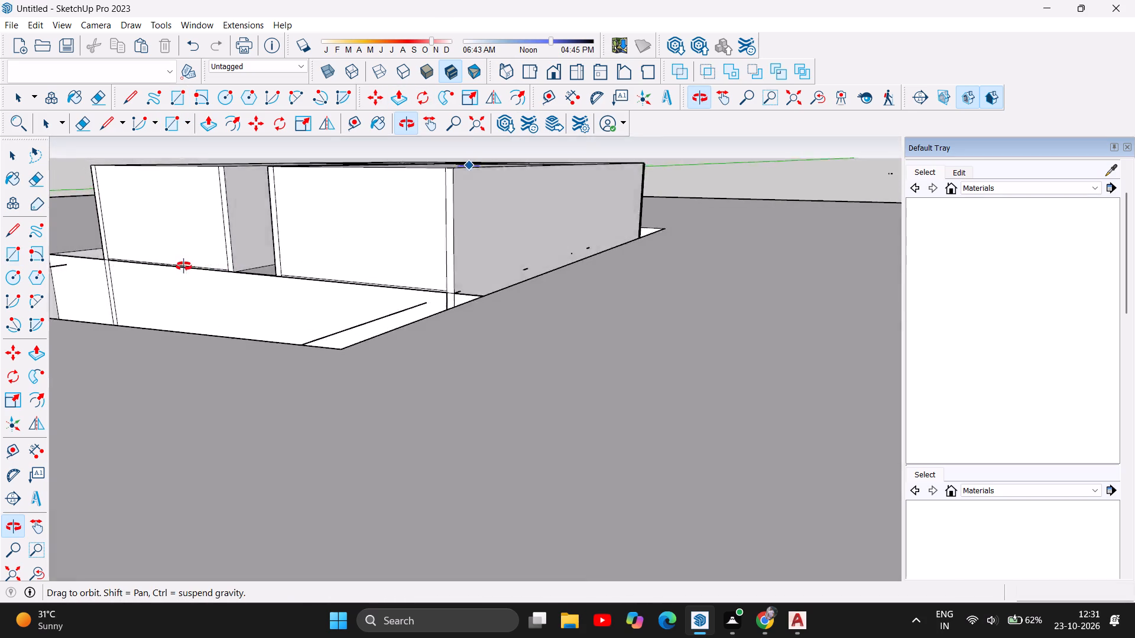
drag(184, 266, 385, 284)
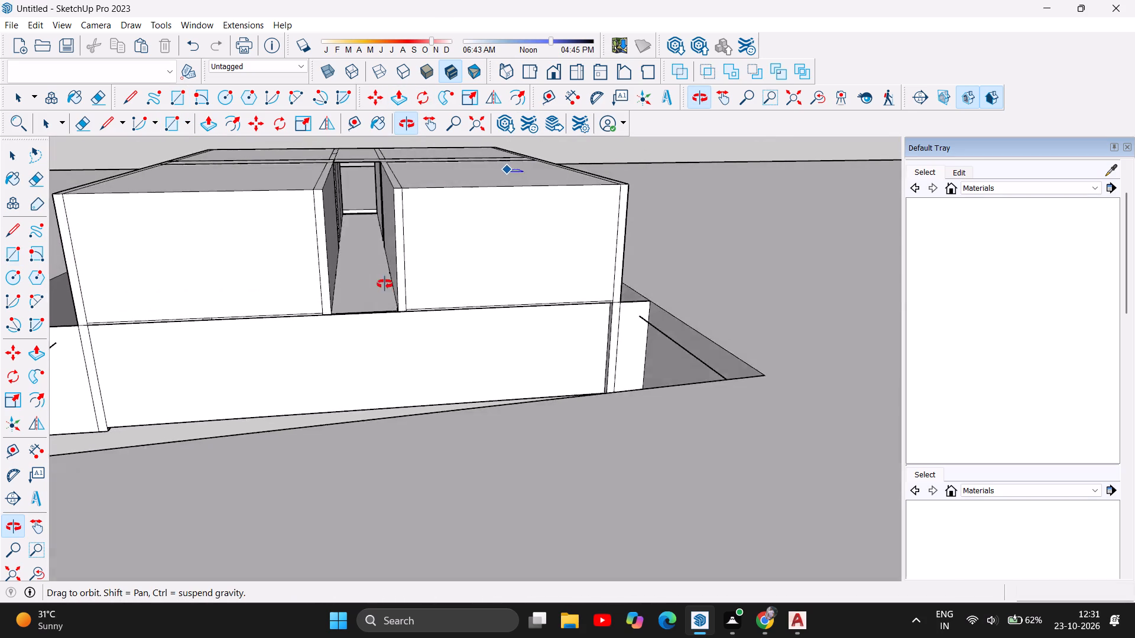
drag(385, 284, 375, 331)
scroll(516, 350, down, 7)
drag(526, 345, 525, 339)
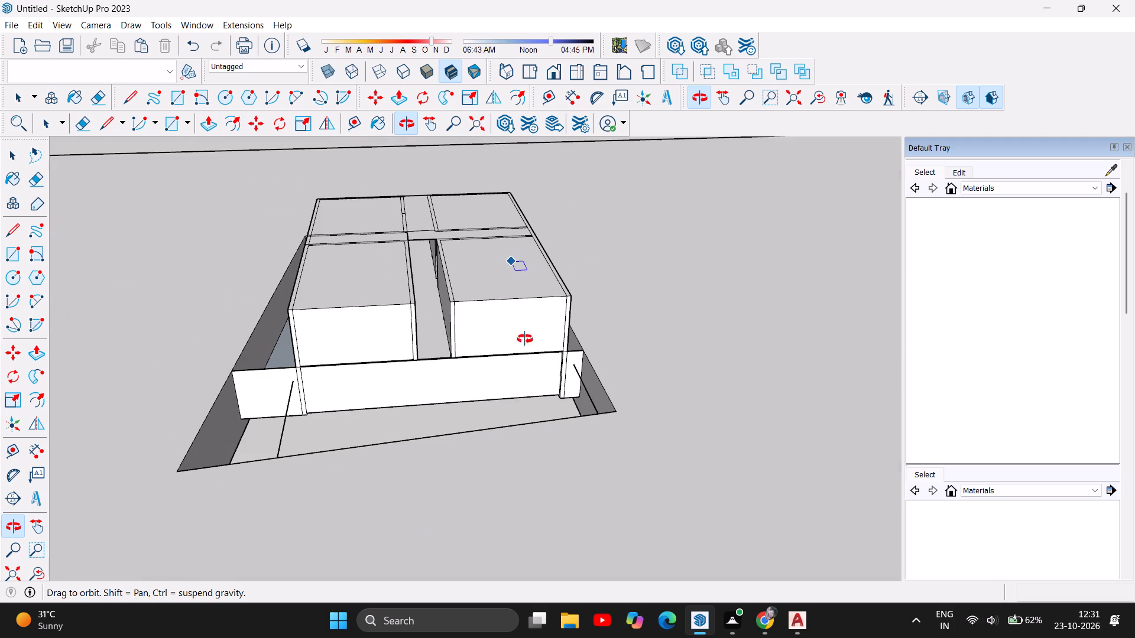
drag(525, 339, 536, 328)
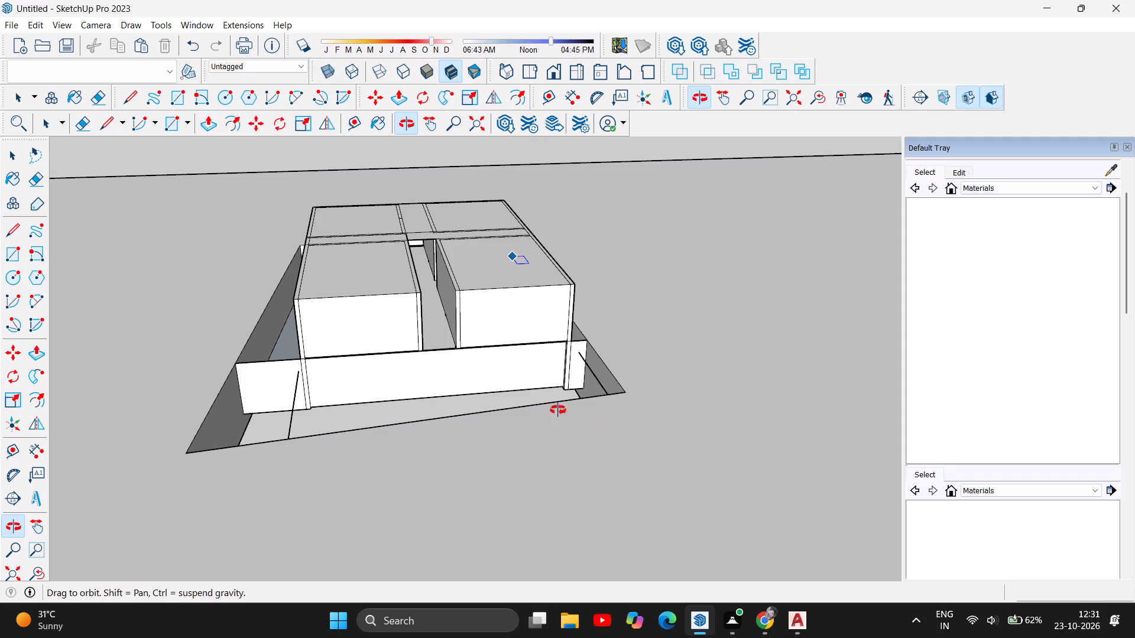
scroll(450, 362, up, 5)
scroll(383, 323, up, 5)
drag(461, 380, 375, 390)
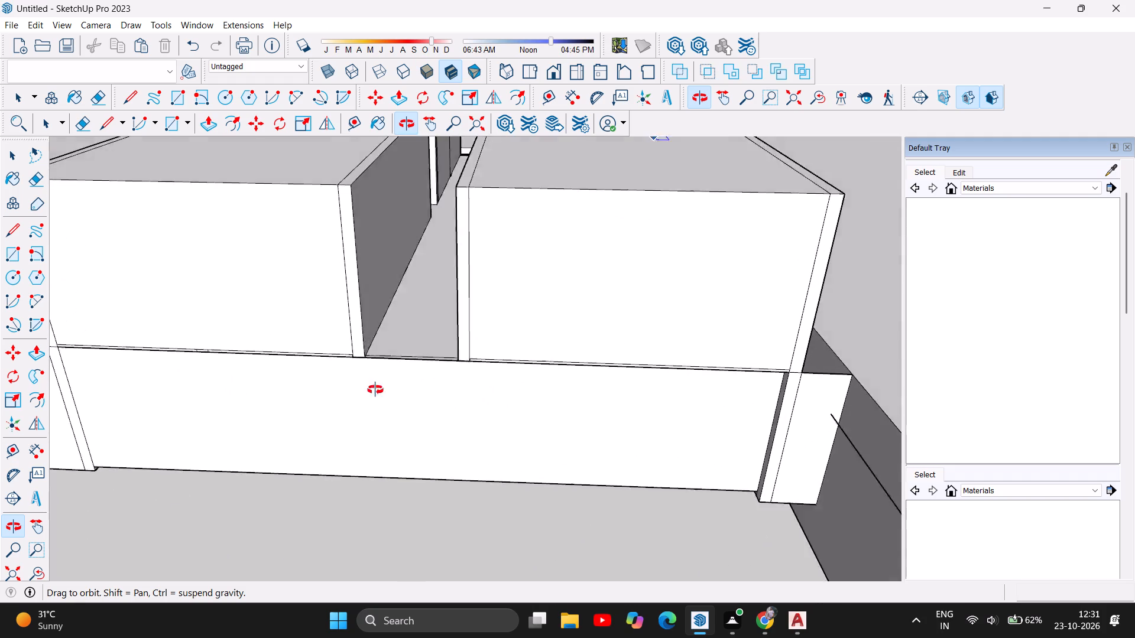
drag(375, 390, 367, 500)
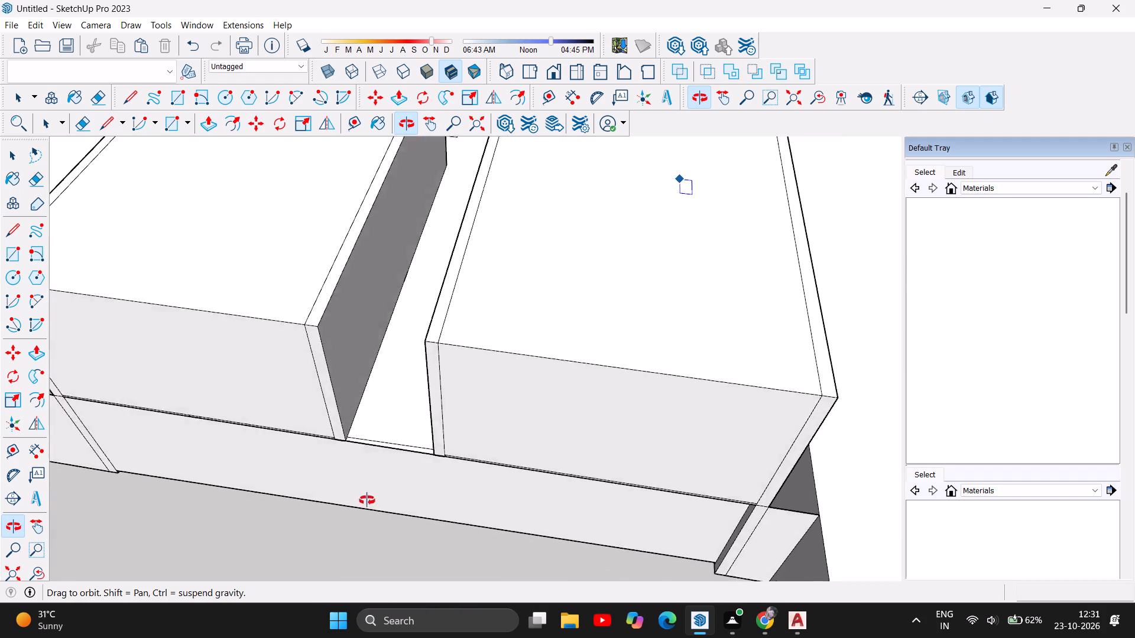
drag(367, 500, 292, 433)
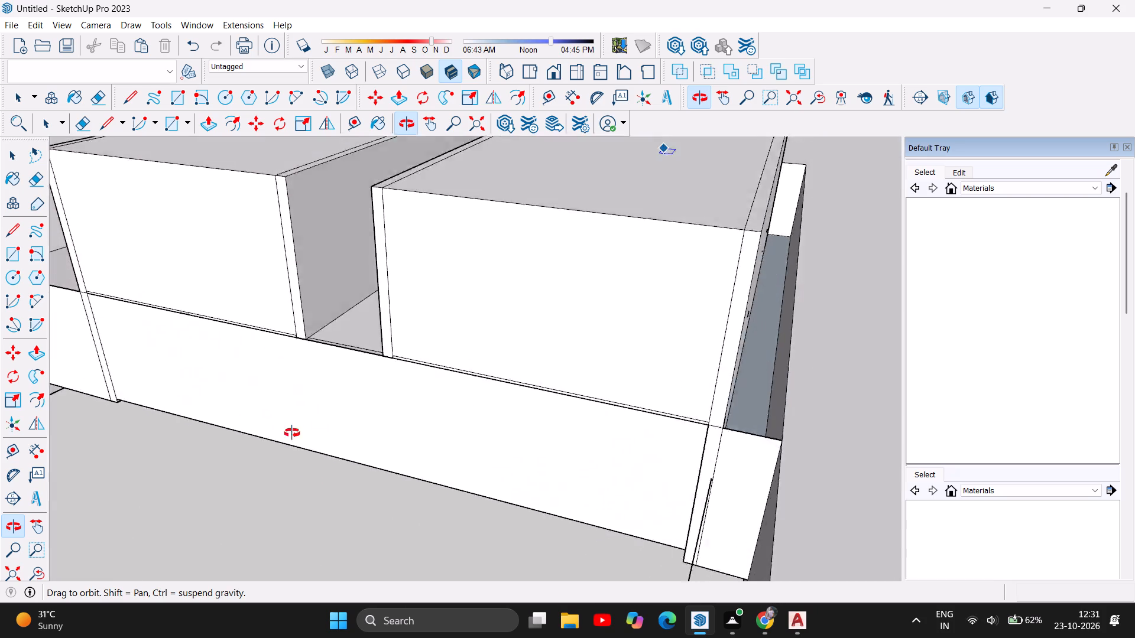
drag(292, 433, 380, 539)
scroll(461, 524, down, 12)
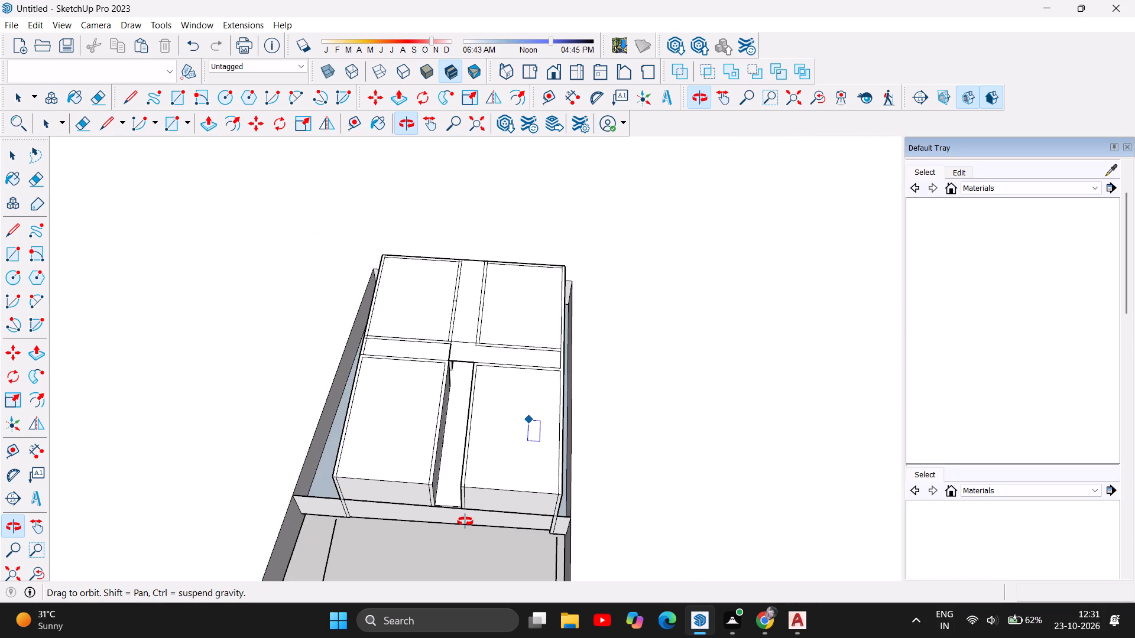
drag(534, 459, 445, 424)
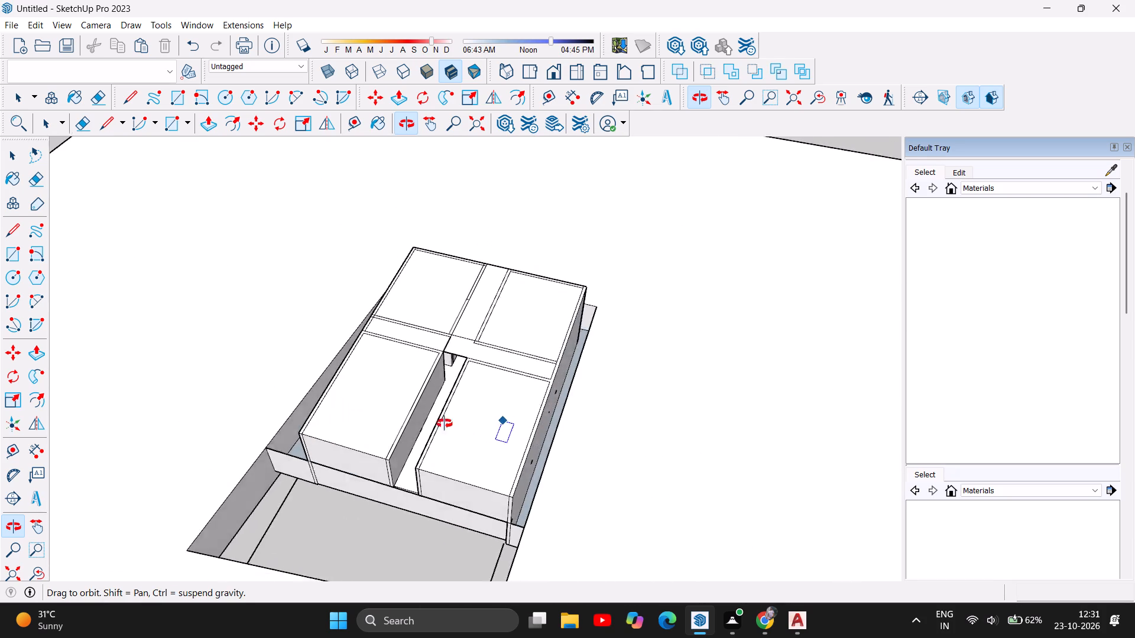
drag(445, 424, 530, 367)
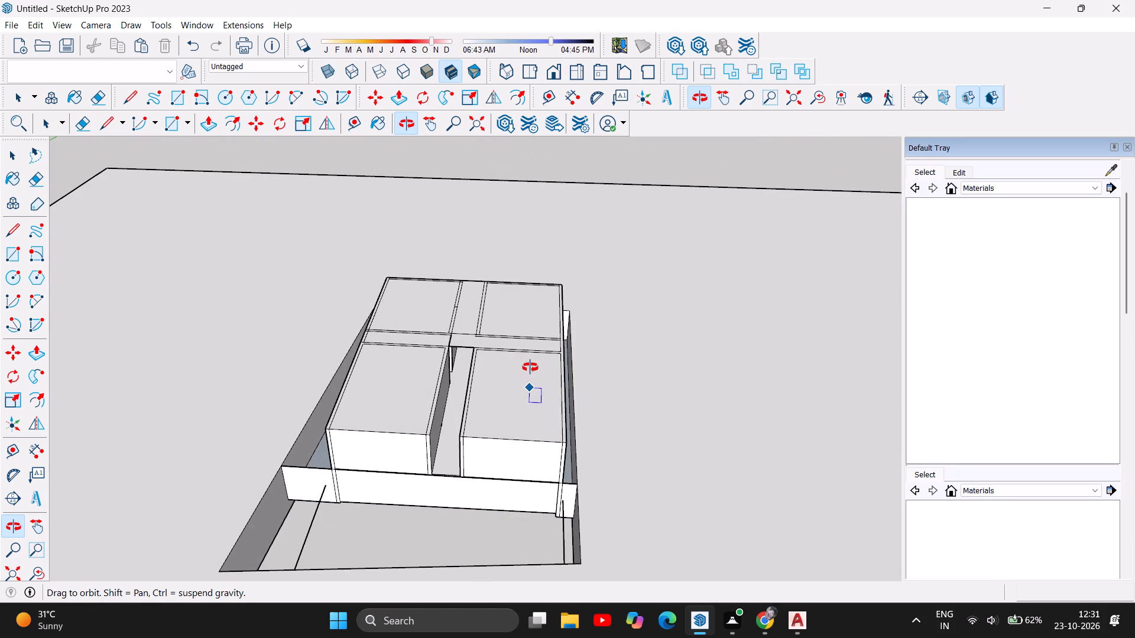
click(520, 375)
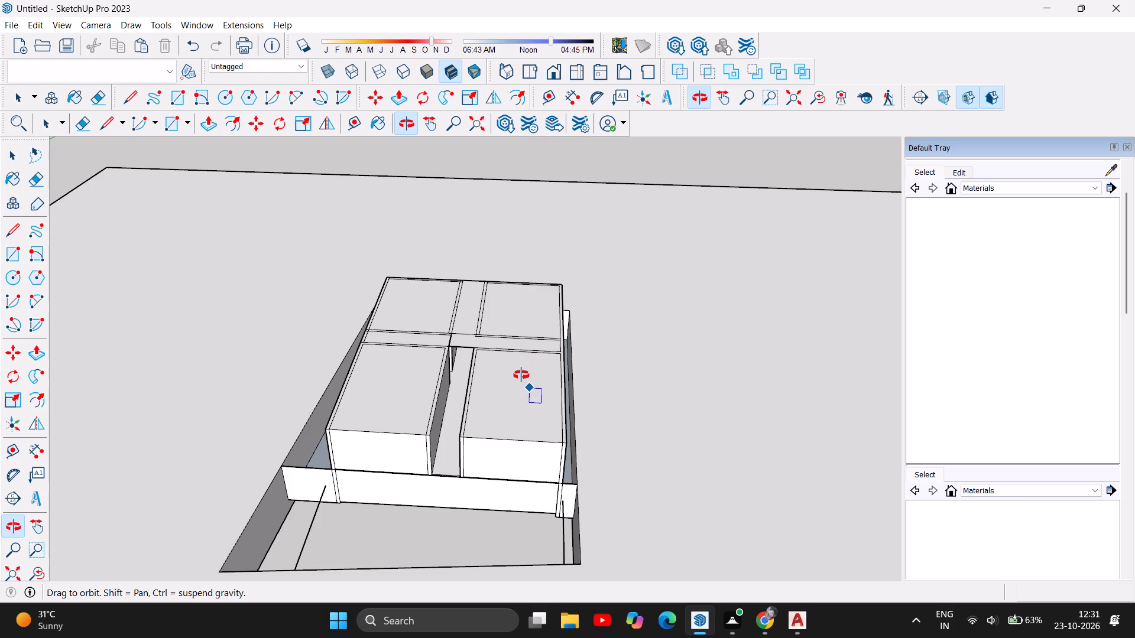
Undo all the roof faces drawn over the front rooms, the rear rooms and the corridors.
key(ctrl+z)
key(ctrl+z)
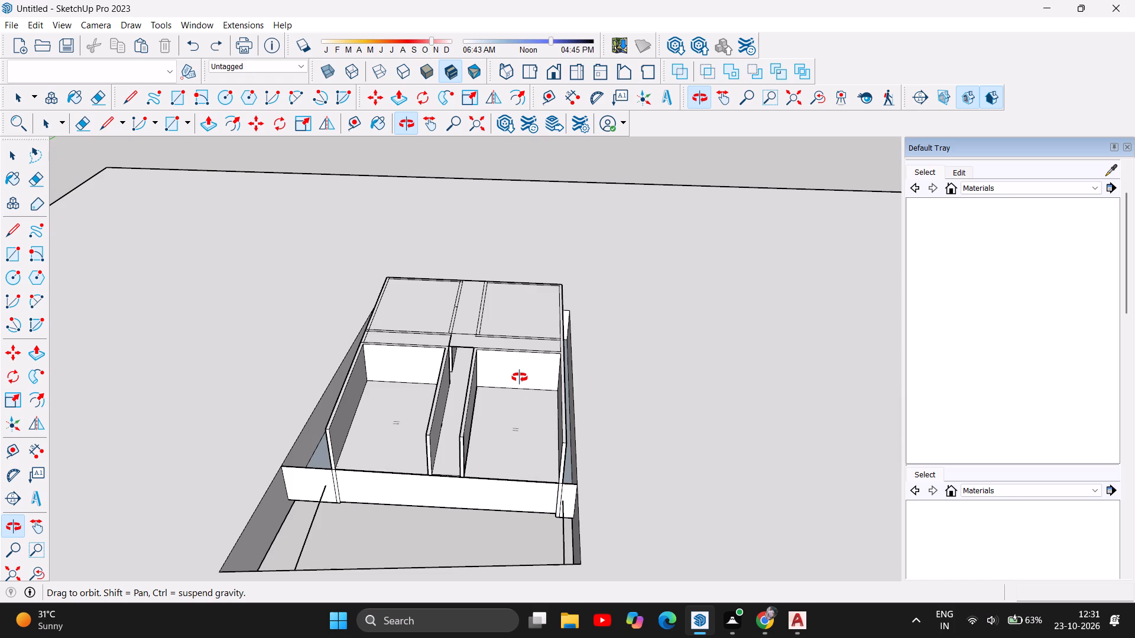
key(ctrl+z)
key(ctrl+z)
ctrl+right_drag(520, 377, 664, 331)
key(ctrl+z)
click(664, 331)
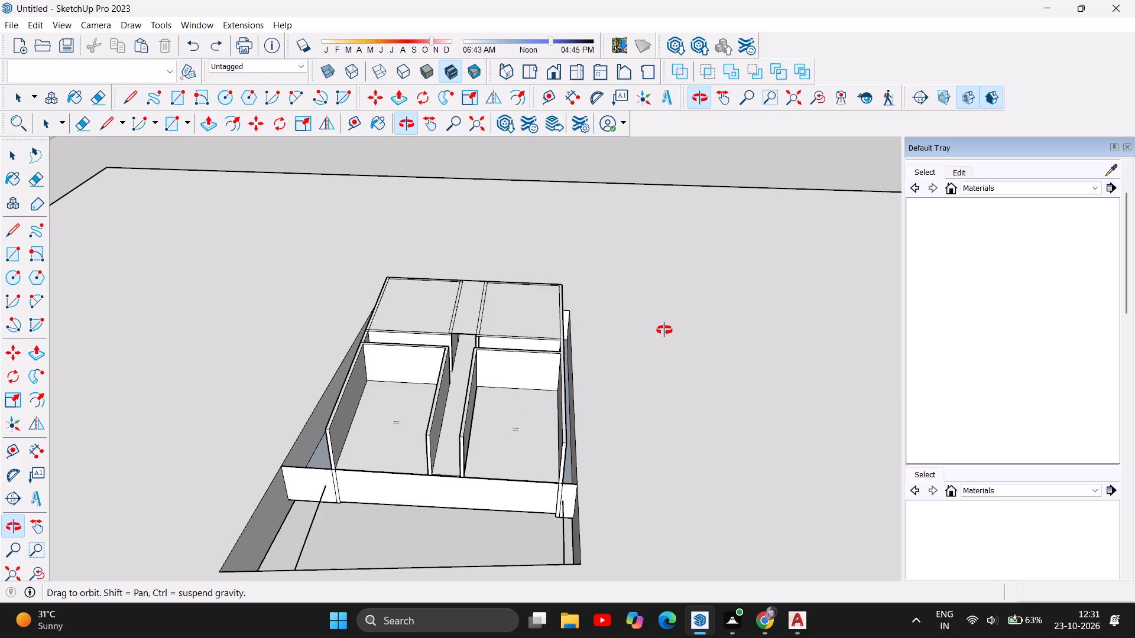
key(ctrl+z)
key(ctrl+z)
key(ctrl+z)
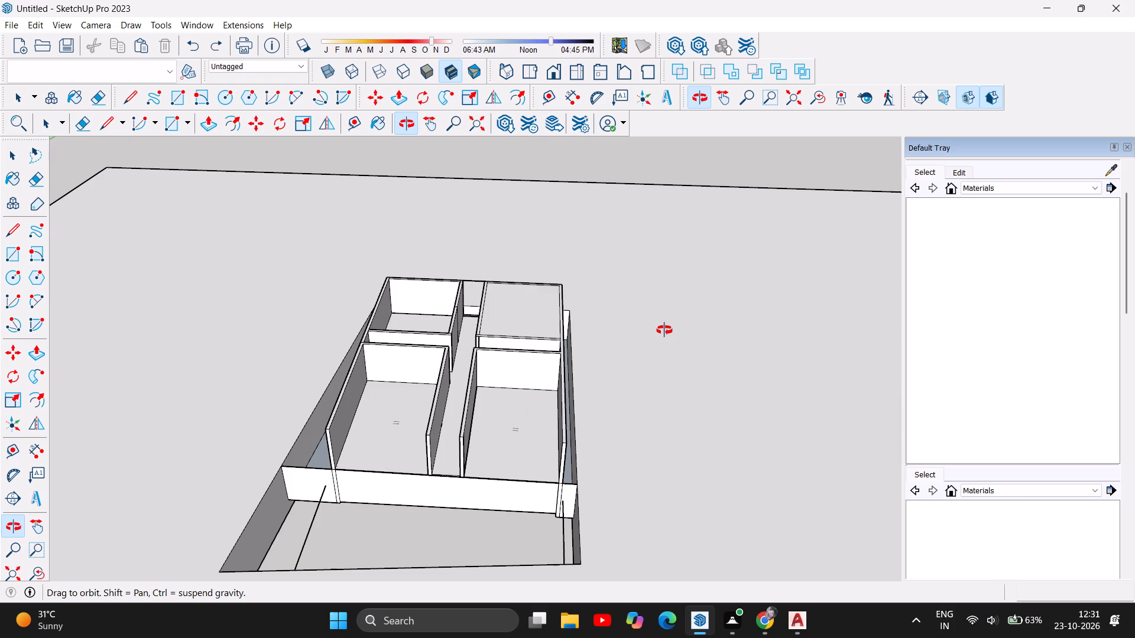
key(ctrl+z)
key(ctrl+z)
drag(605, 455, 364, 409)
key(ctrl+z)
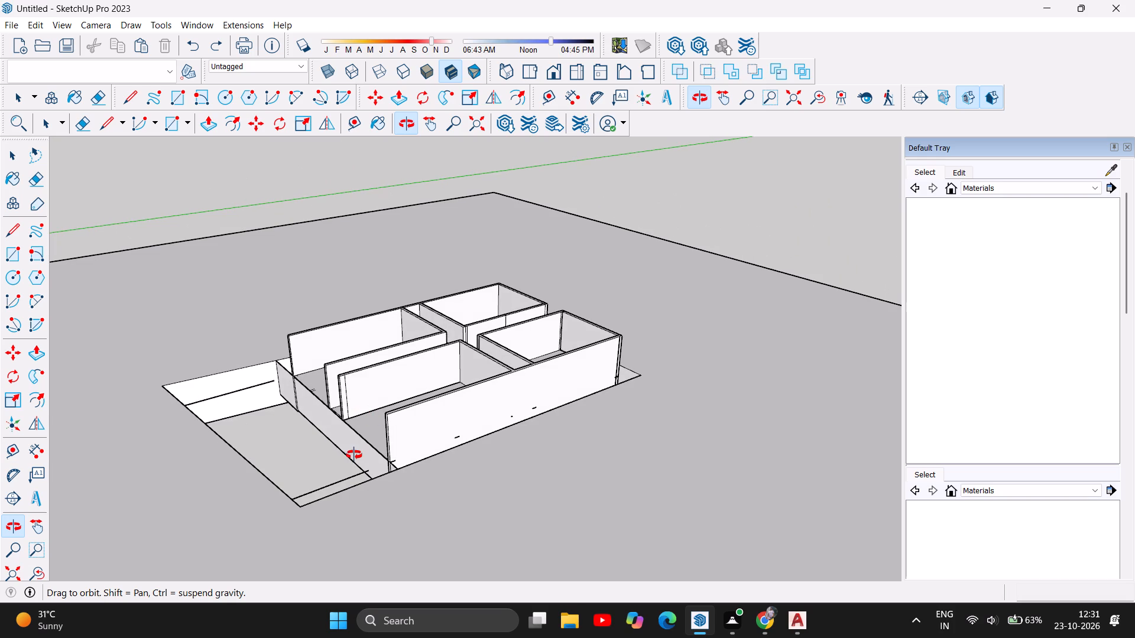
Undo further edits back to the state with the front step lines, corridor stair lines and long side-wall base lines.
key(ctrl+z)
key(ctrl+z)
key(ctrl+z)
key(ctrl+z)
key(ctrl+z)
key(ctrl+z)
key(ctrl+z)
key(ctrl+z)
key(ctrl+z)
key(ctrl+z)
key(ctrl+z)
key(ctrl+z)
key(ctrl+z)
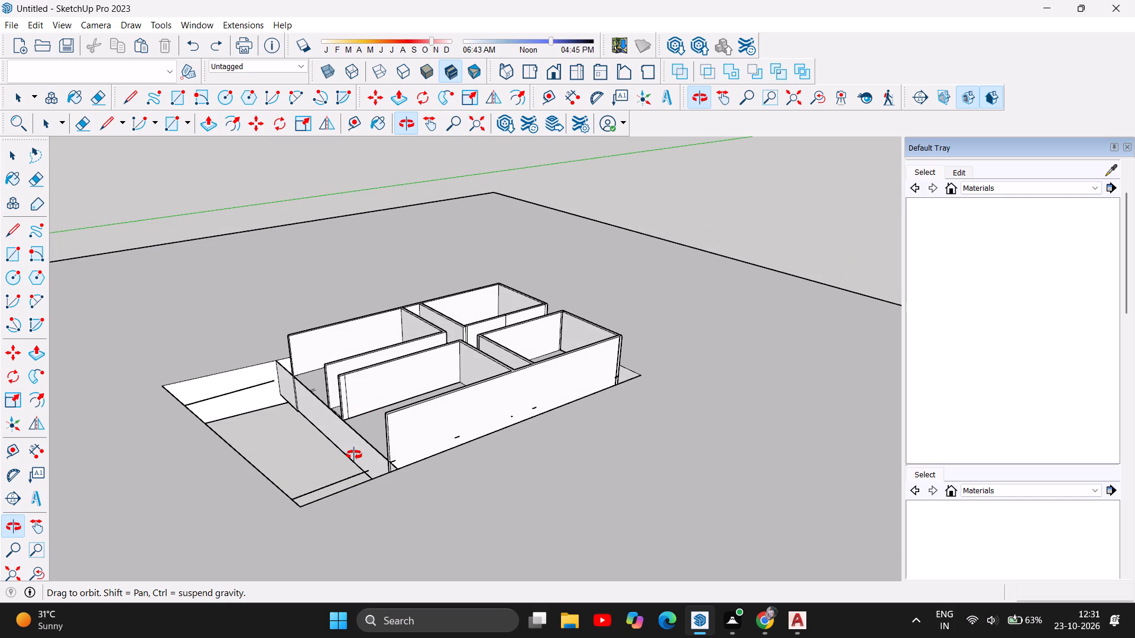
key(ctrl+z)
key(ctrl+z)
key(ctrl+z)
key(ctrl+z)
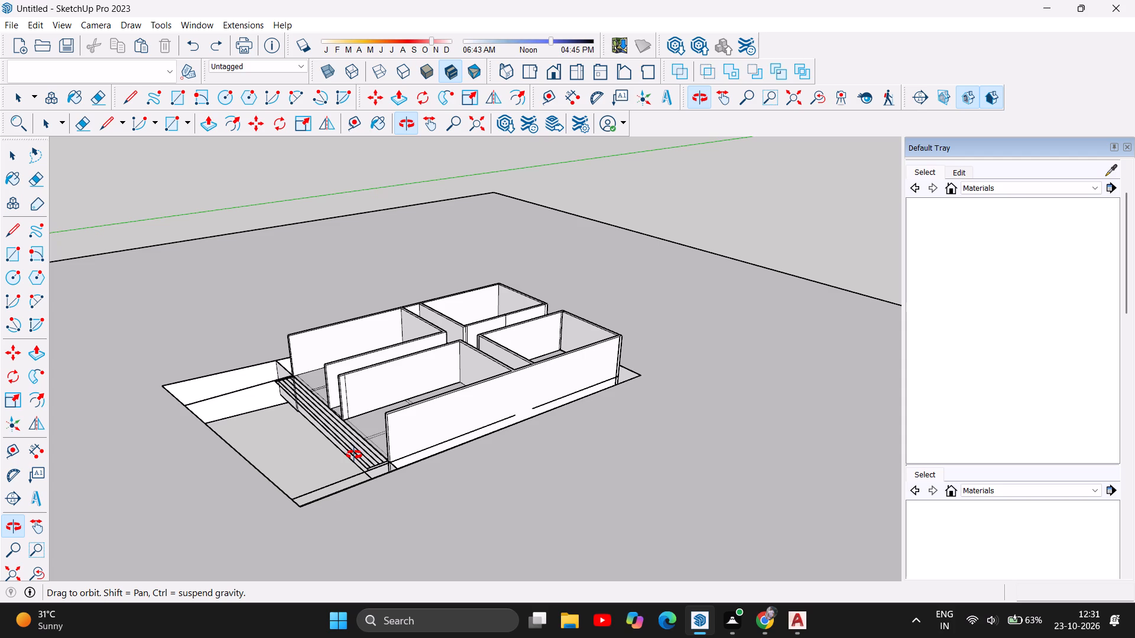
Inspect the open-topped building from the front and both sides, including the front steps, corridor stairs and outer wall base lines.
drag(381, 463, 641, 486)
scroll(494, 397, up, 4)
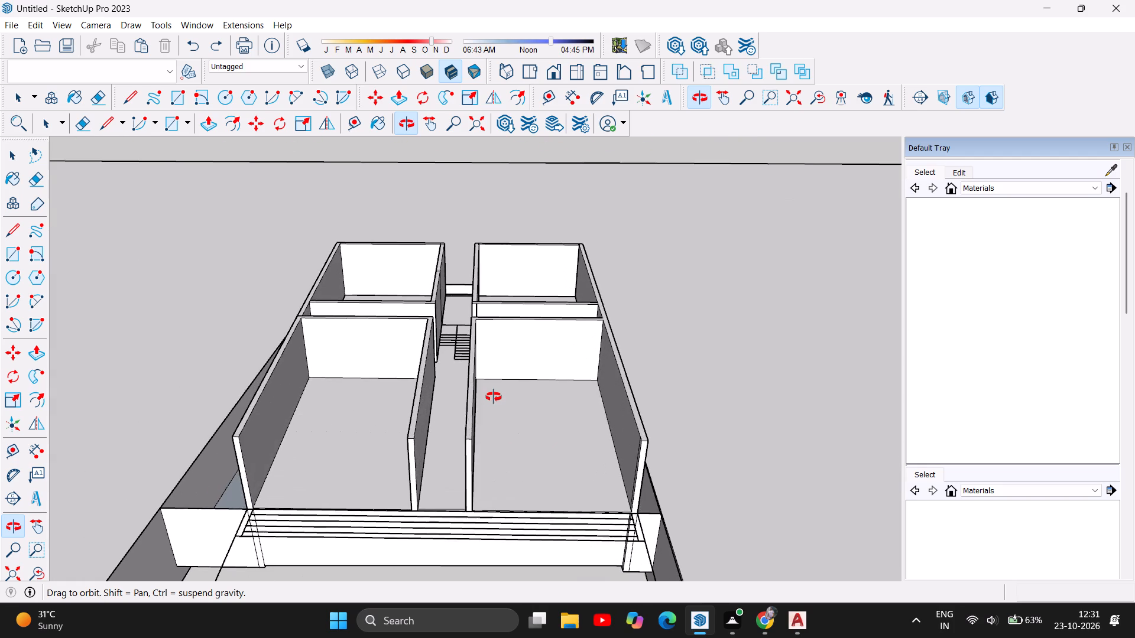
scroll(494, 397, up, 3)
scroll(494, 397, down, 6)
drag(536, 409, 231, 415)
scroll(511, 398, up, 8)
scroll(566, 422, down, 2)
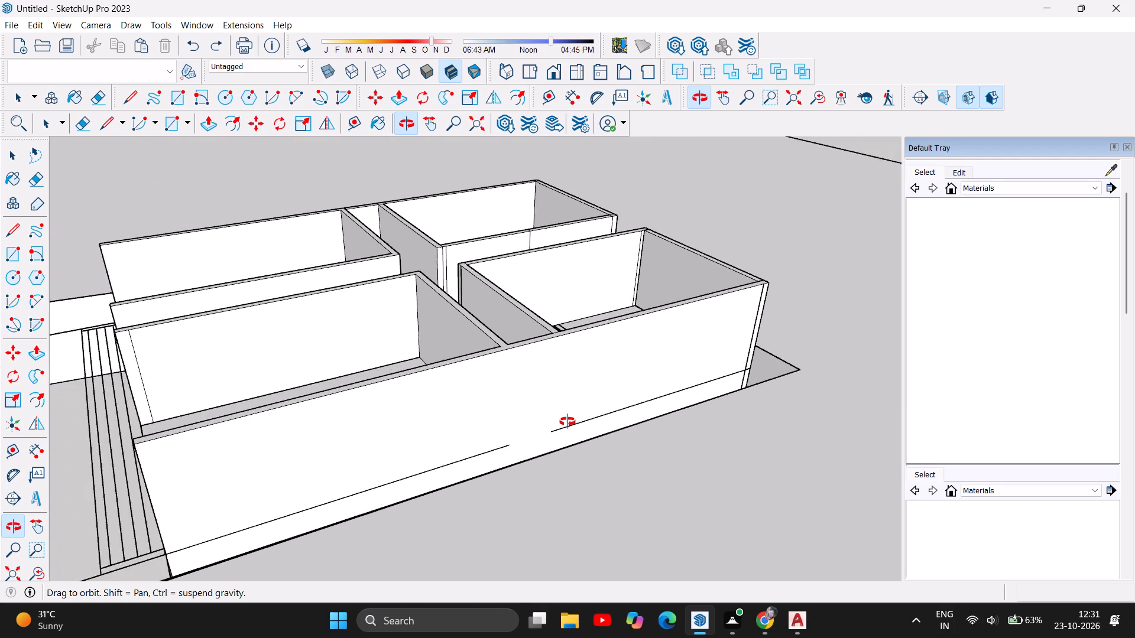
scroll(567, 422, down, 6)
drag(522, 444, 686, 500)
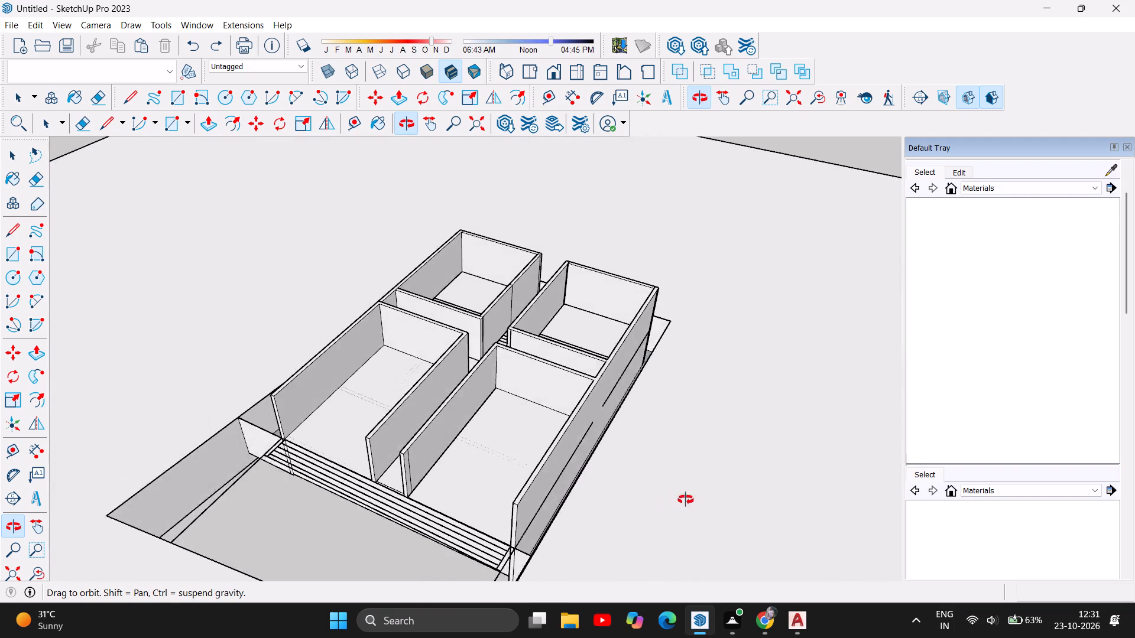
drag(686, 500, 741, 499)
drag(468, 526, 779, 439)
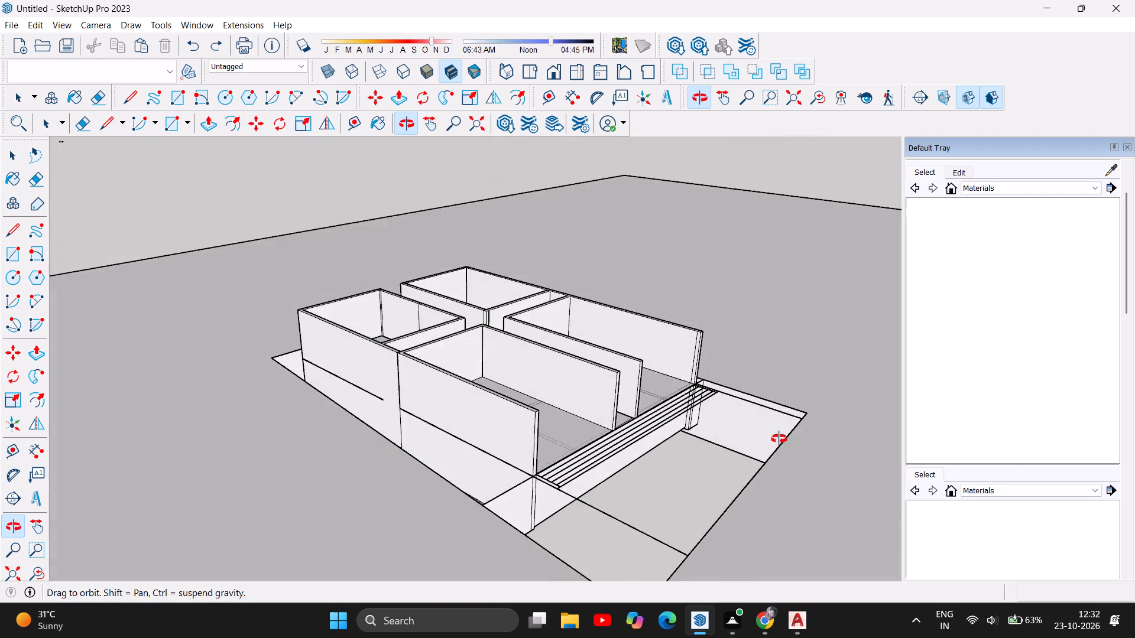
Examine the open-topped building from the front, both sides and above, including the front steps and corridor stairs.
drag(779, 439, 462, 458)
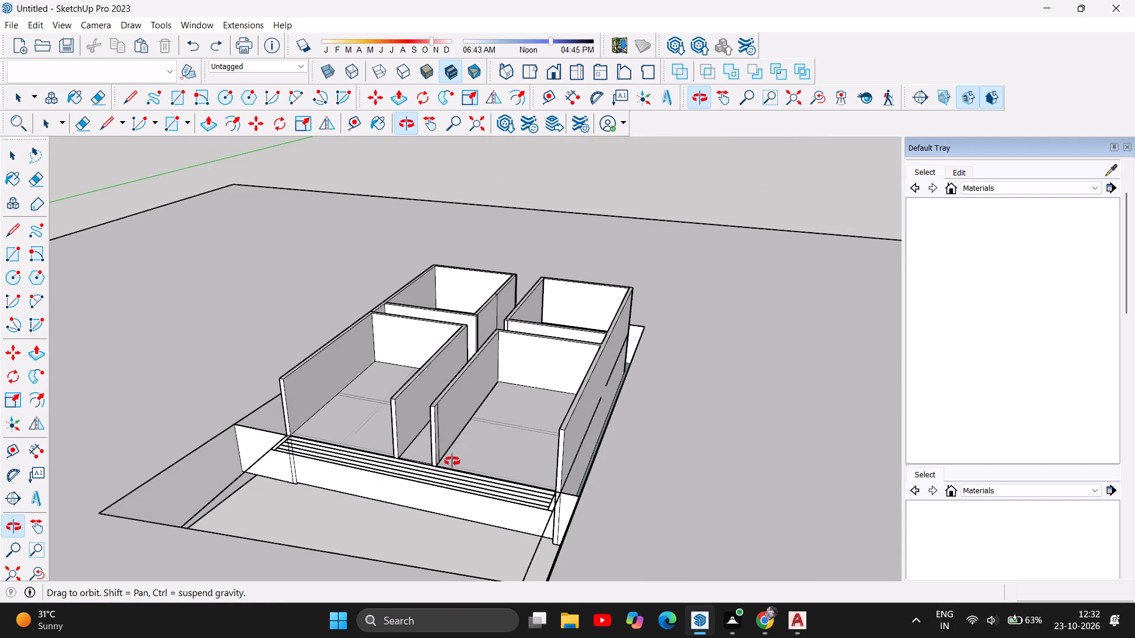
drag(567, 380, 391, 394)
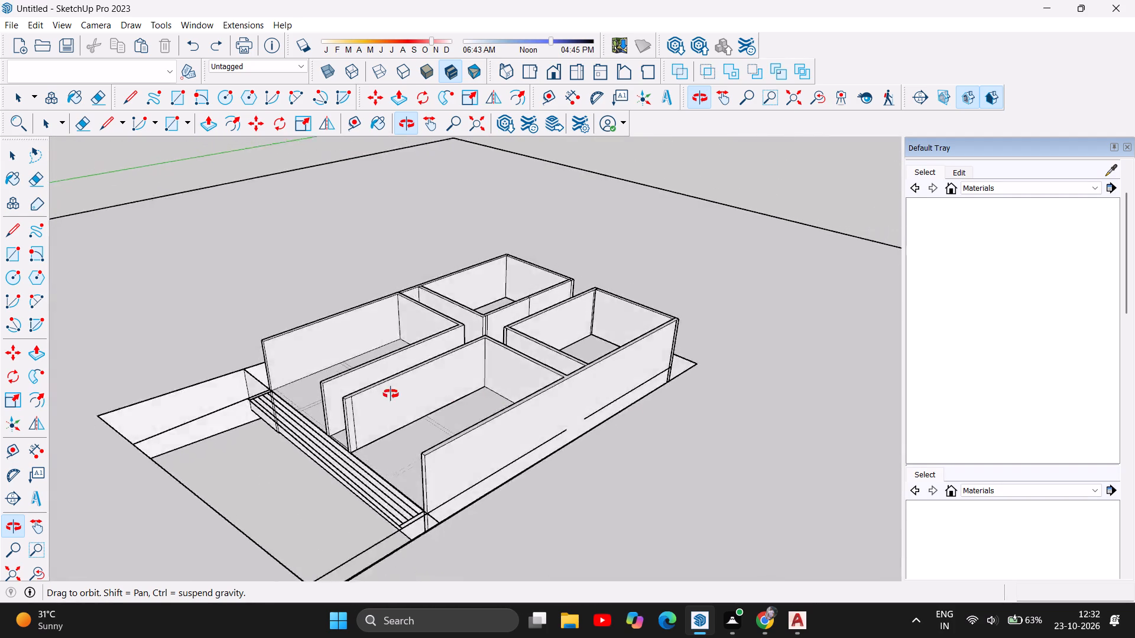
drag(391, 394, 280, 375)
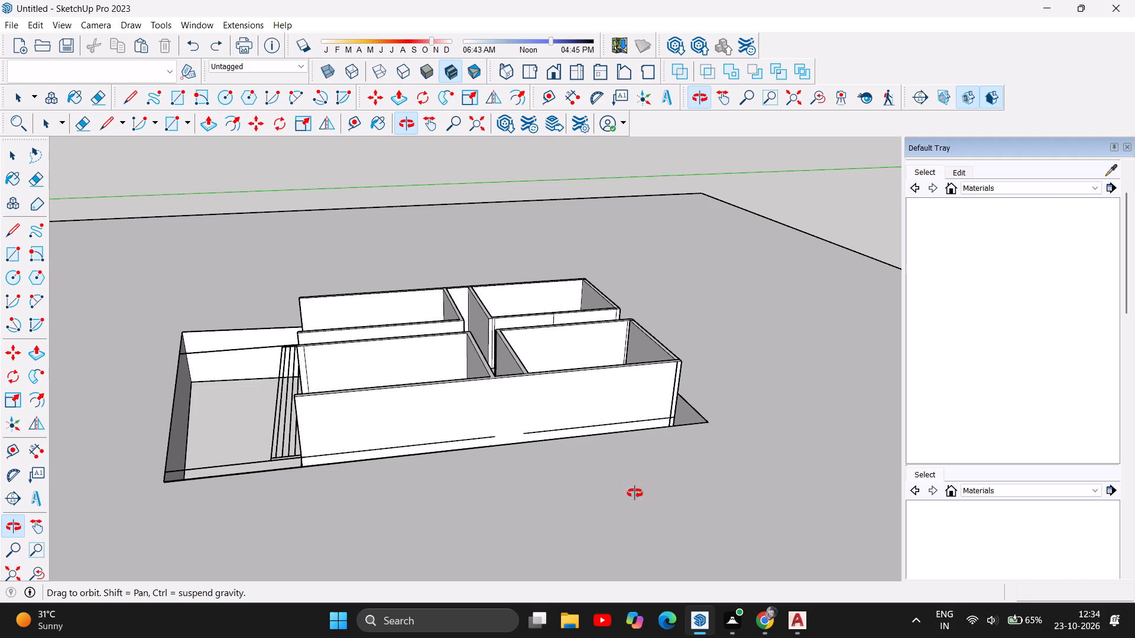
drag(404, 453, 764, 421)
drag(447, 444, 528, 402)
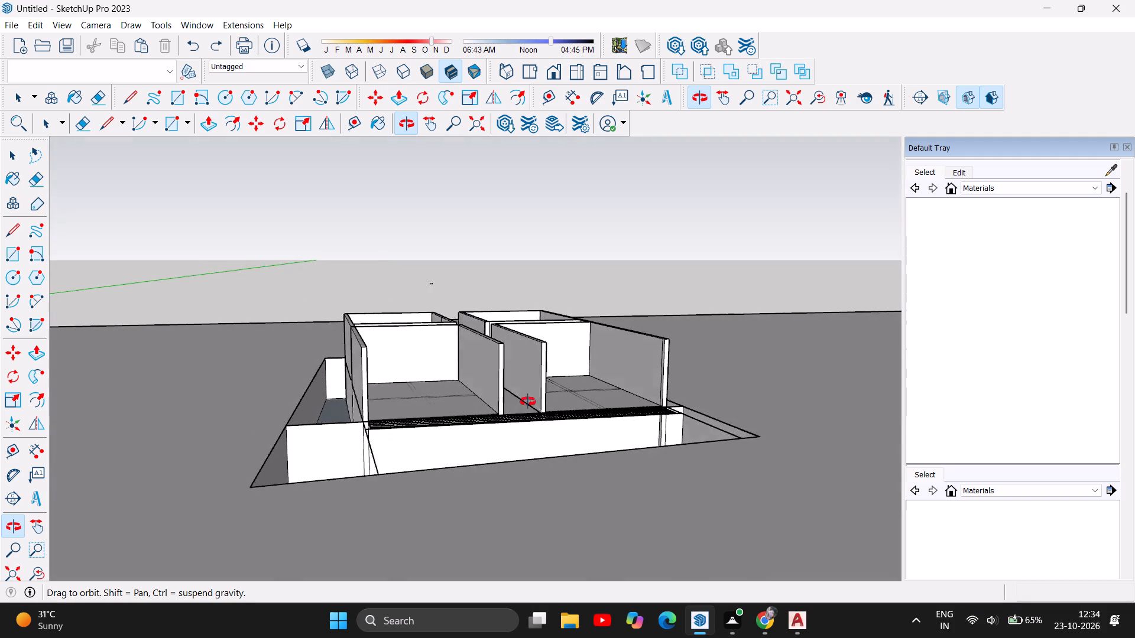
drag(528, 402, 487, 580)
scroll(465, 512, down, 4)
drag(448, 353, 441, 515)
scroll(452, 325, down, 5)
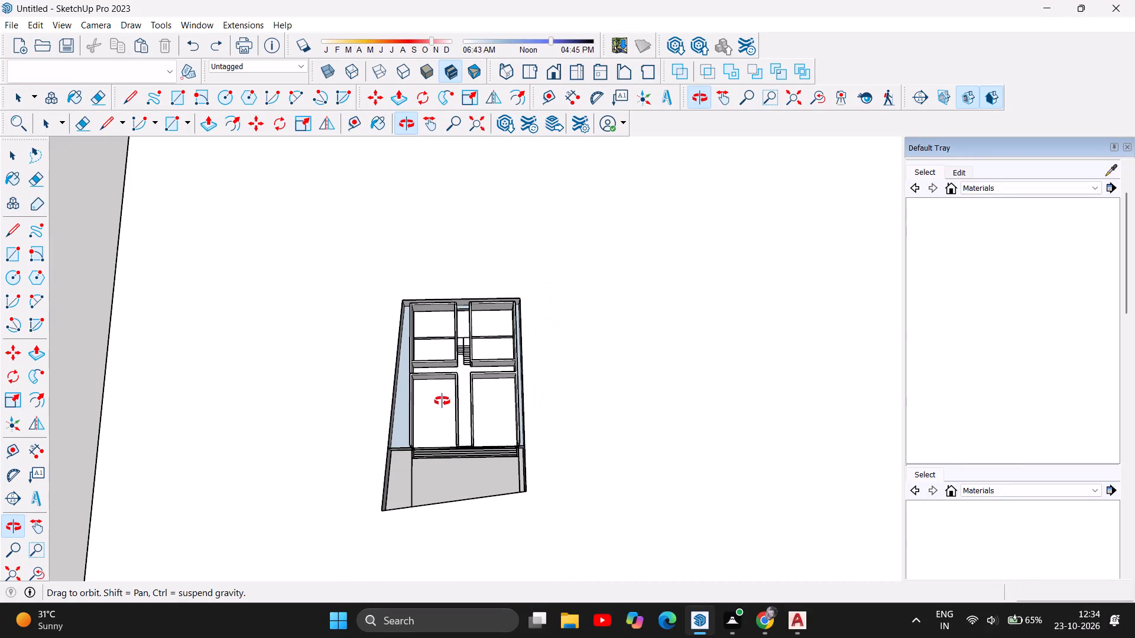
scroll(439, 407, up, 1)
scroll(496, 291, up, 4)
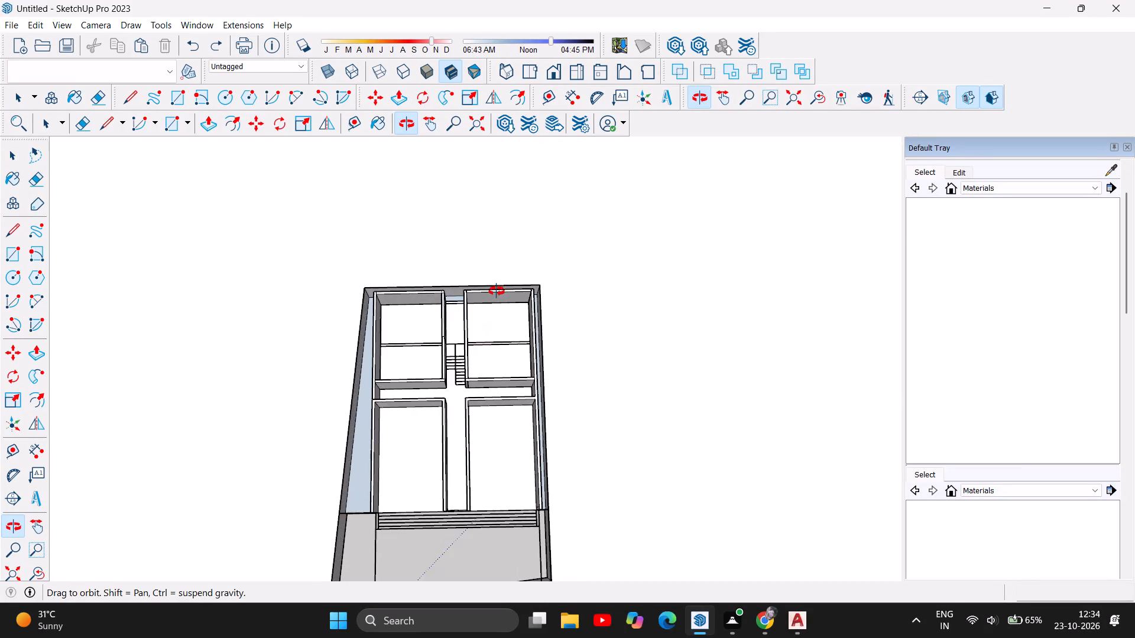
scroll(497, 291, up, 1)
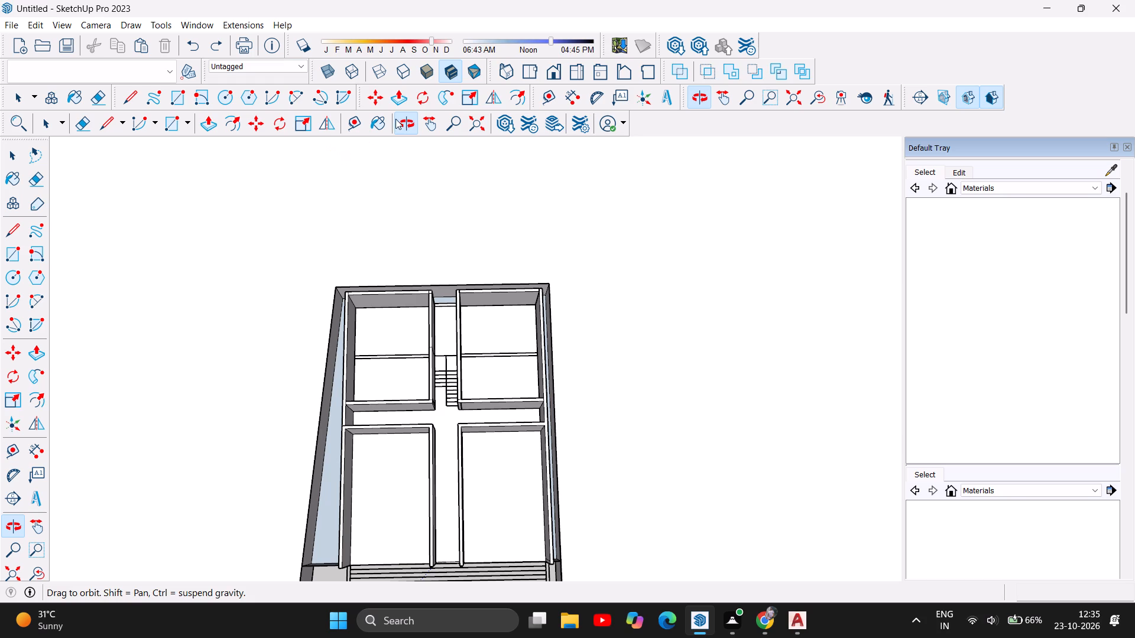
Re-inspect the walls, front steps and central corridor from oblique angles and from above.
scroll(528, 237, down, 4)
drag(528, 432, 417, 290)
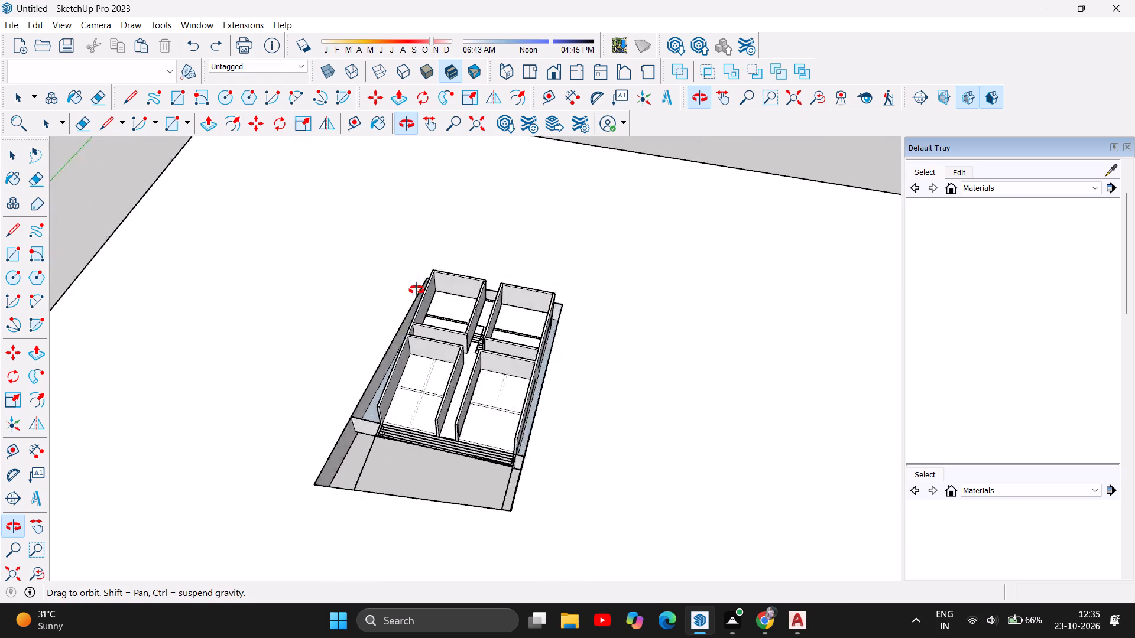
drag(417, 290, 579, 333)
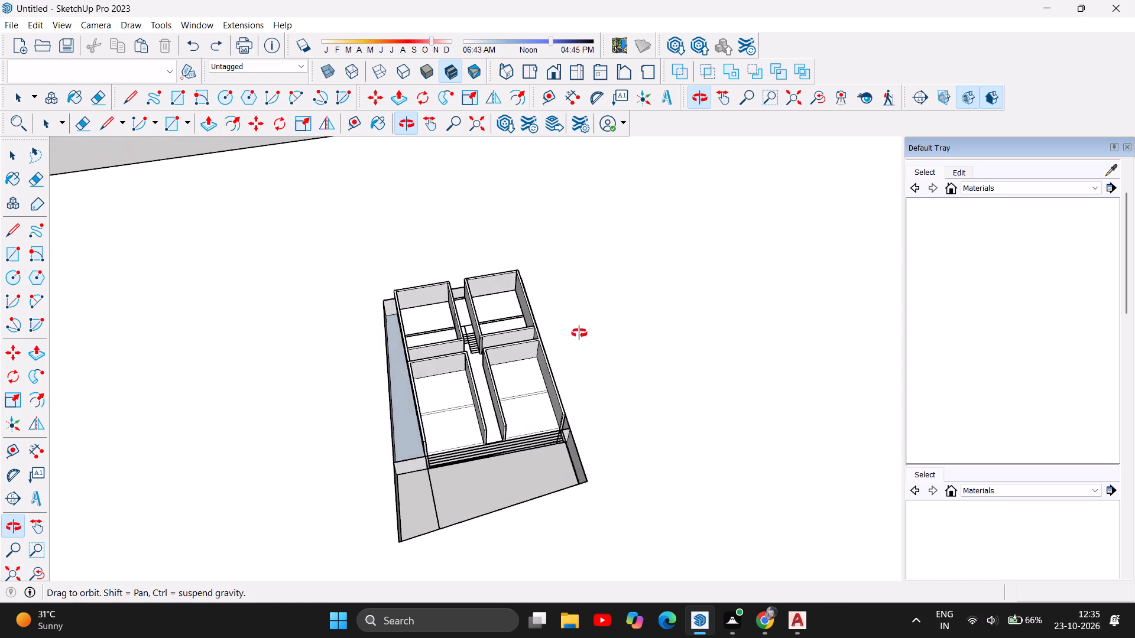
drag(579, 333, 537, 198)
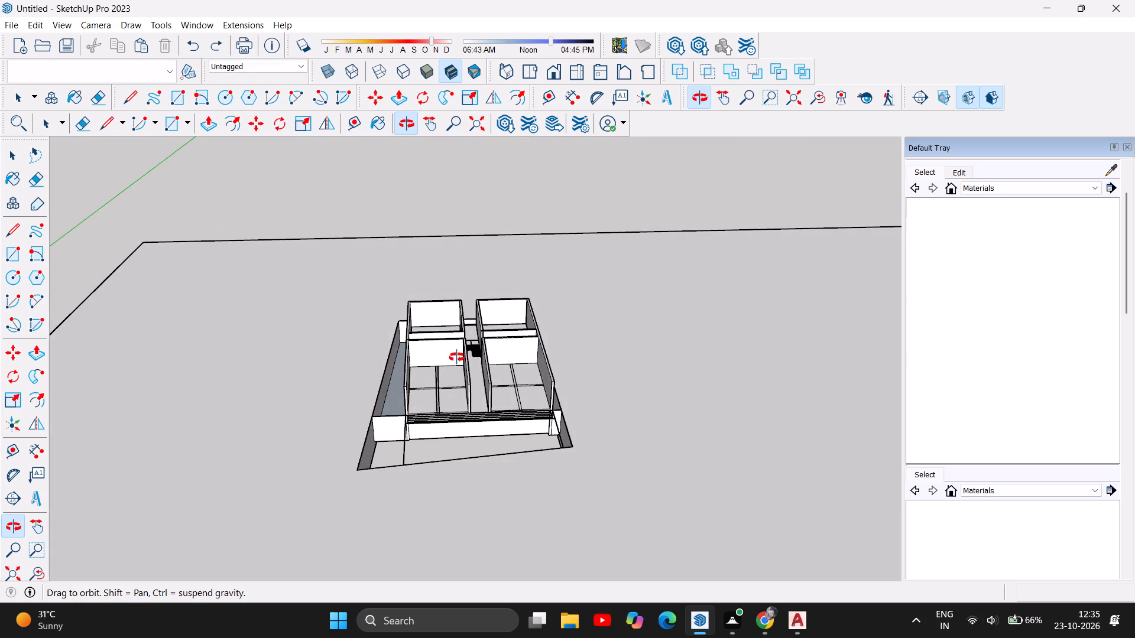
drag(457, 357, 474, 307)
scroll(465, 349, up, 5)
scroll(508, 369, up, 4)
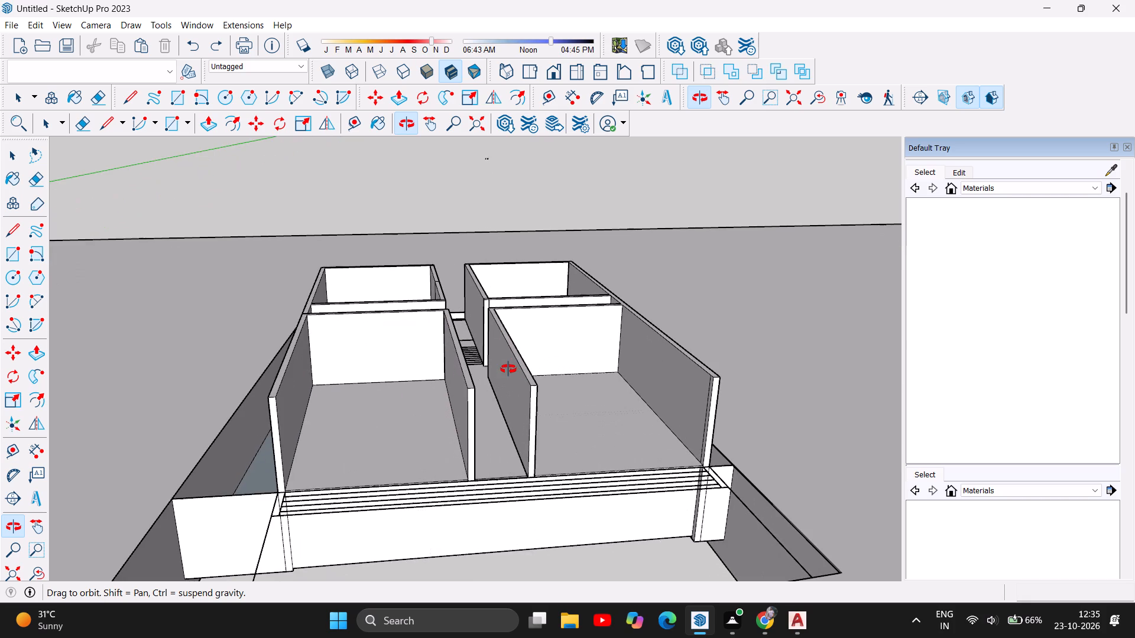
drag(363, 406, 503, 364)
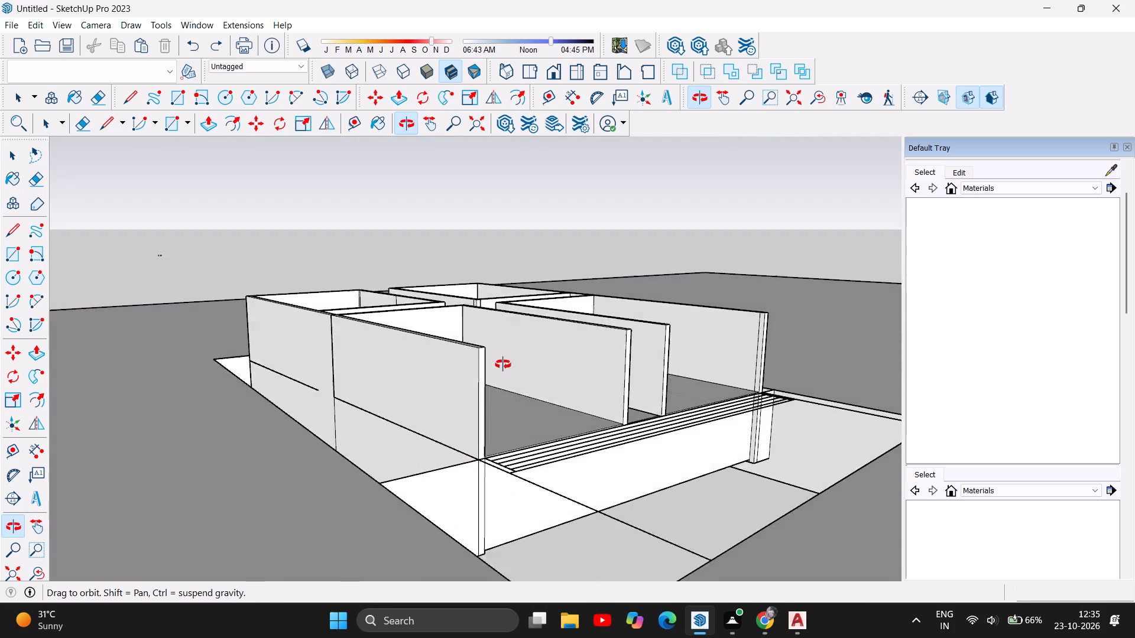
drag(503, 364, 317, 399)
drag(397, 307, 387, 455)
drag(456, 420, 476, 522)
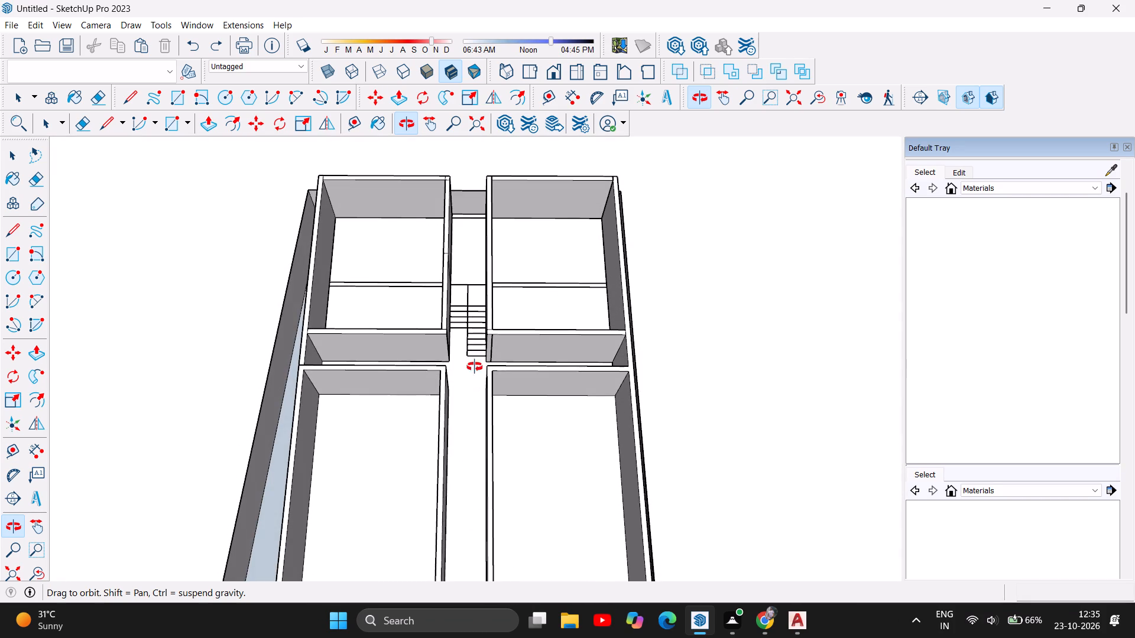
scroll(381, 275, down, 4)
scroll(406, 354, up, 2)
scroll(424, 399, down, 3)
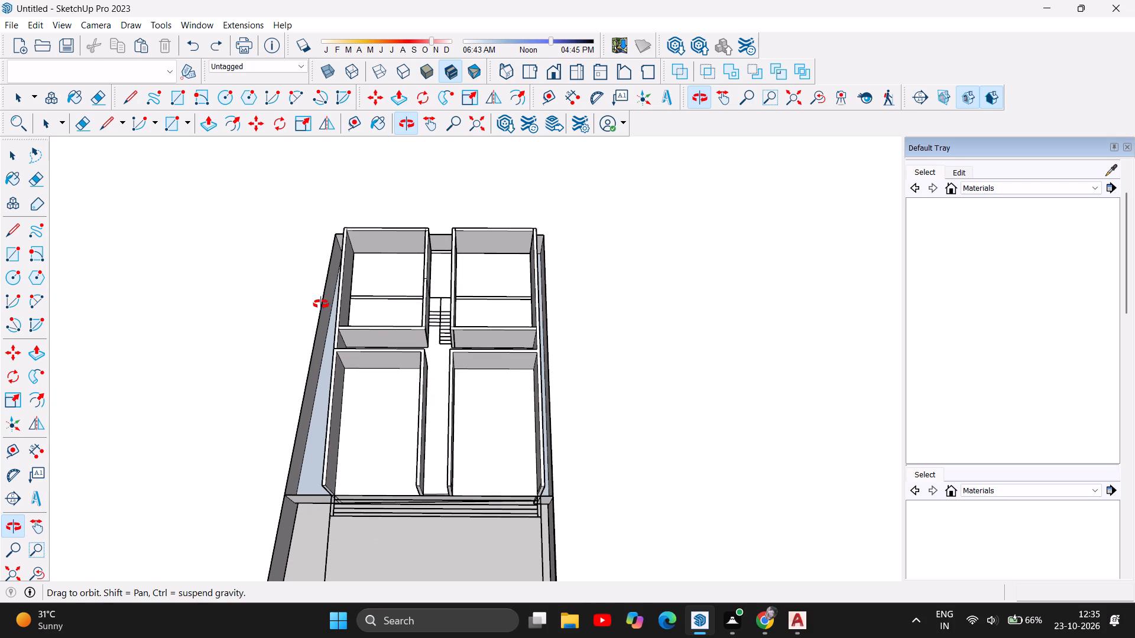
Push/Pull the narrow end face of the left outer wall about 5/16" to meet the front room's rear wall.
scroll(370, 308, up, 5)
scroll(320, 377, up, 5)
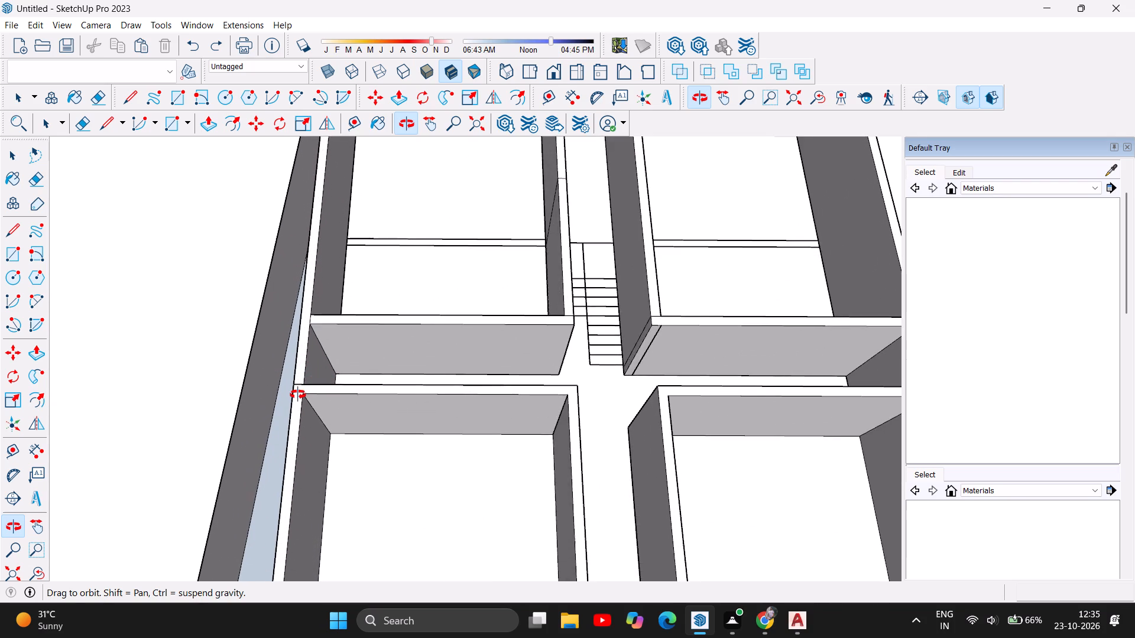
scroll(298, 395, up, 18)
scroll(305, 373, up, 8)
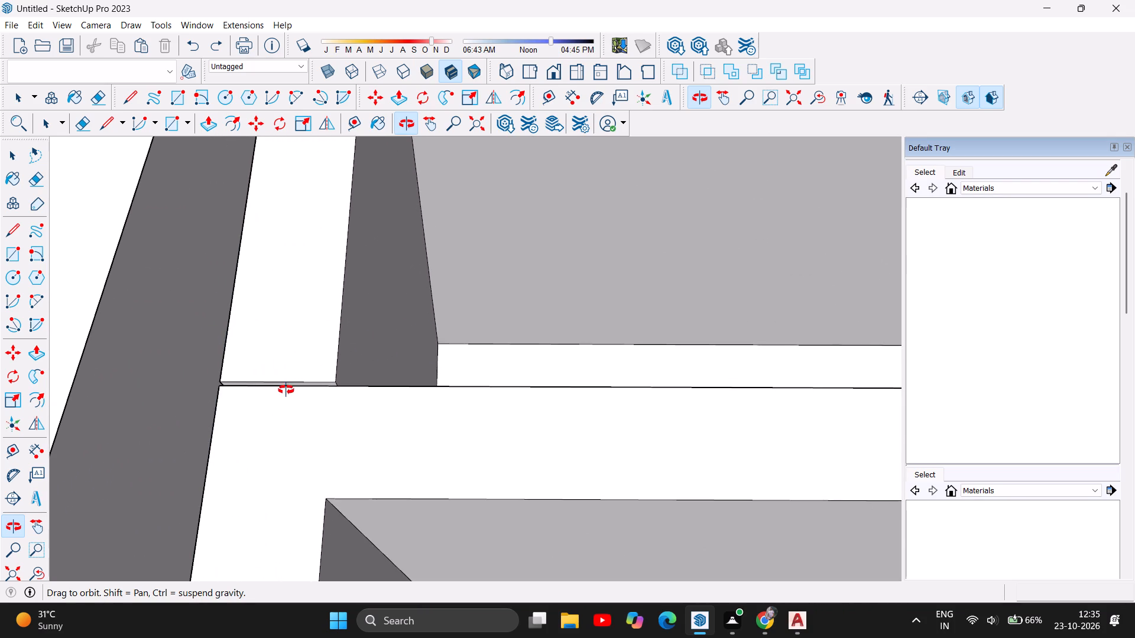
scroll(286, 390, up, 12)
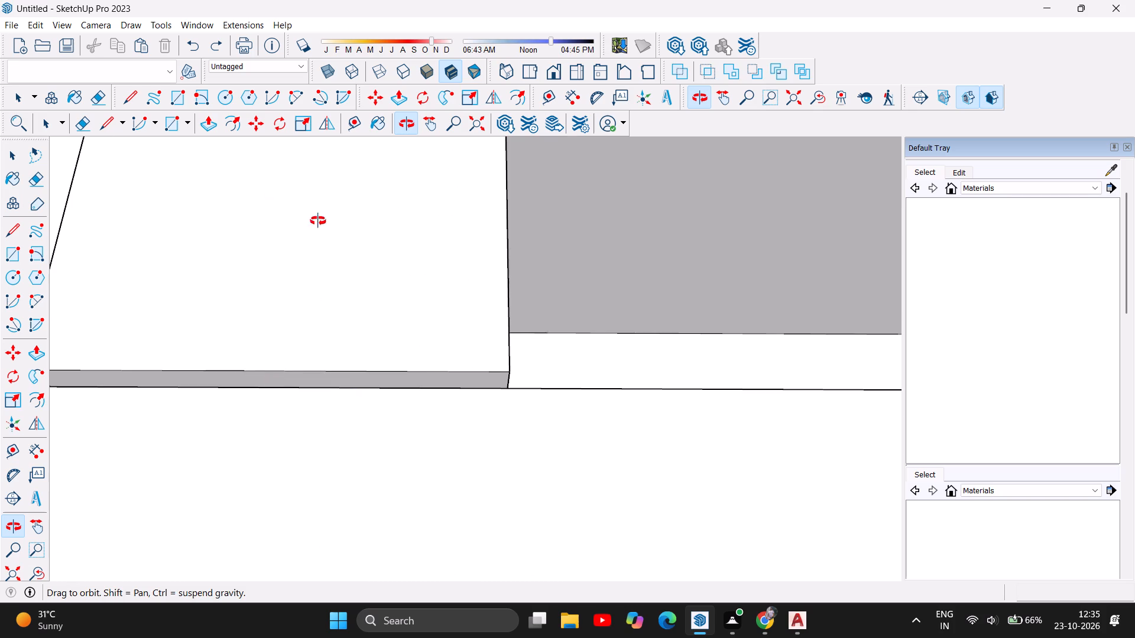
click(208, 130)
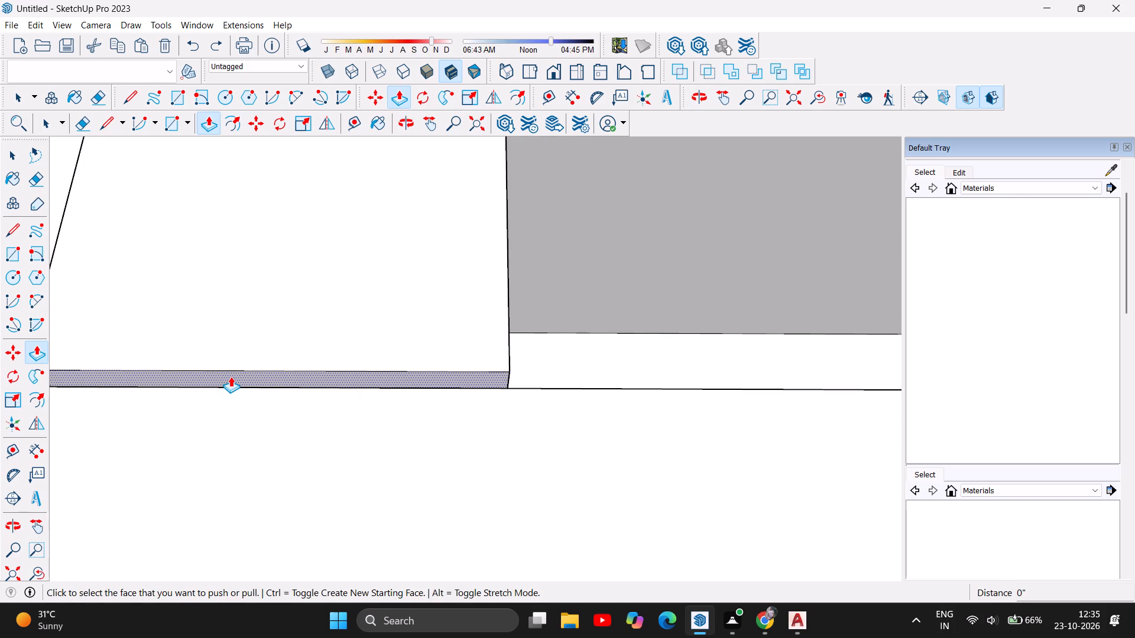
drag(231, 376, 222, 386)
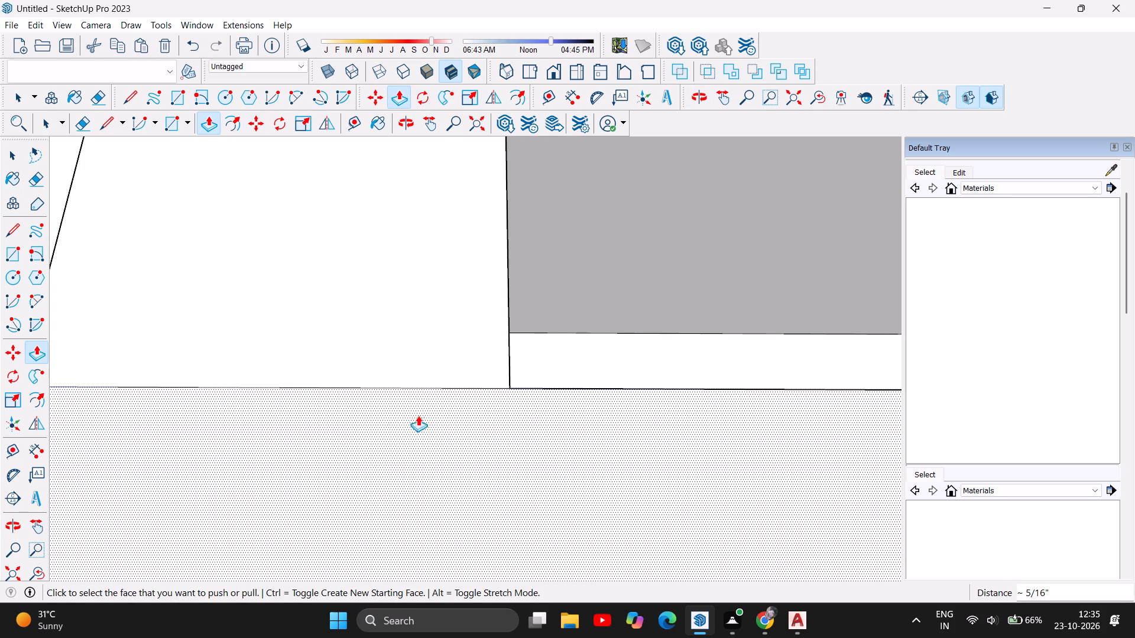
Examine the wall-top joints around the rooms, especially at the rear right room's outer corner.
scroll(433, 399, down, 13)
scroll(345, 424, down, 15)
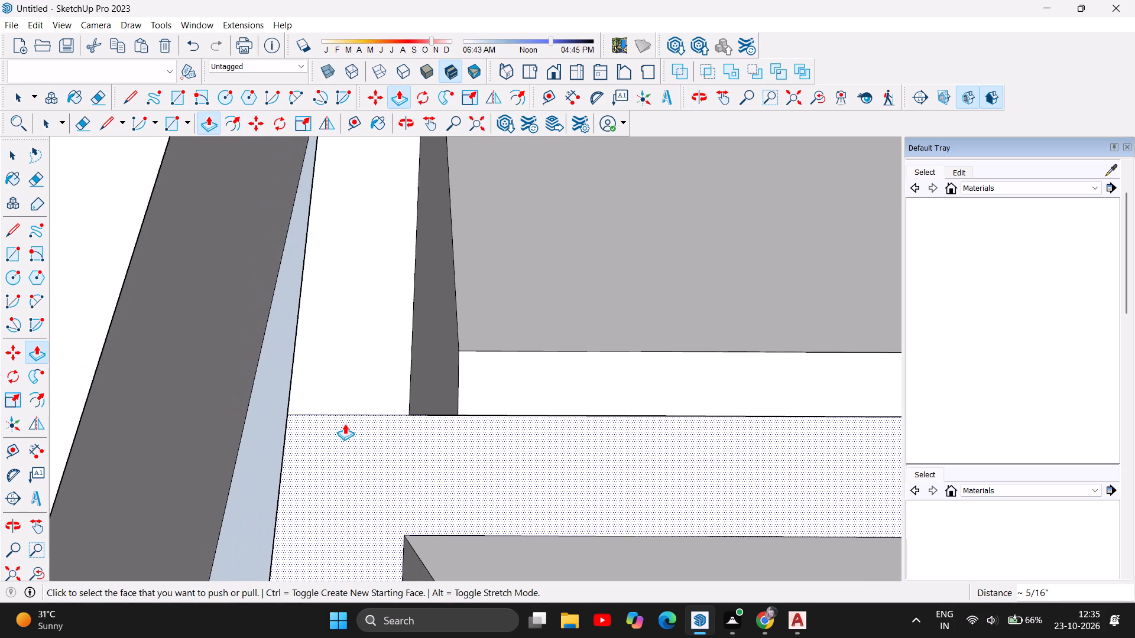
scroll(332, 398, down, 7)
scroll(248, 383, down, 13)
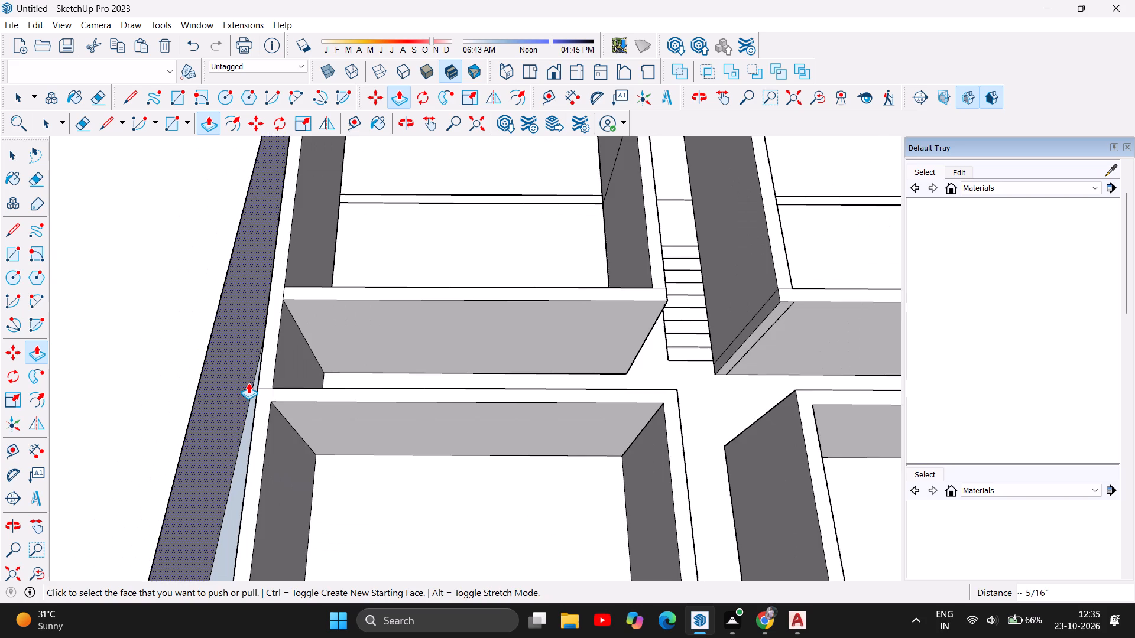
scroll(248, 383, down, 10)
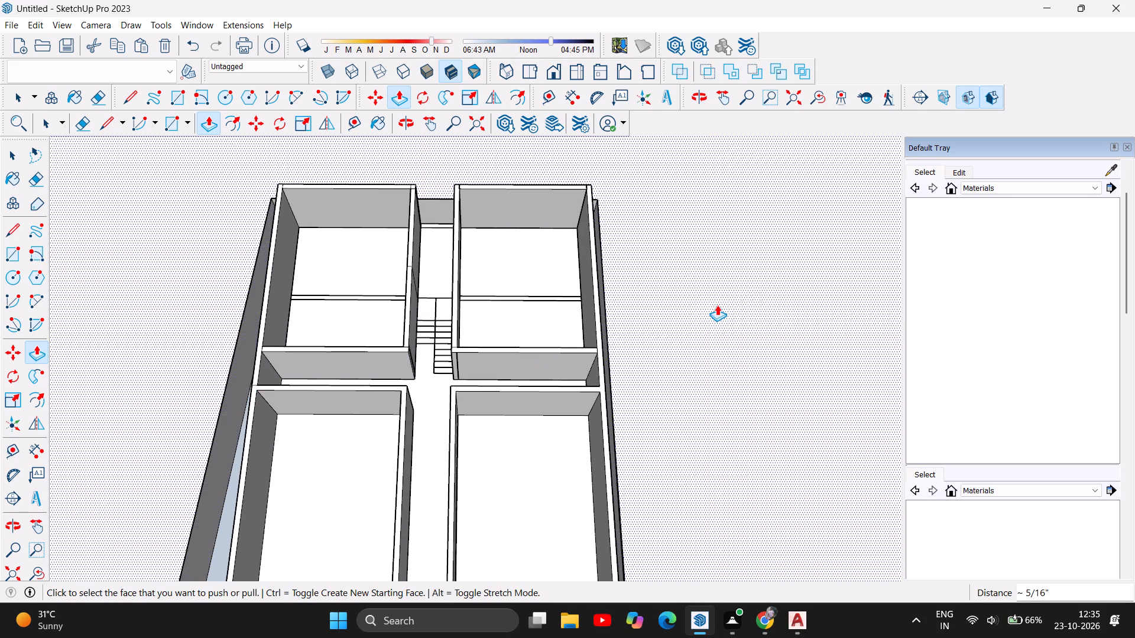
scroll(618, 157, up, 11)
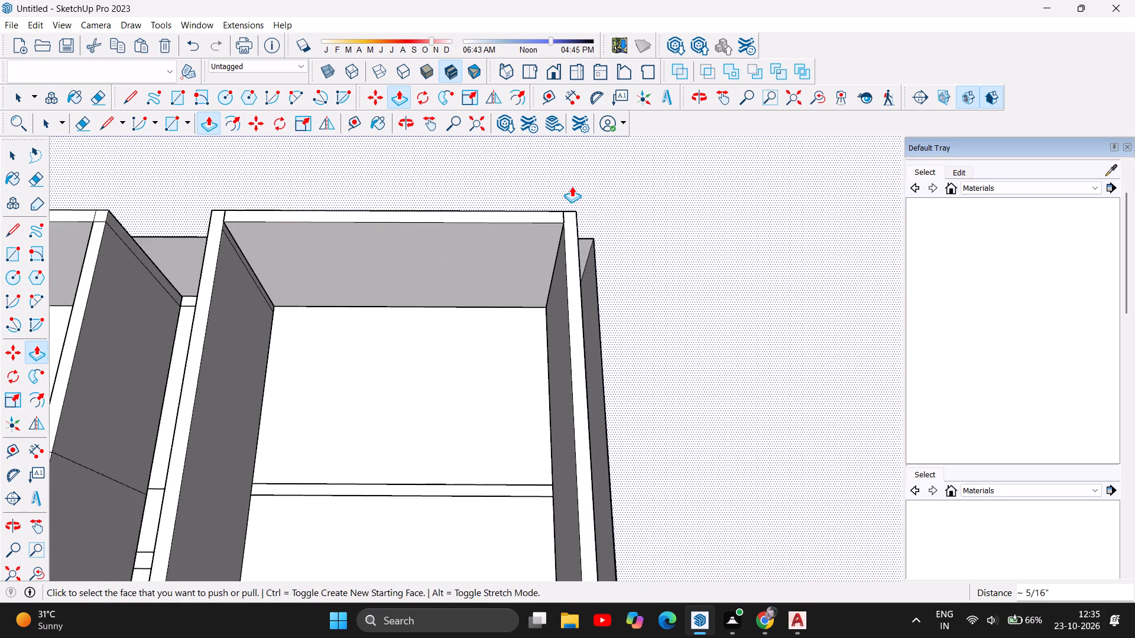
scroll(572, 186, up, 14)
scroll(528, 304, up, 10)
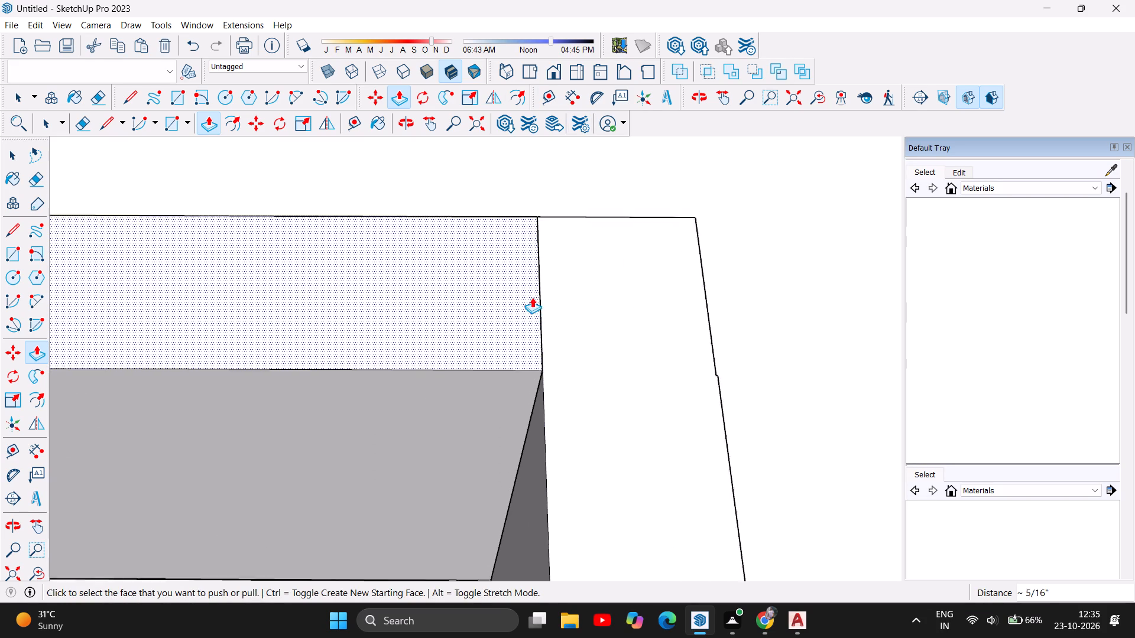
scroll(532, 297, up, 15)
scroll(554, 311, down, 10)
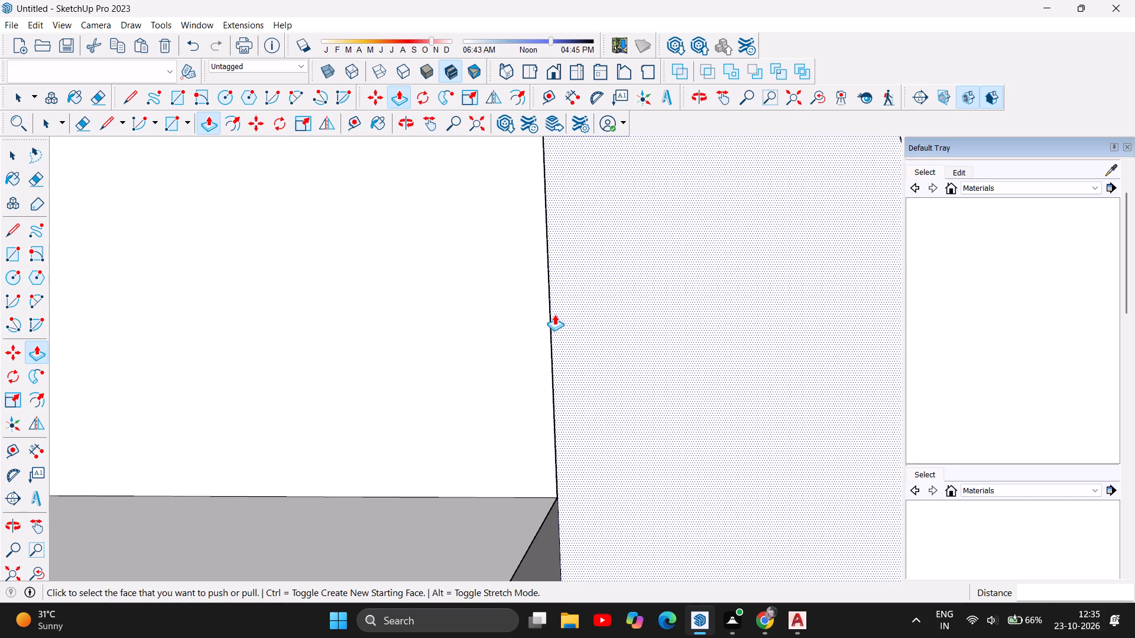
scroll(554, 314, down, 19)
scroll(554, 314, down, 19)
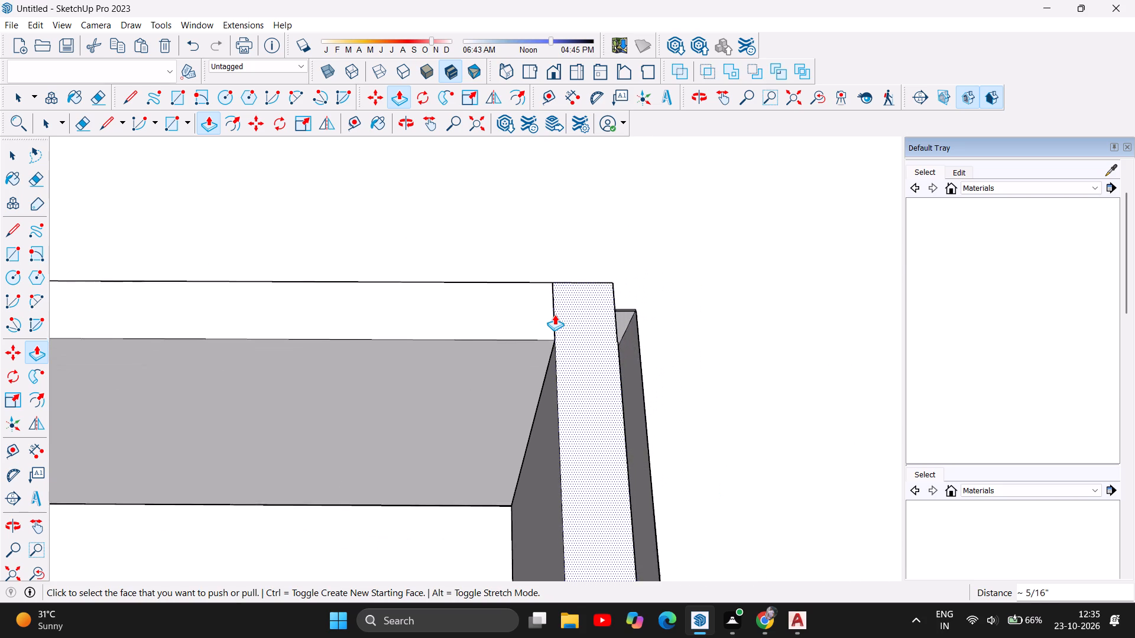
scroll(554, 314, down, 13)
scroll(554, 314, down, 15)
scroll(554, 314, down, 7)
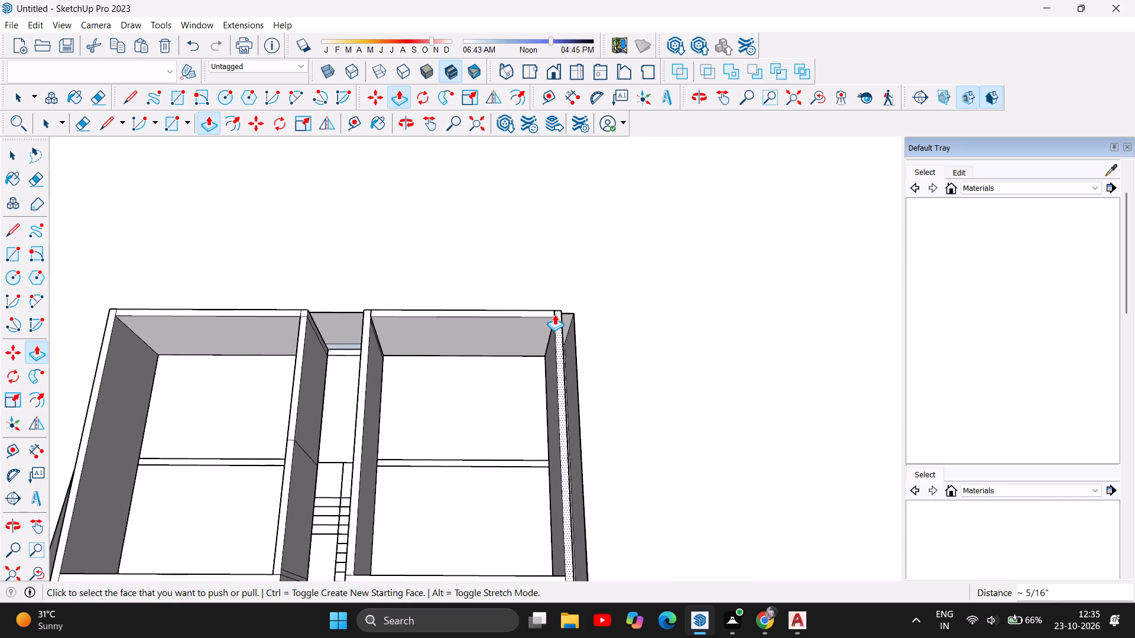
scroll(554, 314, down, 19)
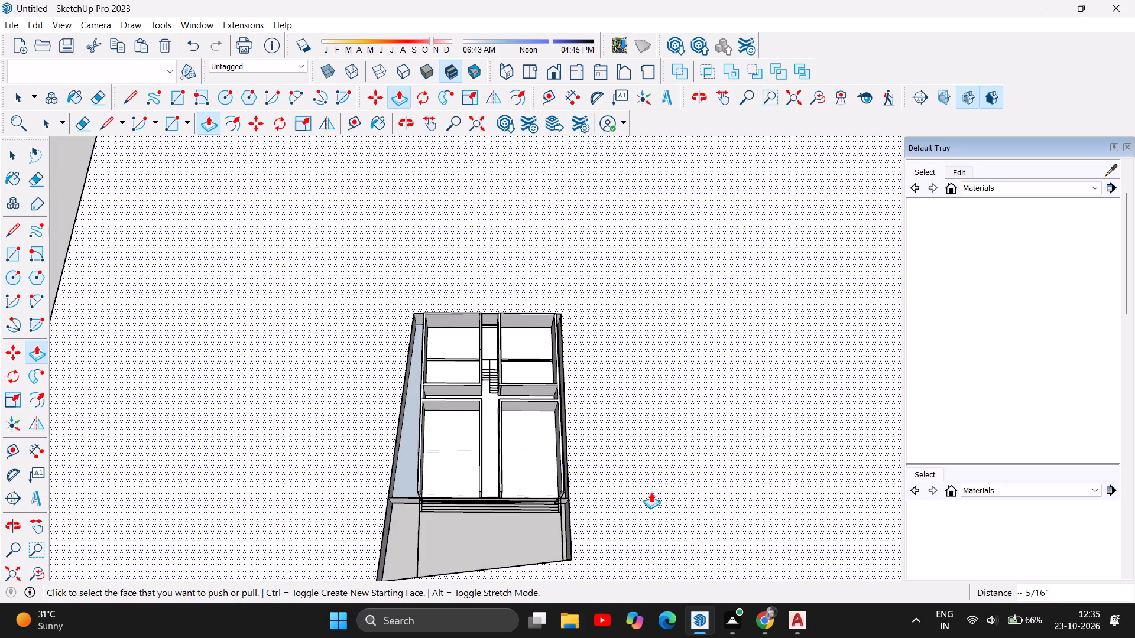
Draw a rectangle about 48' 4 1/2" by 1/8" along the rear wall tops between the two outer rear corners.
scroll(608, 541, up, 5)
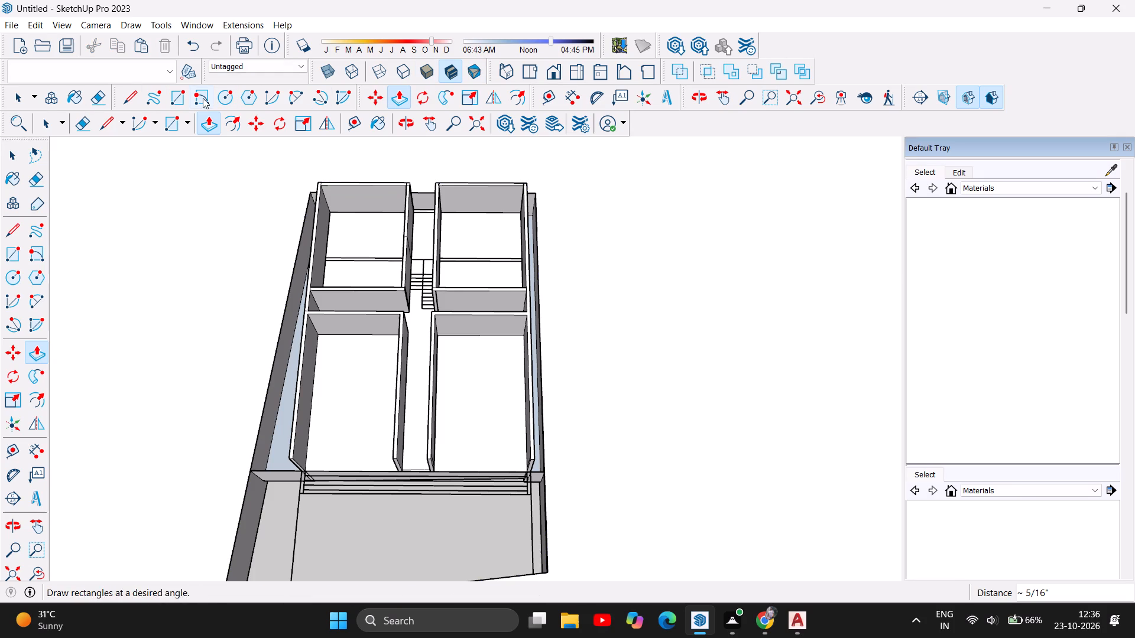
click(203, 98)
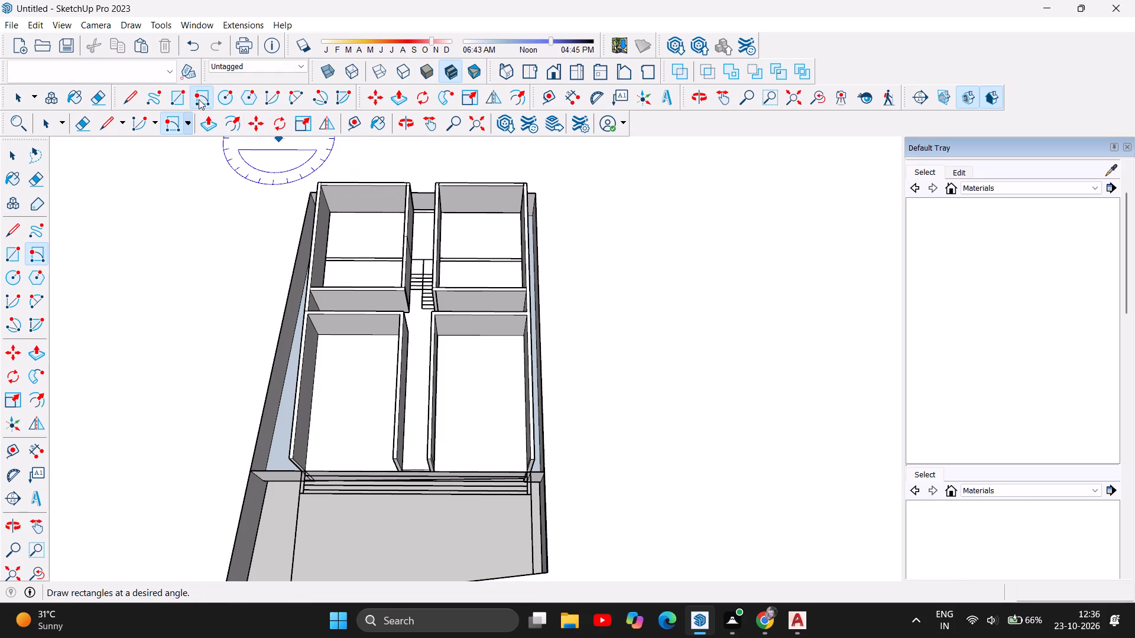
click(199, 99)
click(172, 97)
scroll(326, 161, up, 4)
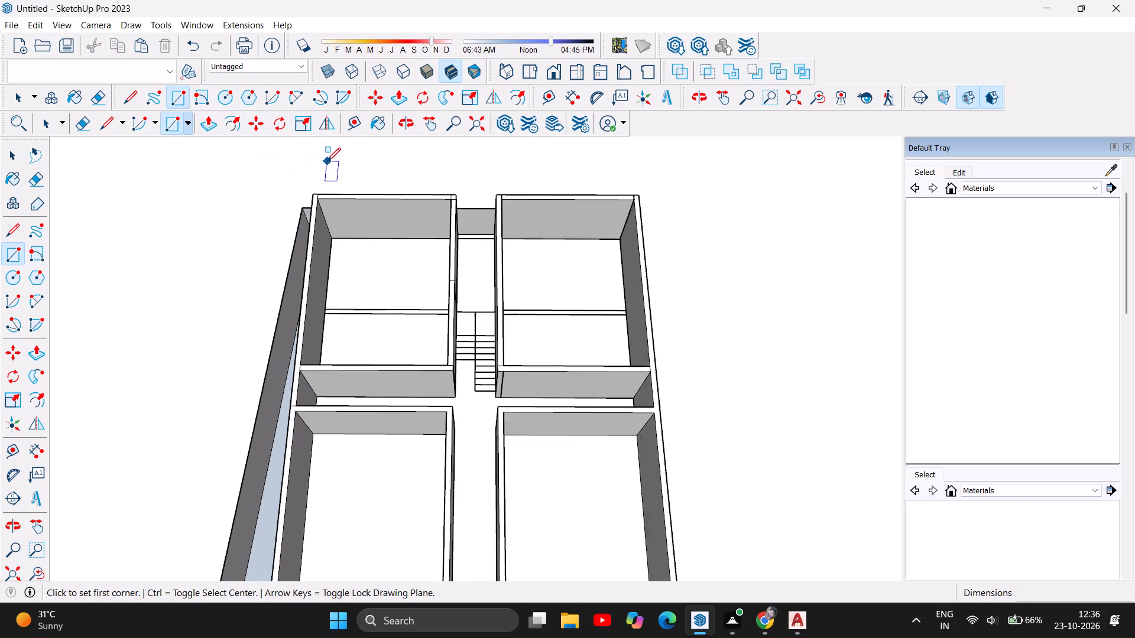
scroll(327, 161, up, 6)
click(290, 220)
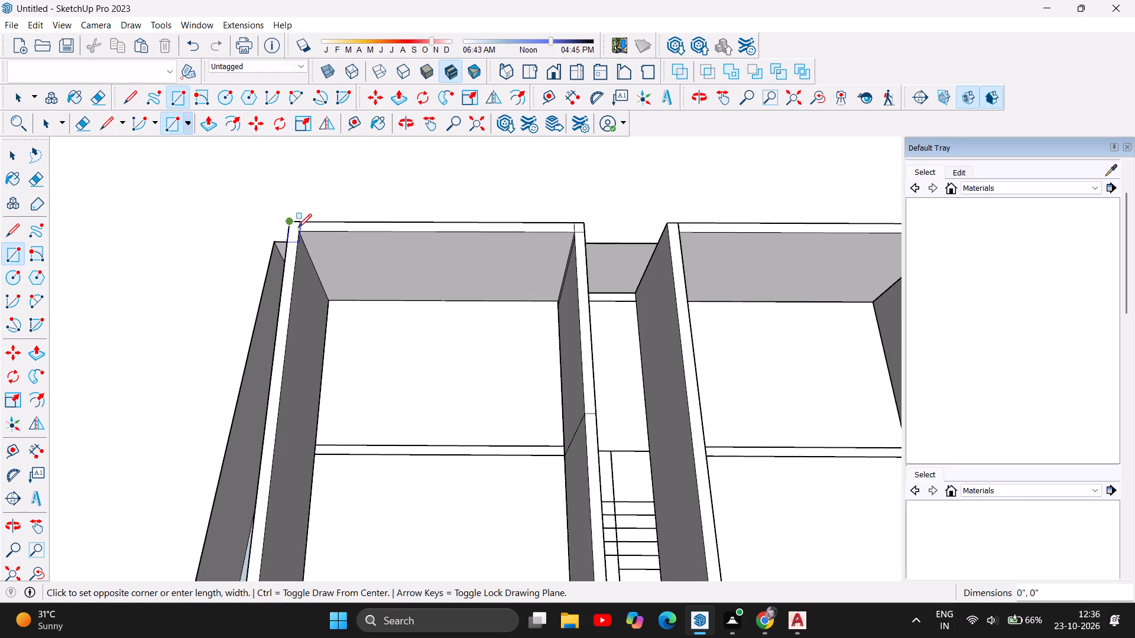
scroll(356, 223, down, 6)
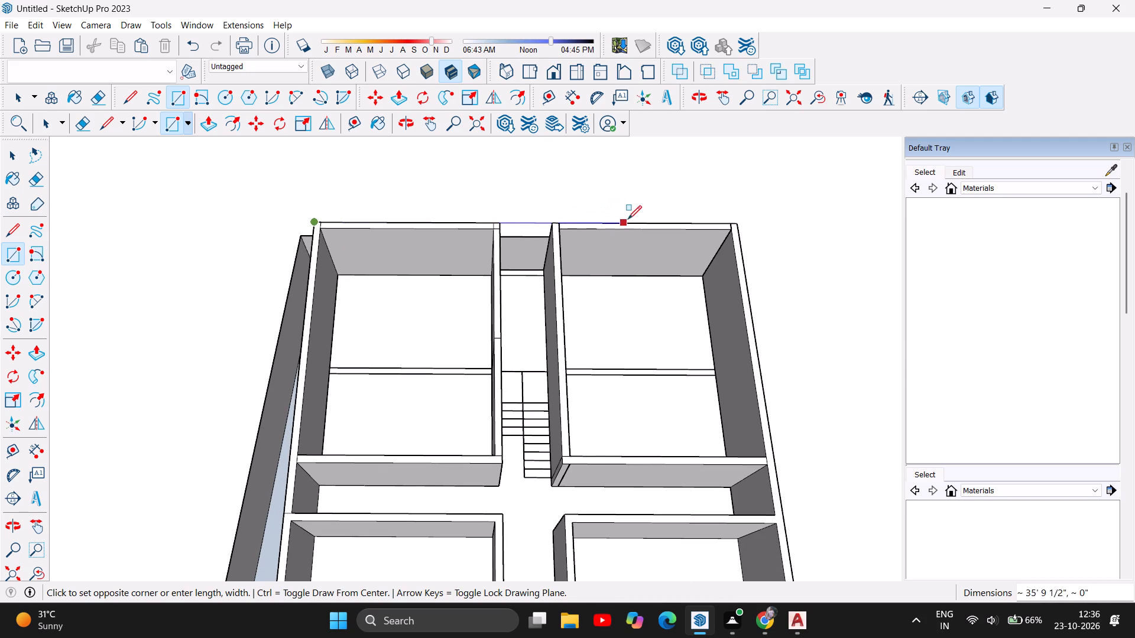
click(740, 224)
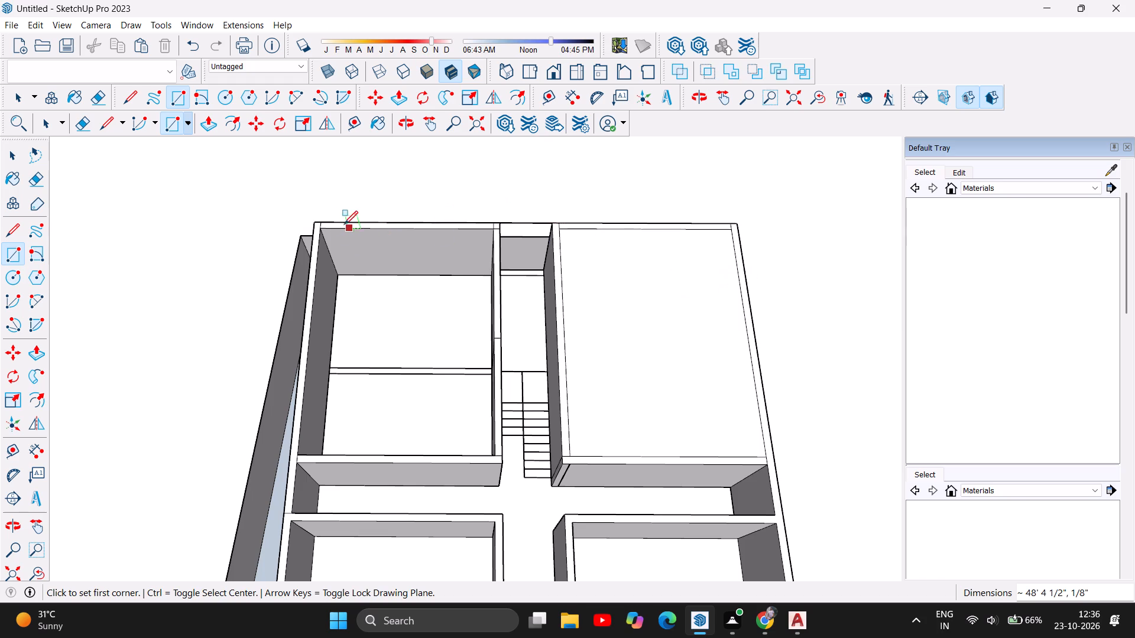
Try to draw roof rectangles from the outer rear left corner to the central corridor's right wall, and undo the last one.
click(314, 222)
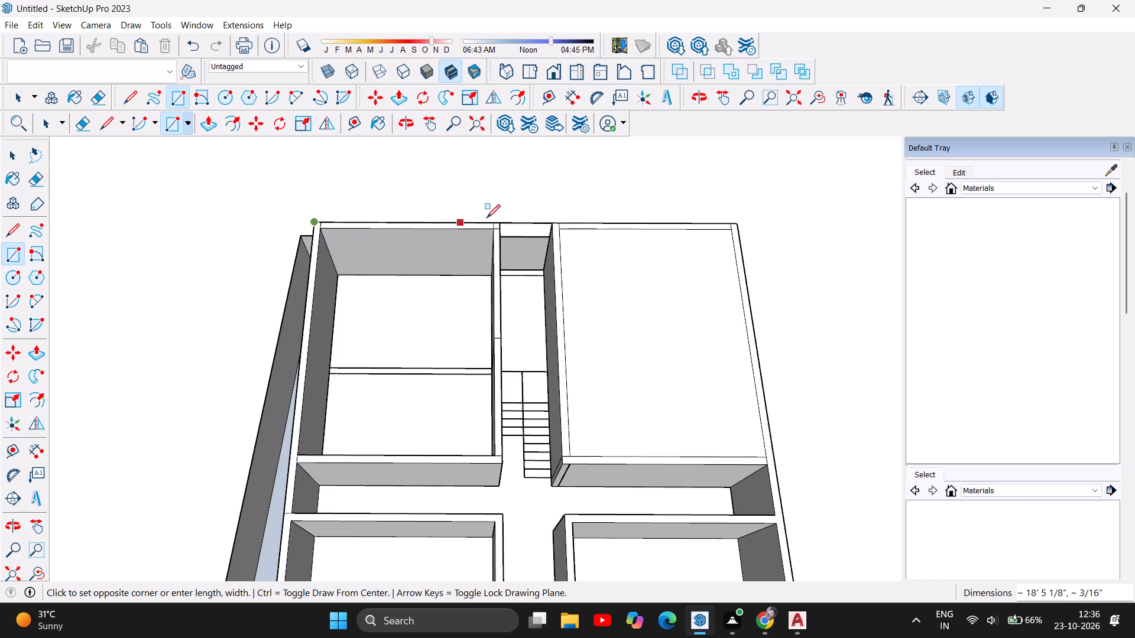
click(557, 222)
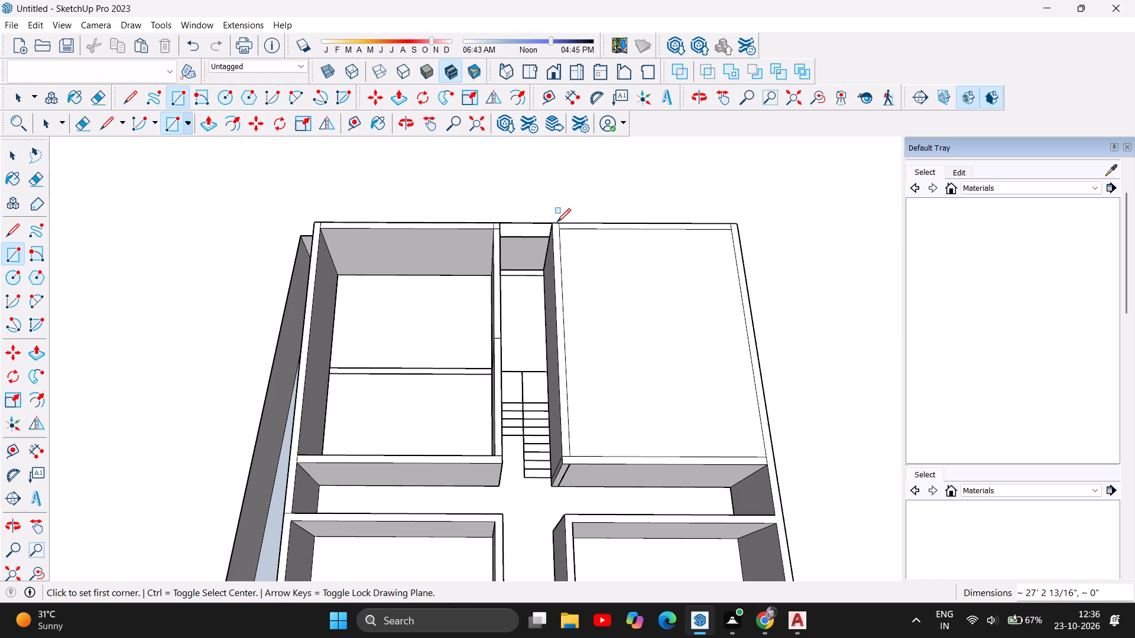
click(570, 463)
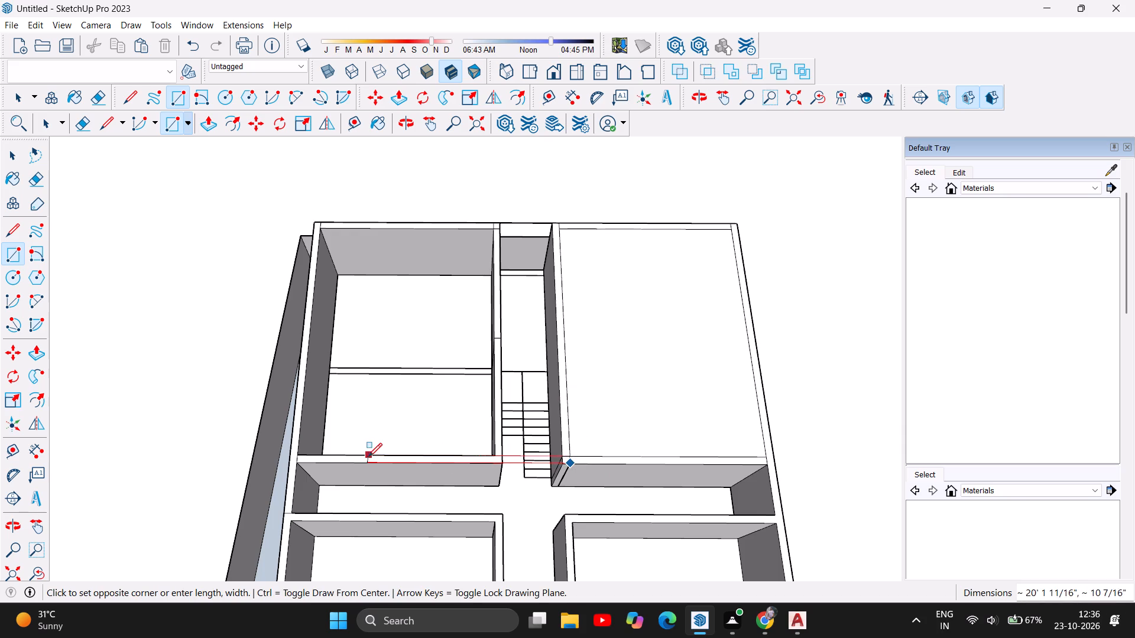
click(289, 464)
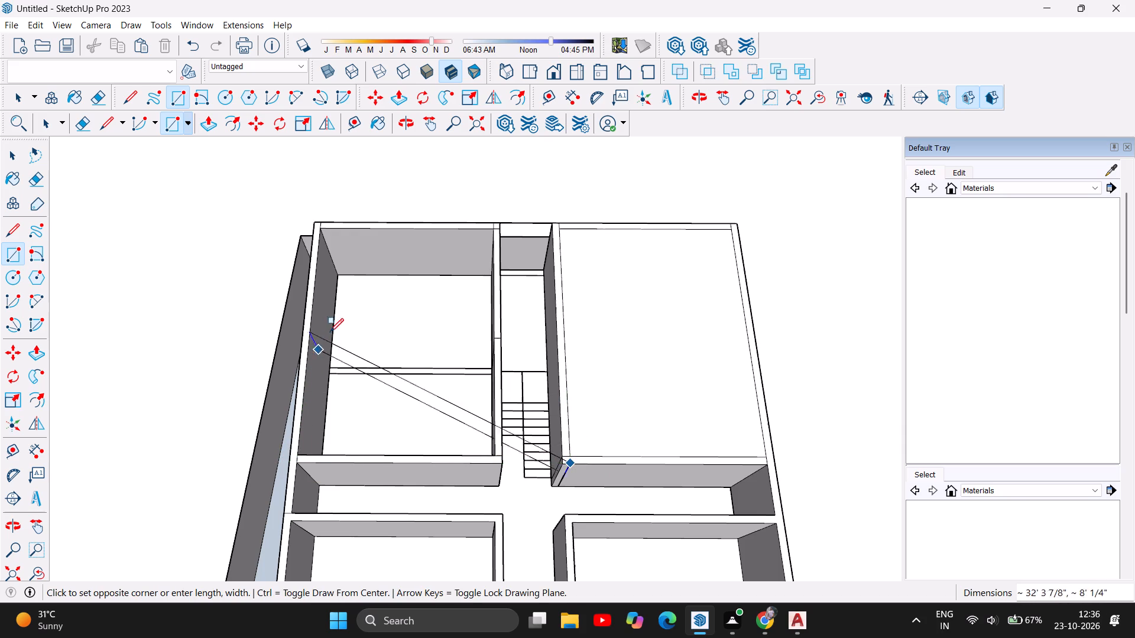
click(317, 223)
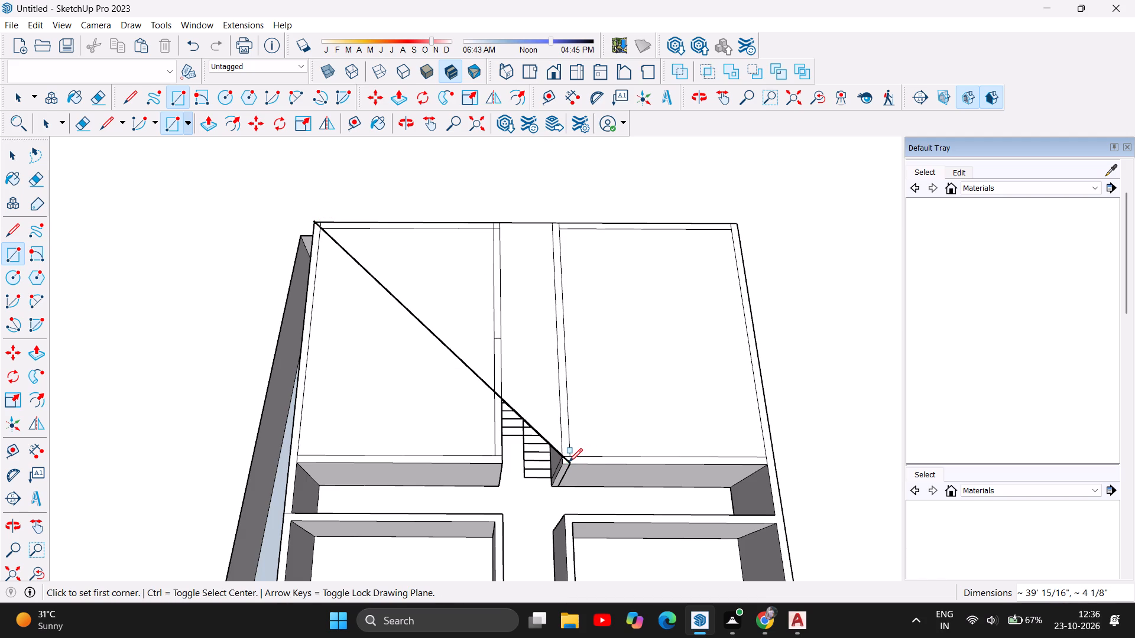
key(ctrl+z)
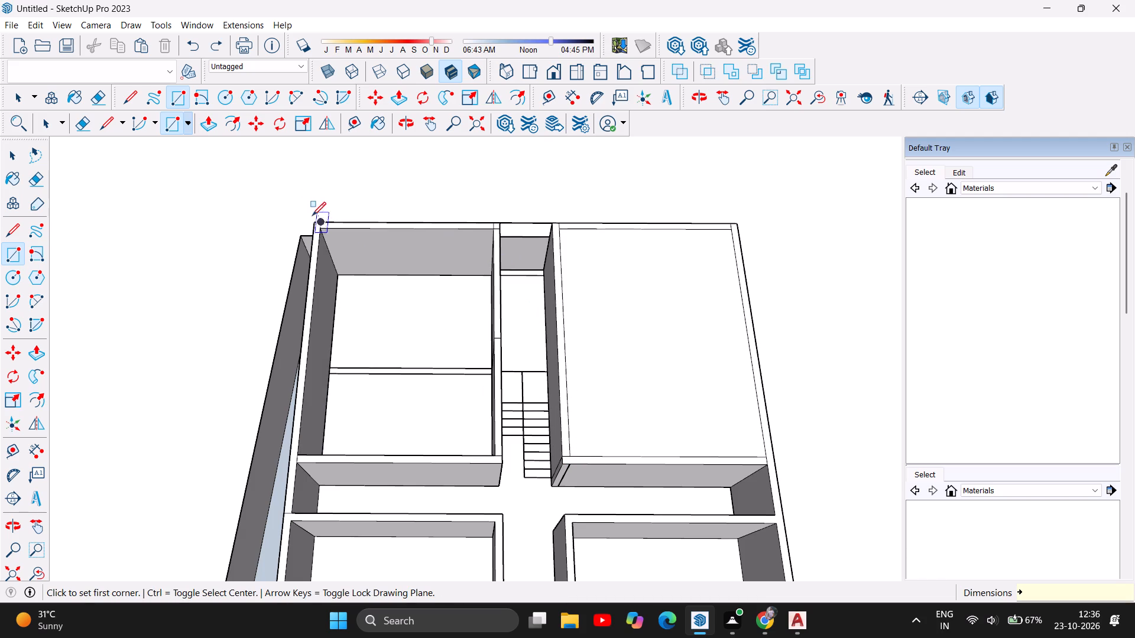
Draw a roof rectangle about 26' 6" by 26' 6" over the rear left room and the adjoining rear corridor.
click(18, 256)
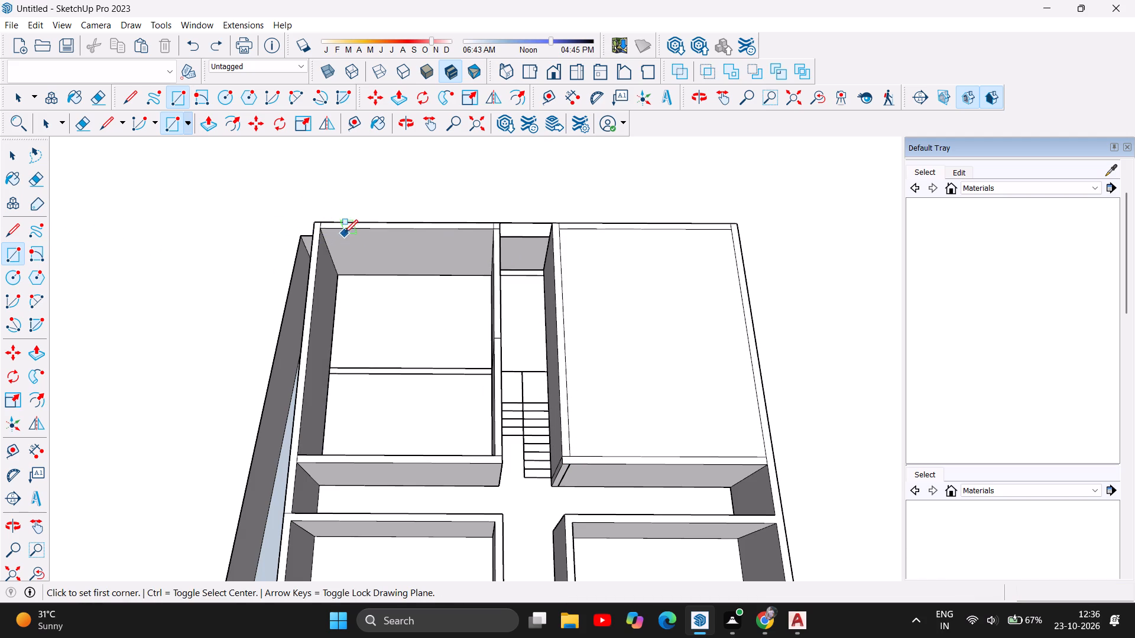
click(322, 233)
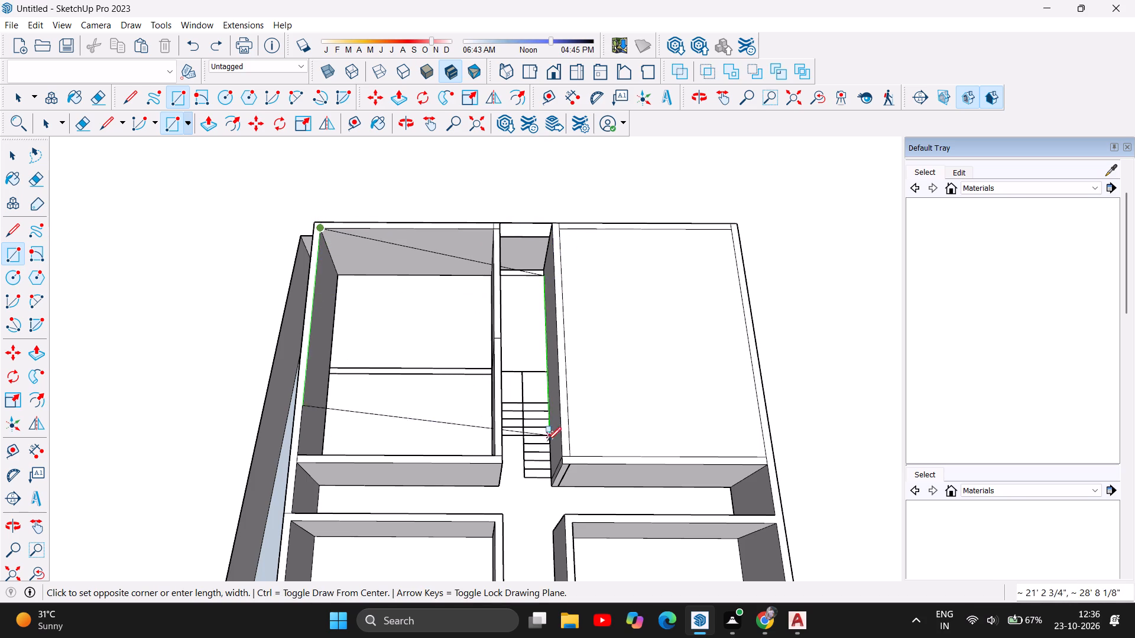
click(559, 454)
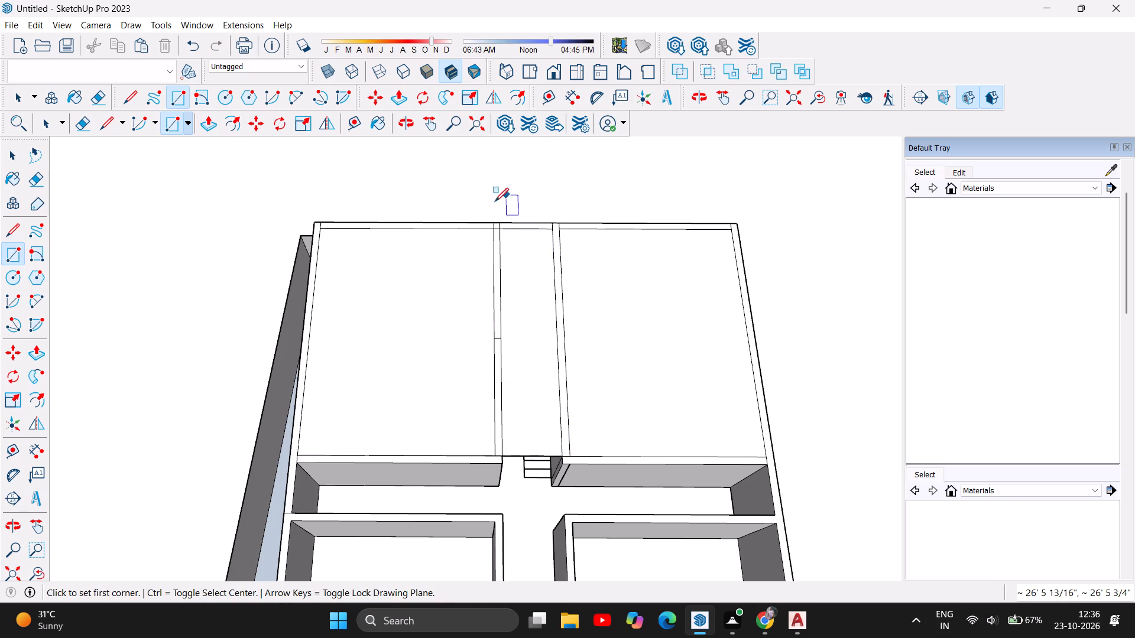
Draw roof rectangles over both halves of the cross passage, from each outer wall to the central corridor, the left about 20' 6" long.
scroll(445, 307, down, 6)
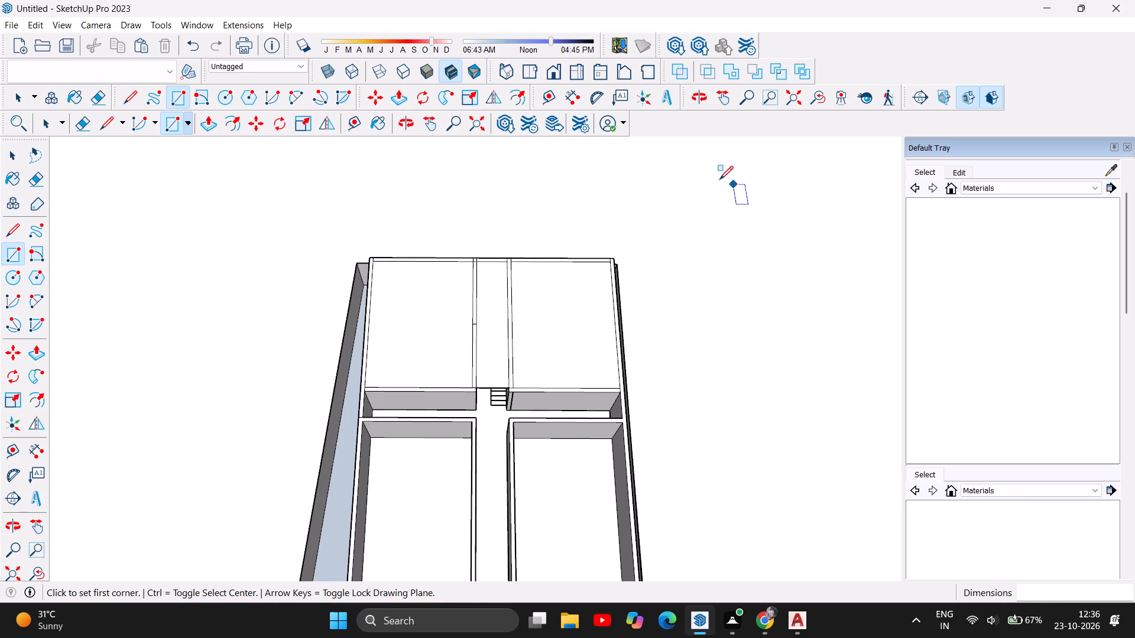
scroll(687, 170, down, 5)
scroll(650, 310, up, 6)
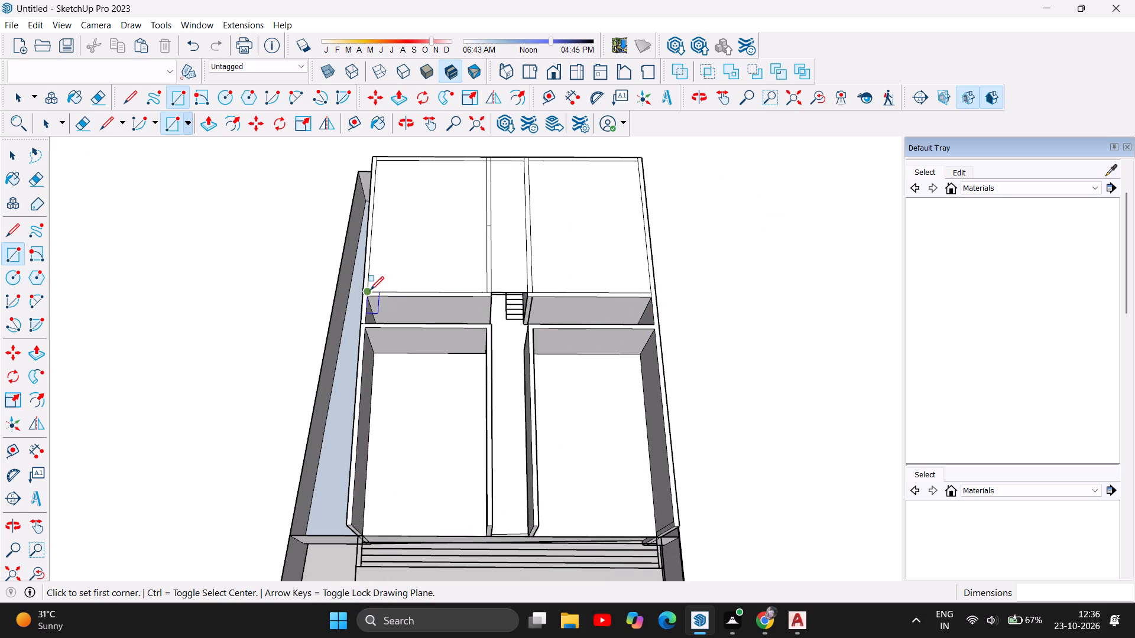
click(367, 292)
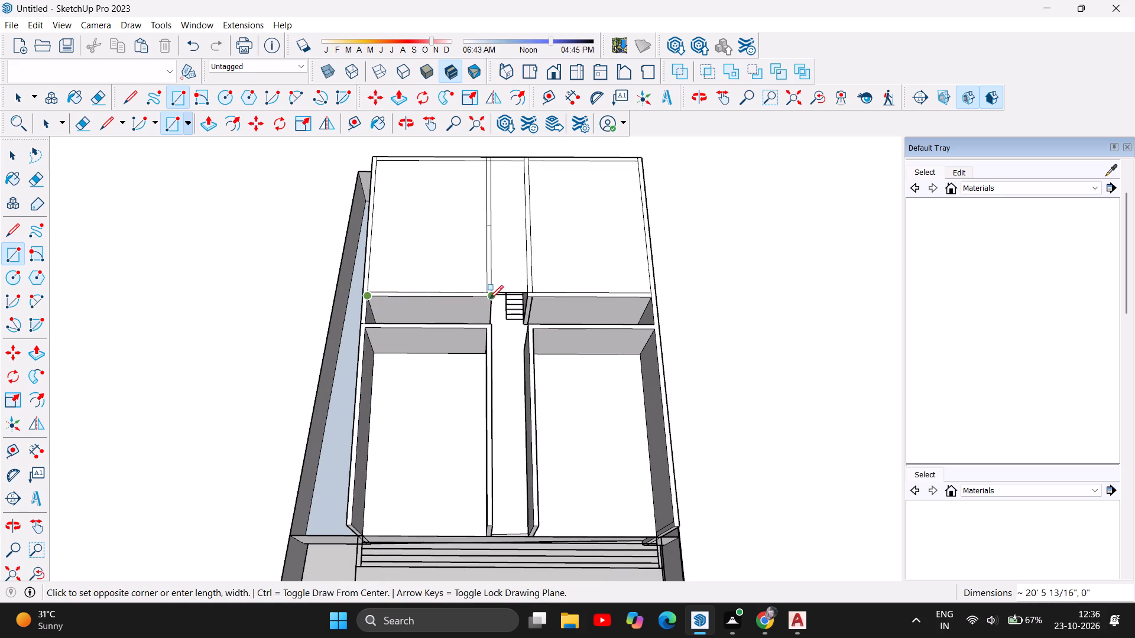
click(490, 322)
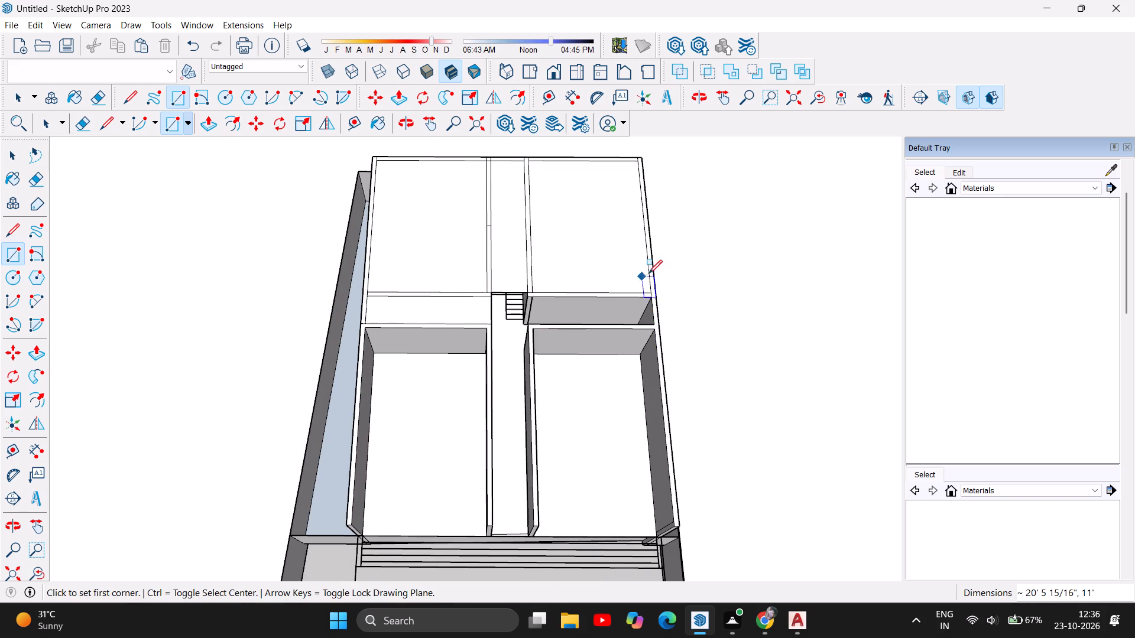
scroll(612, 284, up, 5)
scroll(496, 324, up, 5)
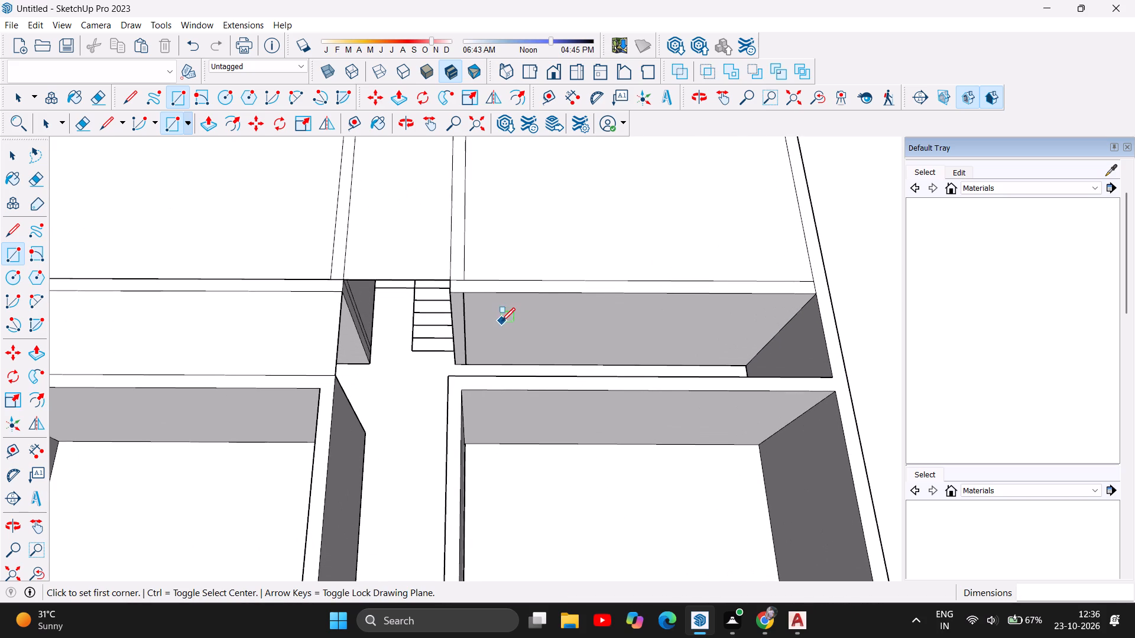
click(453, 291)
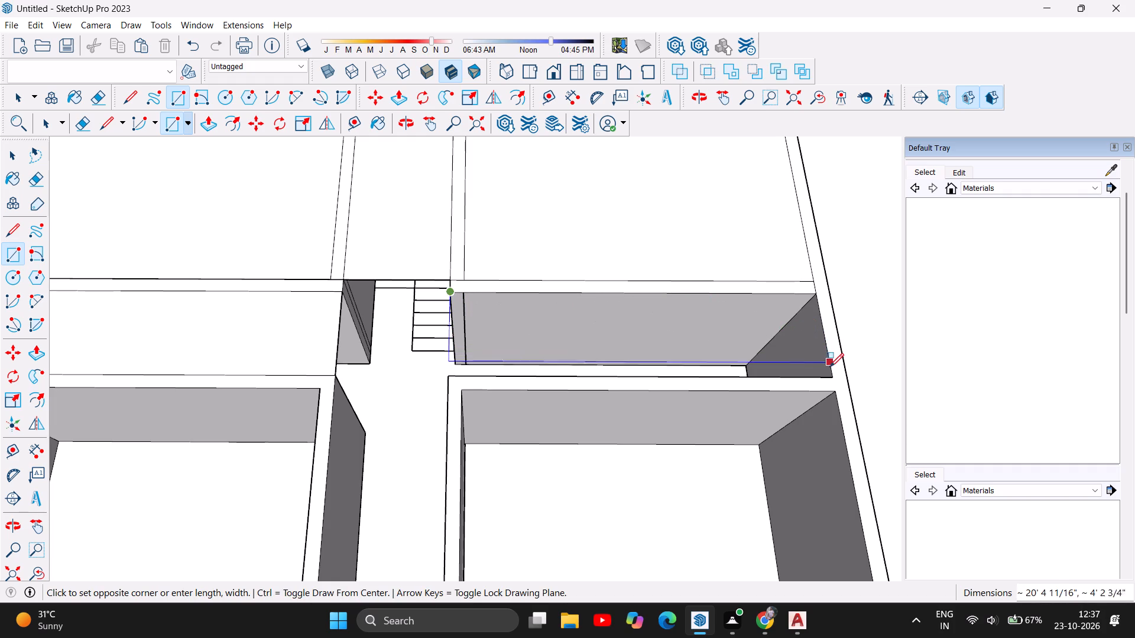
click(833, 376)
Draw a roof rectangle about 32' 3" by 6' over the central corridor, from the cross passage to the front wall ends.
scroll(587, 250, up, 1)
scroll(589, 250, down, 5)
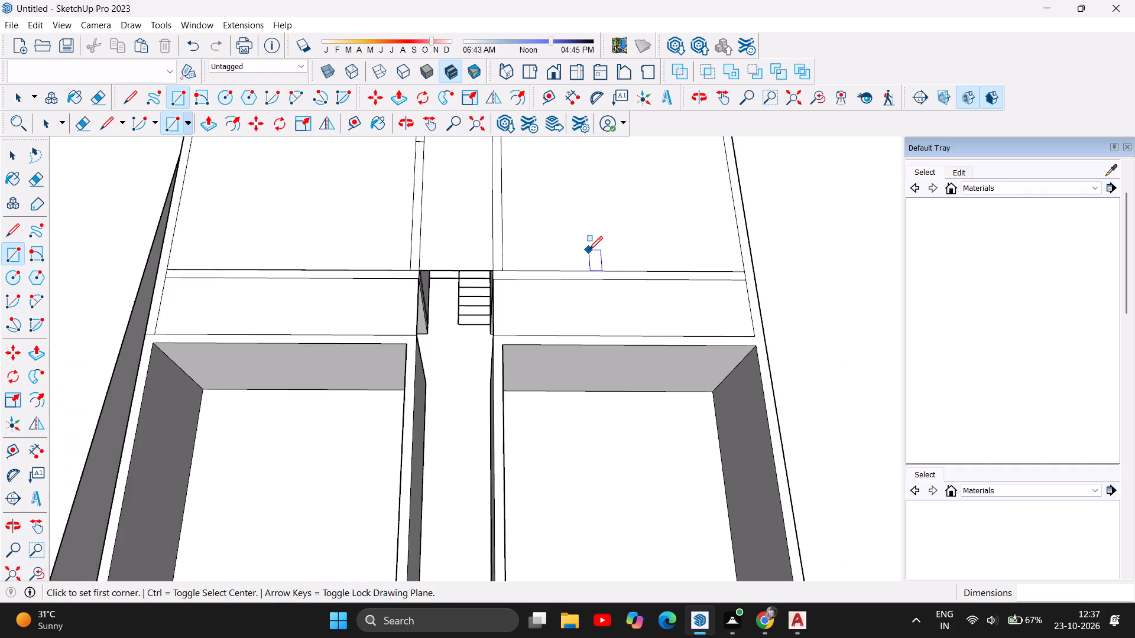
scroll(589, 250, down, 5)
scroll(537, 313, up, 6)
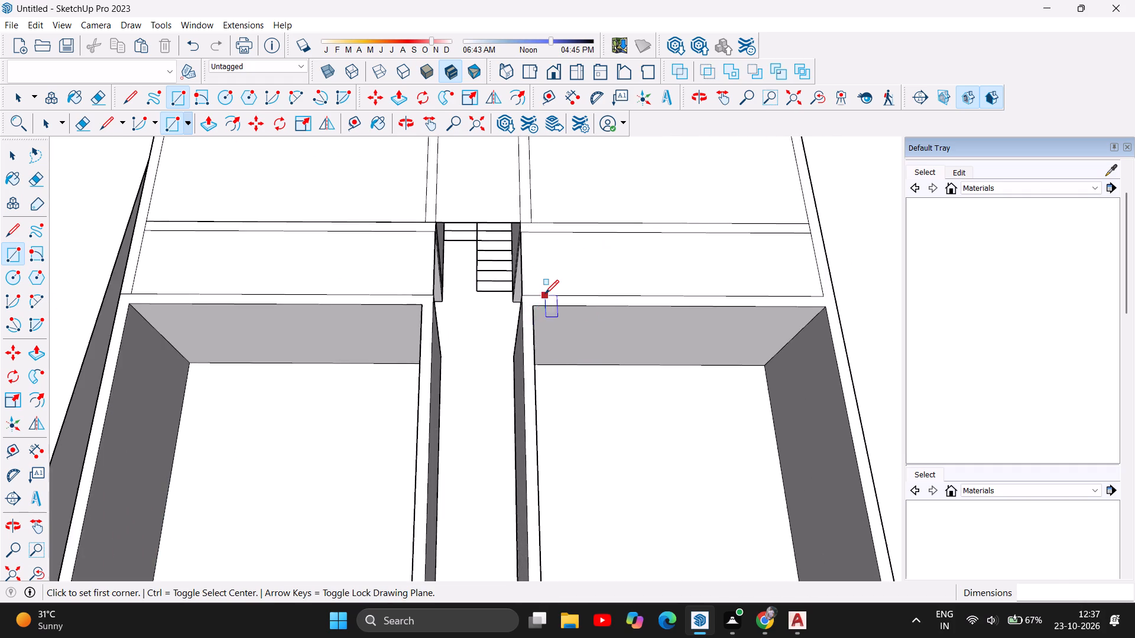
scroll(545, 294, up, 6)
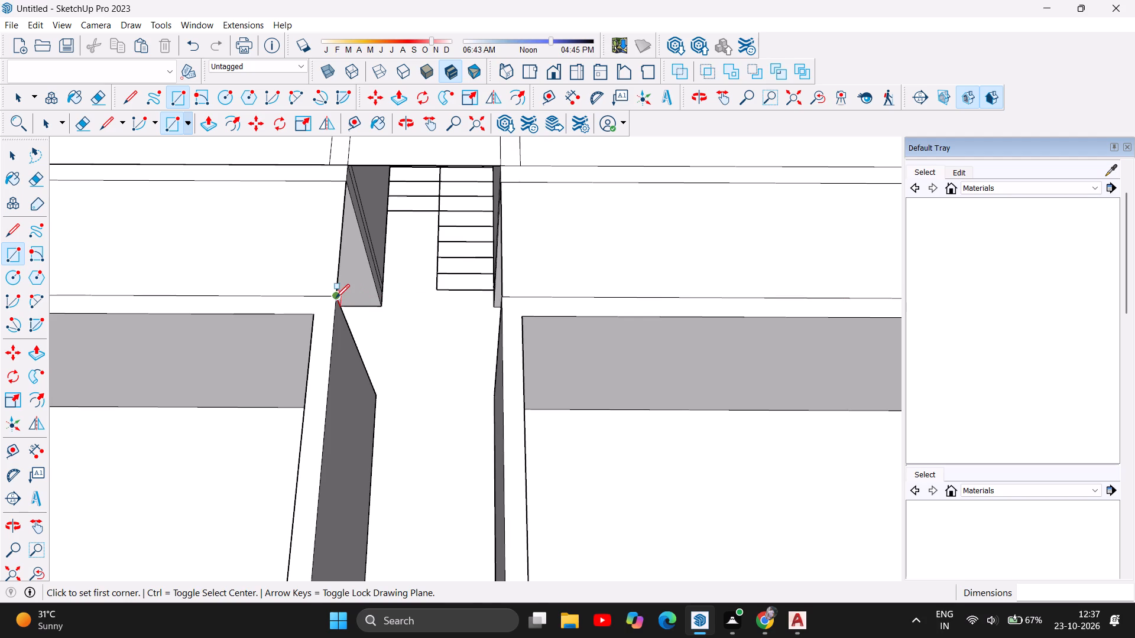
click(336, 298)
scroll(500, 302, down, 5)
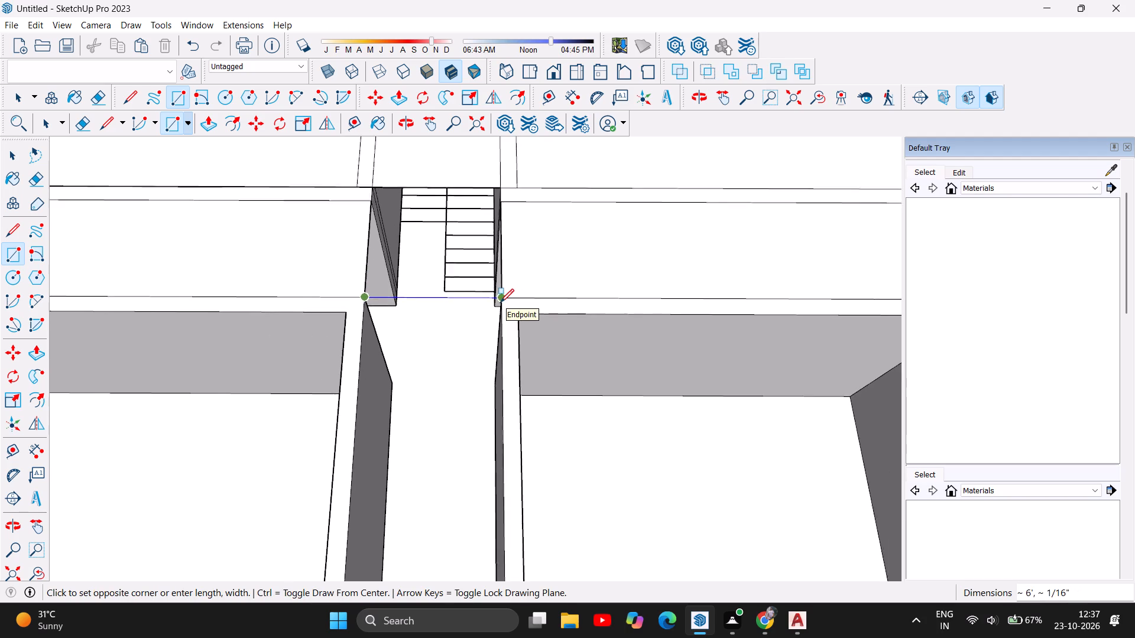
scroll(501, 300, down, 17)
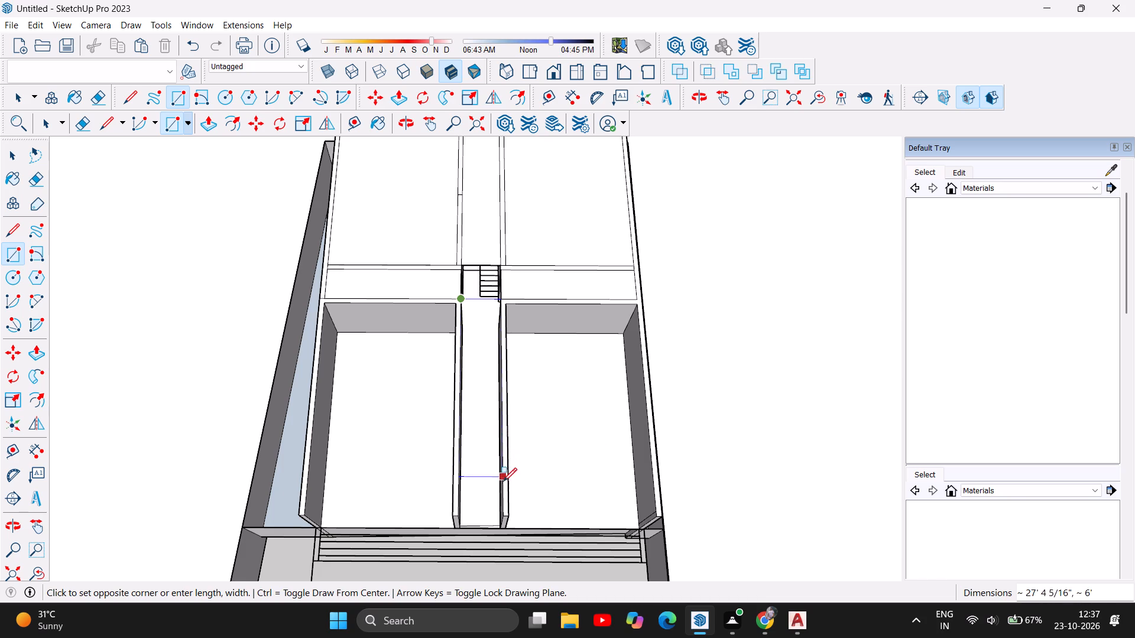
click(502, 510)
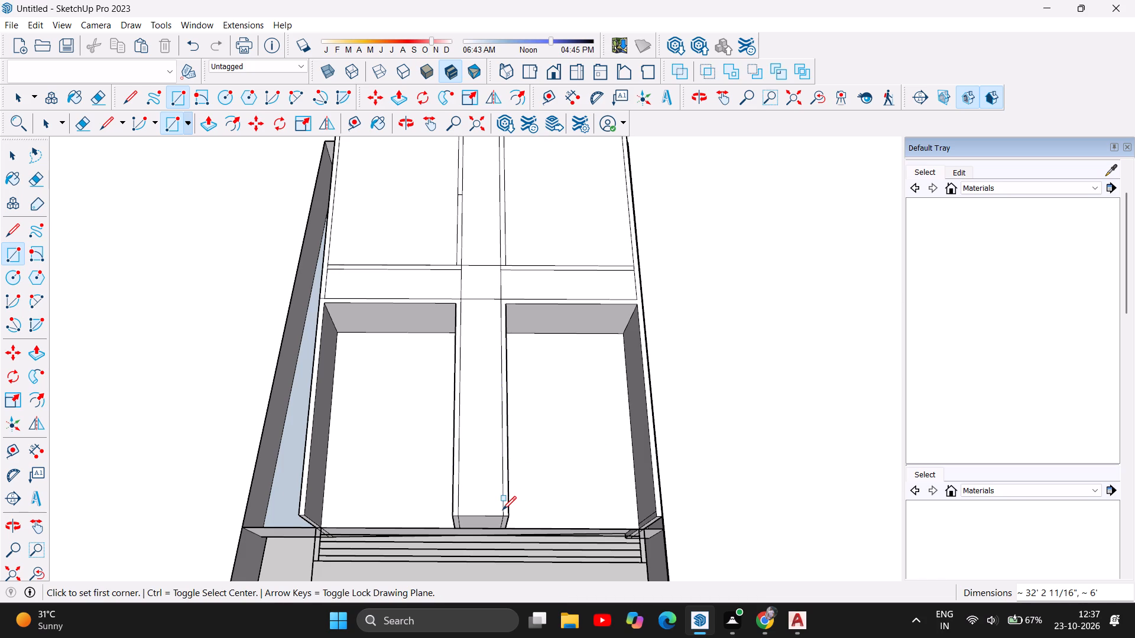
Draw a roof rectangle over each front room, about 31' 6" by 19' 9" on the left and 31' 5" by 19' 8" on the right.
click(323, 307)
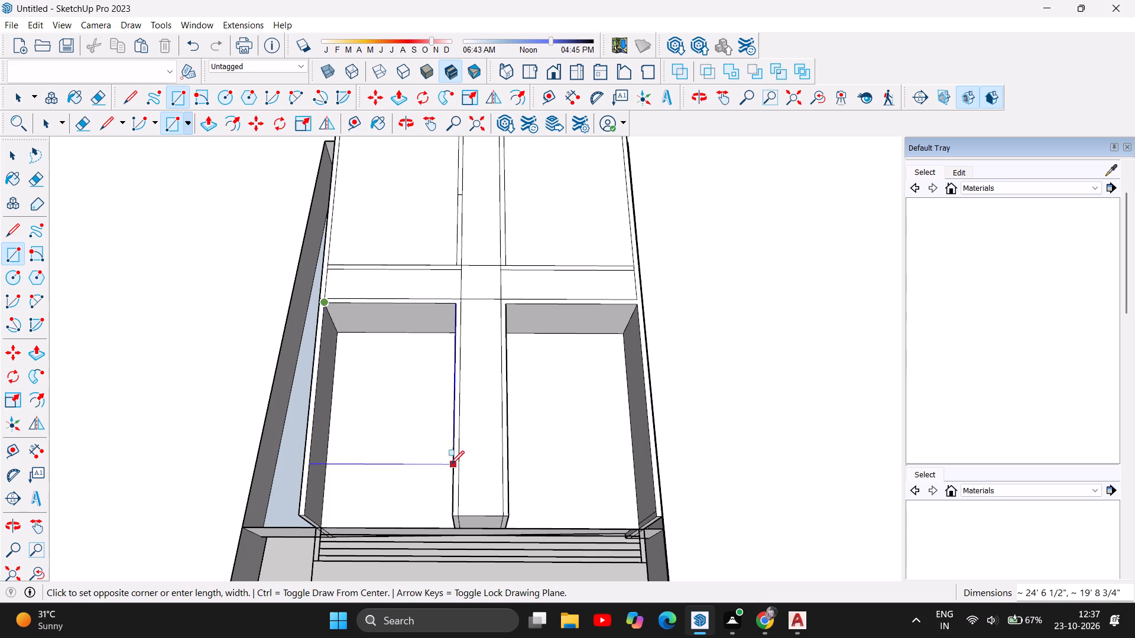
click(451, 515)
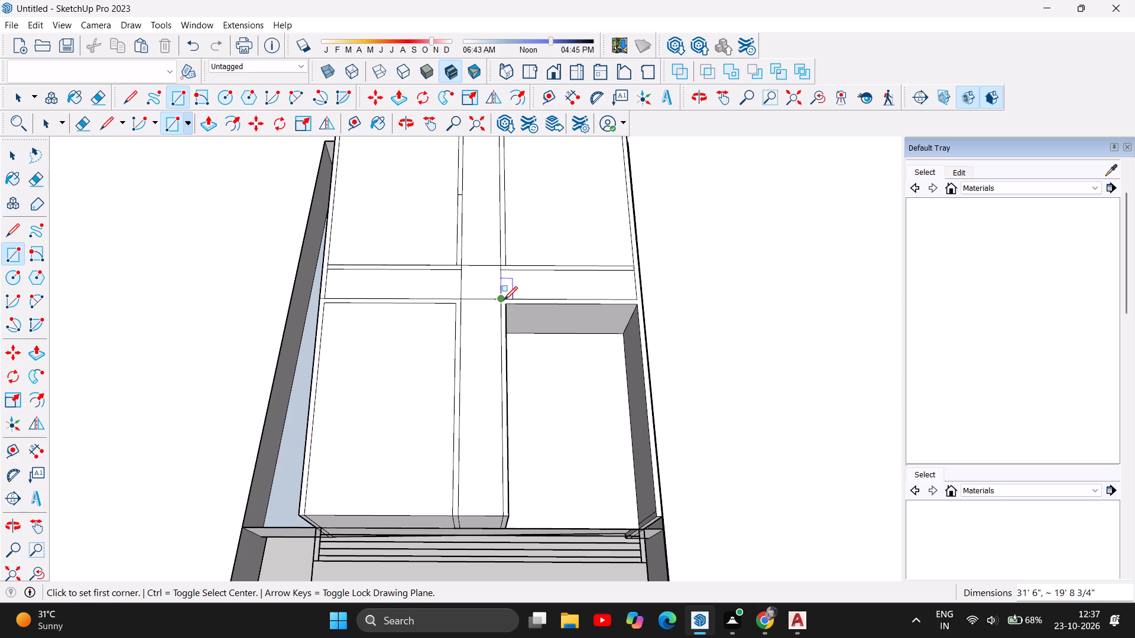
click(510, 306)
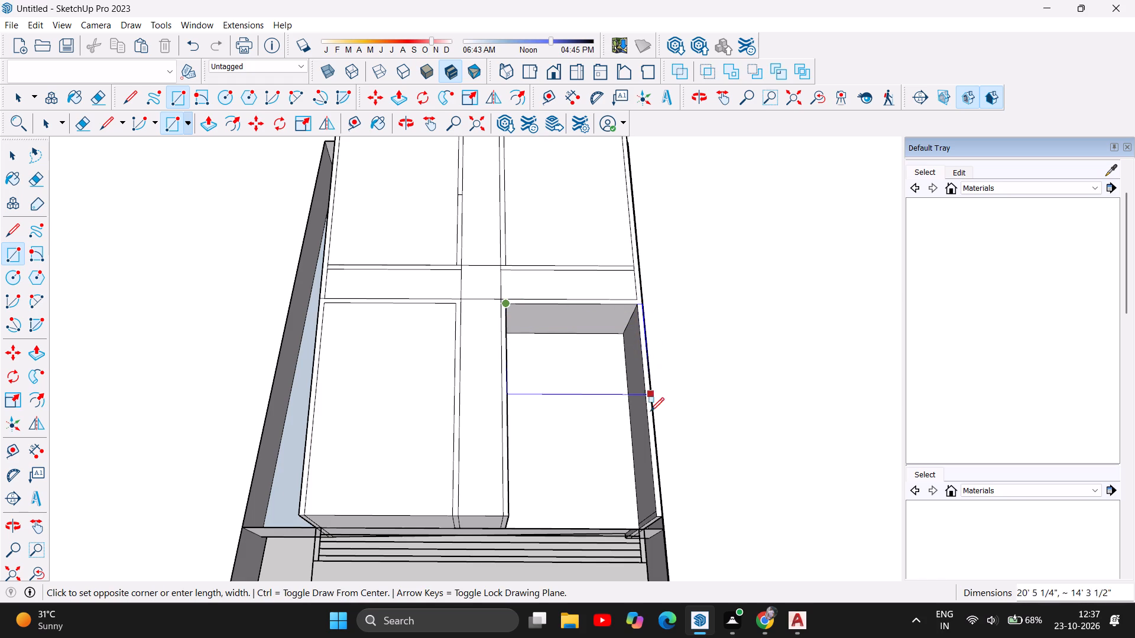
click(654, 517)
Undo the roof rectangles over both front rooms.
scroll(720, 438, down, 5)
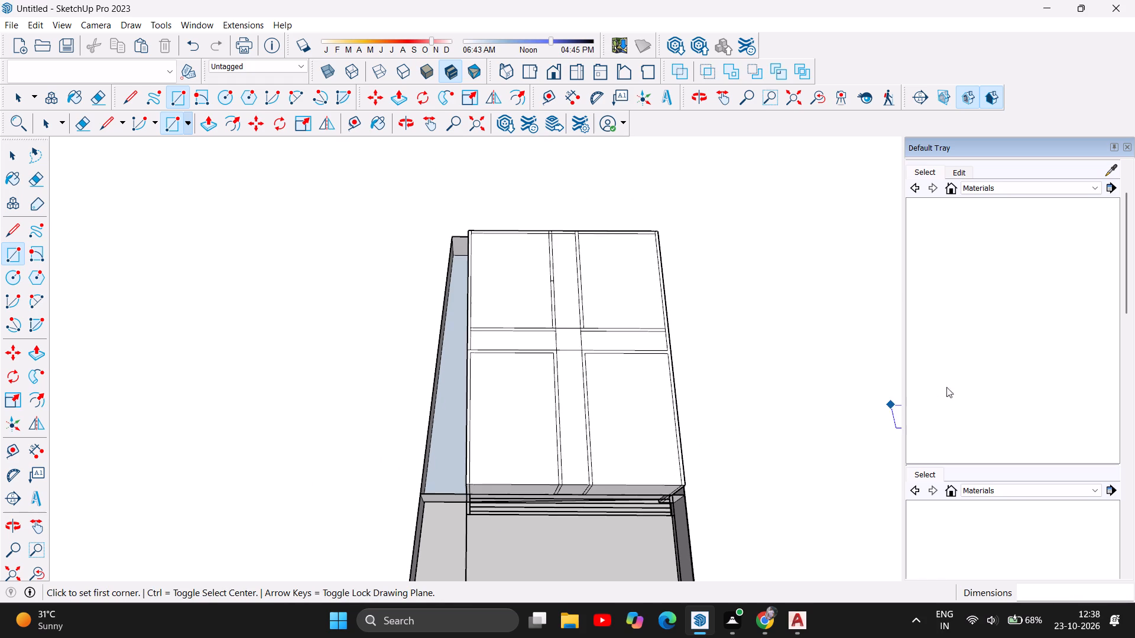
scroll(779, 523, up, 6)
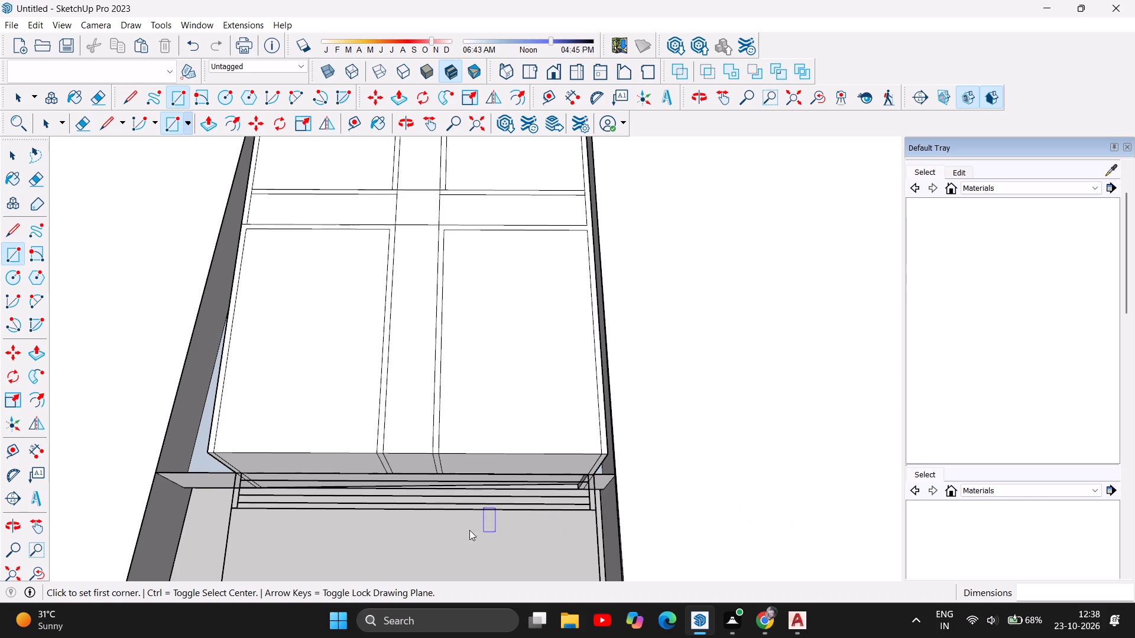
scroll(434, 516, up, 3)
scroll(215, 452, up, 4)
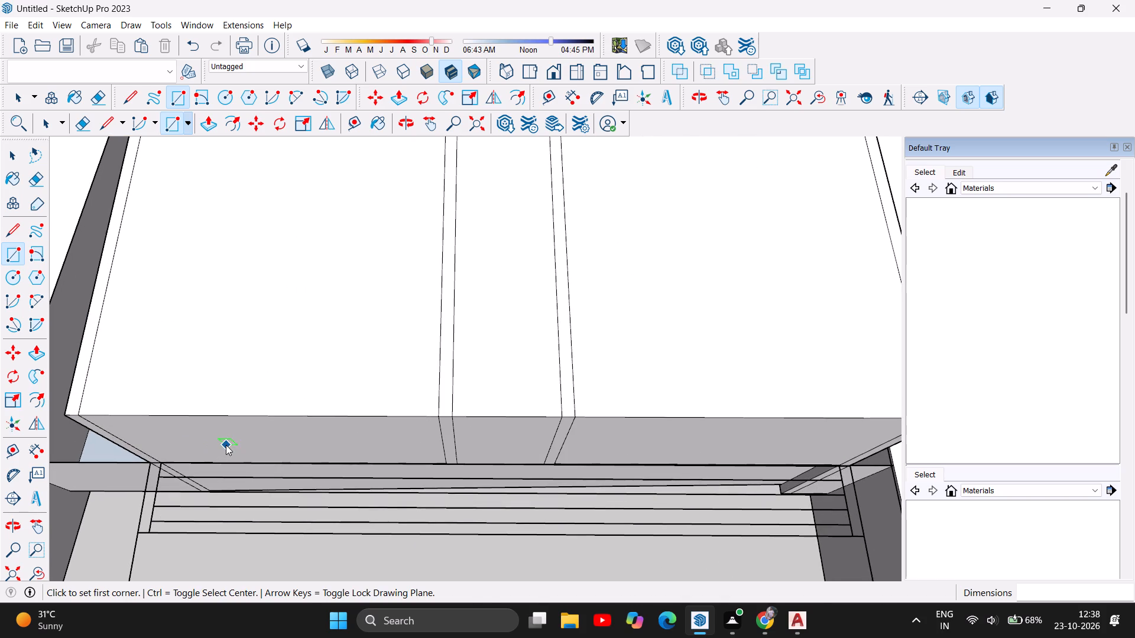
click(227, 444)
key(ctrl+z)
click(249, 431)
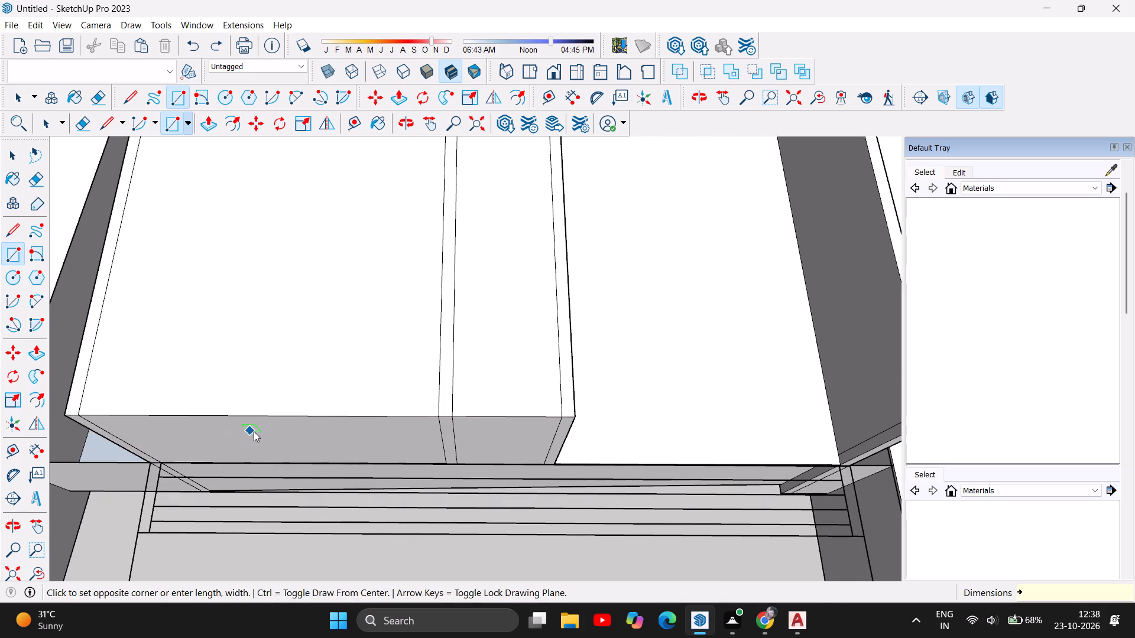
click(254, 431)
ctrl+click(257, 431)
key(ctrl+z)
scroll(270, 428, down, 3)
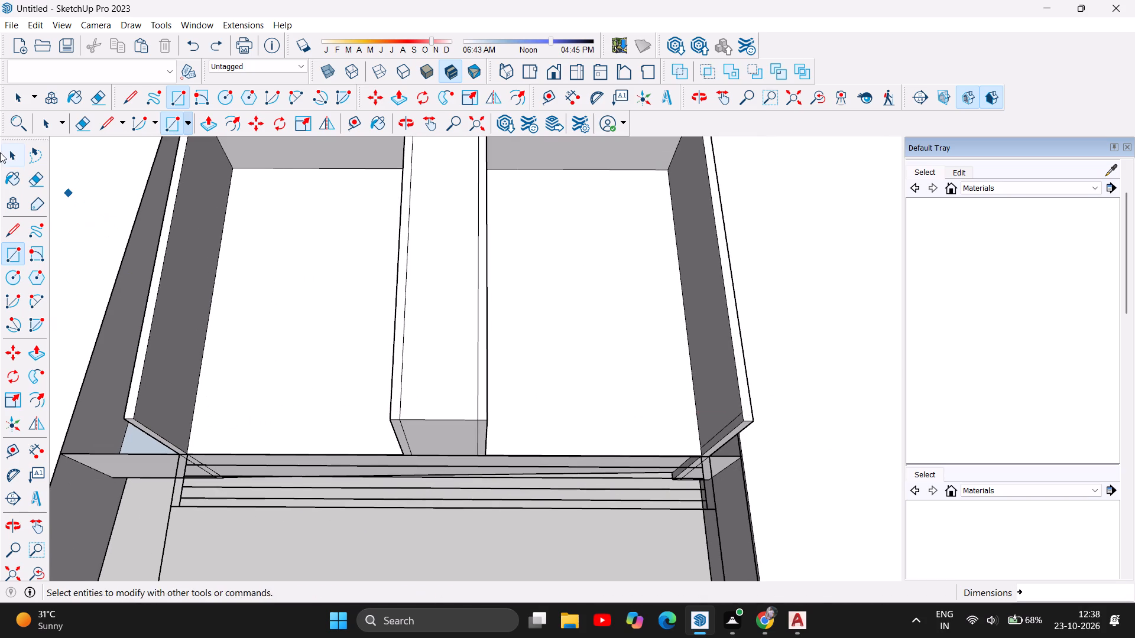
Draw lines across the front wall-top openings of both front rooms, about 19' 9" on the left and 19' 8" on the right.
click(15, 229)
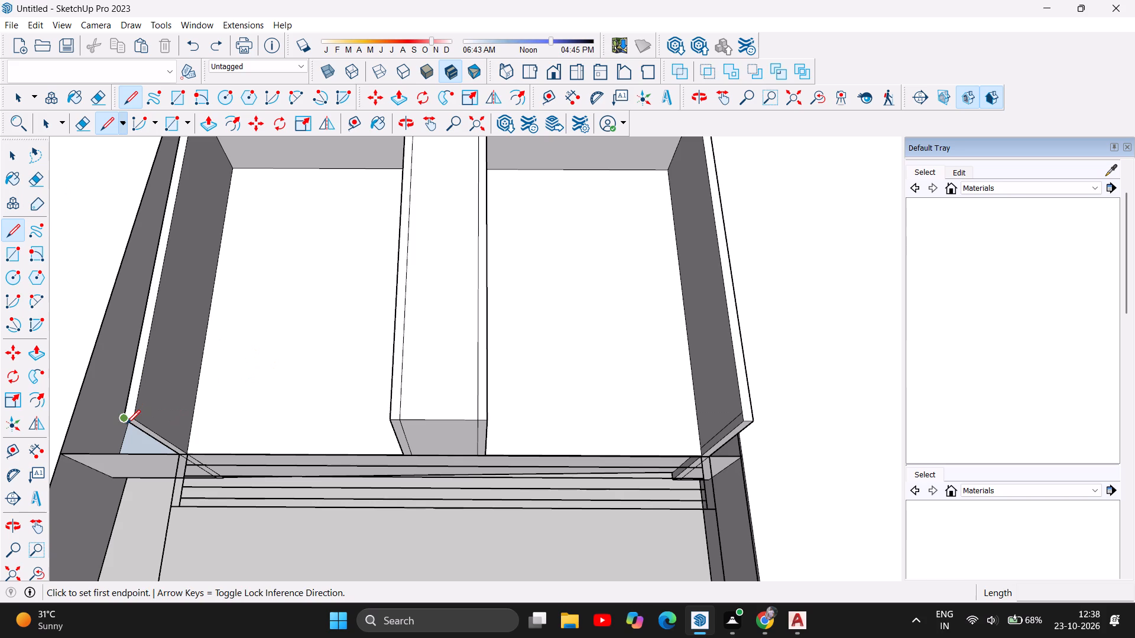
click(134, 419)
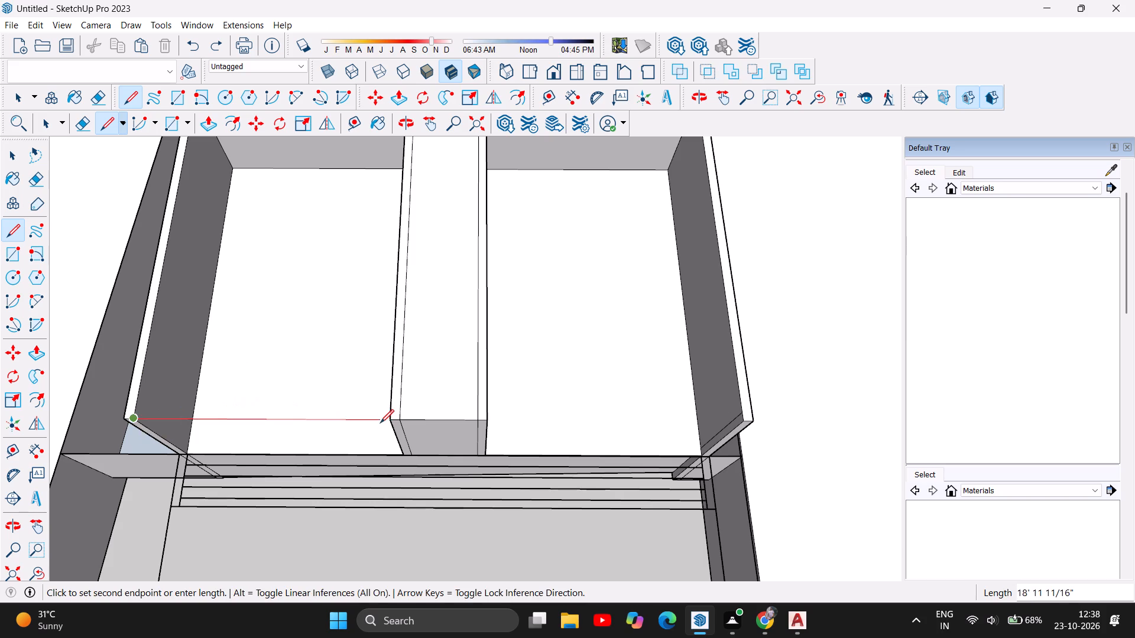
click(390, 416)
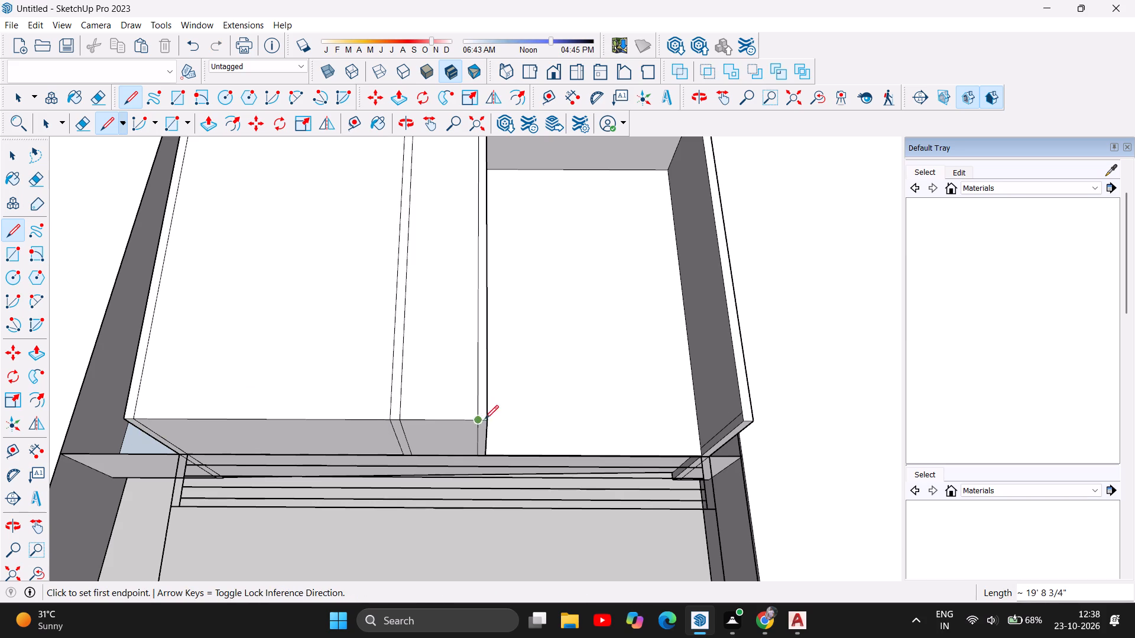
scroll(283, 425, down, 5)
scroll(294, 419, up, 1)
click(421, 424)
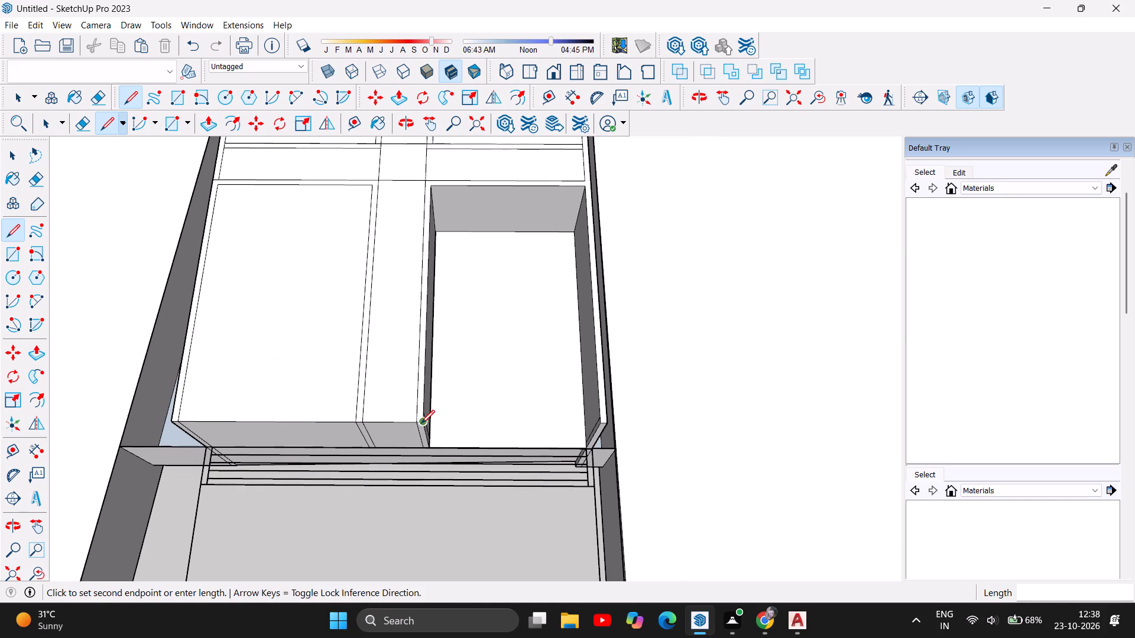
click(598, 427)
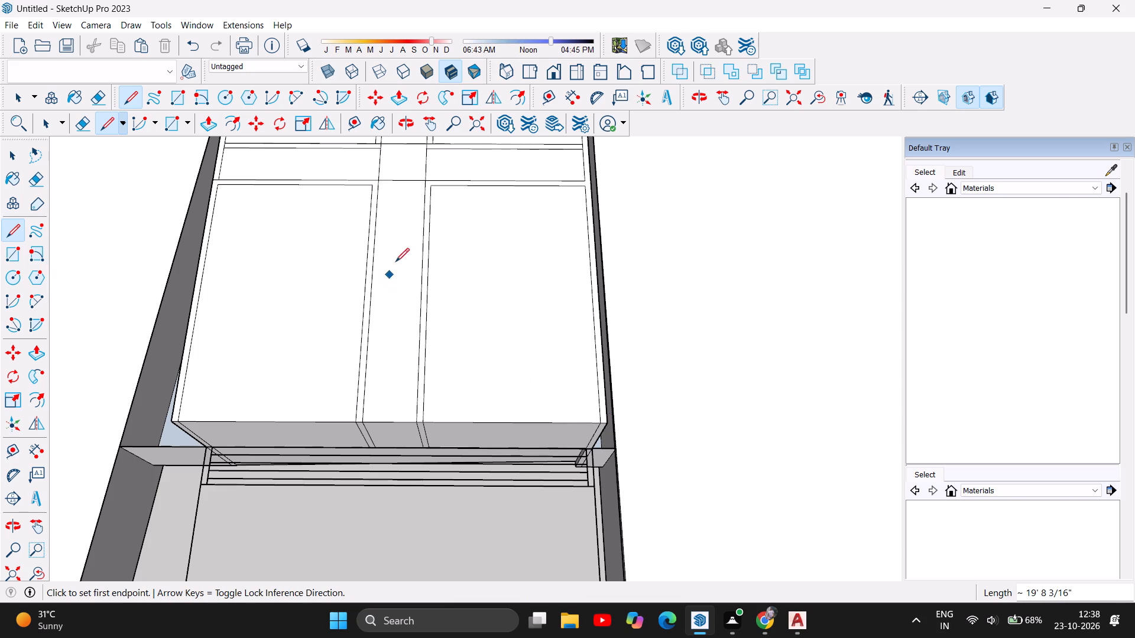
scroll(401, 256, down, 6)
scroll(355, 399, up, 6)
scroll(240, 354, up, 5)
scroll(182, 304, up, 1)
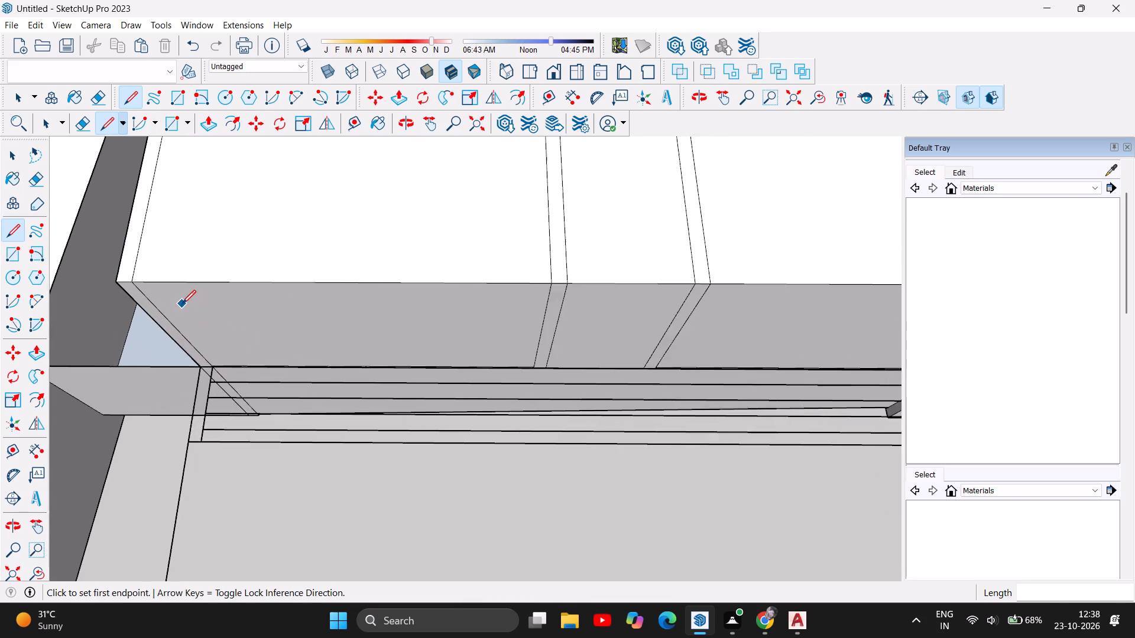
Place a guide line 5" below the top edge of the building's front face.
scroll(182, 304, up, 3)
scroll(303, 295, down, 6)
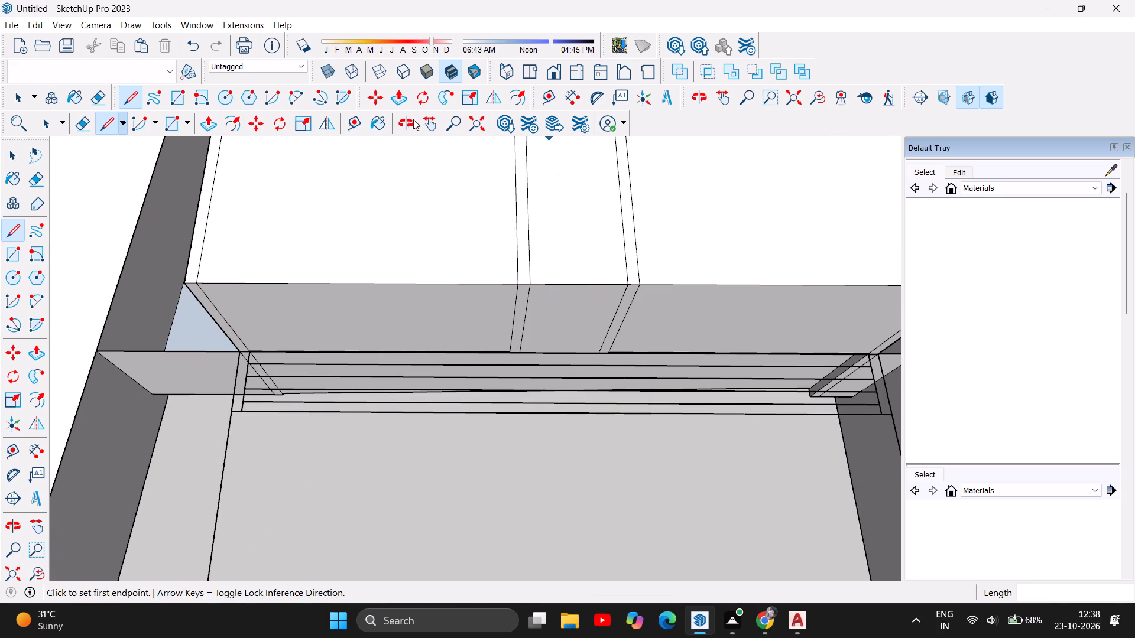
click(406, 129)
drag(407, 373, 364, 200)
scroll(515, 356, down, 5)
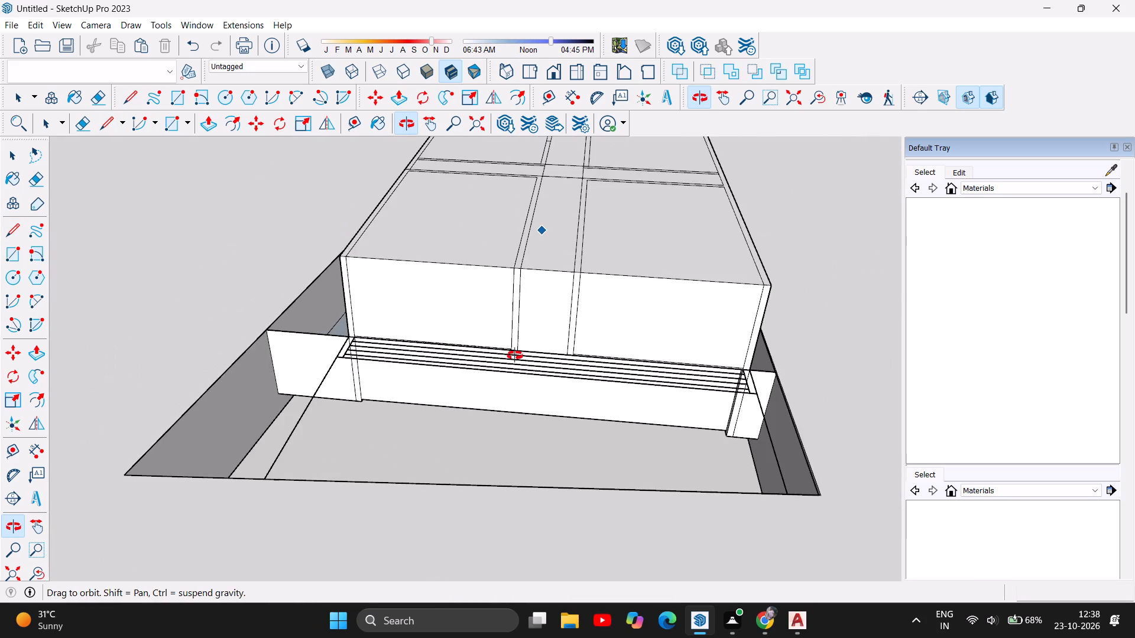
drag(579, 428, 694, 378)
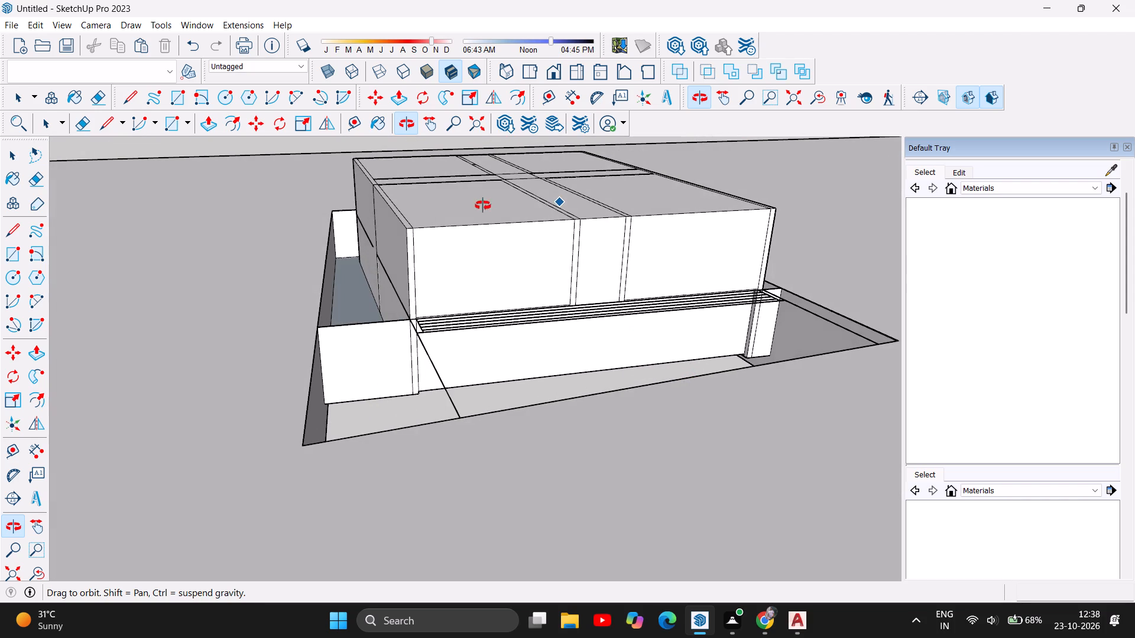
scroll(546, 194, up, 8)
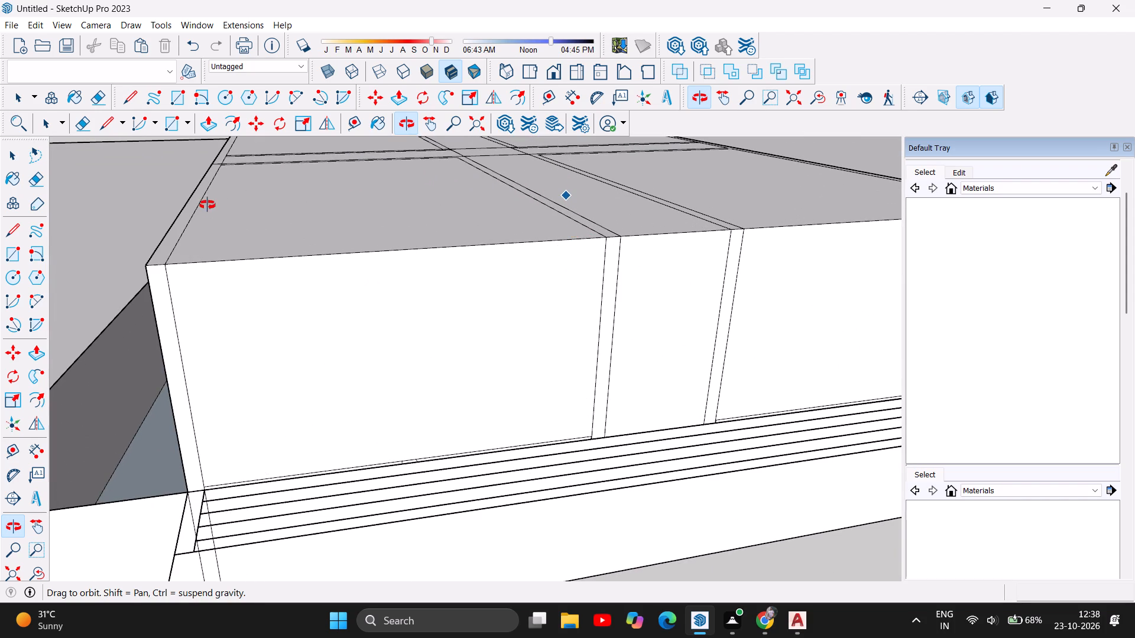
key(t)
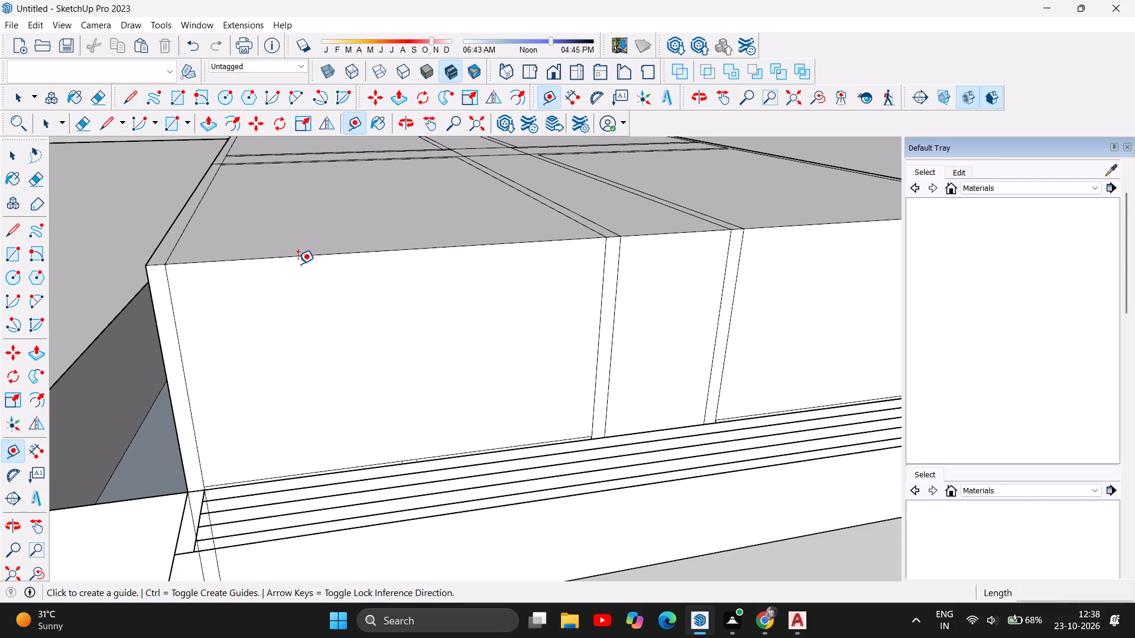
click(305, 253)
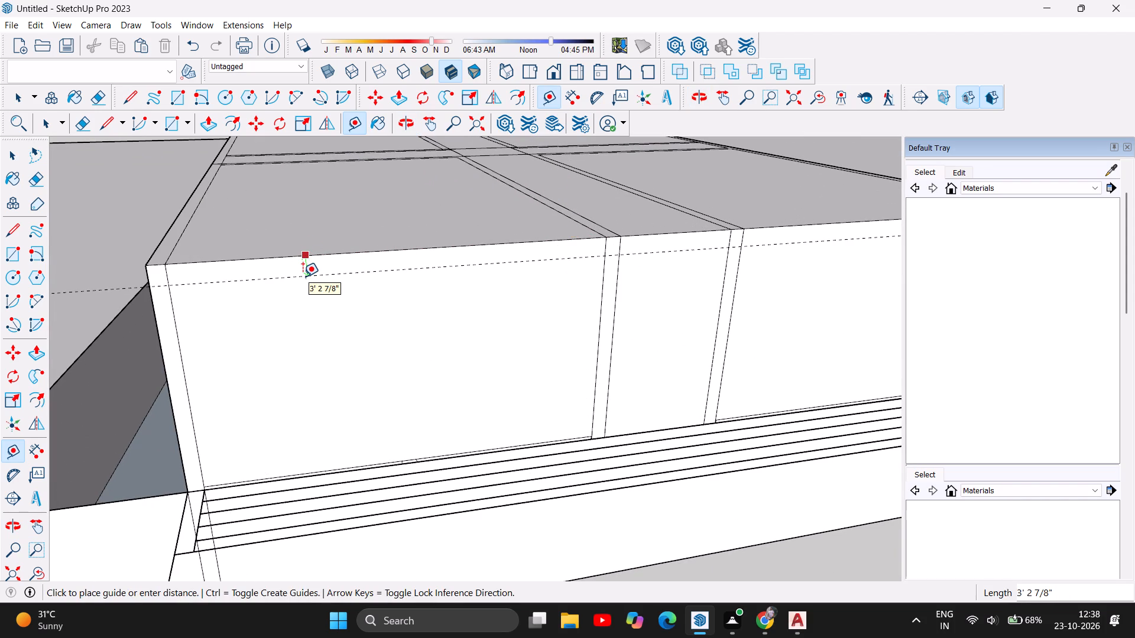
key(5)
key(Return)
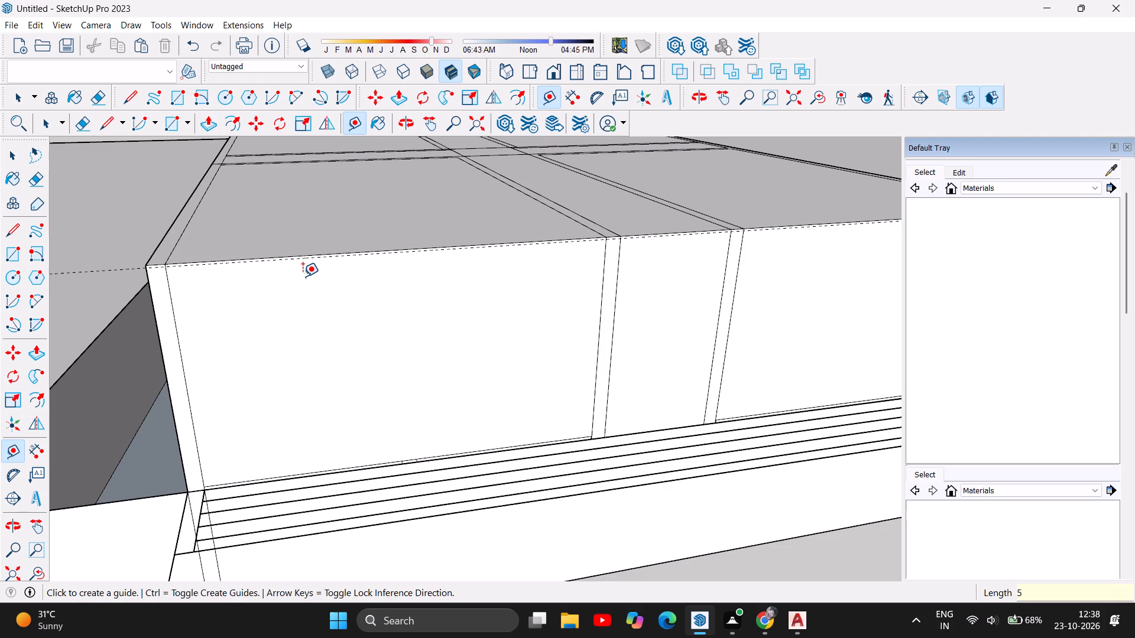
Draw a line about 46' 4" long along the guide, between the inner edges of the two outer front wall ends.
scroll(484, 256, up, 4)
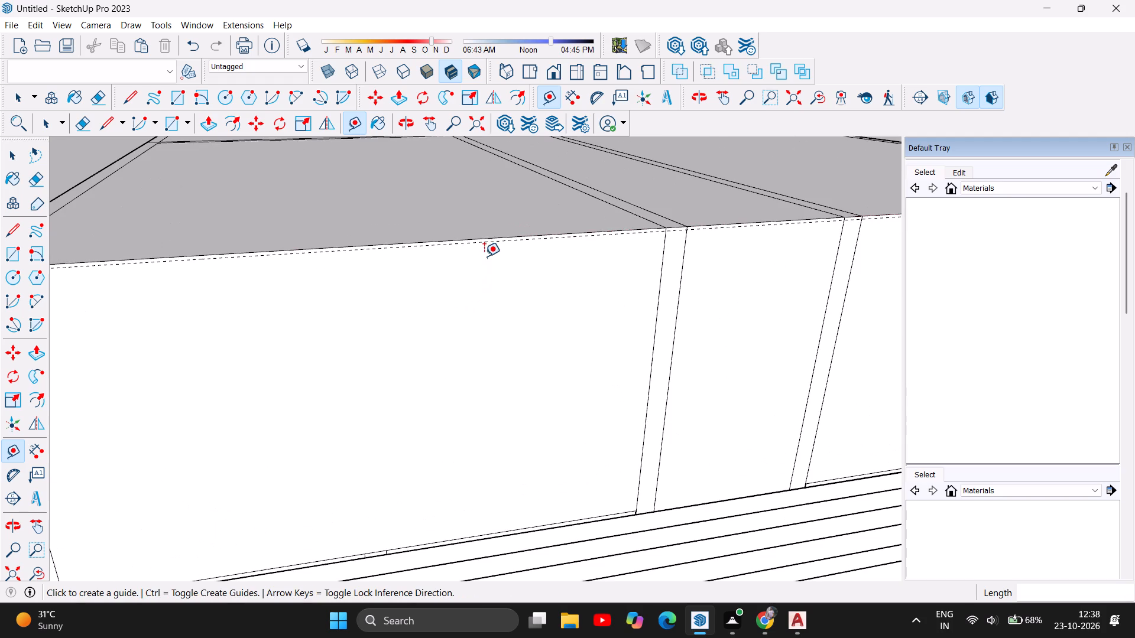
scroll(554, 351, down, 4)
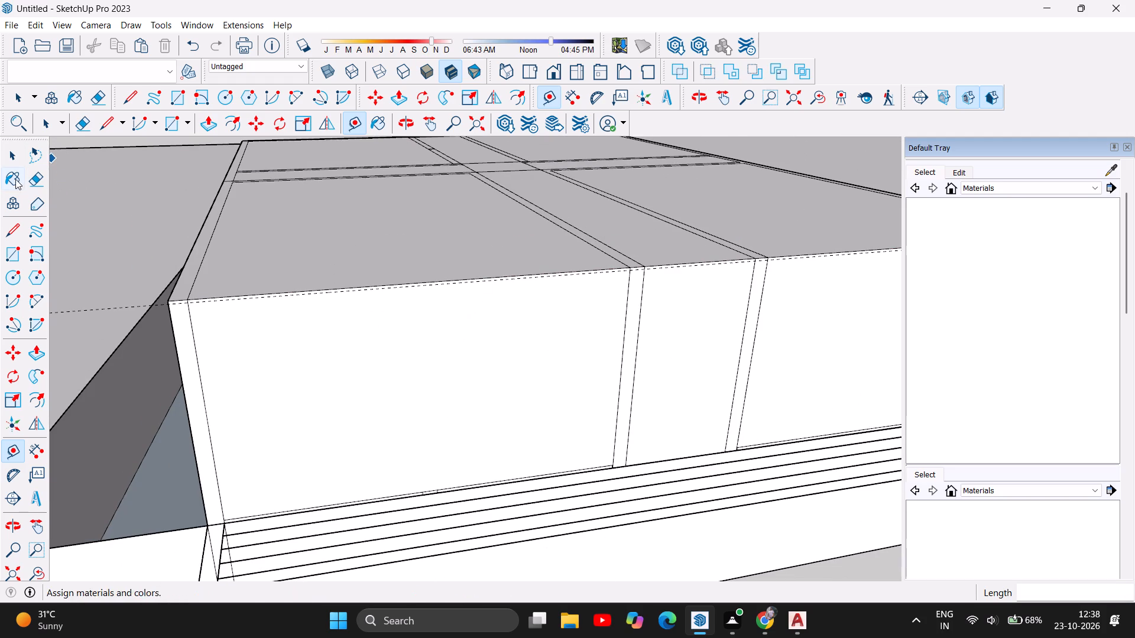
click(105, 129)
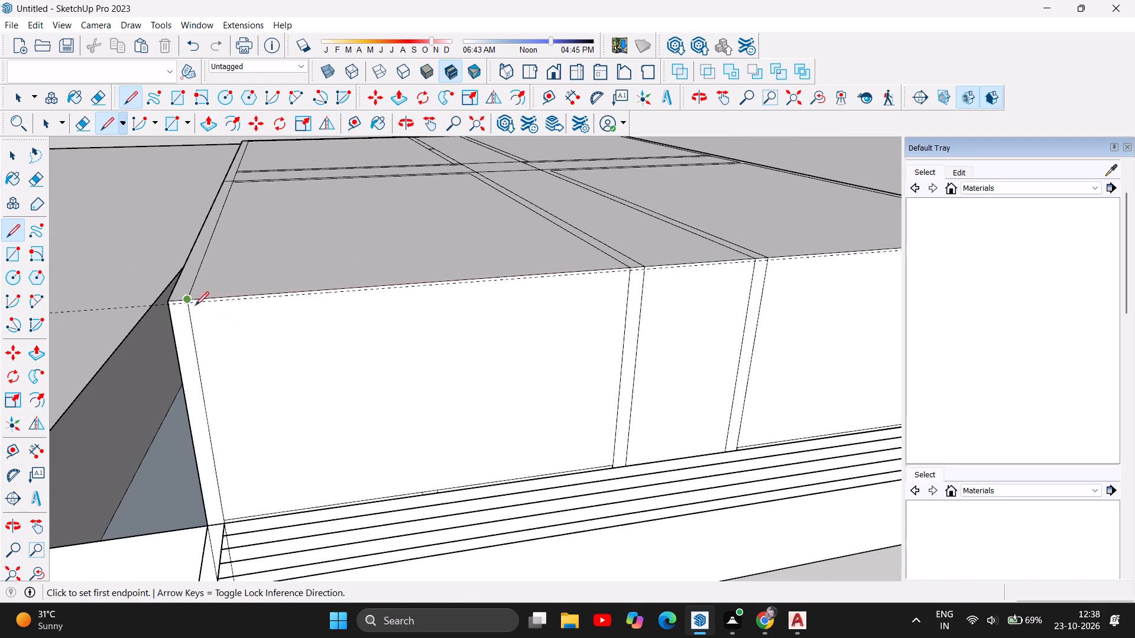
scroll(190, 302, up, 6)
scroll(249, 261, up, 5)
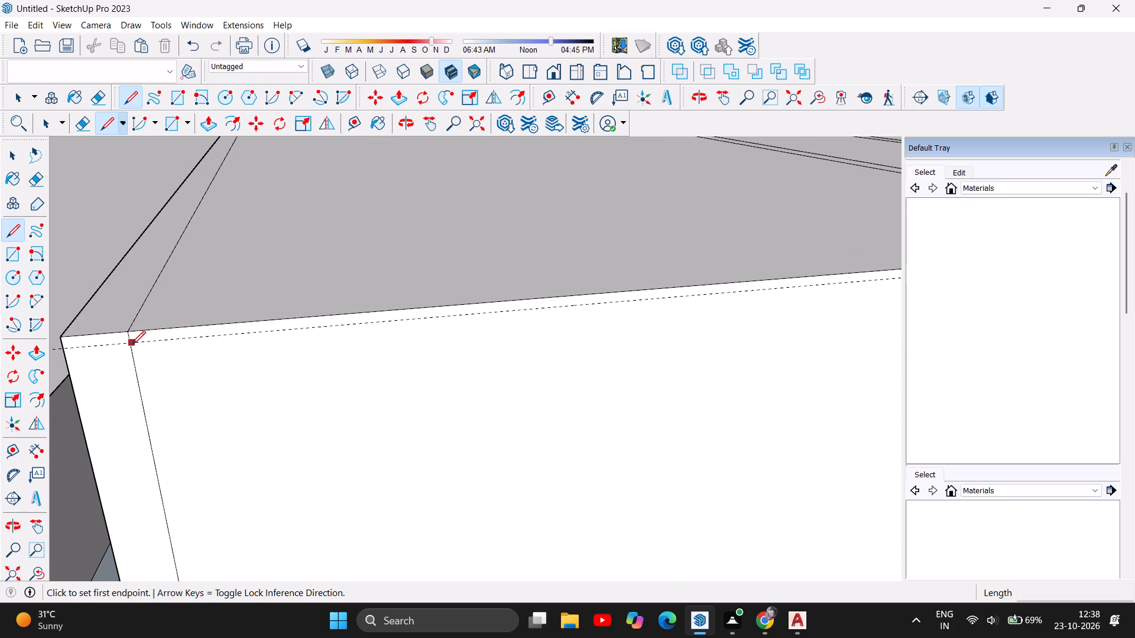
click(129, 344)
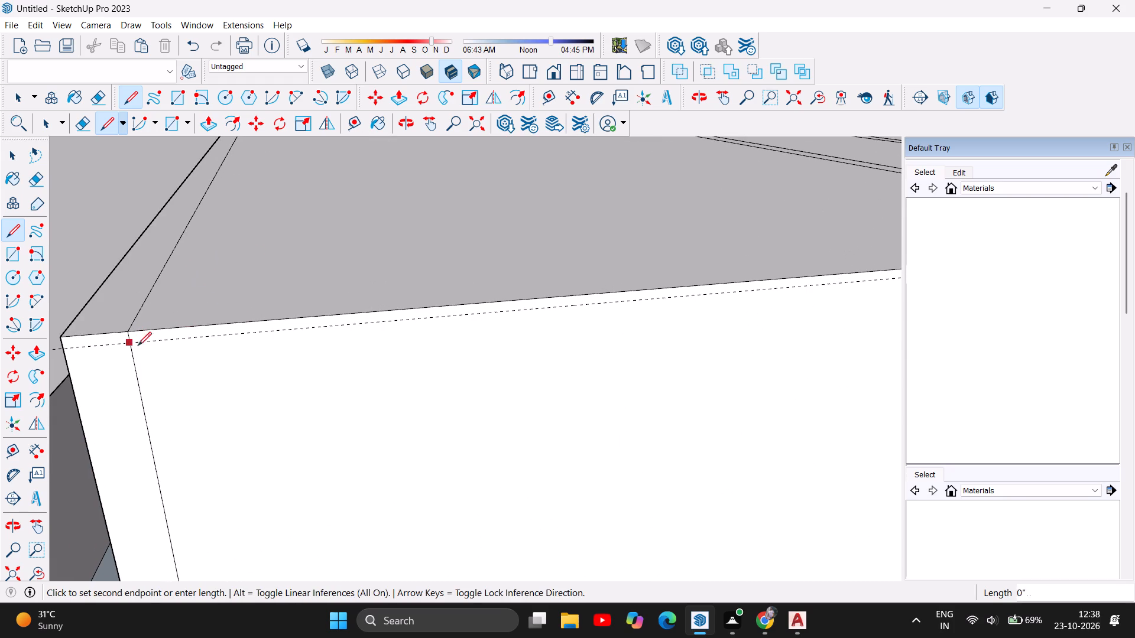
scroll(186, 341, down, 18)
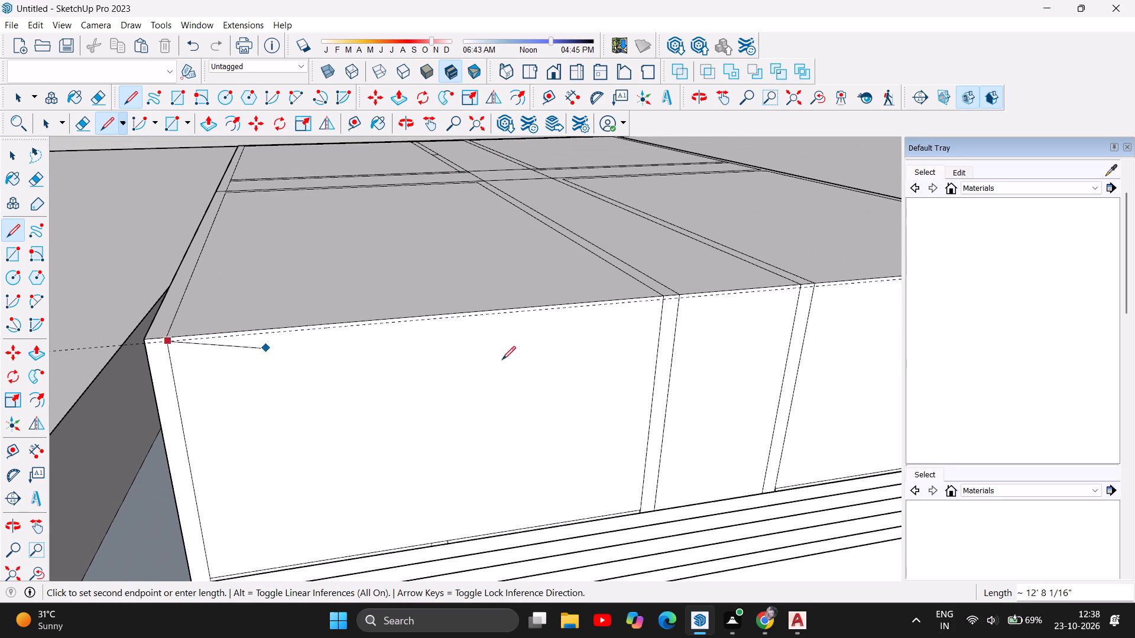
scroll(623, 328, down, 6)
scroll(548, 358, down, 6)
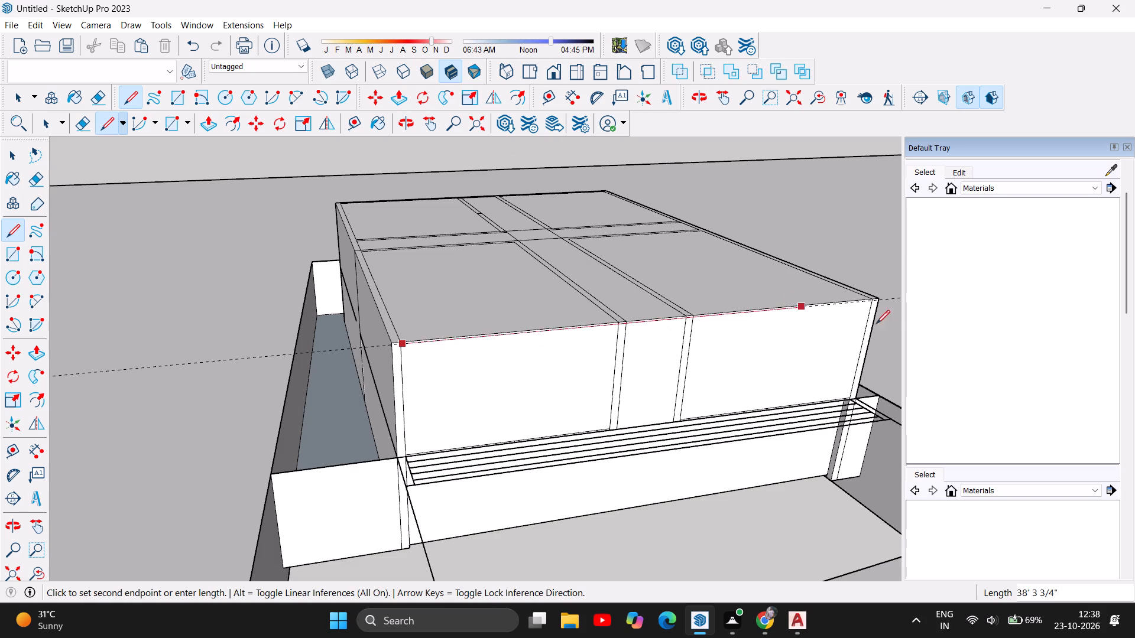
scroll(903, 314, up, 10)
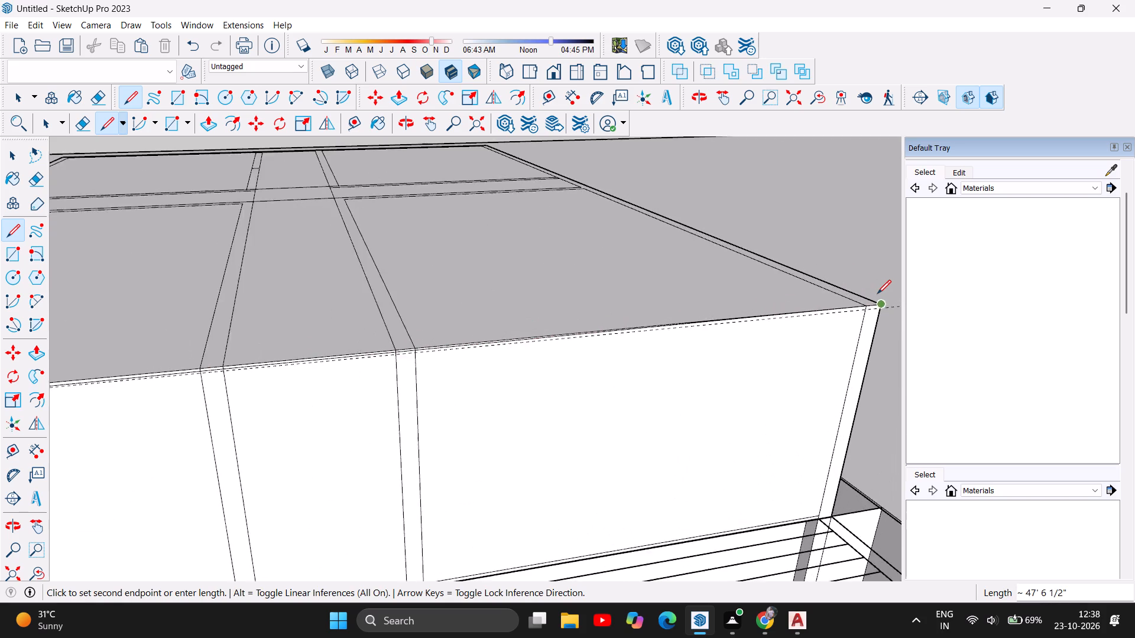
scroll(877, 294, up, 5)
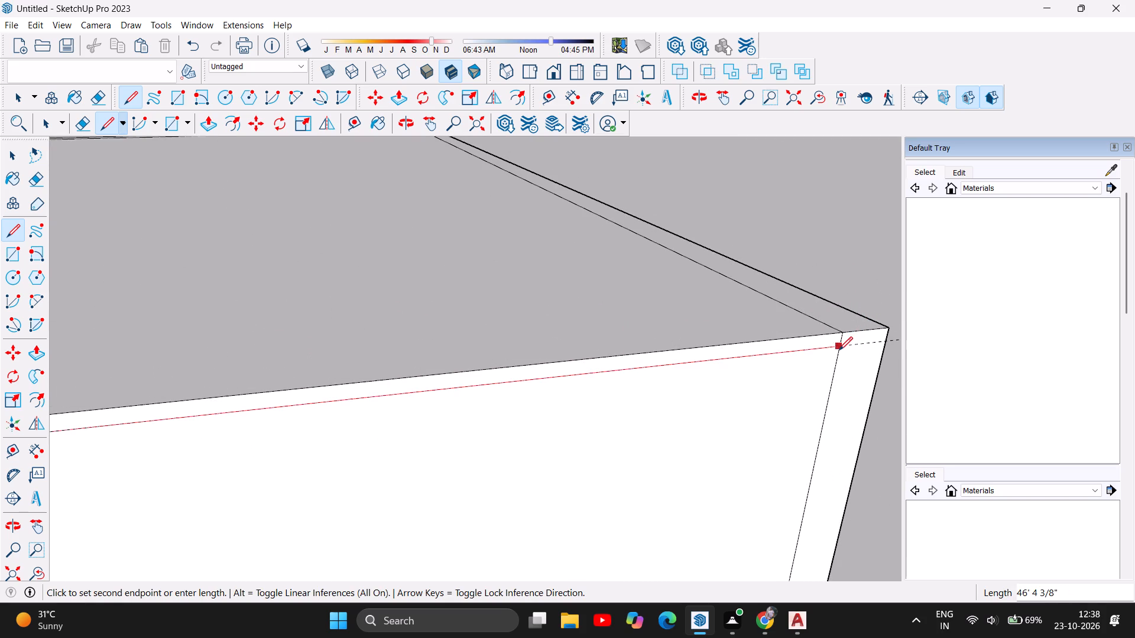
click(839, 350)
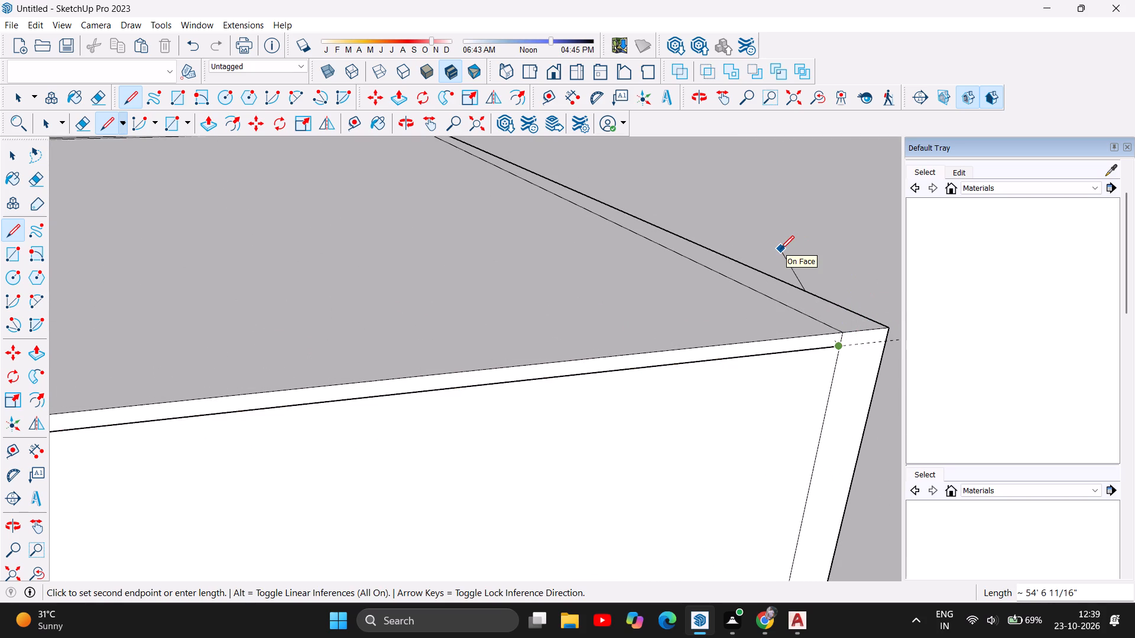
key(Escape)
Delete the front faces closing off the two front rooms and the central corridor below the drawn line.
scroll(780, 249, down, 10)
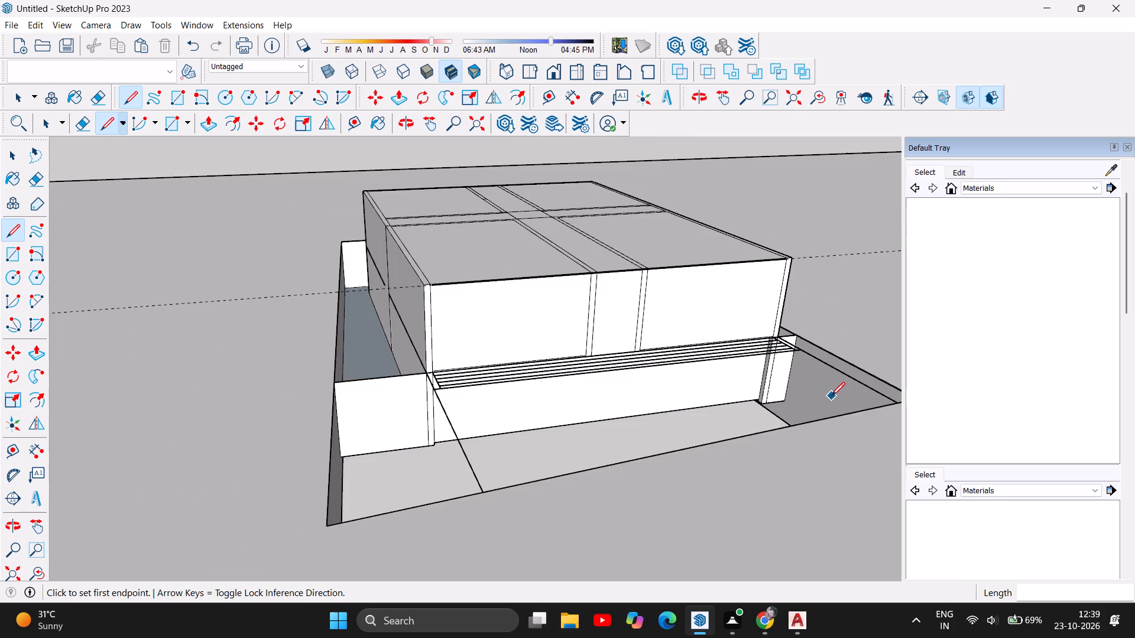
scroll(834, 392, up, 5)
click(9, 157)
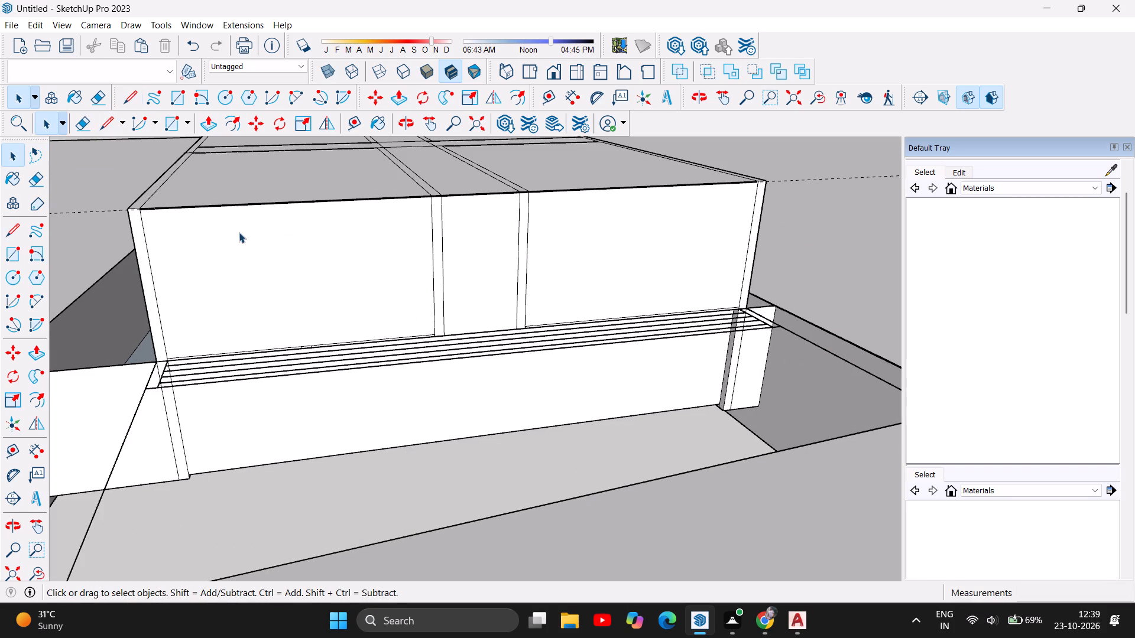
click(256, 255)
key(Delete)
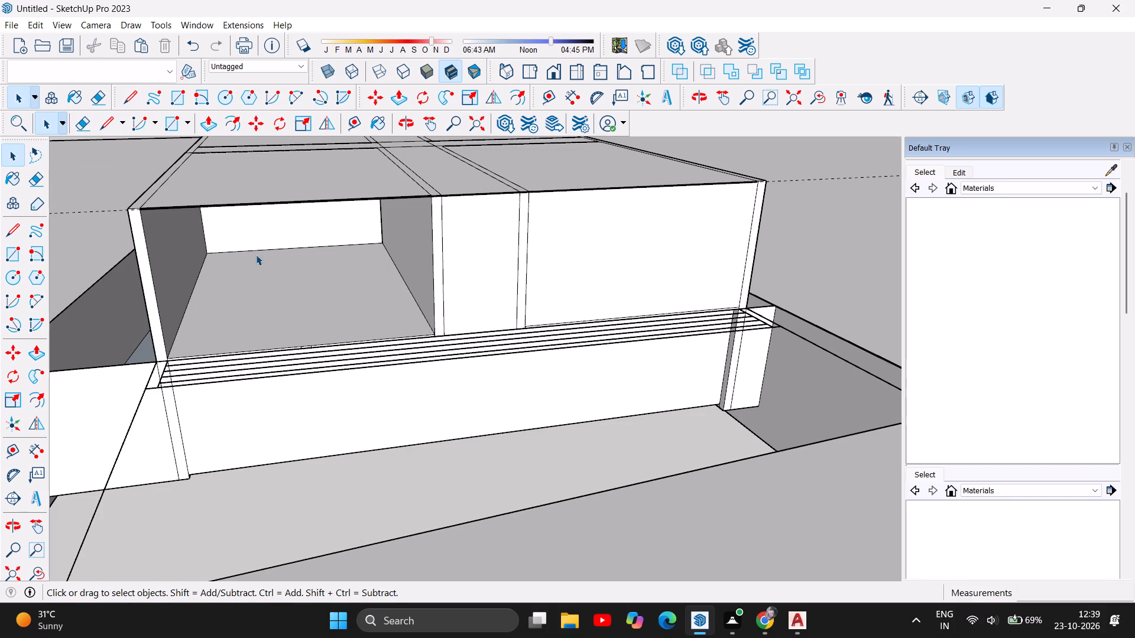
click(587, 241)
key(Delete)
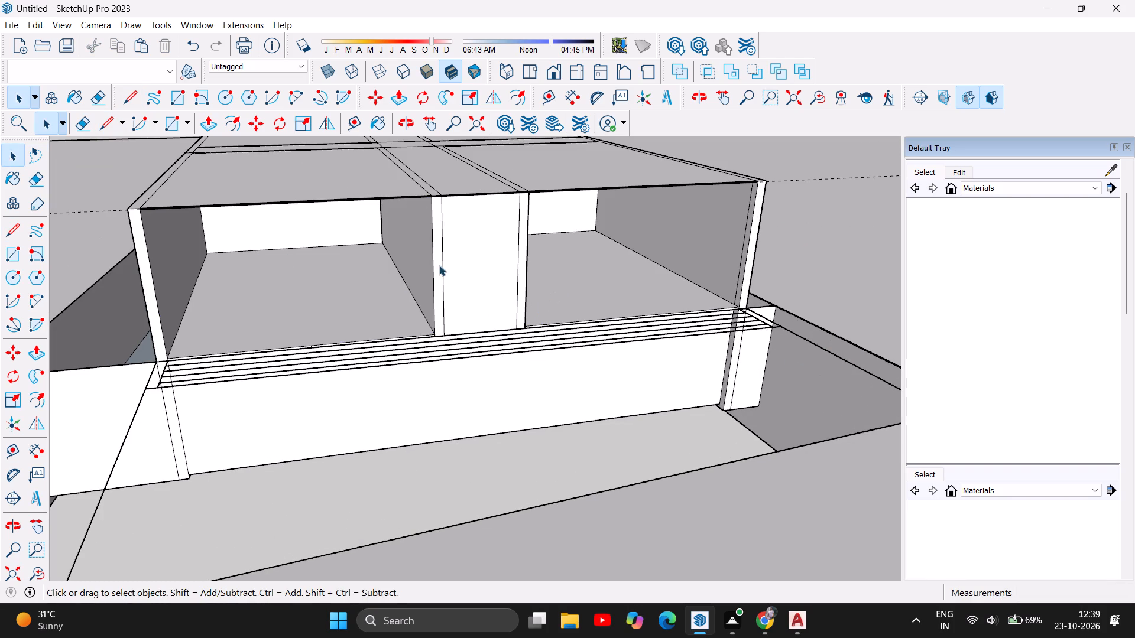
click(472, 266)
key(Delete)
Examine the opened front rooms and the central corridor through to the stairs.
scroll(312, 368, down, 6)
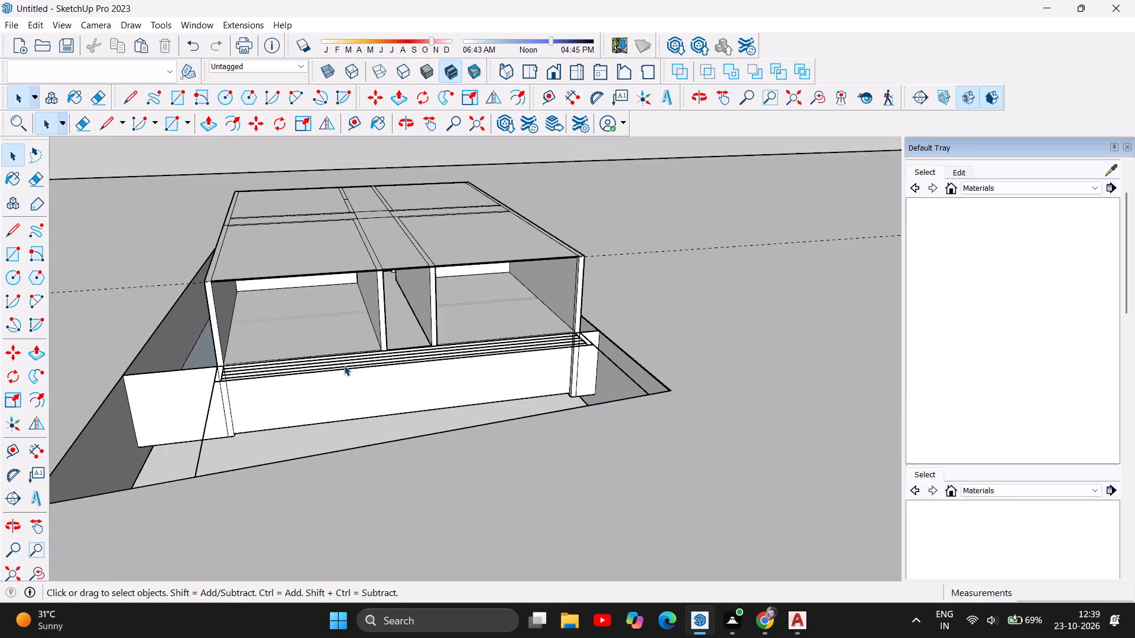
scroll(503, 287, up, 5)
scroll(352, 343, up, 4)
scroll(301, 293, up, 3)
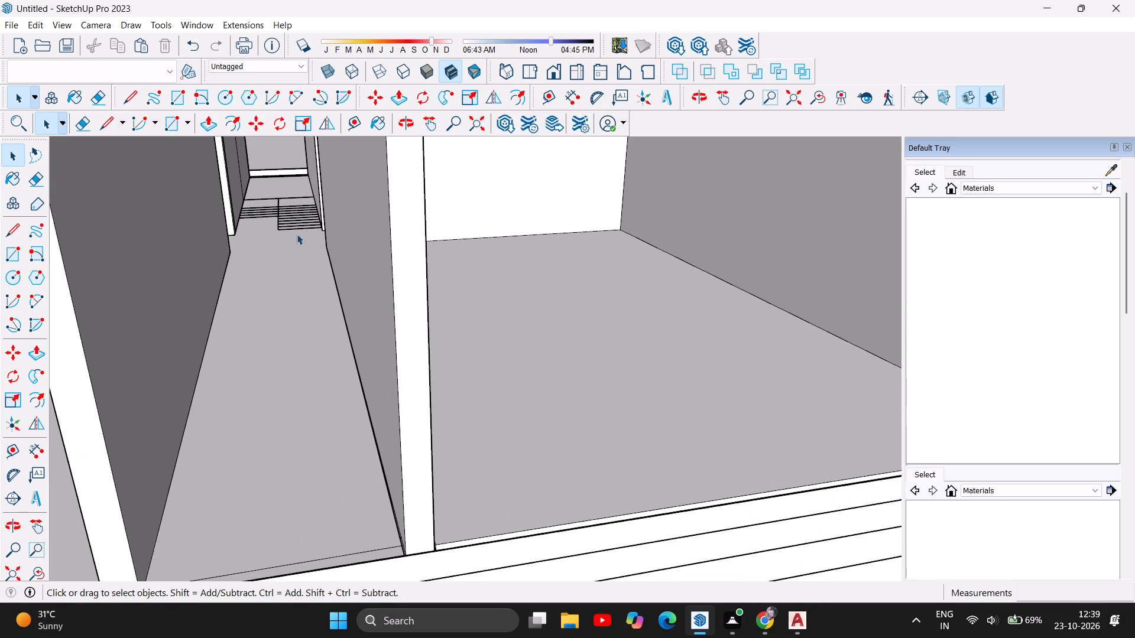
scroll(281, 289, down, 4)
scroll(281, 298, up, 6)
scroll(285, 285, down, 5)
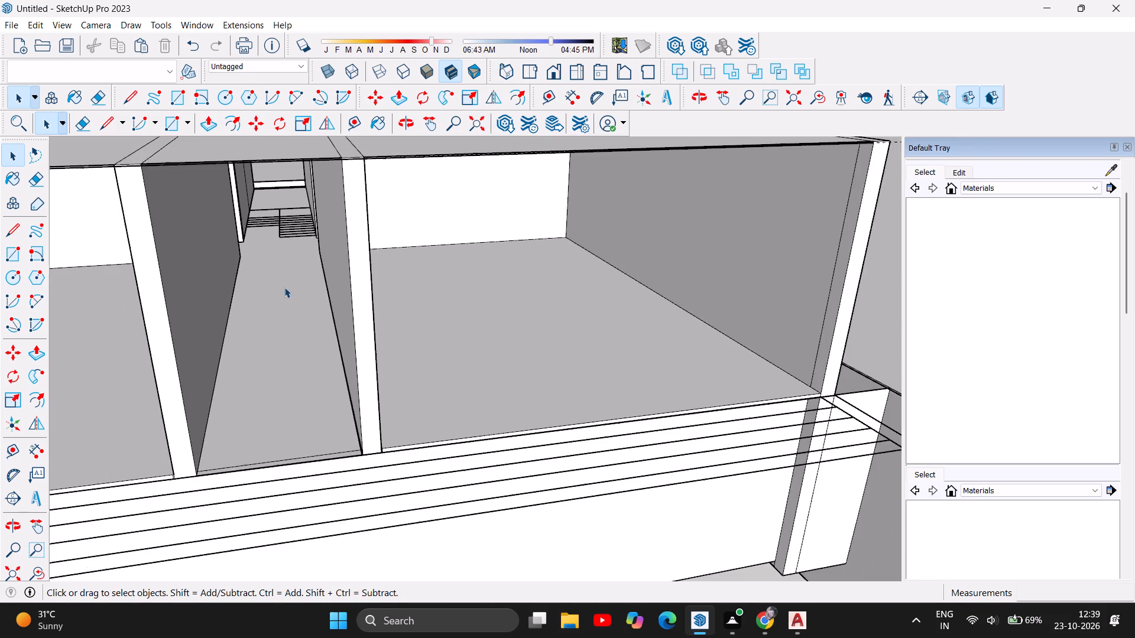
scroll(283, 288, down, 9)
scroll(225, 324, up, 3)
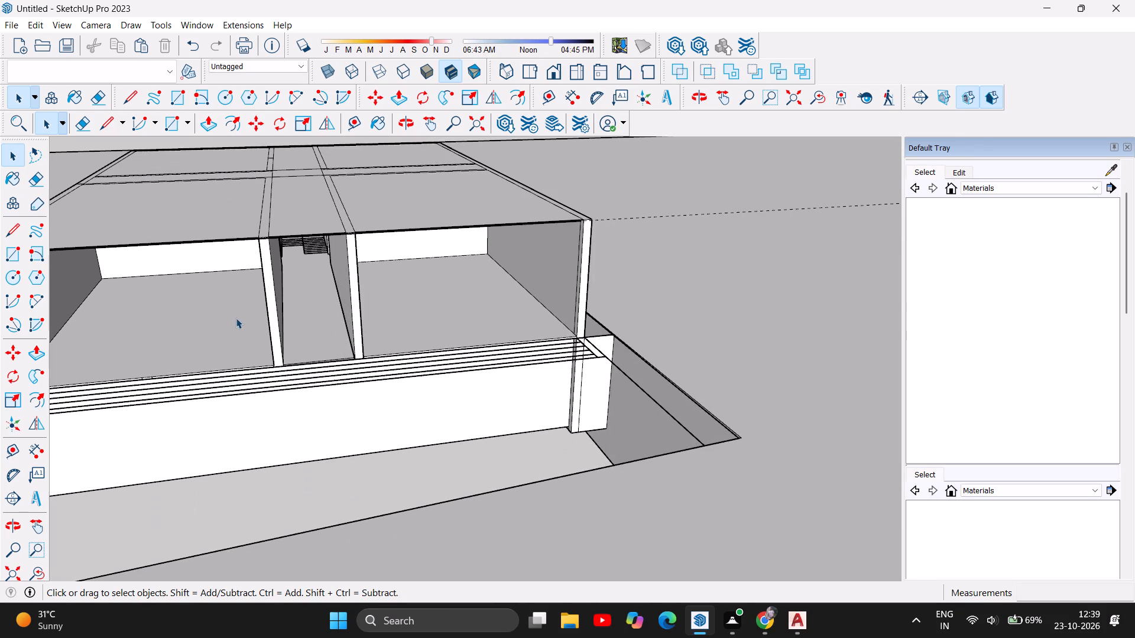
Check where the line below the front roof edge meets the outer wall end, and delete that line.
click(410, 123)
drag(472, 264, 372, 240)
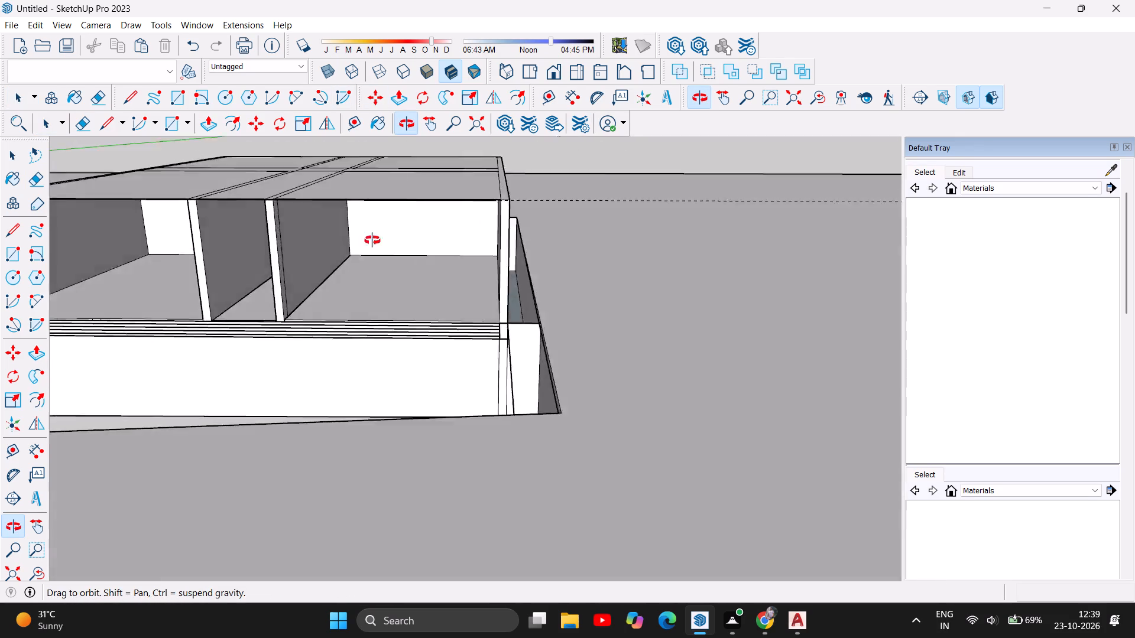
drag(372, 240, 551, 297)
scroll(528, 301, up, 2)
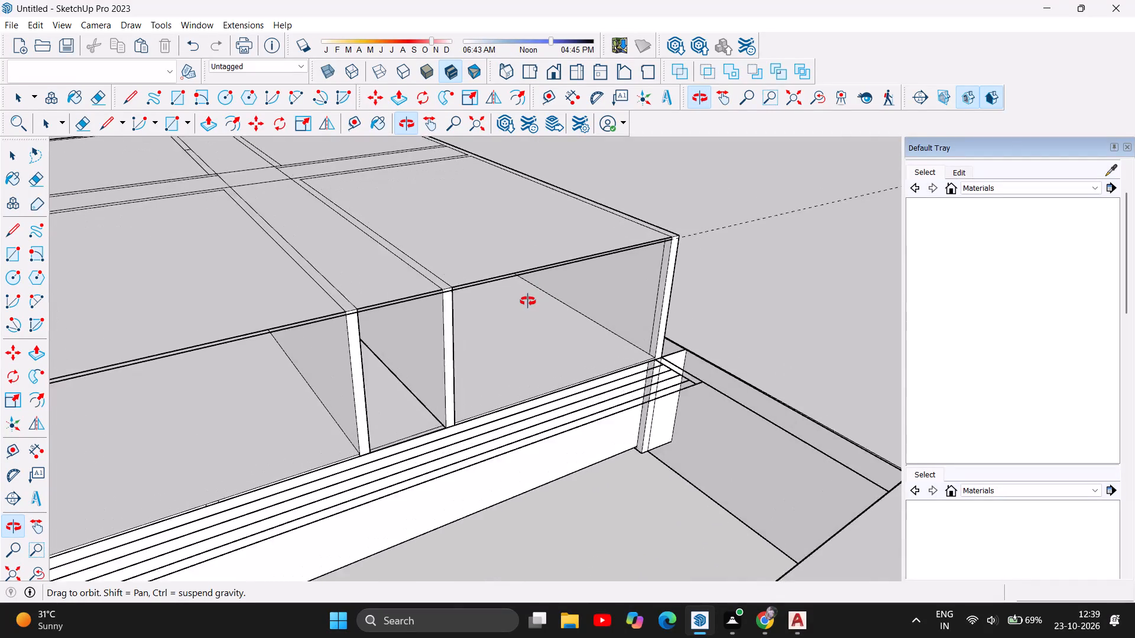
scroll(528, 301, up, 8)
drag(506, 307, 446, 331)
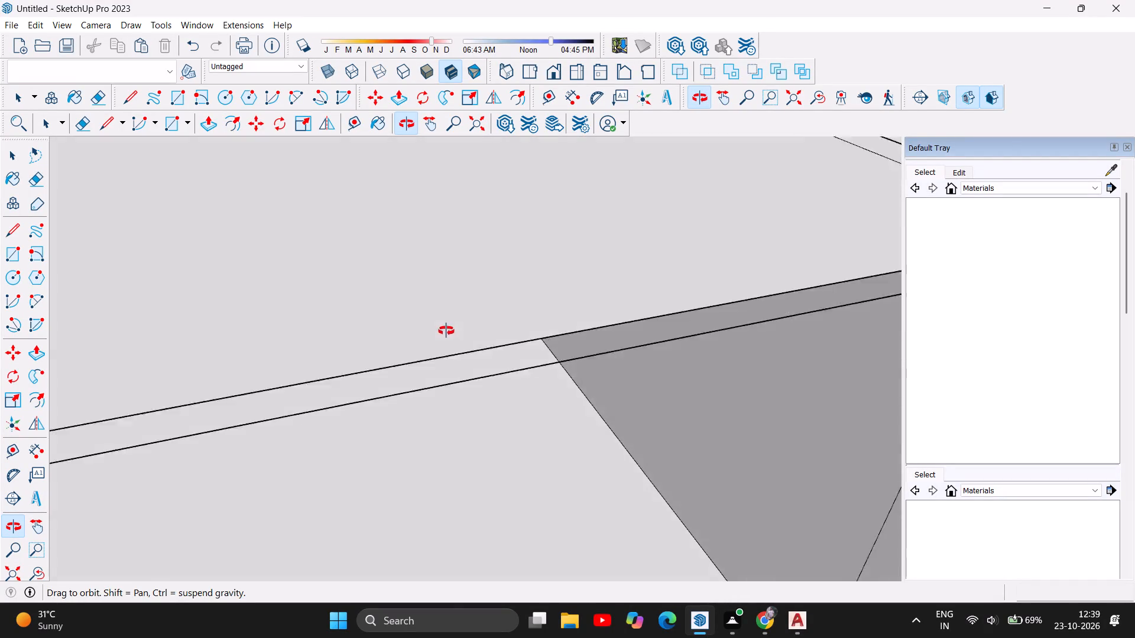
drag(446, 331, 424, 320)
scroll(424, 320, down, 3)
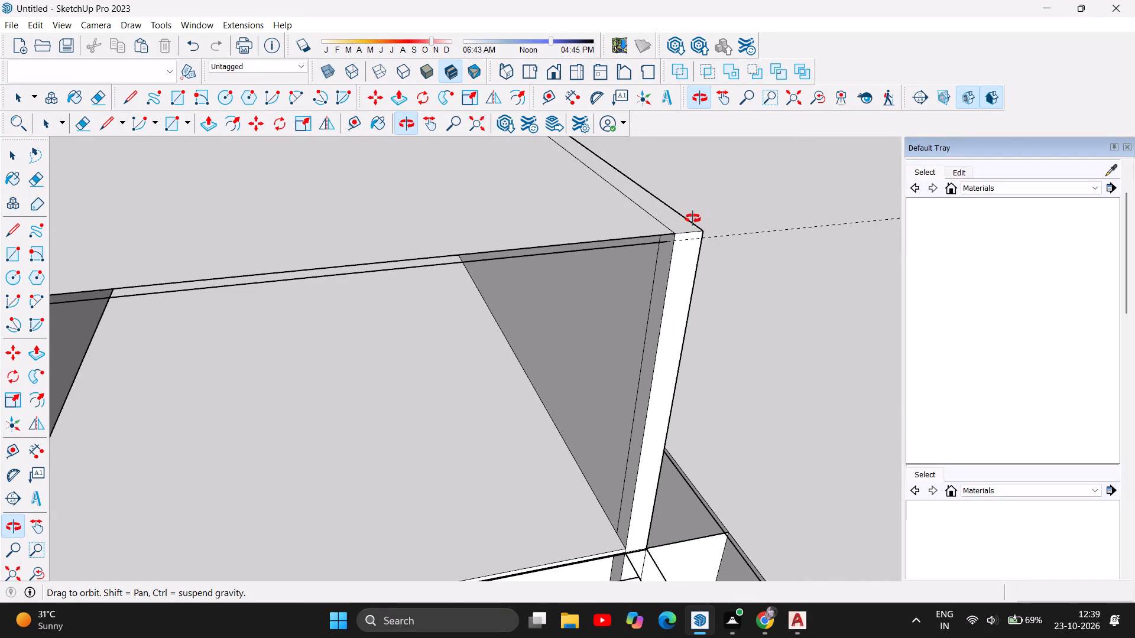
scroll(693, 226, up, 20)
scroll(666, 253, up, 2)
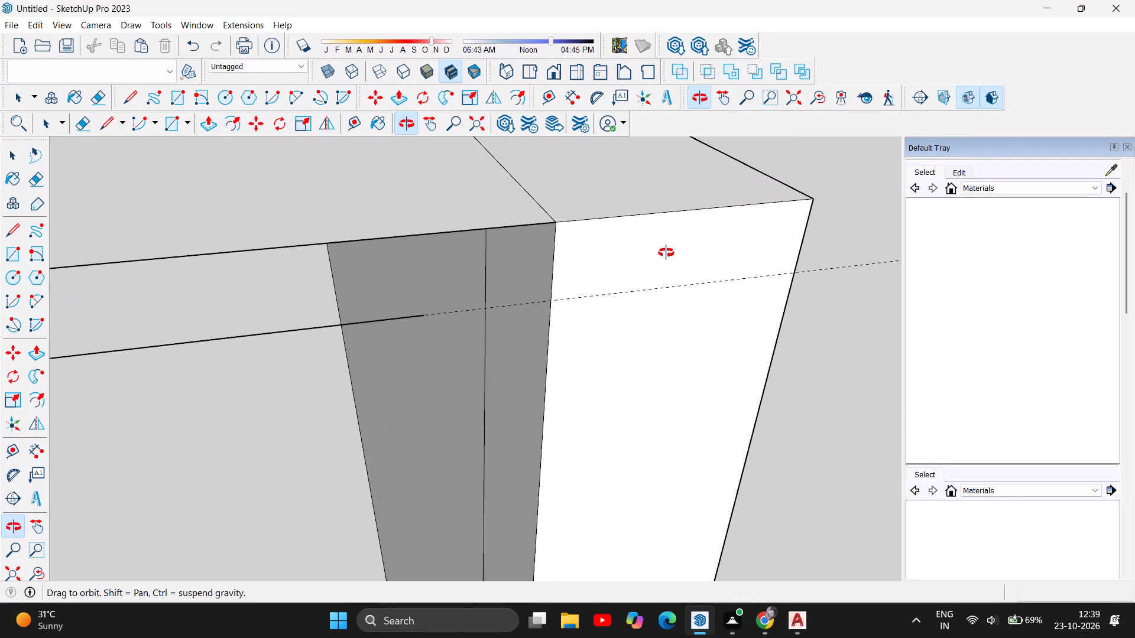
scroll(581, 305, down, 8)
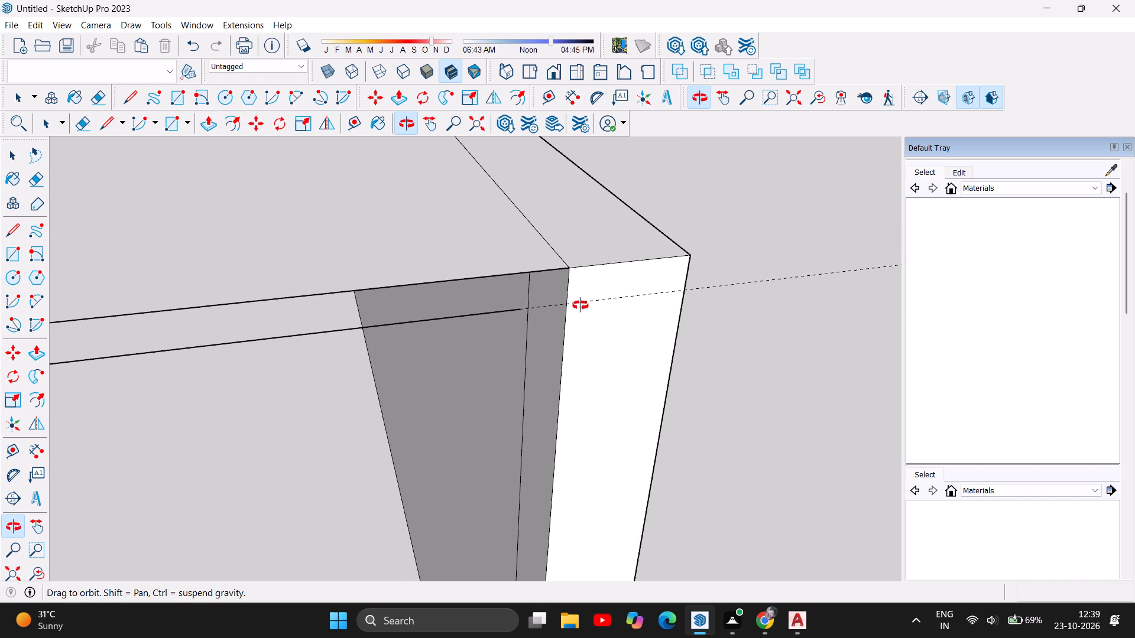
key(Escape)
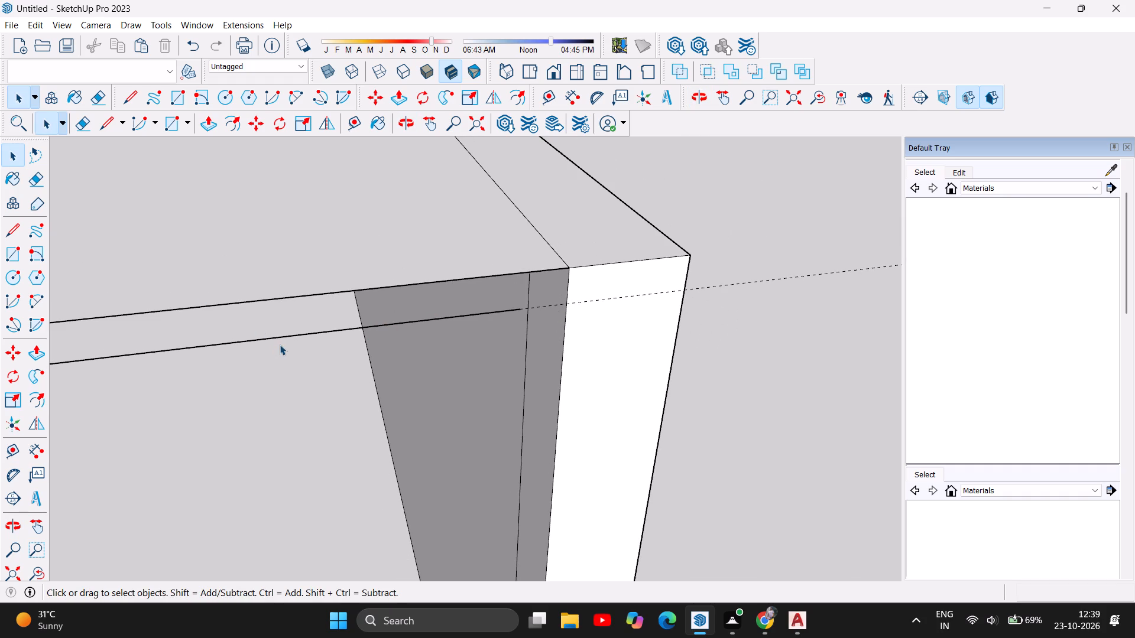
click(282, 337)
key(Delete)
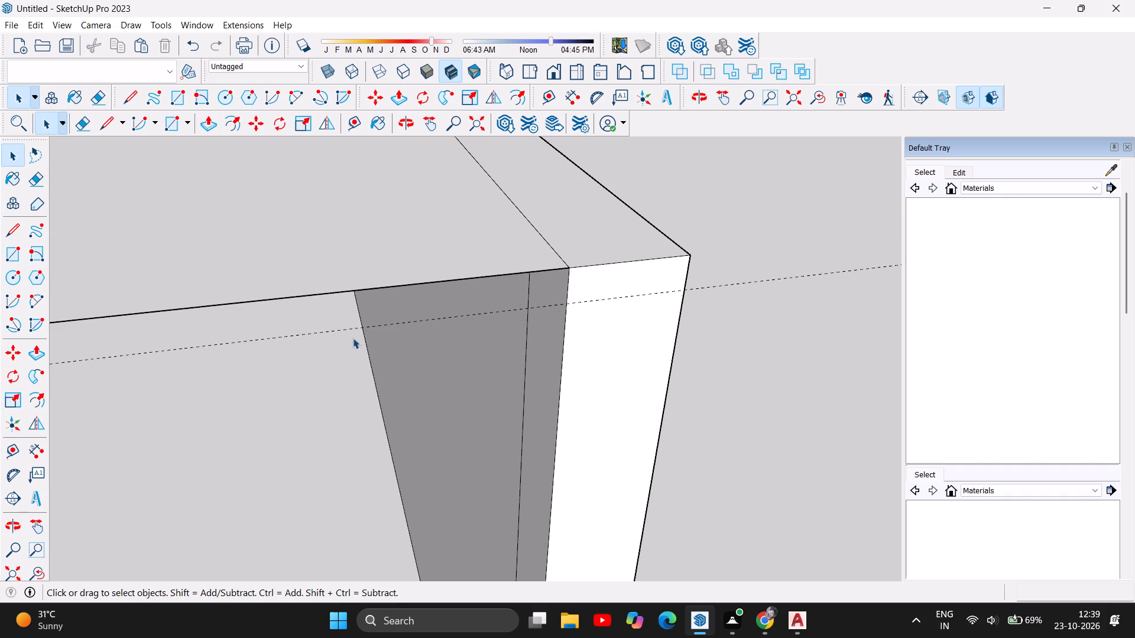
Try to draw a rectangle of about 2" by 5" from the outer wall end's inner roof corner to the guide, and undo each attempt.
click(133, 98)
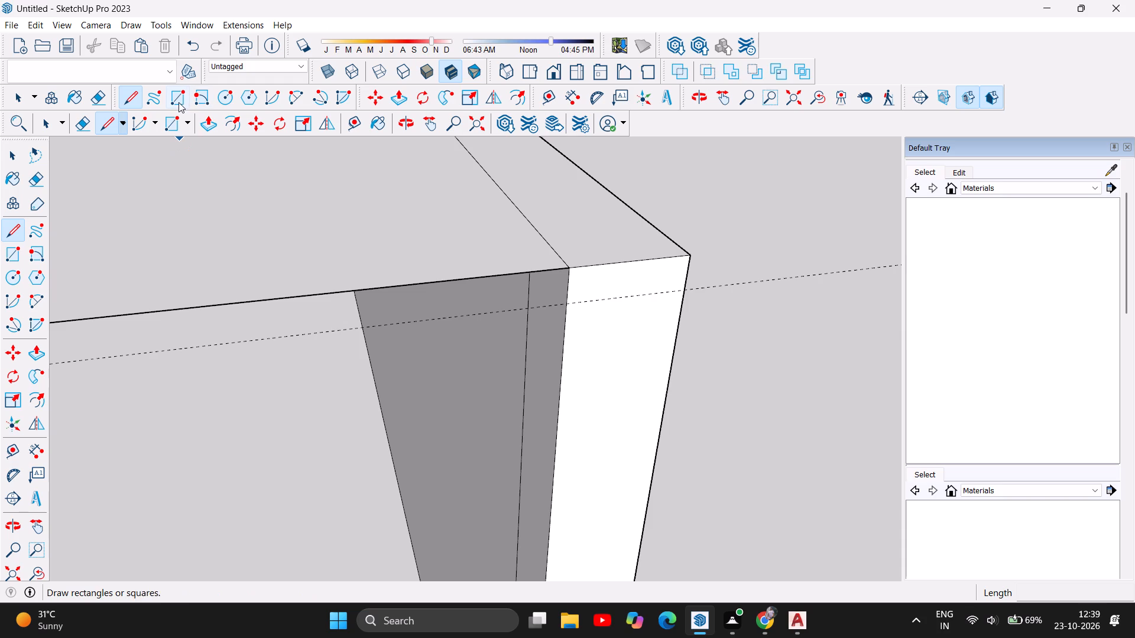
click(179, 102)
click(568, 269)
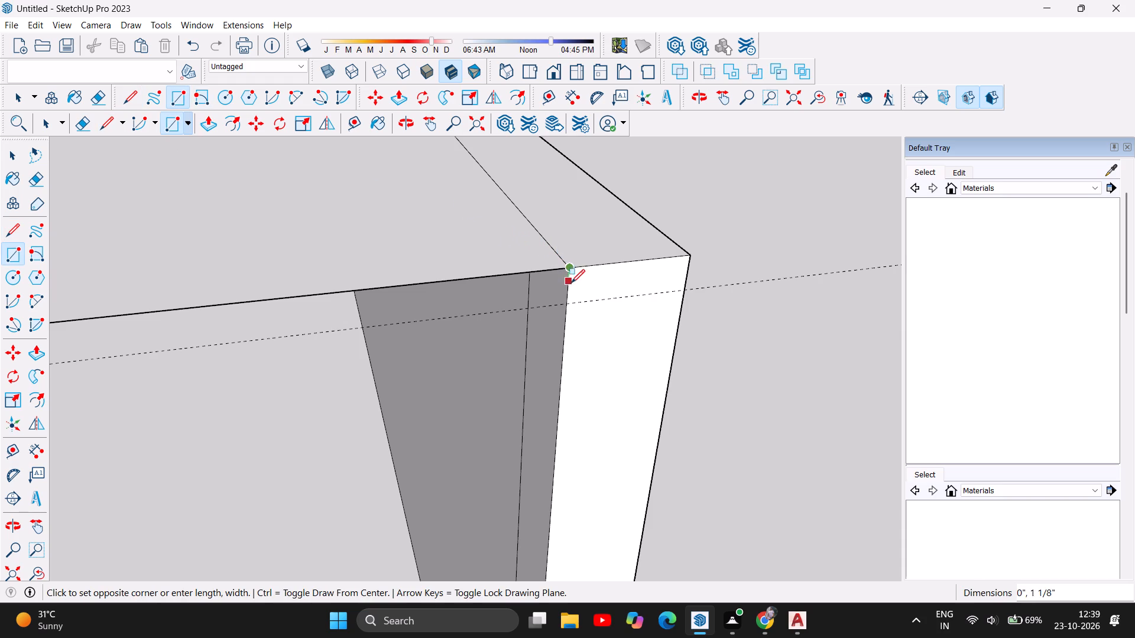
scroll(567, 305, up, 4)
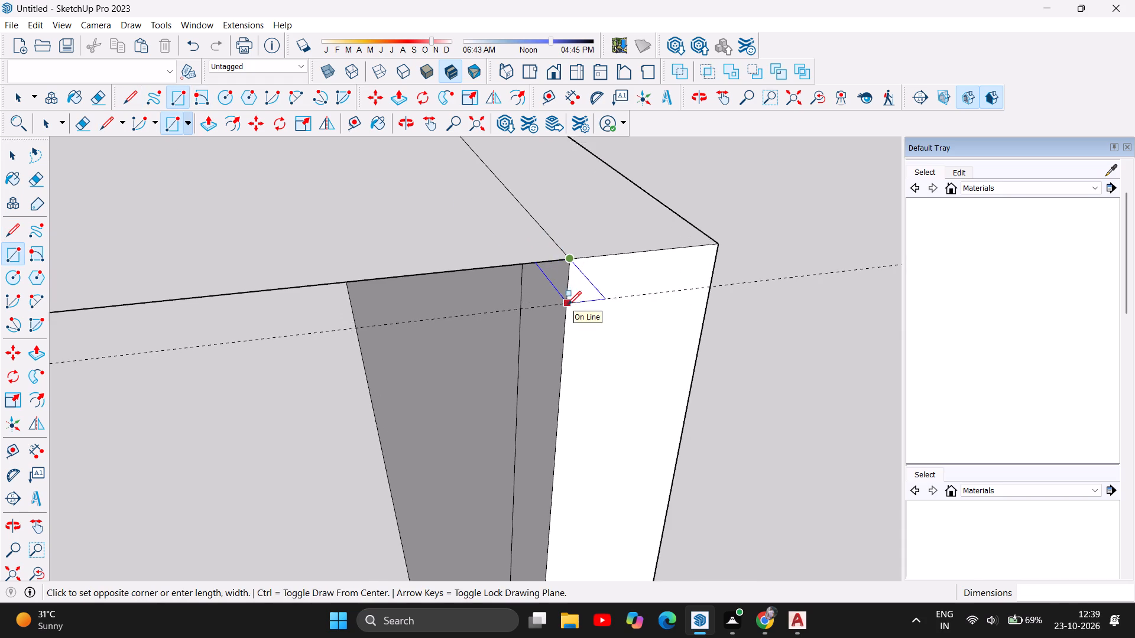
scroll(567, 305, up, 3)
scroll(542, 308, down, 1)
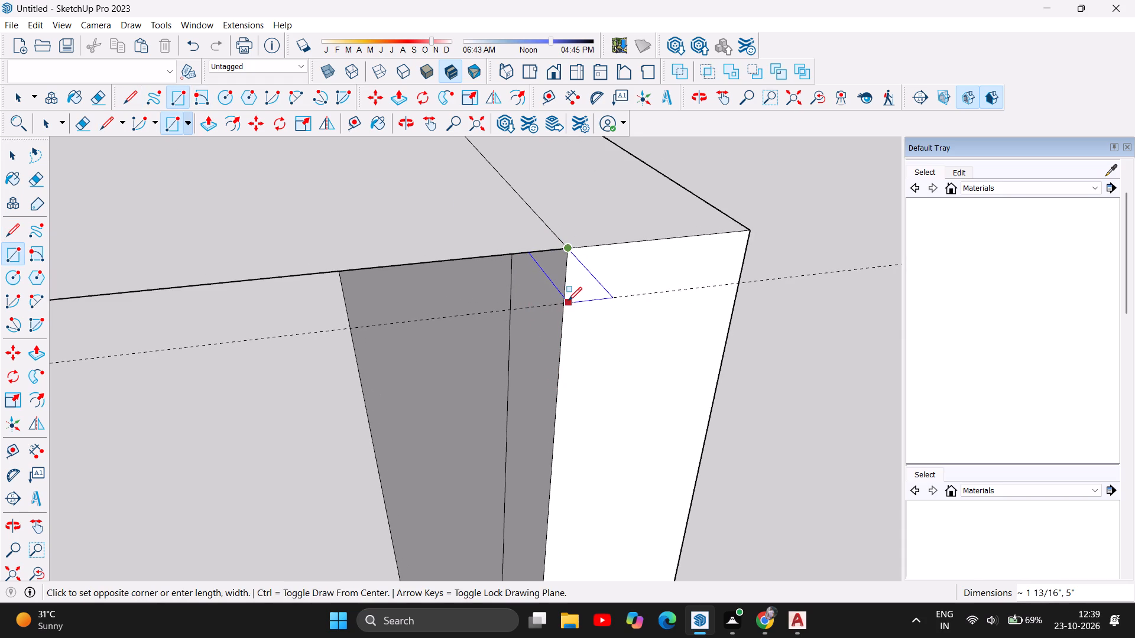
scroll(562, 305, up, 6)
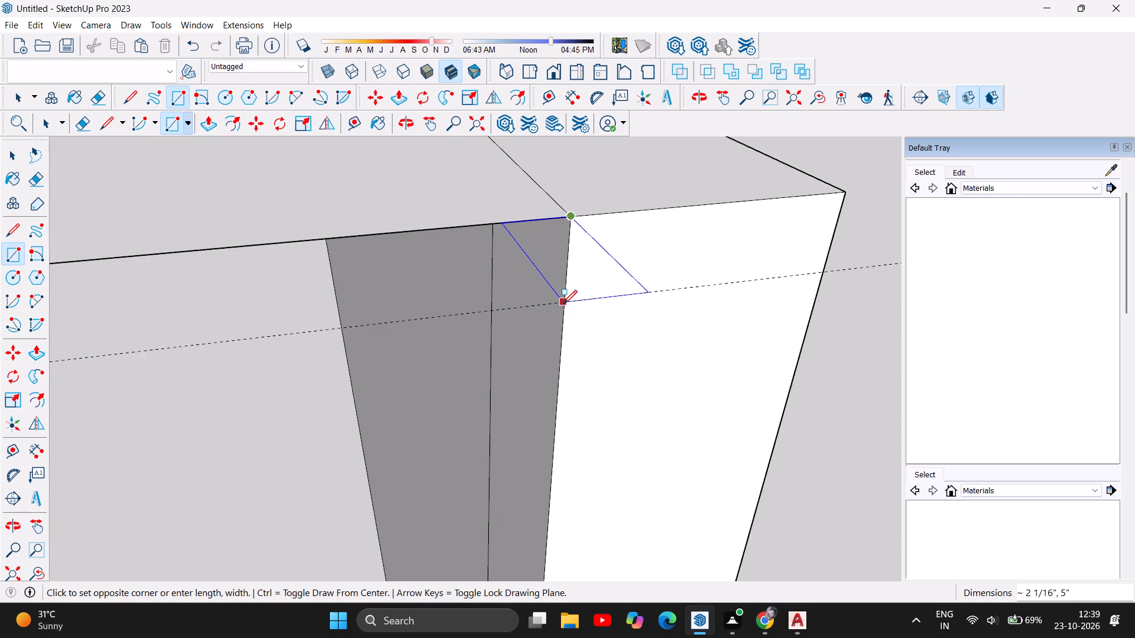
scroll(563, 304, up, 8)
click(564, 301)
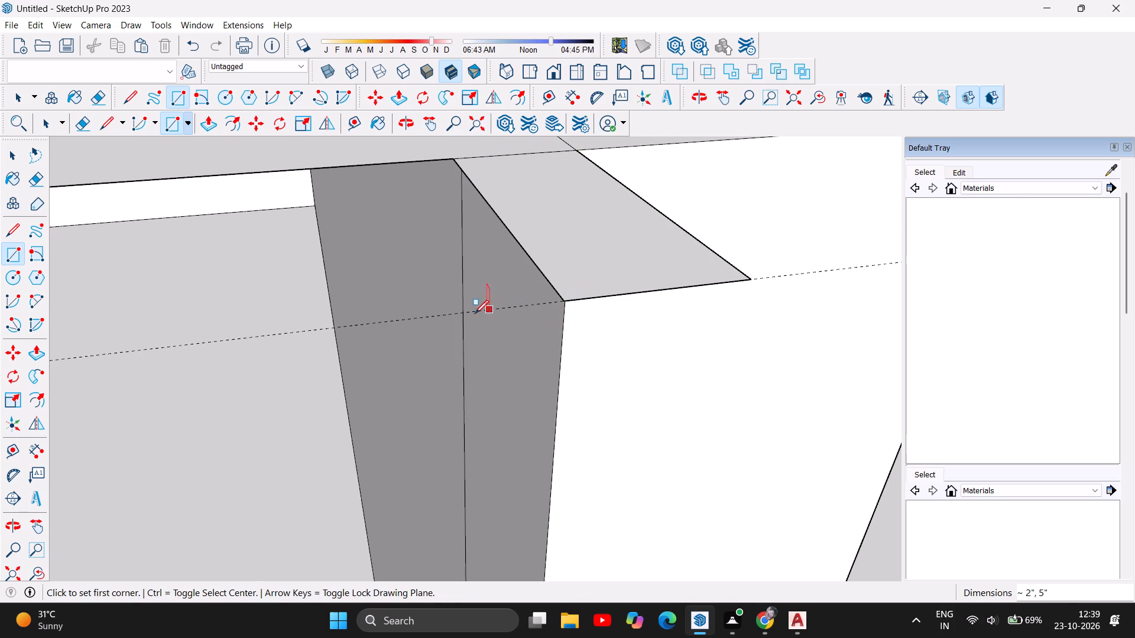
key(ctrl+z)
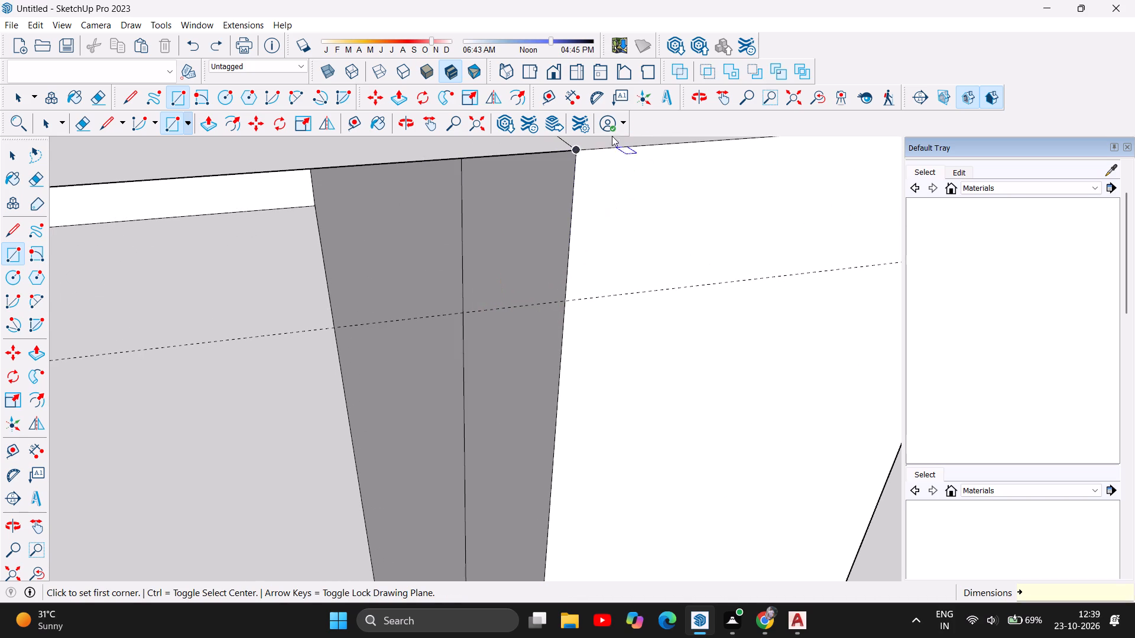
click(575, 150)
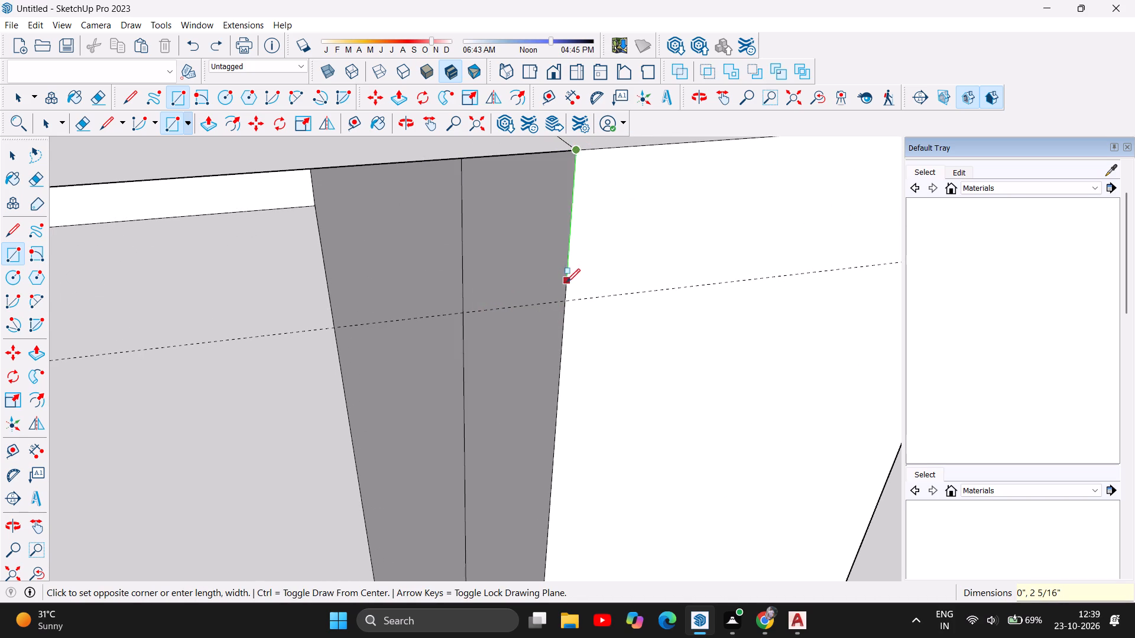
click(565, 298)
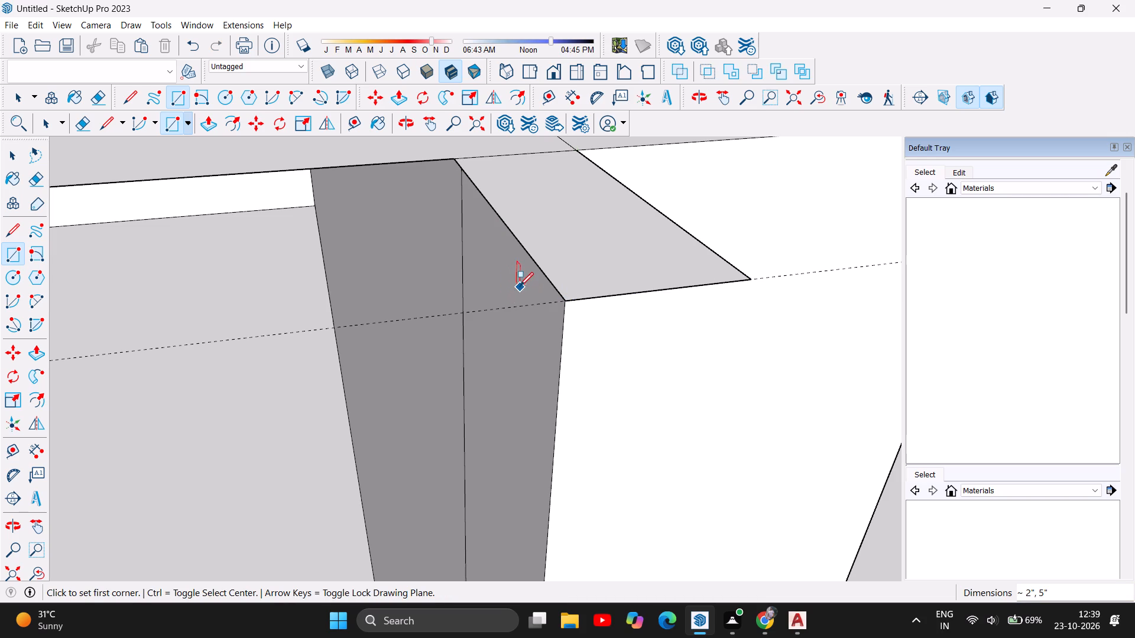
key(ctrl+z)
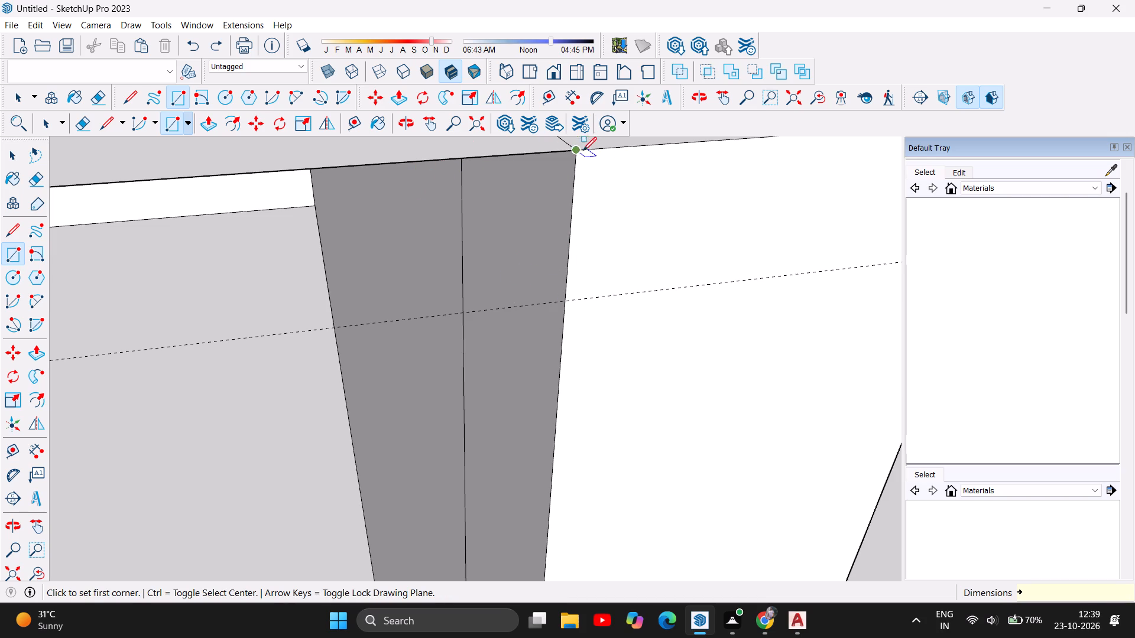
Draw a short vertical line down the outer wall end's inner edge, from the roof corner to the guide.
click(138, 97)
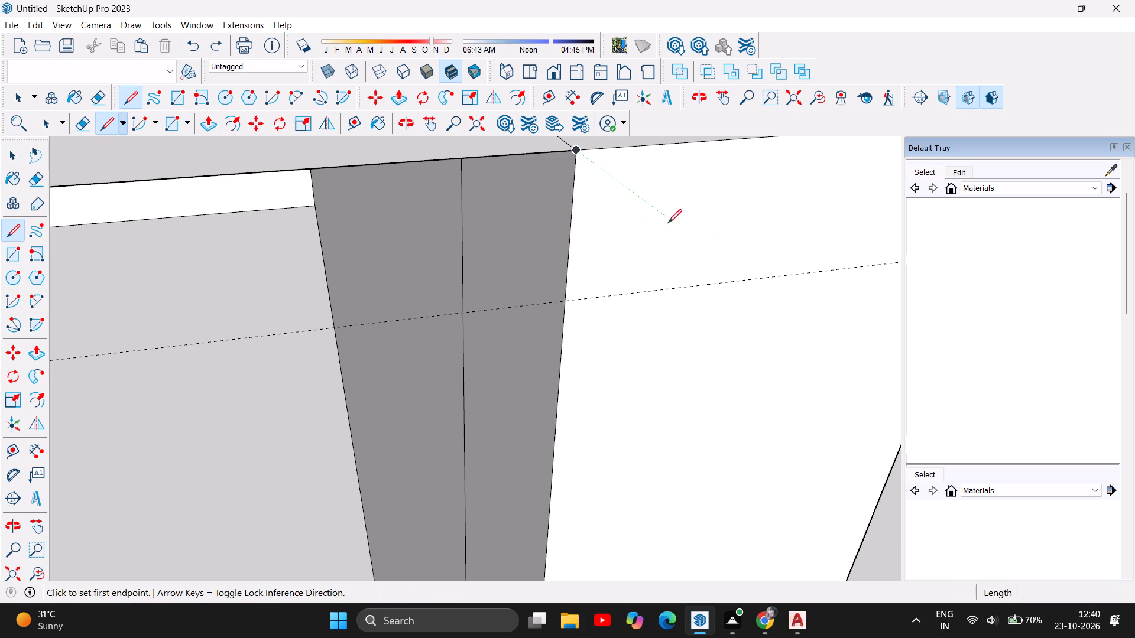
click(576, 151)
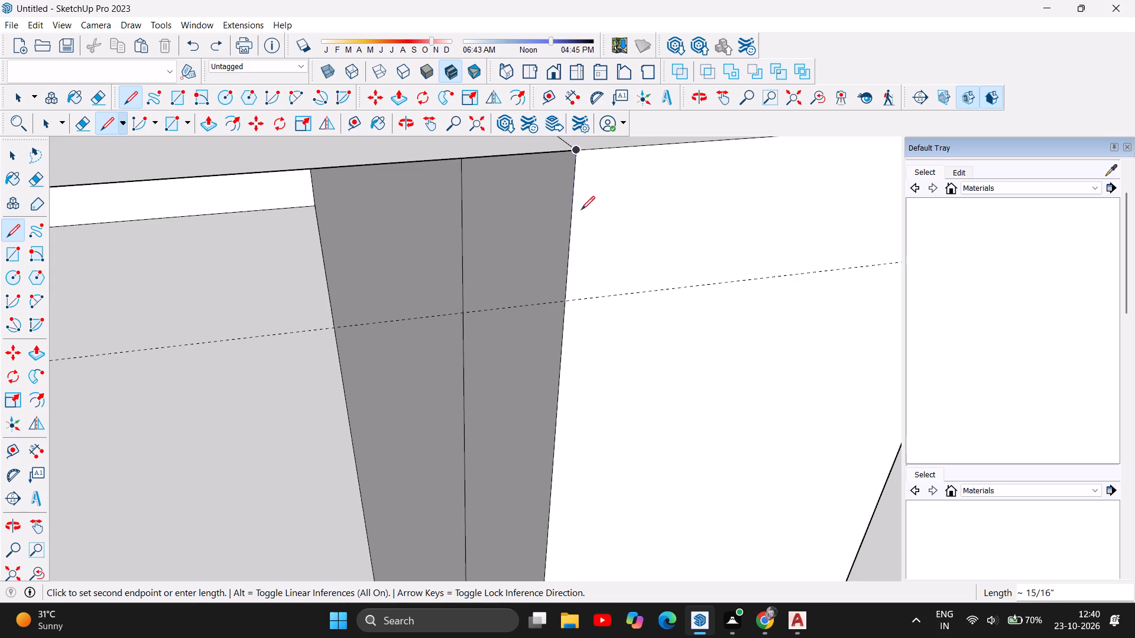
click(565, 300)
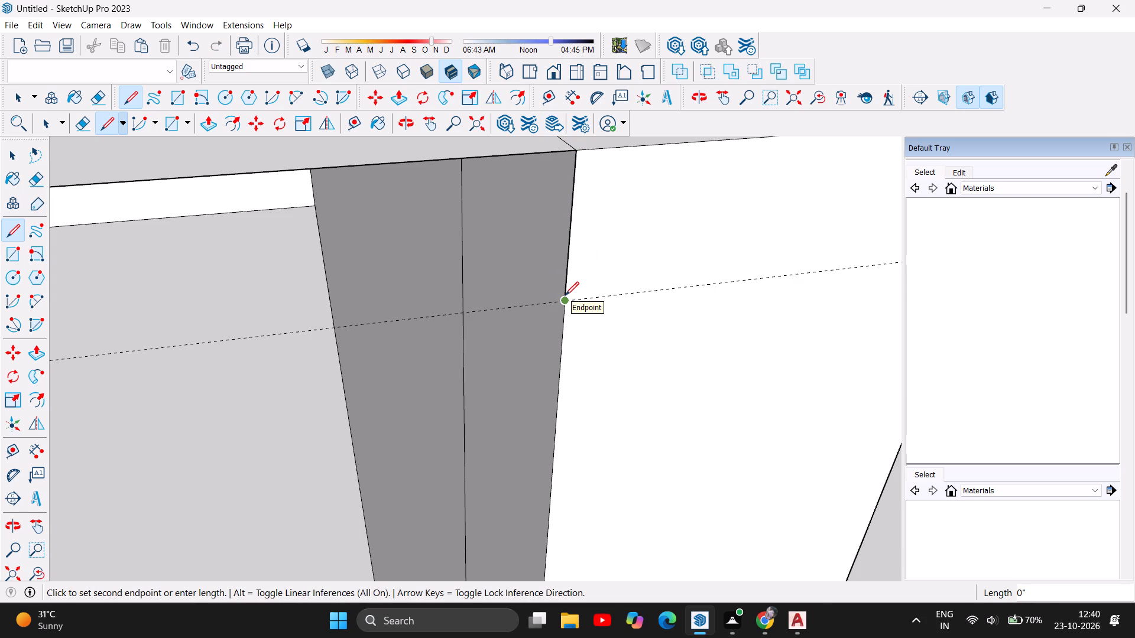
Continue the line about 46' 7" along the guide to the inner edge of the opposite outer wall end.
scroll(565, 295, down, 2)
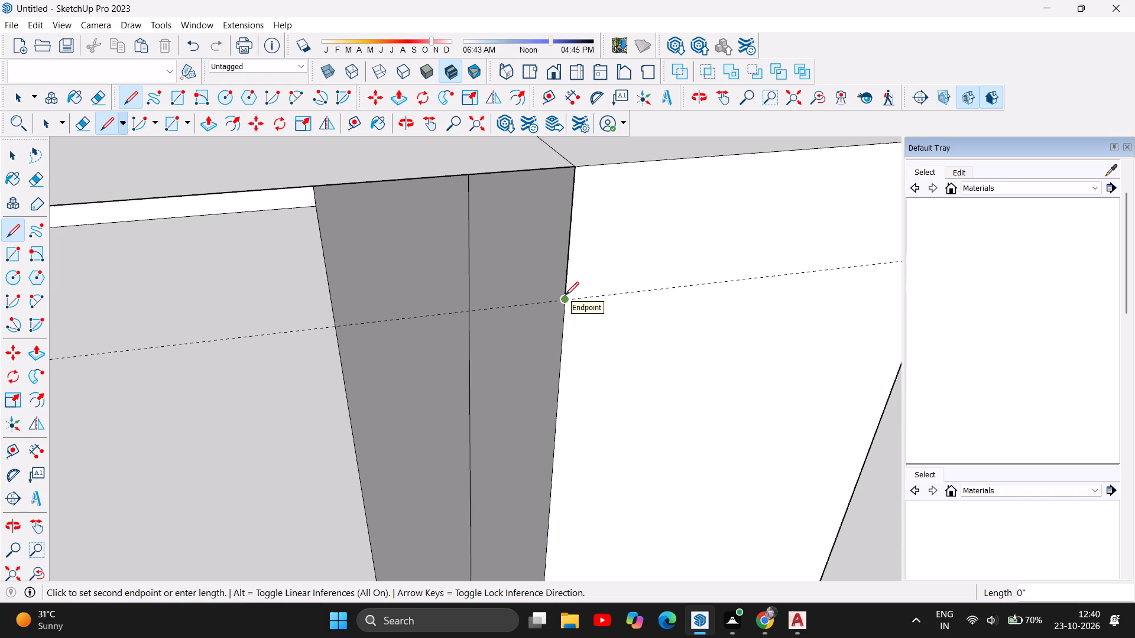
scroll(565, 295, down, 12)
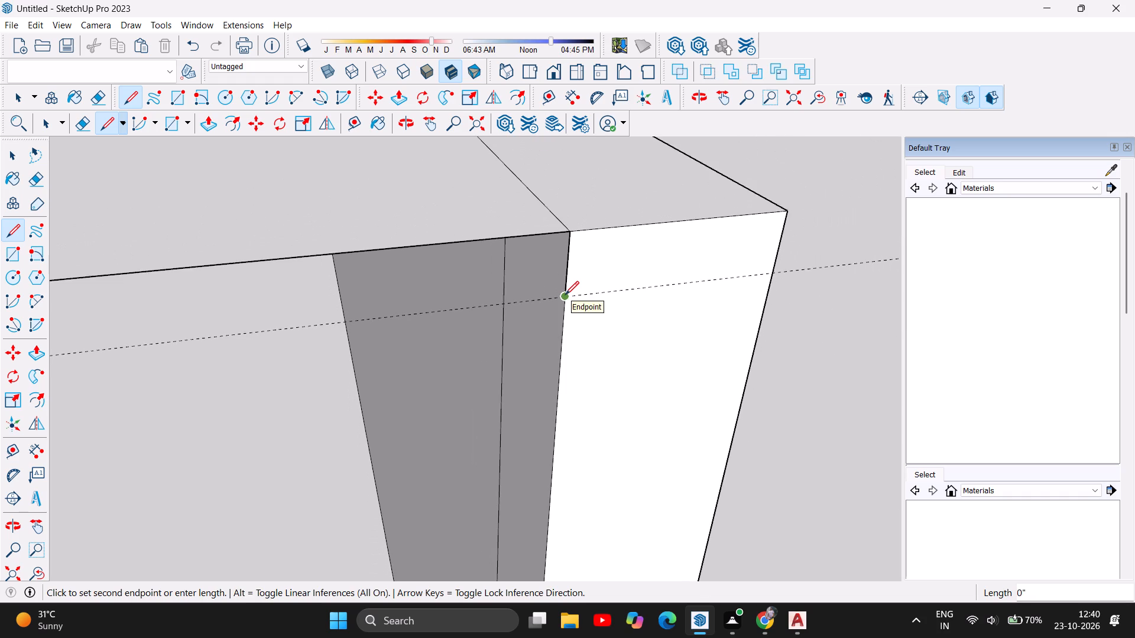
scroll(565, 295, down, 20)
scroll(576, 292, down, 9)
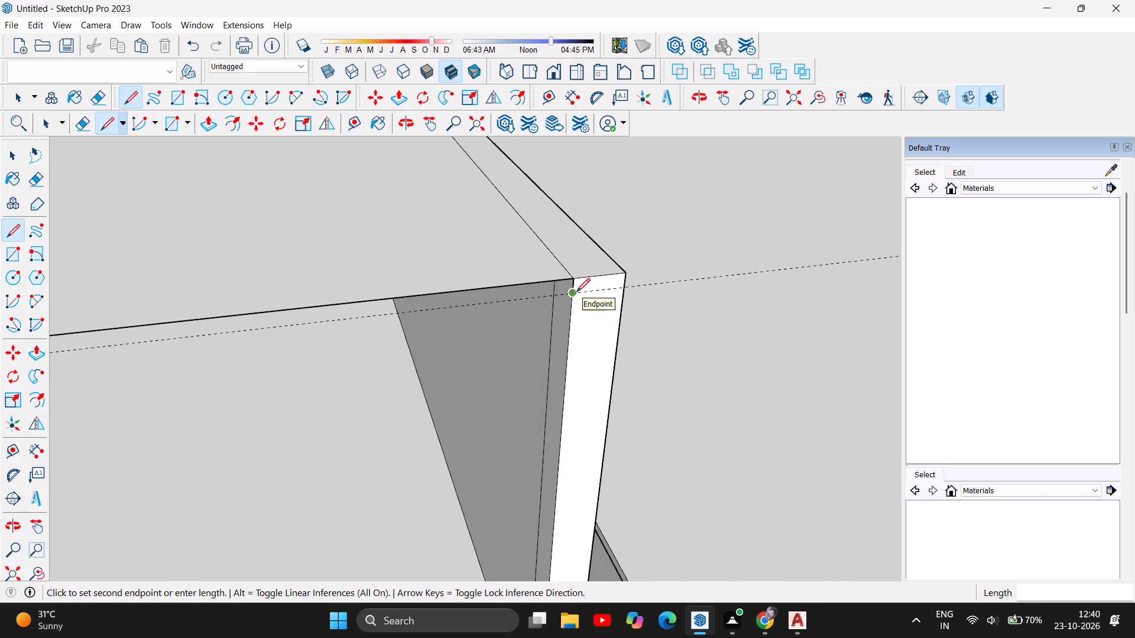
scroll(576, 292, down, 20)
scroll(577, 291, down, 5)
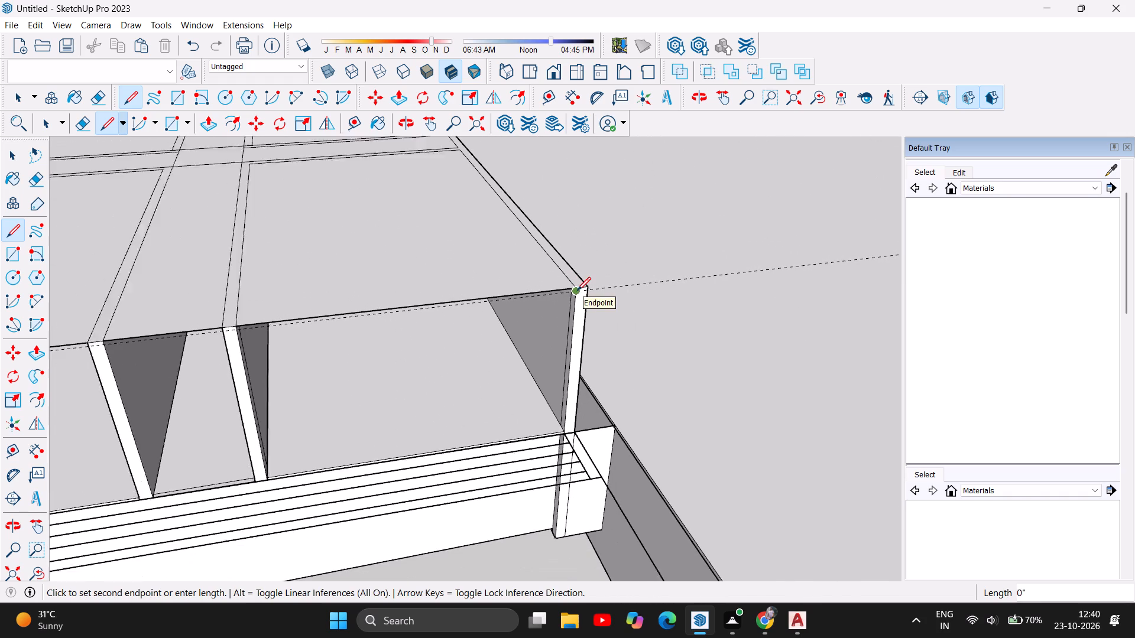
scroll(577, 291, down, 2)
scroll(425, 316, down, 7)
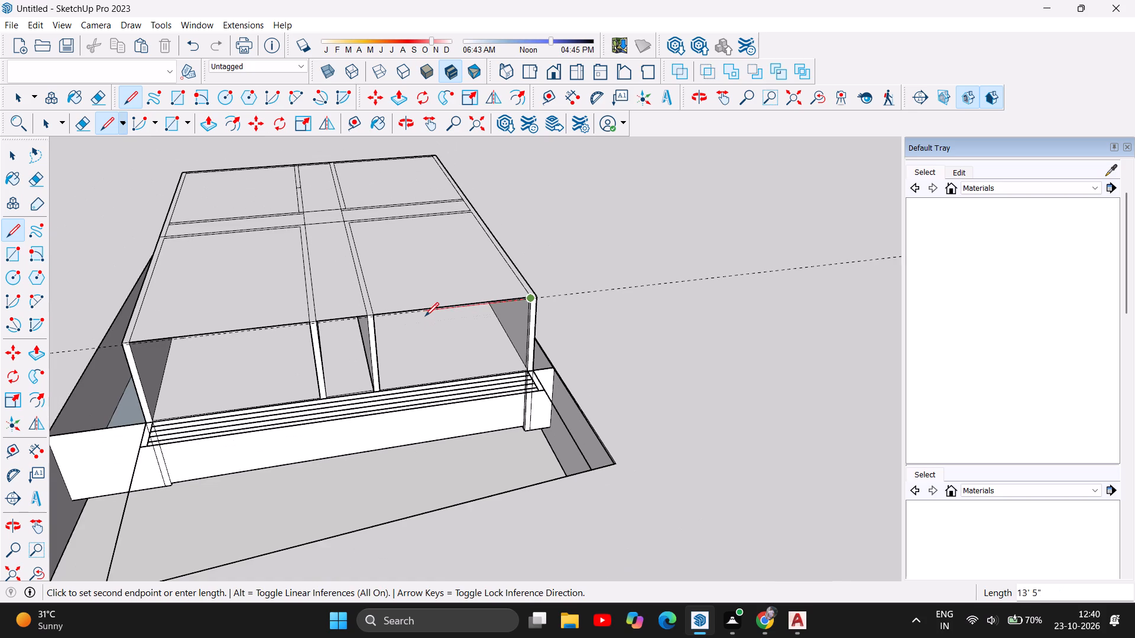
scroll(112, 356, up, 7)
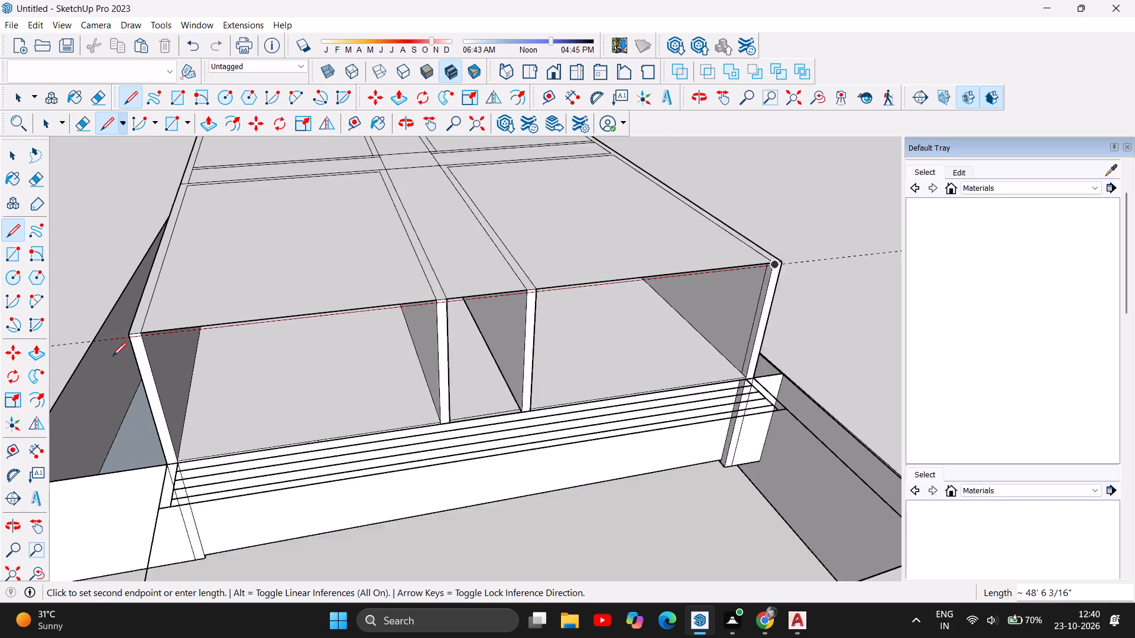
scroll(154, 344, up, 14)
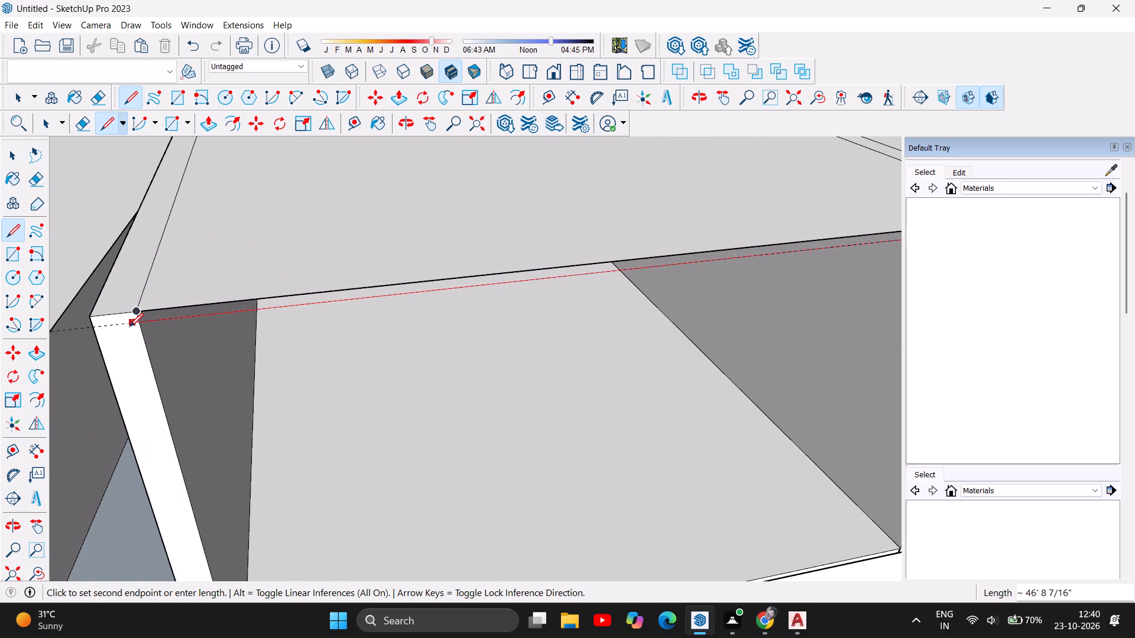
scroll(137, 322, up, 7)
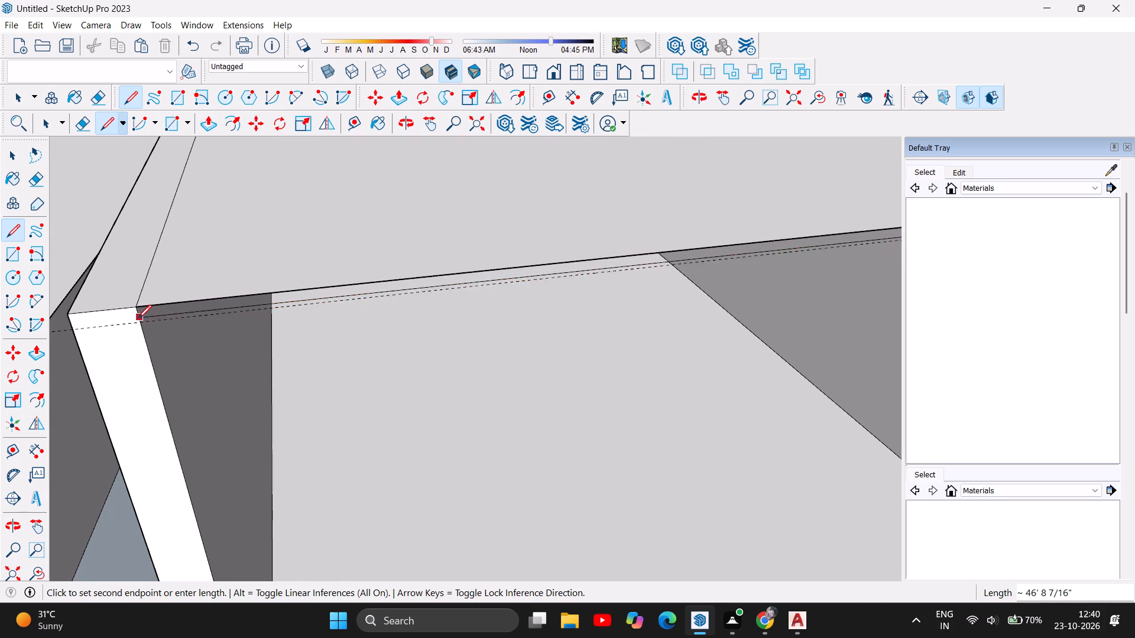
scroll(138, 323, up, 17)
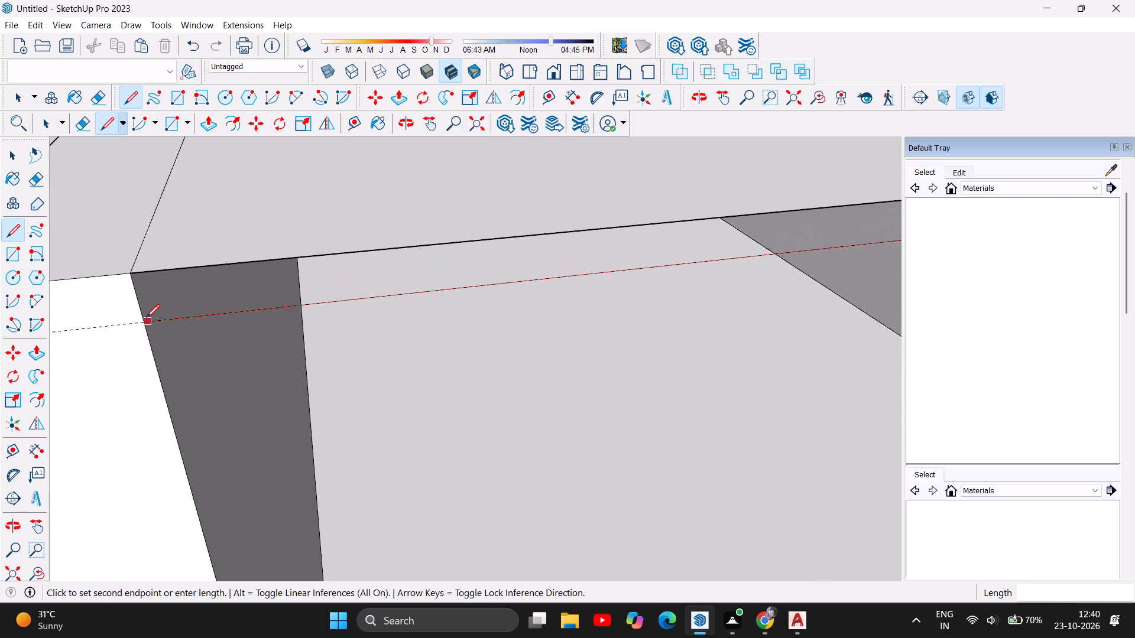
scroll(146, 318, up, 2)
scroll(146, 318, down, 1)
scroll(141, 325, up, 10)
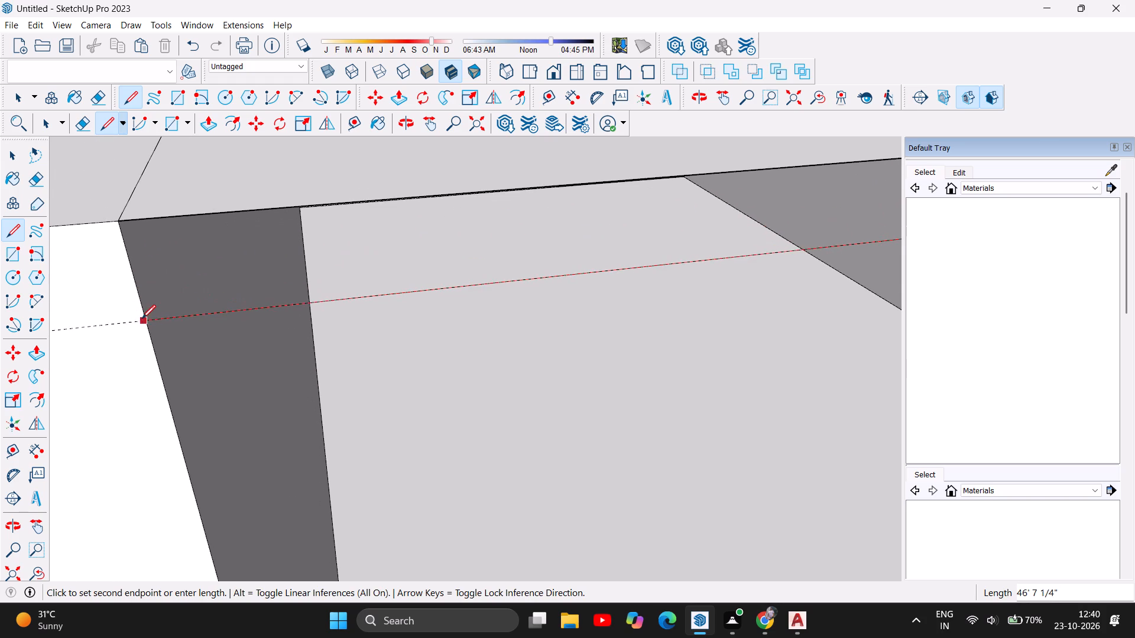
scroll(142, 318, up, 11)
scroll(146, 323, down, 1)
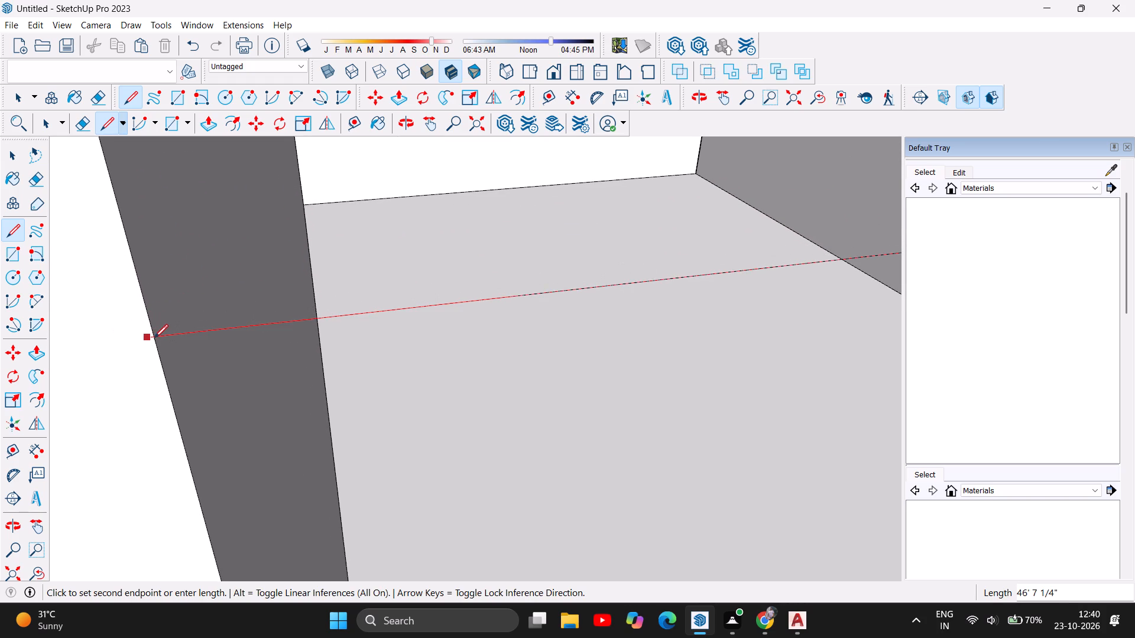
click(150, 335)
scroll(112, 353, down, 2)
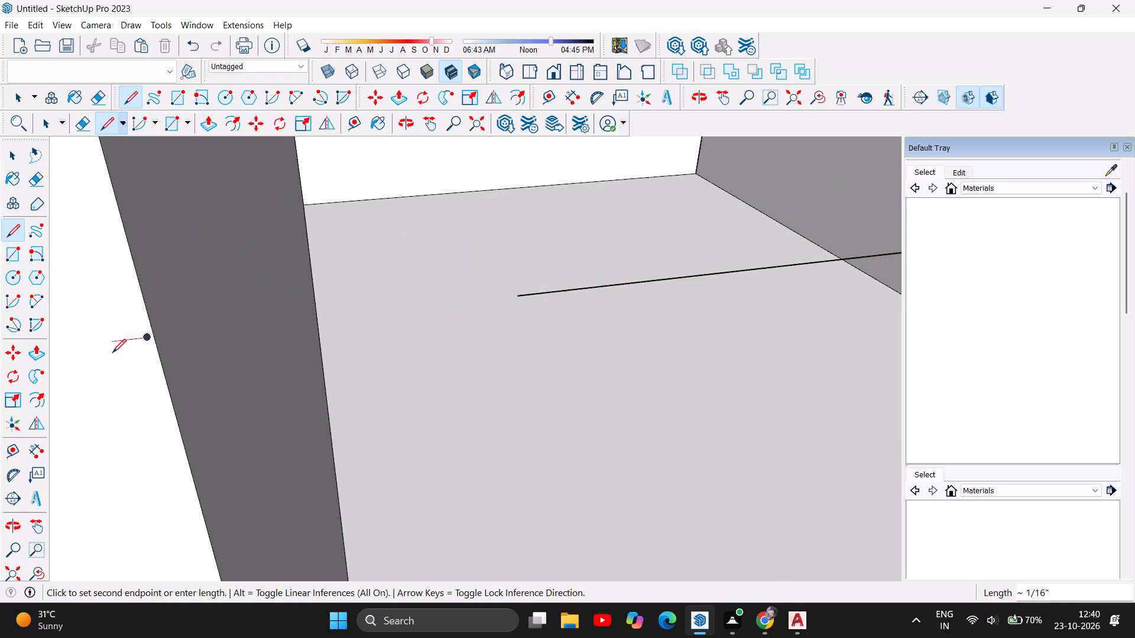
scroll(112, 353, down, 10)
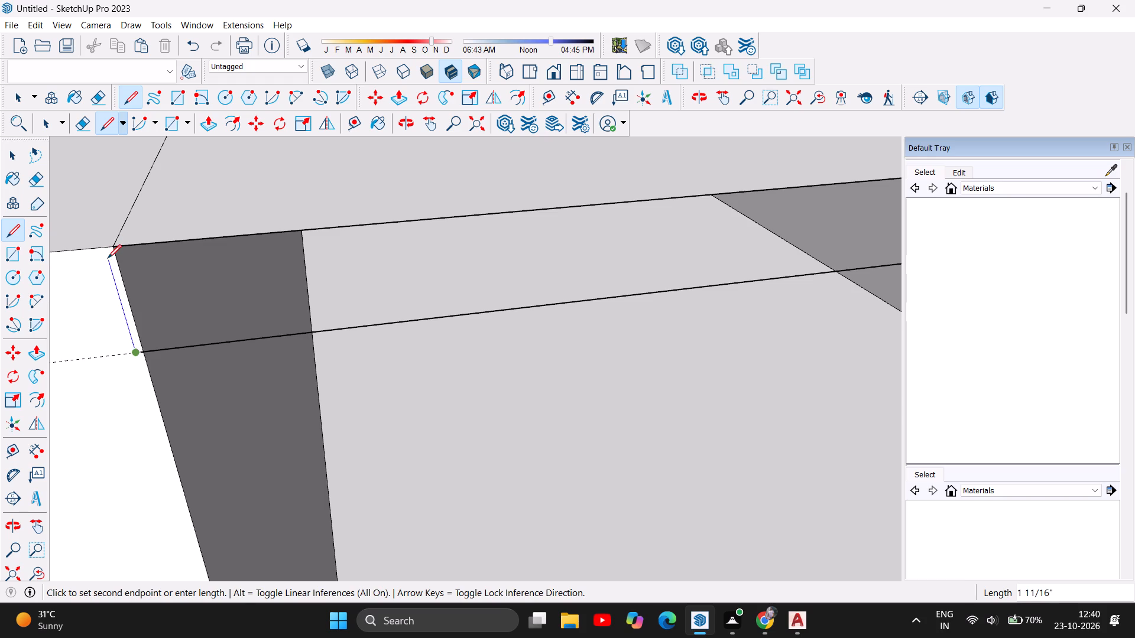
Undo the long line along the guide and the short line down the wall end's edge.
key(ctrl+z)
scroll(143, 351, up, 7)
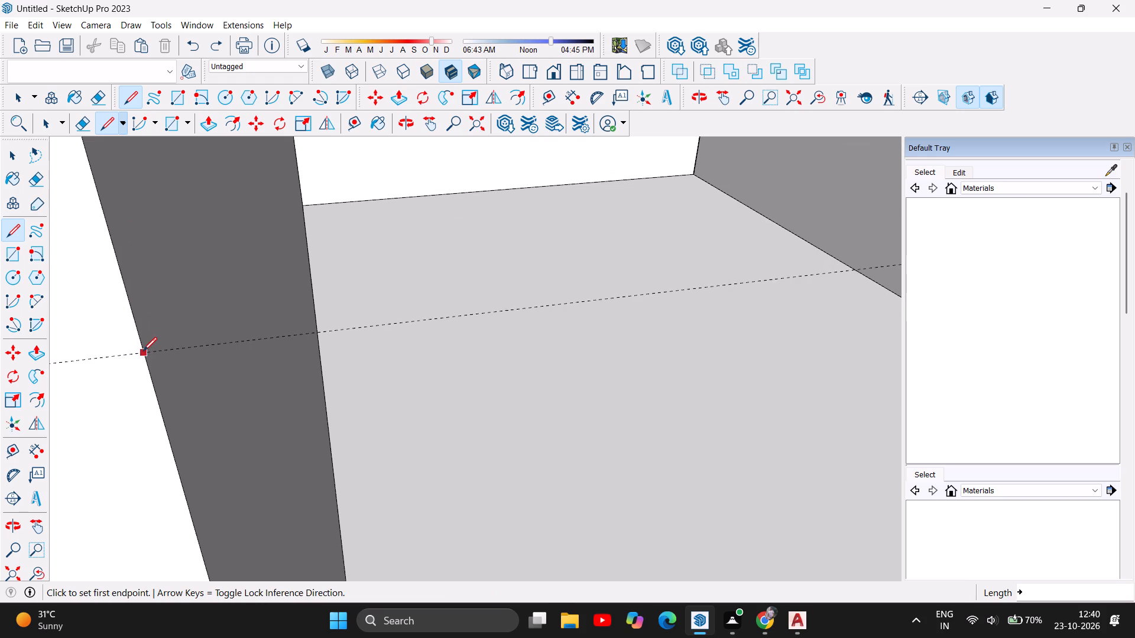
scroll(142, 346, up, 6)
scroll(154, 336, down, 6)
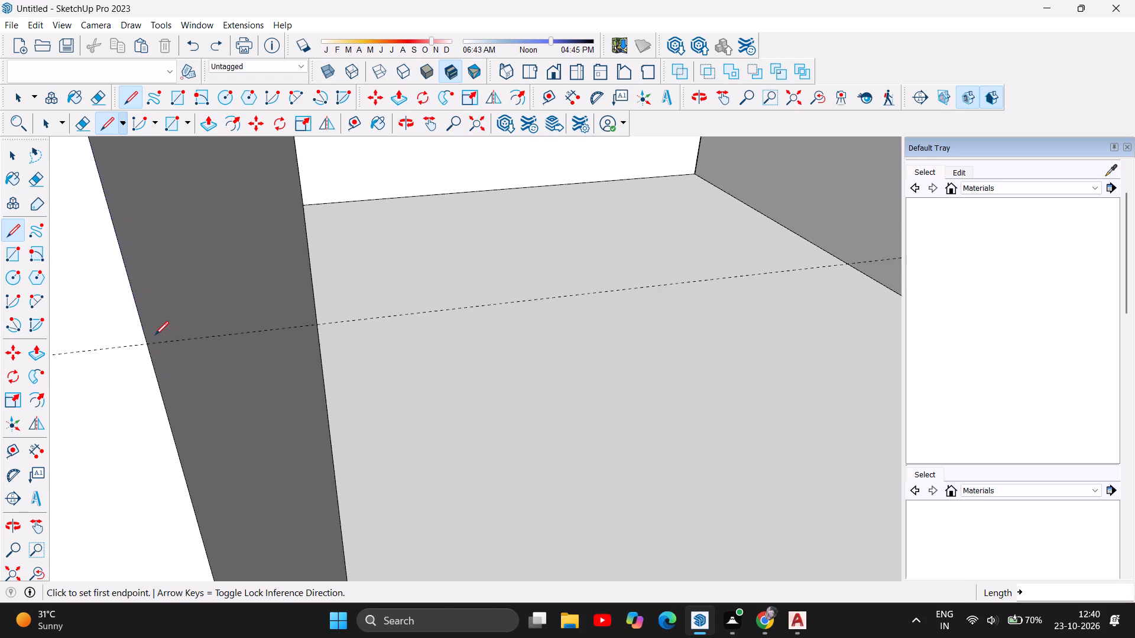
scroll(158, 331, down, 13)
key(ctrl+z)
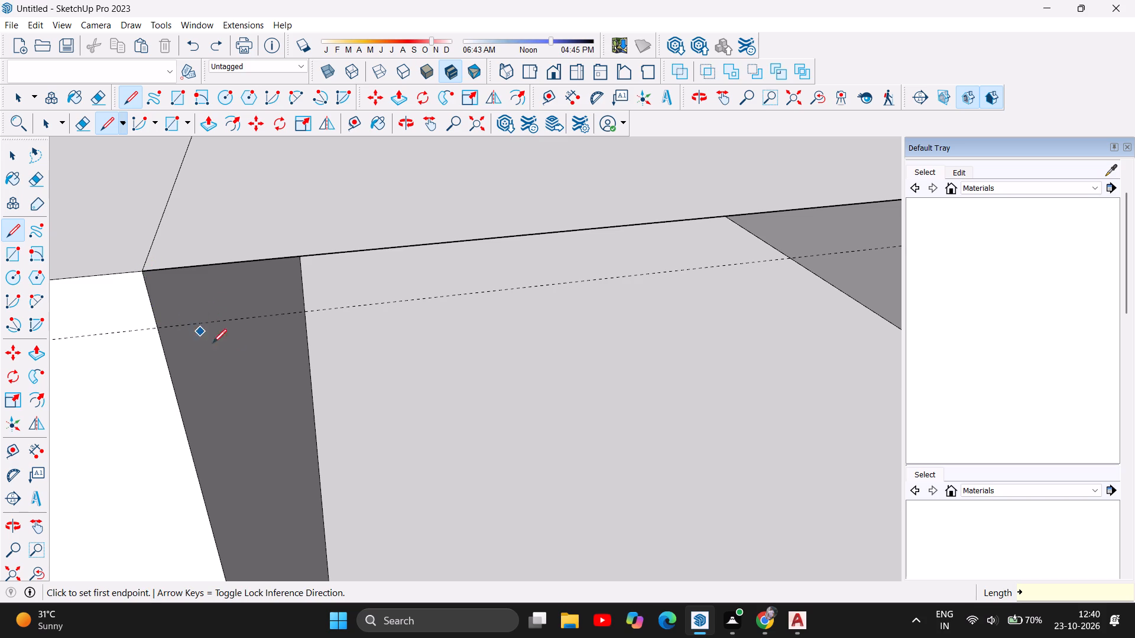
Examine the front roof edge, the guide below it and the wall end from a low front viewpoint.
scroll(190, 356, down, 7)
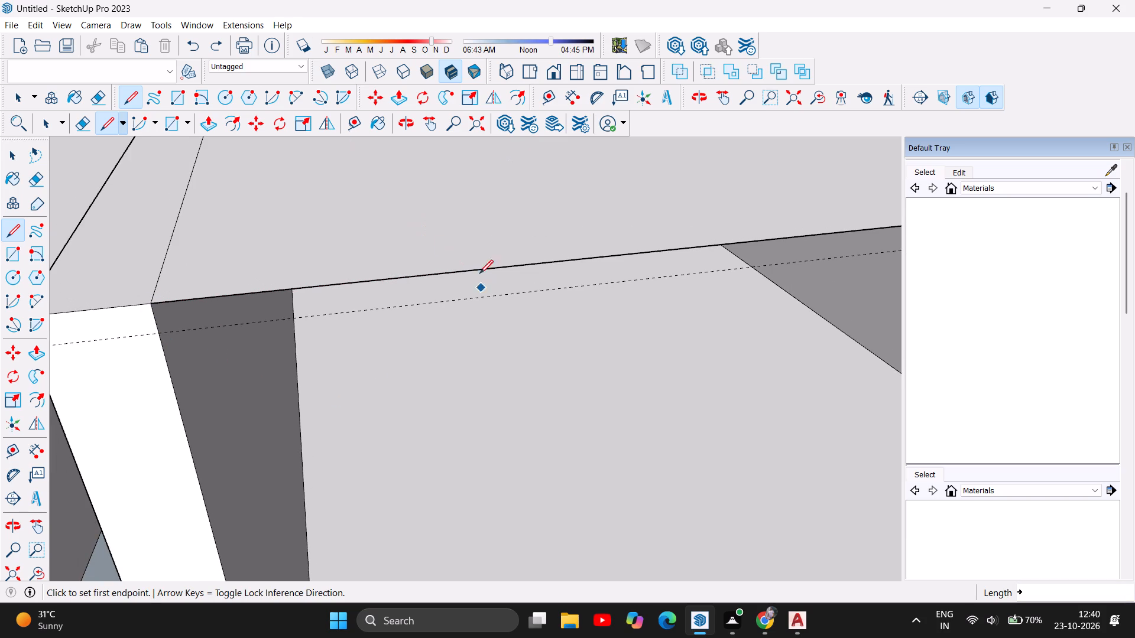
click(411, 129)
drag(536, 425, 446, 401)
scroll(446, 401, down, 6)
drag(446, 415, 458, 360)
scroll(252, 349, down, 5)
scroll(204, 220, up, 5)
scroll(212, 244, down, 2)
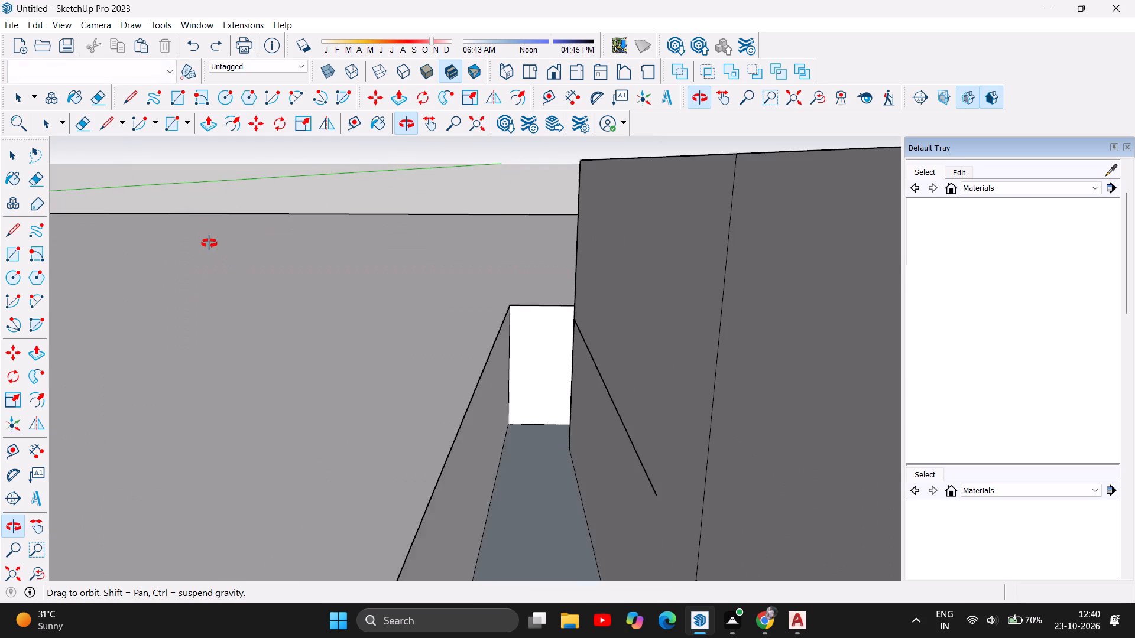
scroll(209, 243, down, 2)
drag(350, 372, 338, 325)
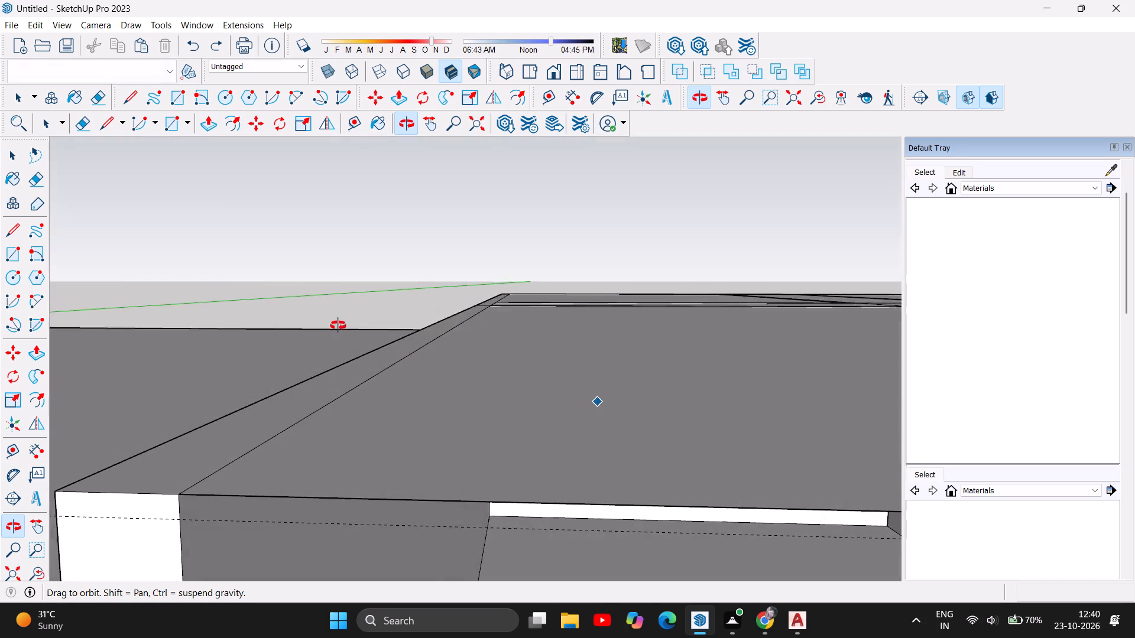
drag(338, 325, 336, 320)
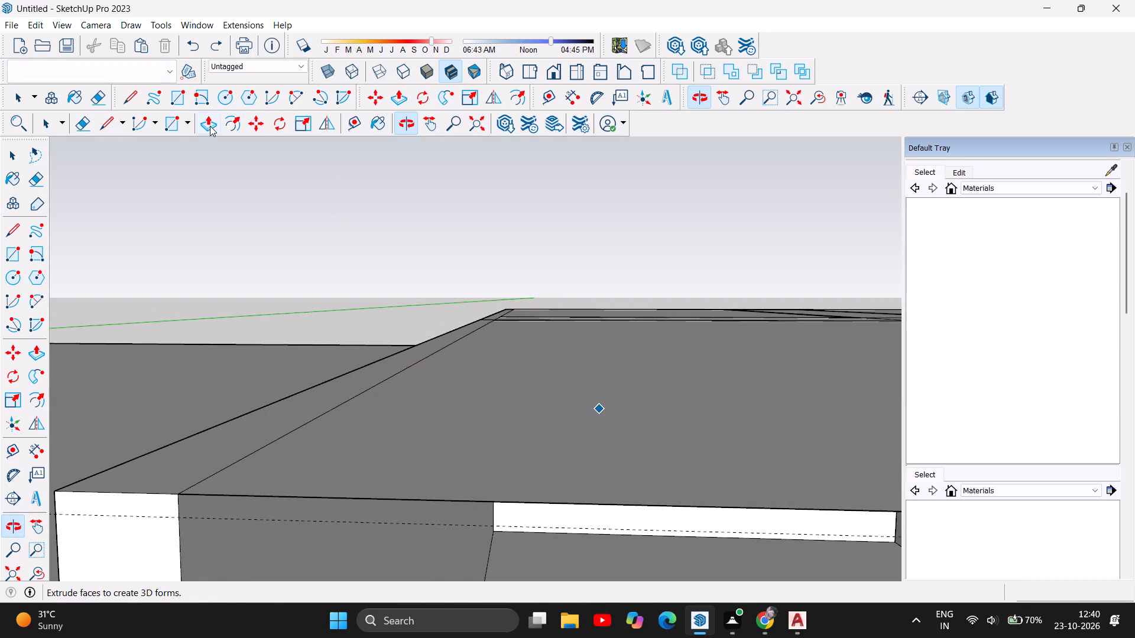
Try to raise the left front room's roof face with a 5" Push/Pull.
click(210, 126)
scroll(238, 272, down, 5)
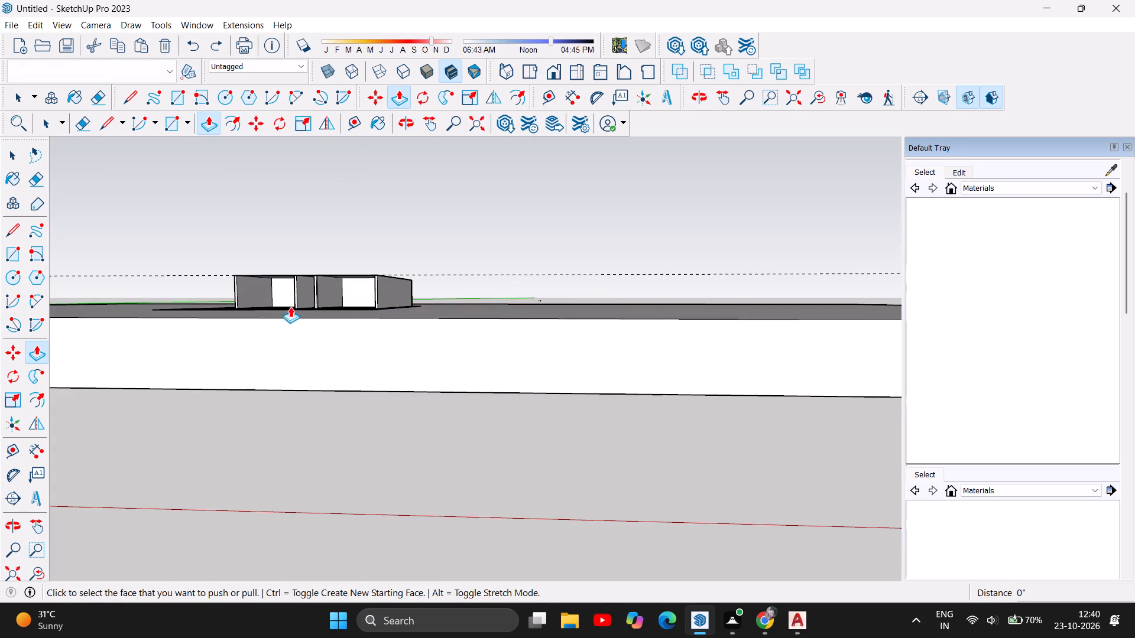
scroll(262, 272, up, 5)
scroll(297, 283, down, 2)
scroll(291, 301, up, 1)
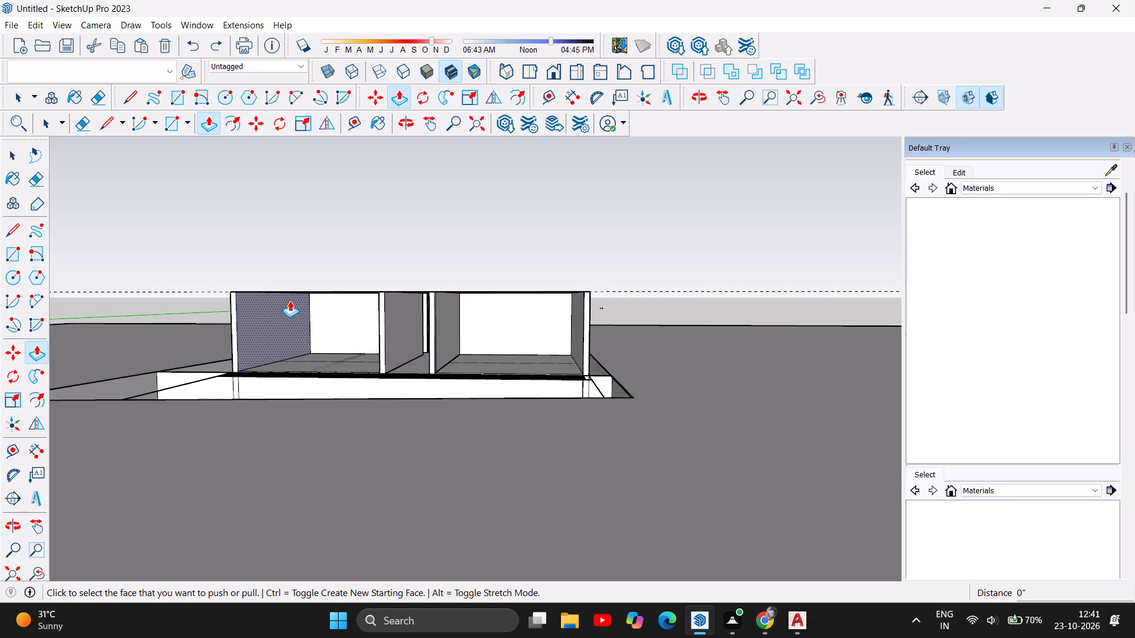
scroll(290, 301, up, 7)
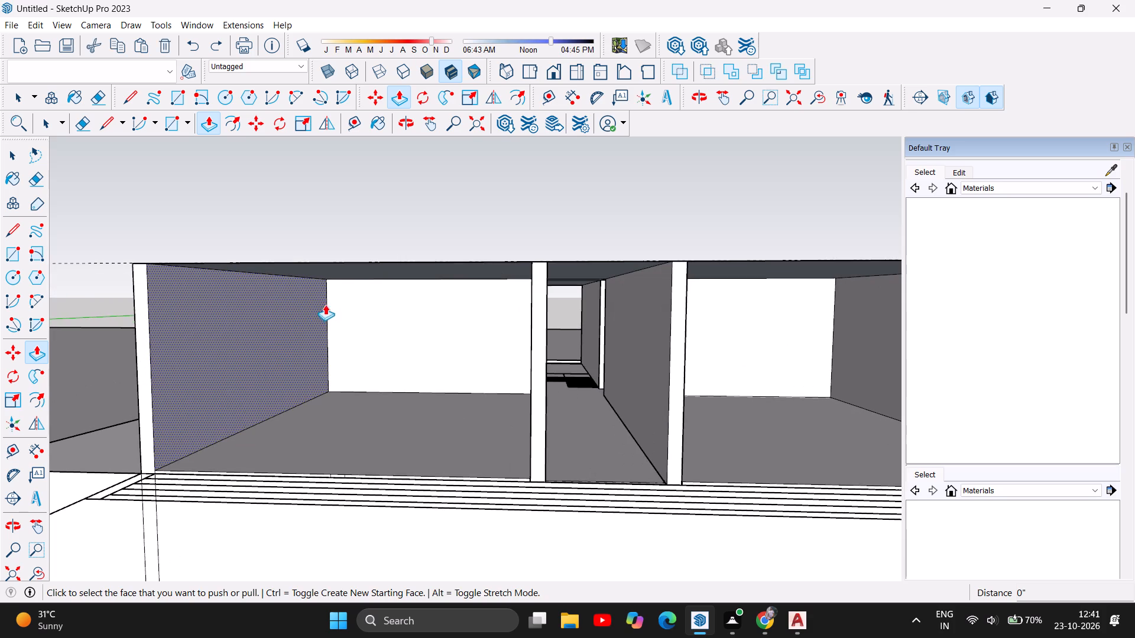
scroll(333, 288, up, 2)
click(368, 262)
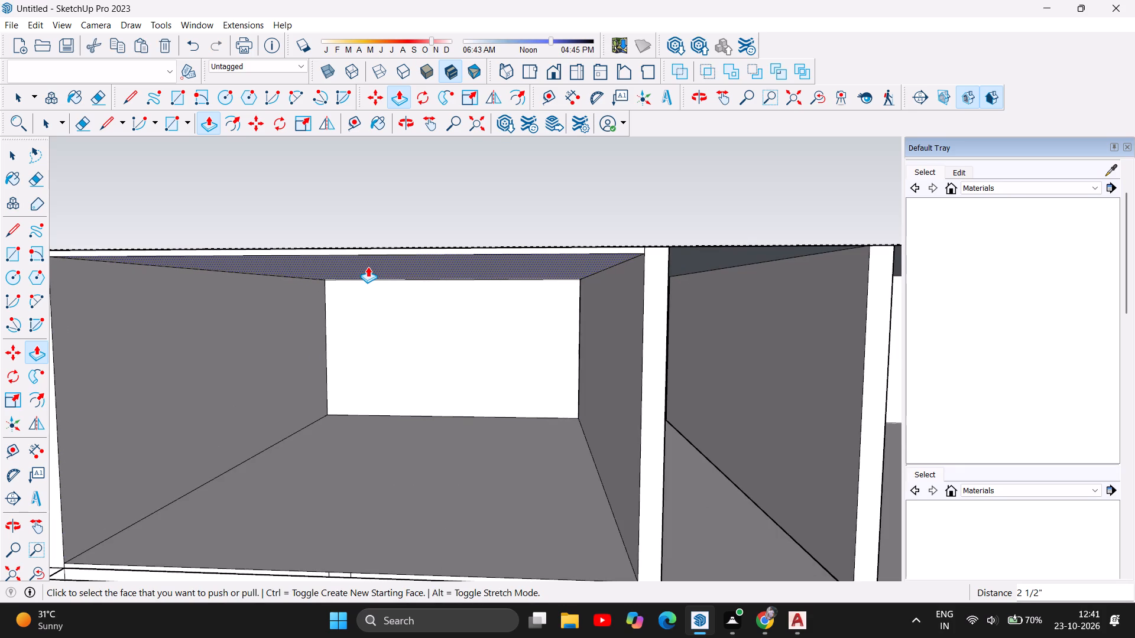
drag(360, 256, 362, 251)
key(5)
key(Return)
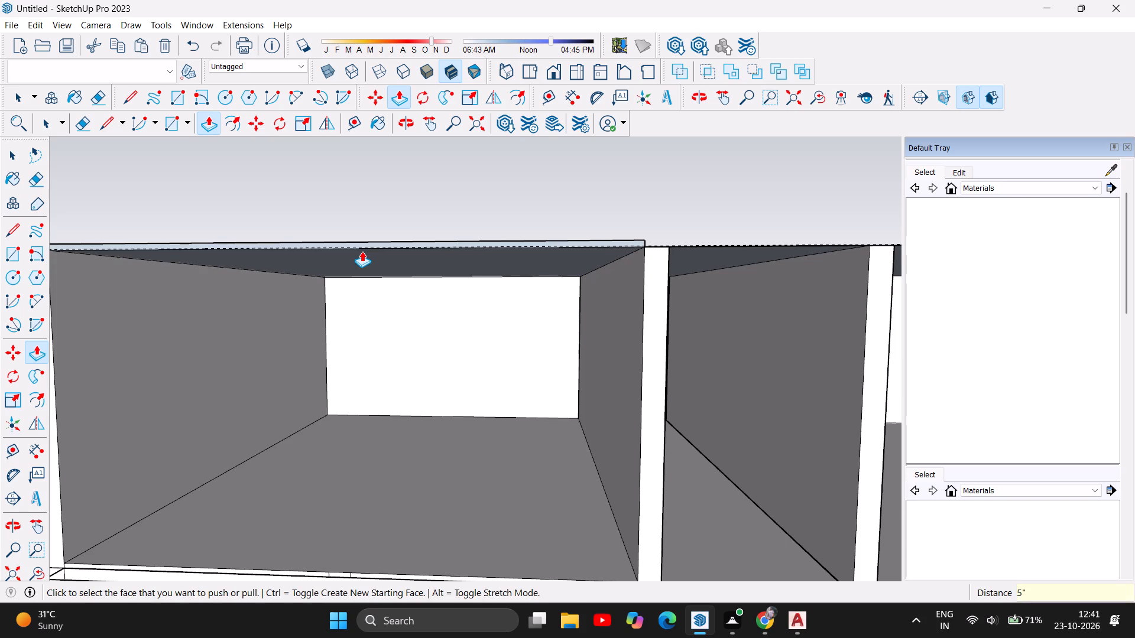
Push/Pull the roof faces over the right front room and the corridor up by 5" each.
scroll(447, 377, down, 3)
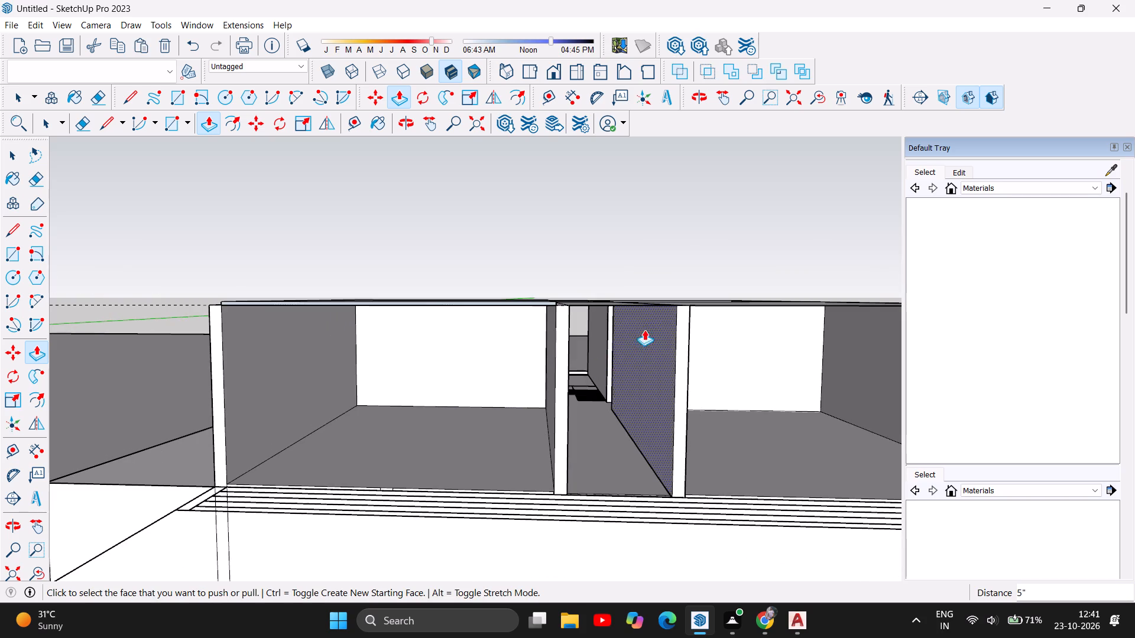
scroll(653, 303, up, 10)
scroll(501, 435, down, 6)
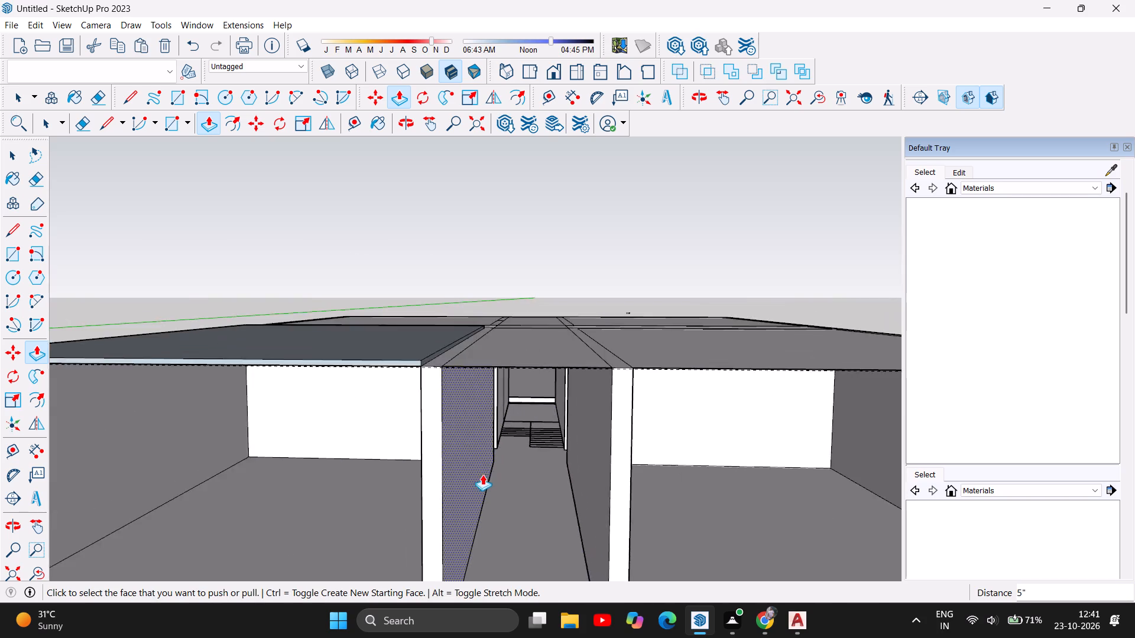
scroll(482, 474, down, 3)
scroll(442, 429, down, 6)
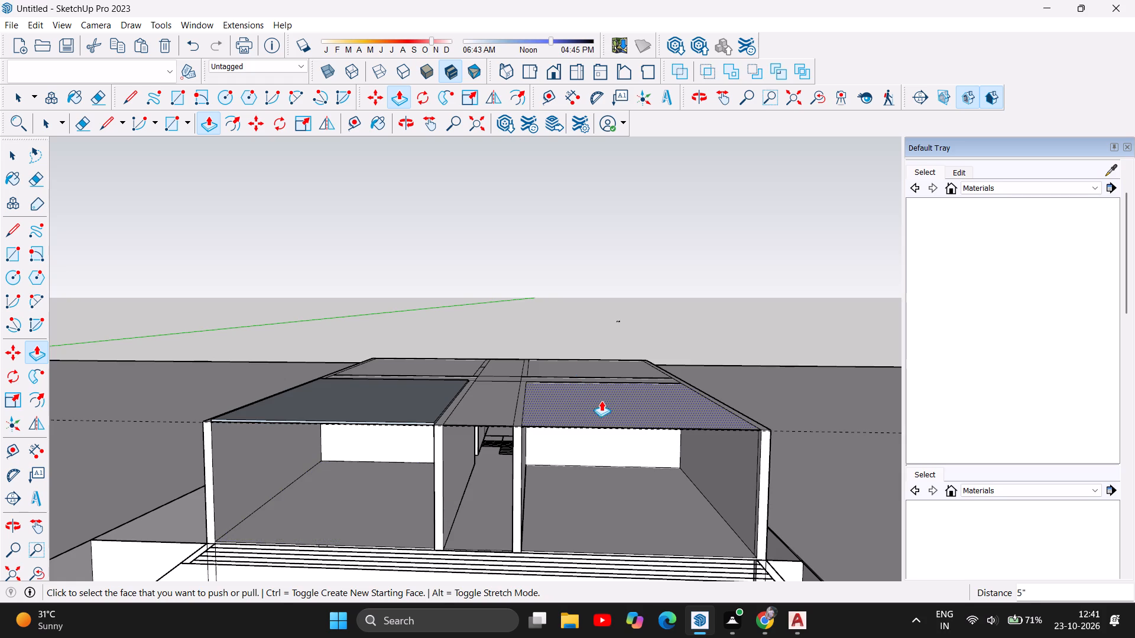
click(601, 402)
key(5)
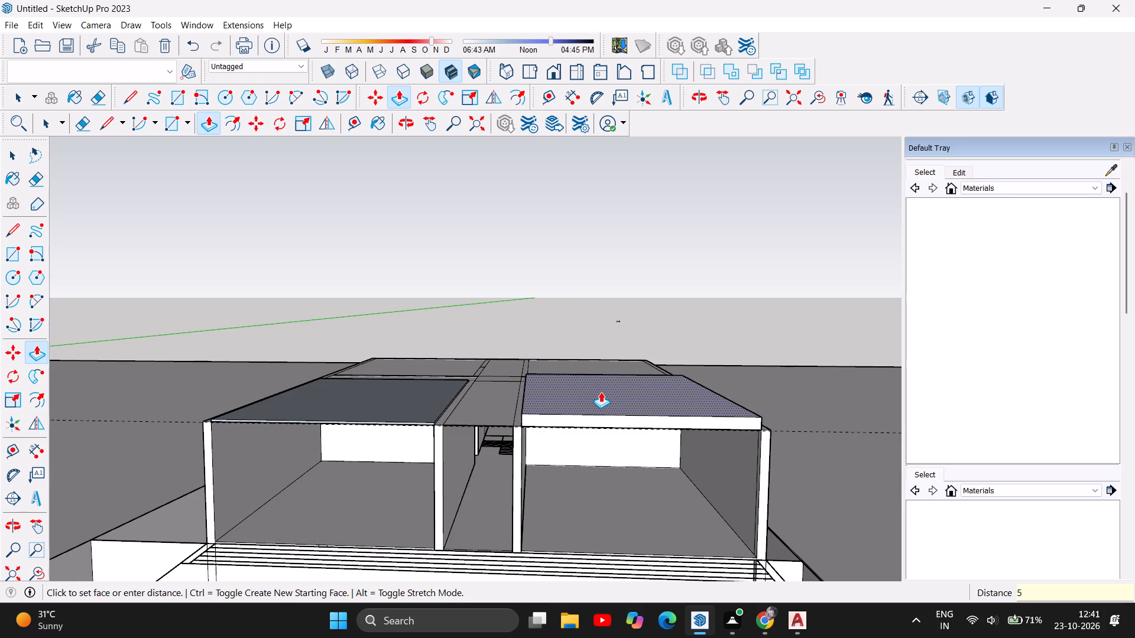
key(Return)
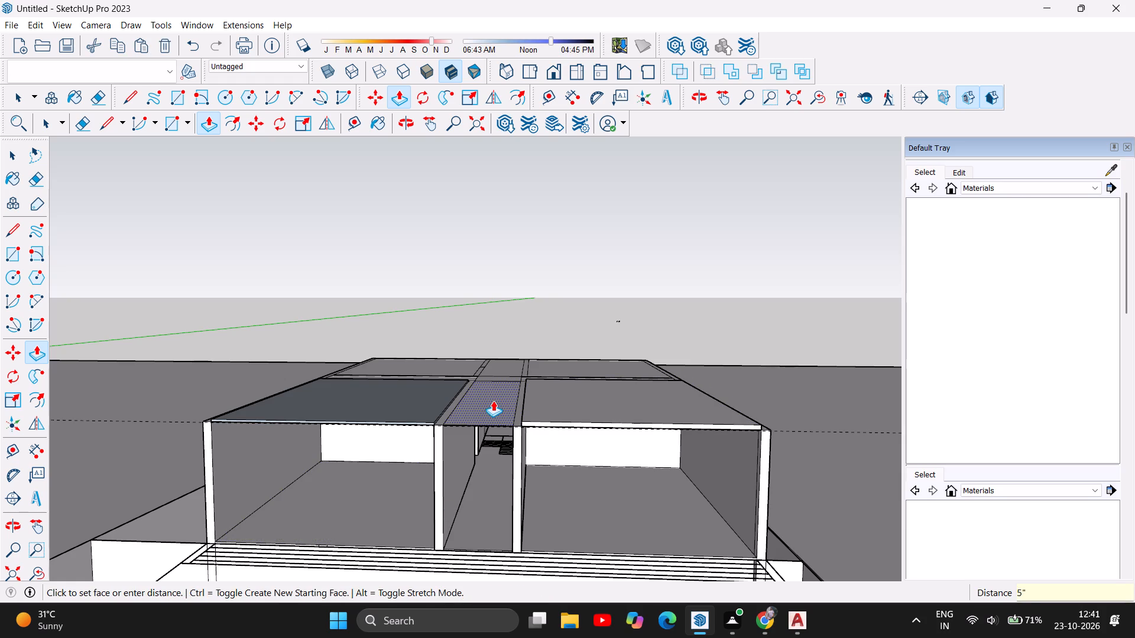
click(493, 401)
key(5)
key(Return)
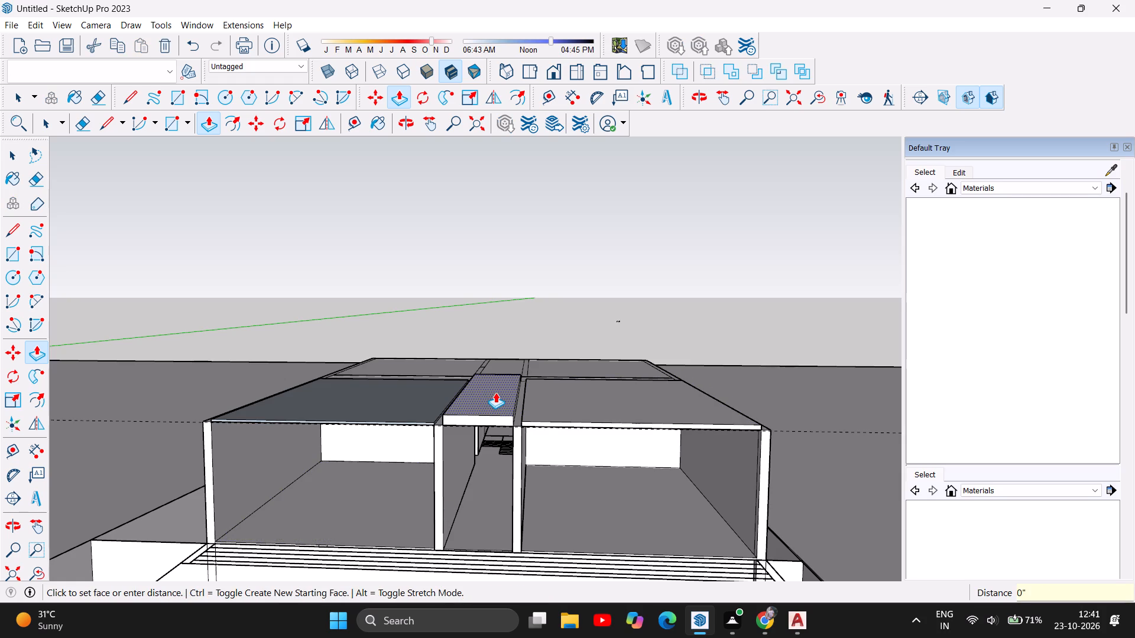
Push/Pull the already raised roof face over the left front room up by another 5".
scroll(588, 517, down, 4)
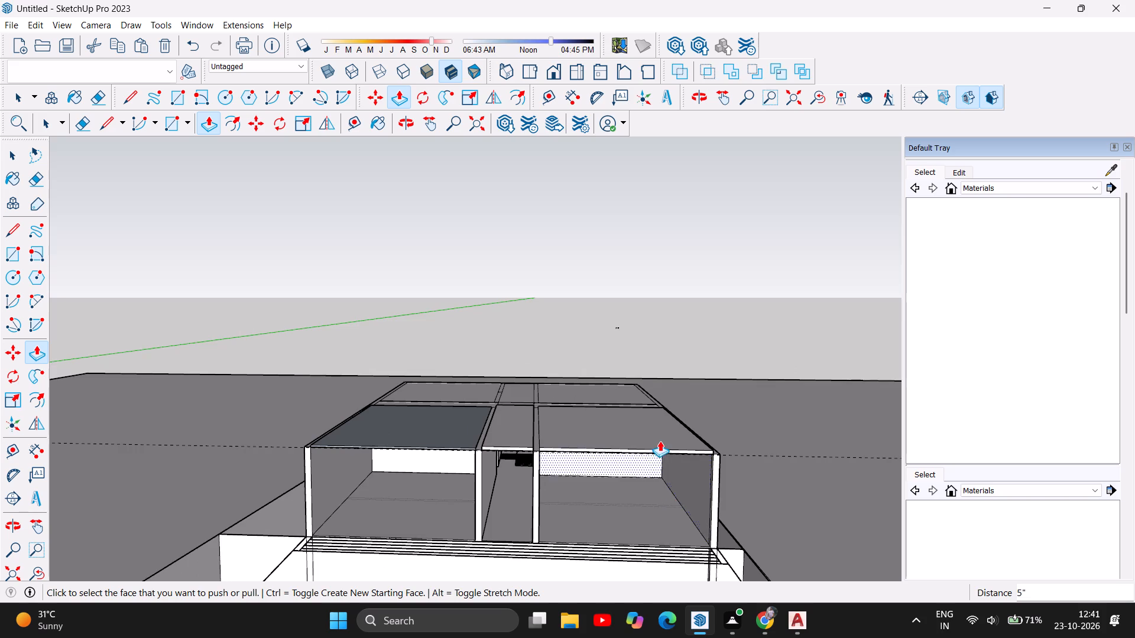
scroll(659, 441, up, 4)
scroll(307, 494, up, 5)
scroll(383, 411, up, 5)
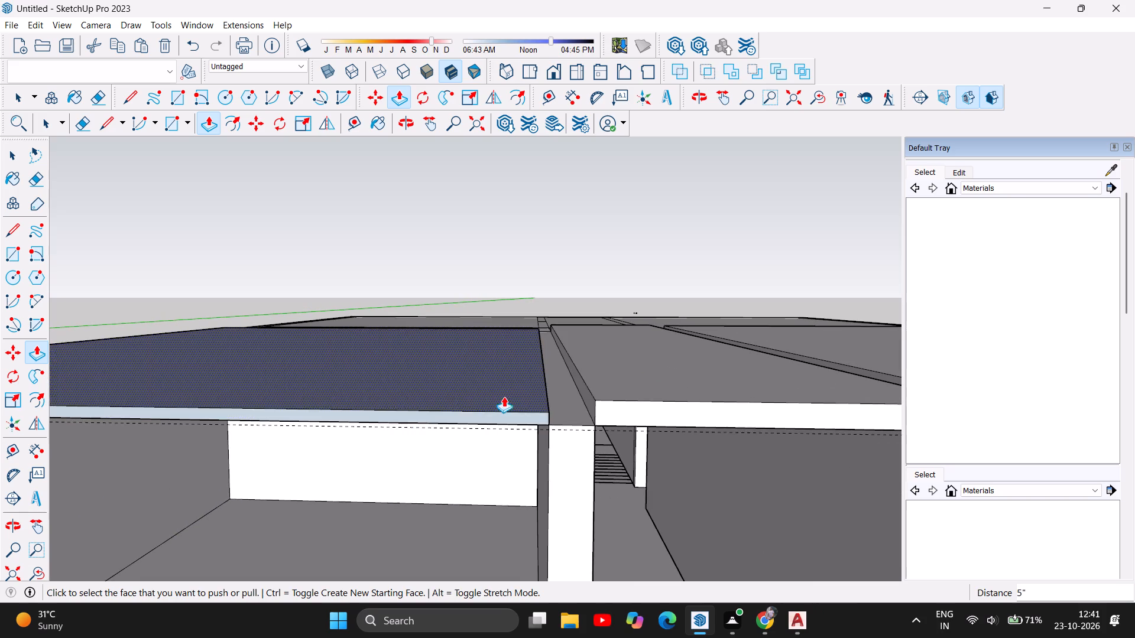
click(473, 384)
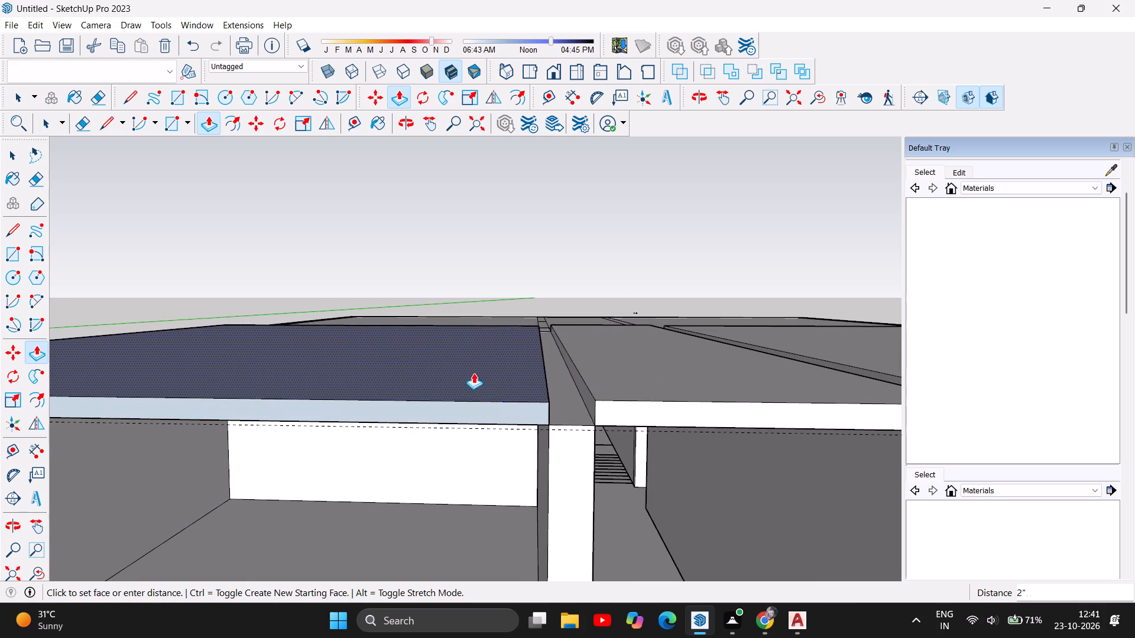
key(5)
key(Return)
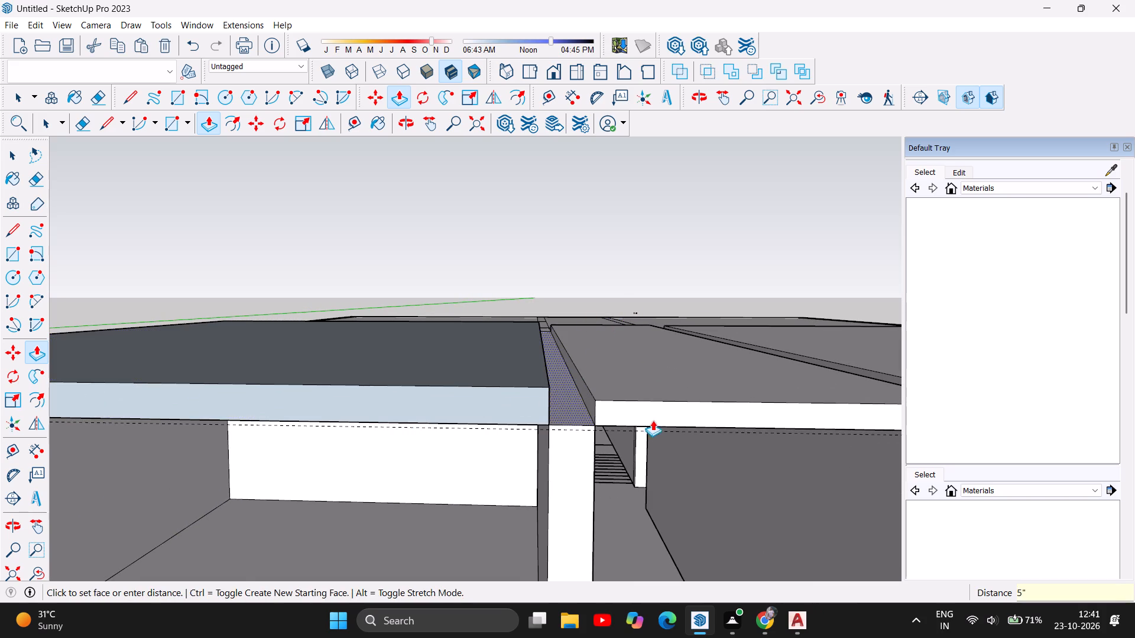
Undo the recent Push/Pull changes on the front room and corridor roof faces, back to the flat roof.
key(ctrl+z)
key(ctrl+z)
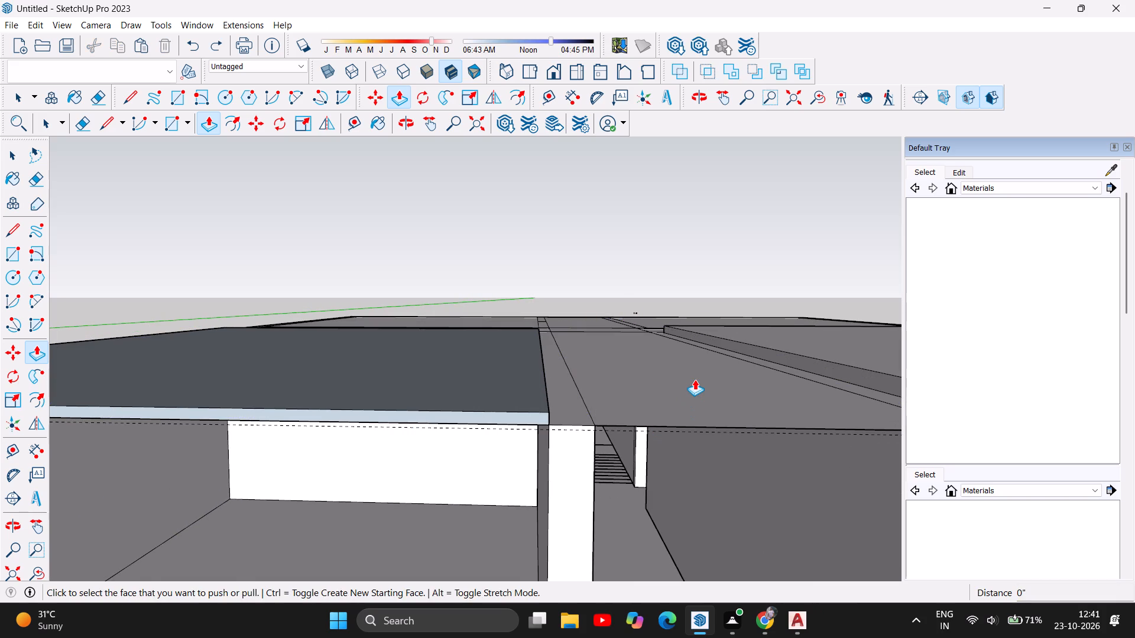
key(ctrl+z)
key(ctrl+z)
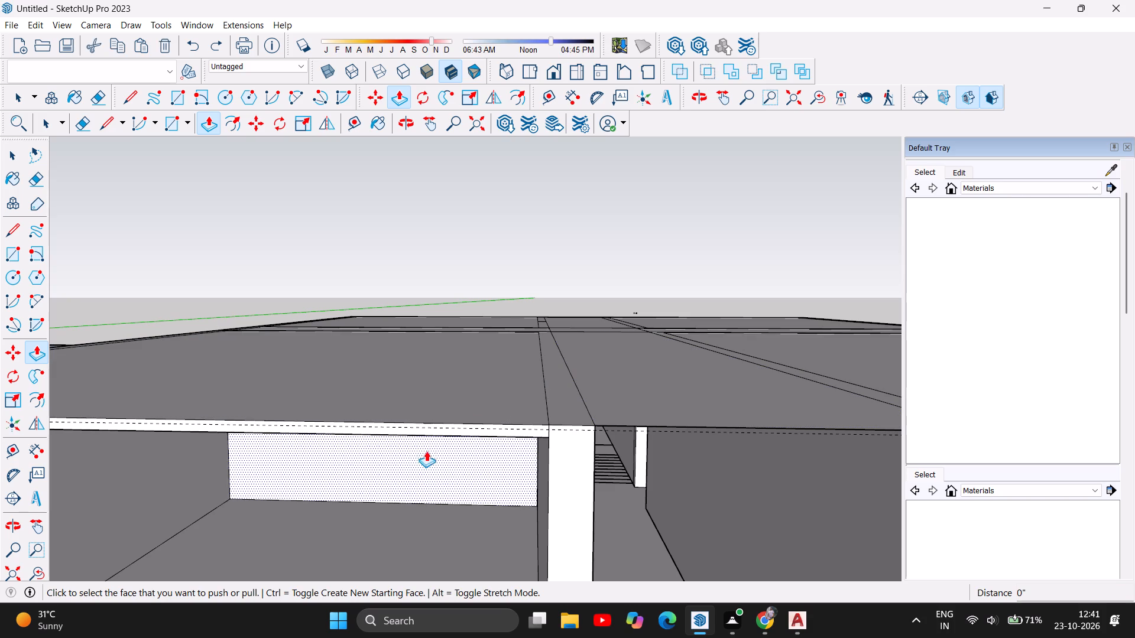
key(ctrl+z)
Raise the roof faces over the left front room, the front corridor and the right front room by 5" each.
click(433, 389)
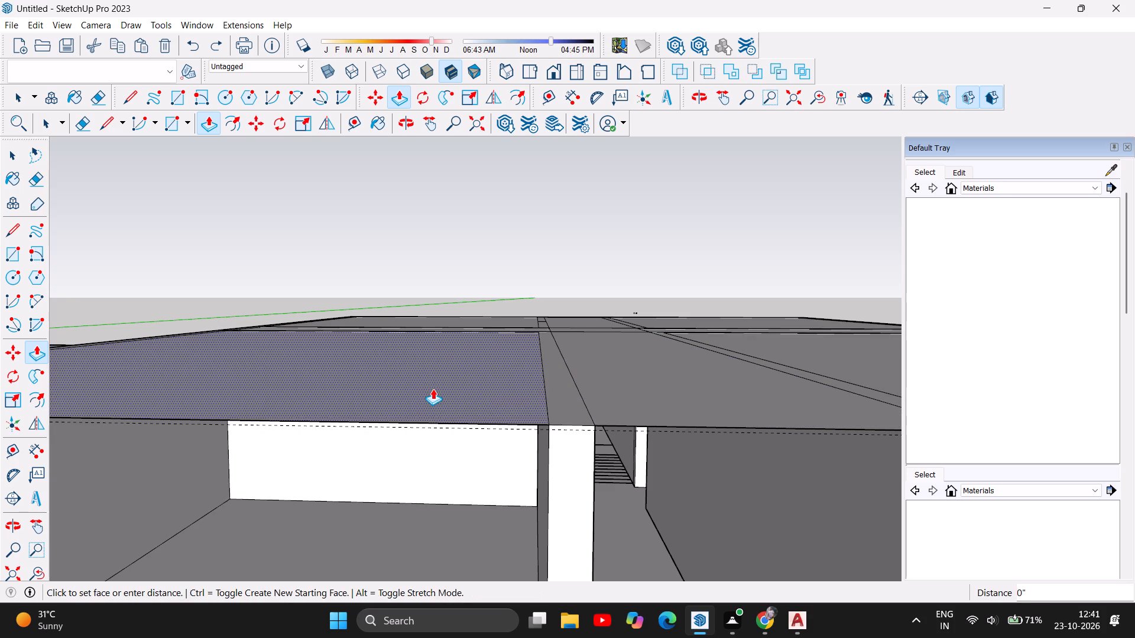
key(5)
key(Return)
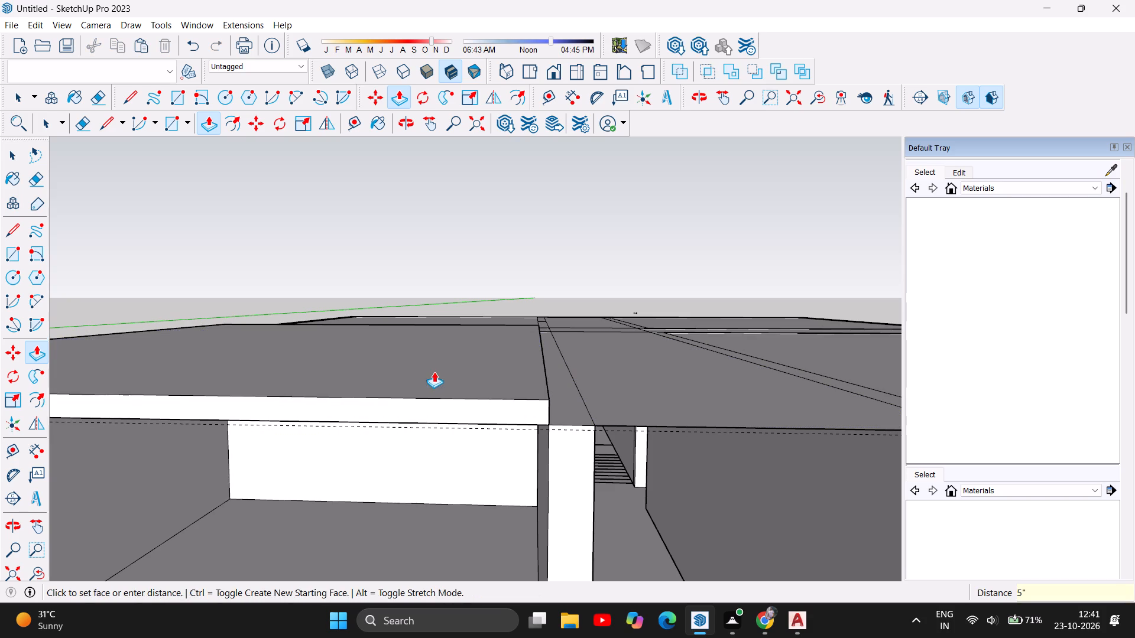
click(654, 389)
key(5)
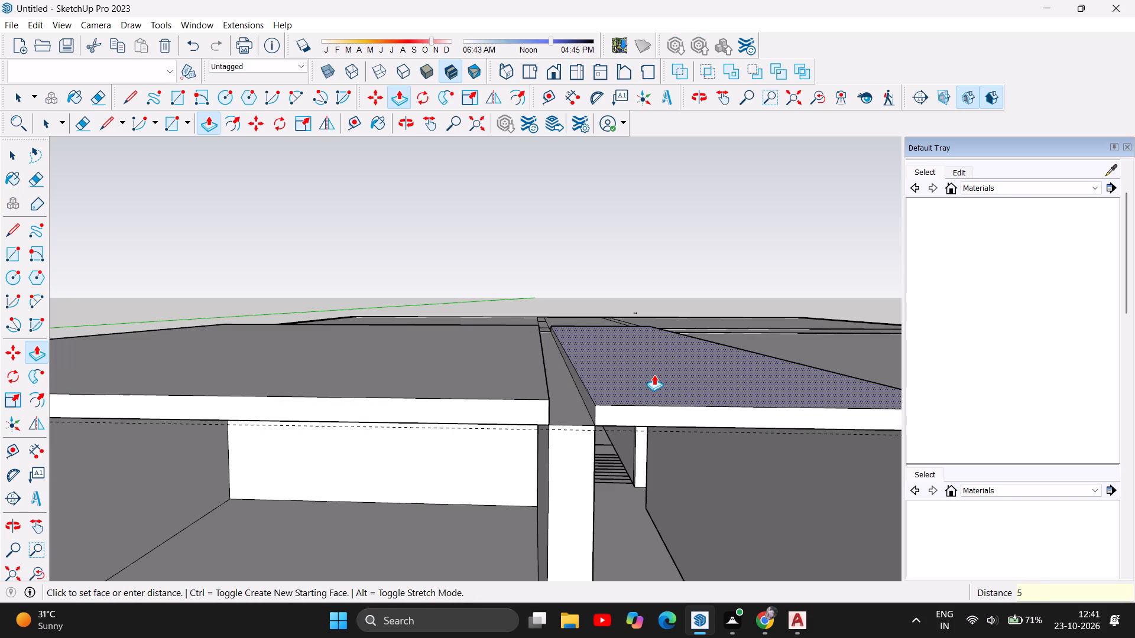
key(Return)
scroll(275, 457, down, 6)
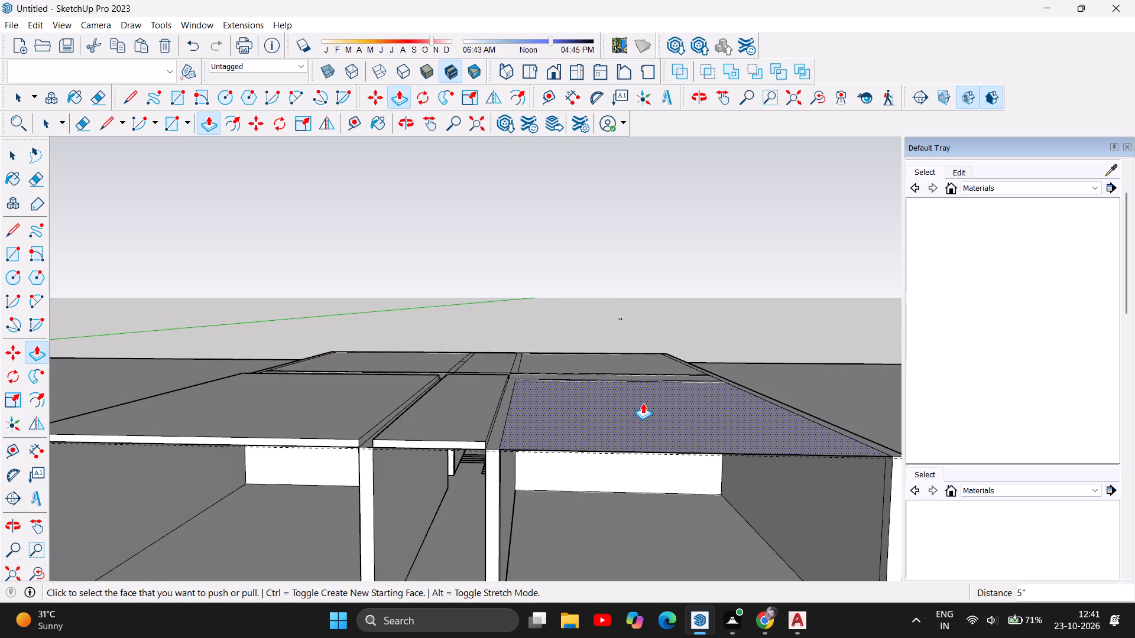
click(642, 406)
key(5)
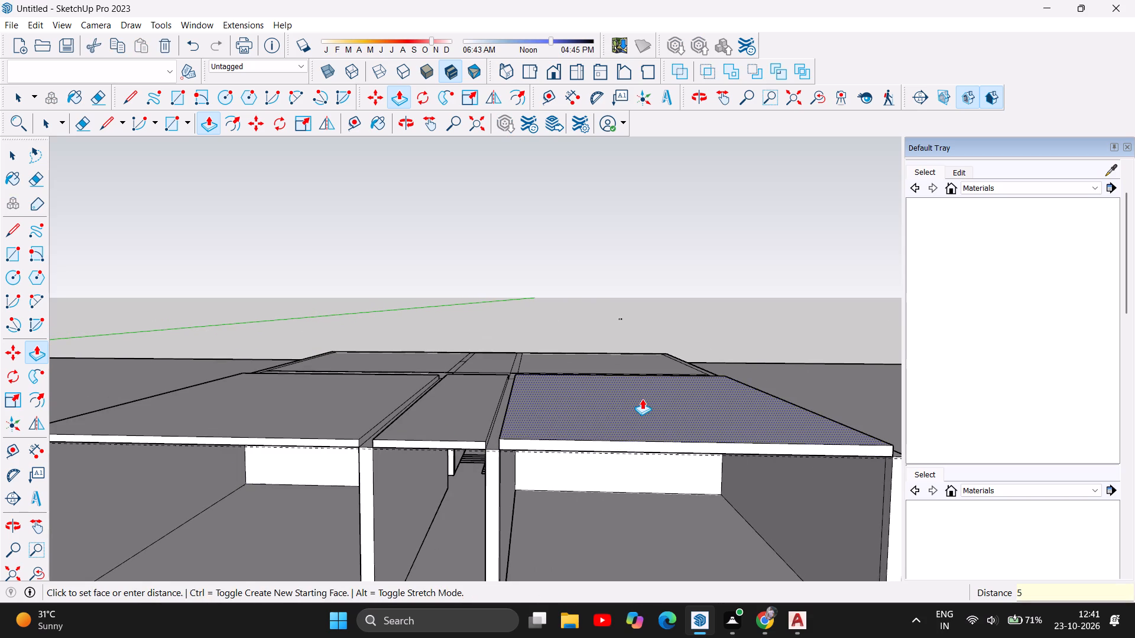
key(Return)
Raise the recessed wall-top strips on both sides of the front corridor by 5" with Push/Pull.
scroll(460, 418, up, 6)
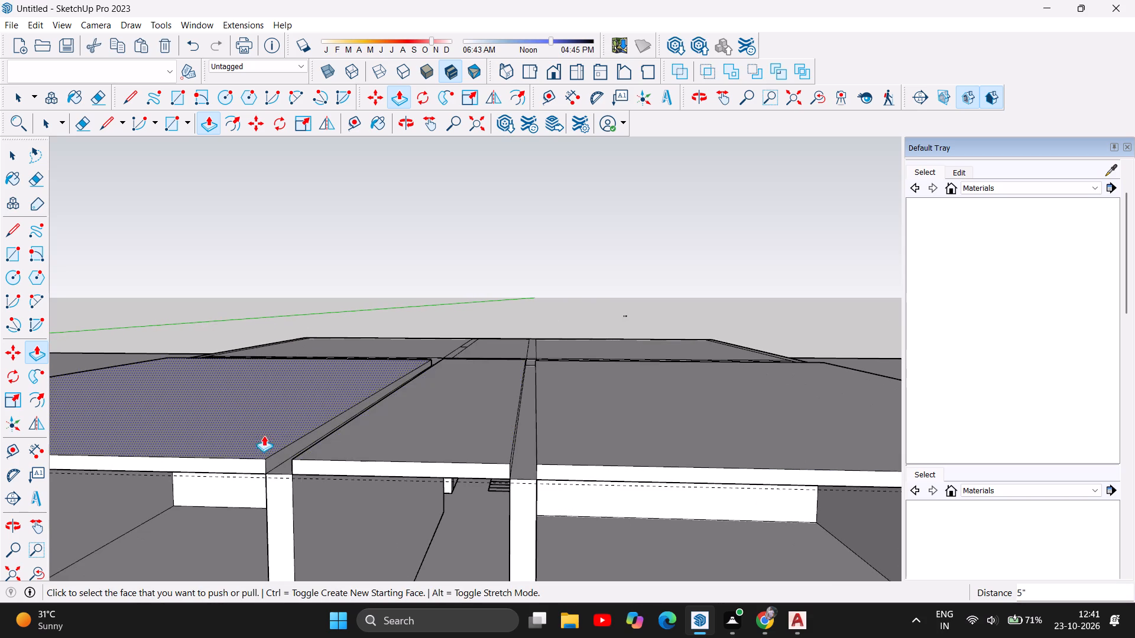
scroll(261, 453, up, 5)
click(295, 471)
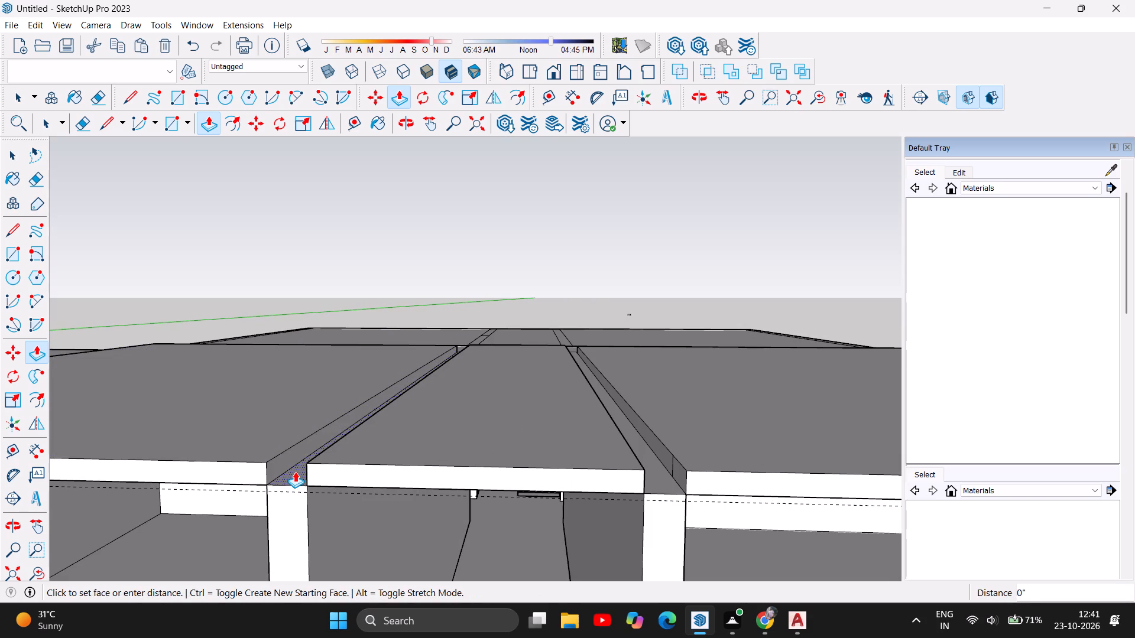
key(5)
key(Return)
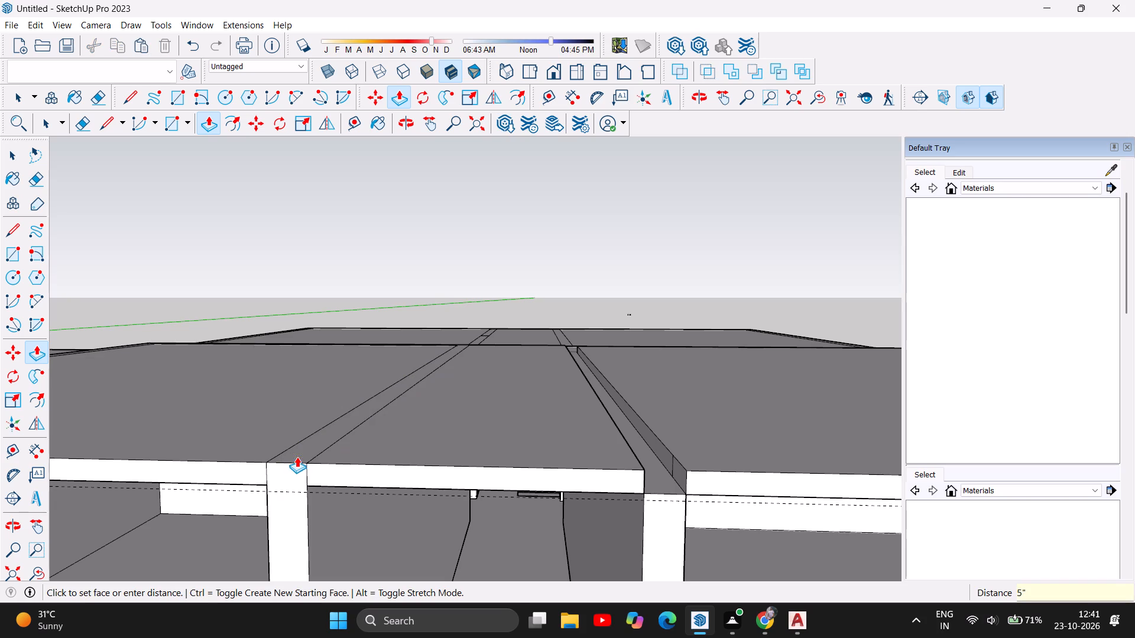
click(641, 442)
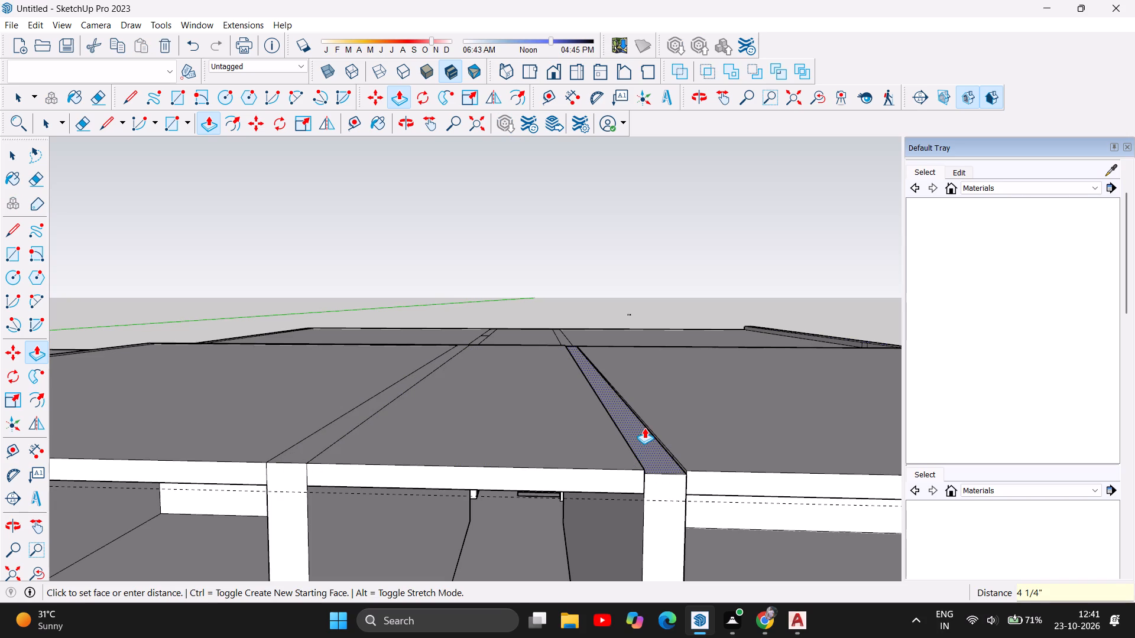
key(5)
key(Return)
Examine the roof from the front and above, then the left front corner where the outer wall meets the roof edge.
scroll(410, 517, down, 5)
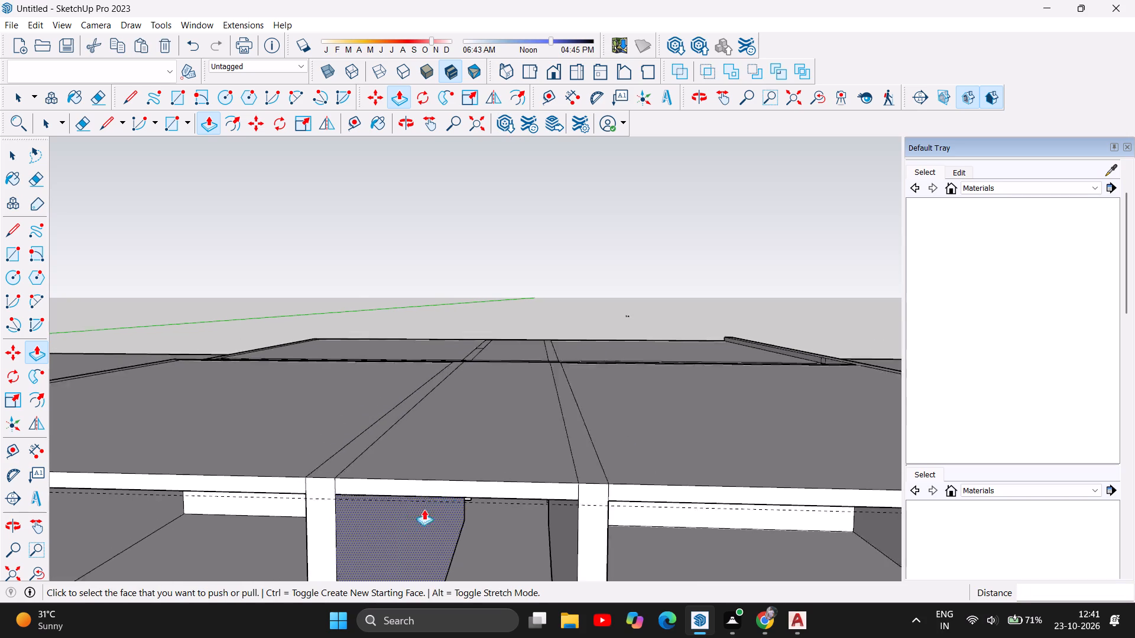
scroll(535, 338, down, 6)
scroll(528, 402, up, 3)
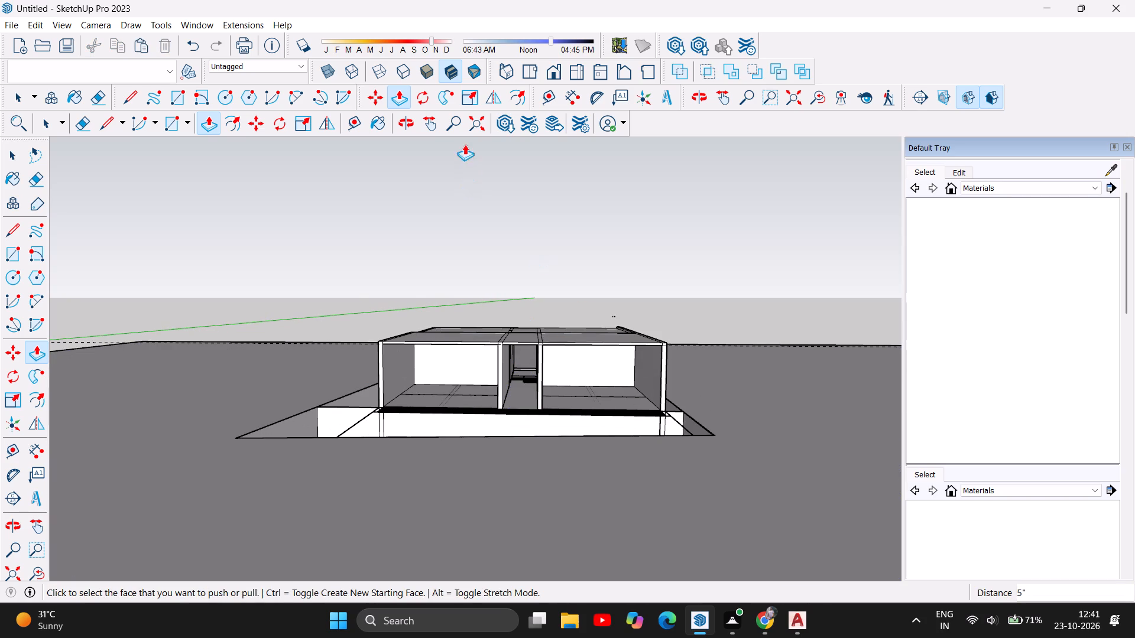
click(407, 125)
drag(511, 303, 520, 350)
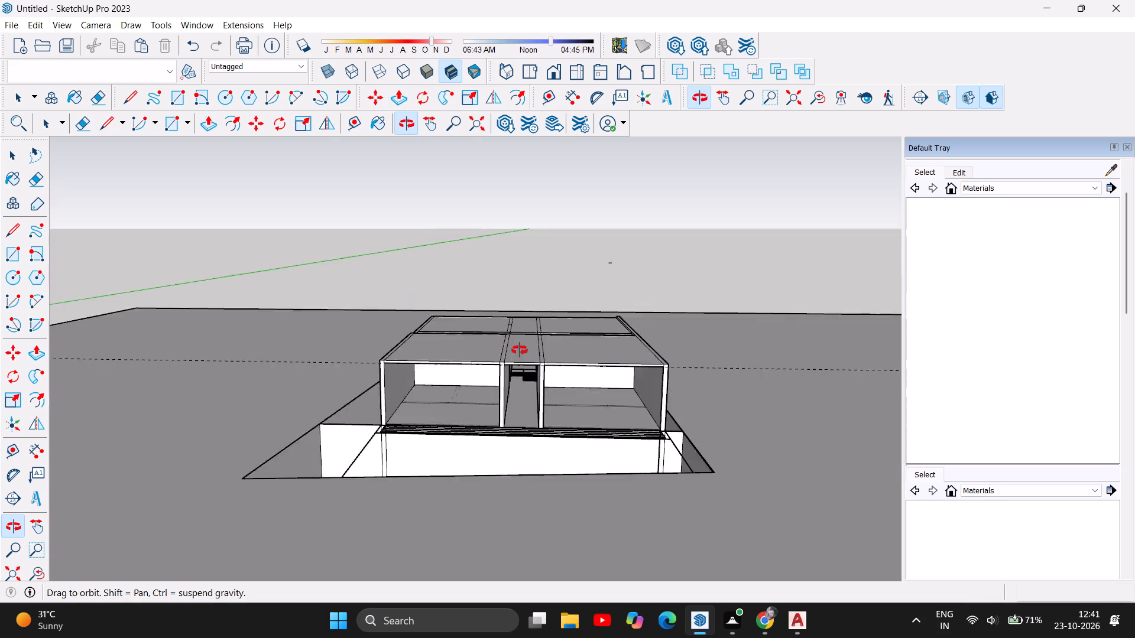
drag(520, 350, 533, 482)
drag(538, 327, 534, 431)
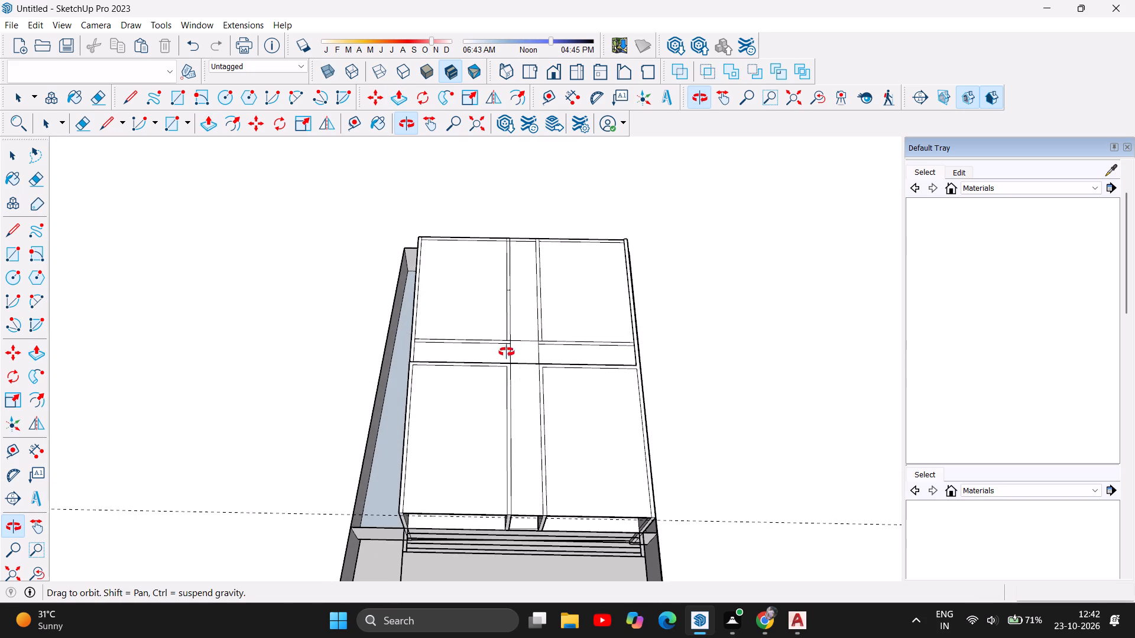
scroll(498, 274, up, 8)
scroll(510, 352, down, 4)
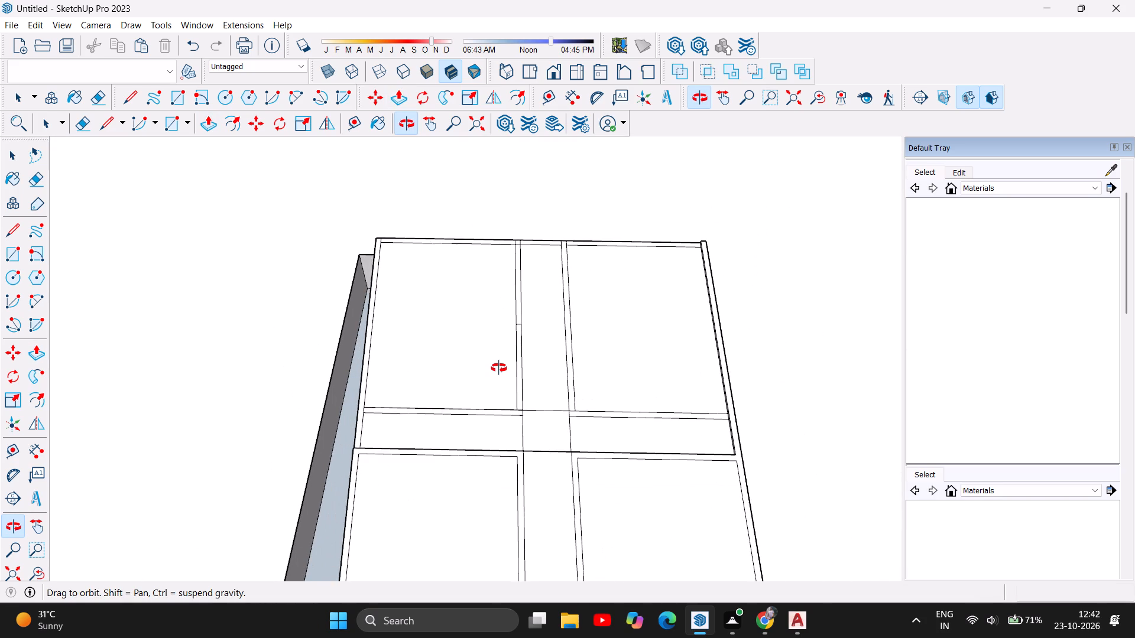
scroll(496, 369, up, 4)
scroll(492, 278, down, 11)
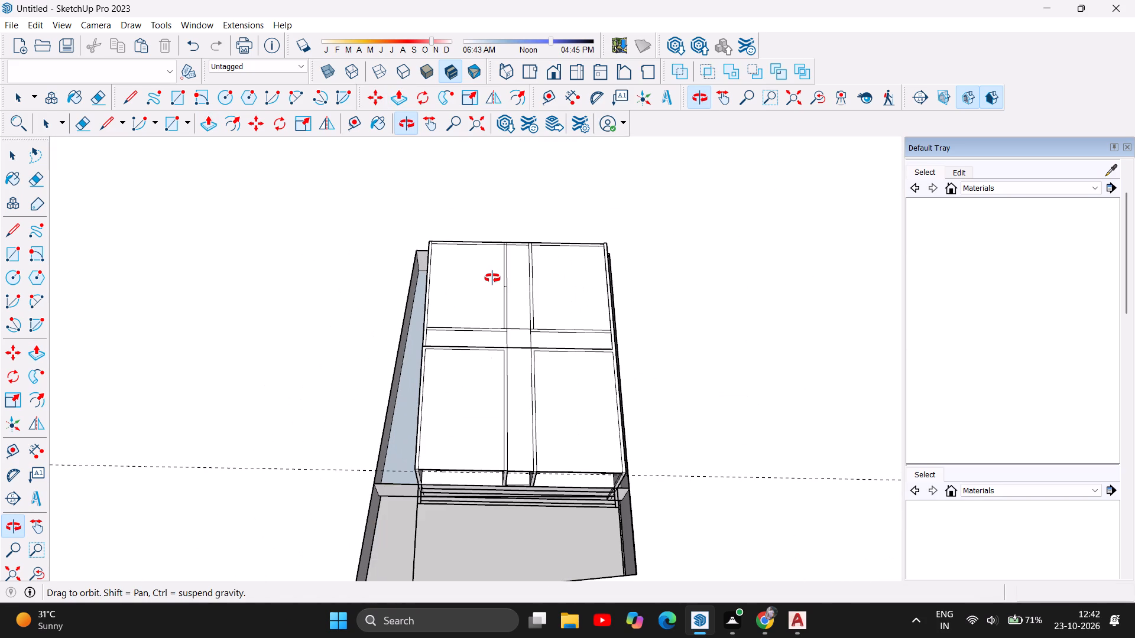
drag(449, 480, 451, 476)
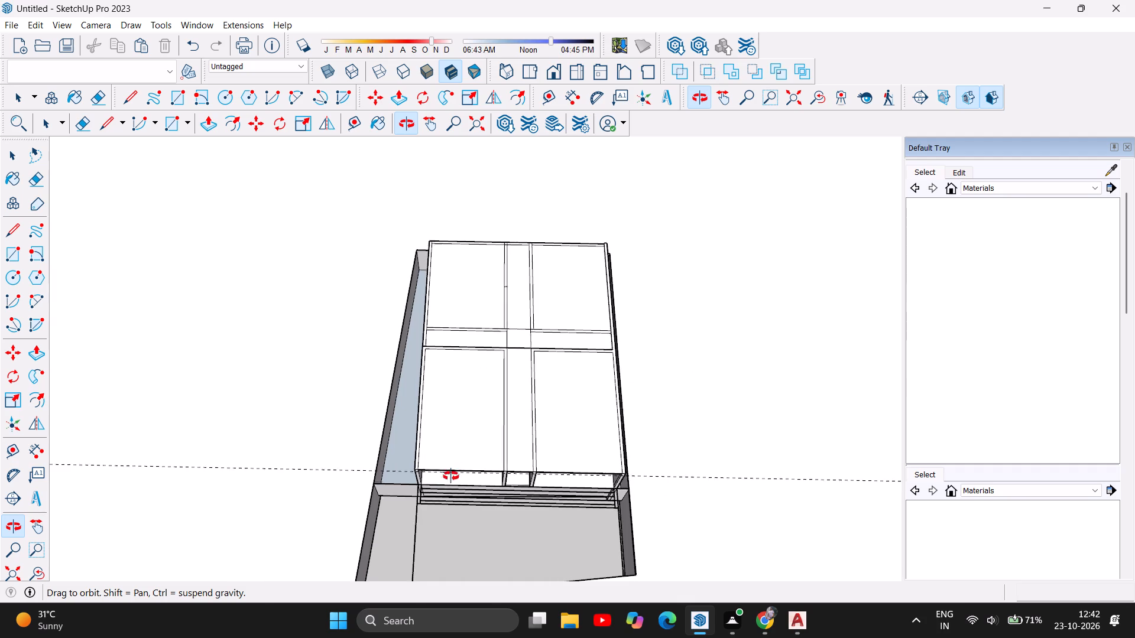
drag(451, 476, 466, 399)
scroll(408, 428, up, 10)
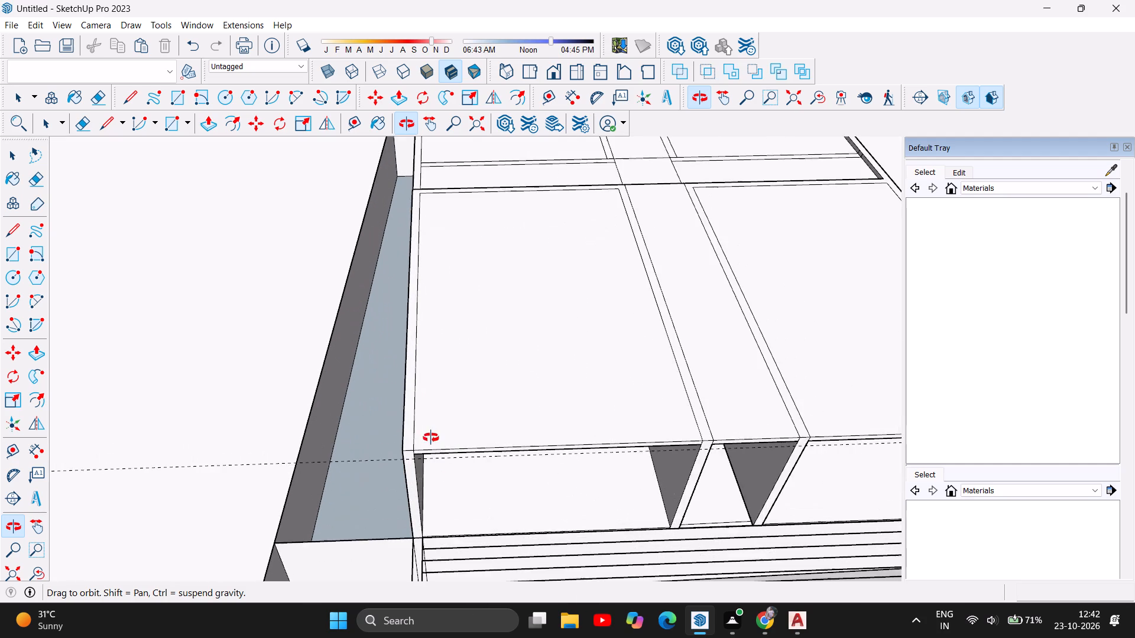
scroll(431, 438, up, 13)
scroll(395, 388, up, 6)
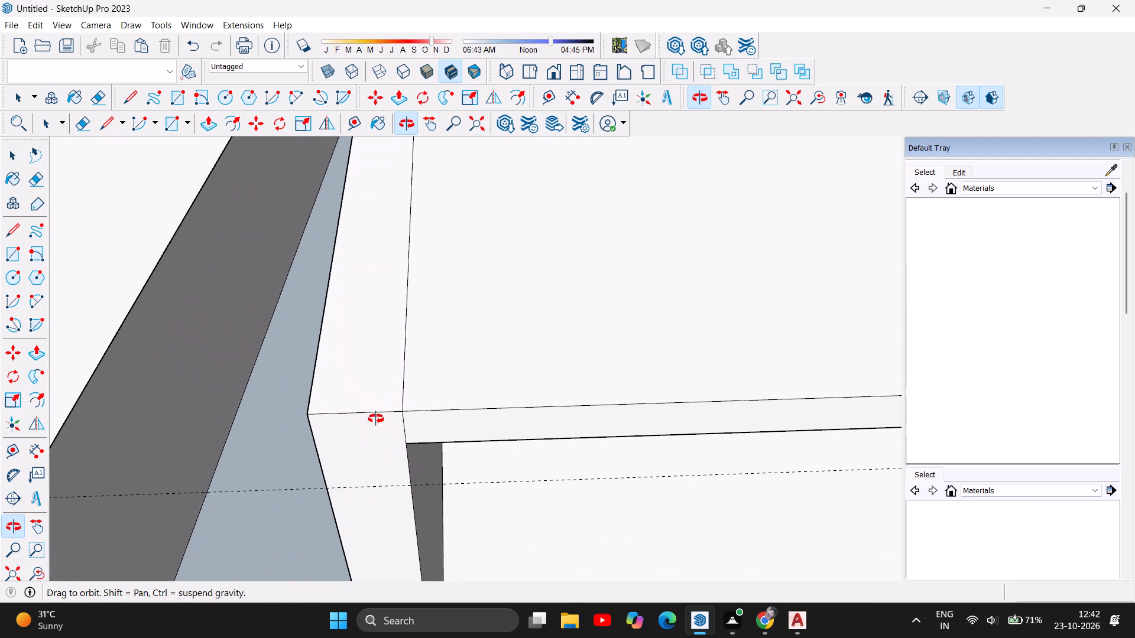
Examine the left front roof corner edge-on, then view the roof from above toward the cross passage behind it.
drag(402, 459, 398, 295)
drag(456, 513, 456, 495)
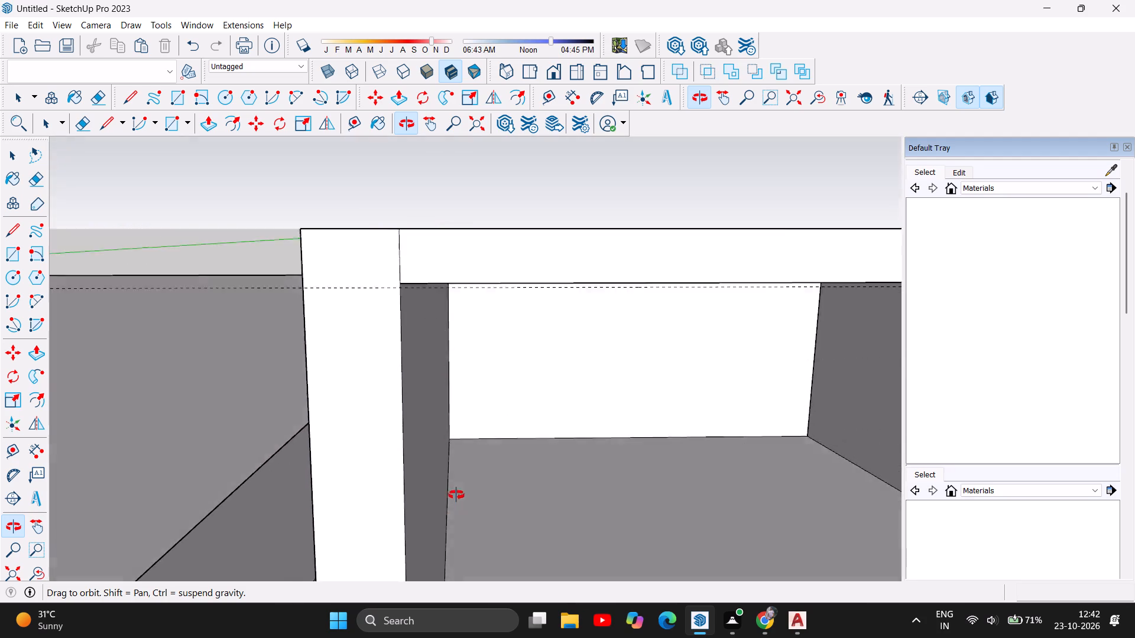
drag(456, 495, 450, 509)
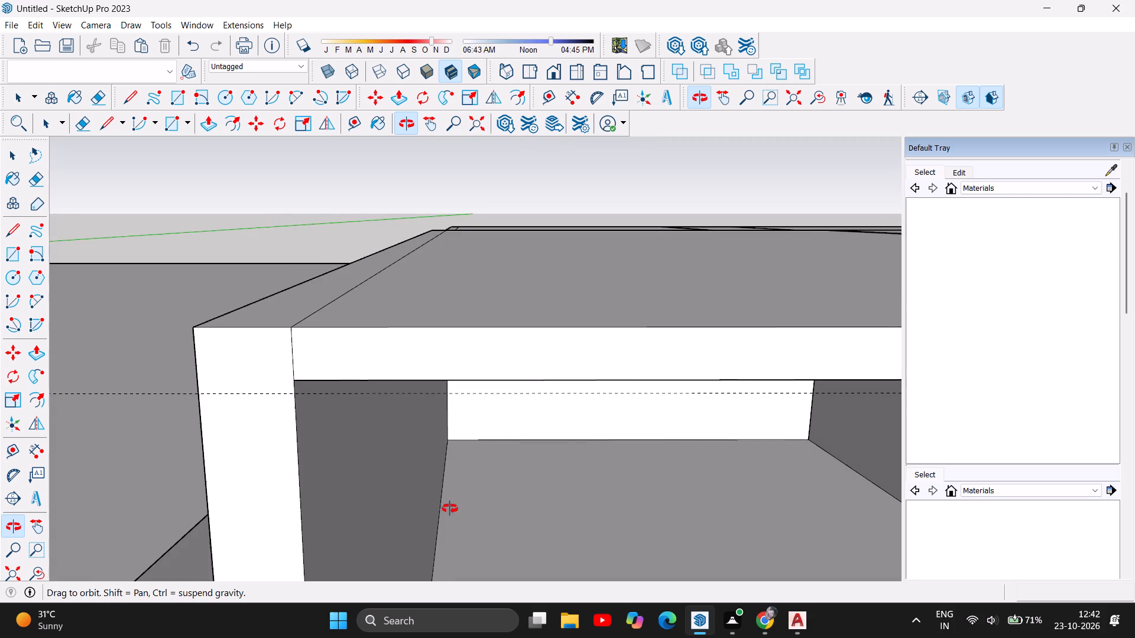
drag(450, 509, 445, 504)
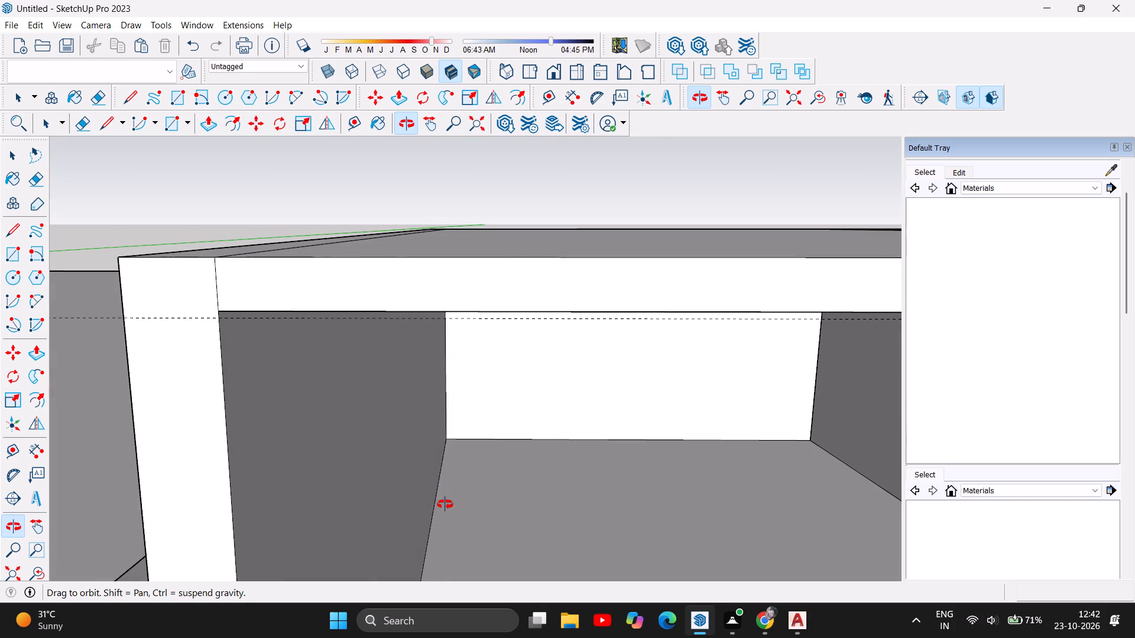
scroll(445, 504, down, 9)
drag(519, 409, 493, 596)
drag(497, 419, 483, 485)
Raise the roof faces over the left rear room and the adjoining cross passage by 5" each with Push/Pull.
scroll(505, 468, up, 6)
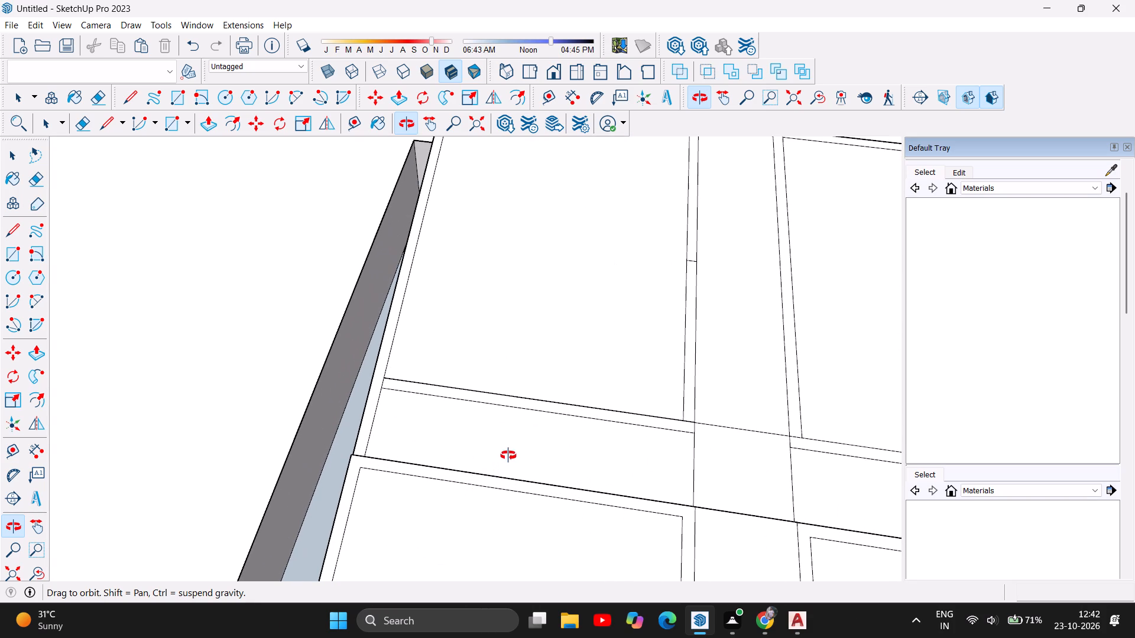
click(211, 127)
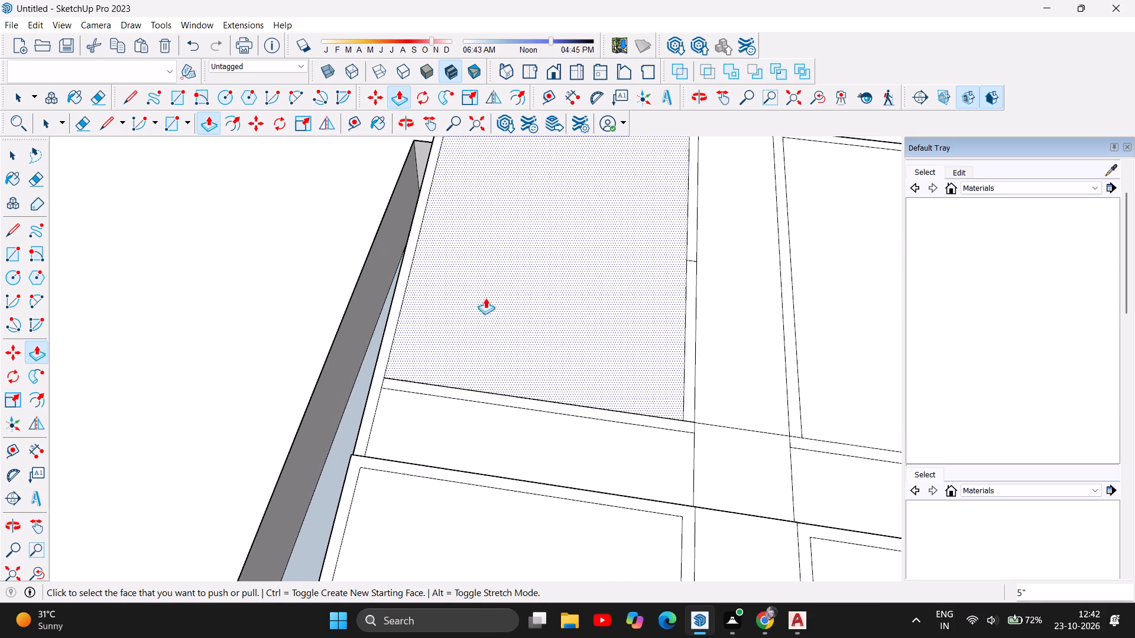
click(487, 298)
key(5)
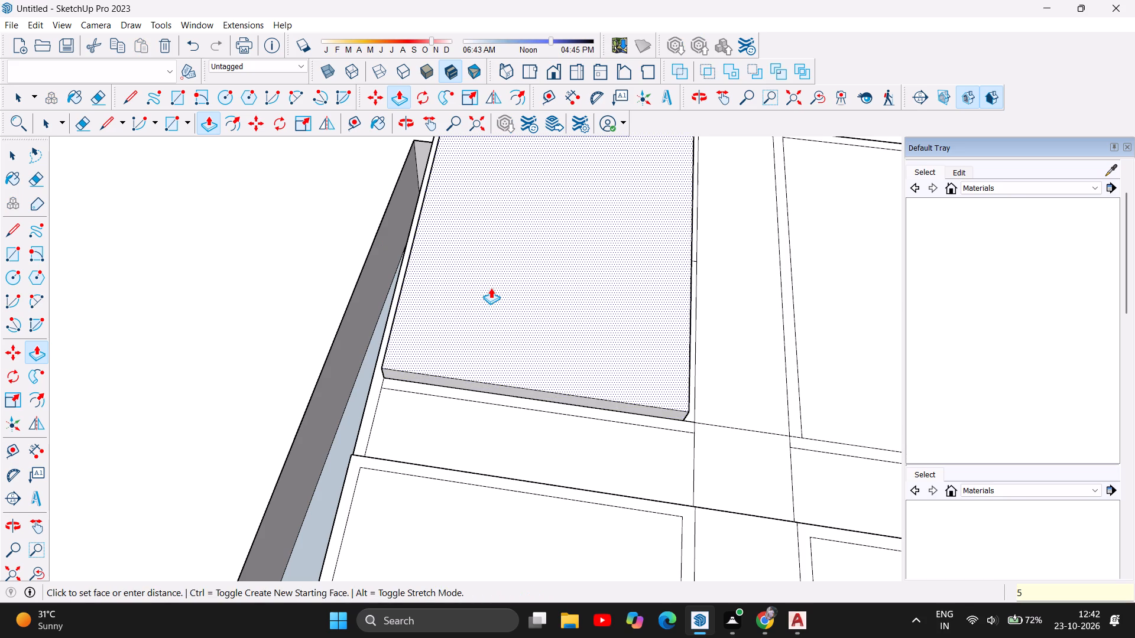
key(Return)
click(471, 421)
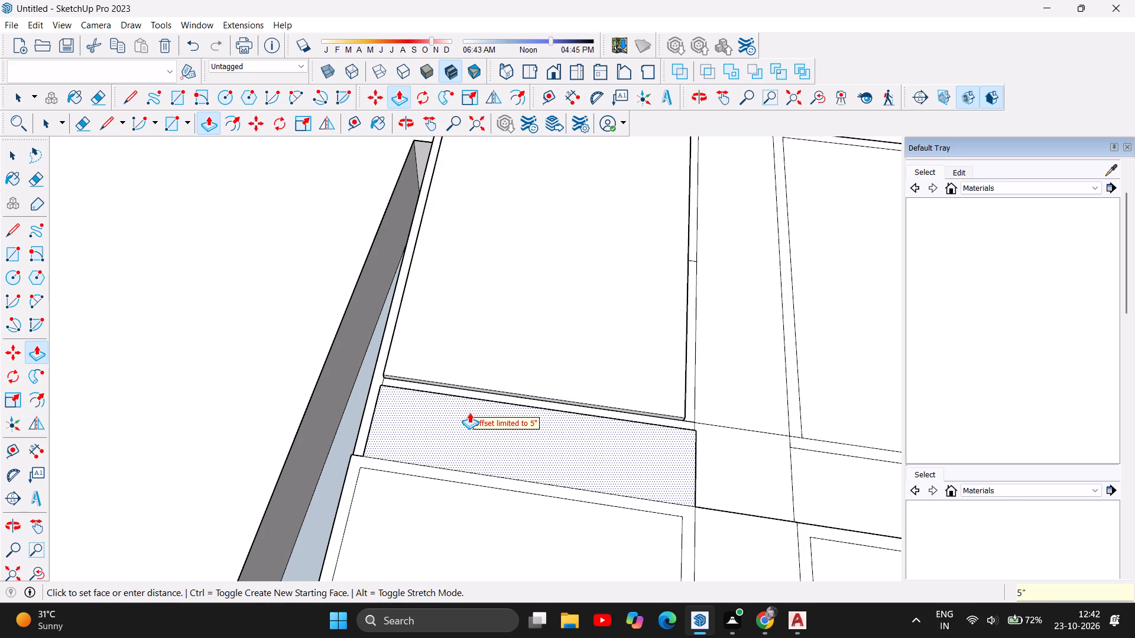
key(5)
key(Return)
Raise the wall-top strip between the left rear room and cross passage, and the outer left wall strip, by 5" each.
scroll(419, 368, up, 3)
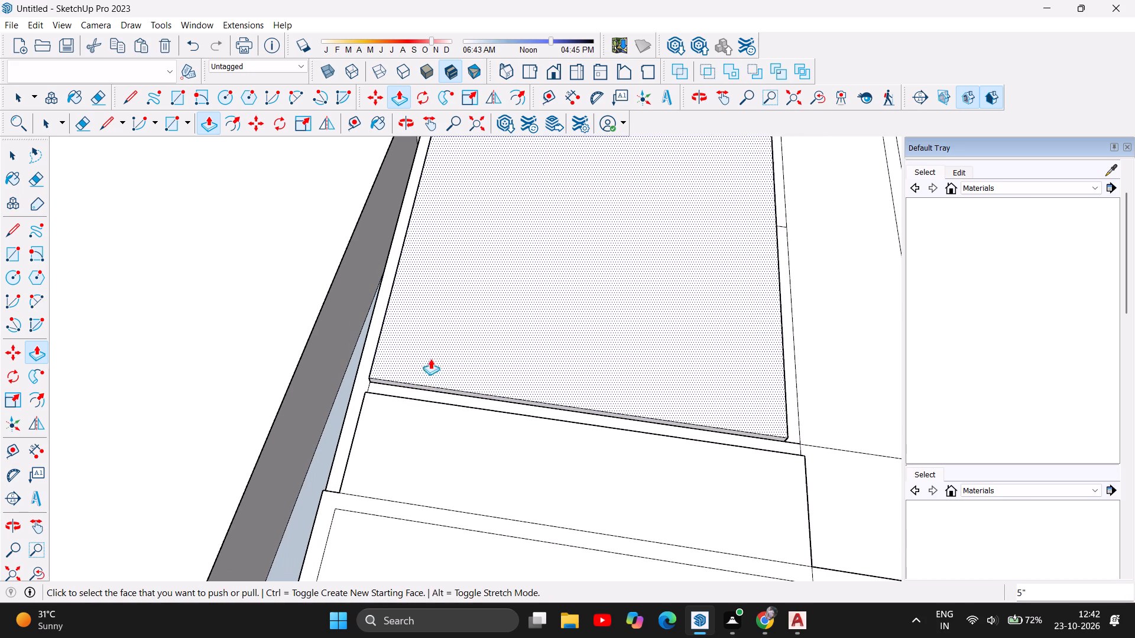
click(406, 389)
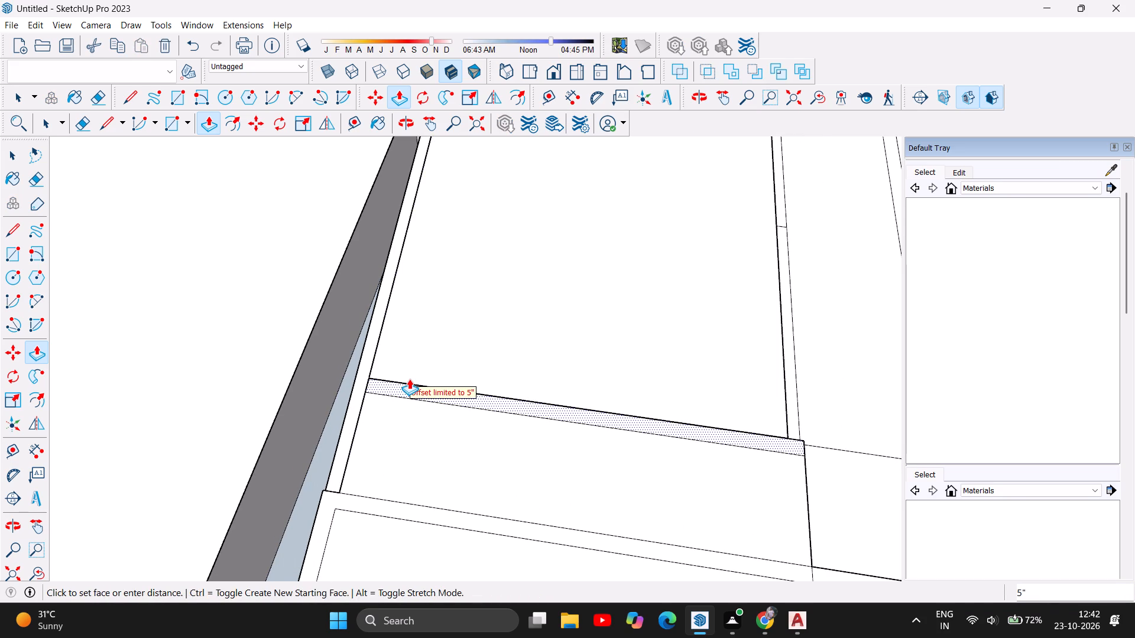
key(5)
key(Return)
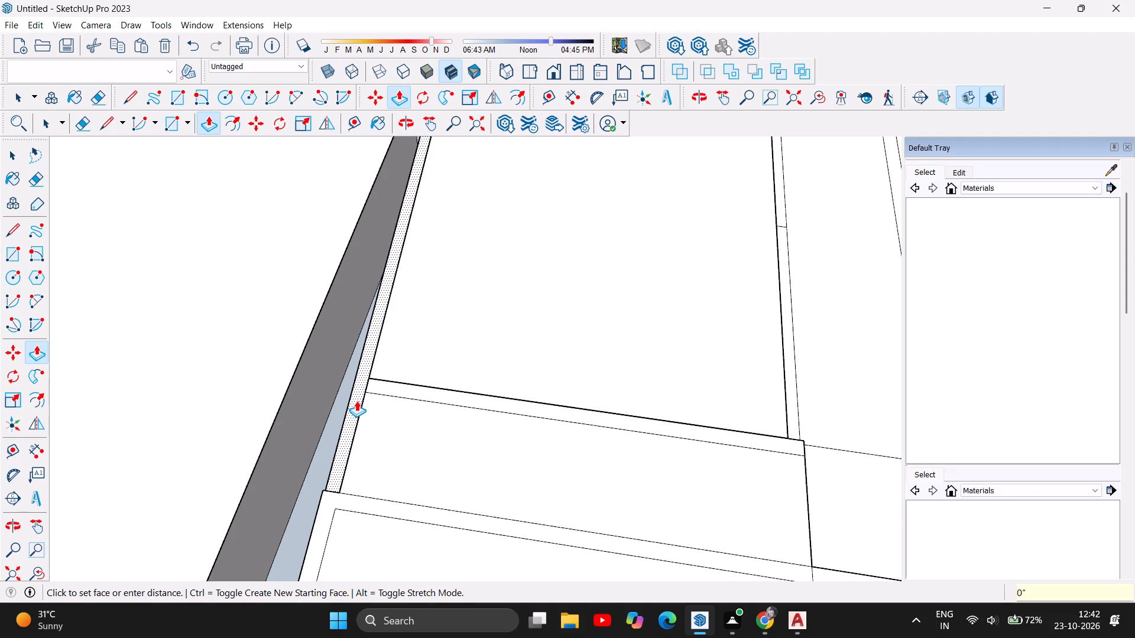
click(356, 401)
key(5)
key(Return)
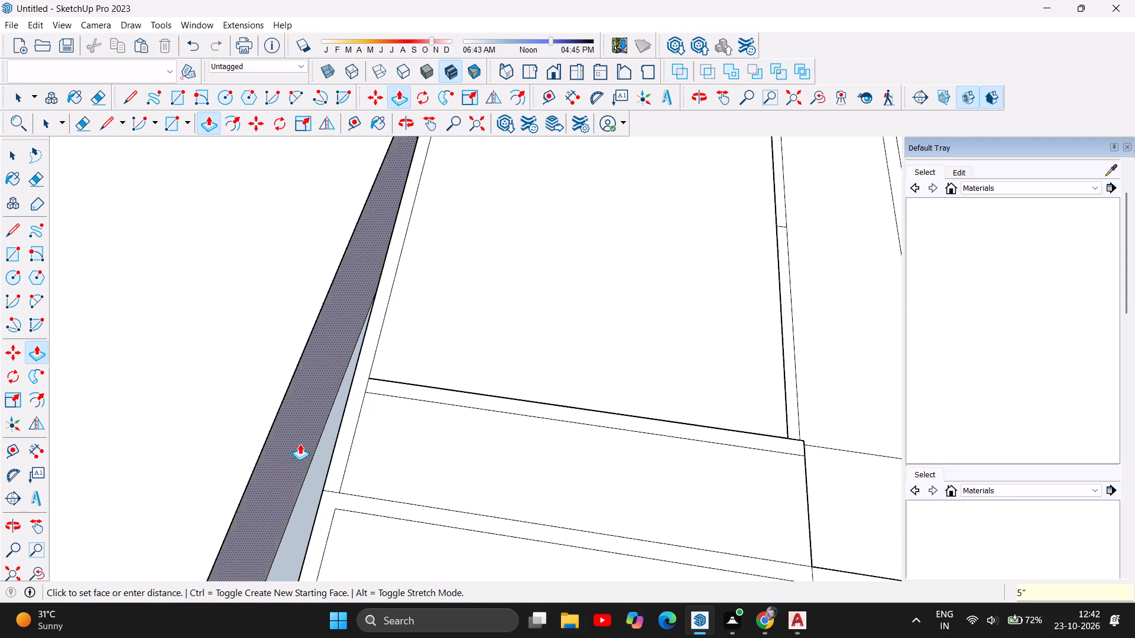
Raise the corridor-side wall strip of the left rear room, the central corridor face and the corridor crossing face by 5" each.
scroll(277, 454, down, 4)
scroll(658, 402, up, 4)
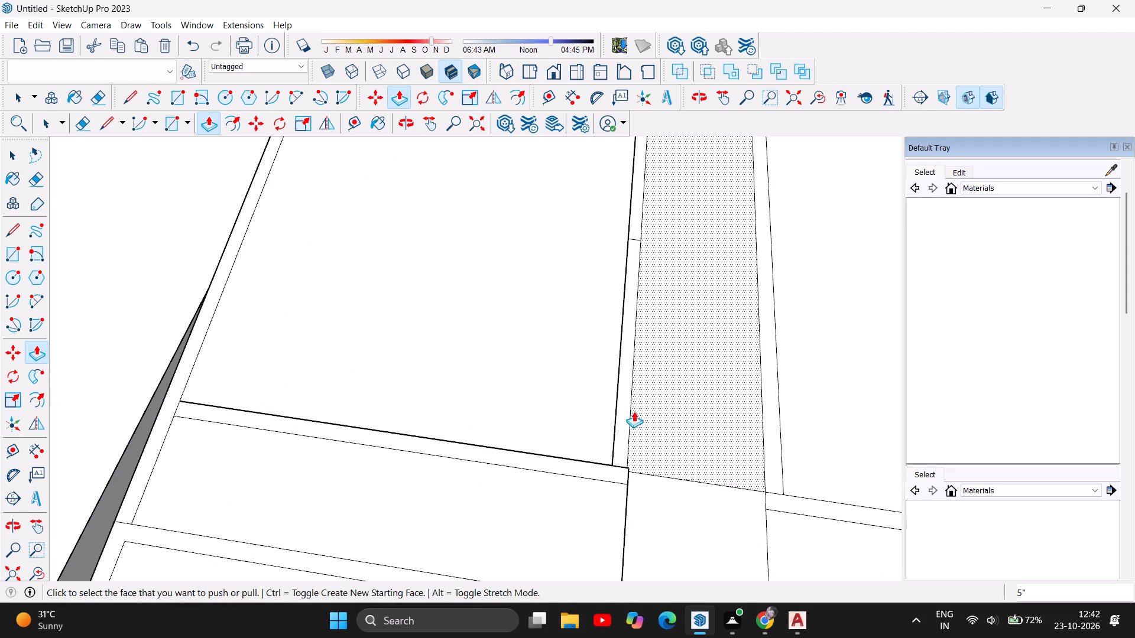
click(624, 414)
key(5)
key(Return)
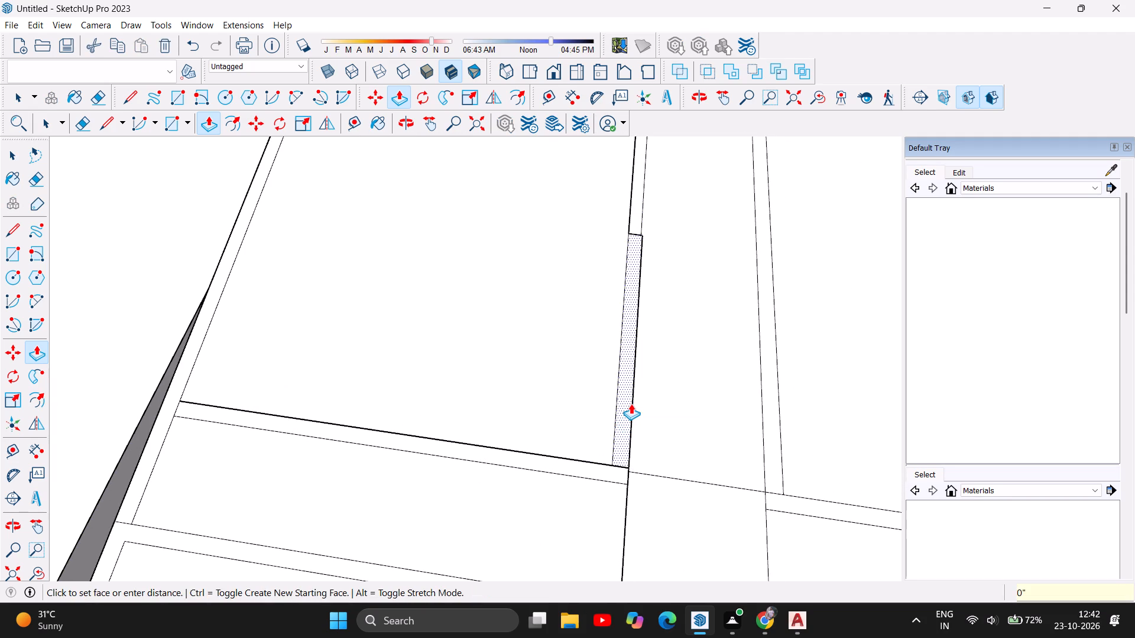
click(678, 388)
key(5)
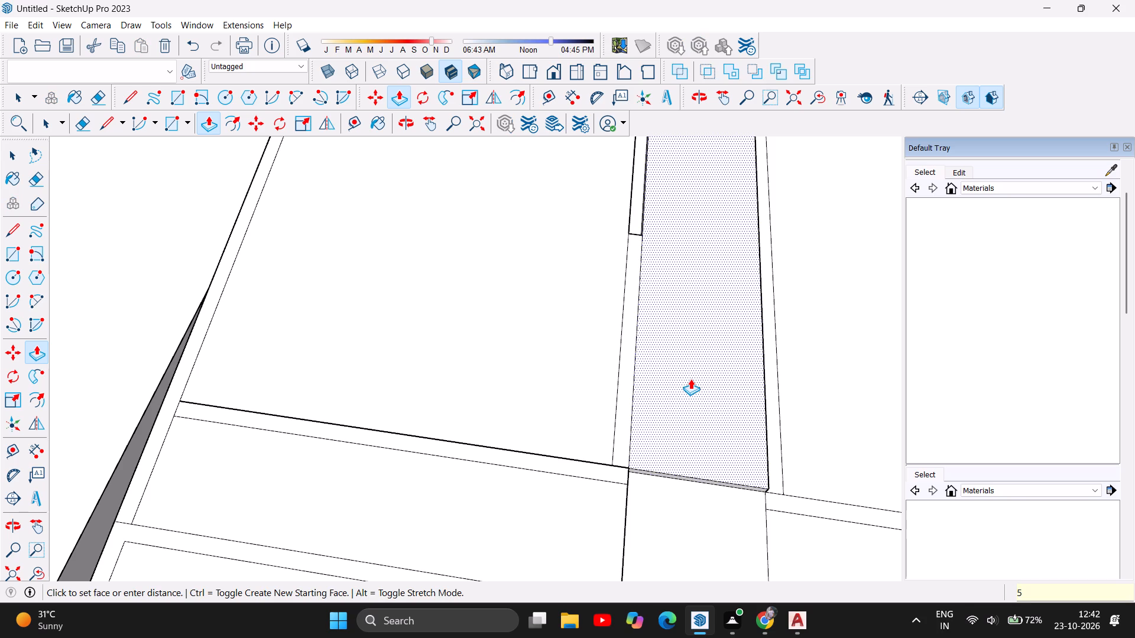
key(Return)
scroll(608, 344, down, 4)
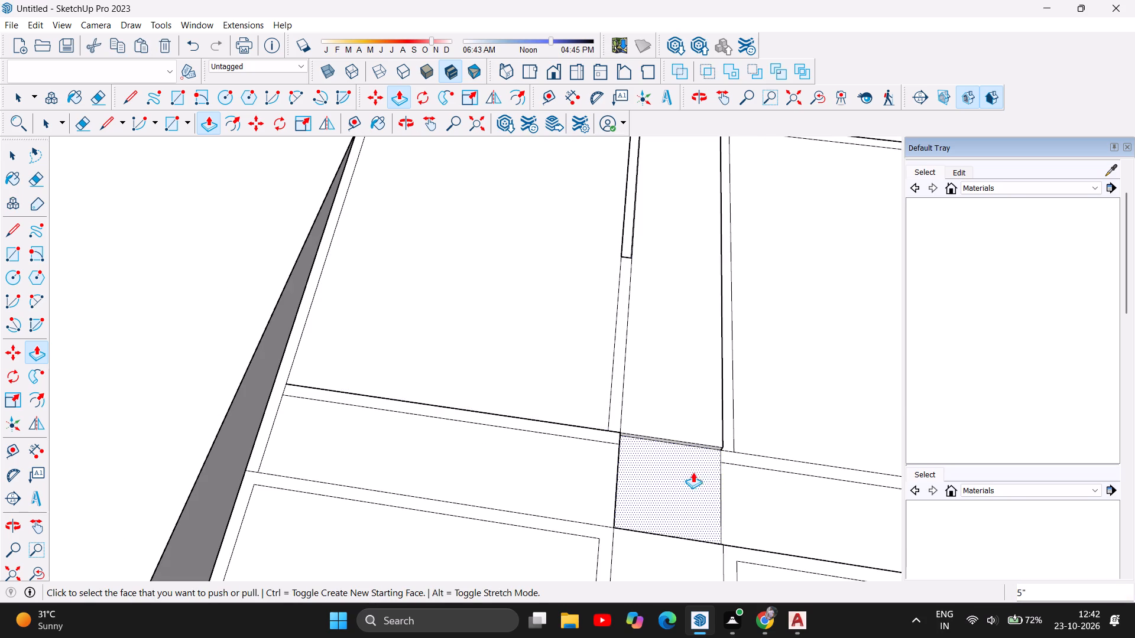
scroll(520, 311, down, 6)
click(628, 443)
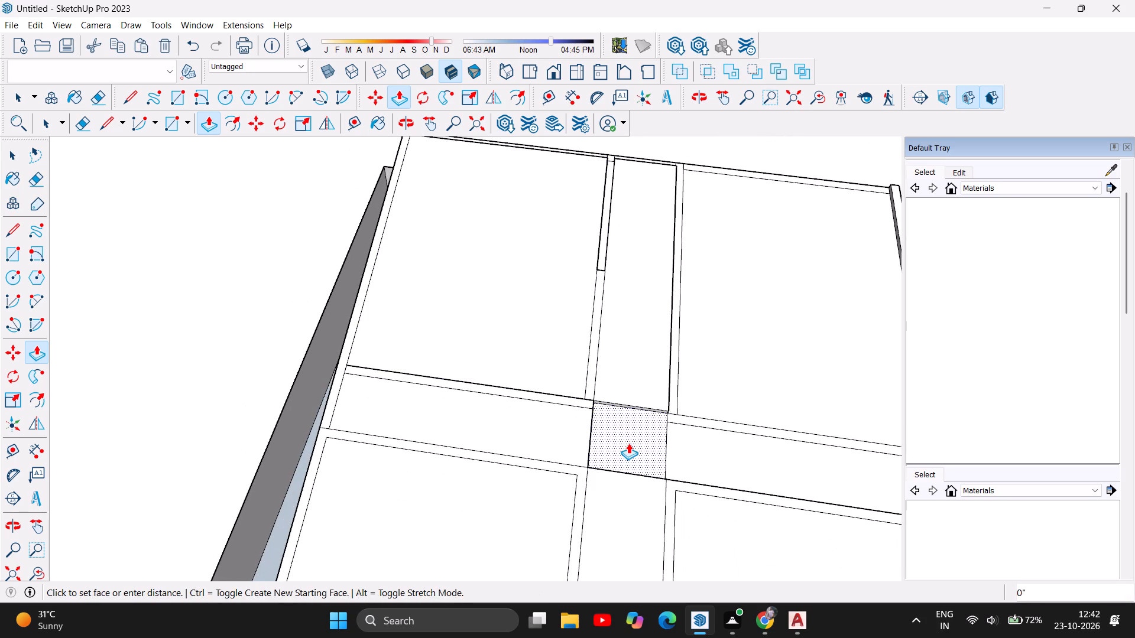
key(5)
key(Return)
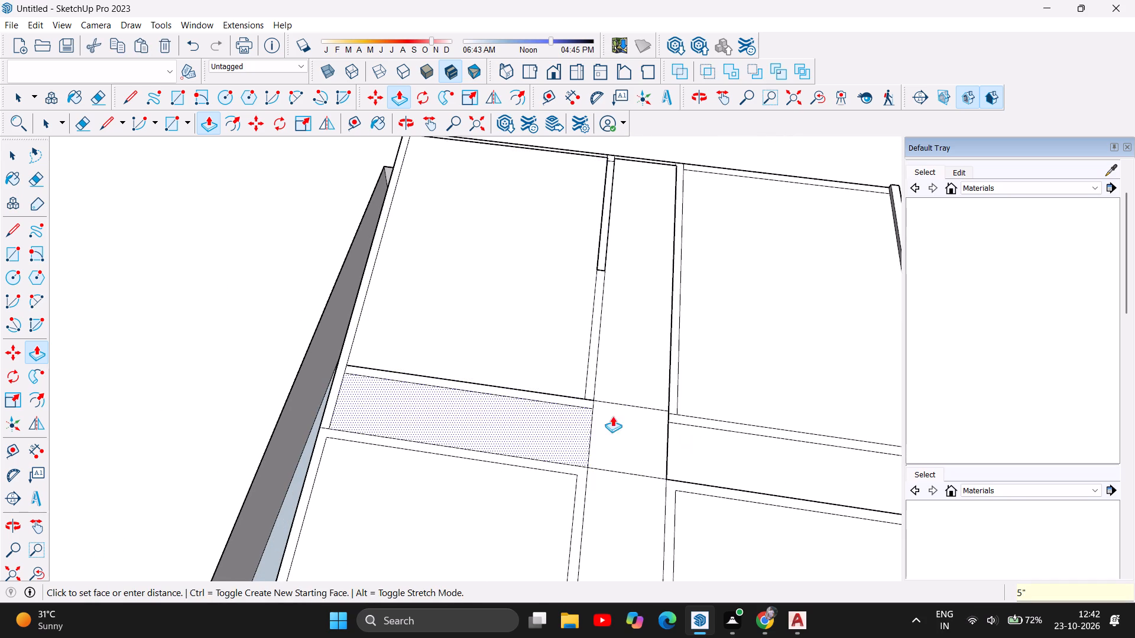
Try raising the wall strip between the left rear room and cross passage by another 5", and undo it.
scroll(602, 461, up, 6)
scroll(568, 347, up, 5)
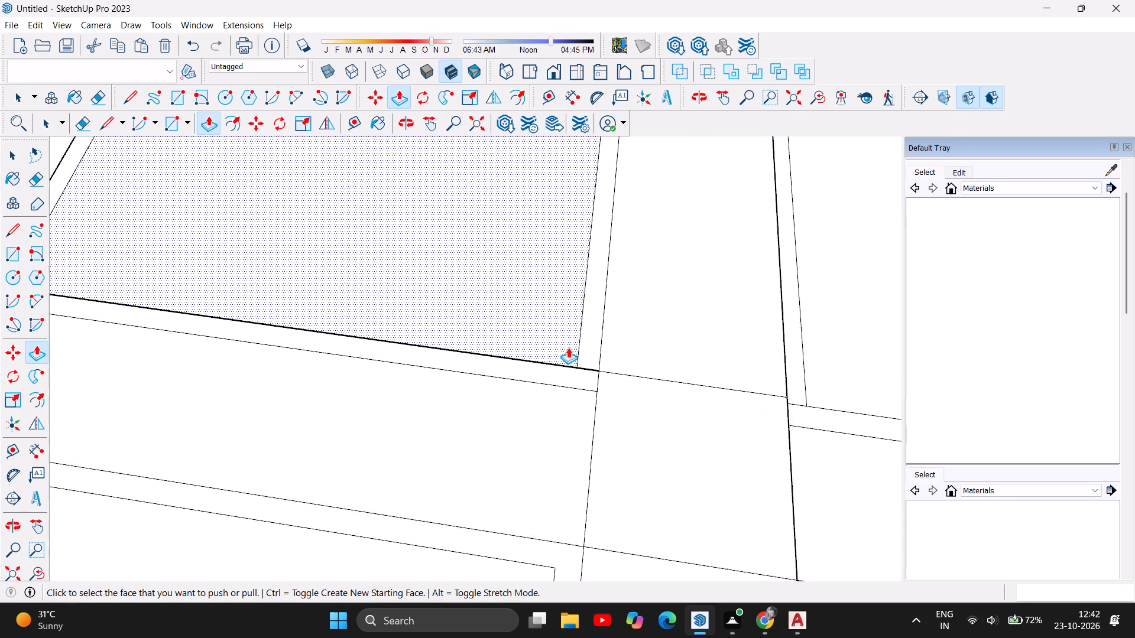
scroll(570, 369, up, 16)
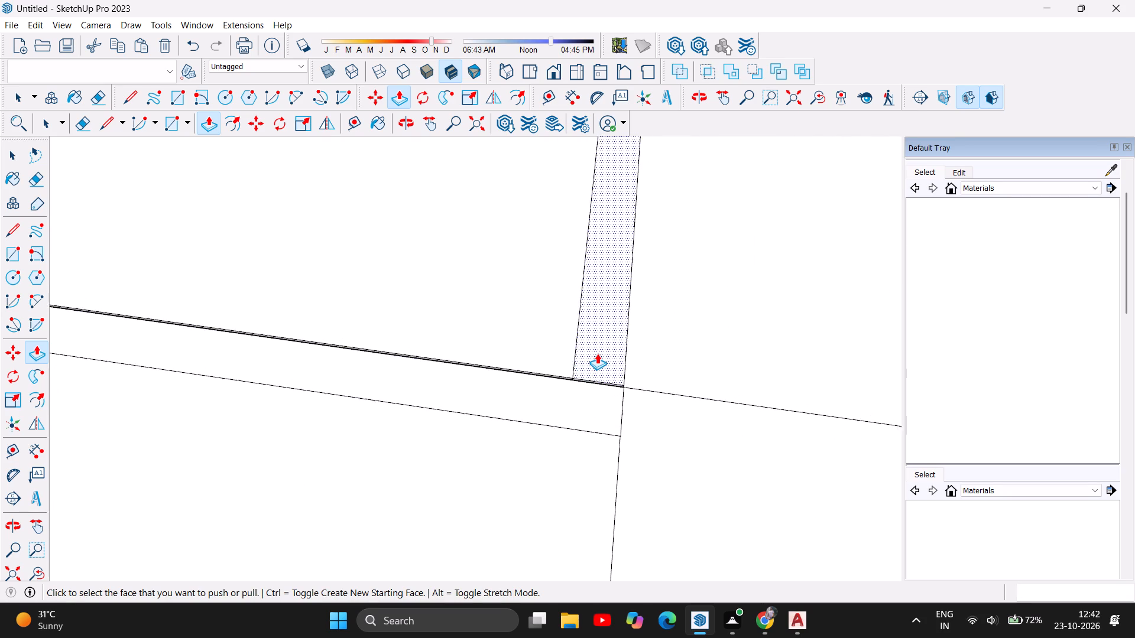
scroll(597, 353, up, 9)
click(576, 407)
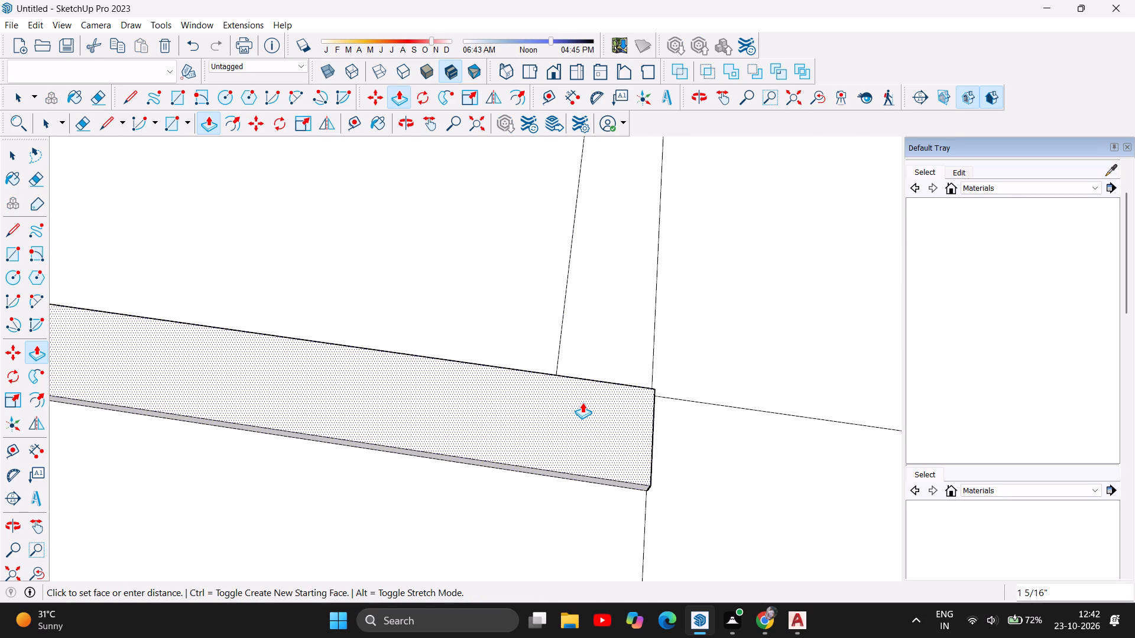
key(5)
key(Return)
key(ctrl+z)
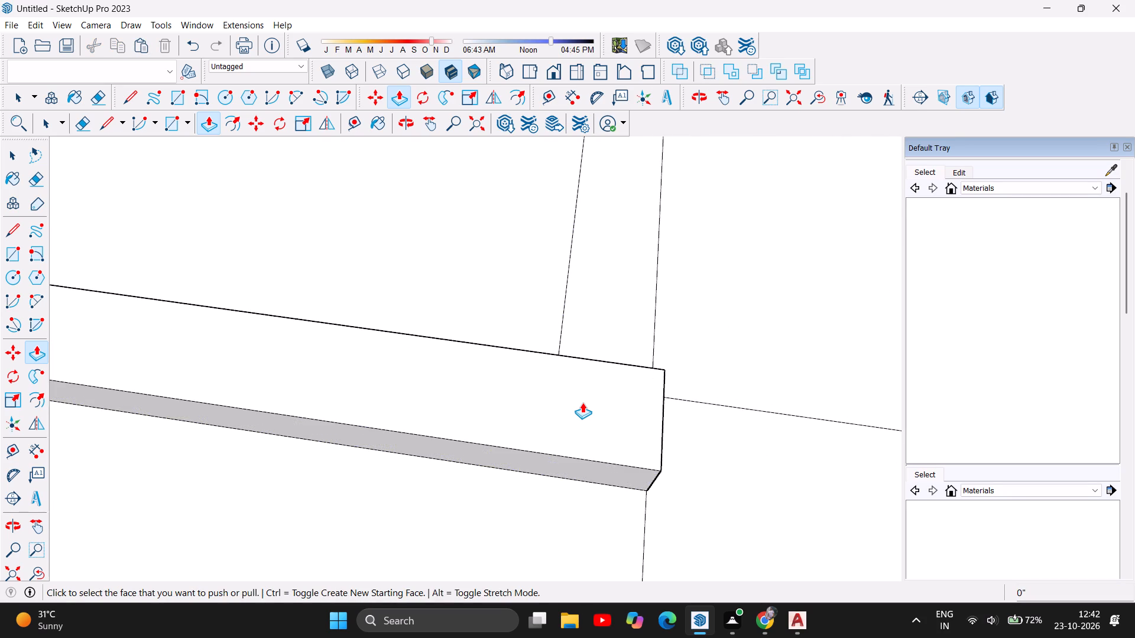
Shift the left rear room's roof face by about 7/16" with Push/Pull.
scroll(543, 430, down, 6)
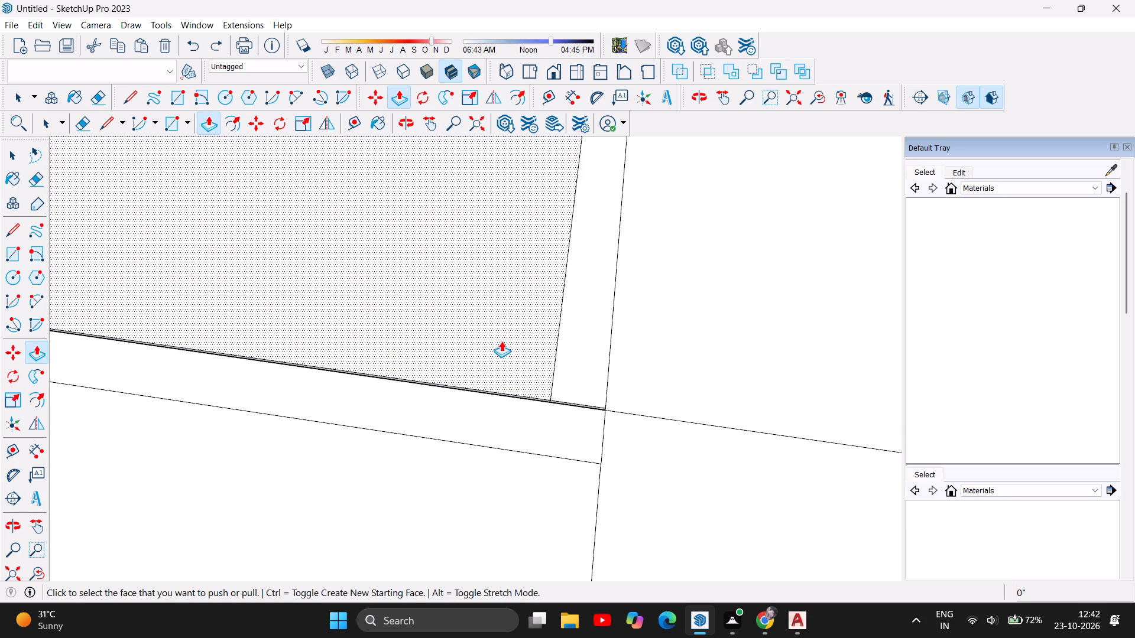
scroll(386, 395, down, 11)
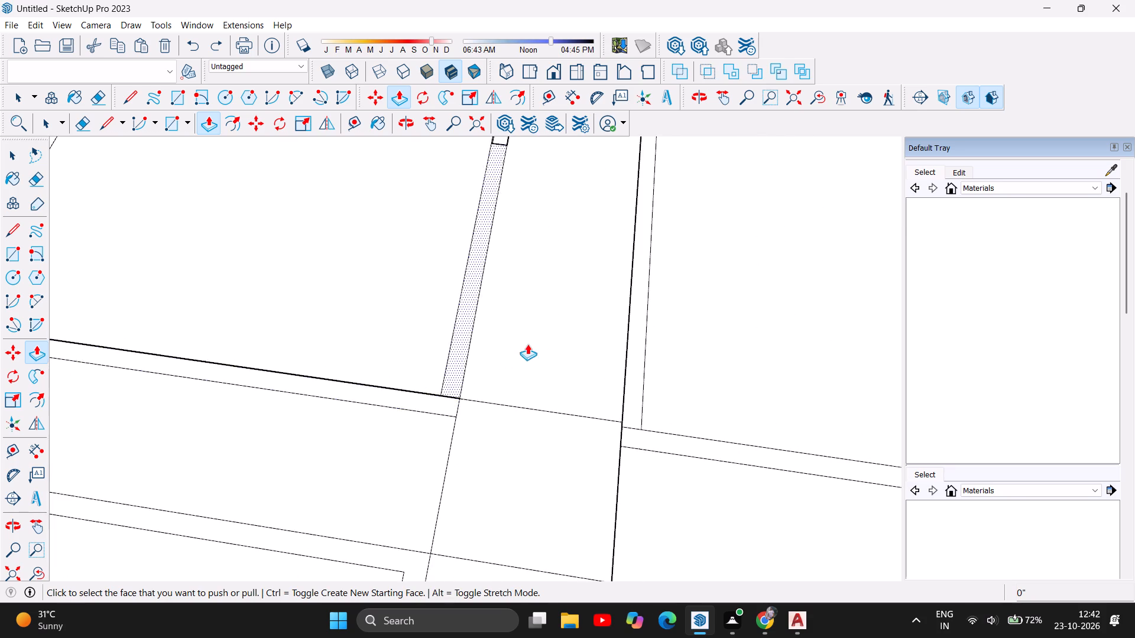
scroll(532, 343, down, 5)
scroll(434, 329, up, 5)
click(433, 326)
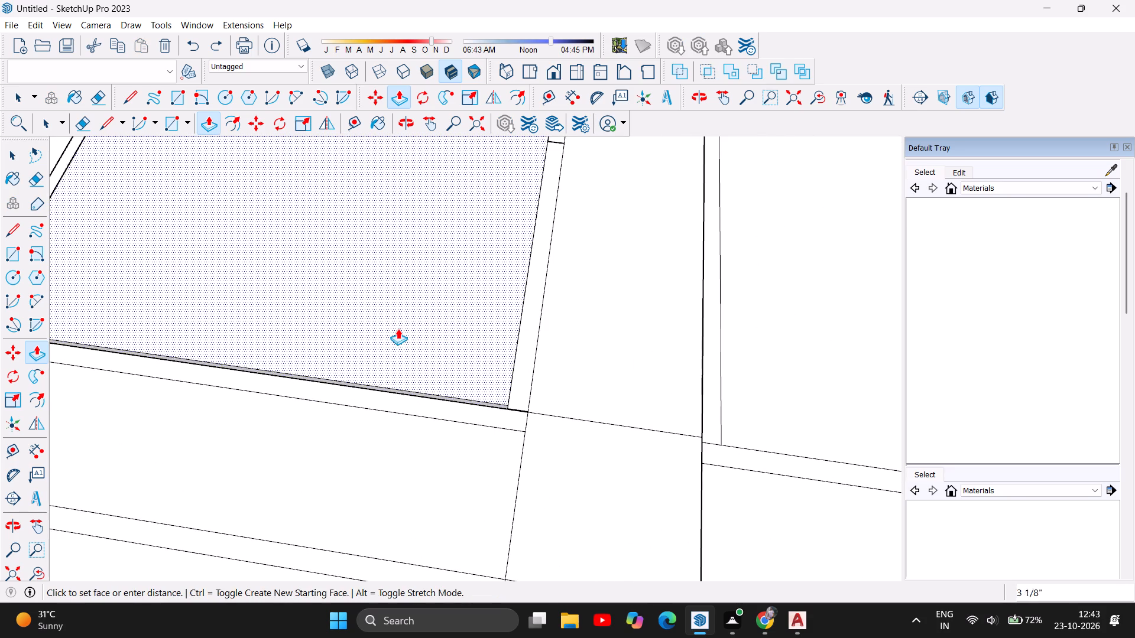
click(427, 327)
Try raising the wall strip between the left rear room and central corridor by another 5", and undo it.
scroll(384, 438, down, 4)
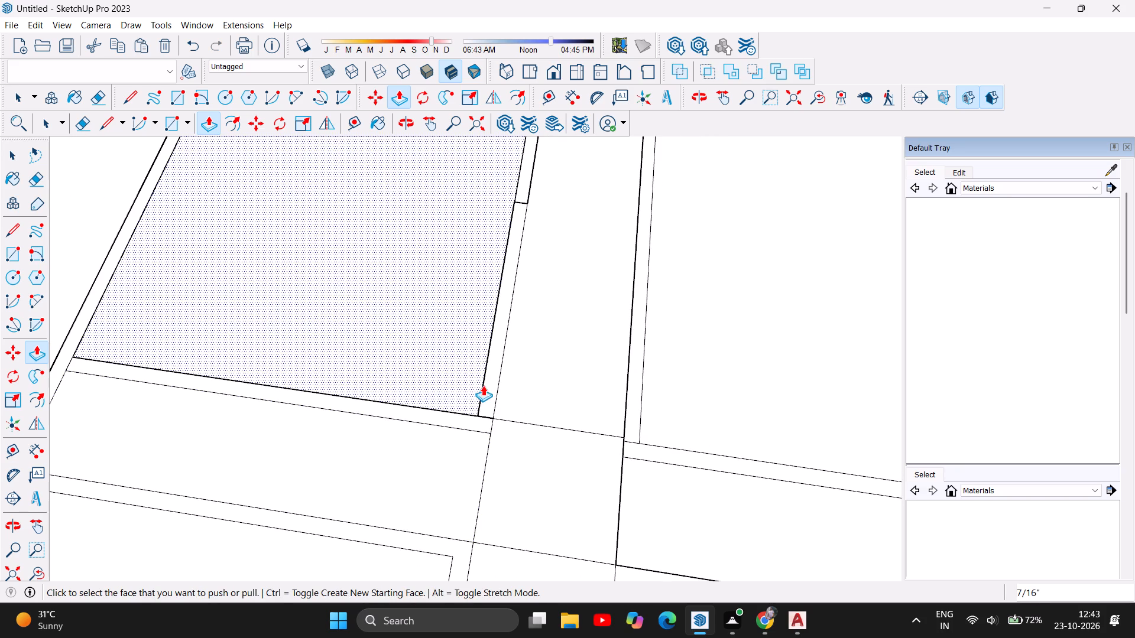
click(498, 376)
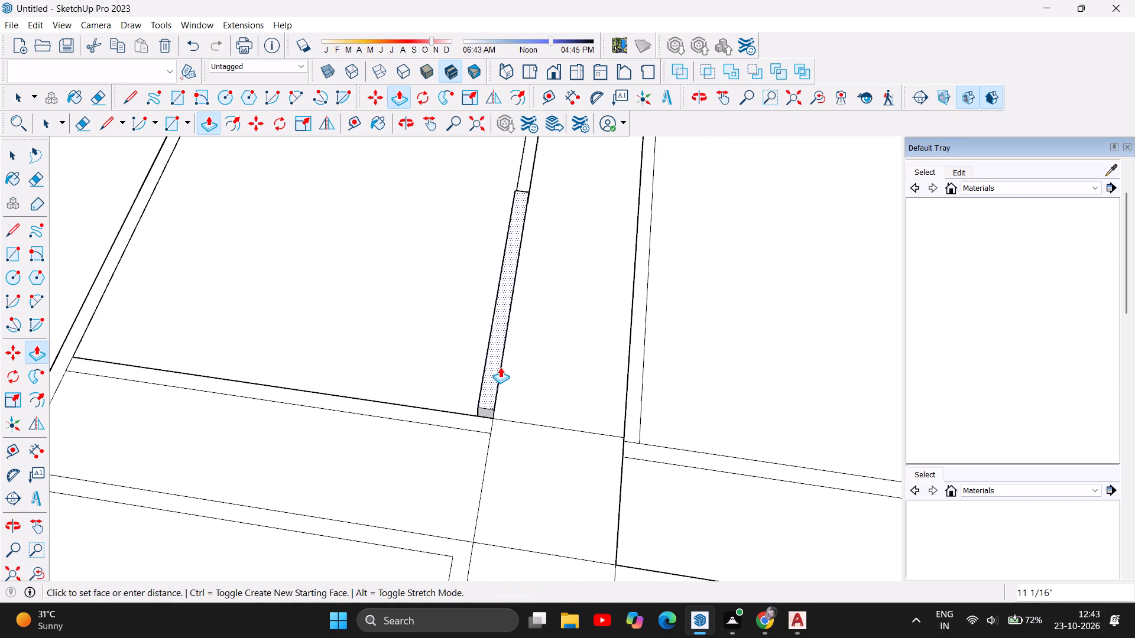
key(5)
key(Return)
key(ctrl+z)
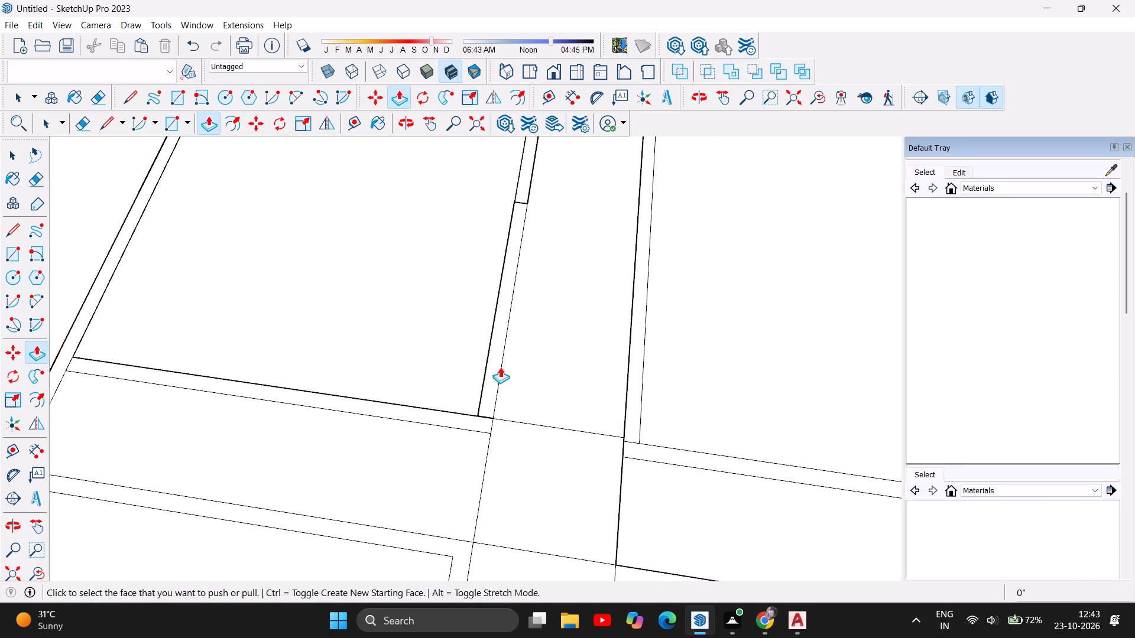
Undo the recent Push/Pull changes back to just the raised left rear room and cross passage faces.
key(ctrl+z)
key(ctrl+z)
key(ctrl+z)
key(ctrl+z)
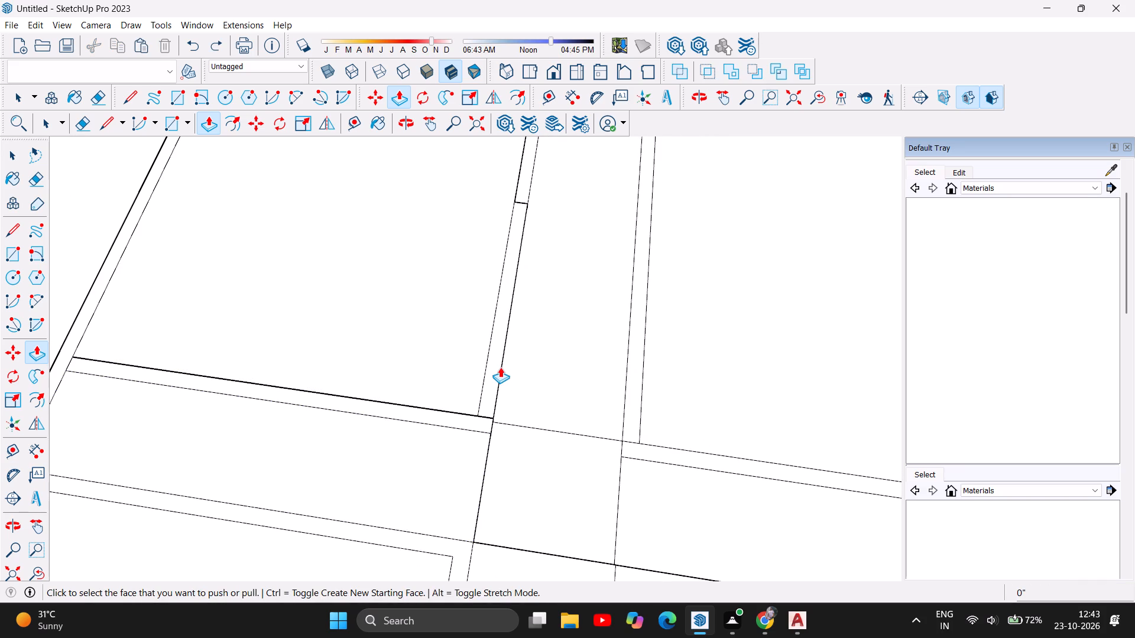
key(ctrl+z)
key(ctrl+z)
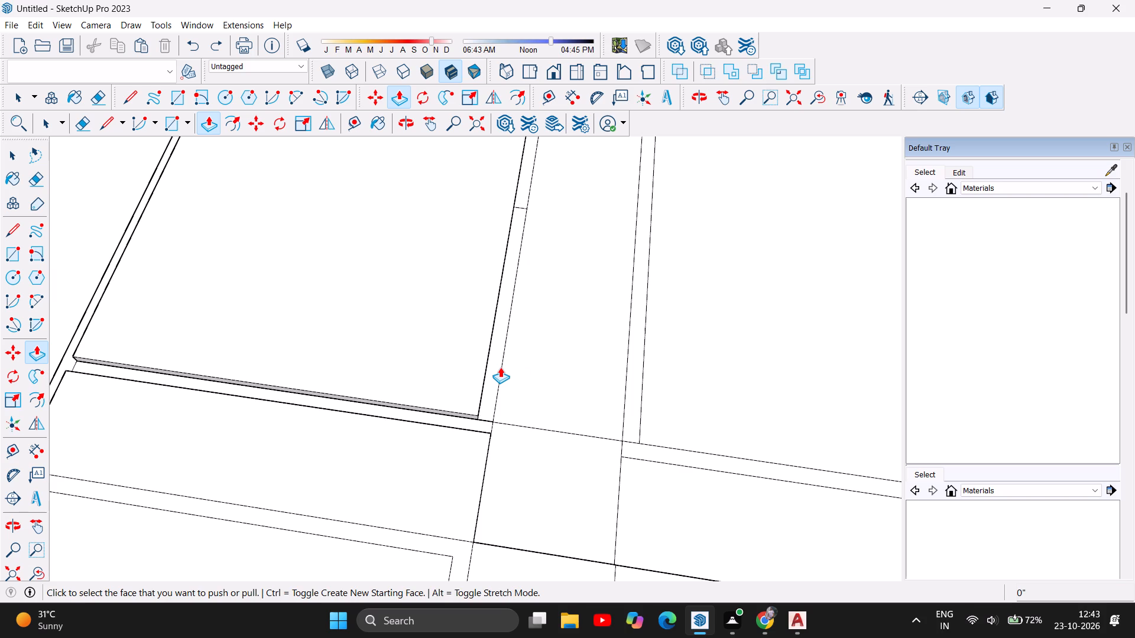
Raise the corridor-side and passage-side wall strips of the left rear room by 5" each with Push/Pull.
scroll(496, 343, up, 5)
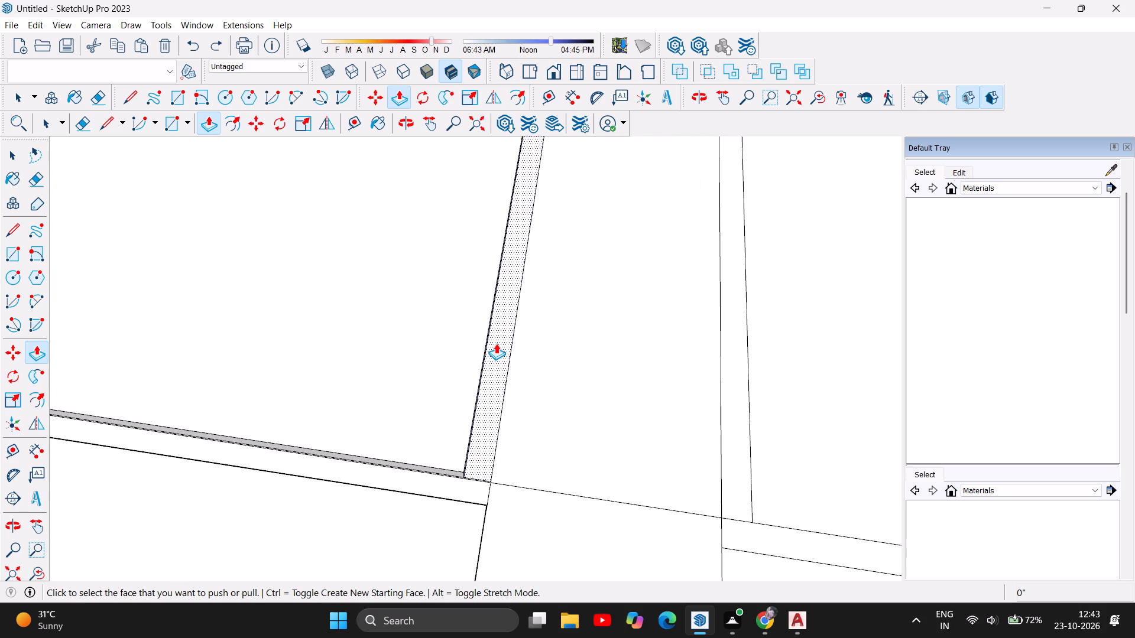
click(487, 441)
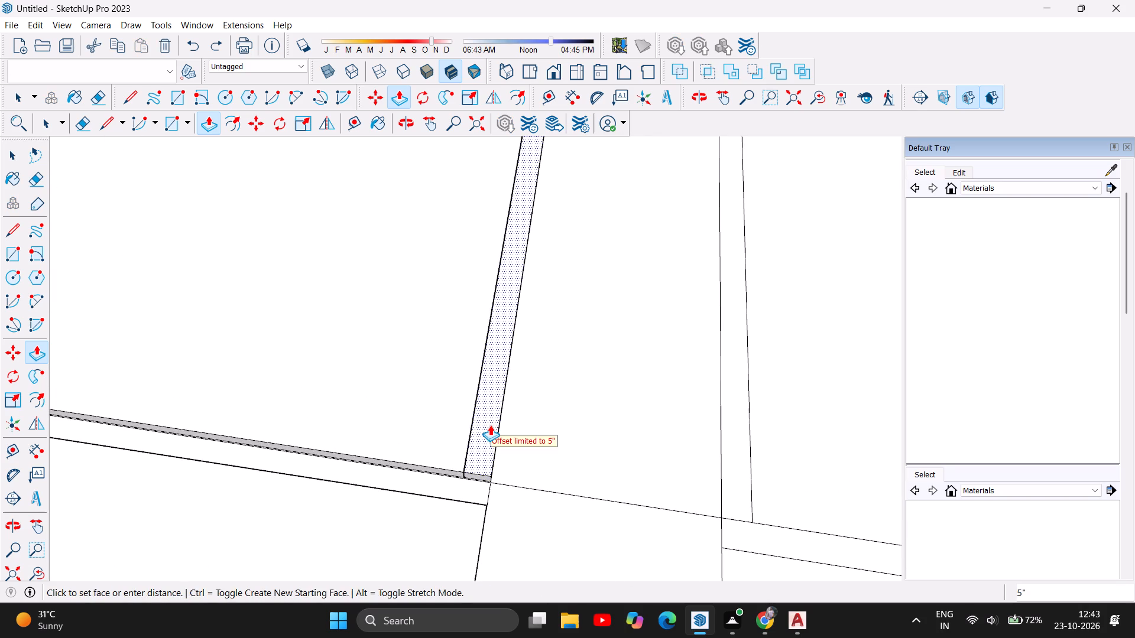
key(5)
key(Return)
click(465, 484)
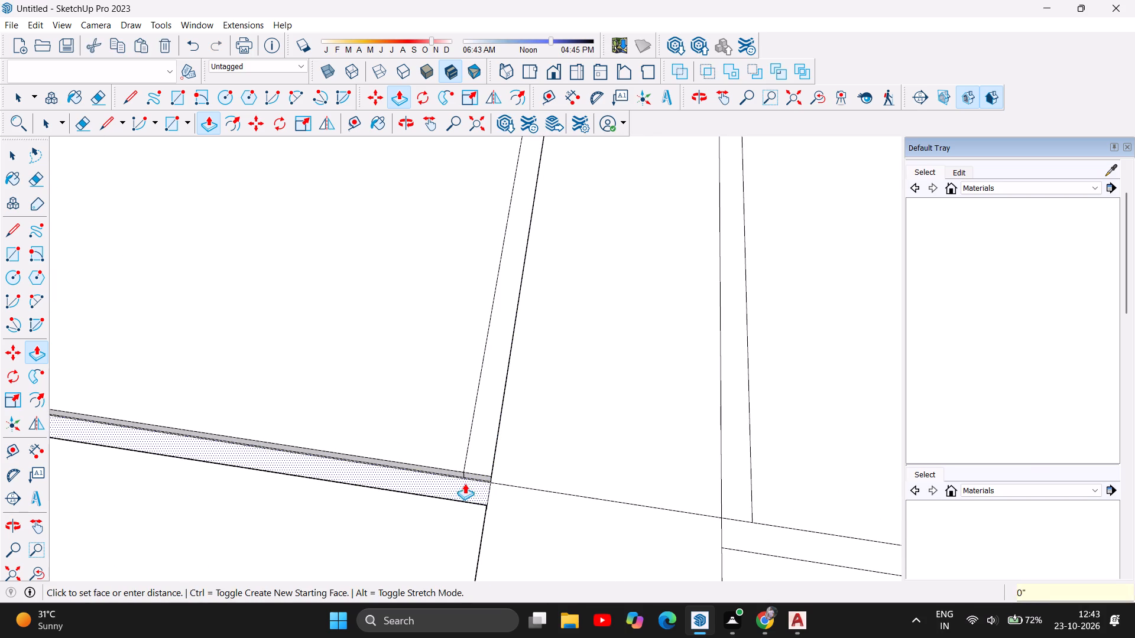
key(5)
key(Return)
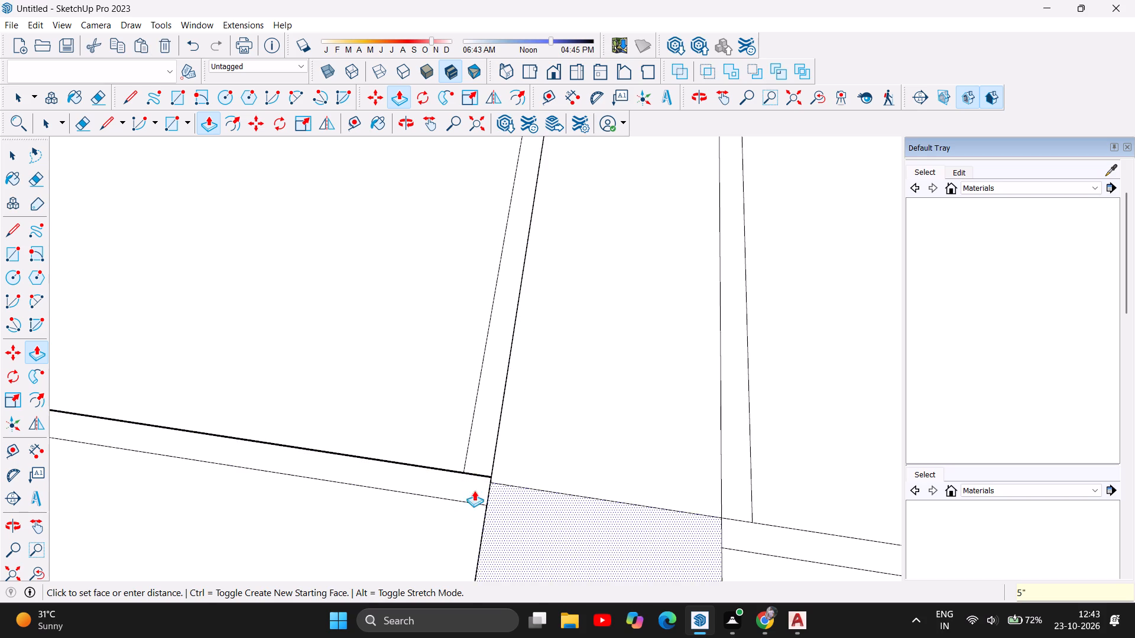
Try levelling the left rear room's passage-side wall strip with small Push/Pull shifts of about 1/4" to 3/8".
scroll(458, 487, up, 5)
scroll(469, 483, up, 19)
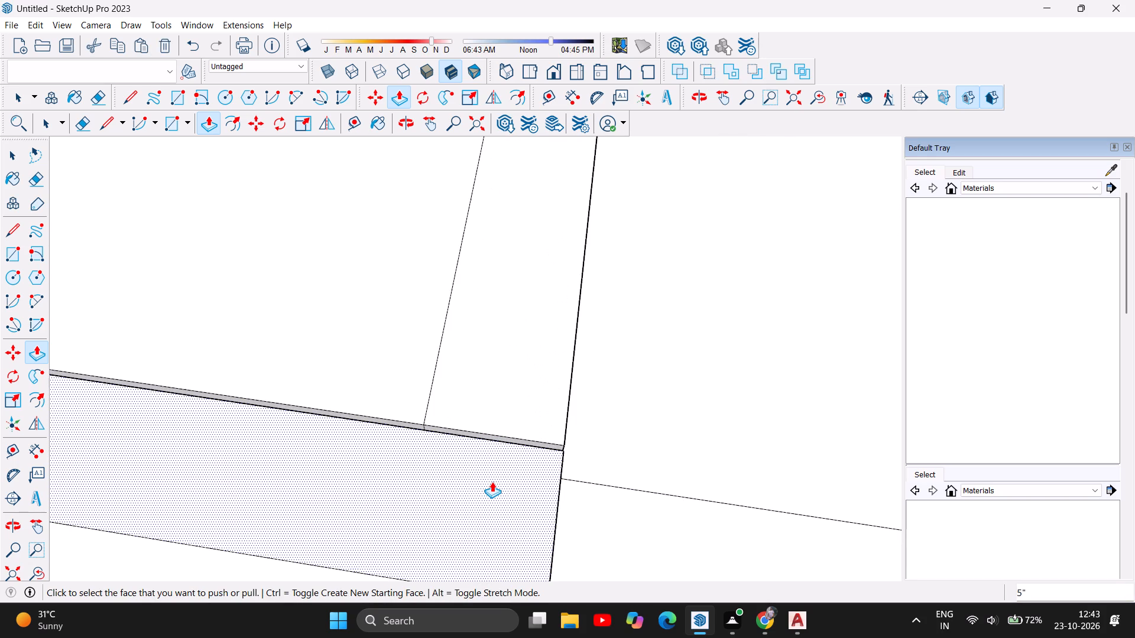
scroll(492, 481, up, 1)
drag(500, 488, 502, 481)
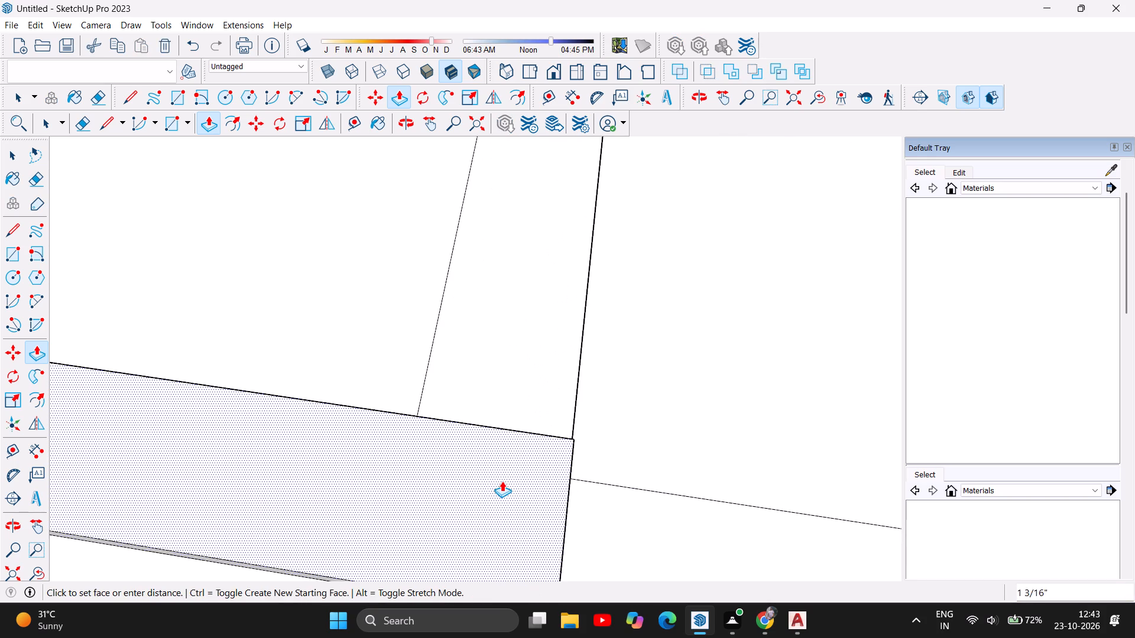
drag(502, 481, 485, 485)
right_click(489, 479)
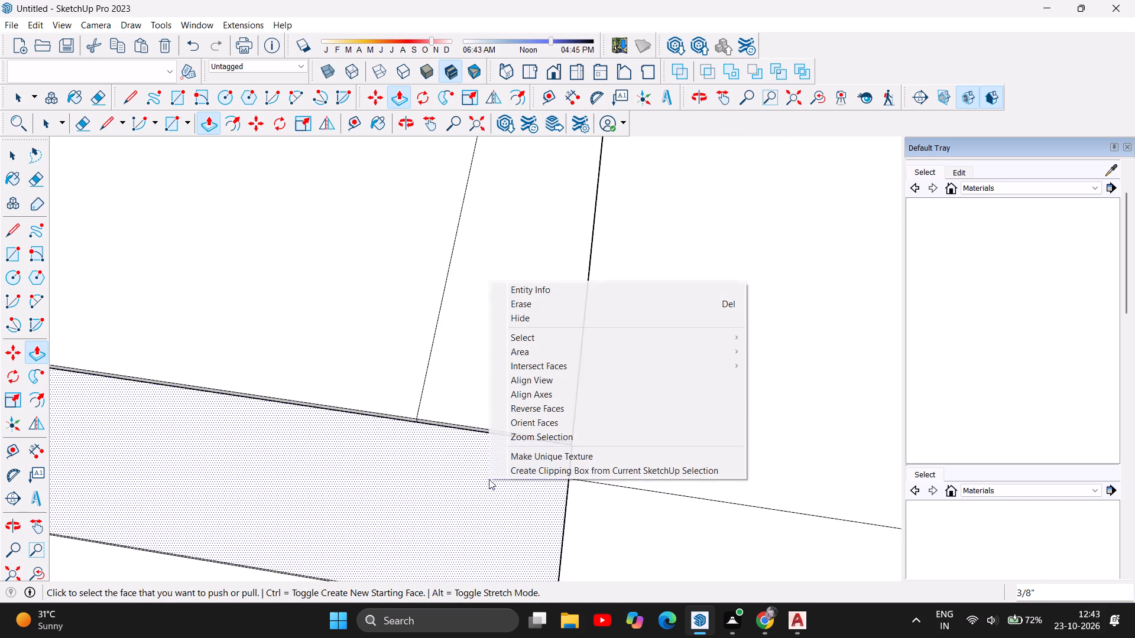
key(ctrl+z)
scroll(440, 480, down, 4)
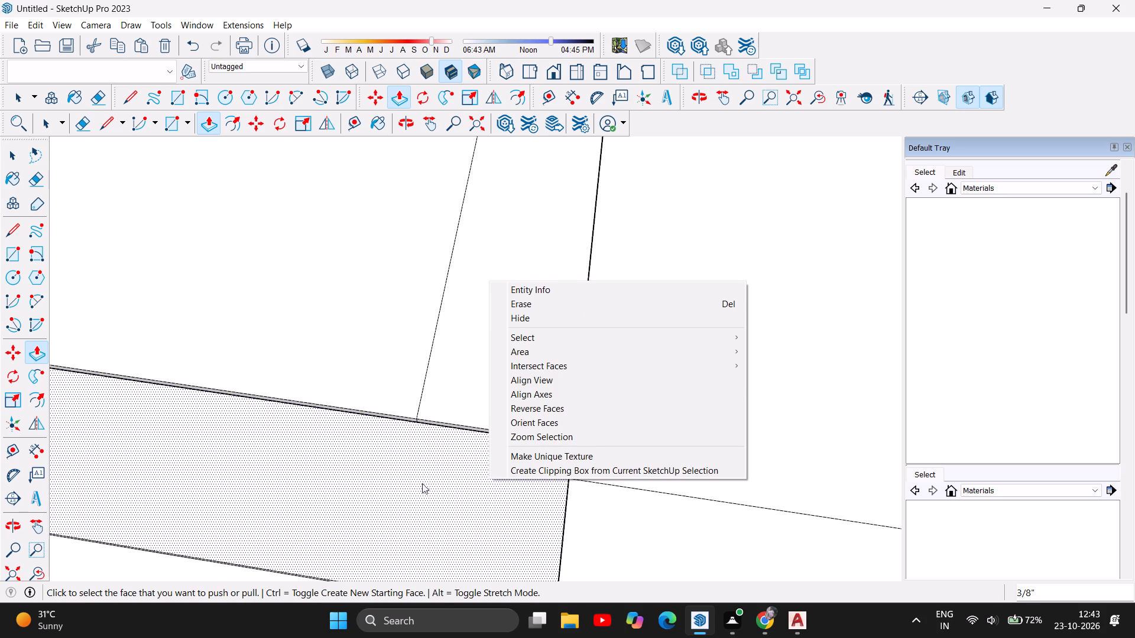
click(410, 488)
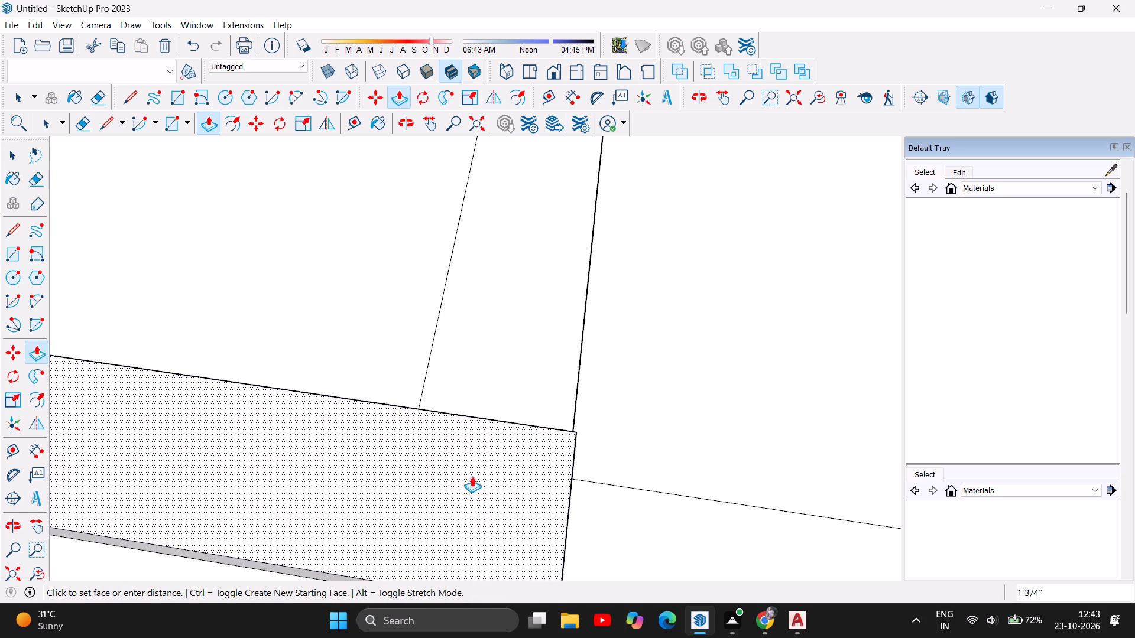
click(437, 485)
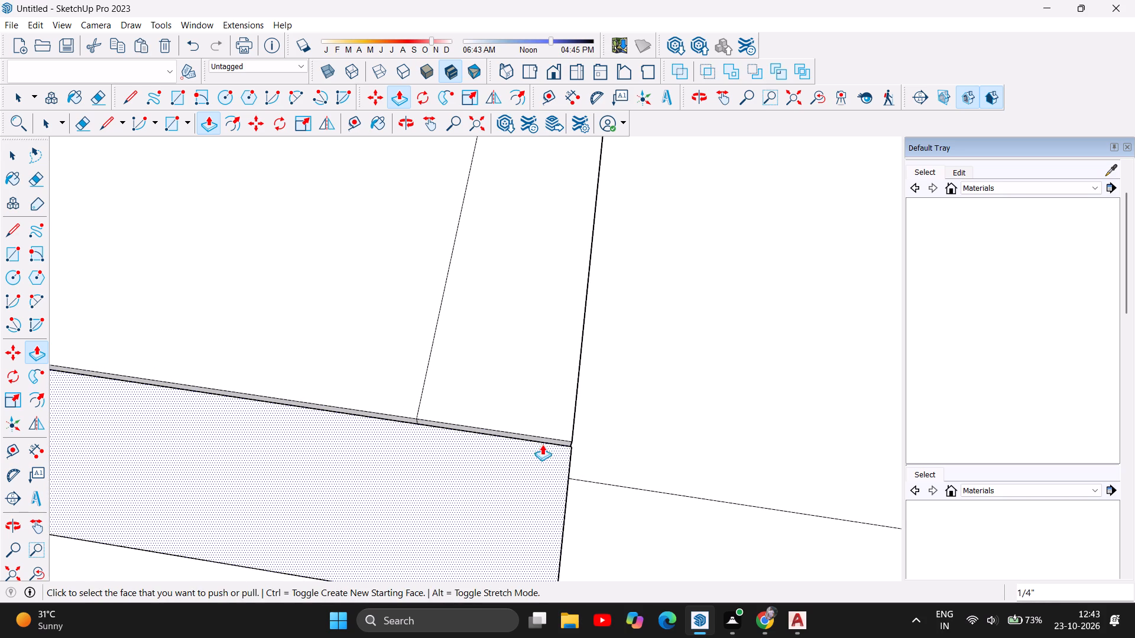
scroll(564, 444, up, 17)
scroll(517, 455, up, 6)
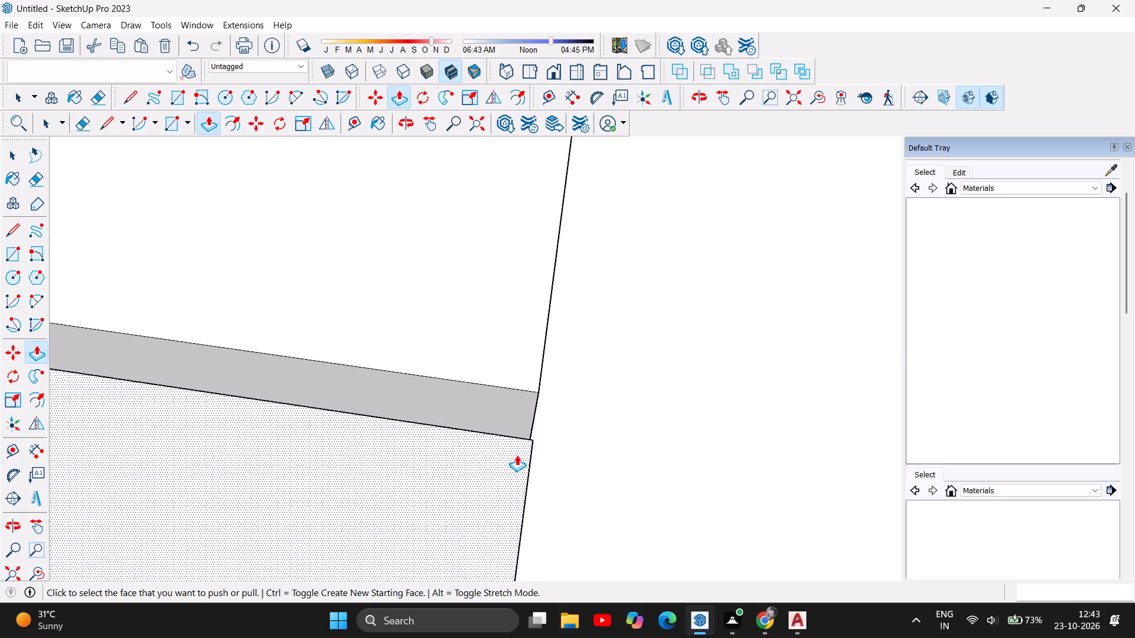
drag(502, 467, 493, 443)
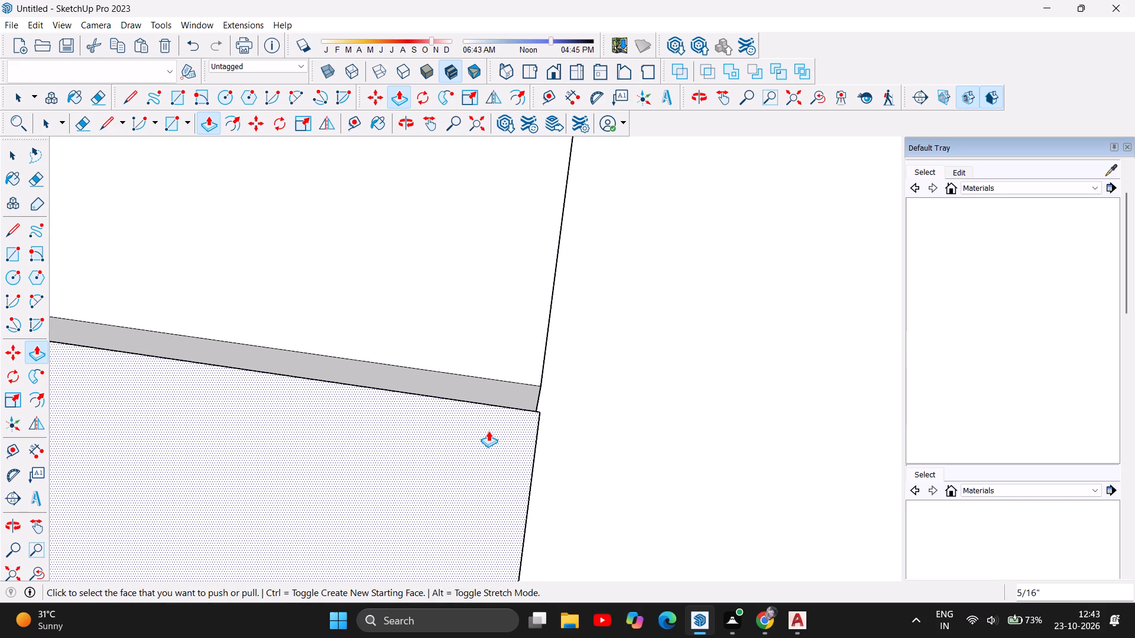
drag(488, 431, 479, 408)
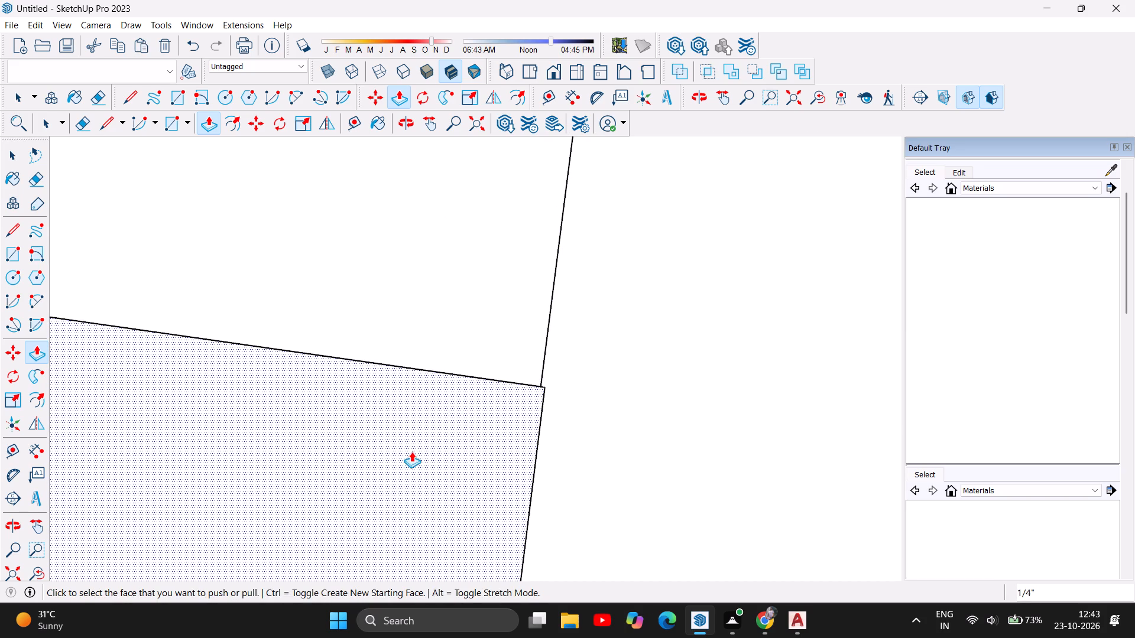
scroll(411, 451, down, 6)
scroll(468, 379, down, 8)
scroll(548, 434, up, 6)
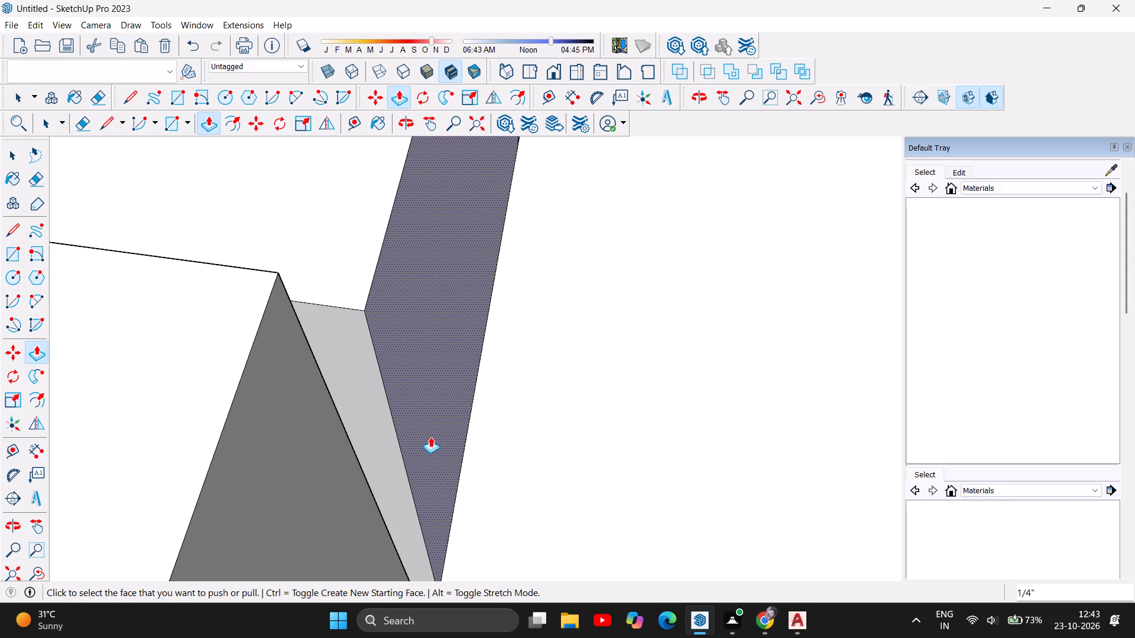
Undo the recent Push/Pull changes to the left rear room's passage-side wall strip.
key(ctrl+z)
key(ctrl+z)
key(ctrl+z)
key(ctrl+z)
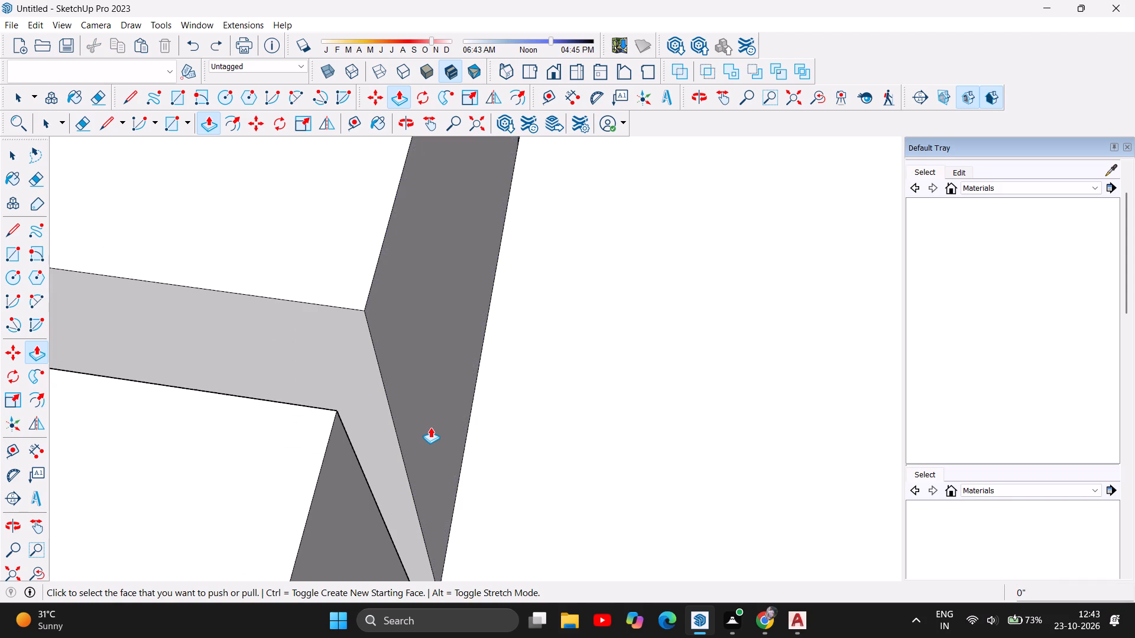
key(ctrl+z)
Raise the narrow strip along the passage-side edge of the left rear room by 5" with Push/Pull, flush with the room's slab.
scroll(550, 354, down, 8)
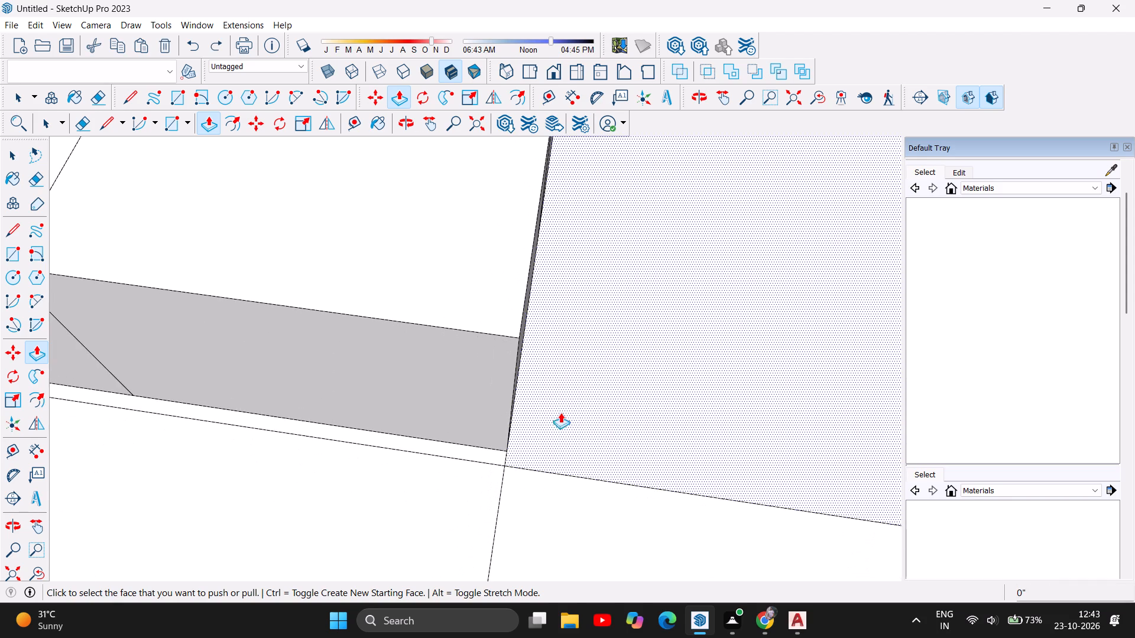
scroll(491, 445, up, 5)
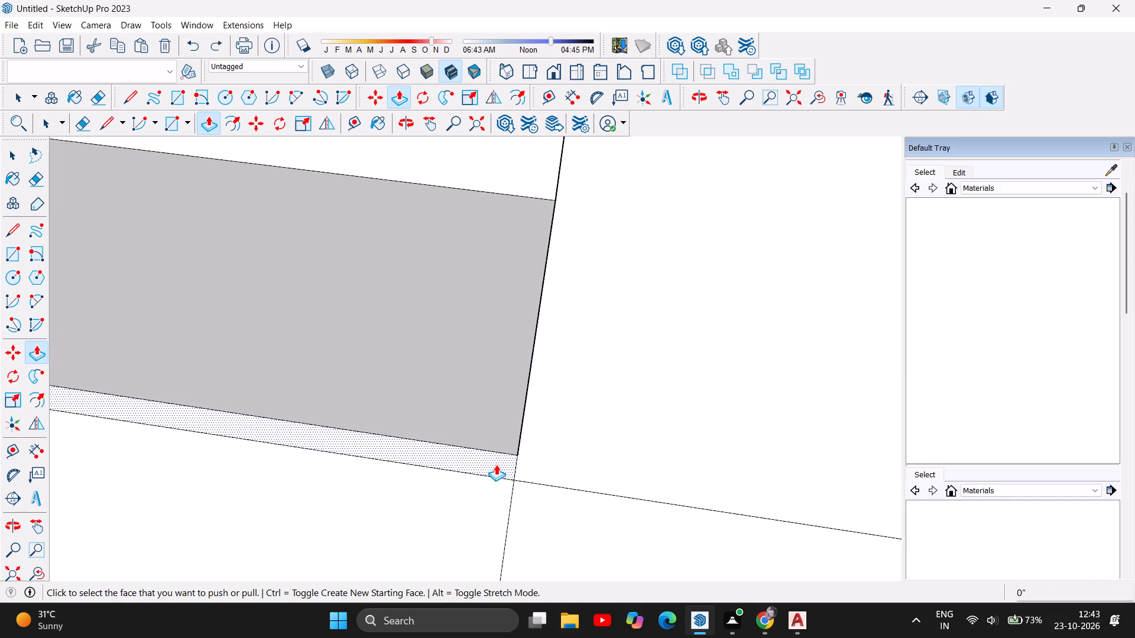
click(496, 464)
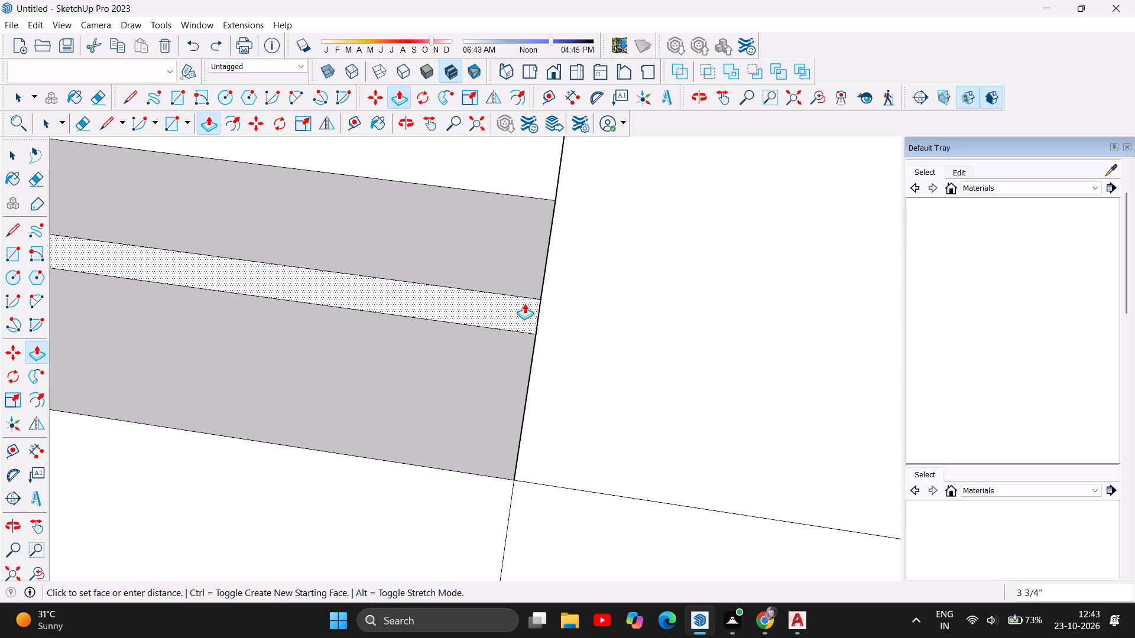
click(549, 209)
Raise the remaining wall strip between the left rear room and the cross passage by 5" with Push/Pull.
scroll(563, 345, up, 1)
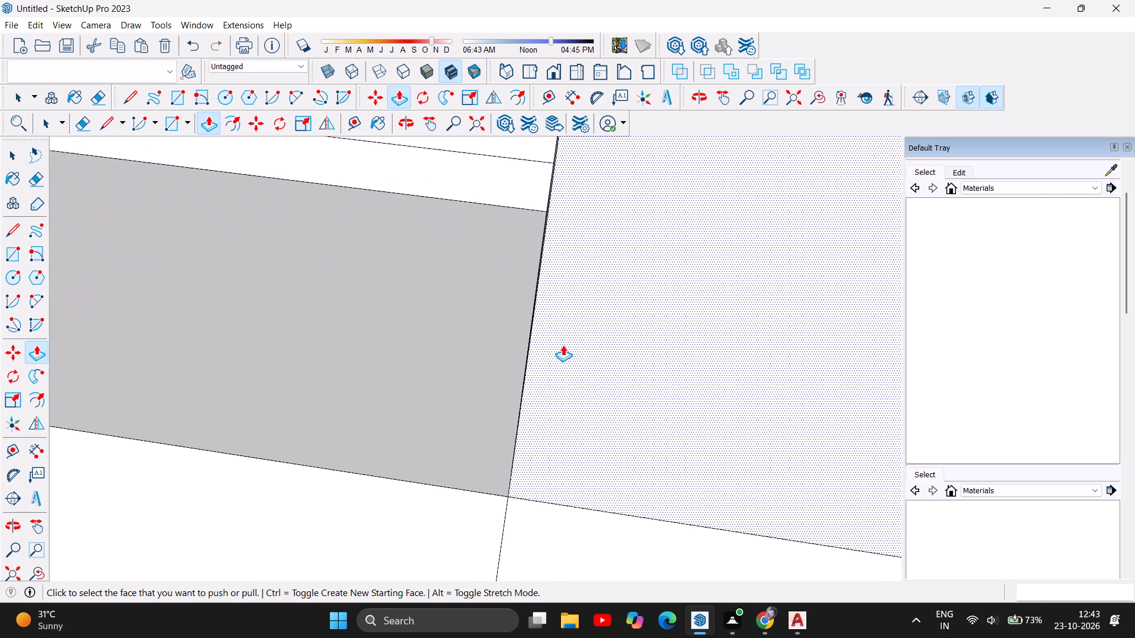
scroll(563, 345, down, 6)
scroll(563, 345, down, 20)
scroll(563, 345, down, 7)
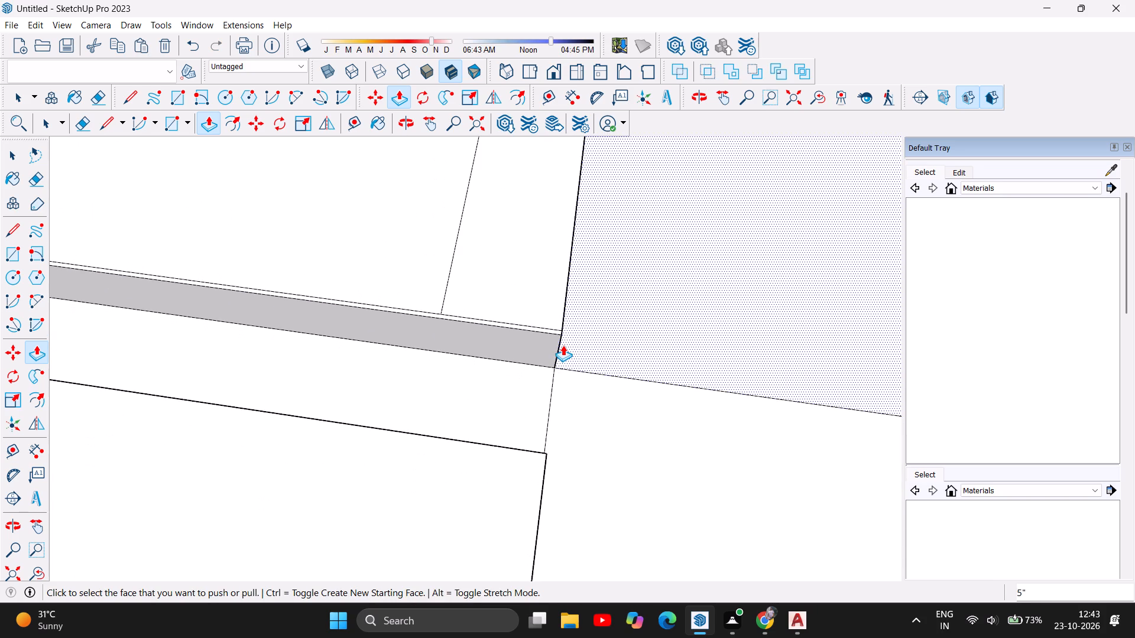
scroll(563, 345, down, 19)
scroll(594, 377, down, 10)
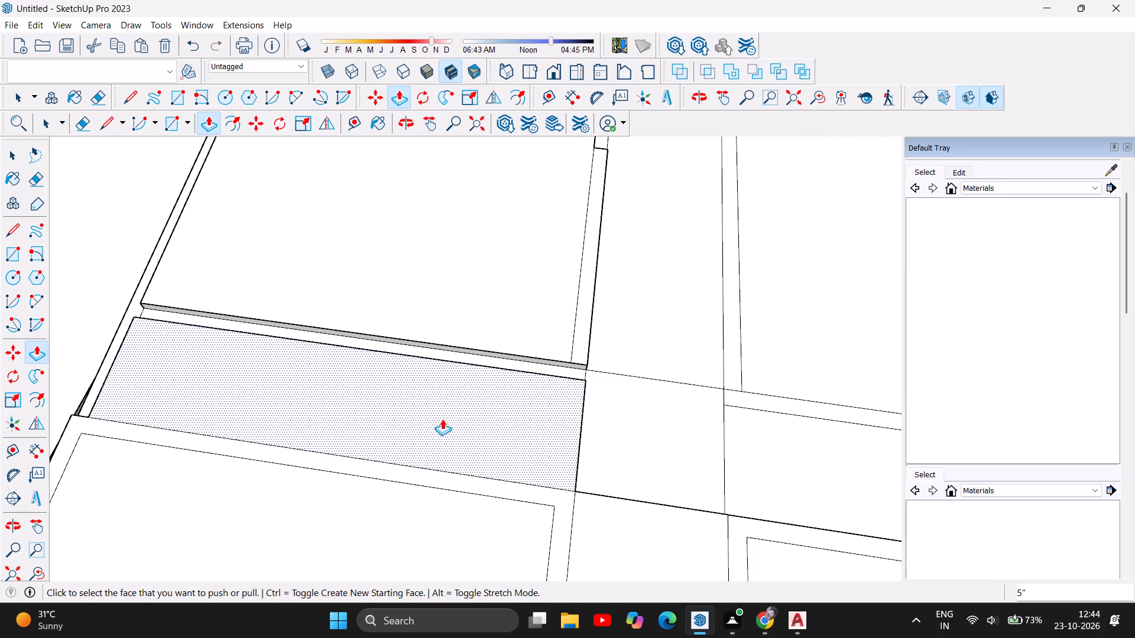
scroll(485, 464, up, 5)
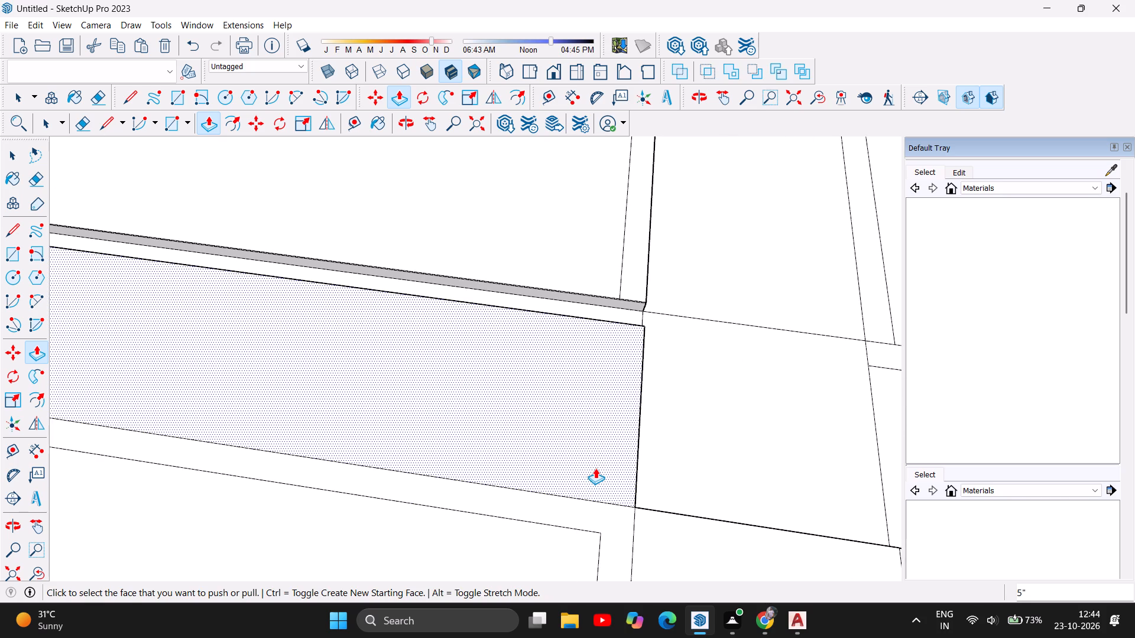
scroll(686, 297, up, 4)
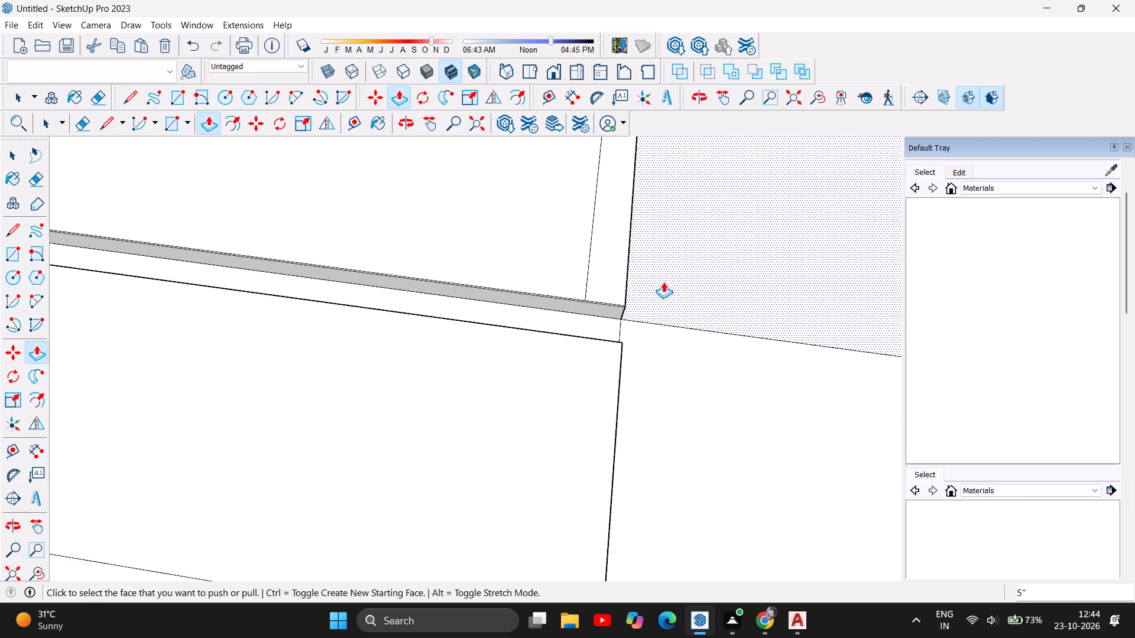
scroll(663, 282, up, 5)
scroll(618, 342, up, 5)
click(565, 350)
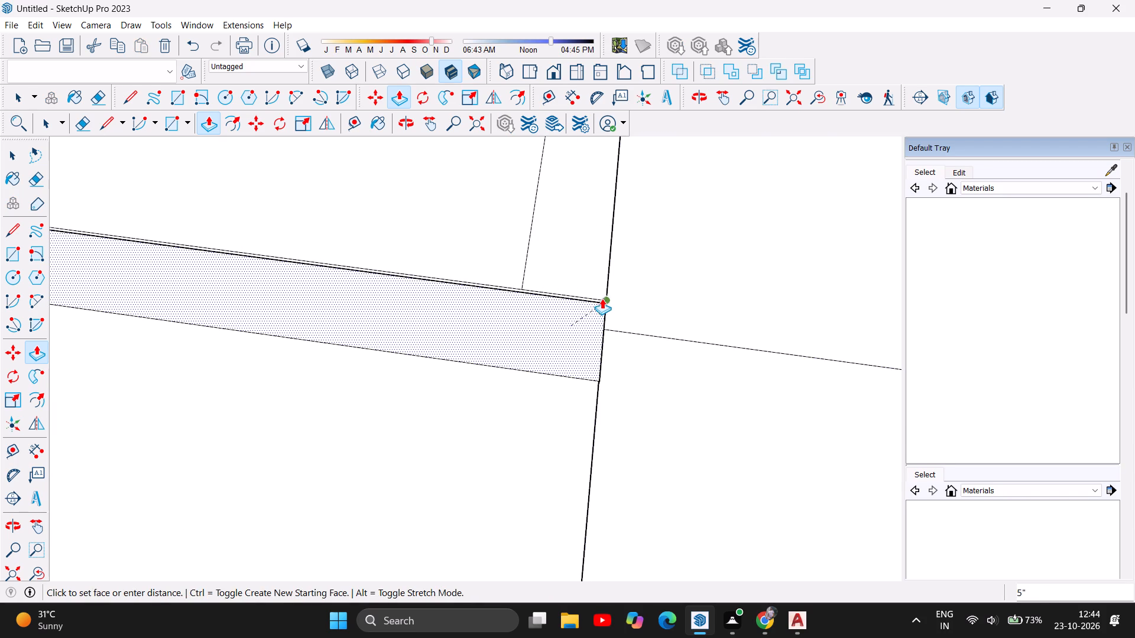
click(602, 297)
Raise the corridor crossing and the adjoining right section of the cross passage by 5" each with Push/Pull.
scroll(622, 284, up, 9)
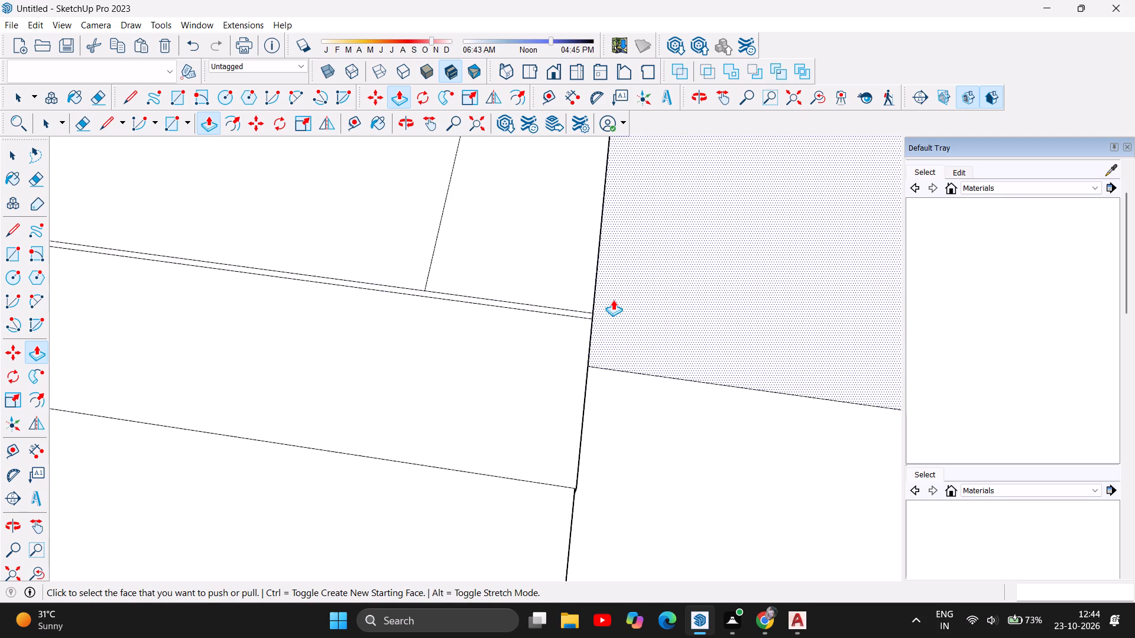
scroll(613, 300, up, 1)
scroll(460, 402, down, 20)
scroll(460, 402, down, 9)
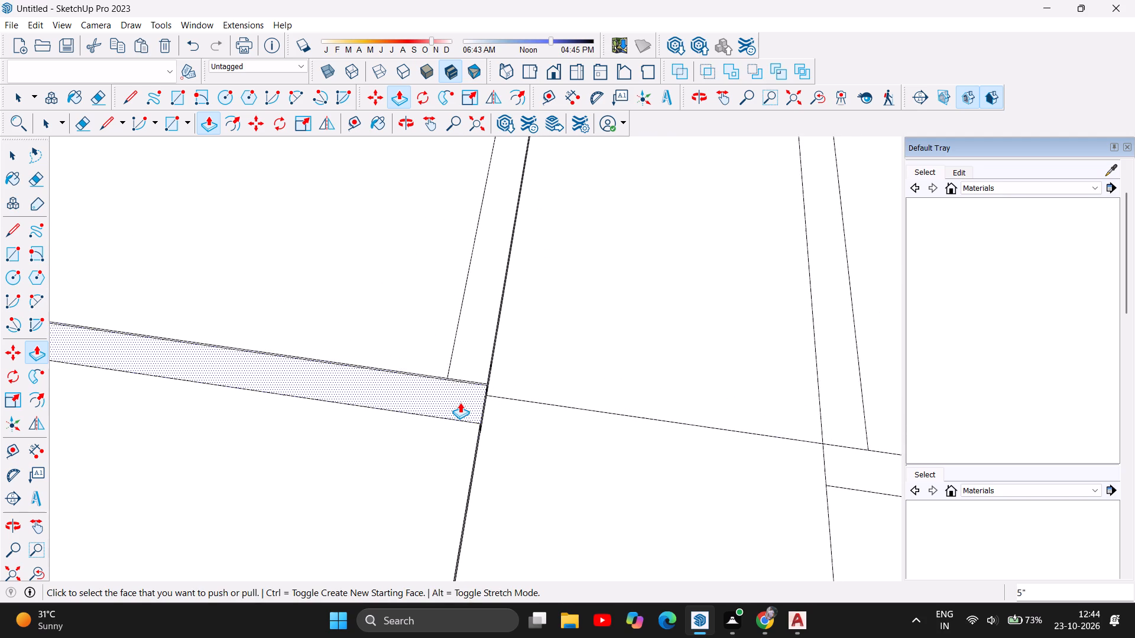
scroll(460, 402, down, 15)
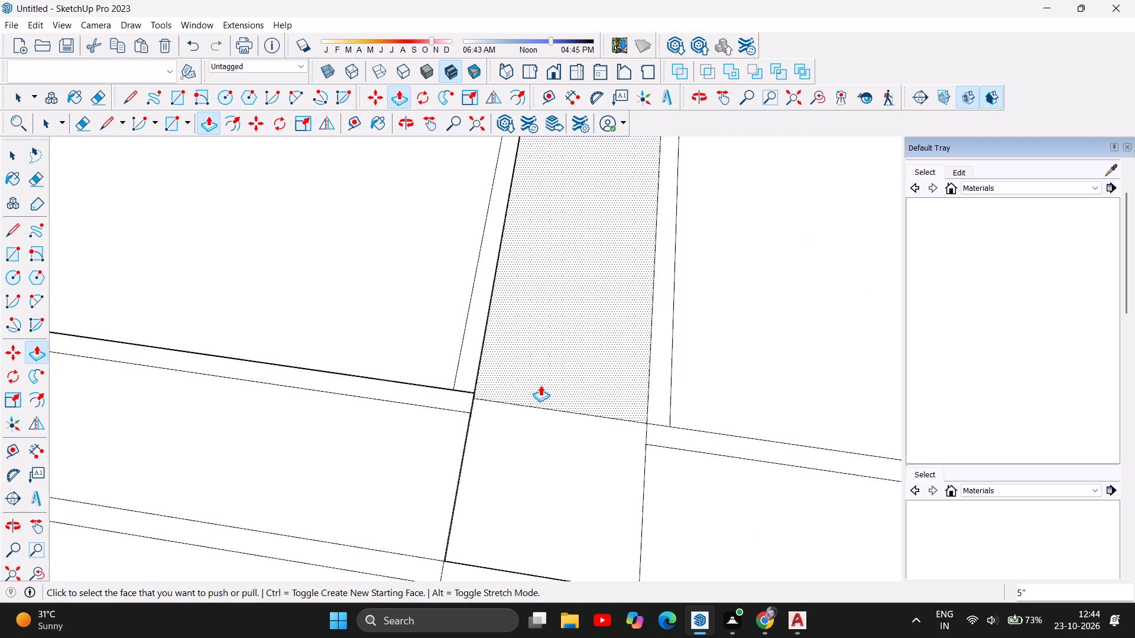
scroll(387, 200, down, 4)
click(406, 128)
drag(588, 356, 563, 332)
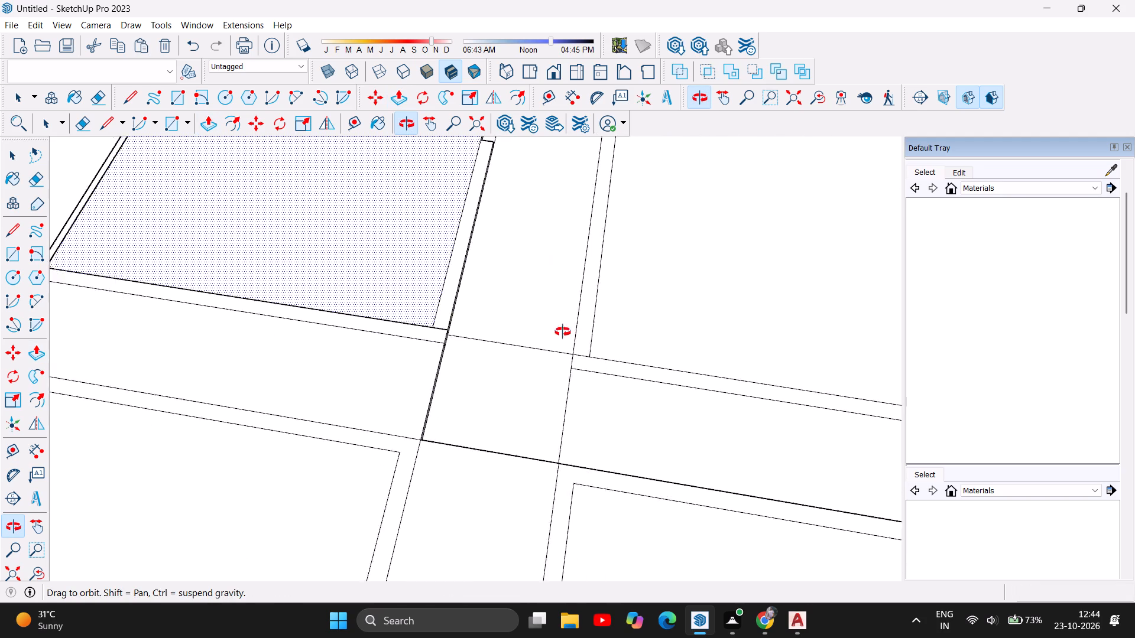
drag(563, 332, 278, 186)
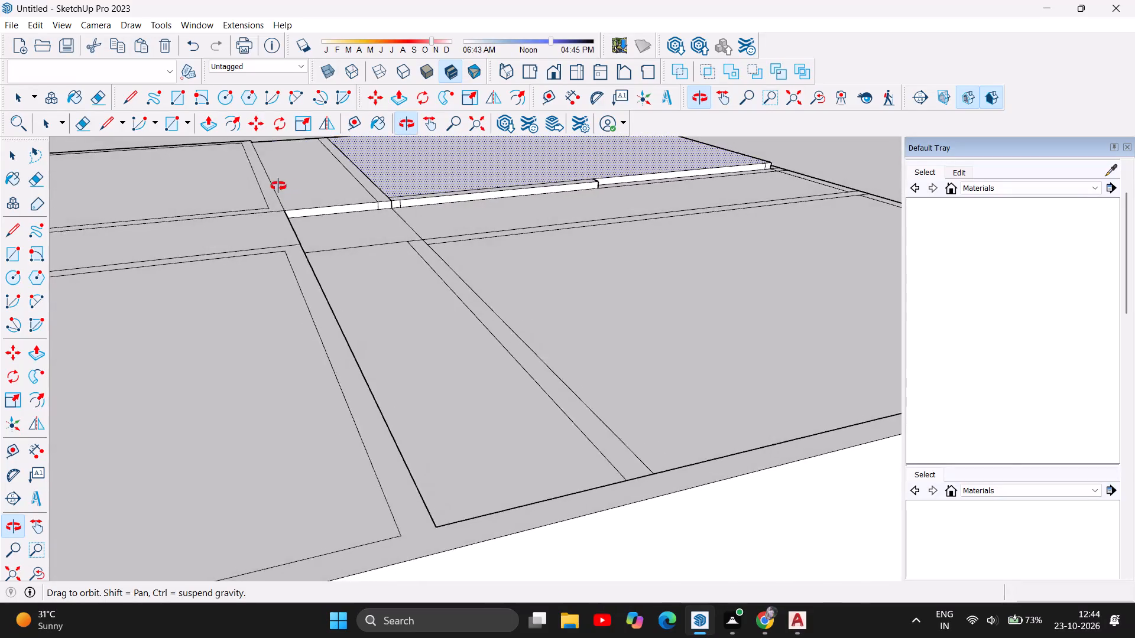
drag(278, 186, 118, 230)
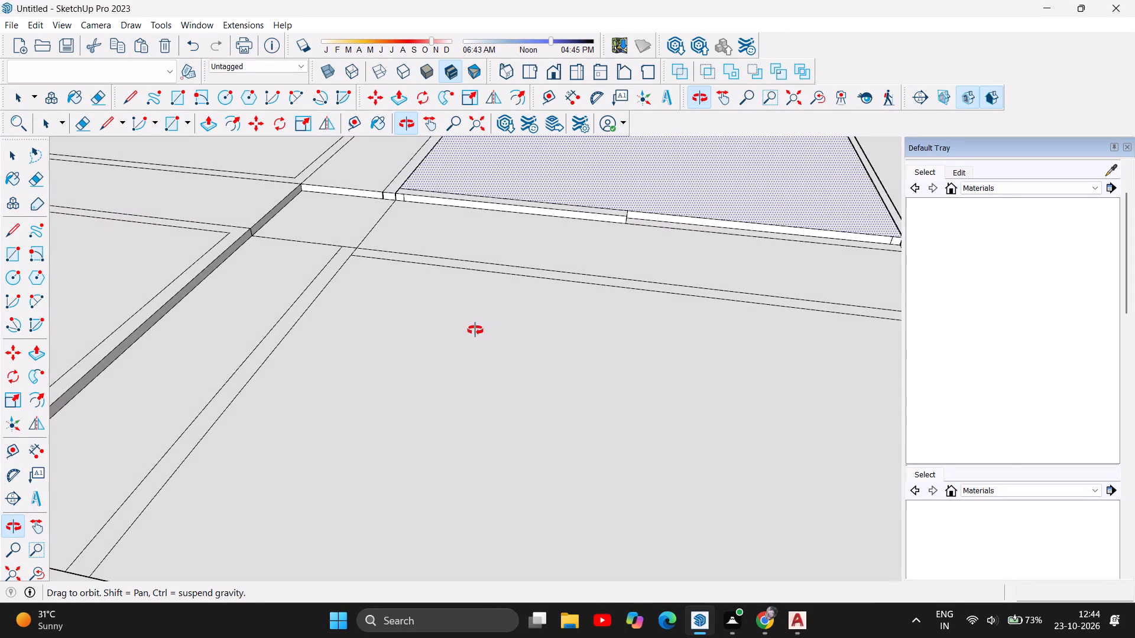
scroll(501, 284, down, 5)
drag(371, 347, 469, 362)
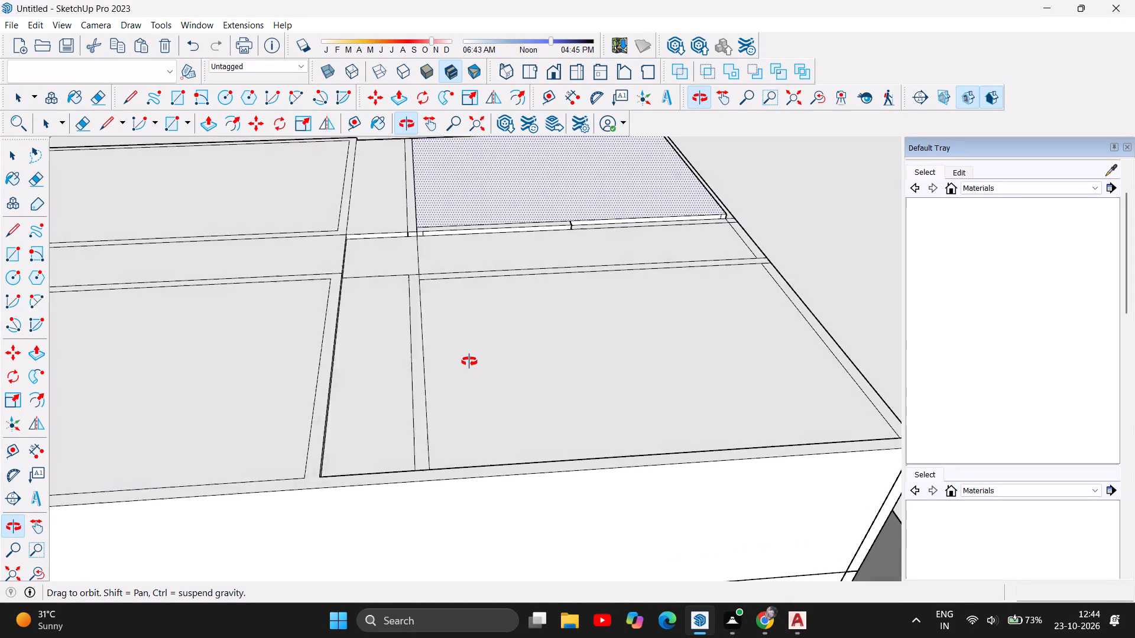
drag(469, 362, 463, 358)
scroll(407, 298, up, 2)
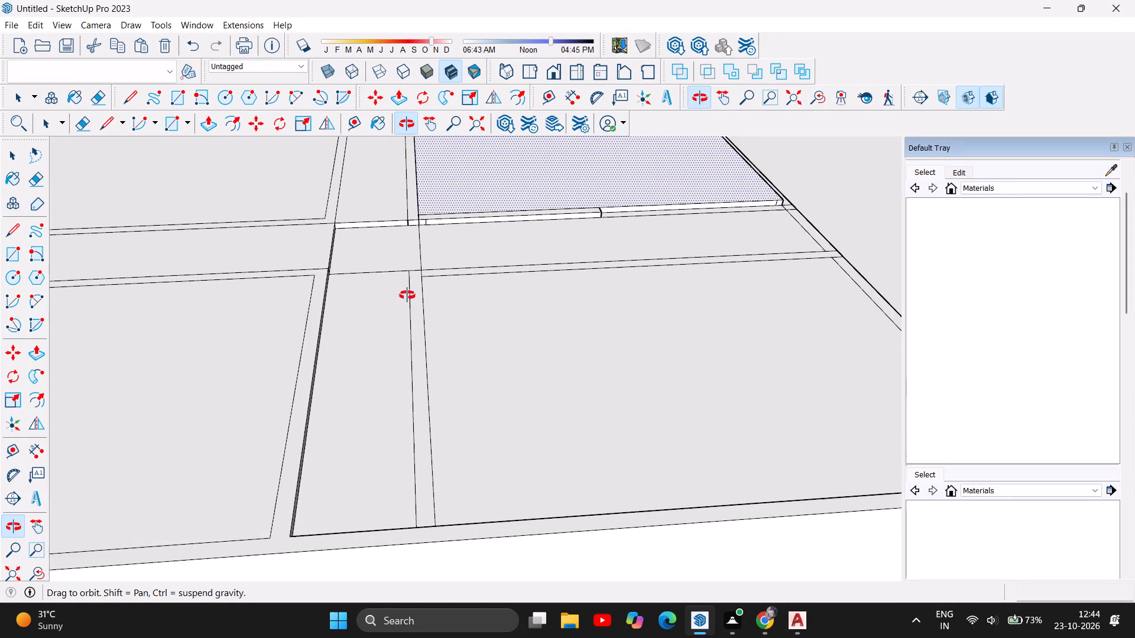
scroll(407, 295, up, 1)
click(215, 126)
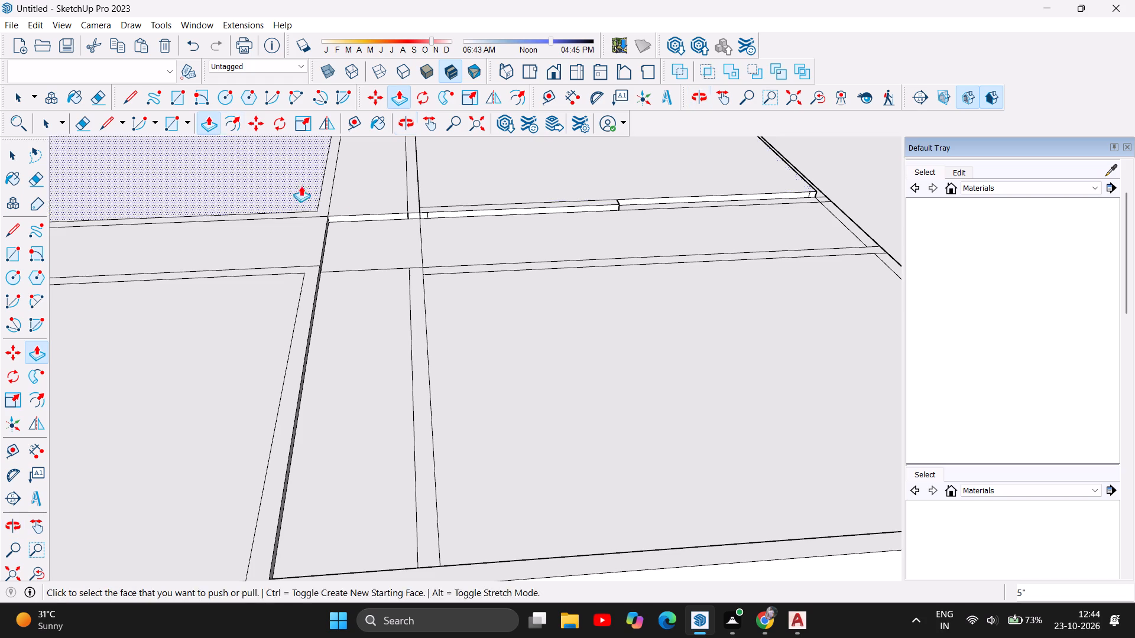
click(382, 251)
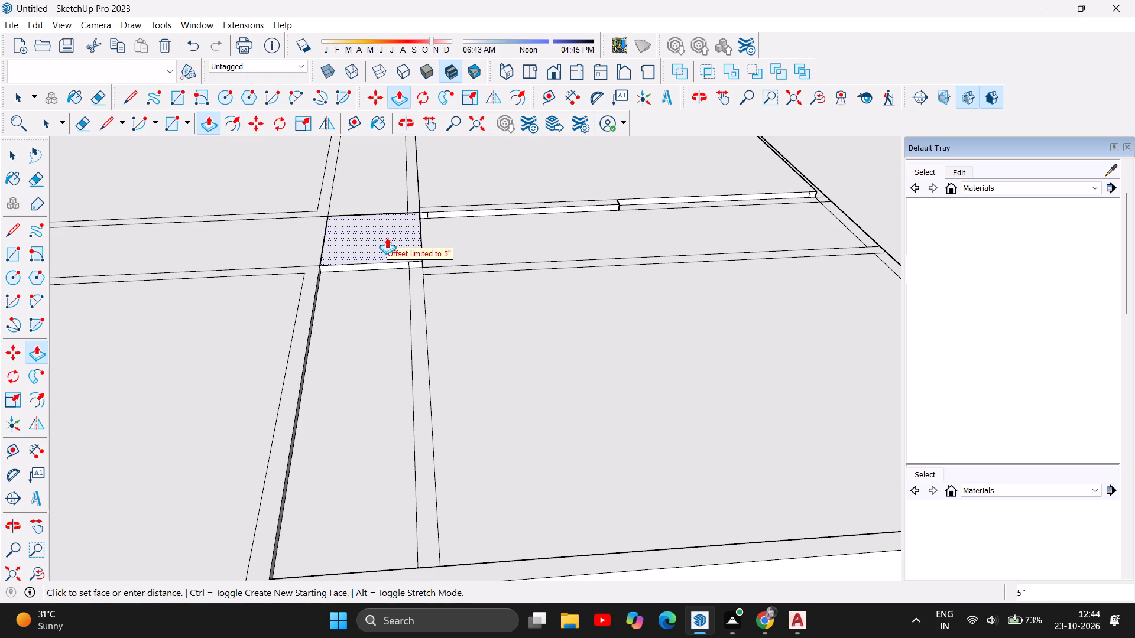
click(388, 237)
drag(364, 321, 367, 306)
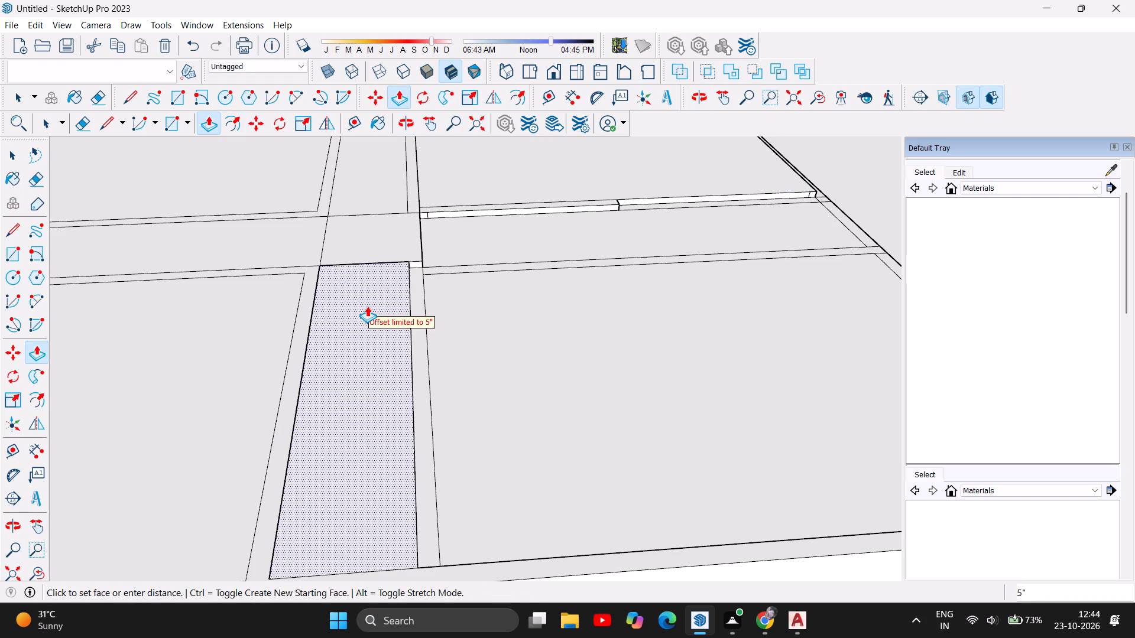
drag(367, 306, 368, 303)
Raise the wall strip between the front corridor and the right front room by 5" with Push/Pull, flush with the corridor slab.
click(421, 308)
click(421, 301)
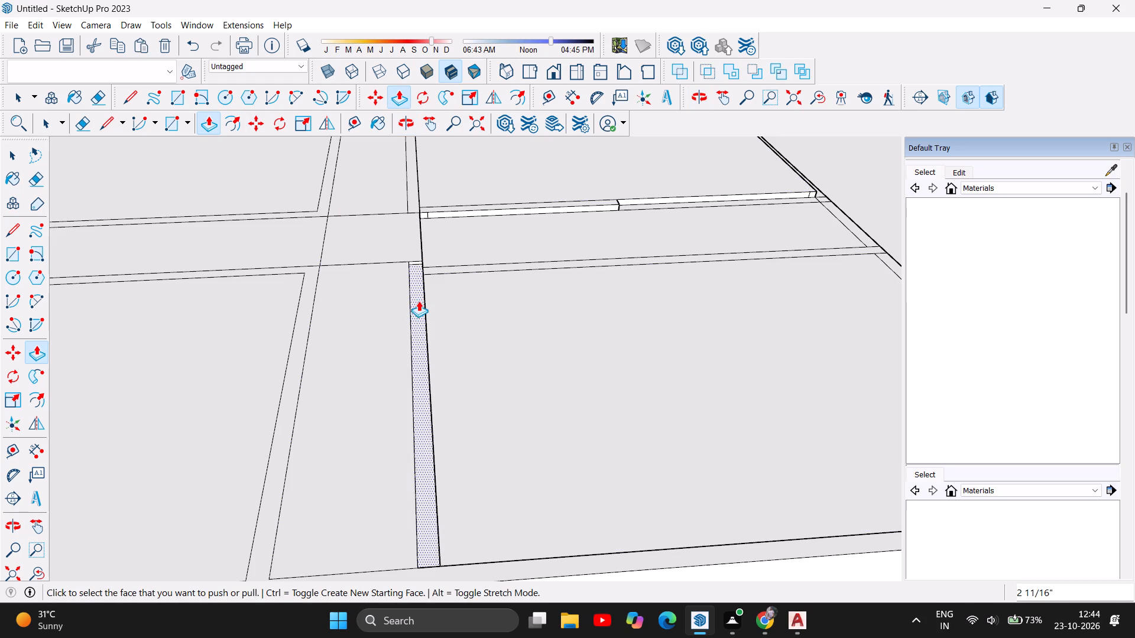
click(419, 302)
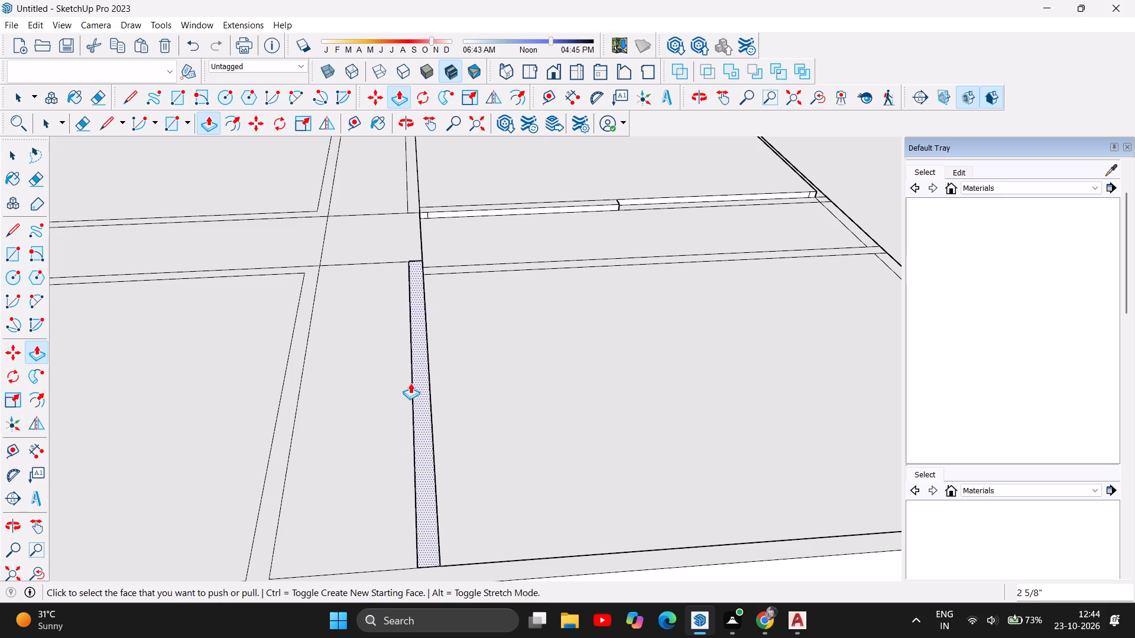
key(ctrl+z)
scroll(424, 405, up, 6)
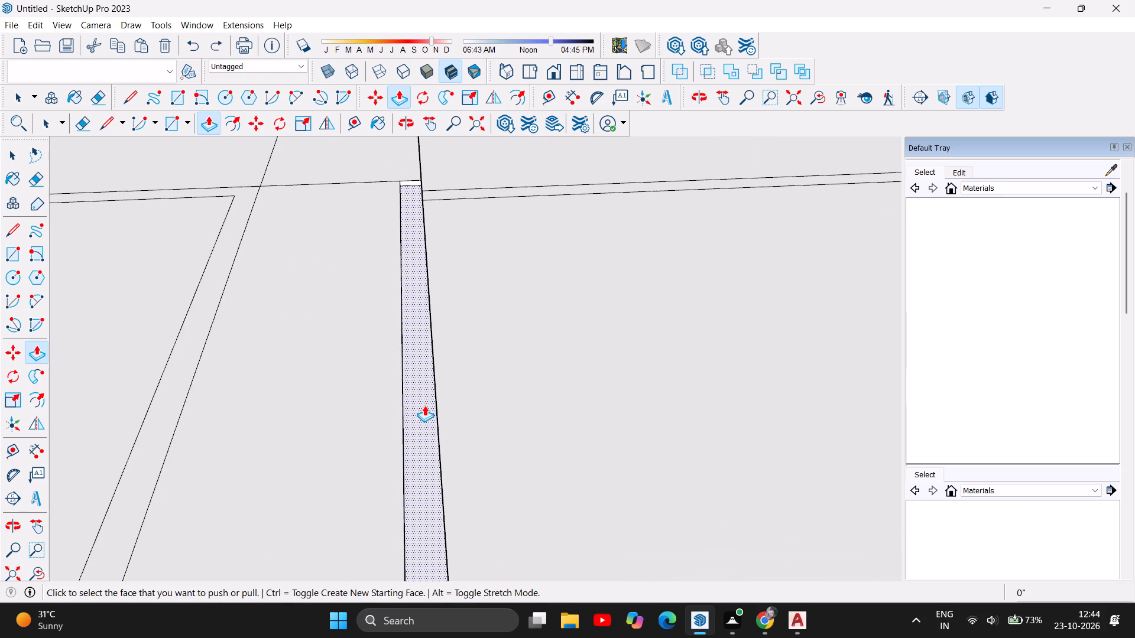
drag(424, 396, 427, 387)
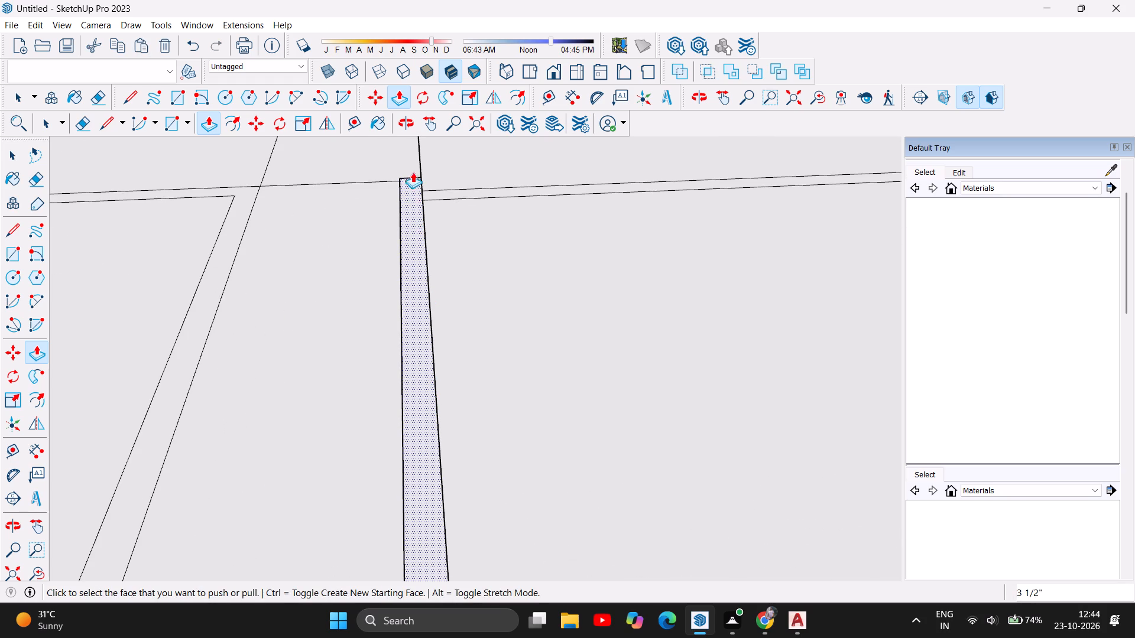
scroll(413, 170, up, 16)
drag(408, 194, 410, 201)
scroll(369, 281, down, 5)
scroll(419, 237, down, 5)
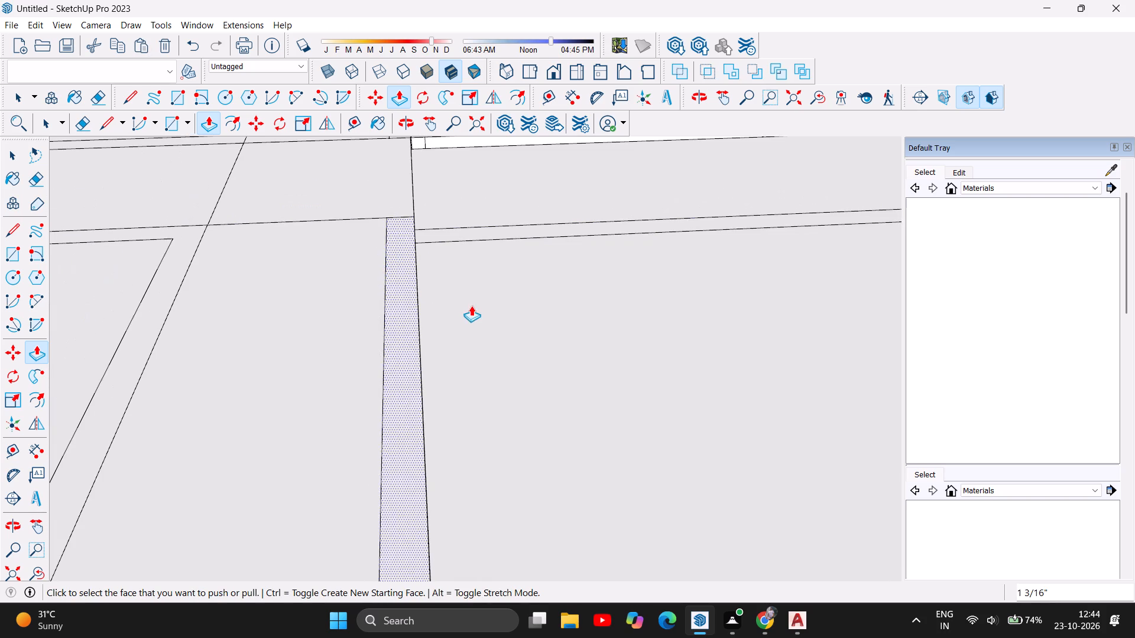
Raise the right front room's slab and the outer wall strip along its side by 5" each with Push/Pull.
drag(479, 308, 470, 288)
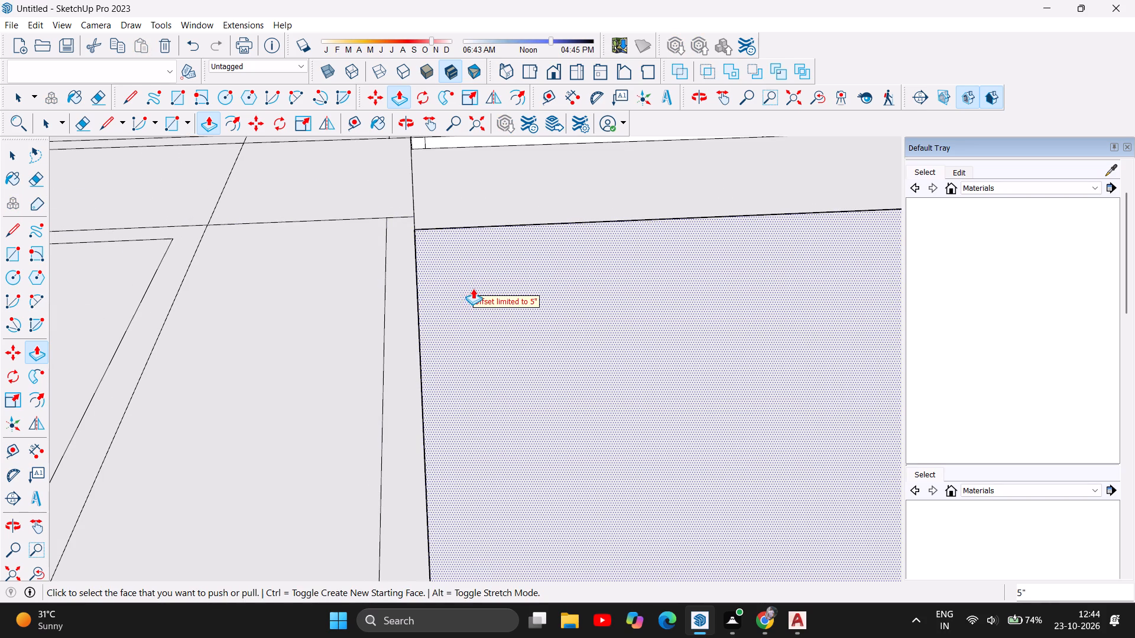
scroll(385, 355, down, 18)
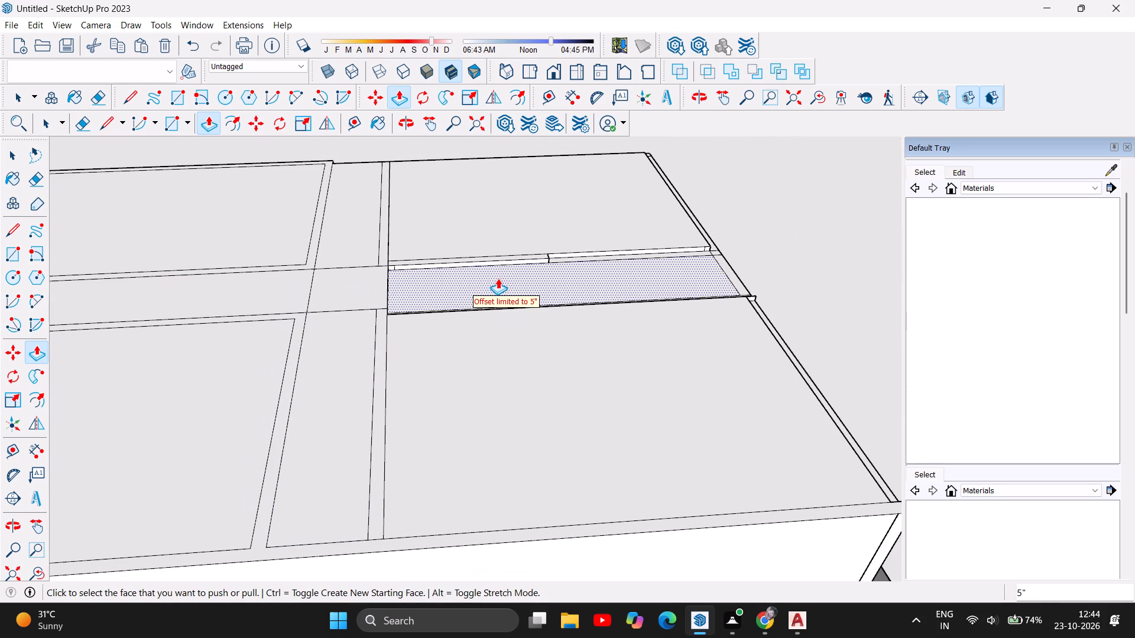
scroll(400, 336, down, 5)
scroll(721, 386, up, 4)
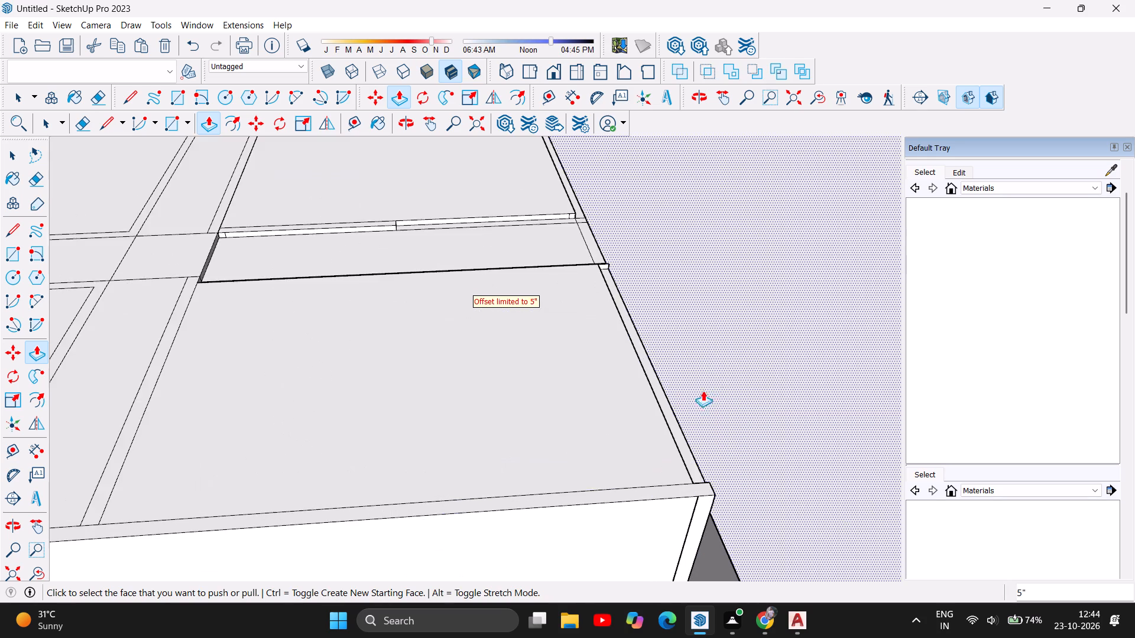
scroll(686, 406, up, 7)
scroll(514, 418, down, 5)
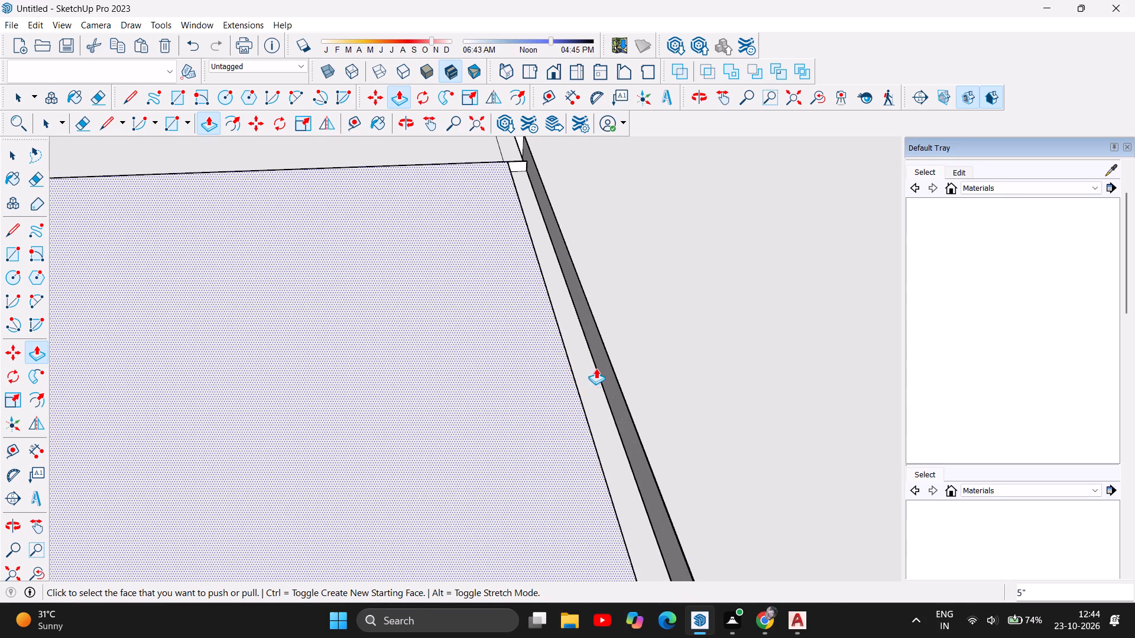
drag(596, 372, 596, 356)
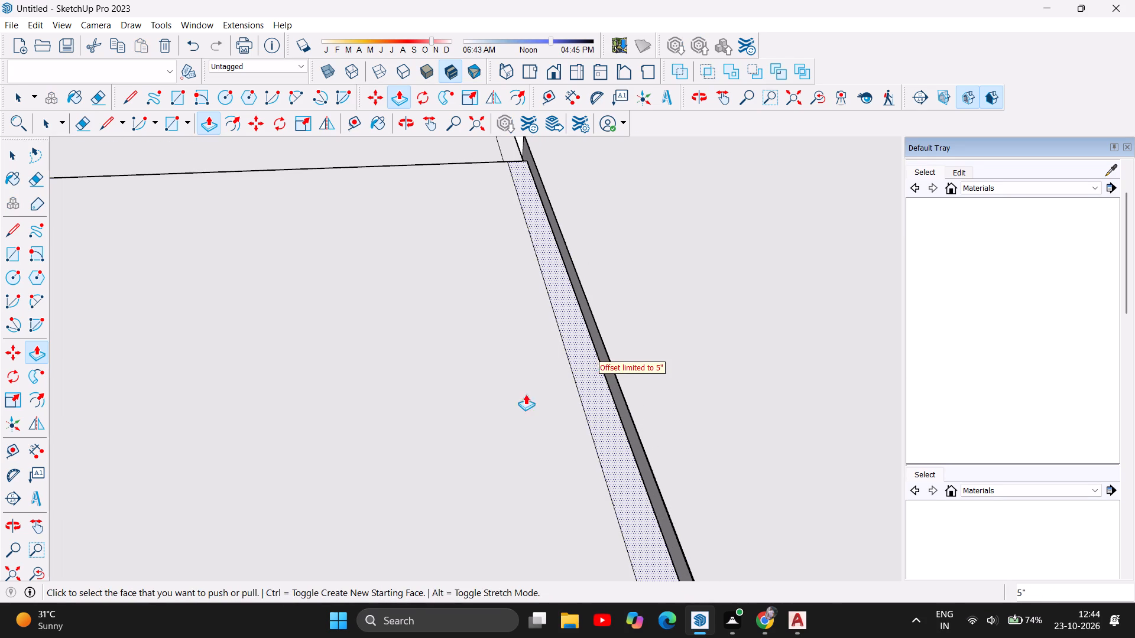
Raise the right section of the cross passage and the outer wall strip at its end by 5" each with Push/Pull.
scroll(482, 414, down, 12)
drag(425, 237, 439, 222)
scroll(528, 206, up, 6)
drag(510, 314, 510, 297)
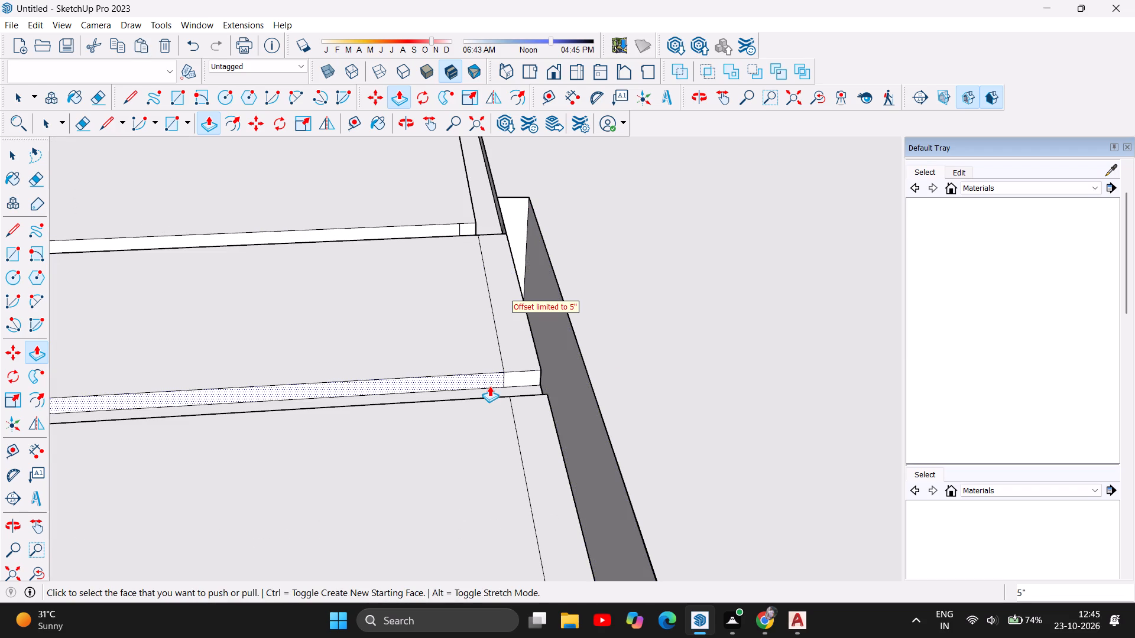
Raise the wall strip between the cross passage and the right front room by 5" with Push/Pull.
scroll(514, 382, up, 8)
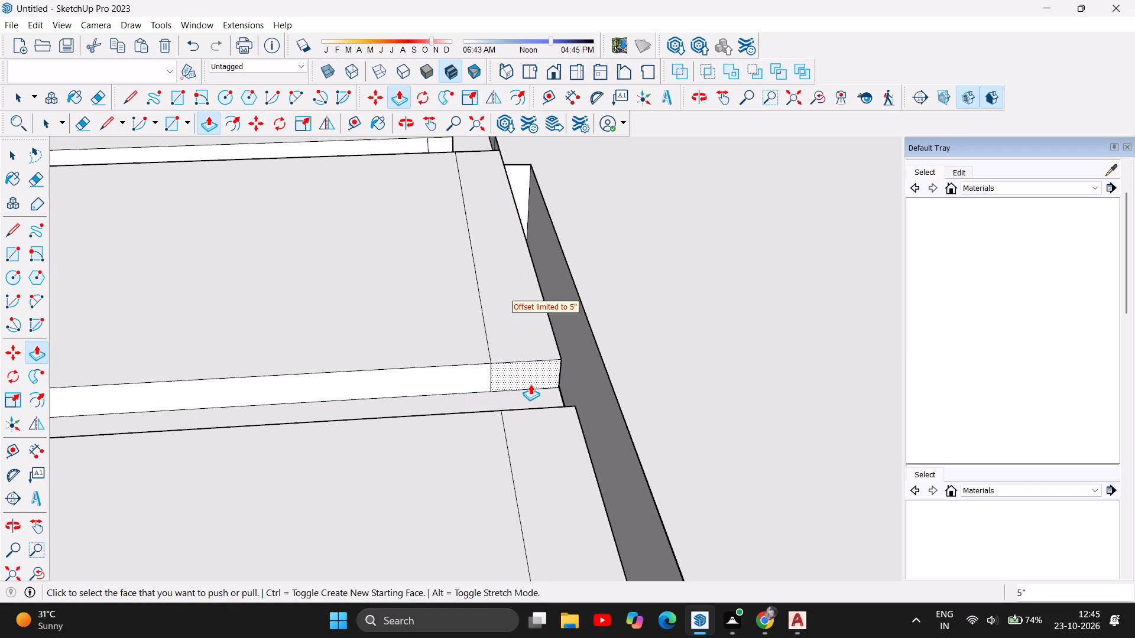
scroll(530, 384, up, 2)
drag(523, 400, 513, 360)
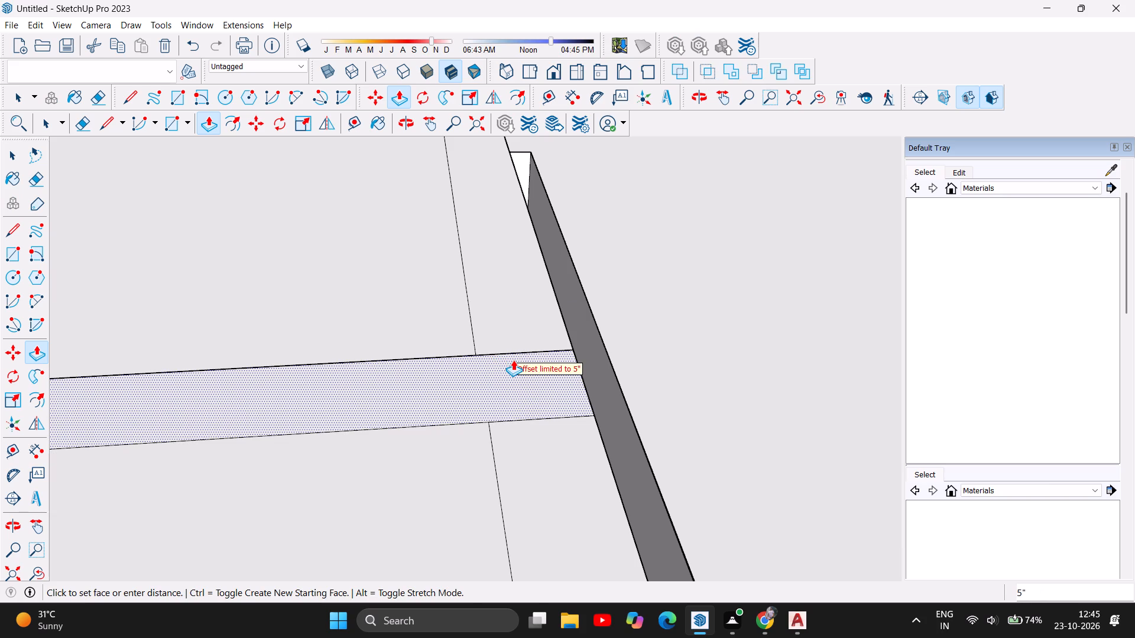
drag(513, 360, 513, 359)
Raise the outer wall strip along the side of the right rear room by 5" with Push/Pull.
scroll(579, 415, down, 7)
scroll(638, 440, down, 6)
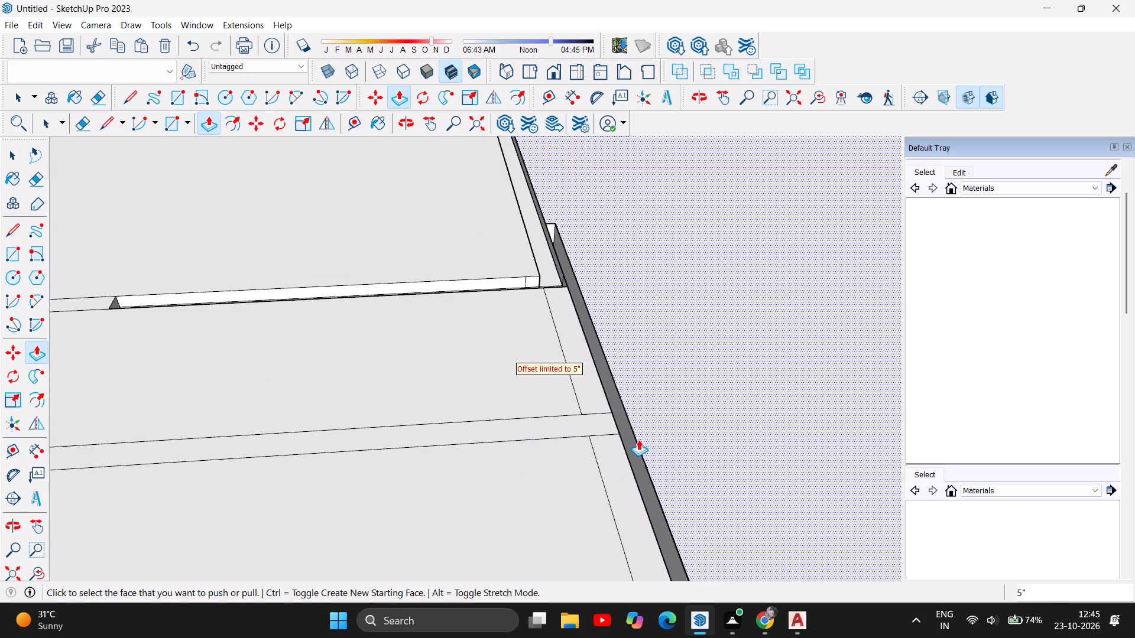
scroll(670, 463, down, 14)
scroll(625, 310, up, 3)
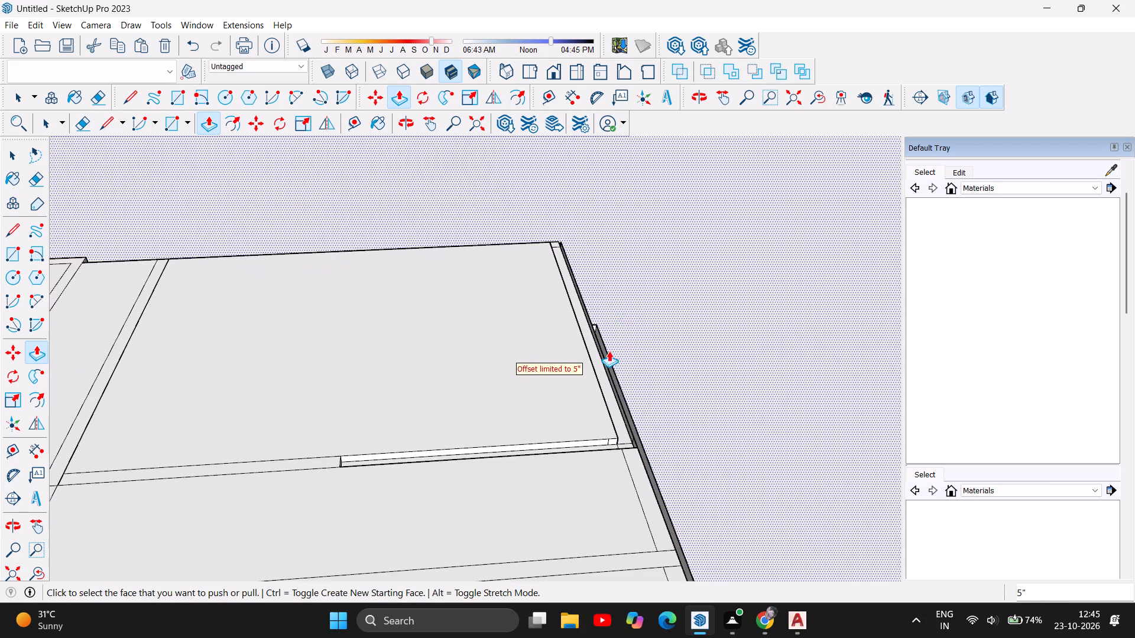
scroll(608, 357, up, 4)
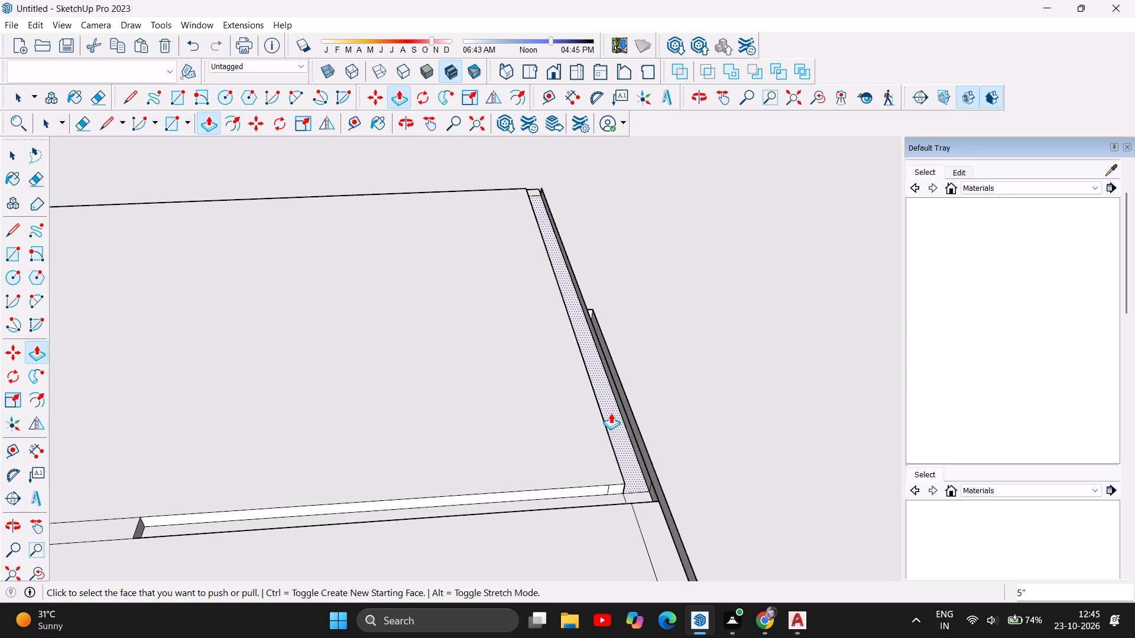
drag(611, 413, 607, 387)
Raise the wall strip between the right rear room and the cross passage by 5" with Push/Pull.
scroll(359, 533, up, 6)
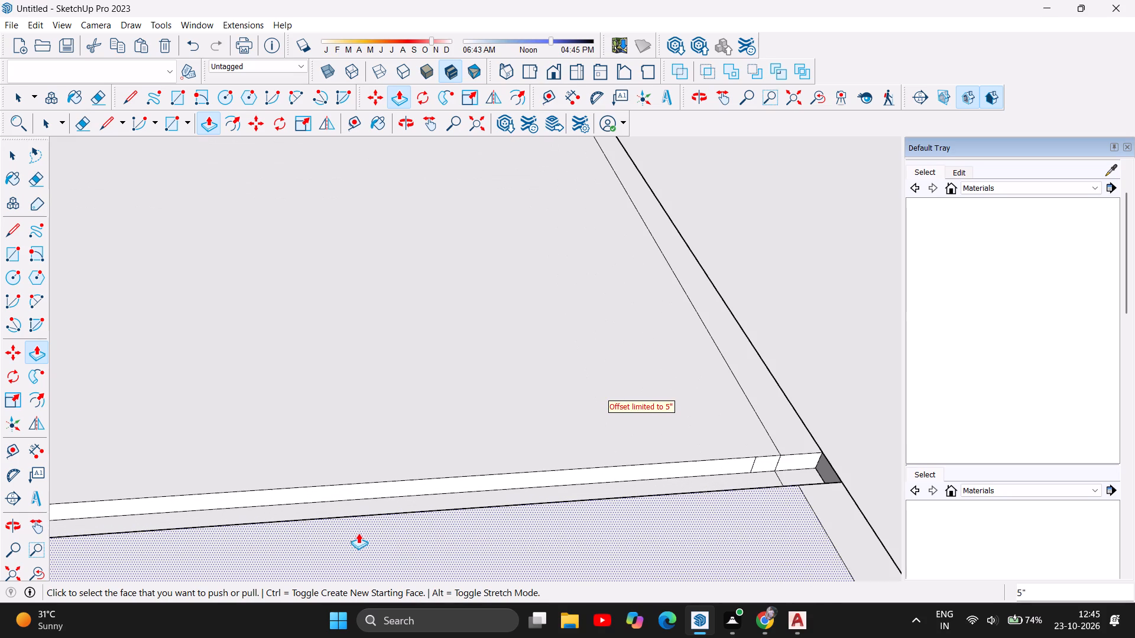
drag(393, 503, 401, 483)
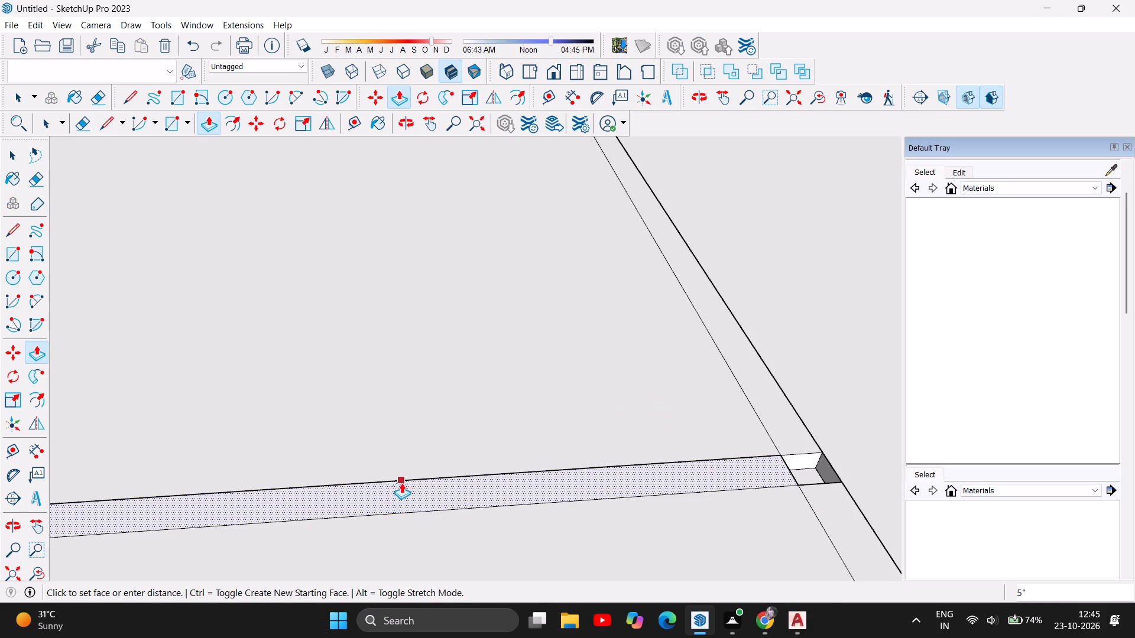
drag(401, 483, 403, 479)
Raise the small recessed piece where that passage wall strip meets the outer wall by about 5 3/16" with Push/Pull.
scroll(289, 339, down, 5)
scroll(668, 383, up, 3)
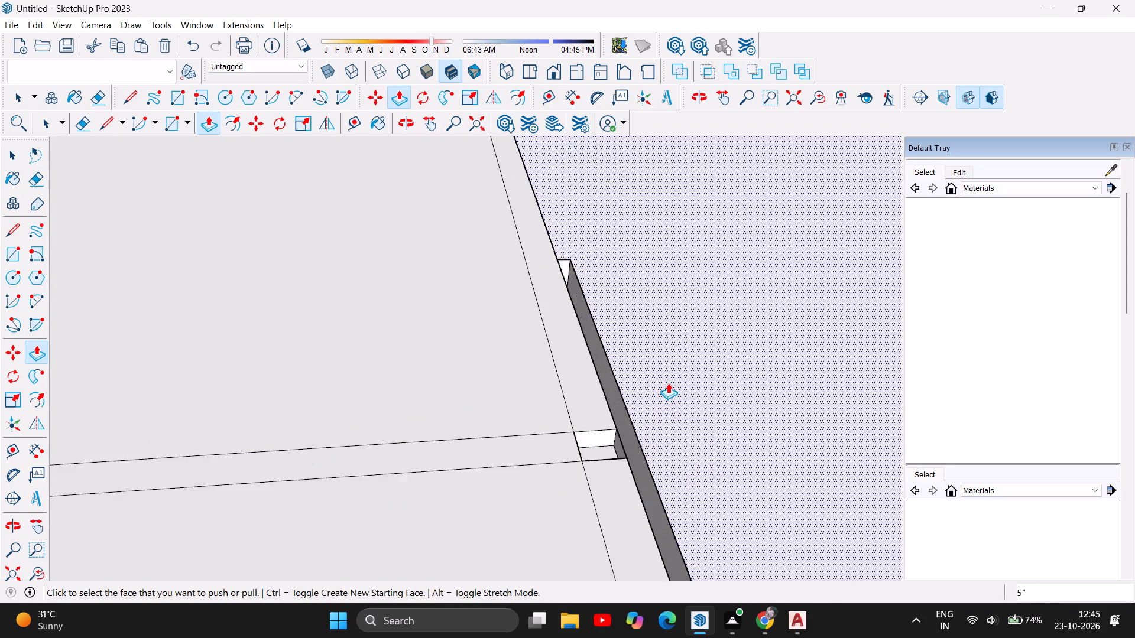
scroll(668, 383, up, 1)
scroll(635, 438, up, 1)
drag(502, 543, 505, 510)
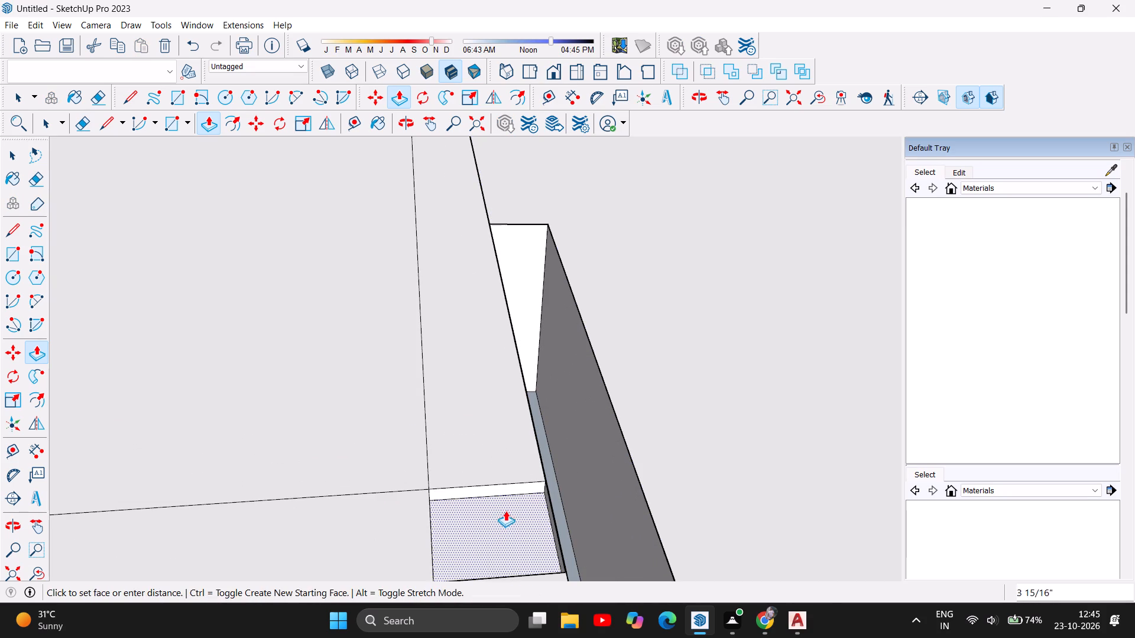
drag(505, 510, 513, 504)
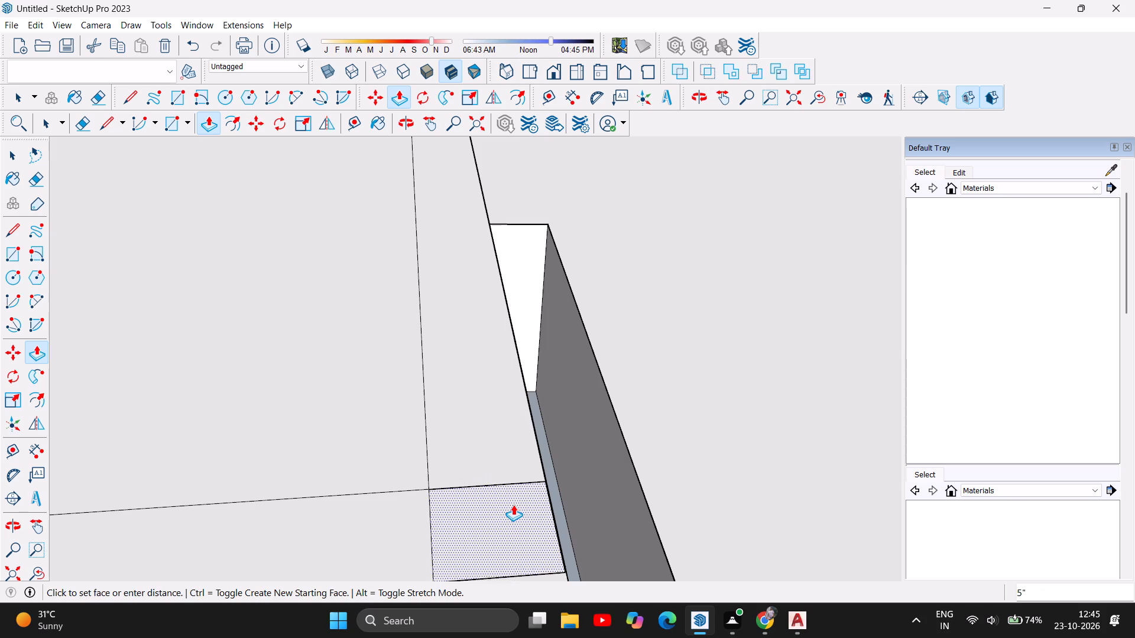
drag(513, 504, 514, 503)
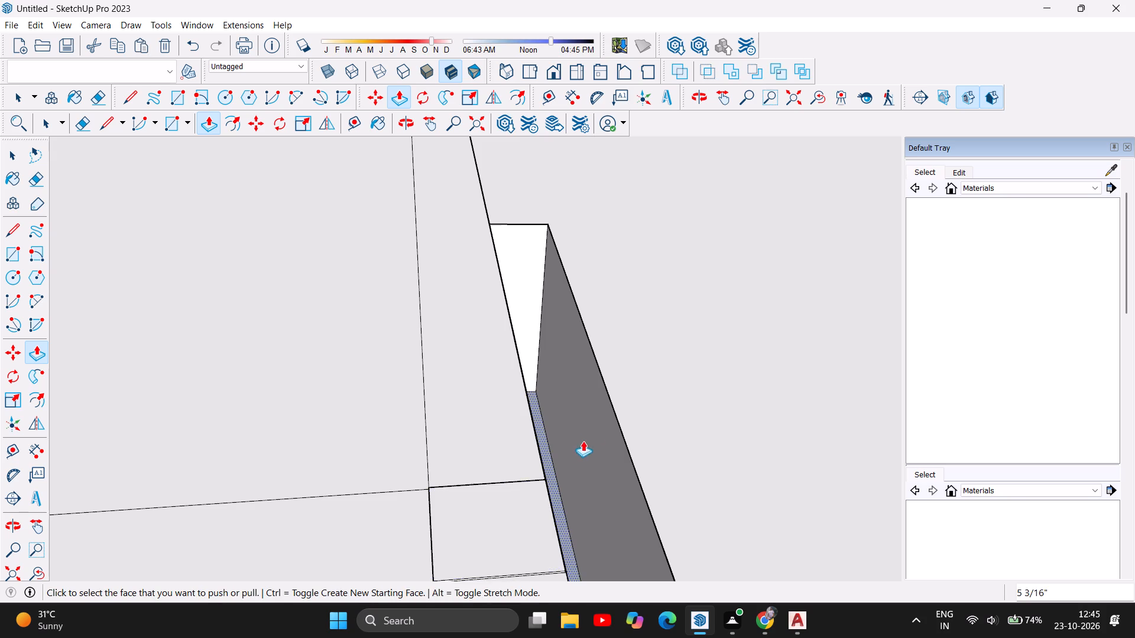
Raise the rear outer wall strip behind the right rear room and the corridor by 5" with Push/Pull.
scroll(604, 411, down, 6)
scroll(745, 400, down, 6)
scroll(780, 351, down, 14)
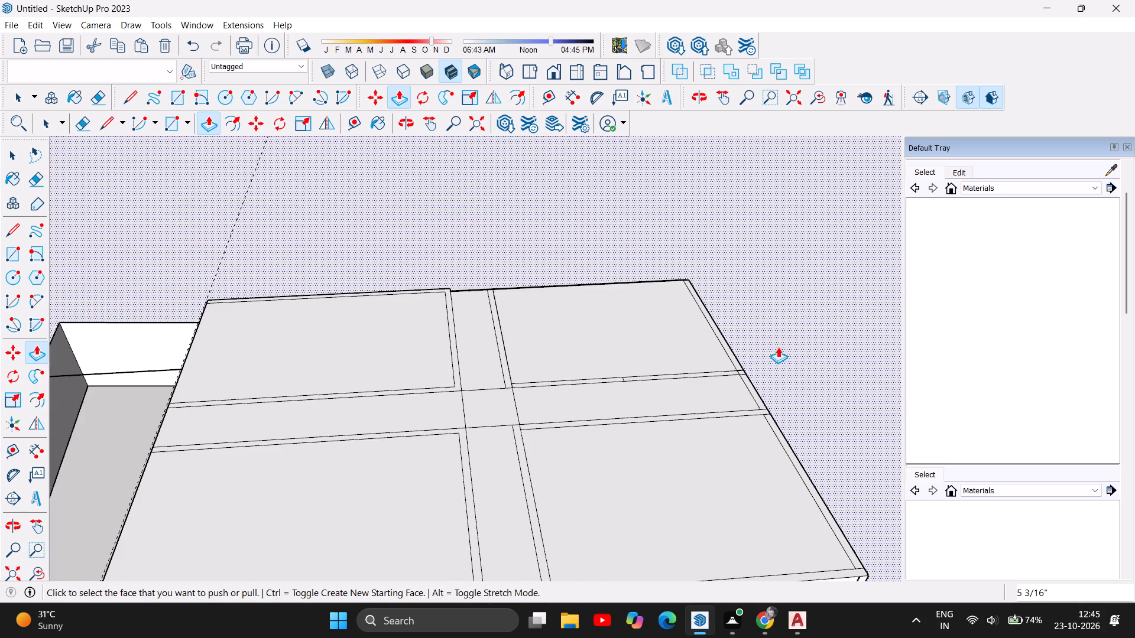
scroll(604, 215, down, 4)
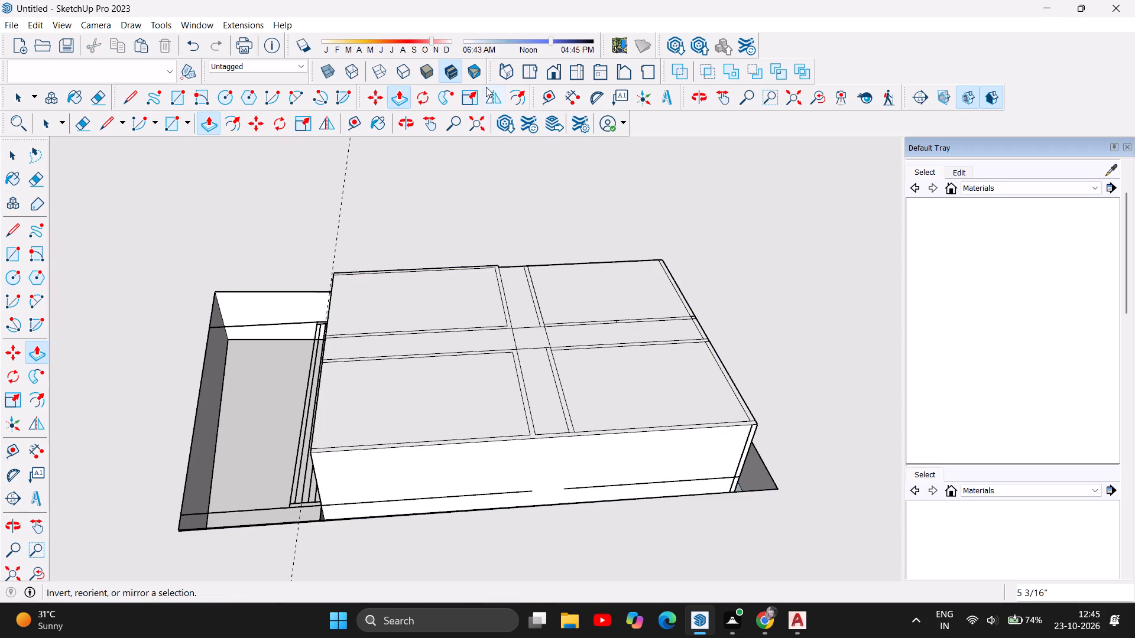
click(407, 126)
drag(371, 301, 727, 328)
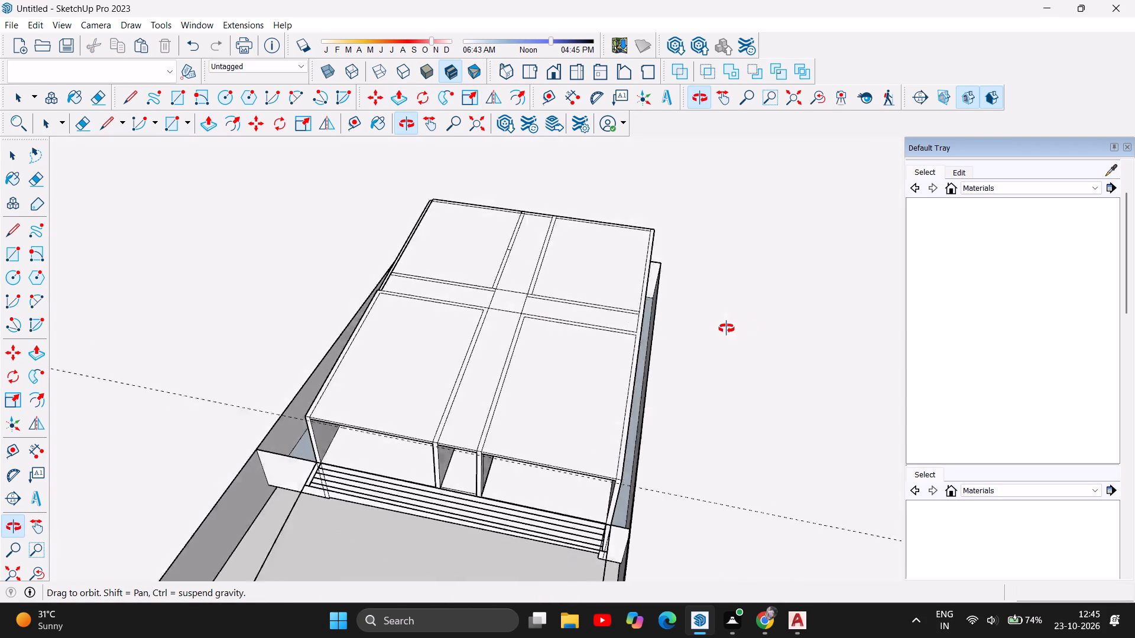
drag(727, 328, 748, 327)
drag(376, 304, 663, 304)
drag(330, 343, 502, 338)
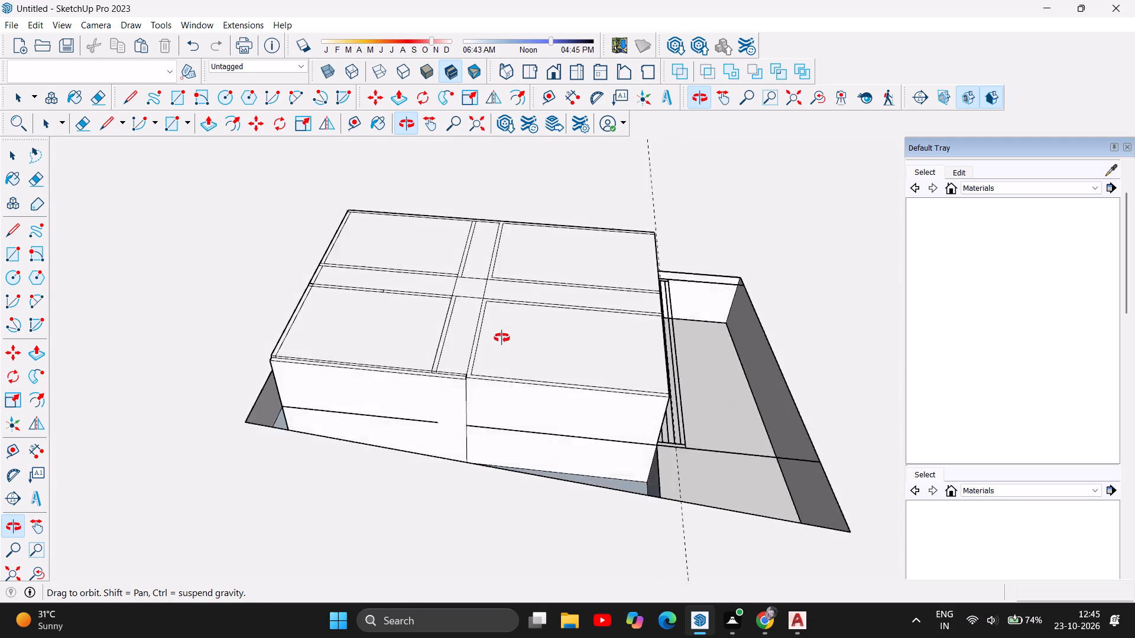
drag(502, 338, 539, 332)
scroll(445, 381, up, 20)
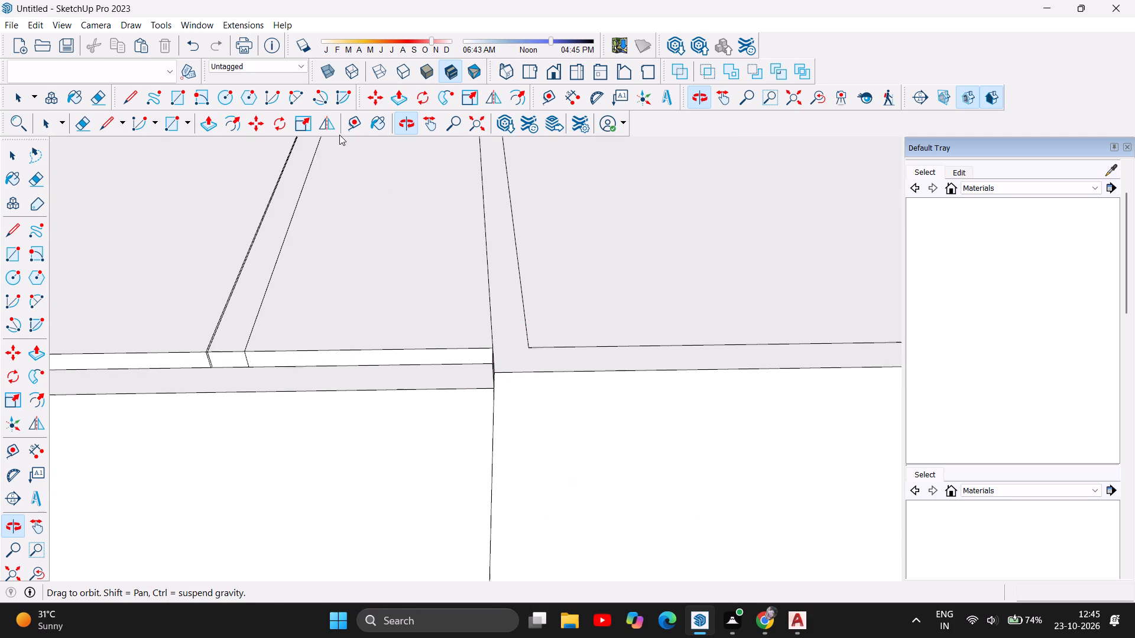
click(207, 129)
drag(373, 375, 377, 369)
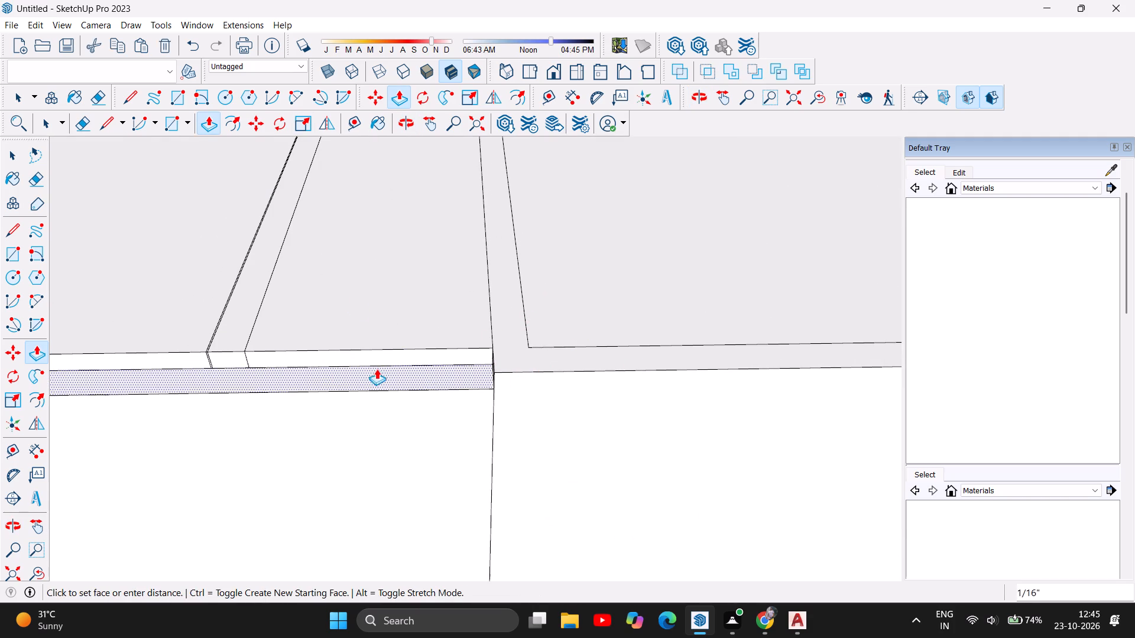
drag(377, 369, 384, 353)
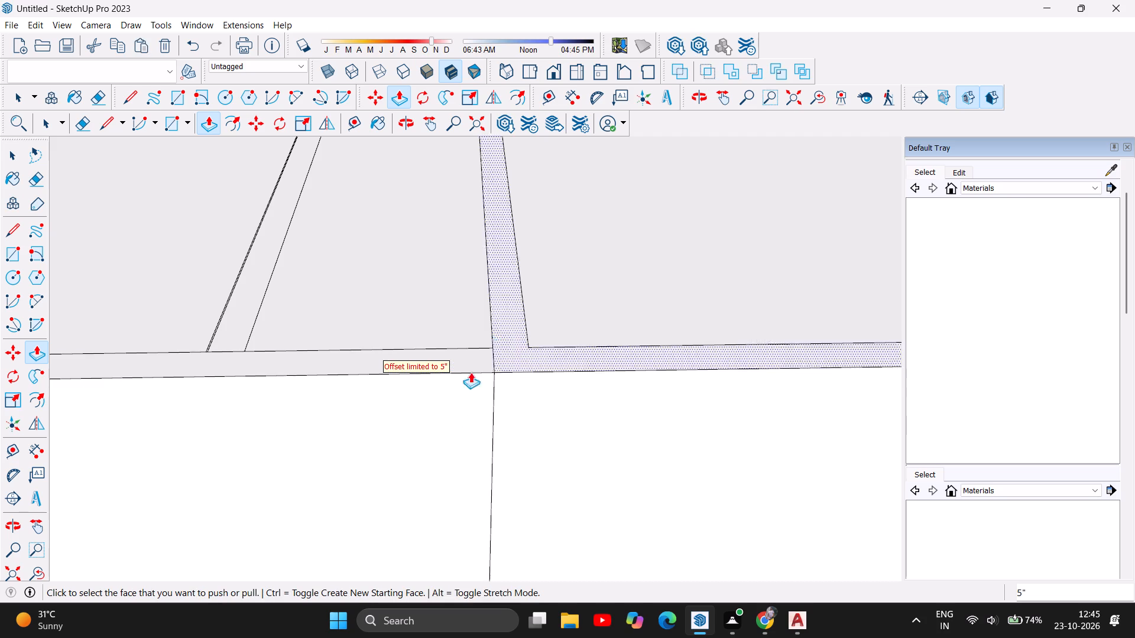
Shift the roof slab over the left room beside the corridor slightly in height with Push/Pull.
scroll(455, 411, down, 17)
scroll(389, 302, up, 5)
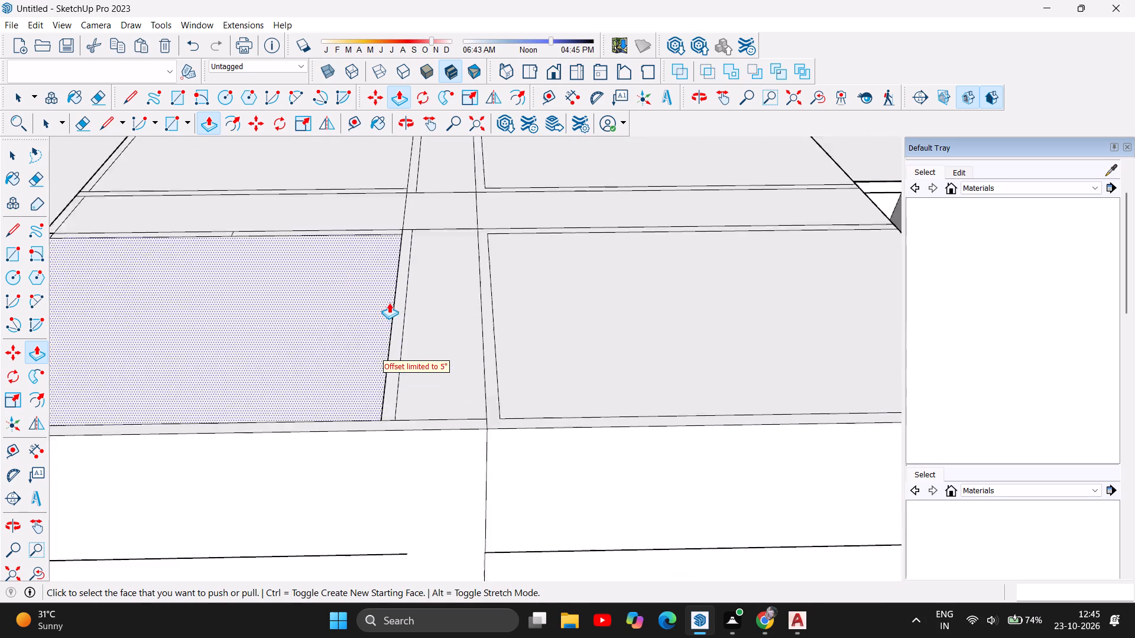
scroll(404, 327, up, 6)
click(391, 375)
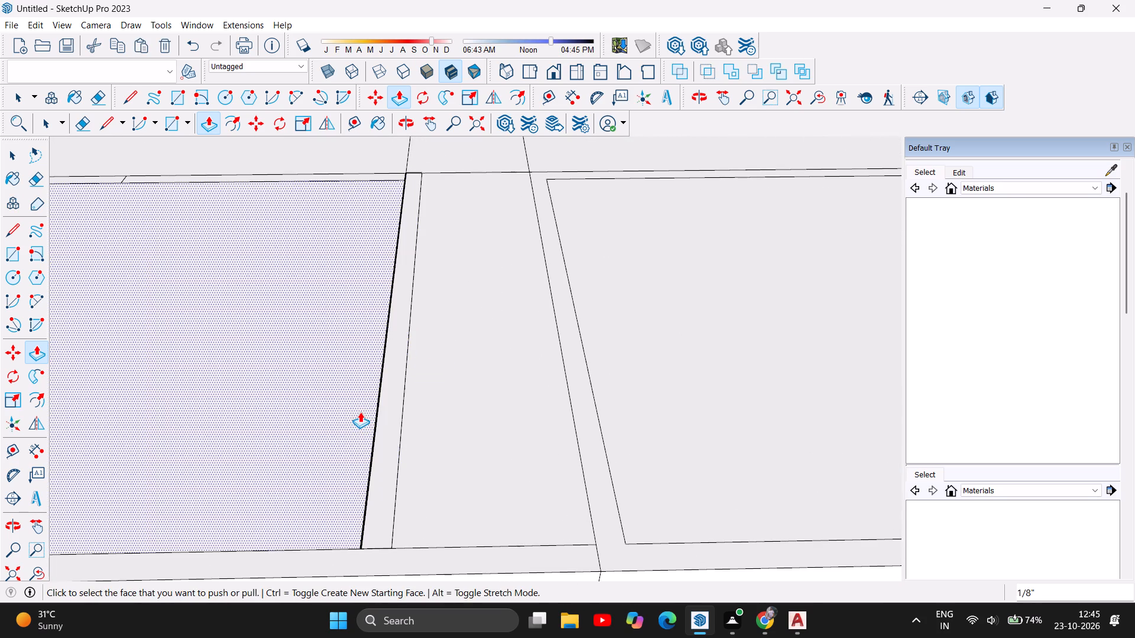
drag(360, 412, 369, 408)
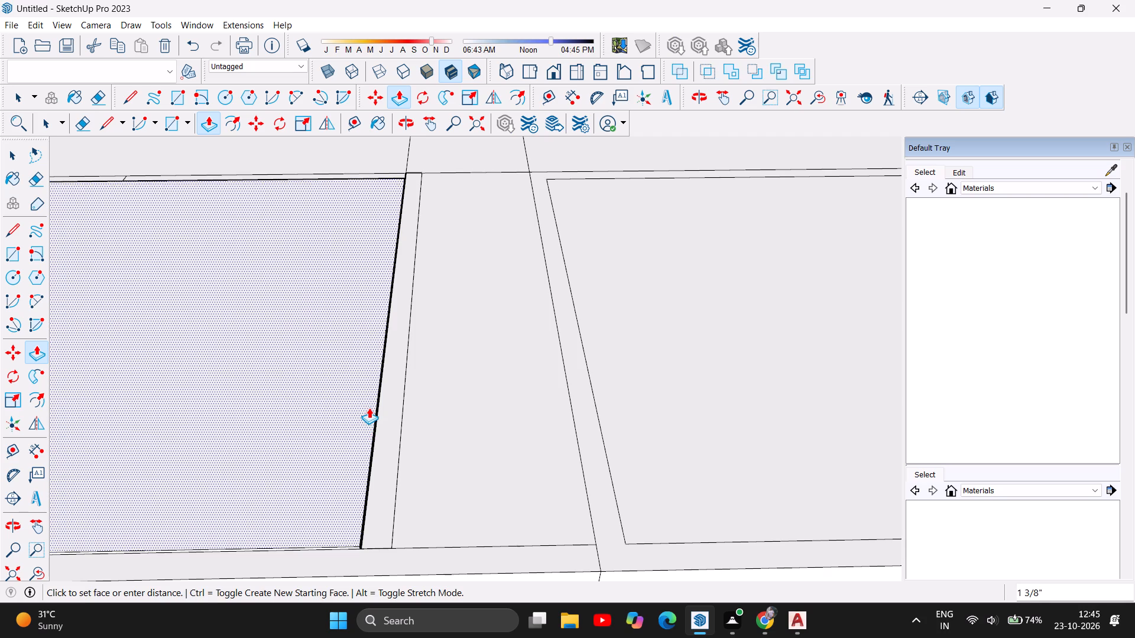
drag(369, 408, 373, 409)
Level the narrow wall strip between the left room and the corridor with the surrounding roof surface using Push/Pull.
click(388, 430)
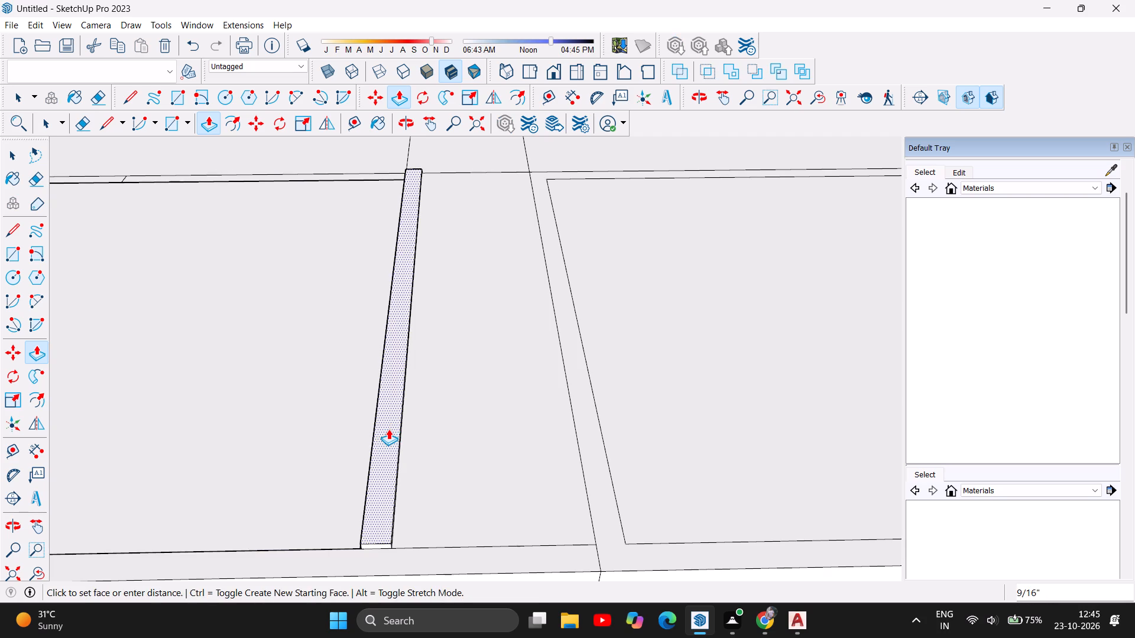
scroll(355, 552, up, 12)
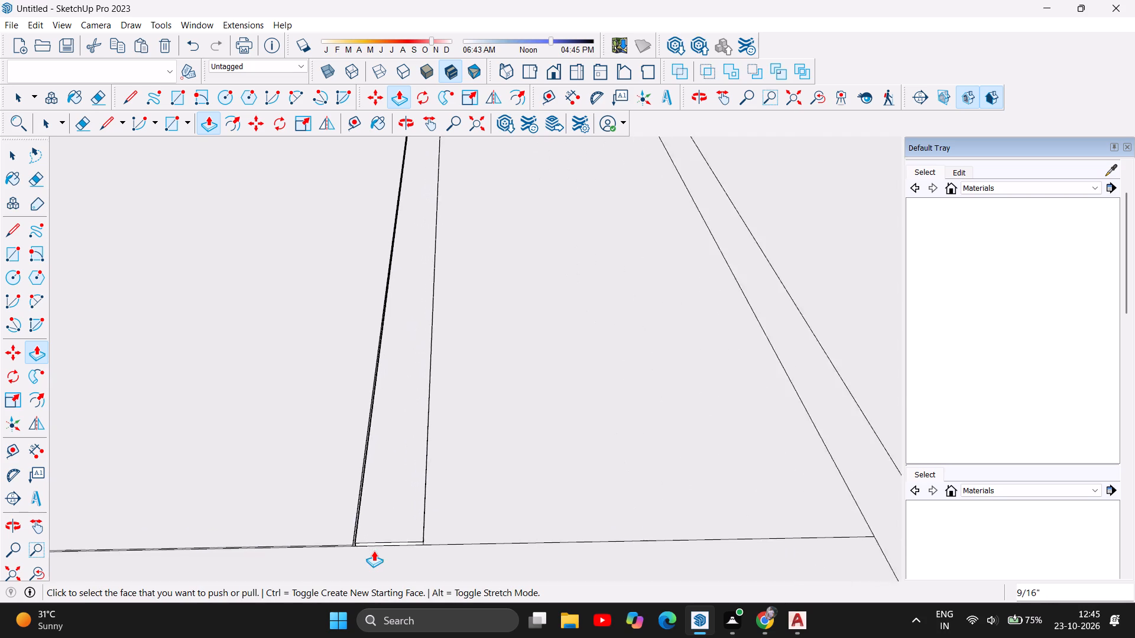
scroll(374, 551, up, 18)
scroll(355, 540, up, 8)
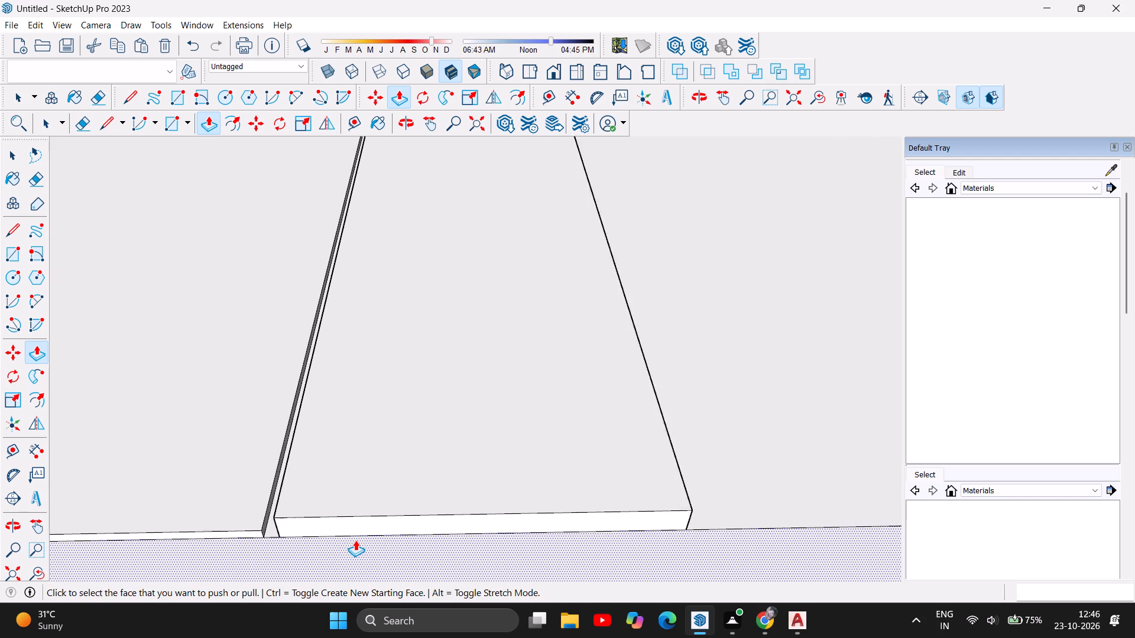
scroll(355, 540, up, 2)
drag(410, 462, 410, 488)
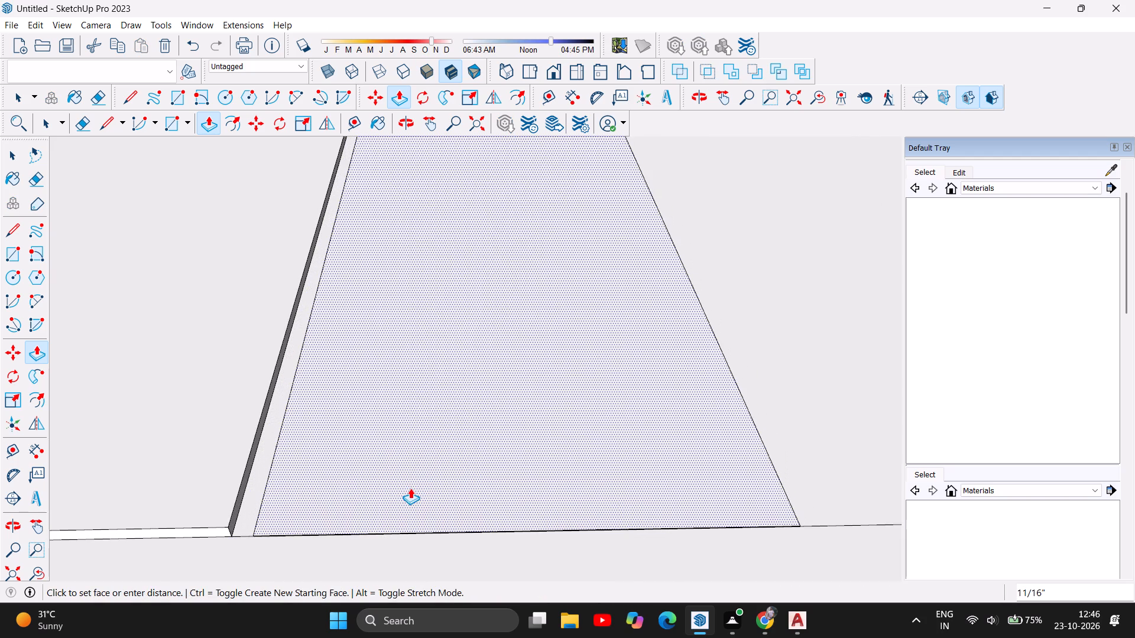
drag(410, 488, 411, 489)
Push the left room's roof slab by about 1/4" to sit flush with the adjoining wall strips.
drag(238, 367, 234, 369)
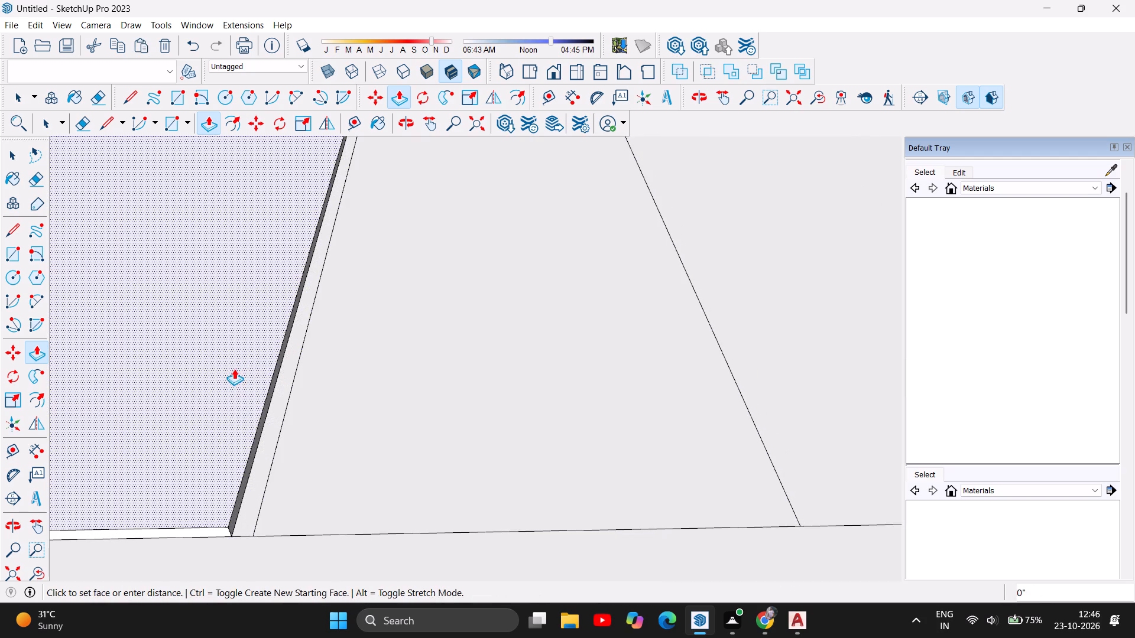
drag(234, 369, 239, 393)
Examine the roof slab and the building's exterior from above and from the side with the long steps.
scroll(385, 431, down, 3)
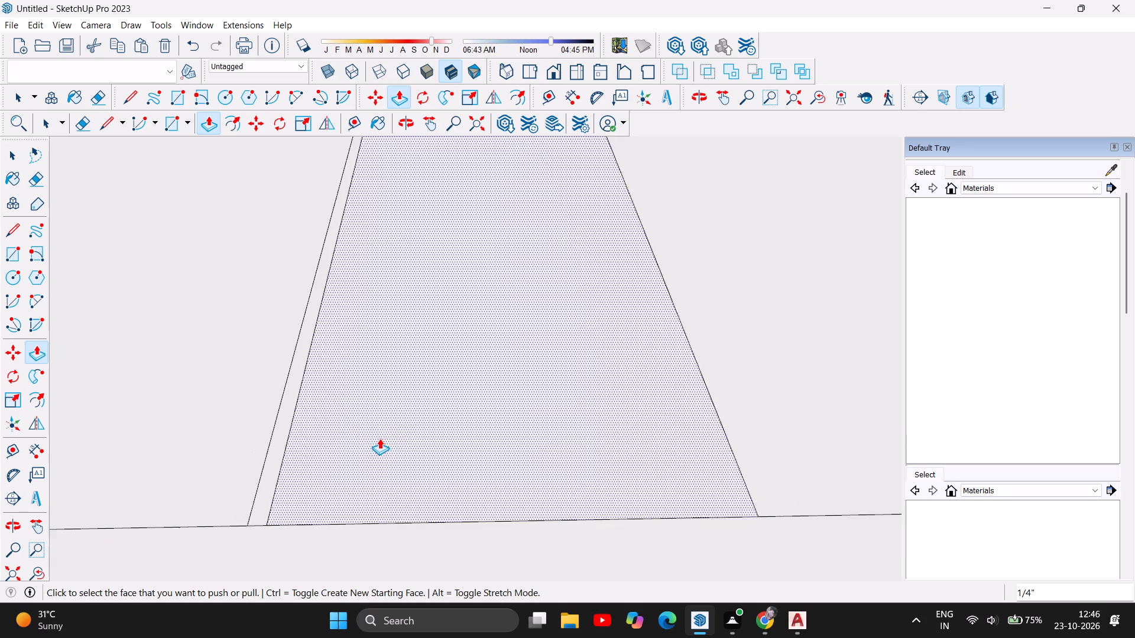
scroll(380, 438, down, 9)
scroll(365, 447, down, 16)
scroll(374, 471, down, 8)
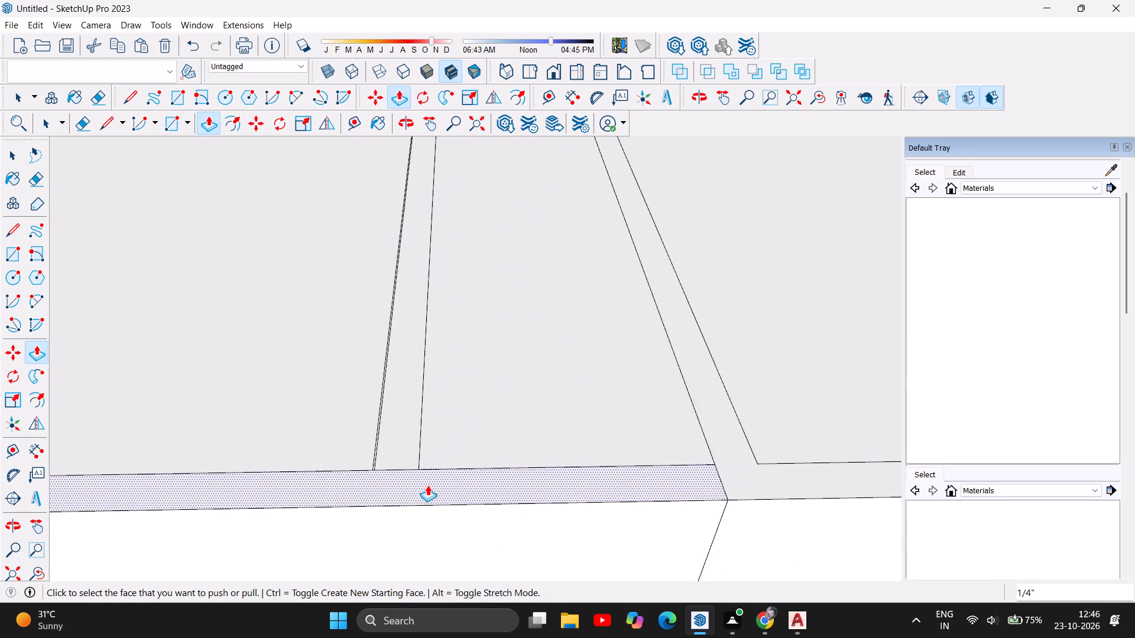
scroll(422, 481, down, 16)
scroll(422, 481, down, 16)
scroll(422, 481, down, 16)
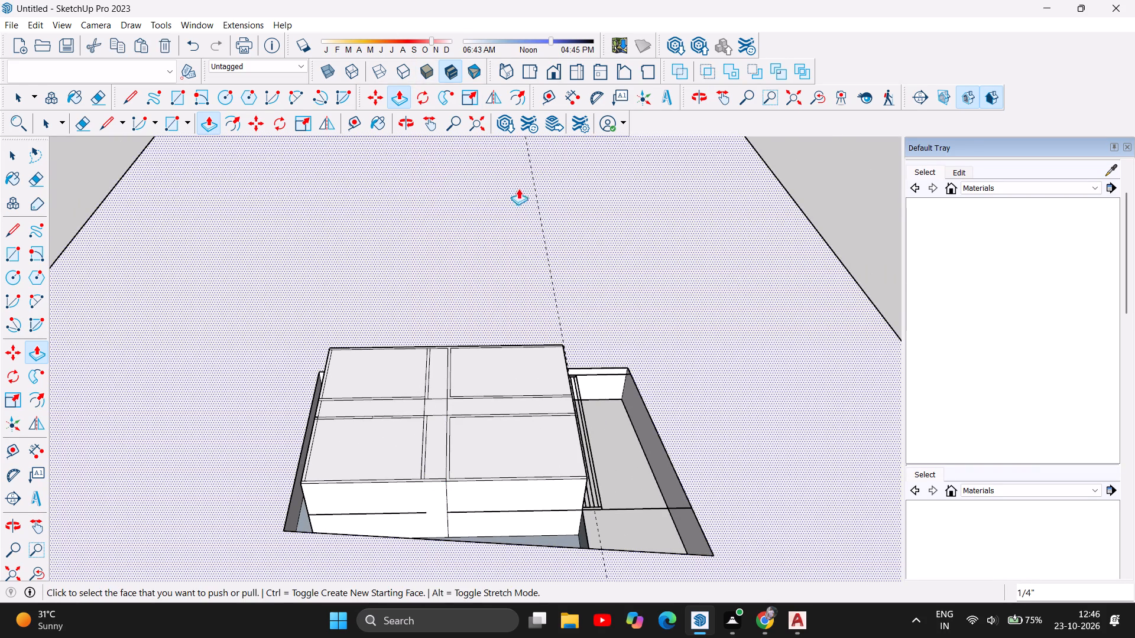
click(403, 116)
drag(575, 276, 173, 139)
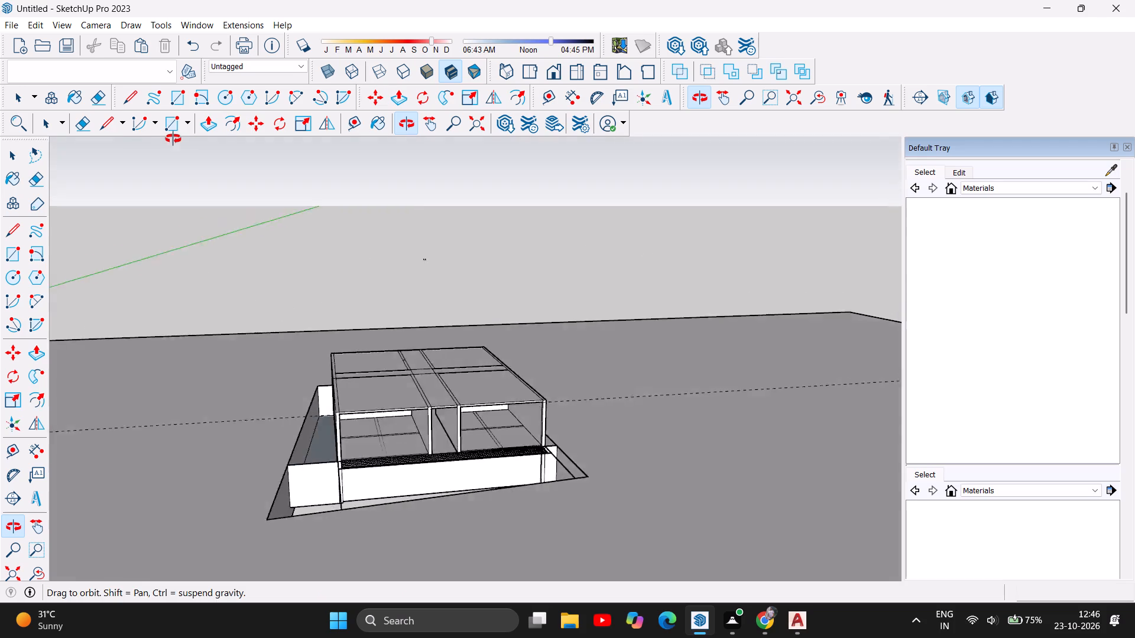
drag(173, 139, 133, 131)
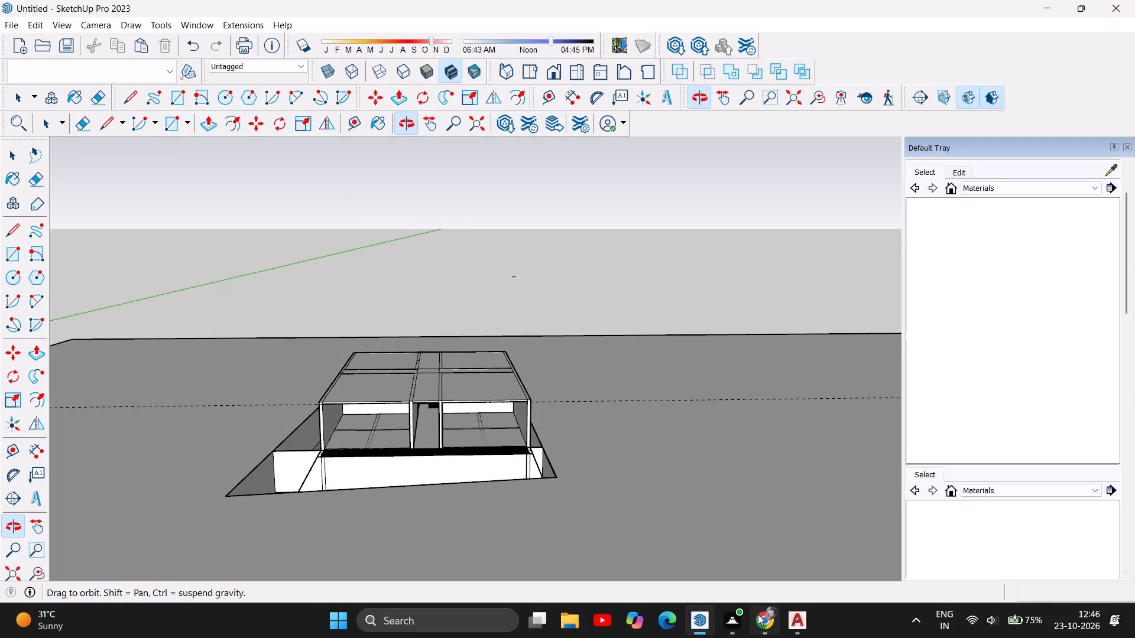
drag(508, 448, 654, 409)
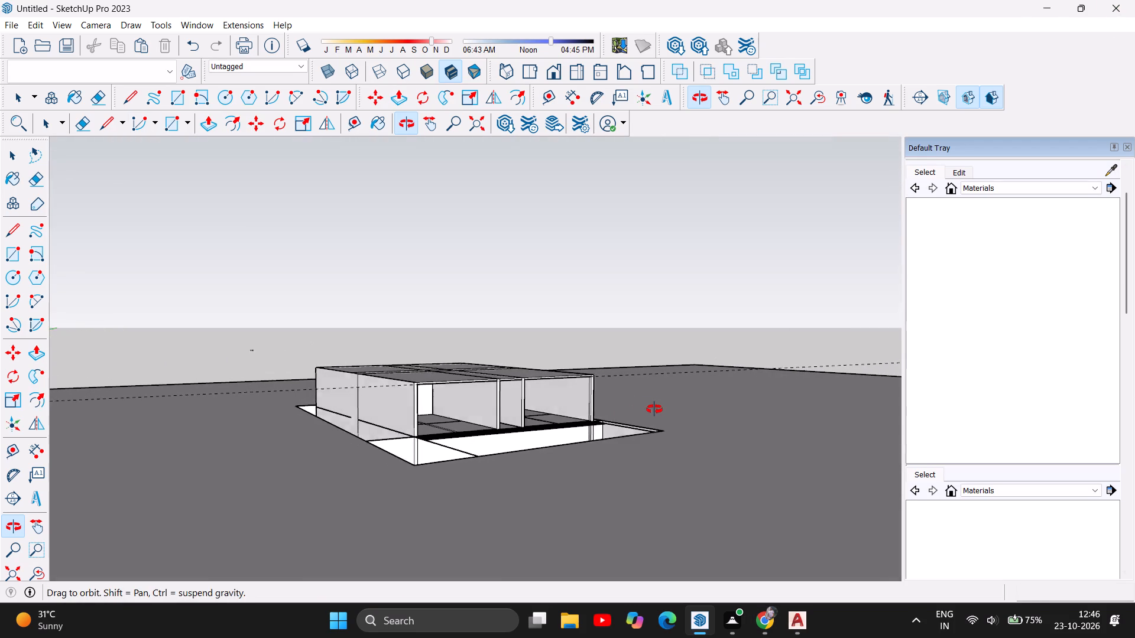
drag(654, 409, 655, 409)
scroll(647, 403, up, 6)
drag(604, 418, 516, 402)
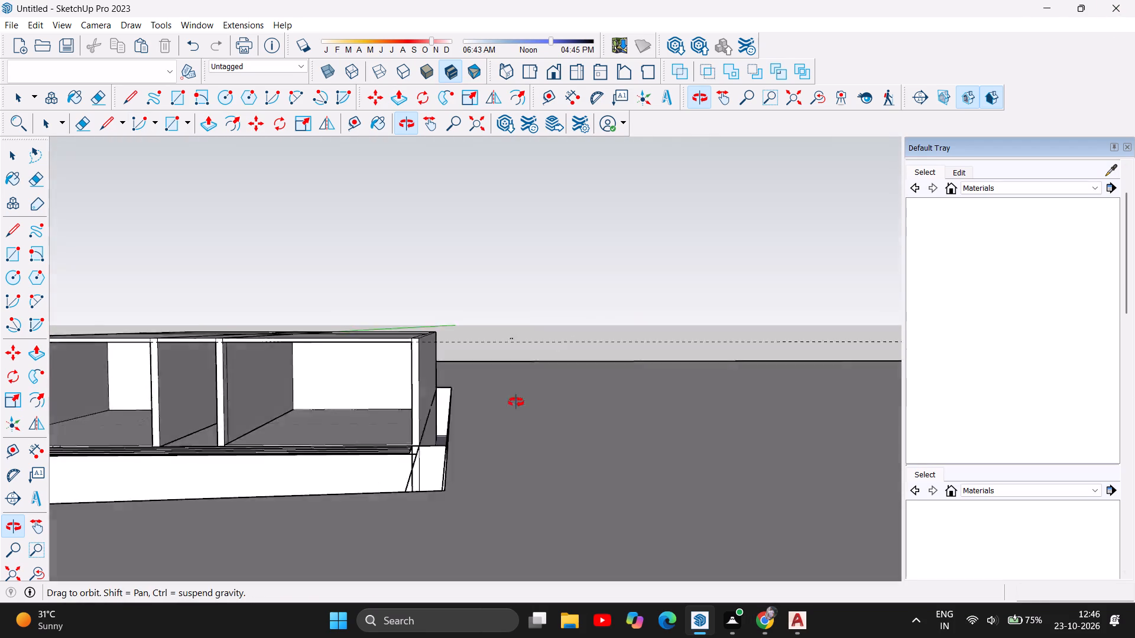
drag(516, 402, 619, 454)
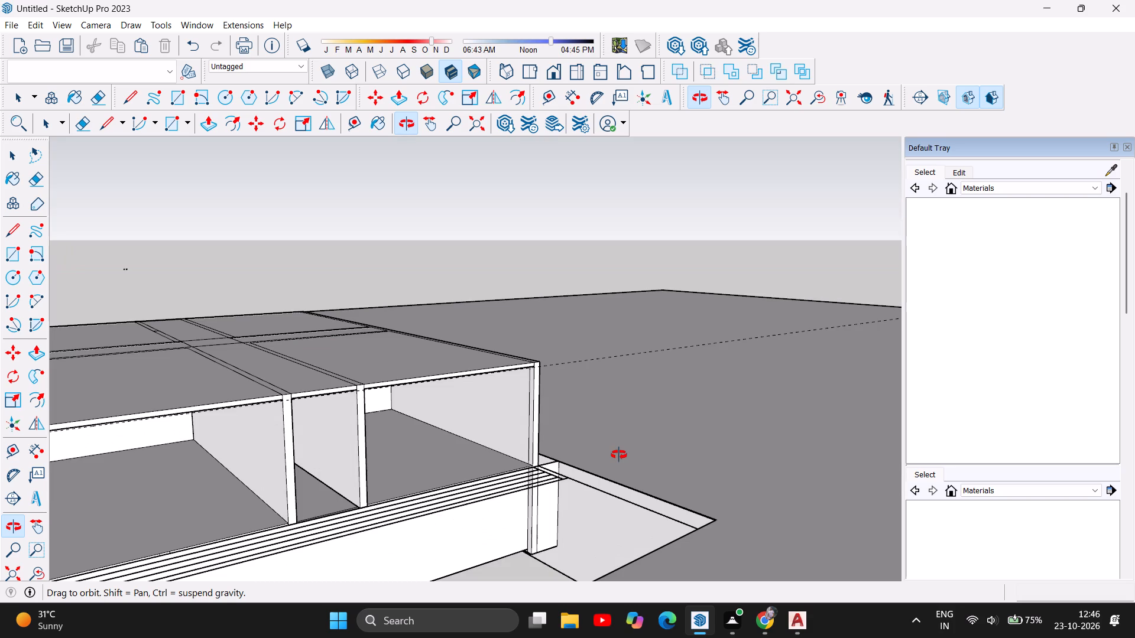
scroll(540, 367, down, 6)
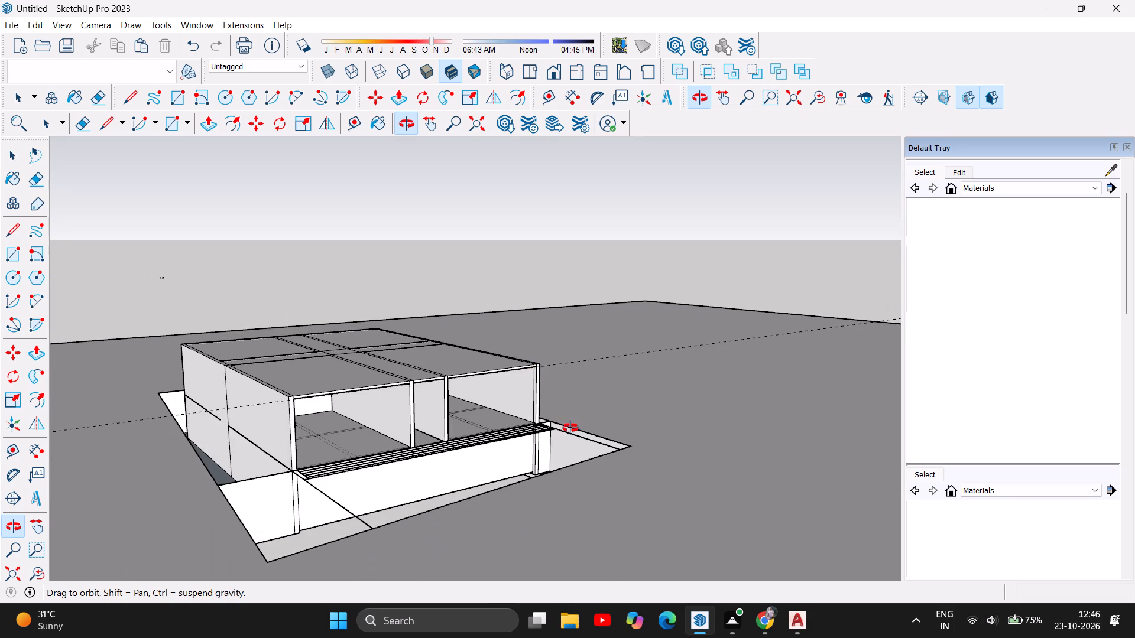
drag(570, 428, 455, 418)
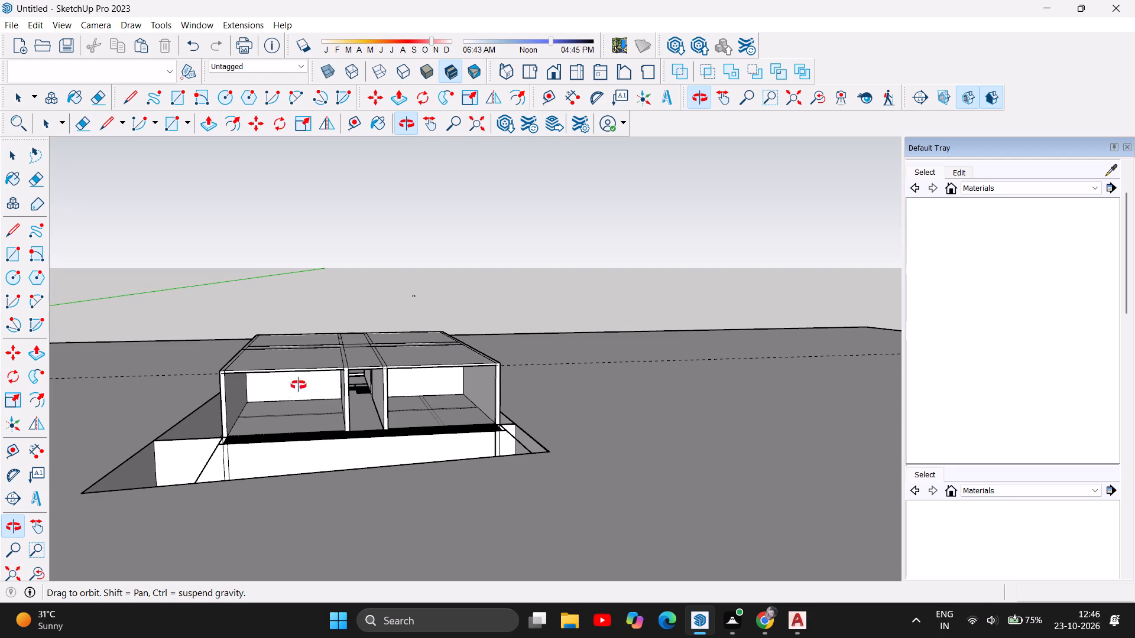
Examine the central corridor's interior, including its ceiling, wall ends and the stair treads at the far end.
scroll(345, 405, up, 9)
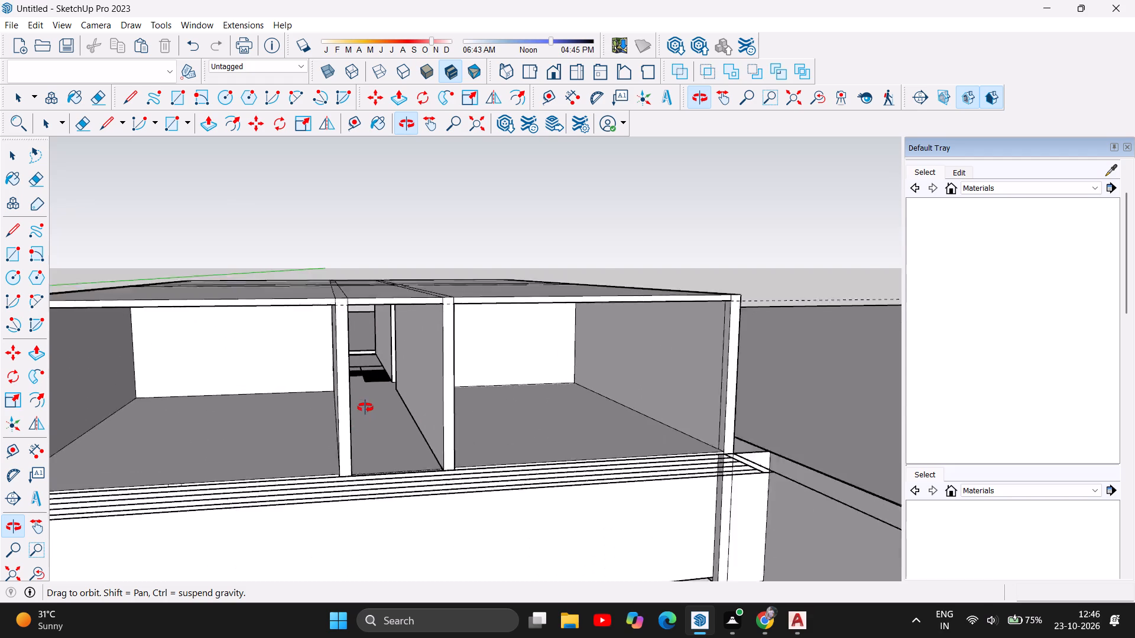
scroll(365, 408, up, 7)
drag(381, 419, 365, 418)
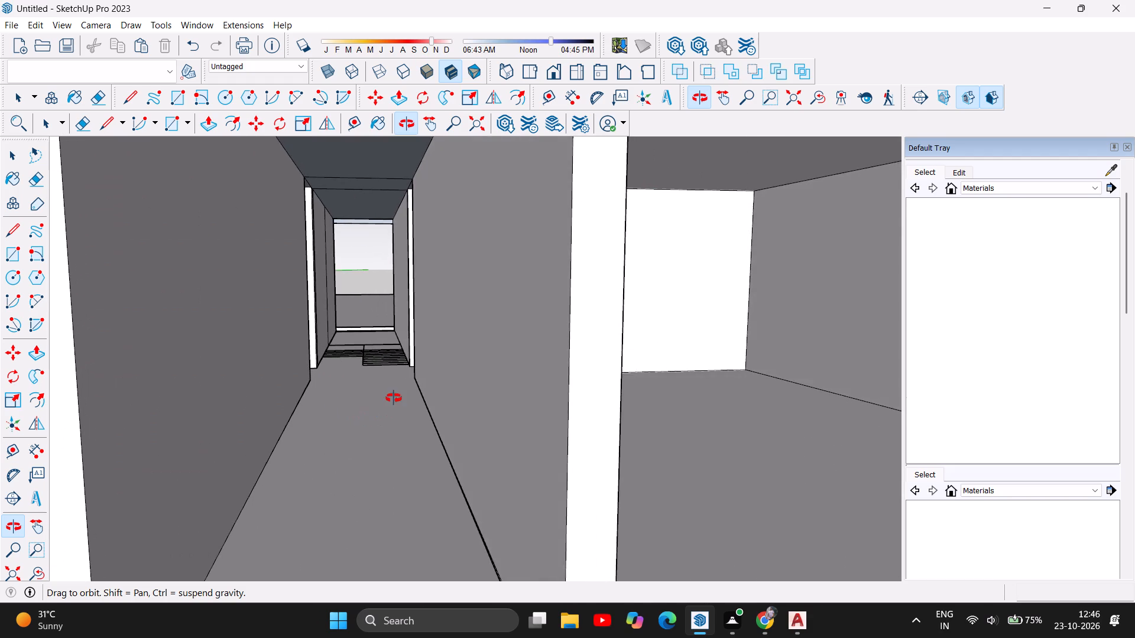
scroll(348, 315, up, 5)
drag(393, 438, 391, 472)
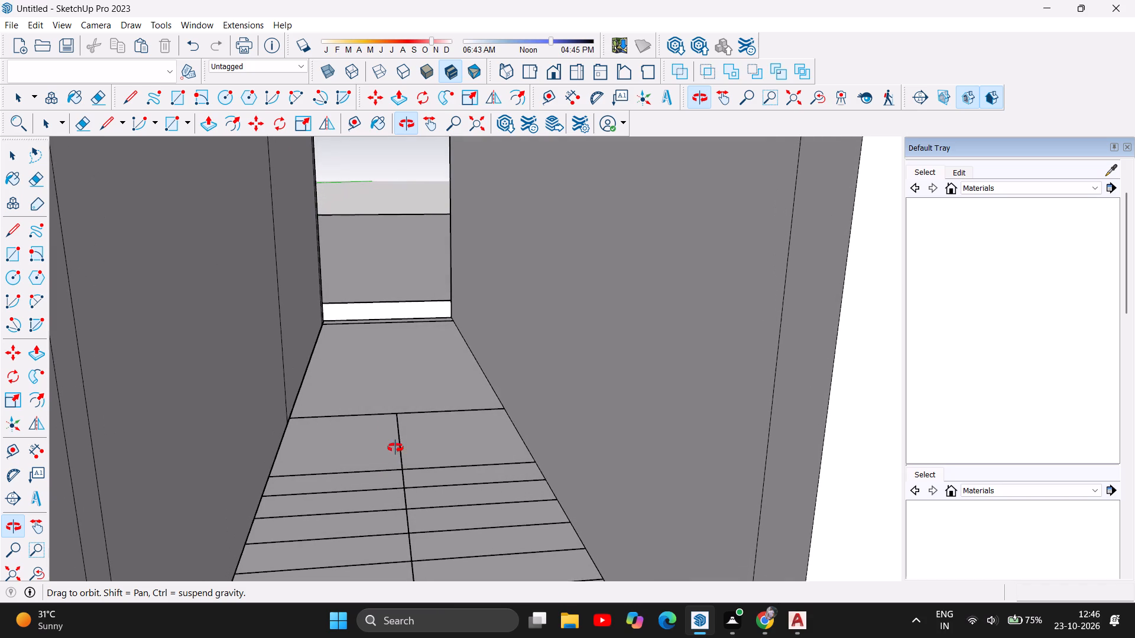
scroll(355, 362, down, 6)
drag(421, 512, 418, 517)
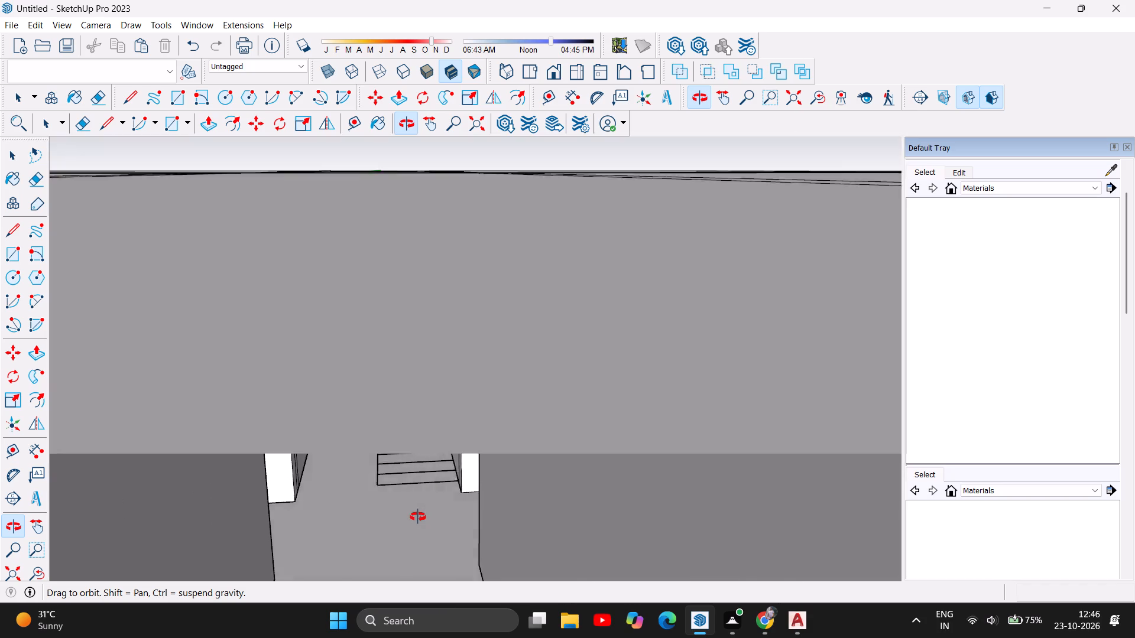
drag(418, 517, 432, 506)
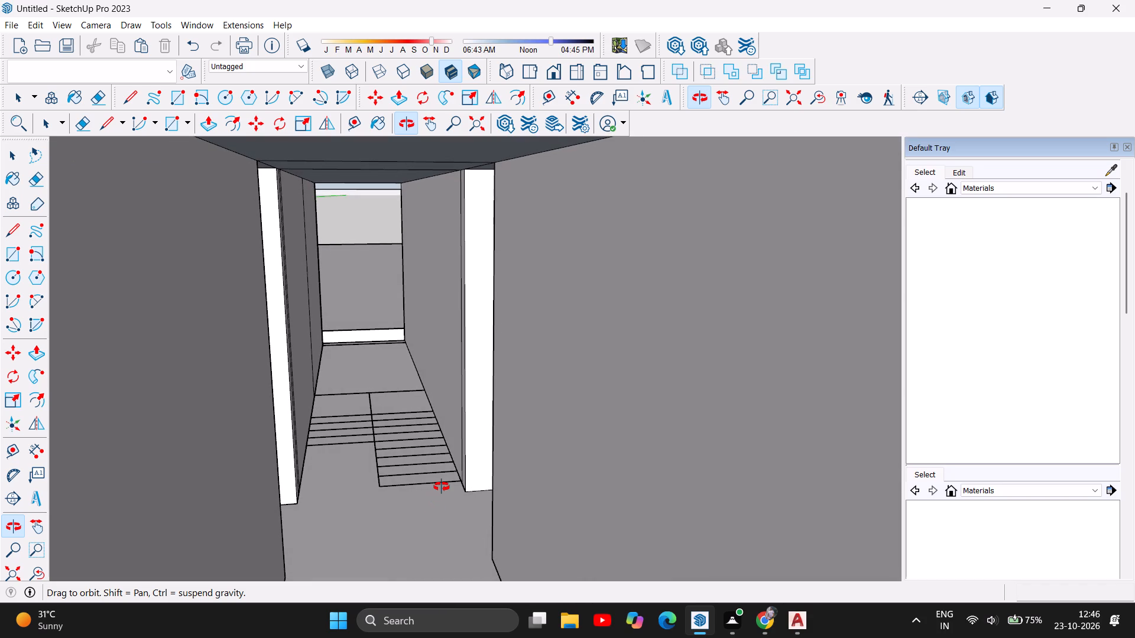
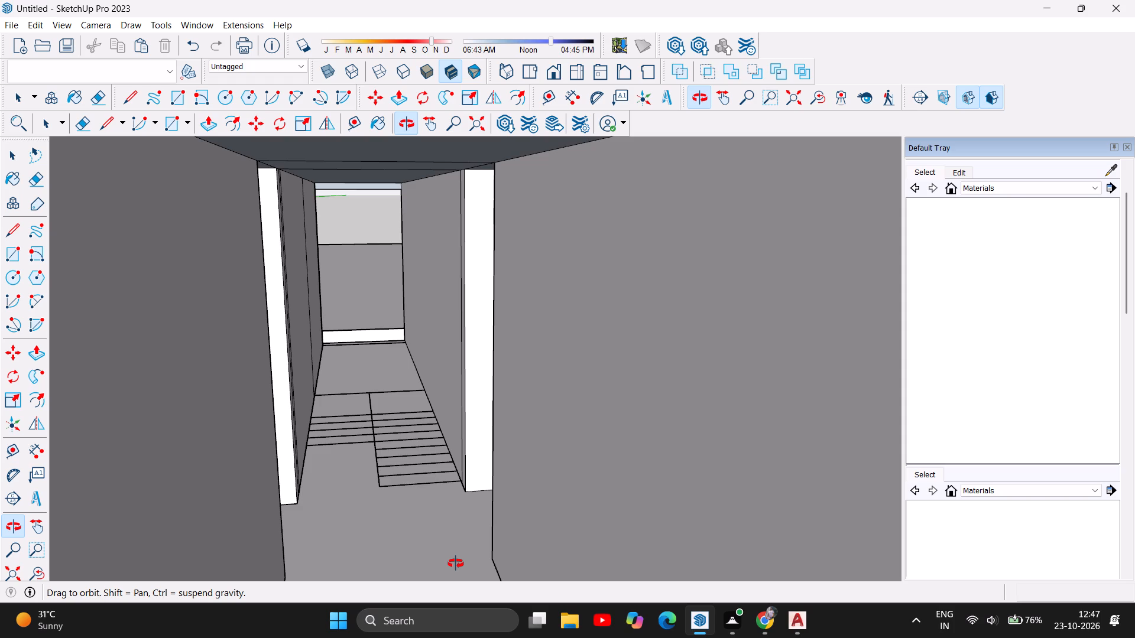
Draw a rectangle about 3' 7/8" by 1' 1/16" over the nearest stair tread outline in the corridor.
scroll(432, 470, up, 4)
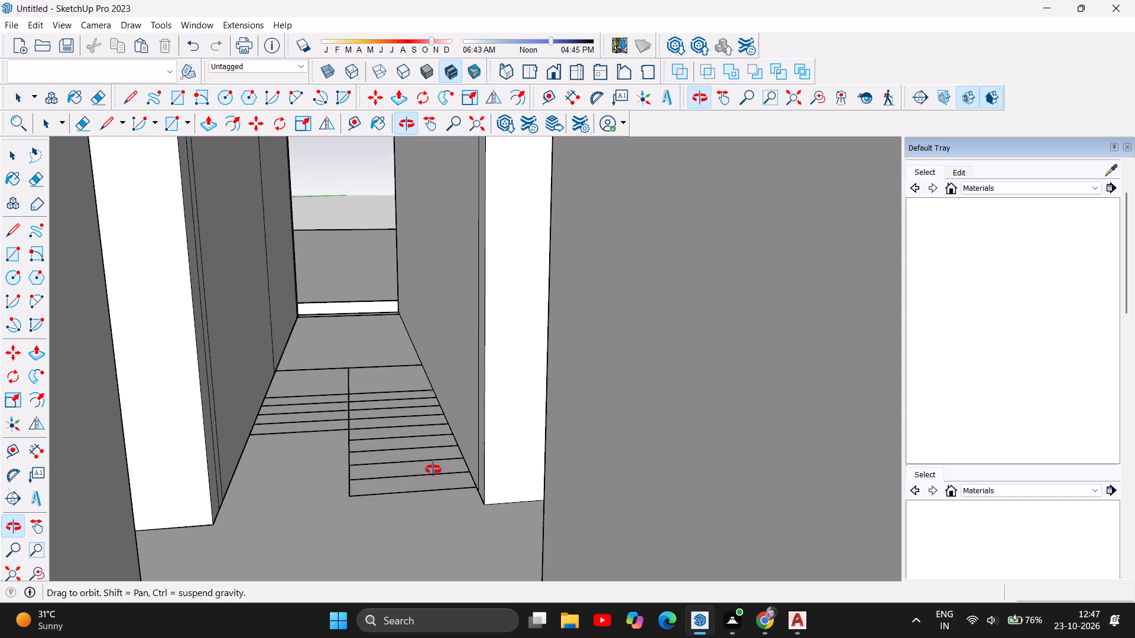
scroll(433, 470, up, 1)
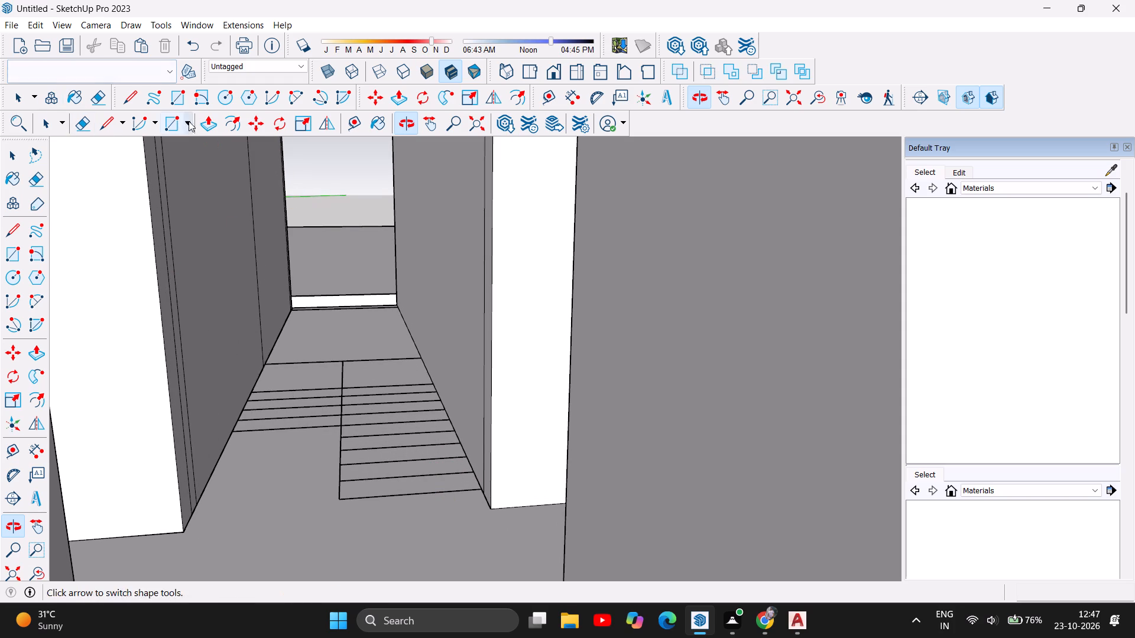
click(178, 102)
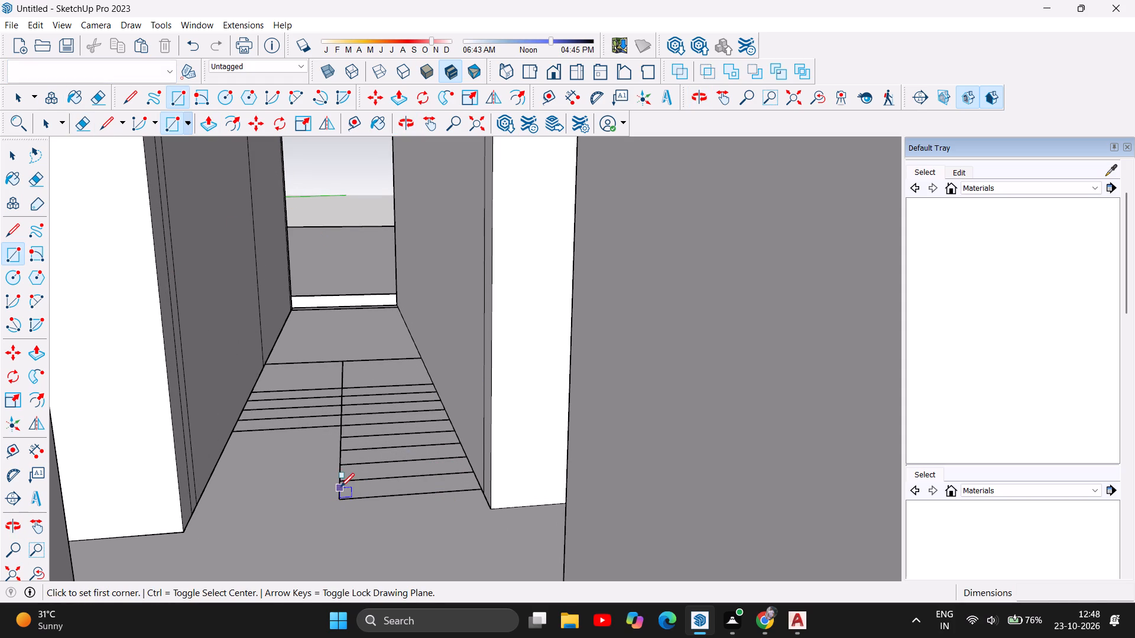
click(341, 479)
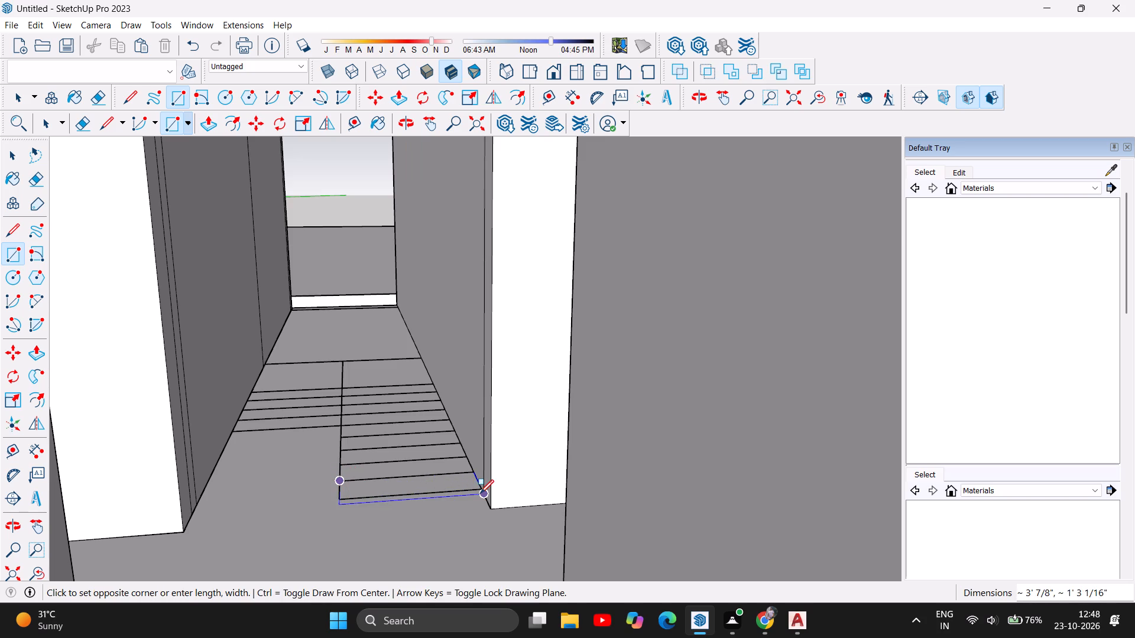
scroll(484, 489, up, 6)
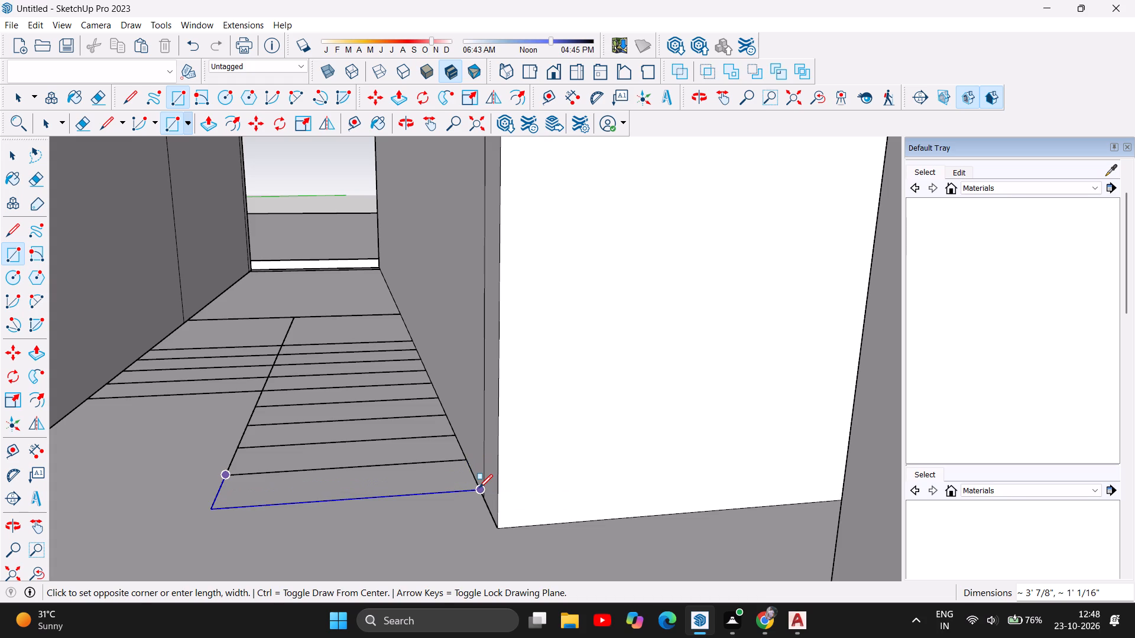
click(479, 488)
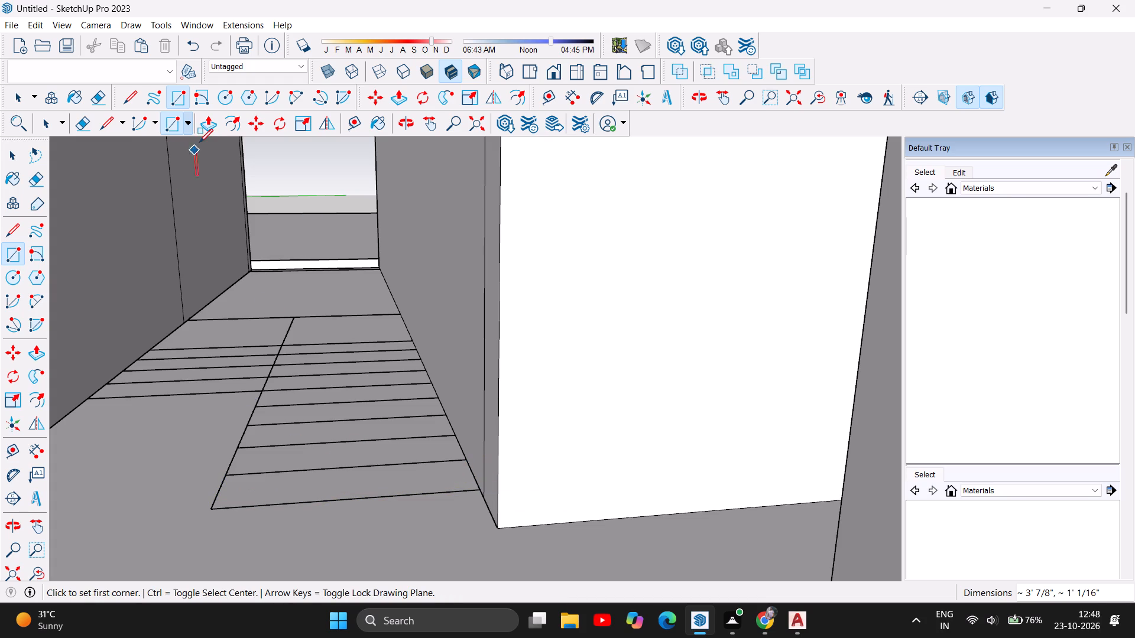
Push/Pull the nearest tread rectangle up 6" to form the first stair step.
click(208, 123)
click(391, 473)
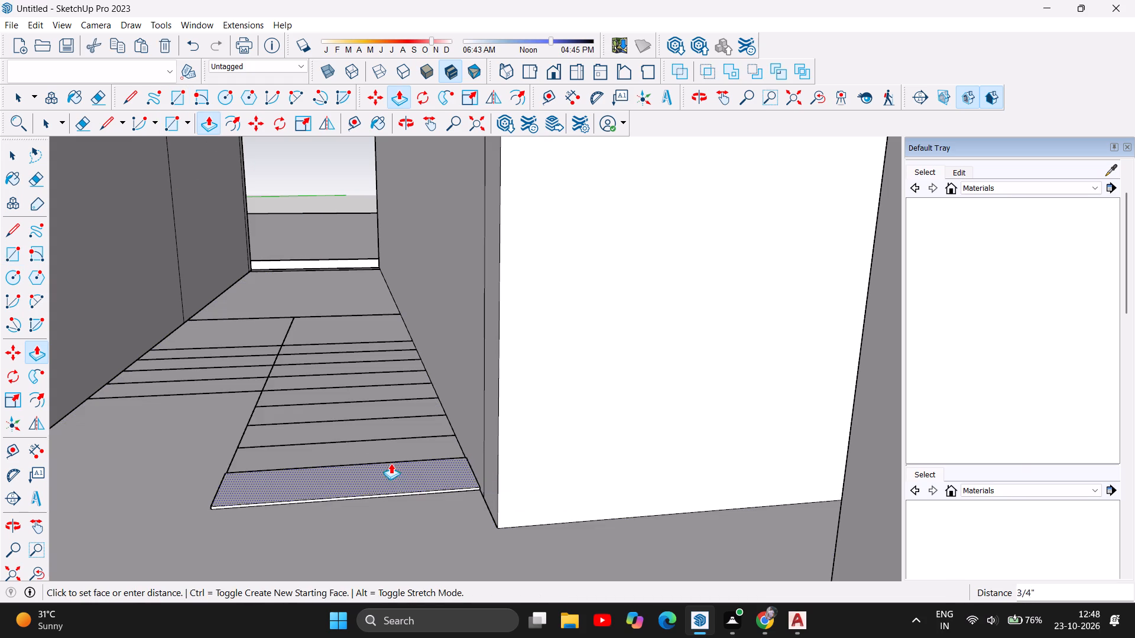
key(6)
key(Return)
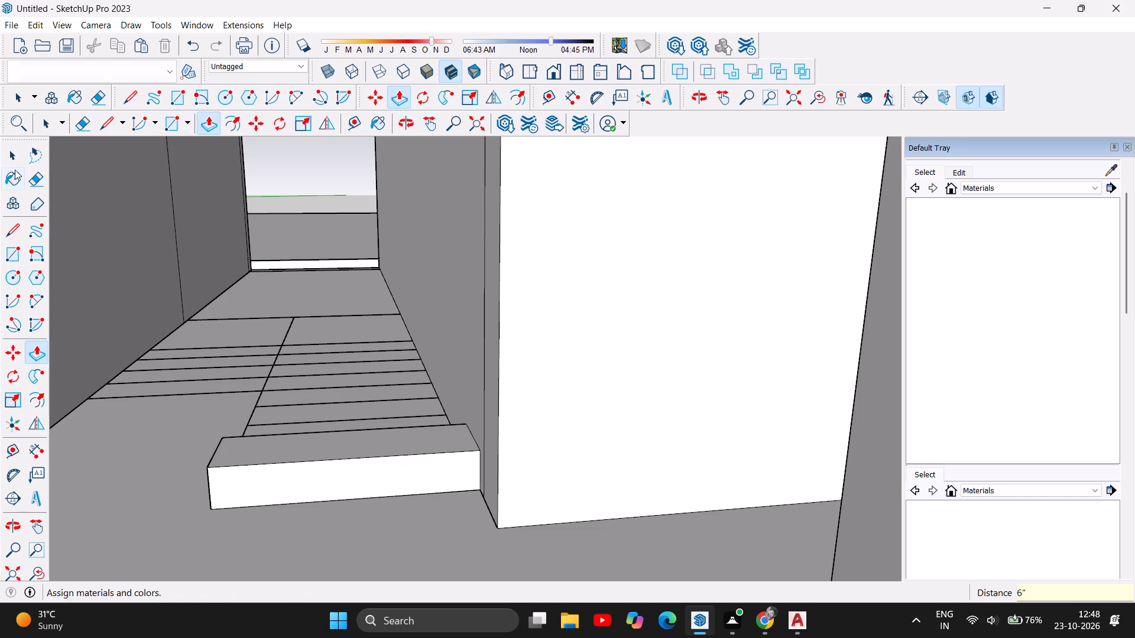
Select the whole first step block and paste a copy onto its top rear corner as the second step.
click(35, 154)
drag(179, 444, 195, 424)
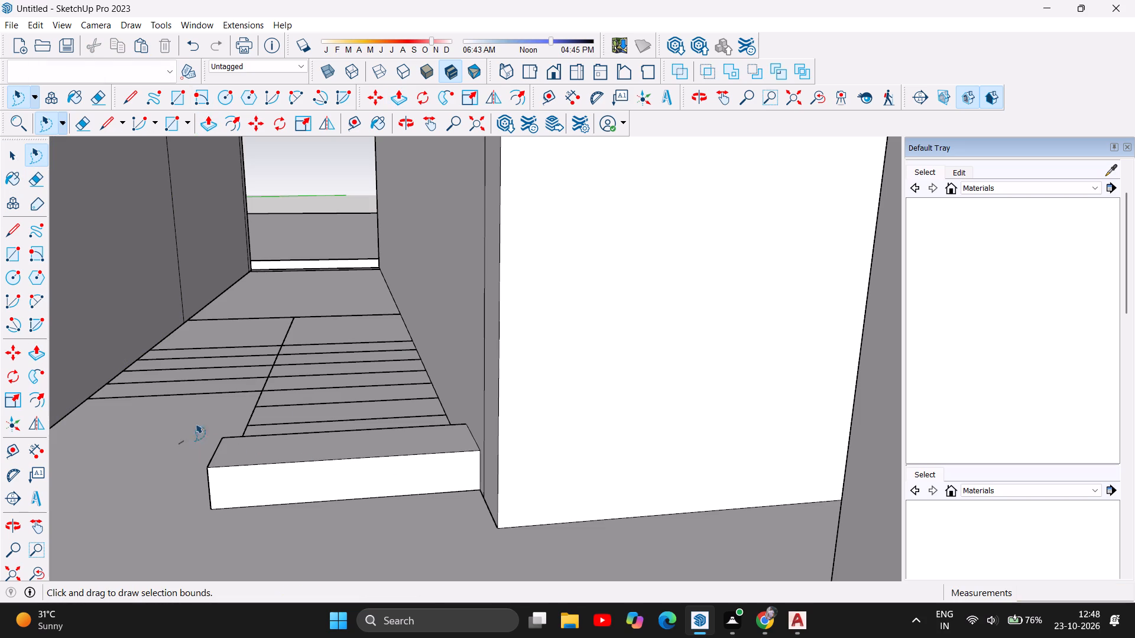
drag(195, 424, 320, 565)
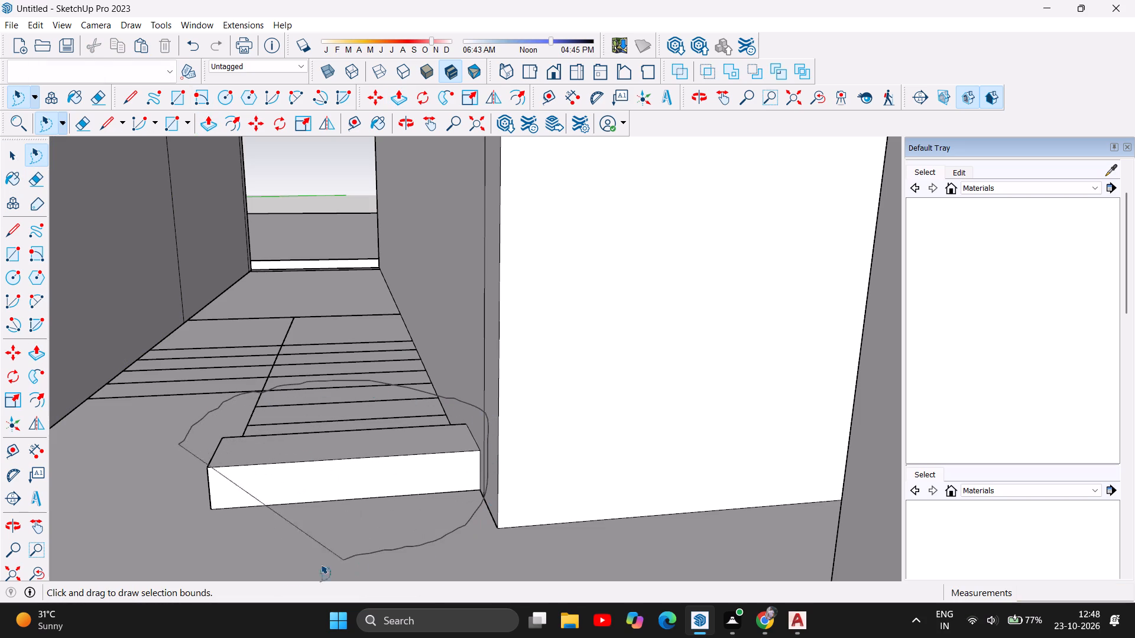
drag(320, 565, 158, 536)
scroll(494, 447, up, 4)
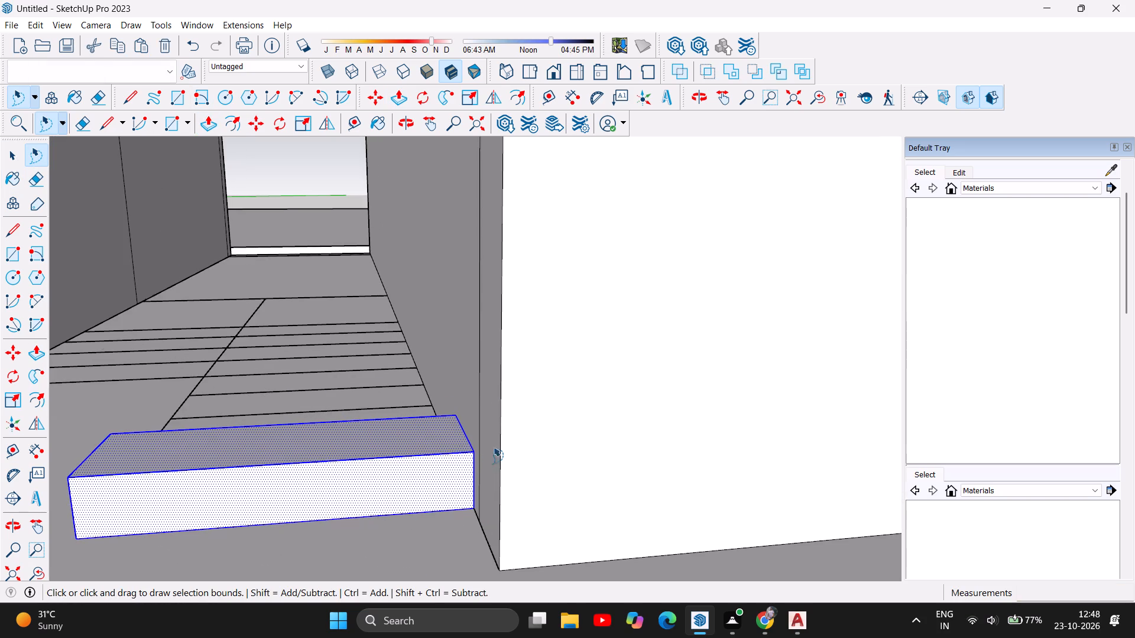
scroll(463, 485, up, 9)
scroll(481, 487, down, 11)
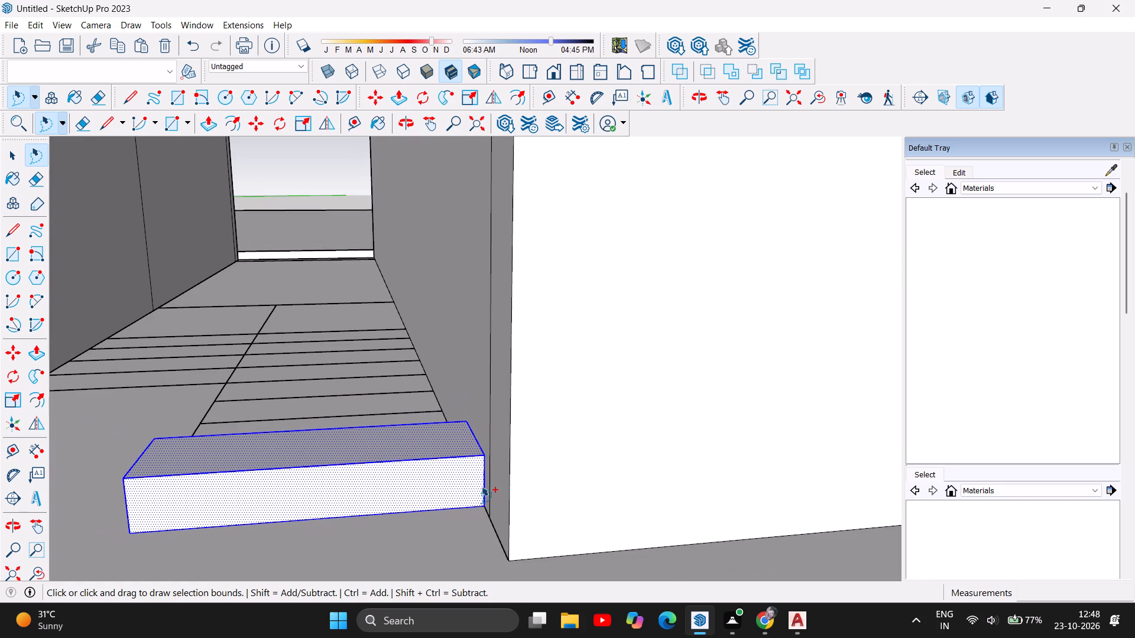
key(ctrl+c)
key(ctrl+v)
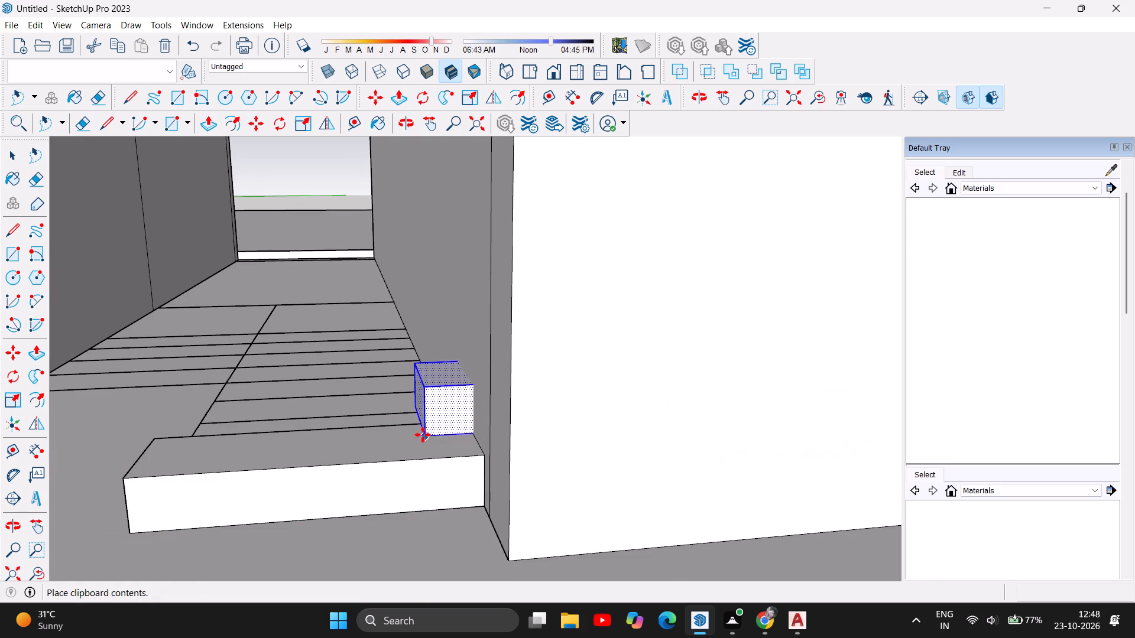
scroll(425, 386, down, 3)
scroll(216, 386, up, 5)
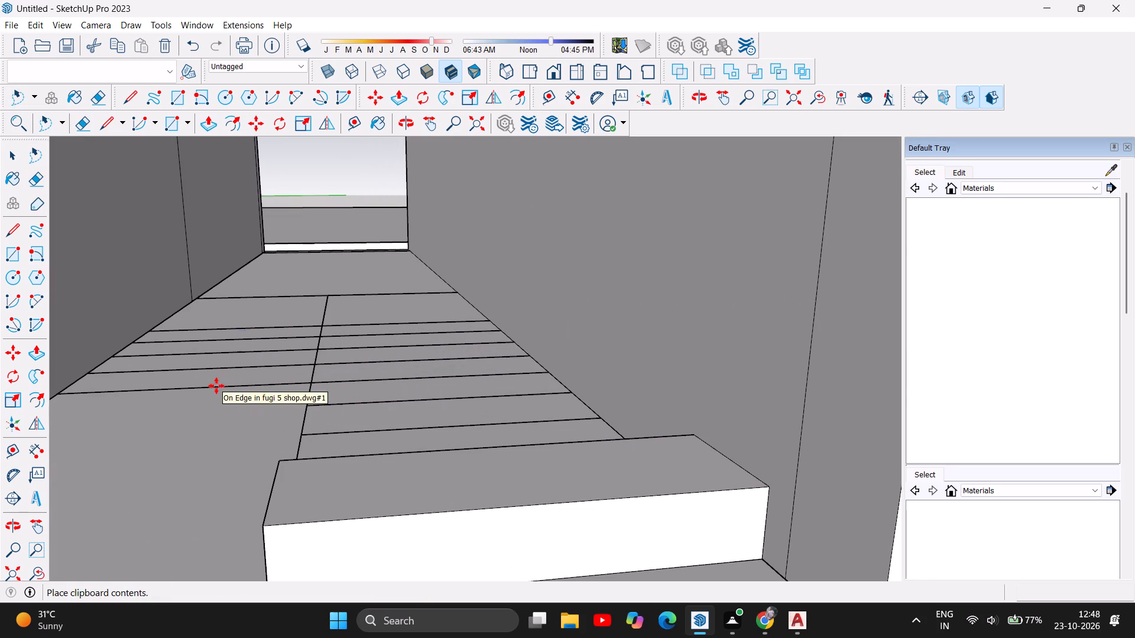
click(277, 461)
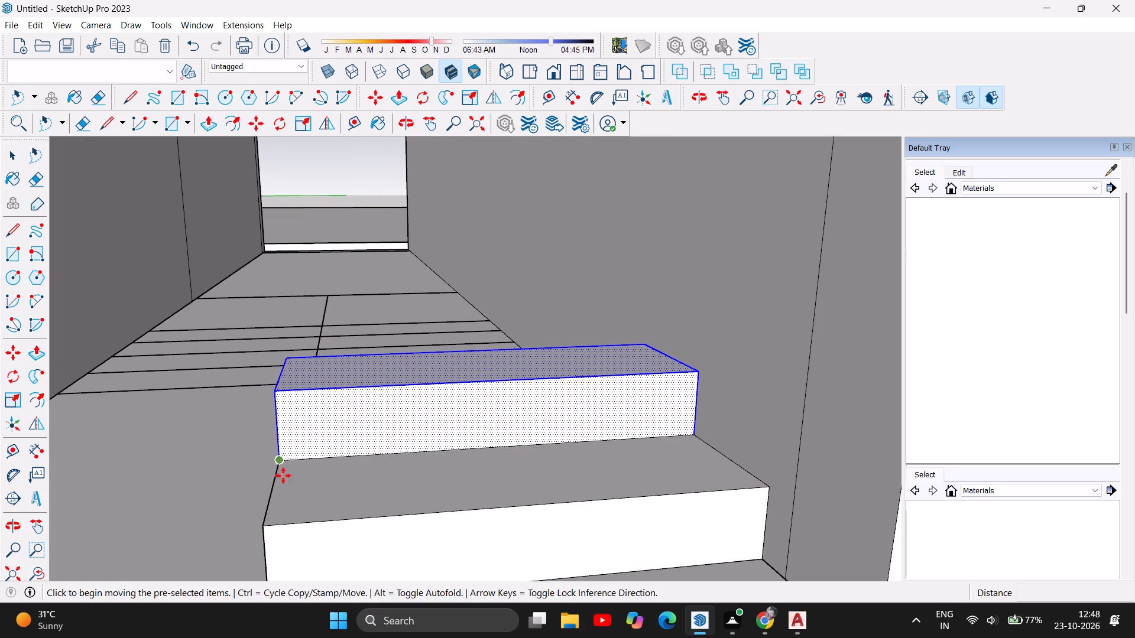
Paste two more step copies, each on the rear corner of the previous one, as the third and fourth steps.
key(ctrl+v)
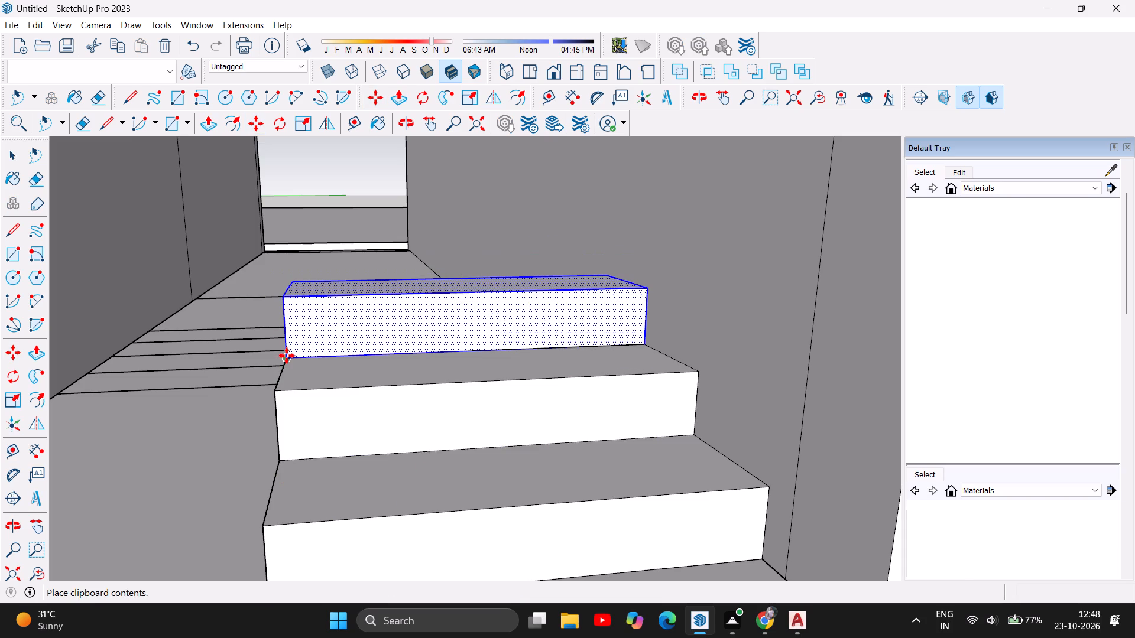
click(287, 356)
scroll(397, 461, down, 4)
scroll(361, 283, up, 4)
scroll(368, 279, down, 3)
key(ctrl+v)
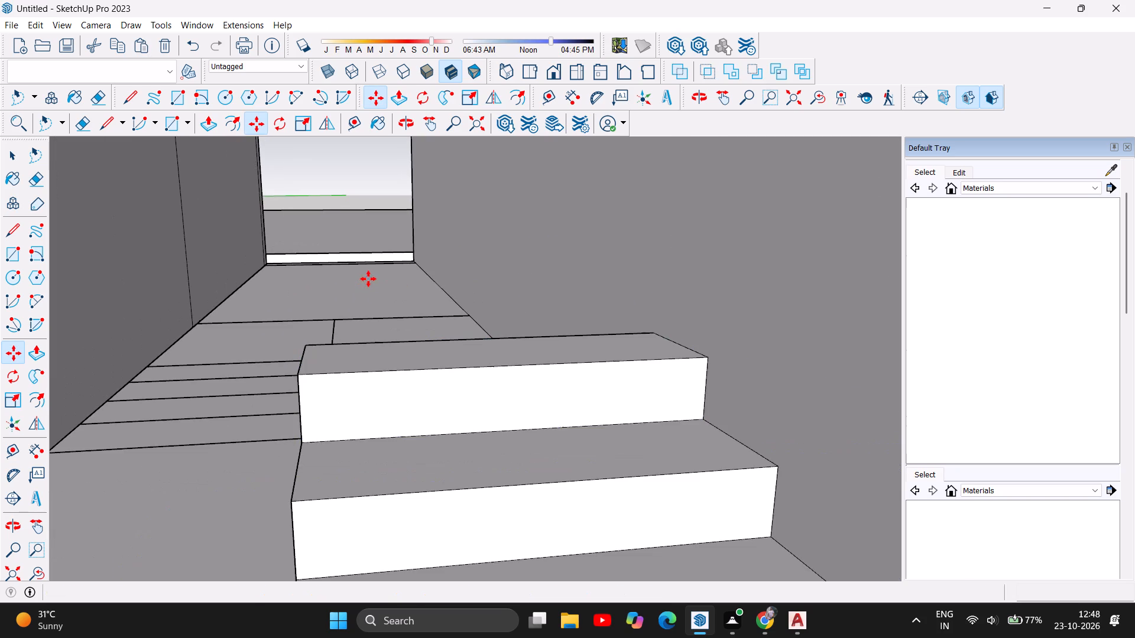
click(310, 349)
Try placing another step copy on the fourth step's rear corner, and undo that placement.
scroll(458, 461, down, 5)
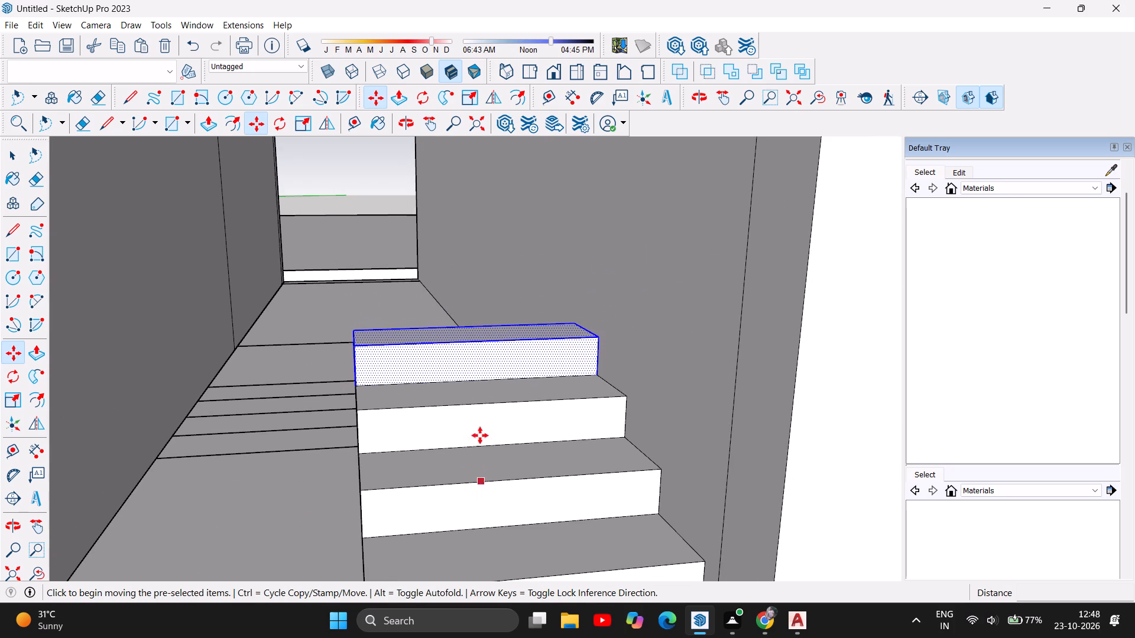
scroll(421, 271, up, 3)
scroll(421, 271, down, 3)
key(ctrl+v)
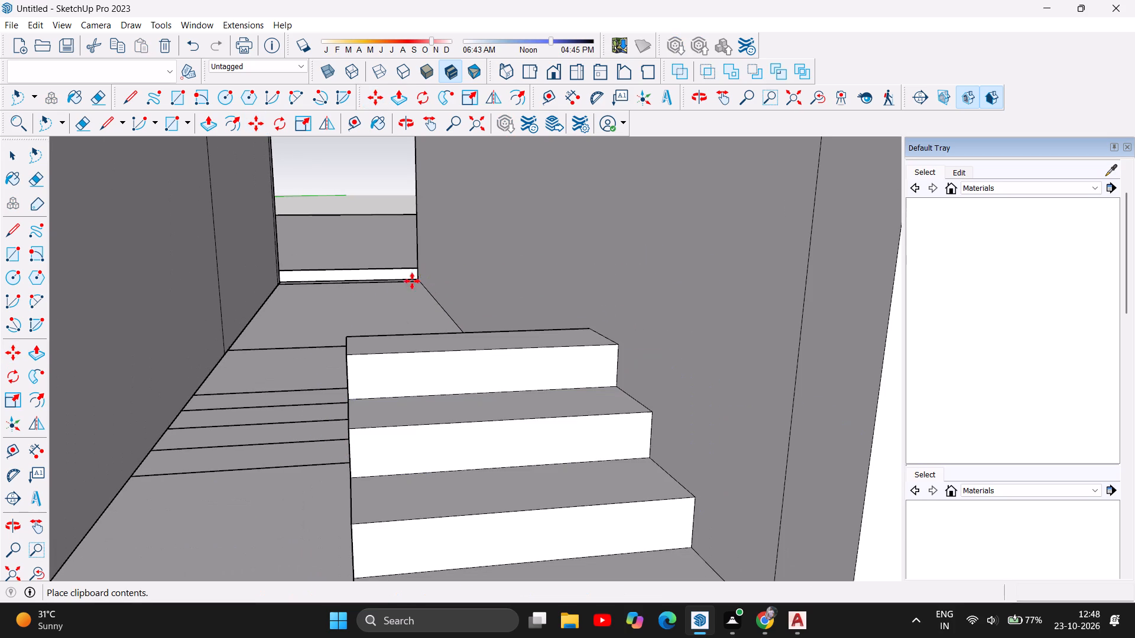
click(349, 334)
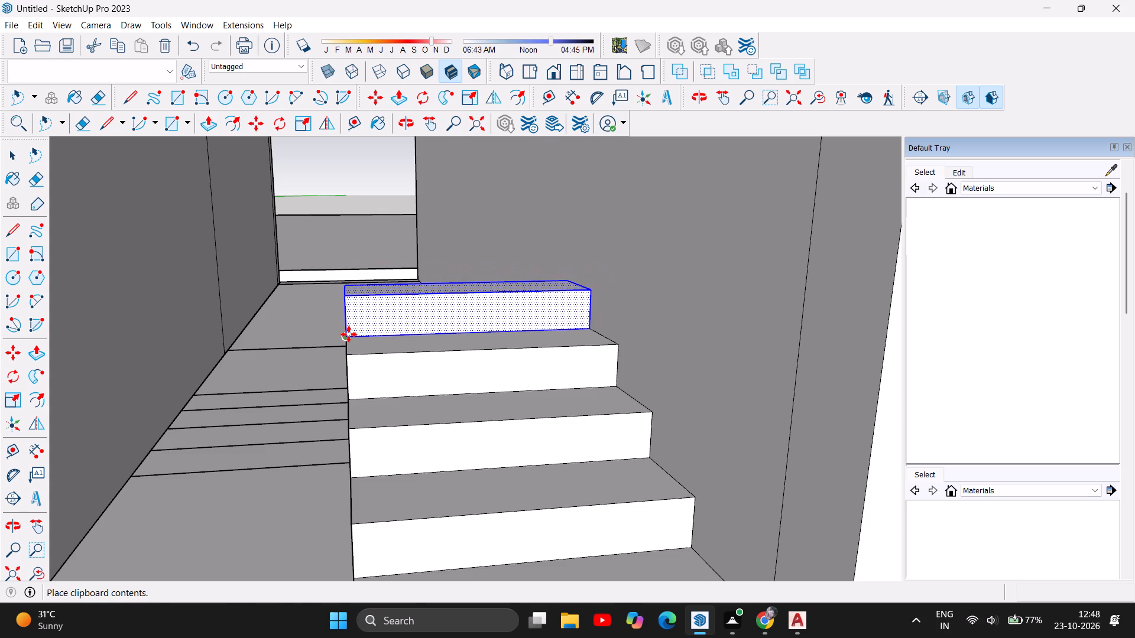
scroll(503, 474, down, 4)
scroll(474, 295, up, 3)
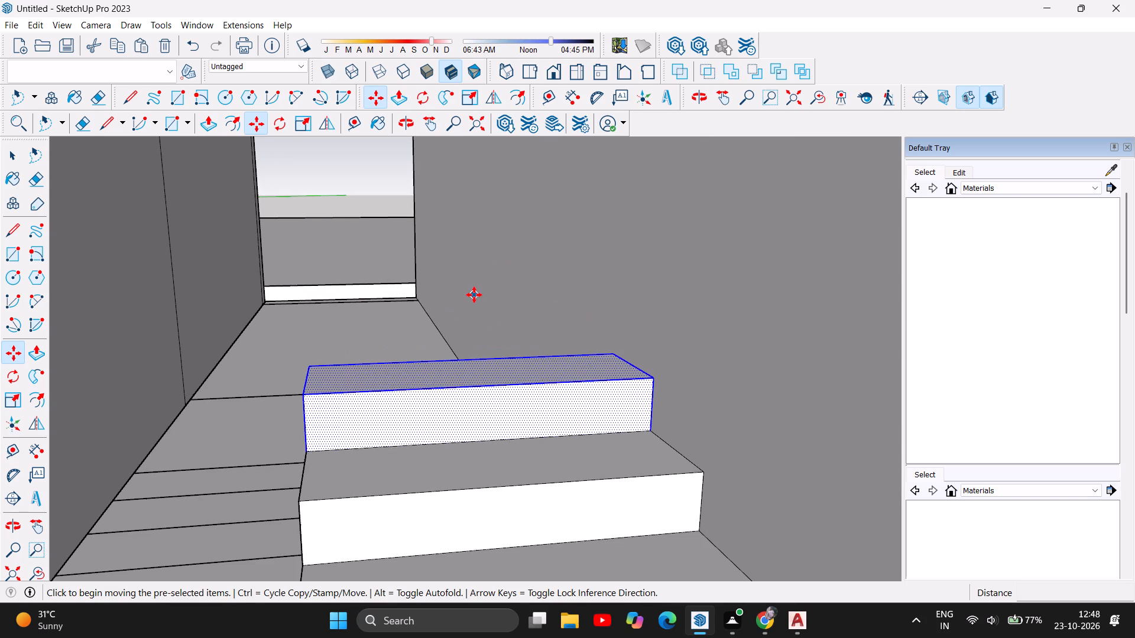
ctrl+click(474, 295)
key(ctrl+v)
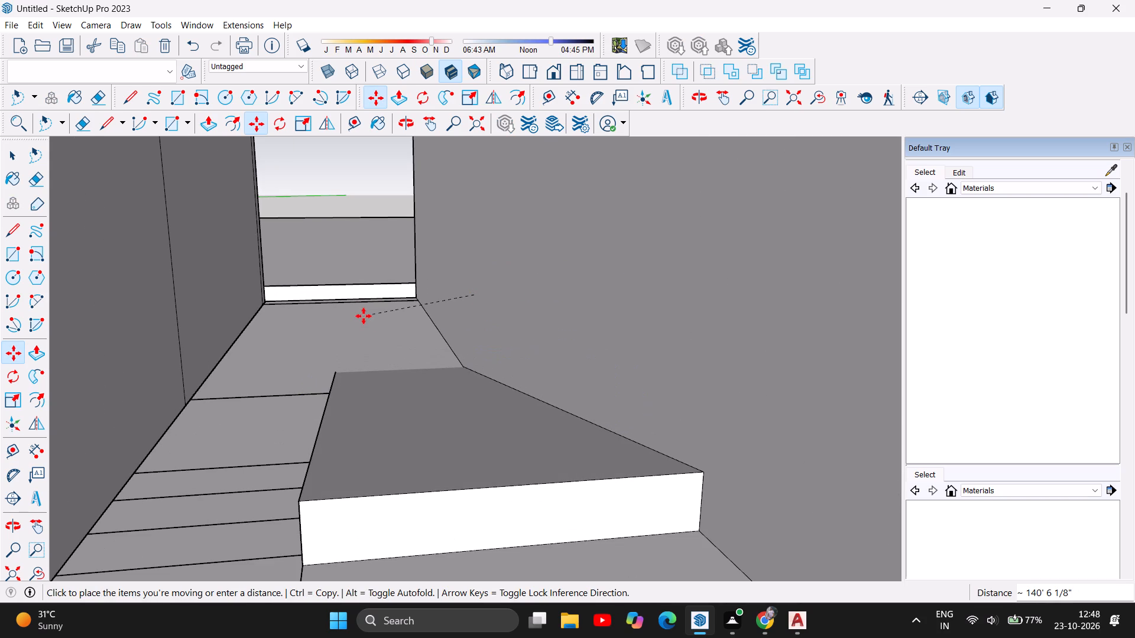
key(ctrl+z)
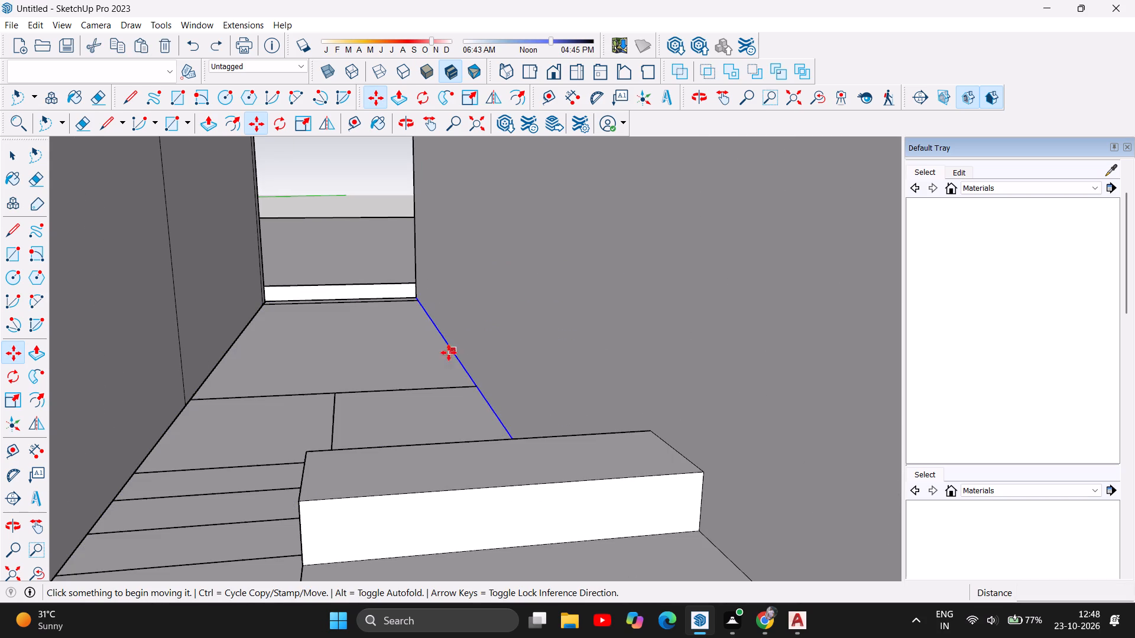
Paste four step copies corner to corner up the flight as the fifth, sixth, seventh and eighth steps.
key(ctrl+v)
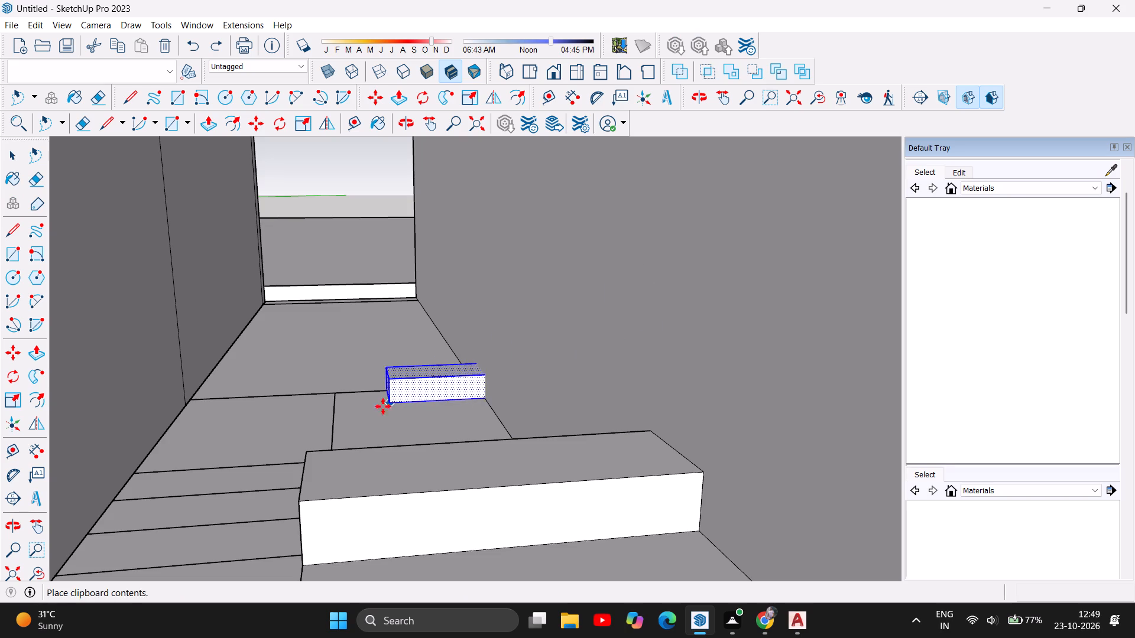
click(304, 450)
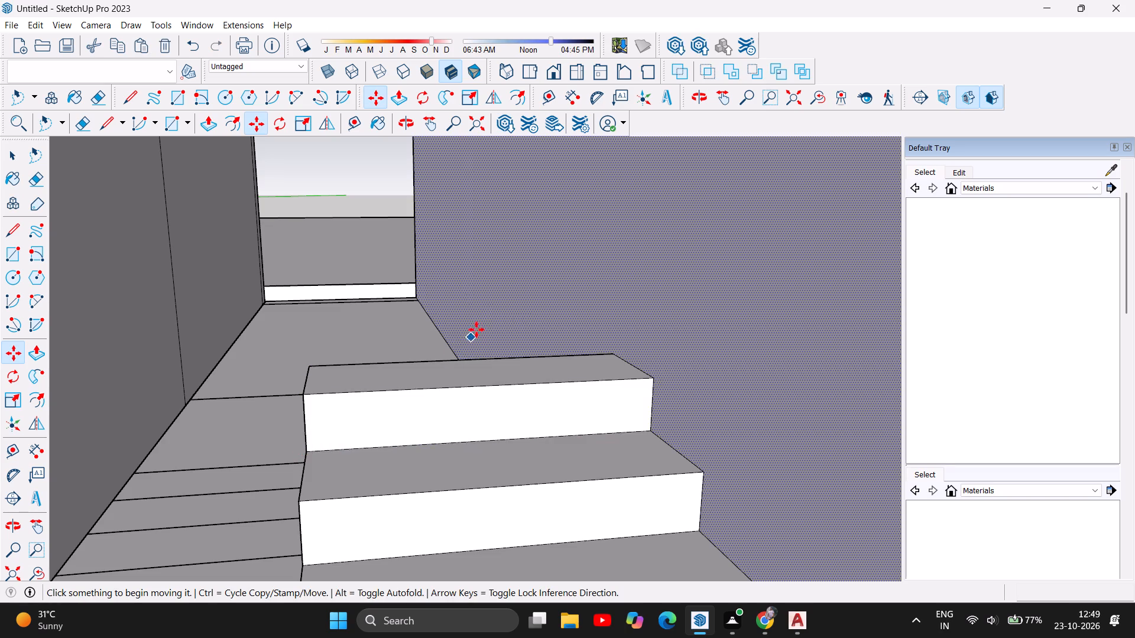
key(ctrl+v)
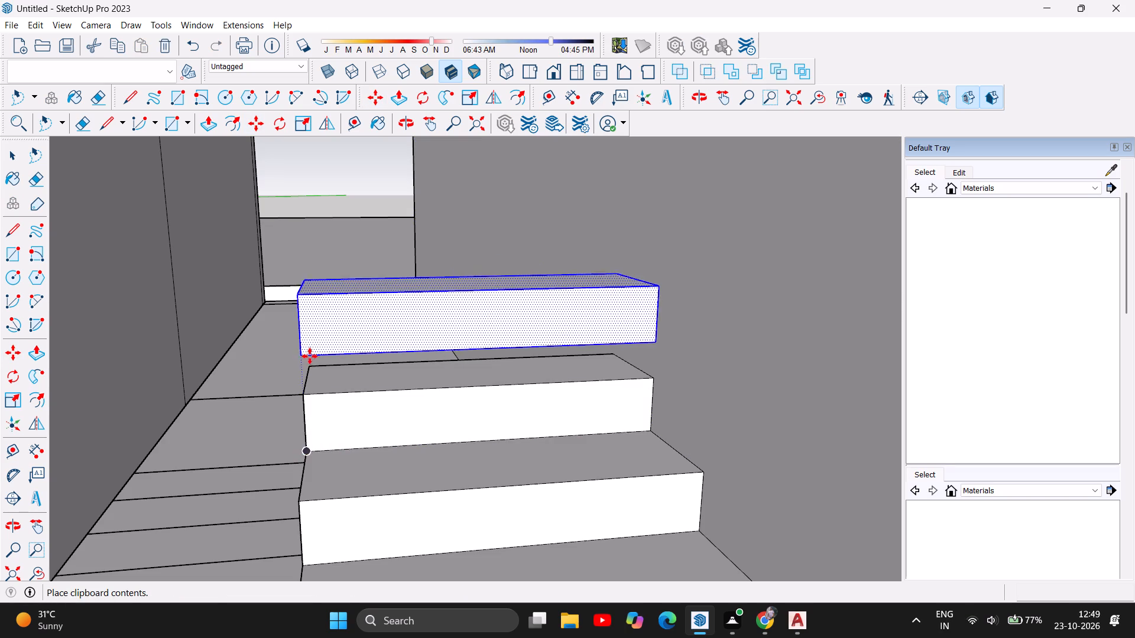
click(316, 369)
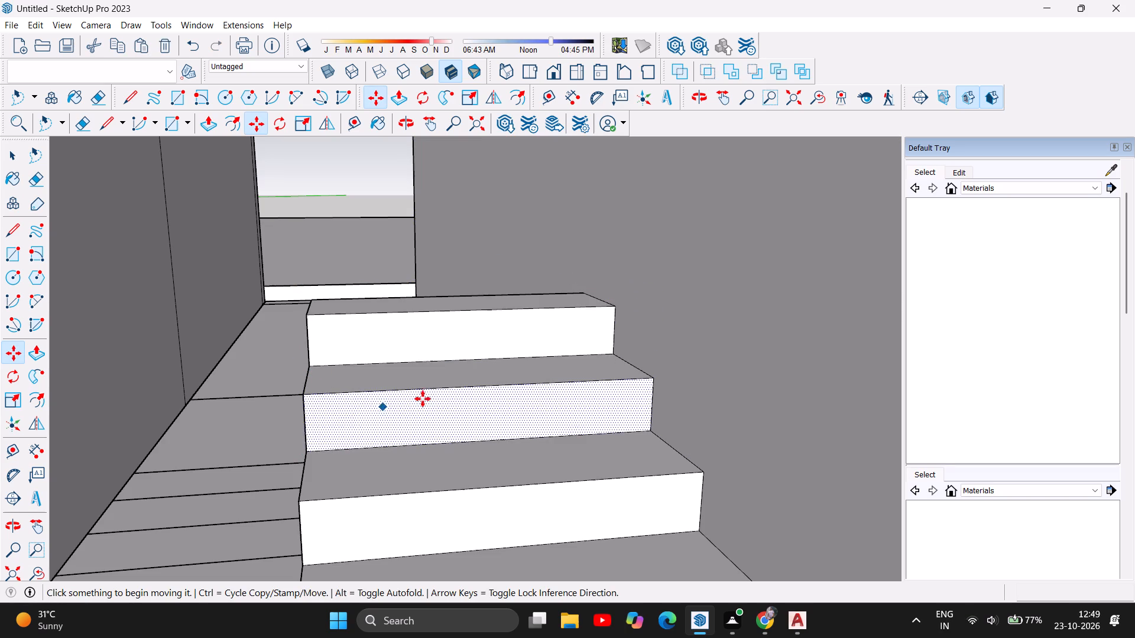
key(ctrl+v)
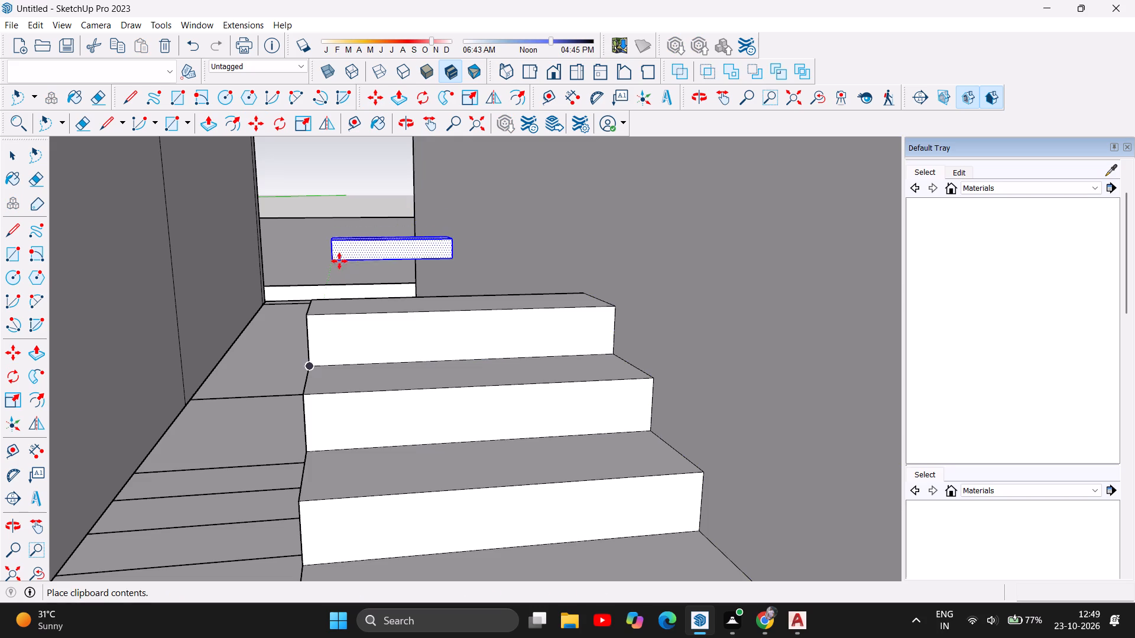
click(313, 301)
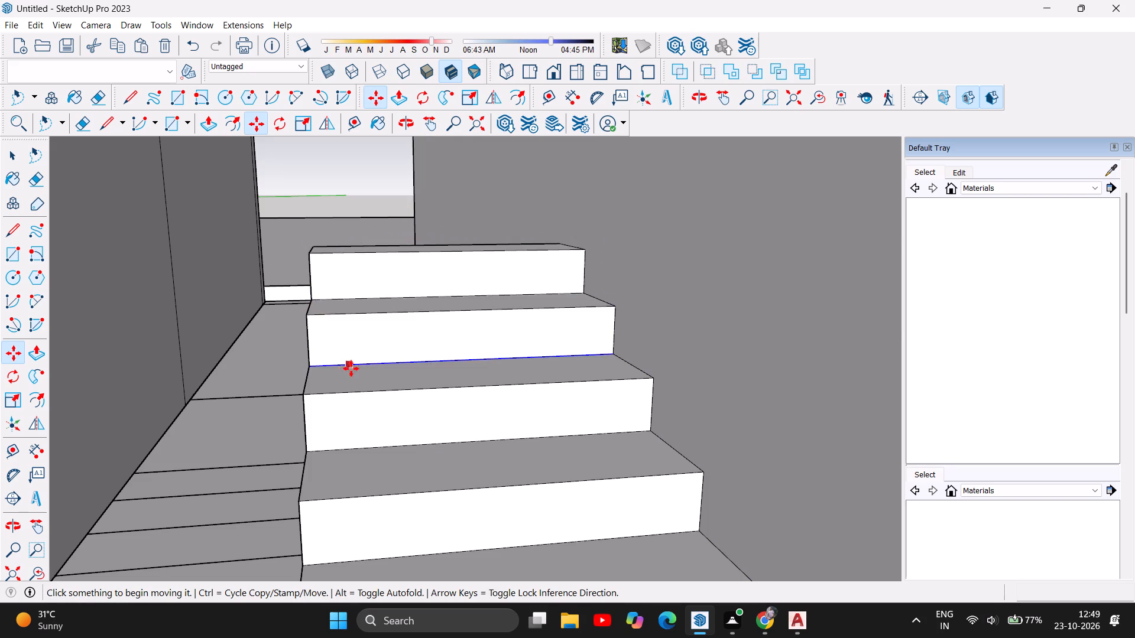
scroll(469, 338, down, 11)
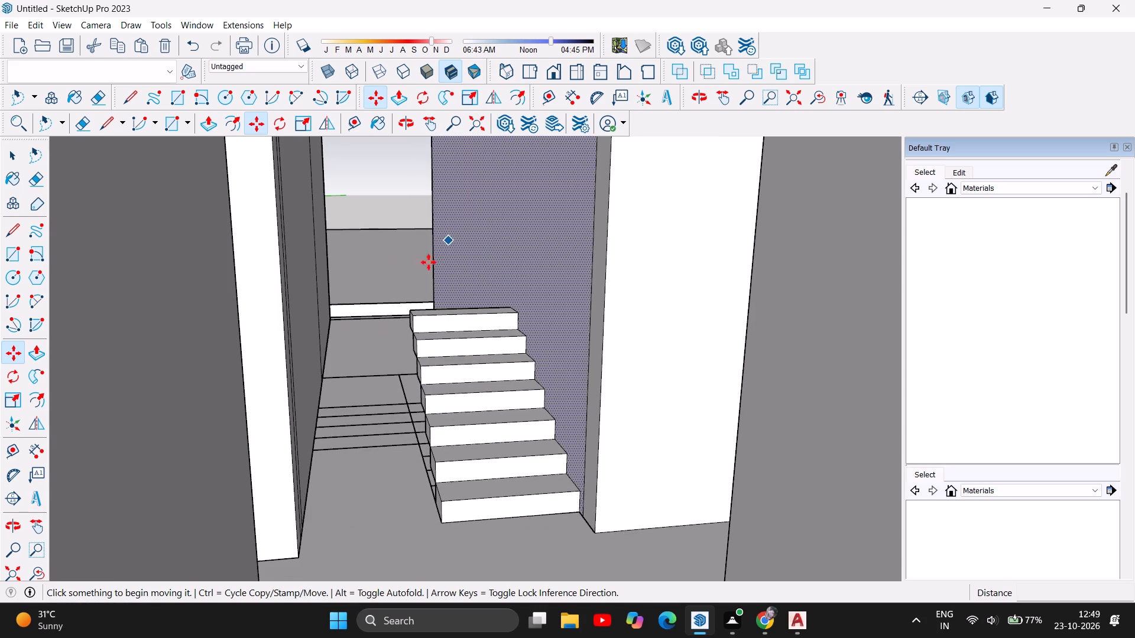
scroll(427, 277, up, 3)
key(ctrl+v)
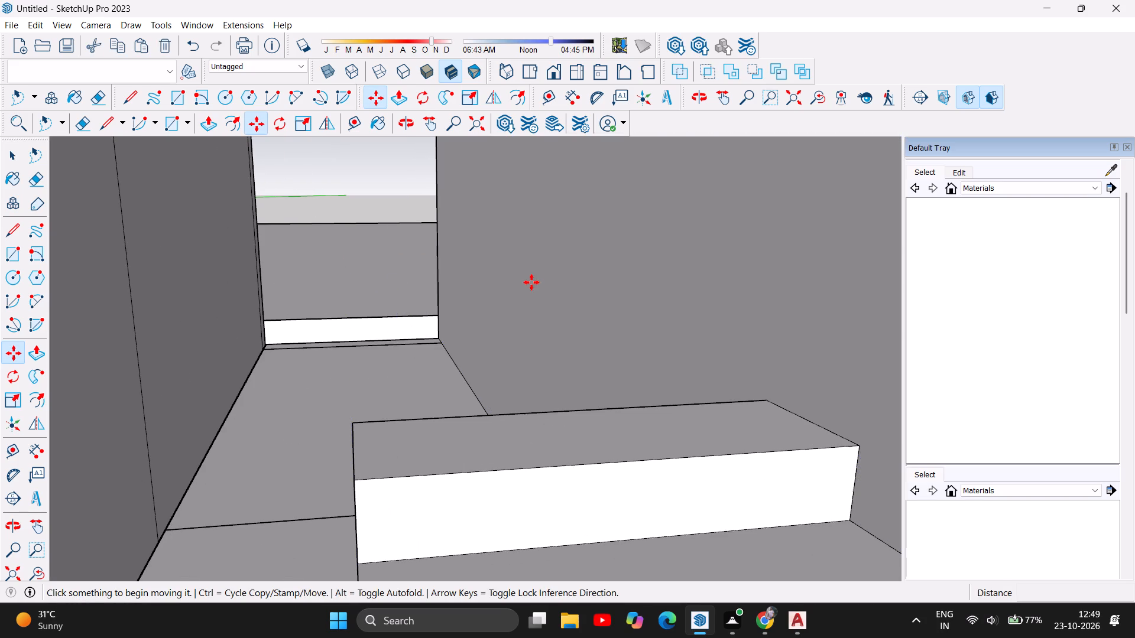
click(355, 422)
Examine the stair flight inside the corridor and its relation to the surrounding walls and roof slab.
scroll(410, 469, down, 5)
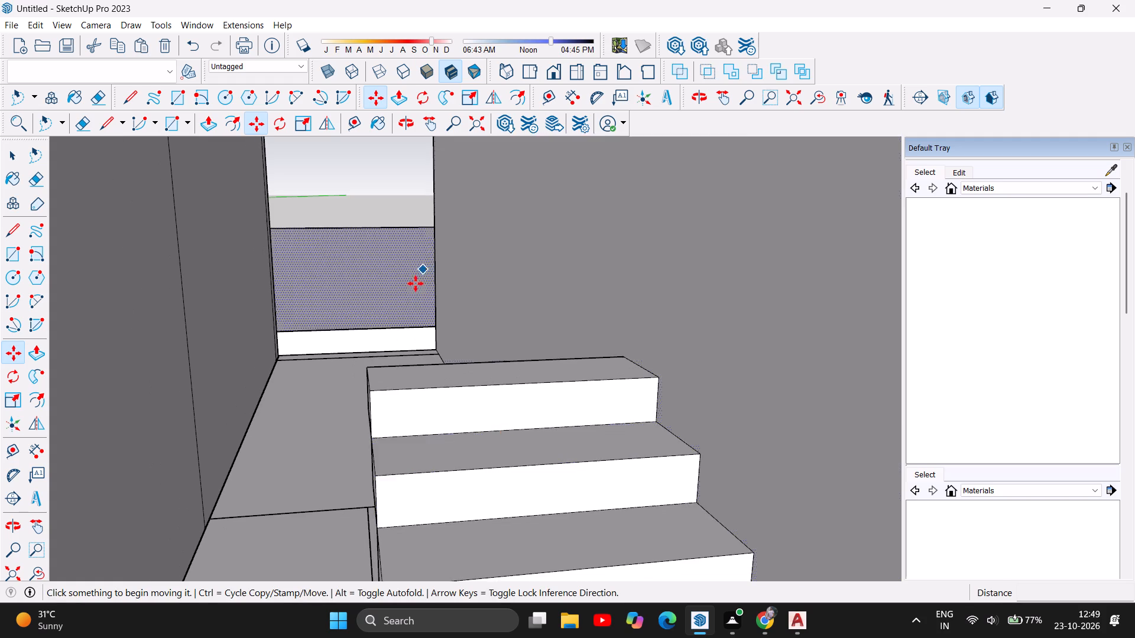
scroll(416, 284, down, 6)
scroll(213, 393, down, 5)
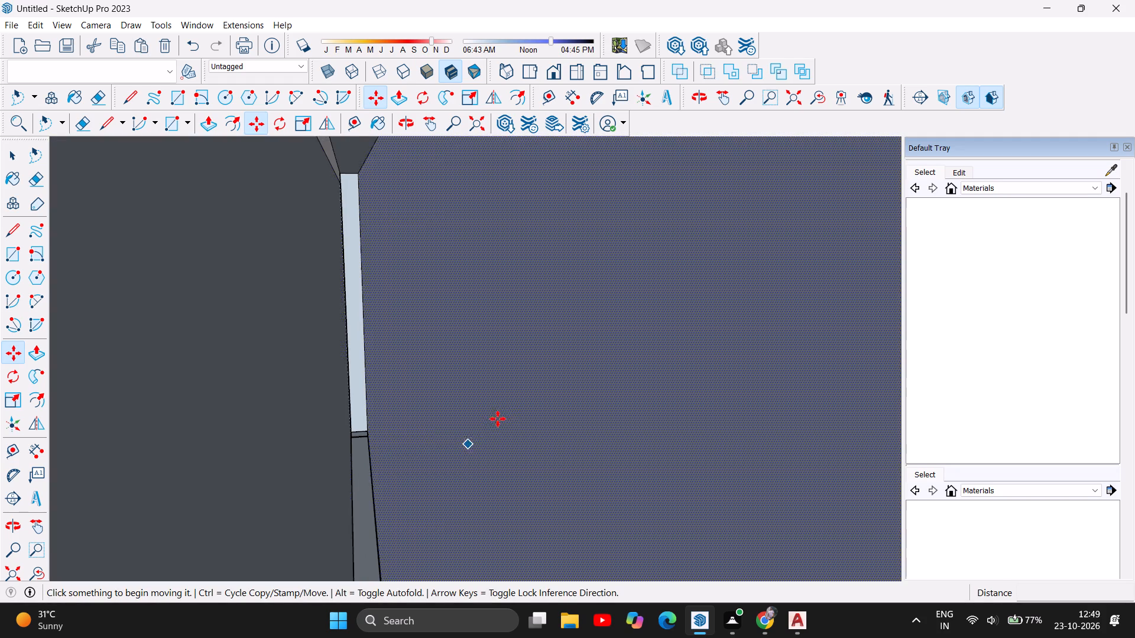
scroll(514, 413, down, 5)
scroll(229, 386, down, 8)
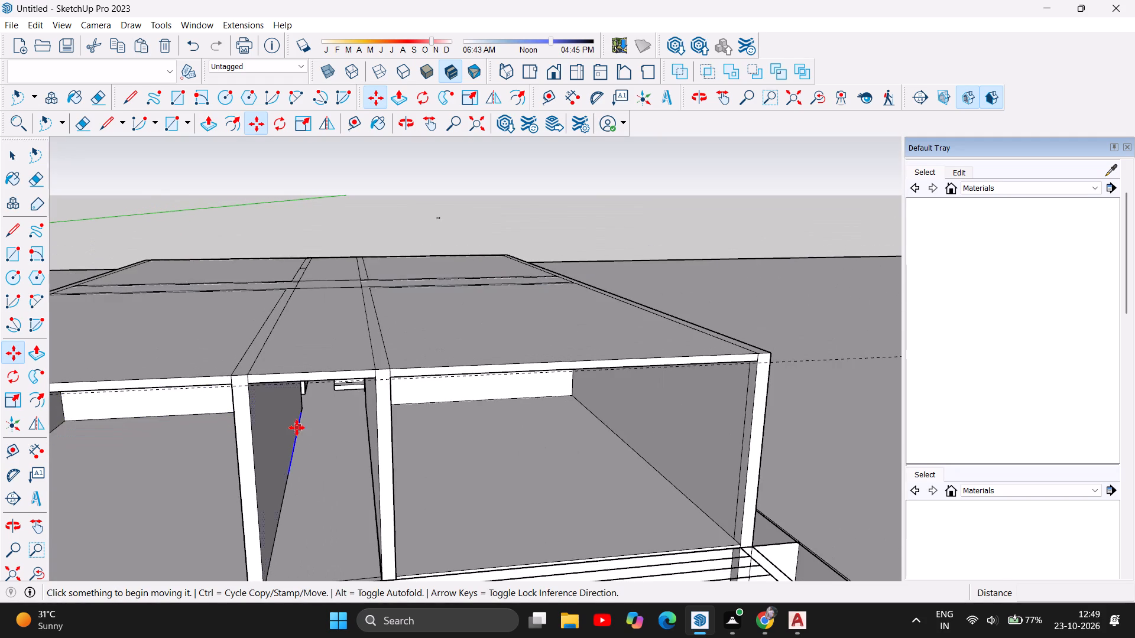
scroll(297, 422, up, 5)
scroll(400, 296, up, 5)
scroll(340, 266, up, 2)
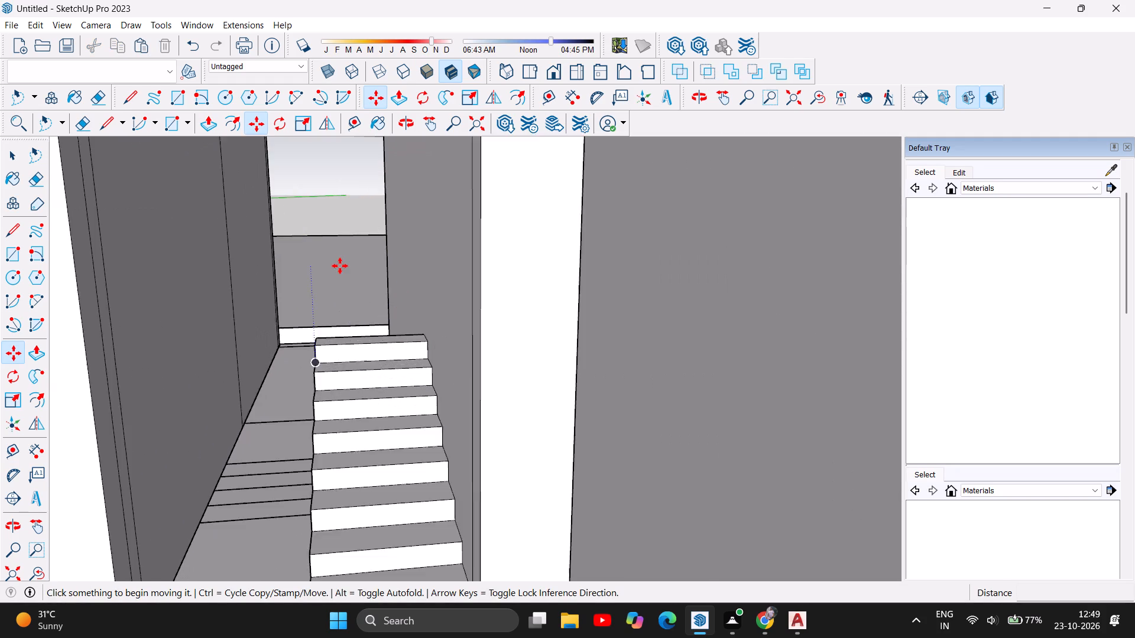
Paste three more step copies corner to corner up the flight as the ninth, tenth and eleventh steps.
scroll(340, 266, up, 2)
scroll(349, 284, down, 2)
key(ctrl+v)
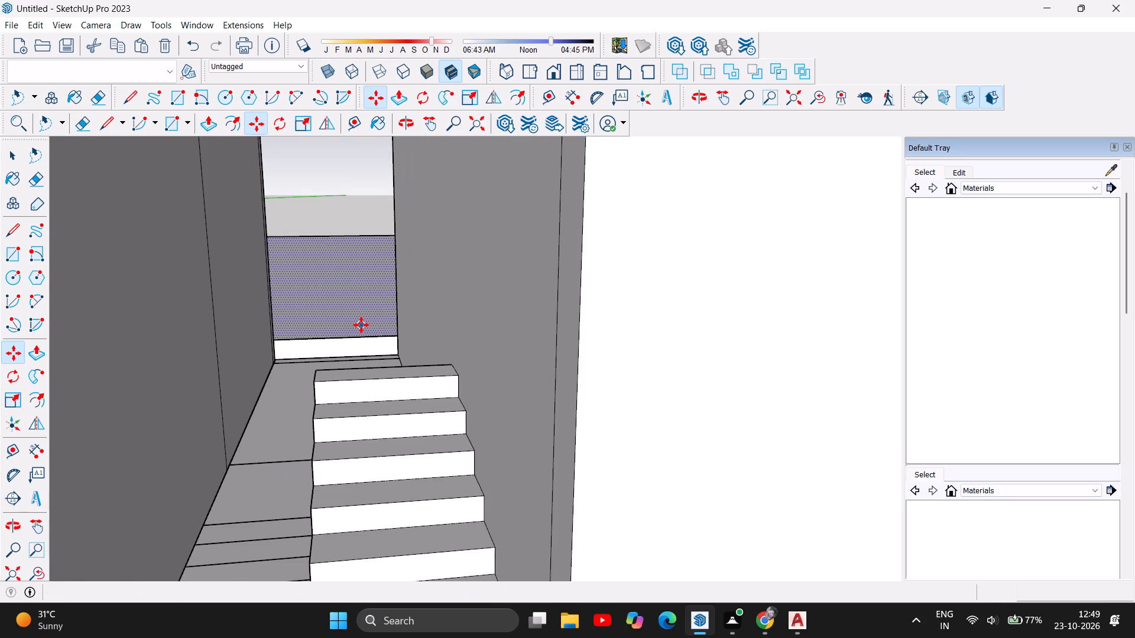
click(317, 368)
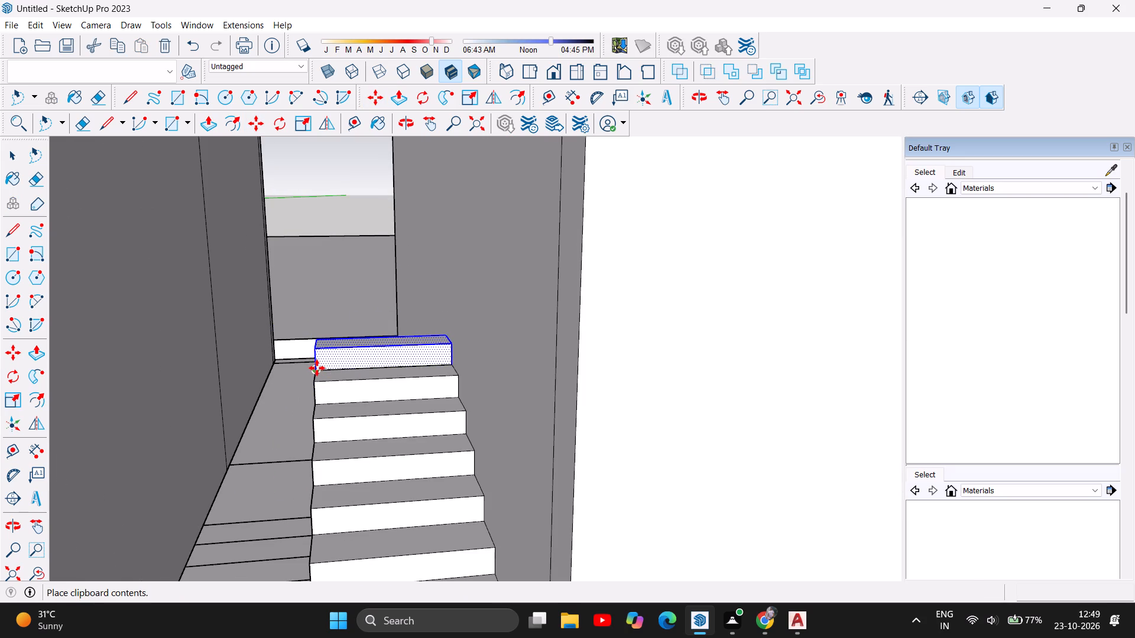
scroll(398, 422, down, 4)
scroll(382, 327, up, 4)
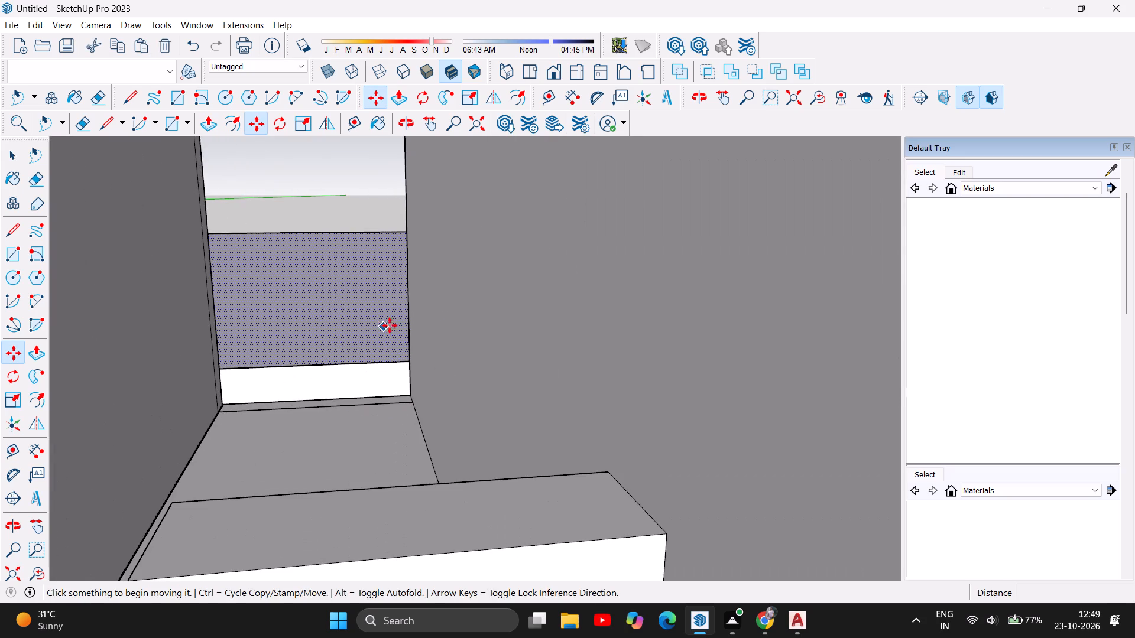
scroll(397, 320, down, 3)
key(ctrl+v)
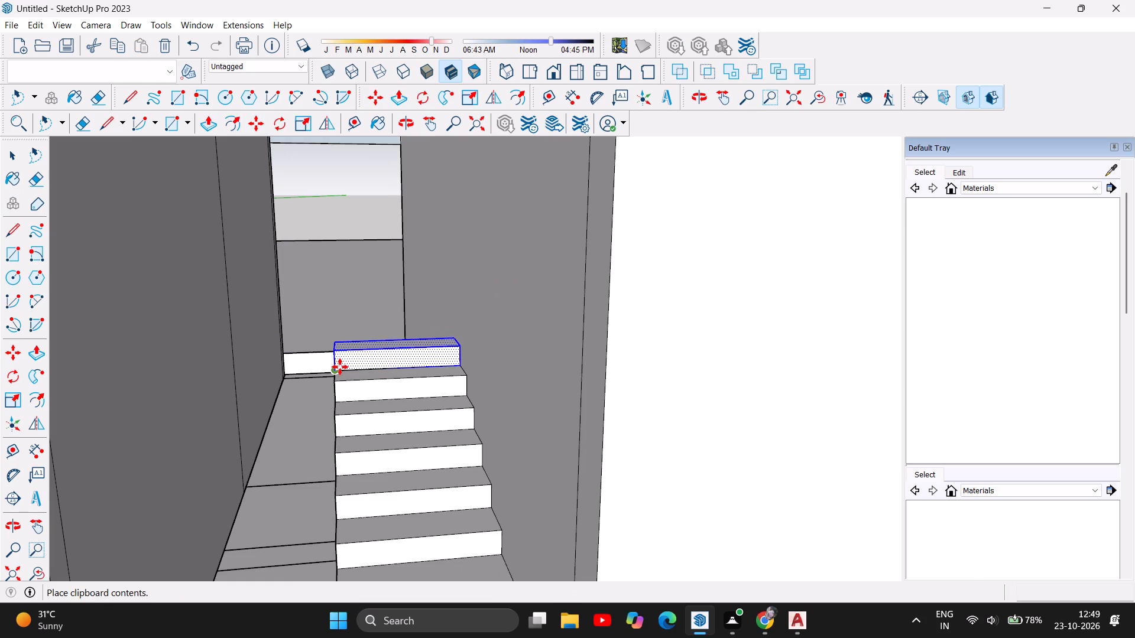
click(340, 367)
key(ctrl+v)
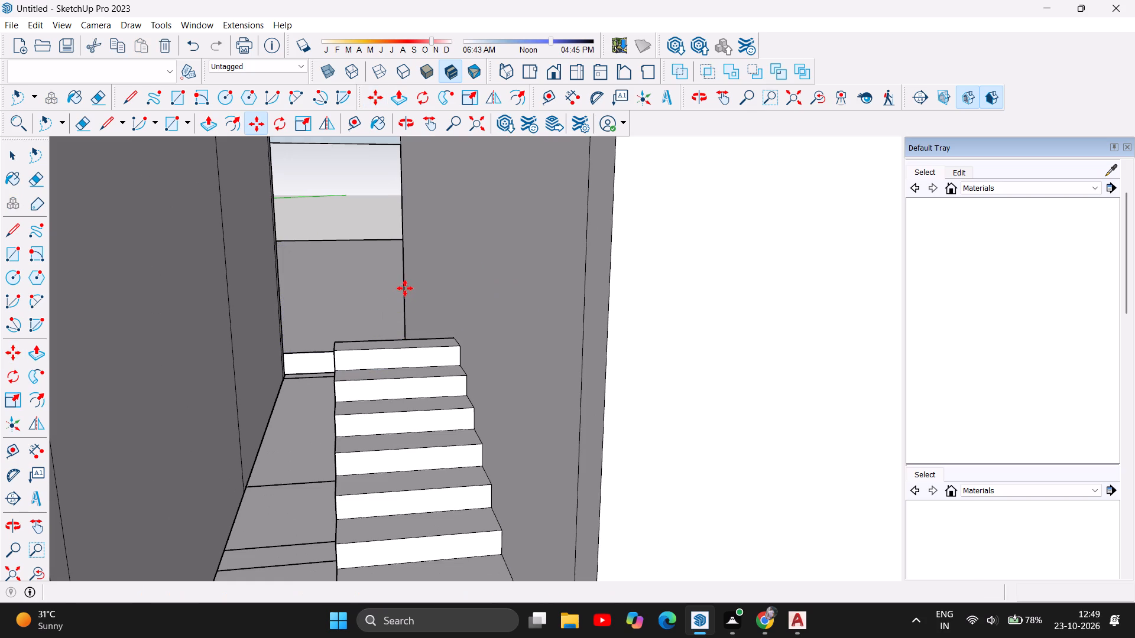
click(331, 339)
Paste two more step copies, each on the rear corner of the previous one, as the twelfth and thirteenth steps.
scroll(391, 248, down, 2)
scroll(423, 380, up, 6)
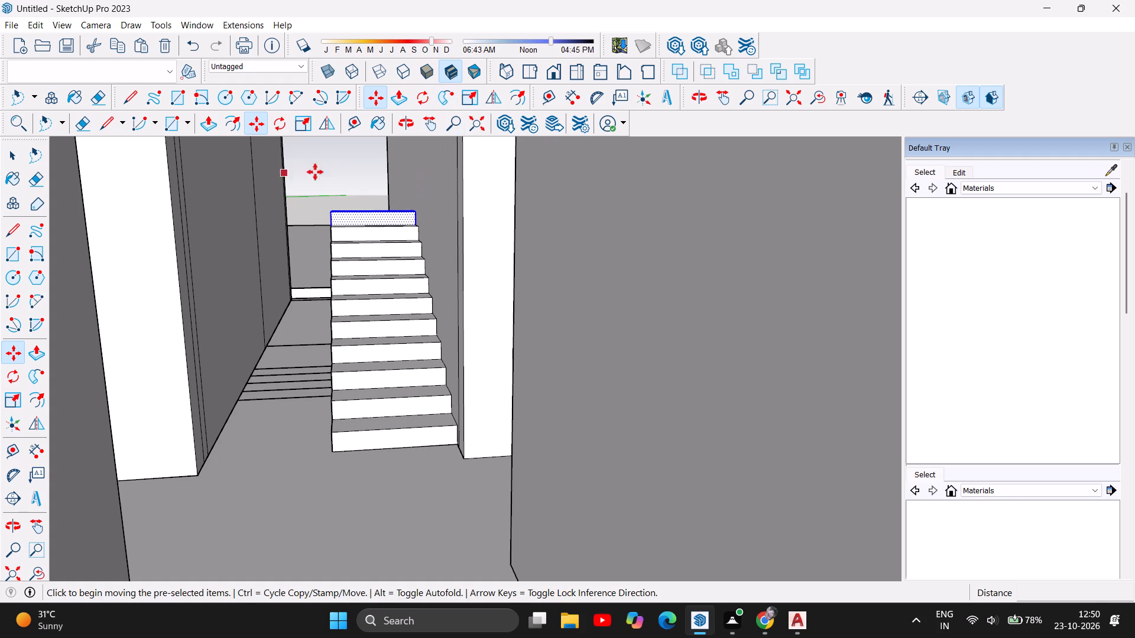
scroll(340, 162, up, 2)
scroll(340, 162, down, 3)
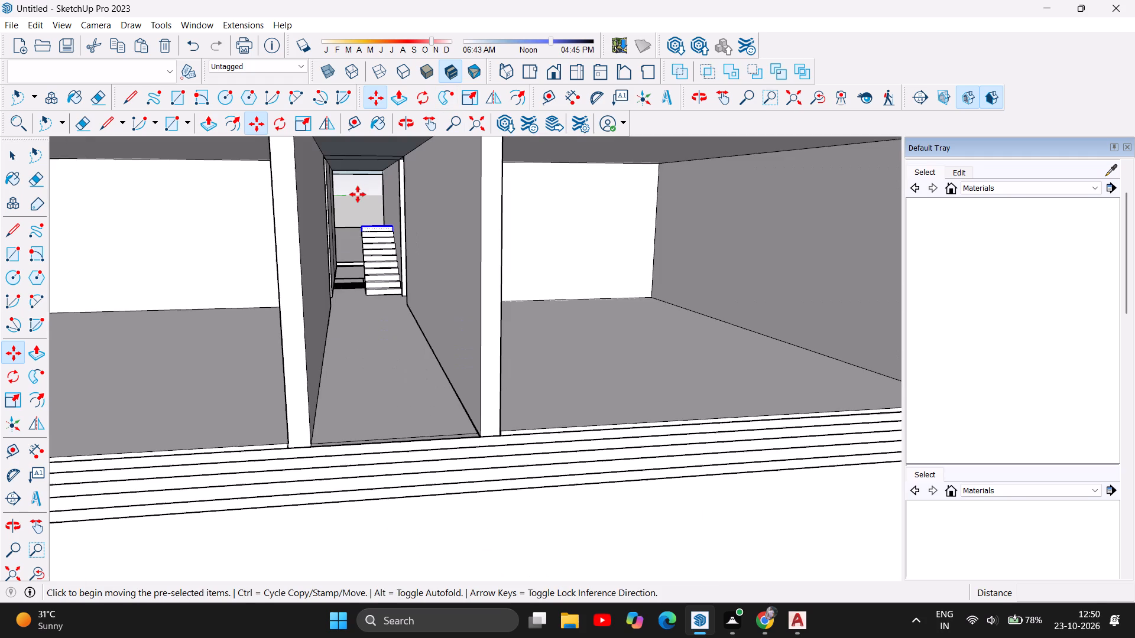
scroll(371, 193, up, 1)
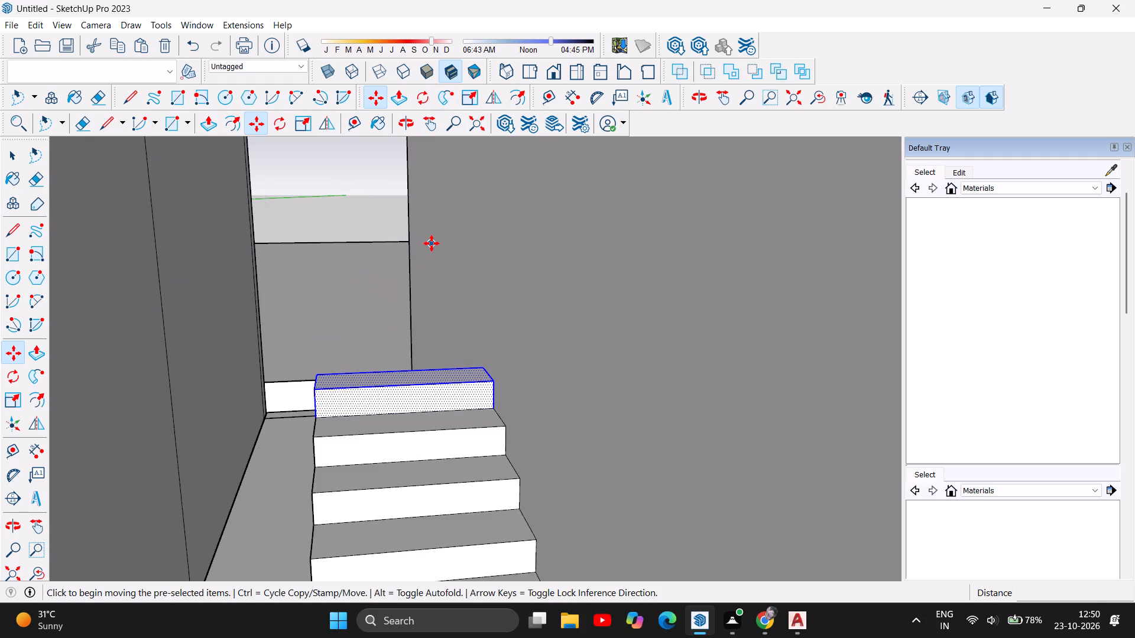
key(ctrl+v)
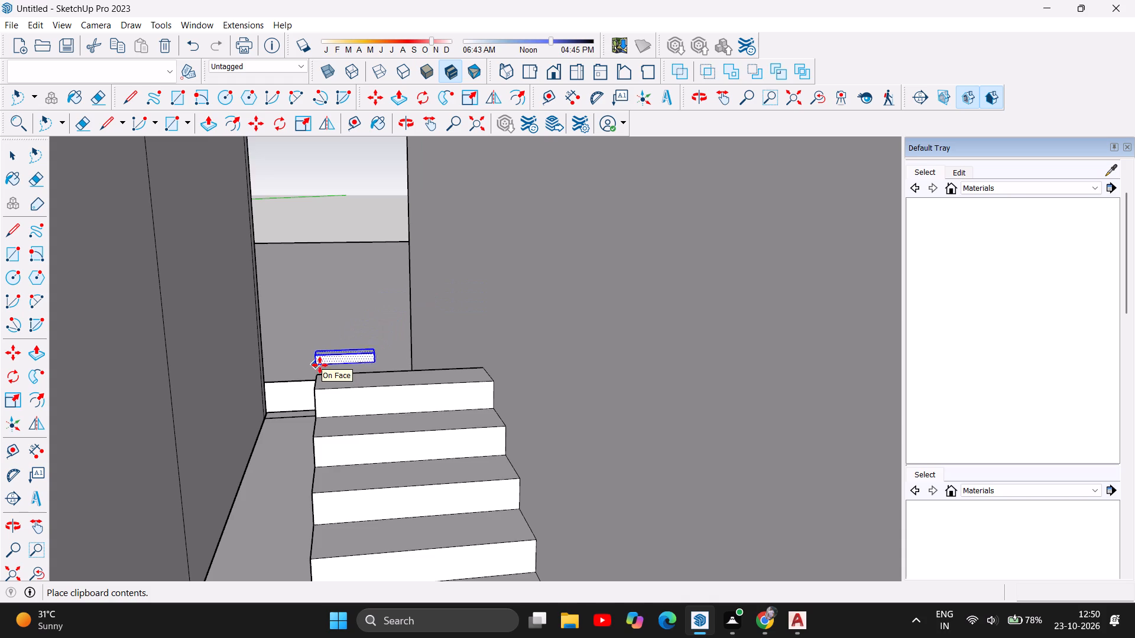
click(316, 371)
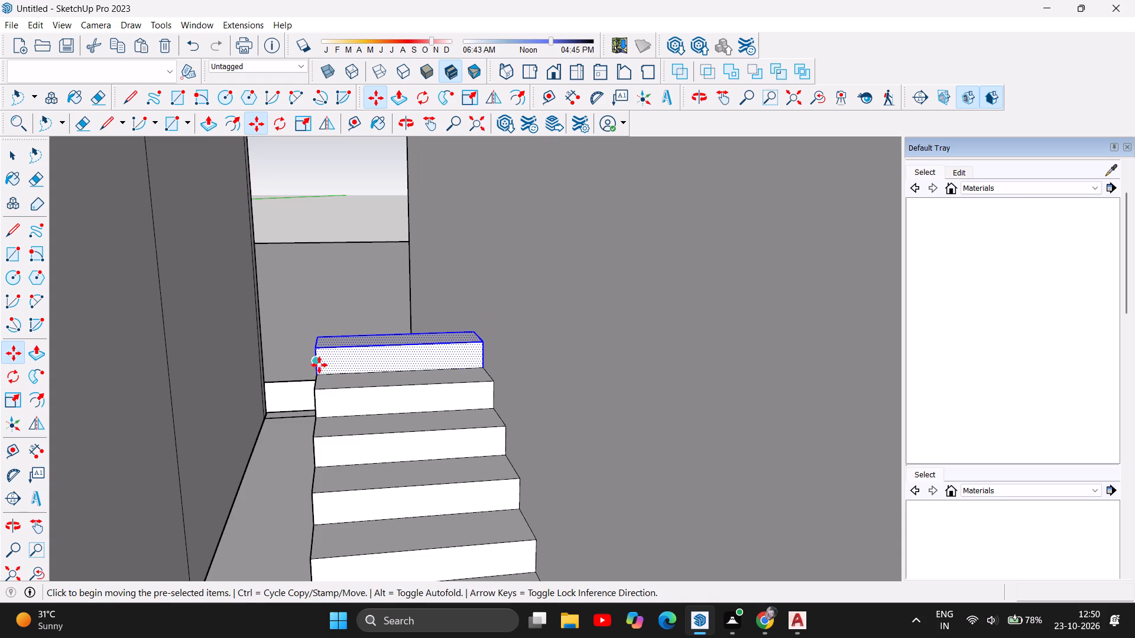
key(ctrl+v)
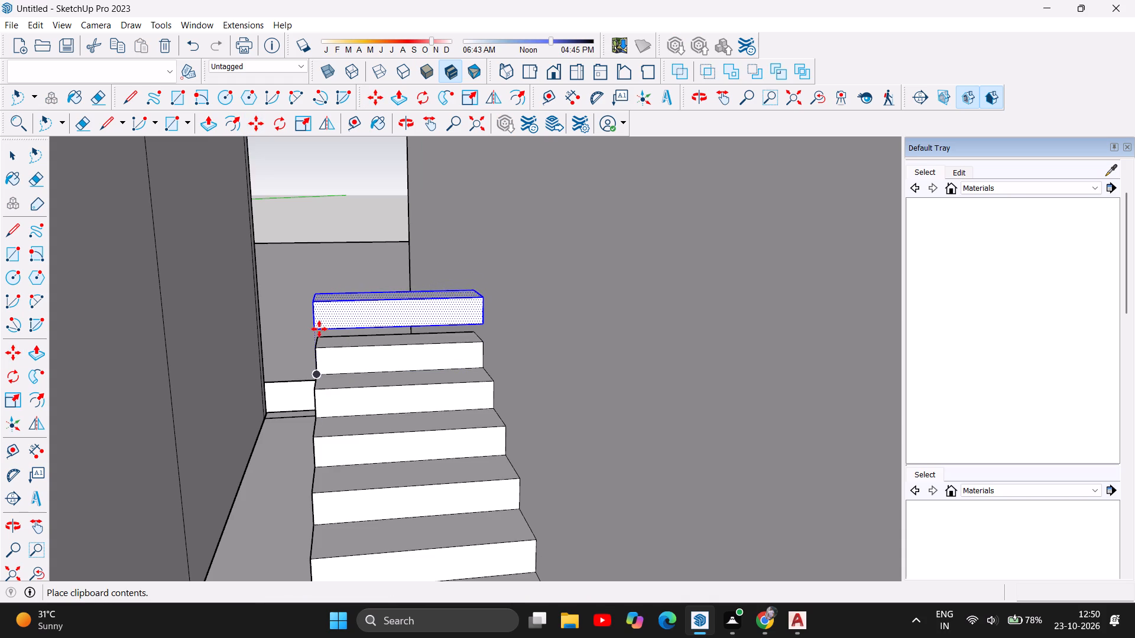
click(320, 338)
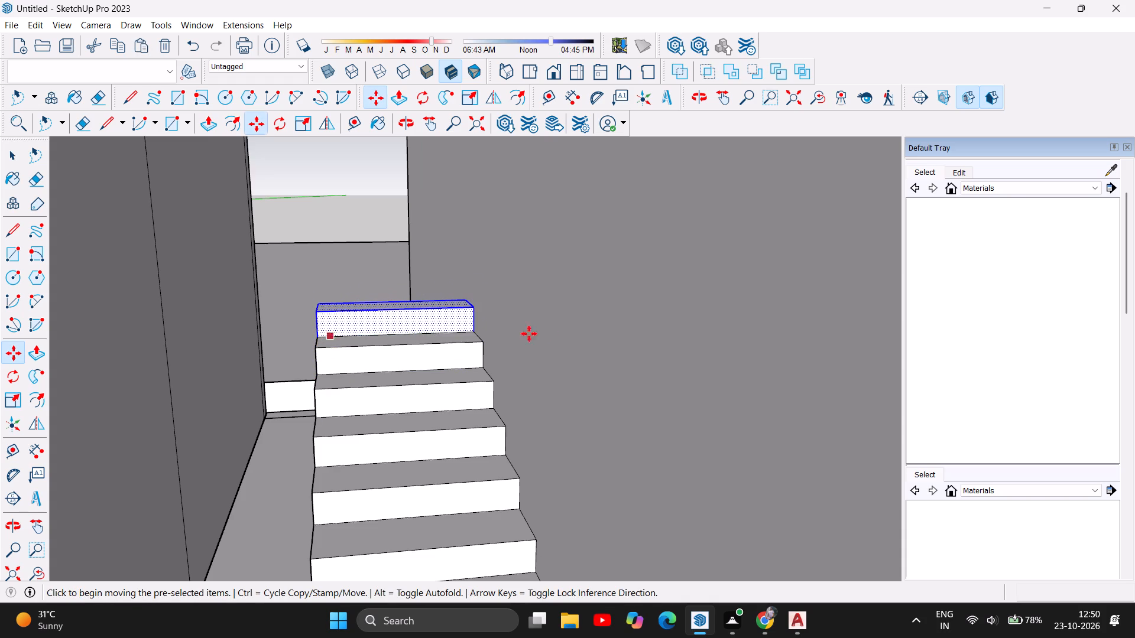
Examine the stair flight in the corridor against the surrounding walls, floor and rear opening.
scroll(297, 246, down, 4)
scroll(724, 310, down, 3)
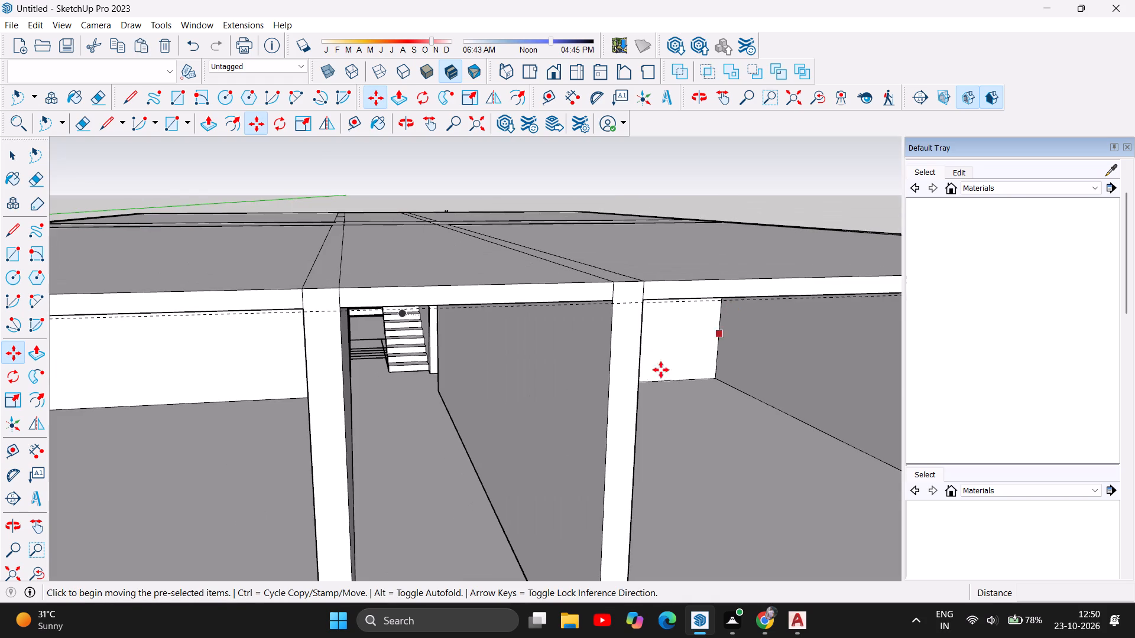
scroll(330, 315, down, 4)
scroll(471, 491, up, 4)
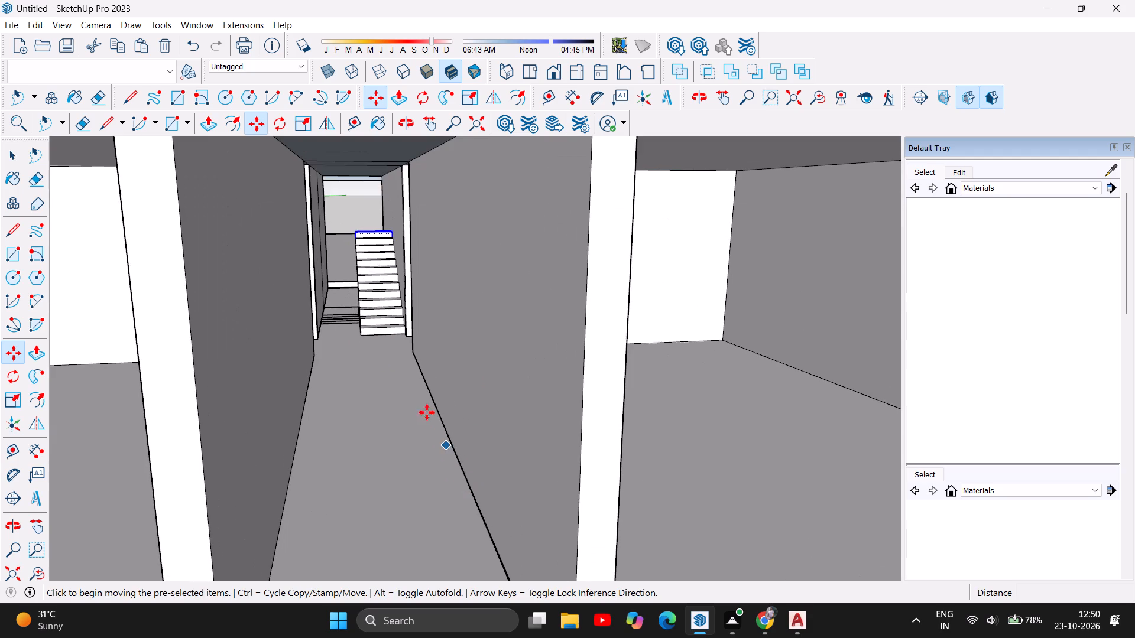
scroll(447, 237, up, 5)
scroll(394, 292, up, 3)
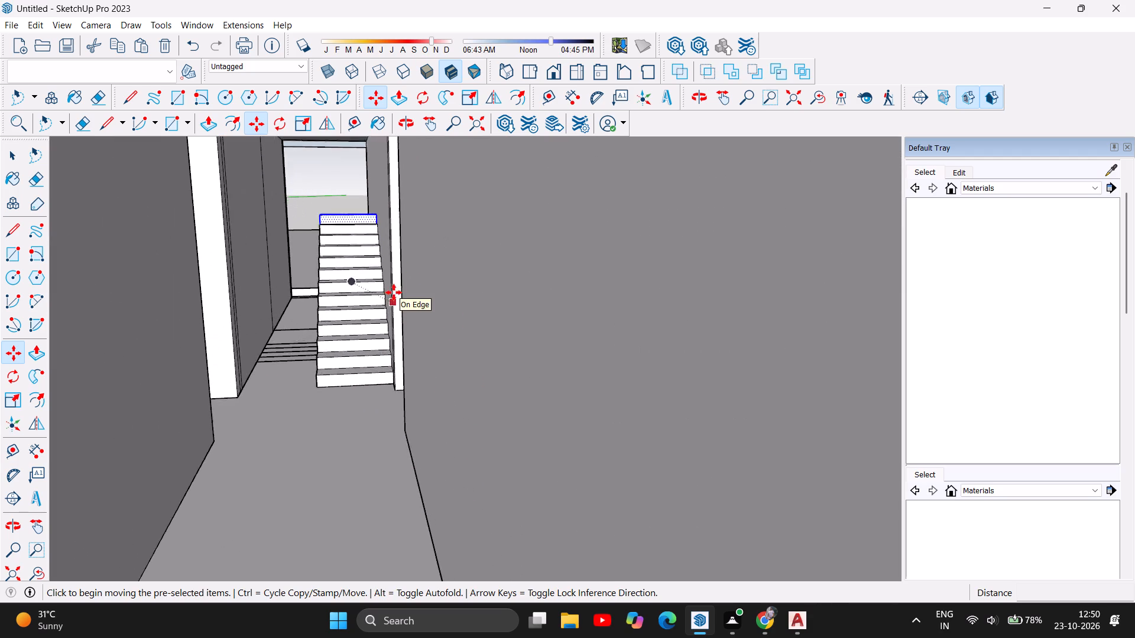
scroll(394, 292, up, 2)
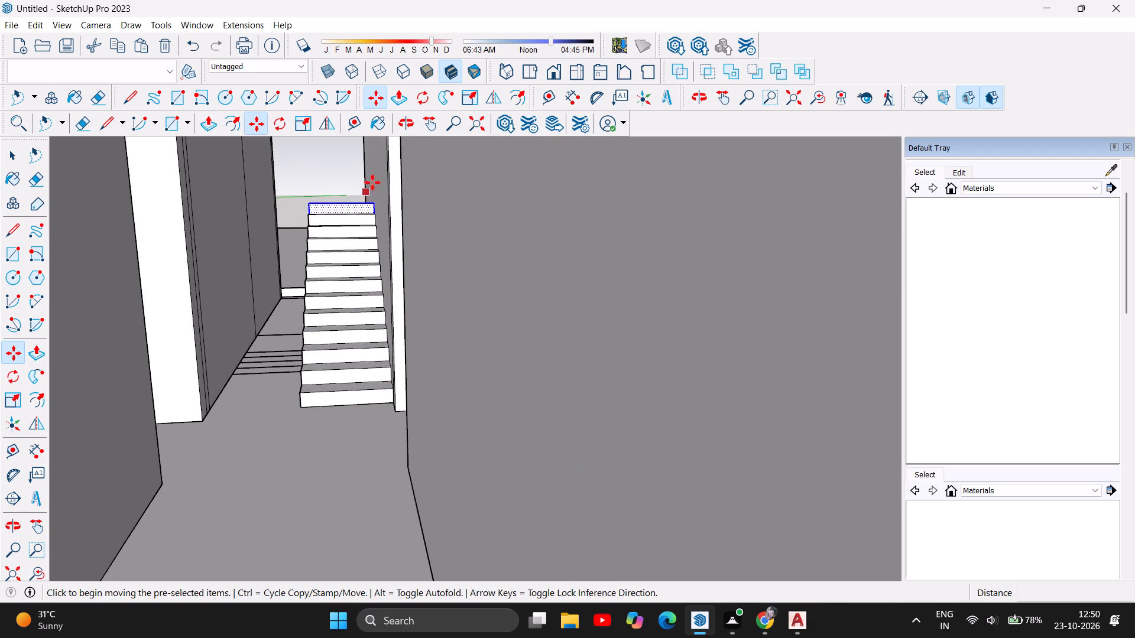
scroll(374, 181, down, 3)
scroll(266, 243, up, 8)
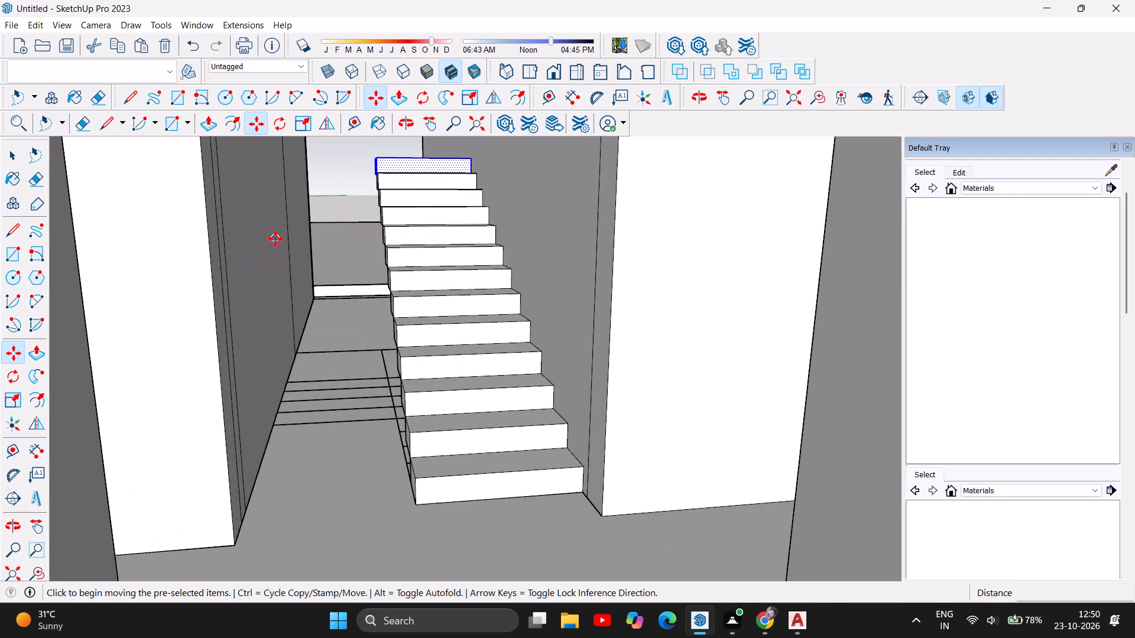
scroll(296, 247, up, 4)
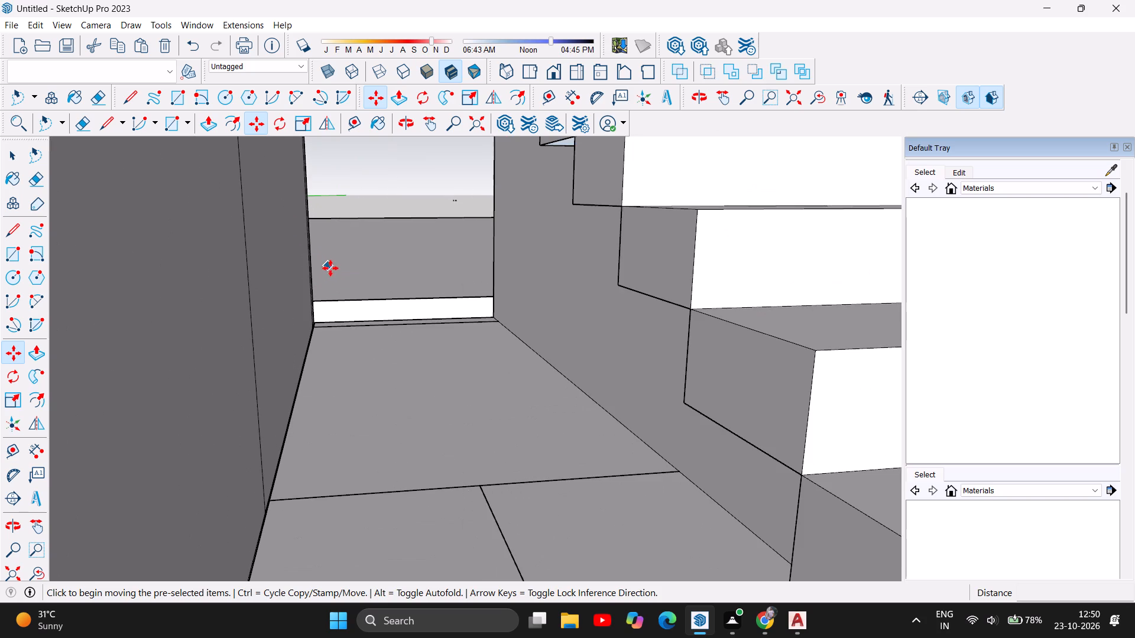
scroll(342, 281, down, 1)
scroll(350, 286, up, 1)
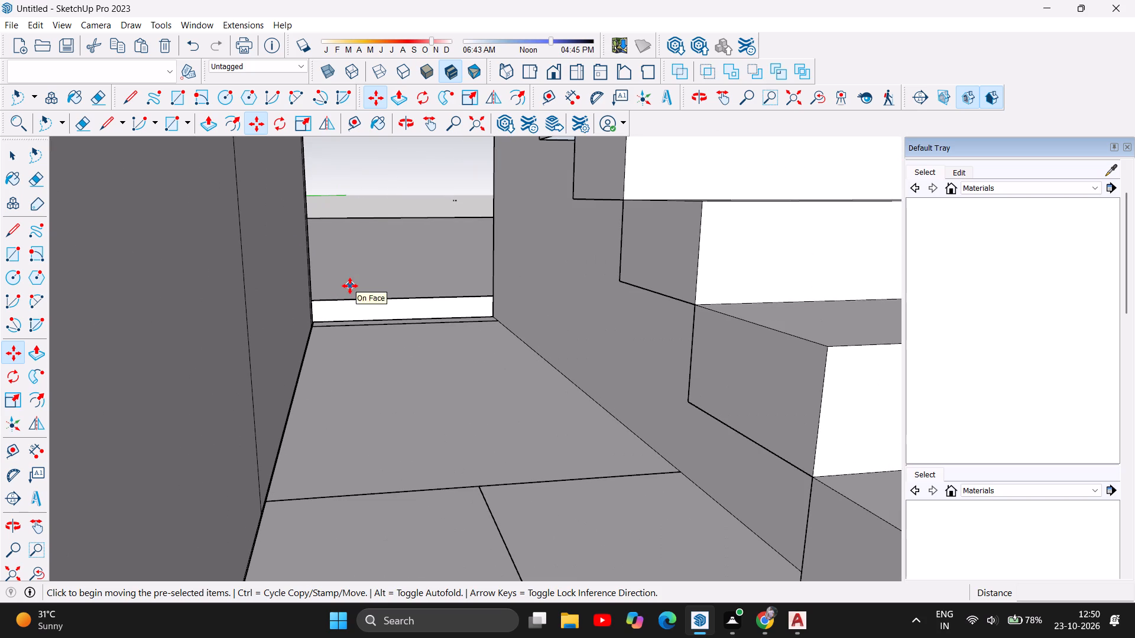
Examine the whole building from outside, checking the roof slab, side walls and open front bays.
click(403, 126)
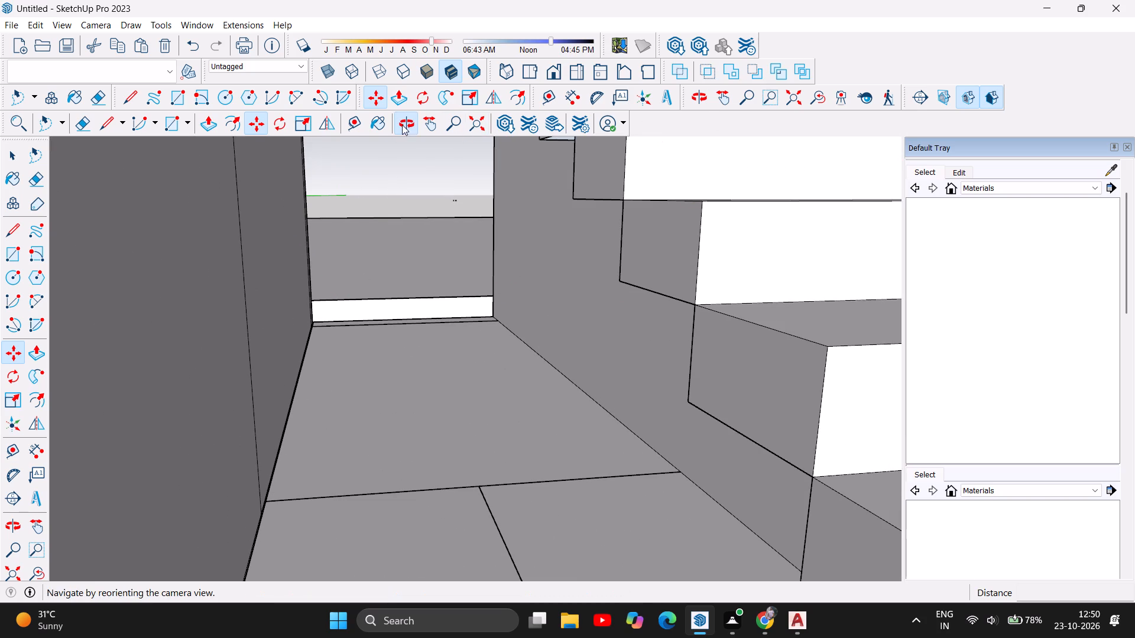
drag(521, 269, 540, 306)
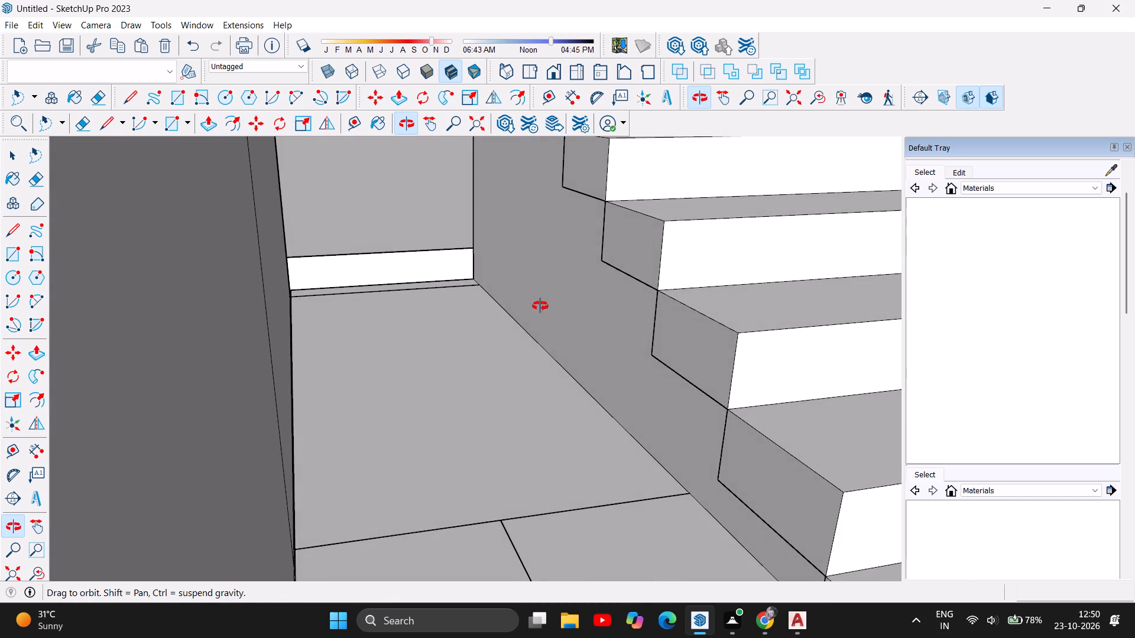
scroll(568, 296, down, 4)
drag(518, 322, 396, 328)
scroll(608, 321, down, 5)
scroll(552, 315, down, 5)
scroll(662, 293, down, 5)
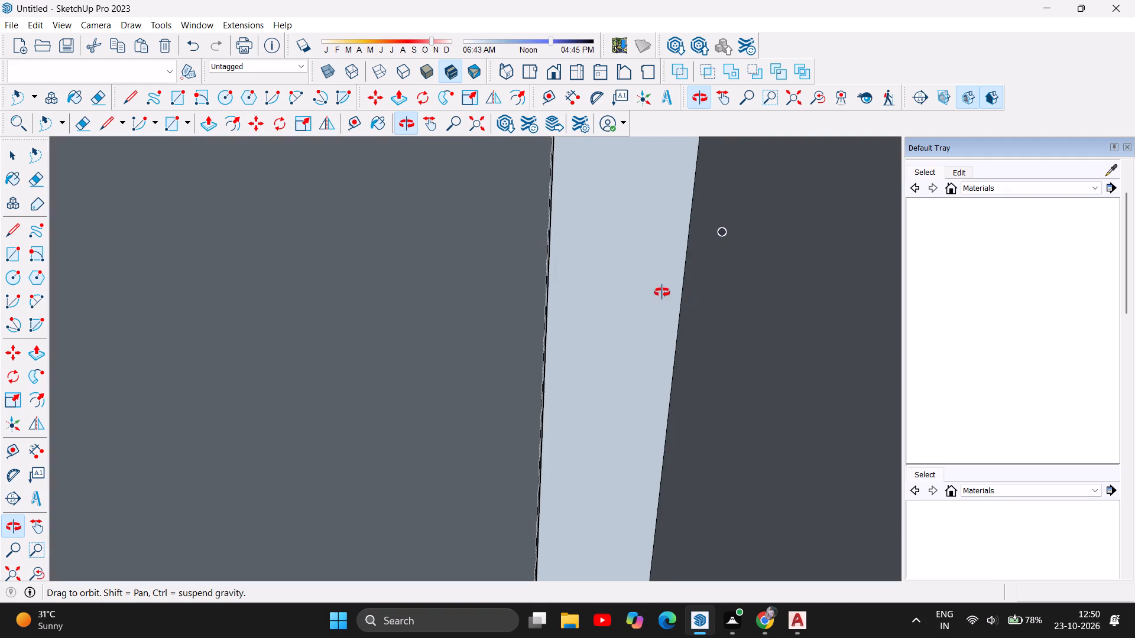
drag(693, 295, 586, 291)
scroll(594, 310, down, 3)
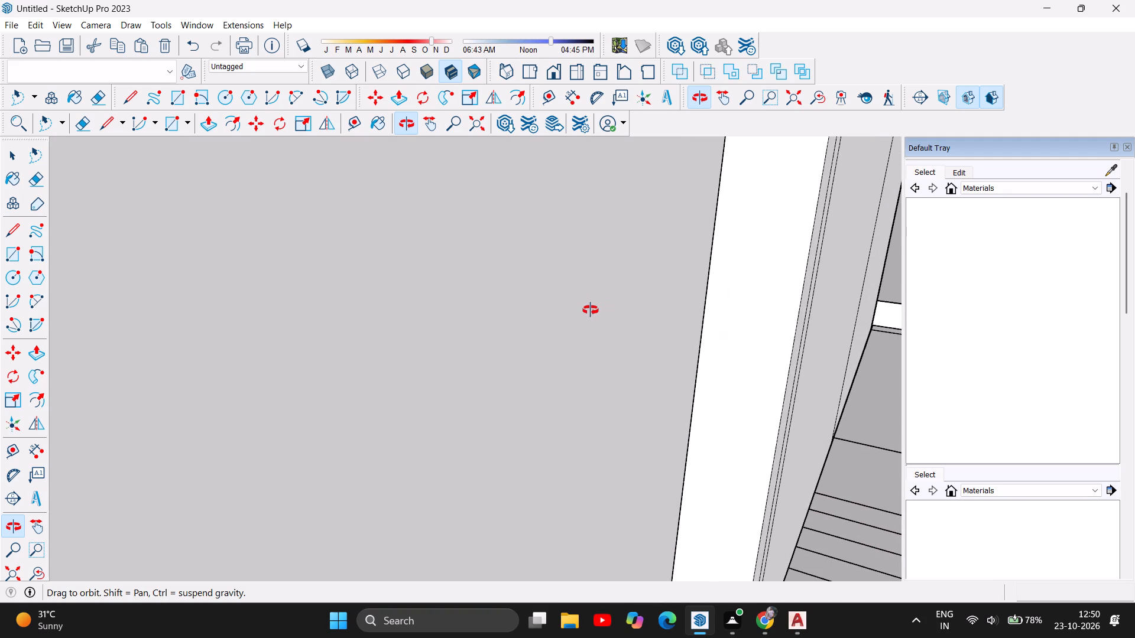
scroll(591, 310, down, 4)
scroll(658, 307, down, 11)
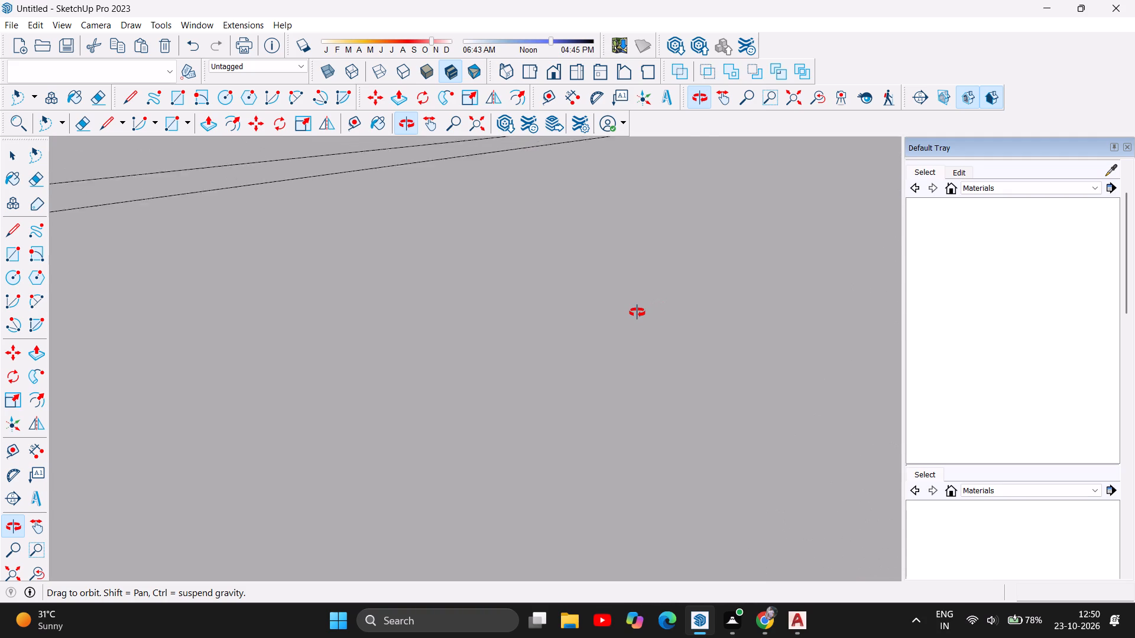
scroll(637, 313, down, 15)
scroll(636, 313, down, 9)
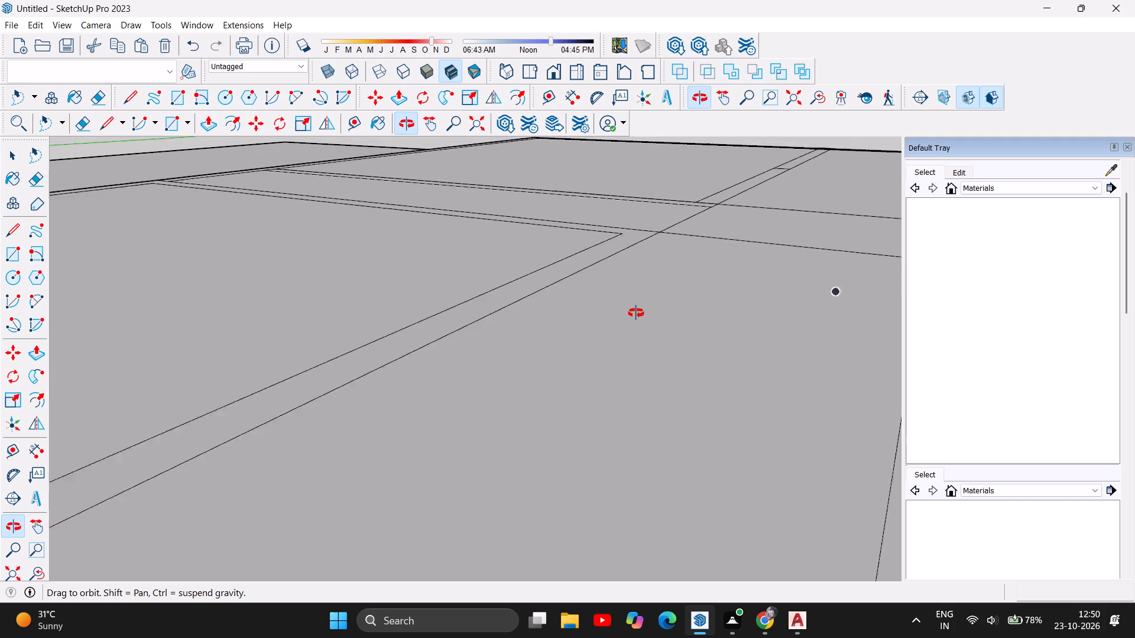
scroll(636, 313, down, 16)
scroll(636, 313, down, 6)
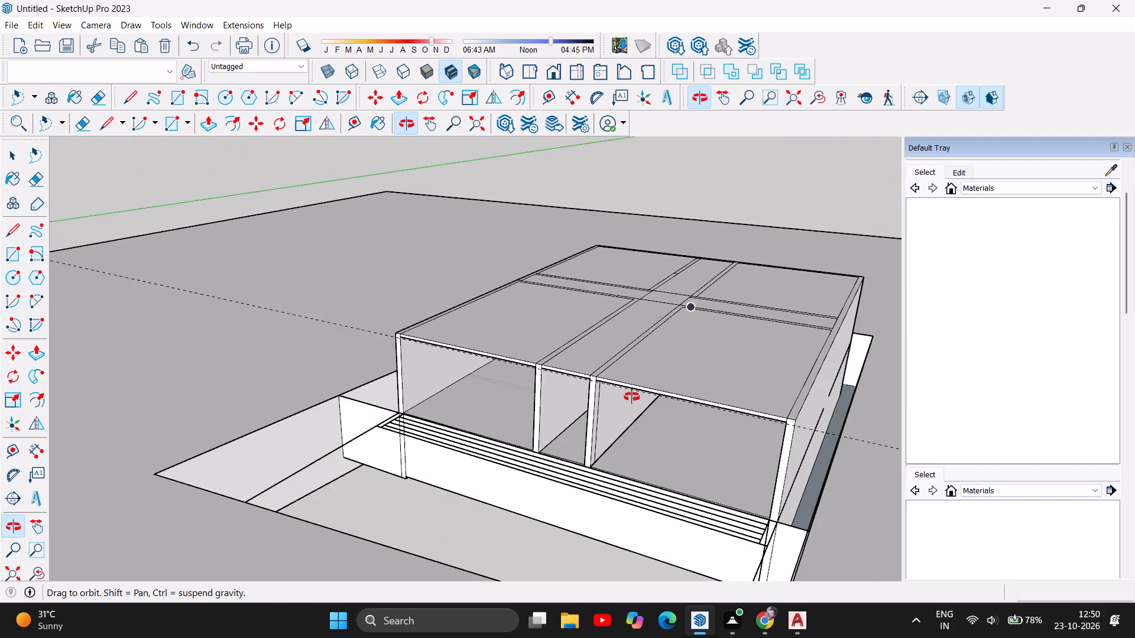
drag(632, 397, 873, 332)
drag(543, 412, 727, 429)
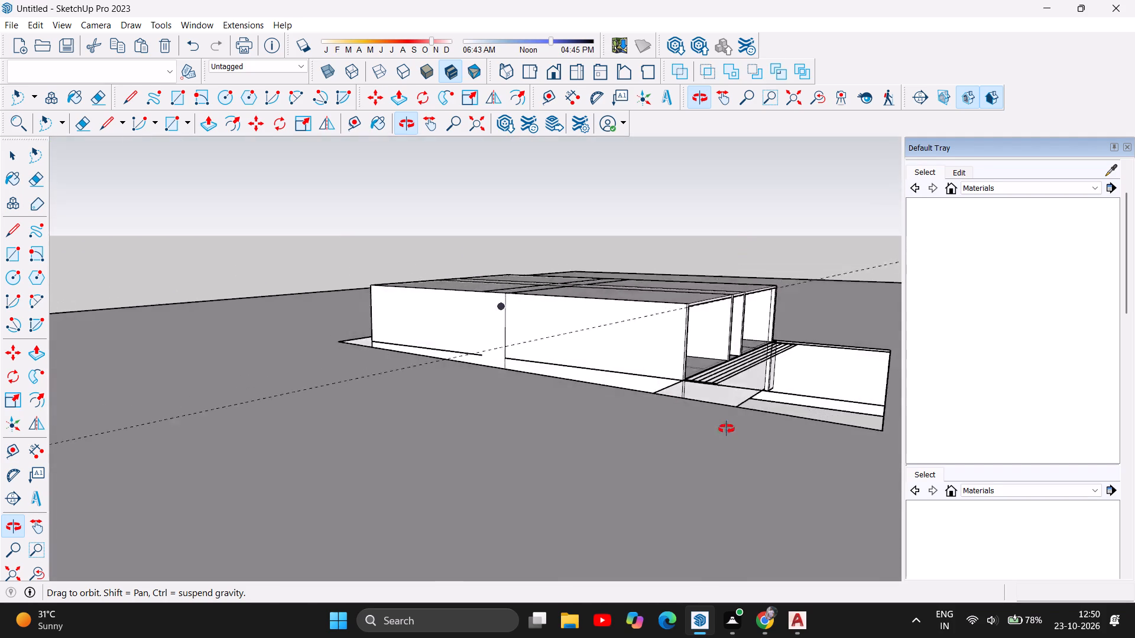
drag(727, 429, 651, 548)
drag(748, 464, 687, 444)
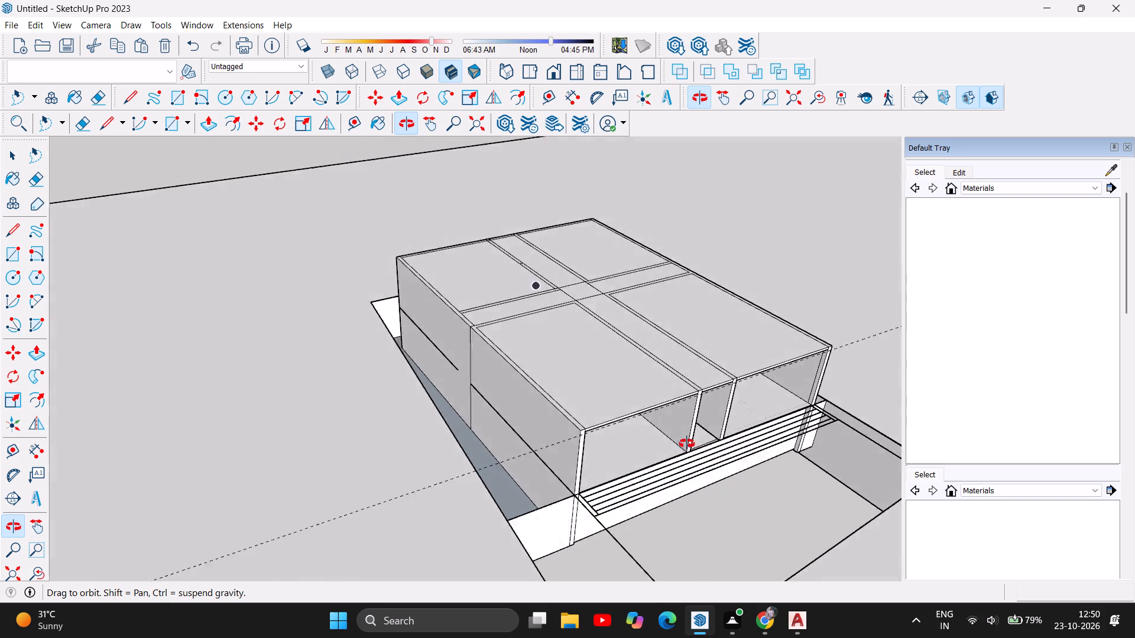
drag(687, 444, 505, 411)
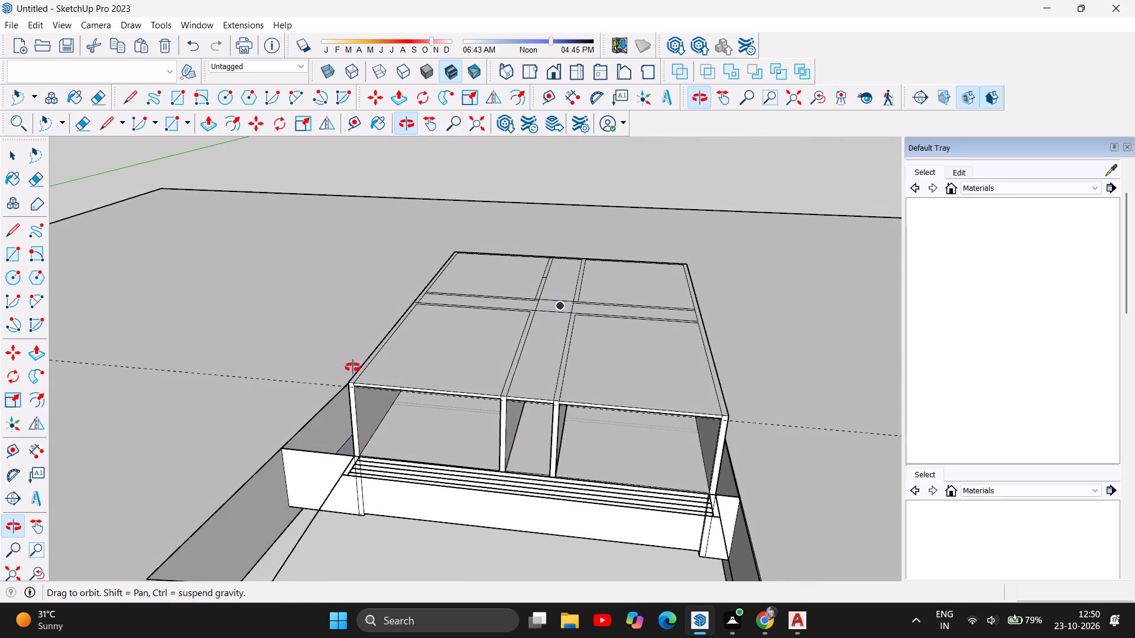
Extrude the front edge face of the roof slab over the left front bay outward by 4'.
scroll(399, 407, up, 5)
scroll(462, 385, up, 3)
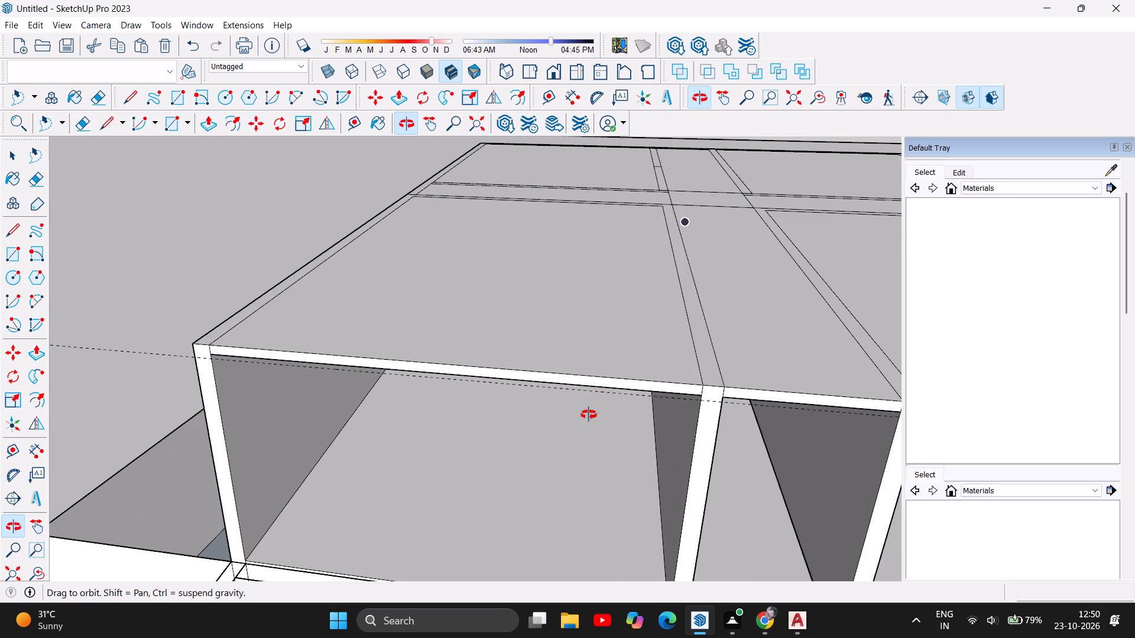
scroll(589, 415, up, 1)
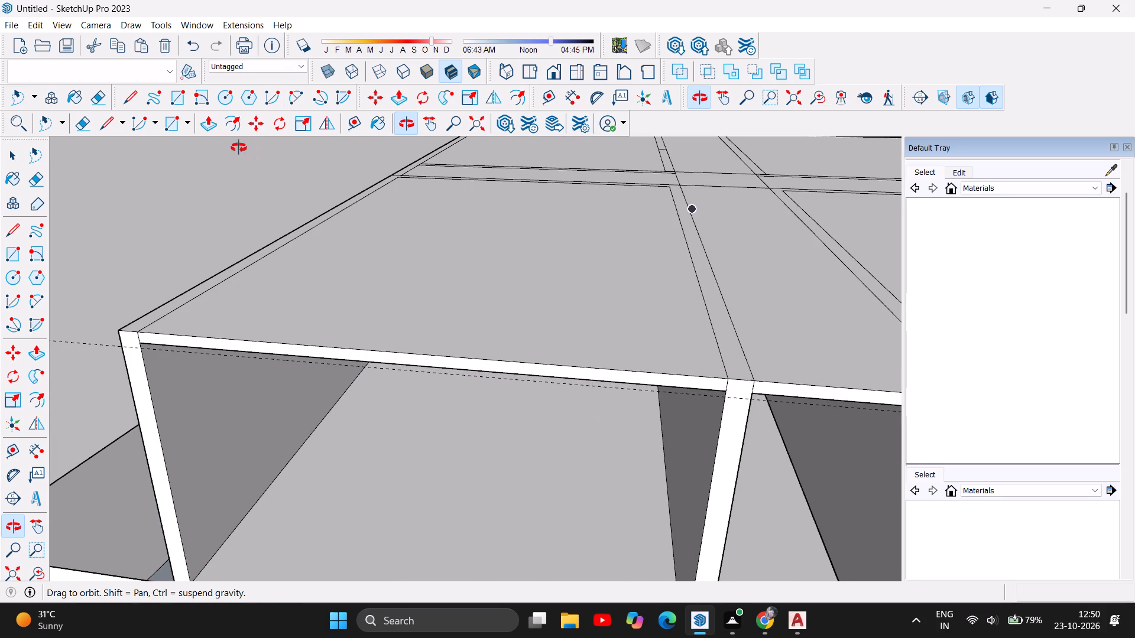
click(207, 129)
scroll(382, 402, up, 3)
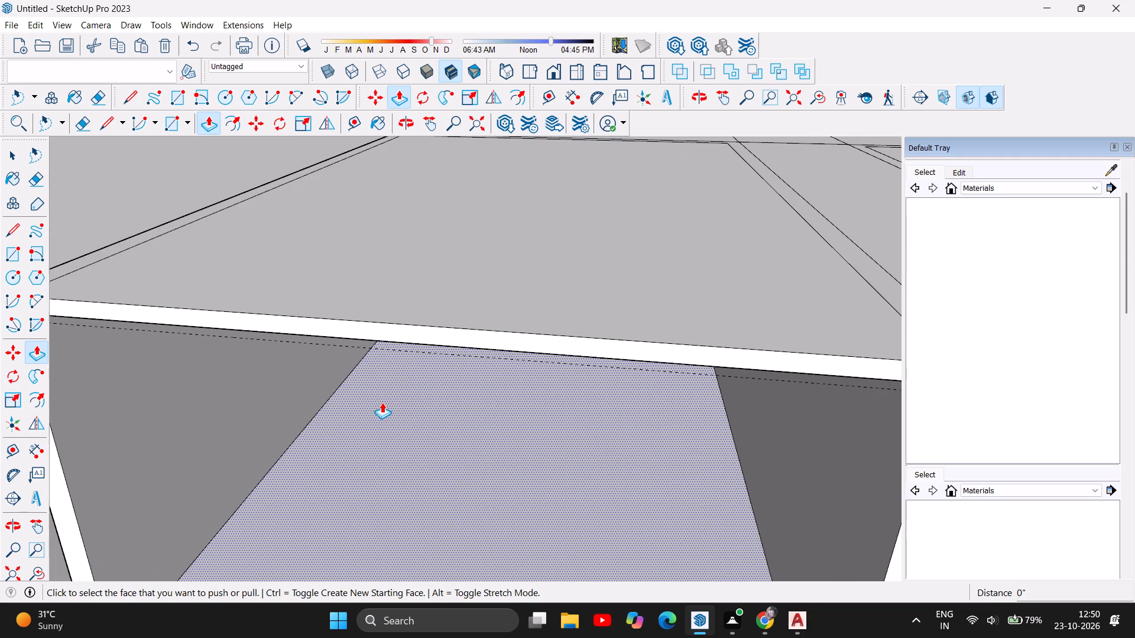
click(437, 303)
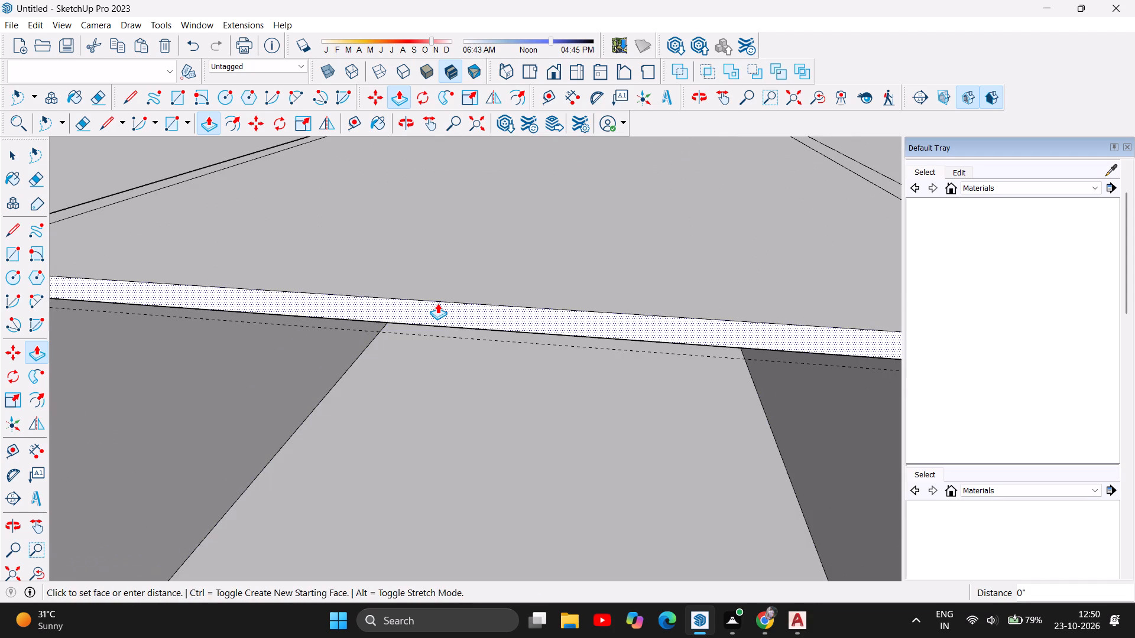
scroll(425, 328, down, 4)
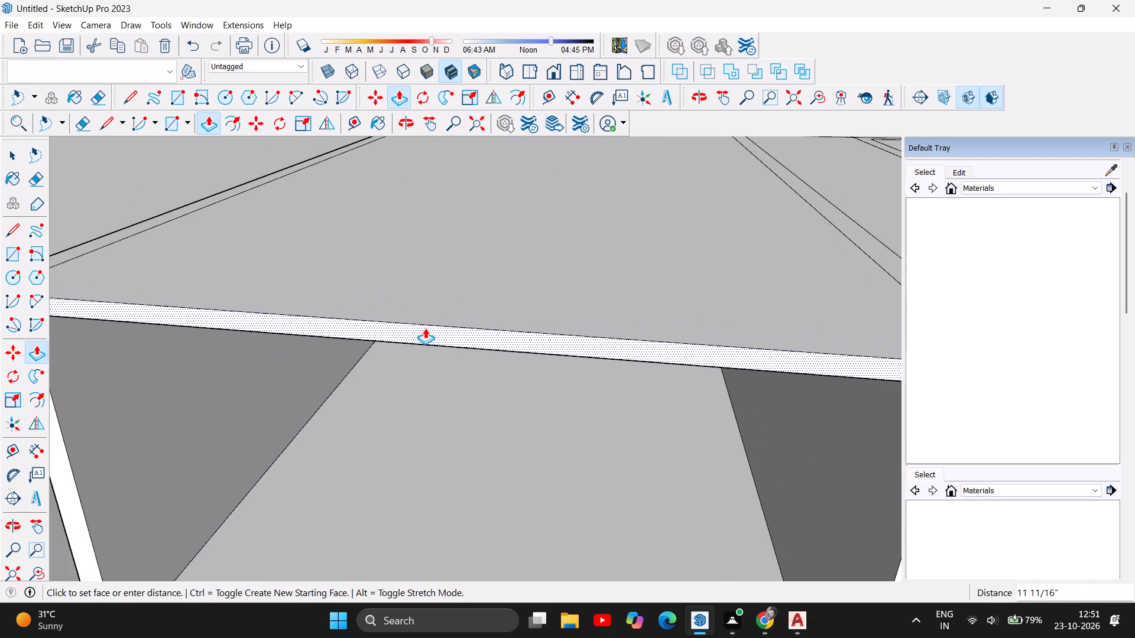
scroll(425, 328, down, 5)
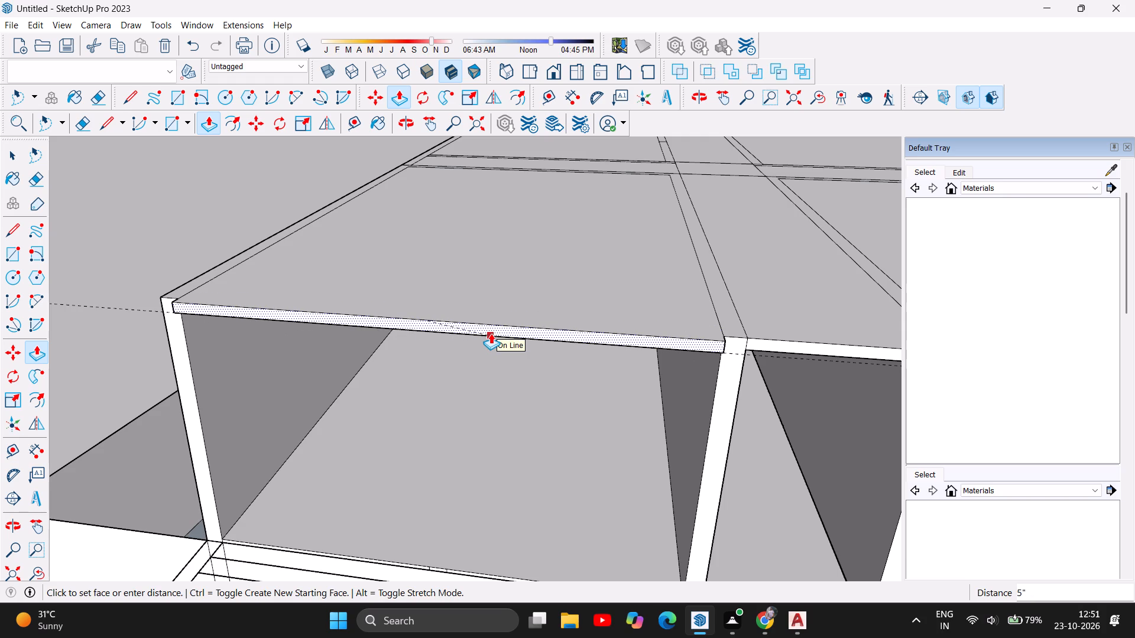
text(4')
key(Return)
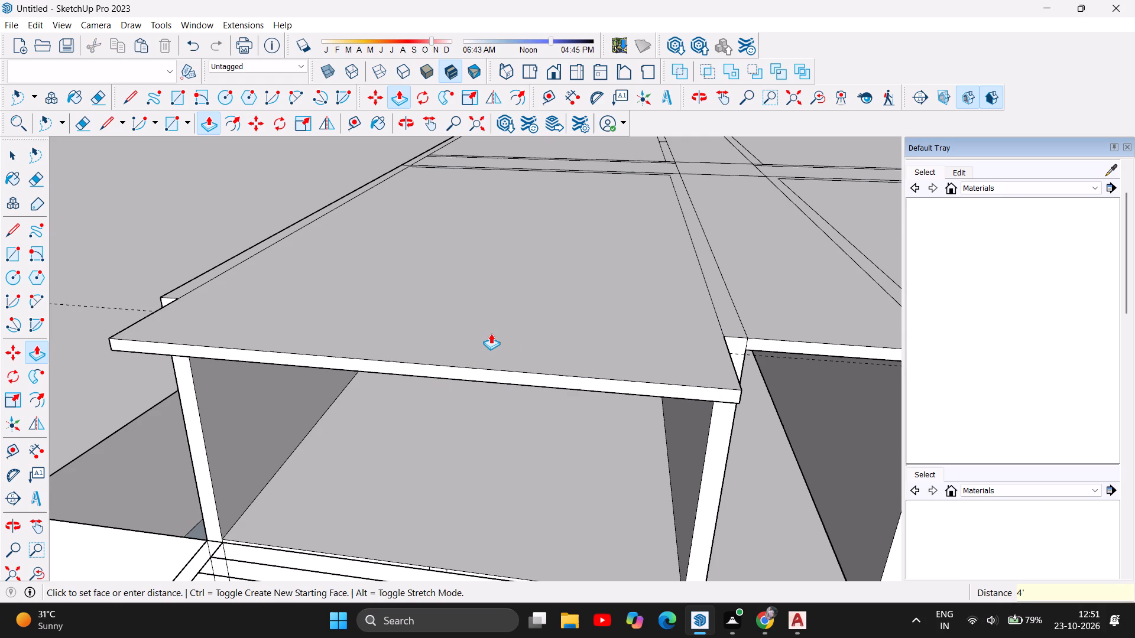
Extrude the front edge face of the roof slab over the corridor outward by 4'.
scroll(91, 290, down, 4)
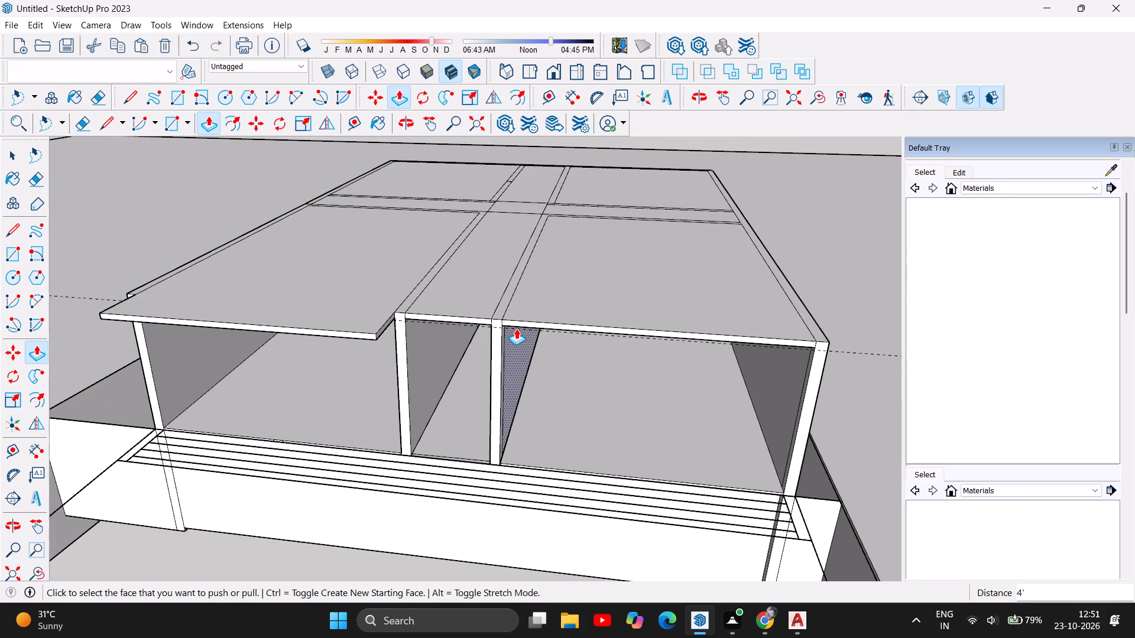
scroll(516, 328, up, 2)
scroll(444, 318, up, 4)
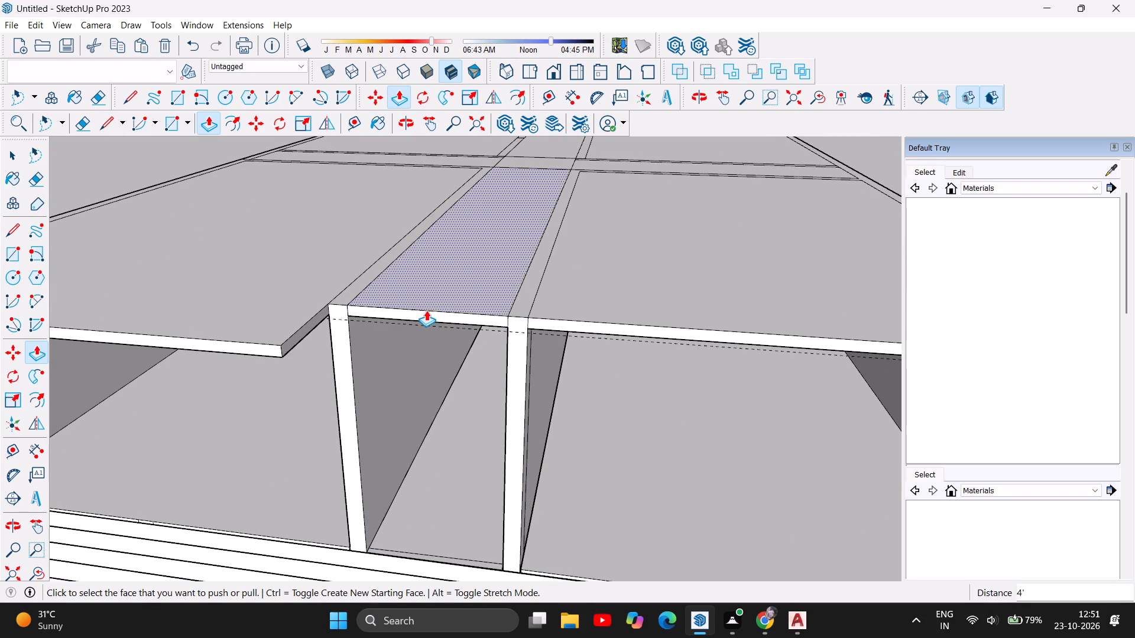
click(446, 315)
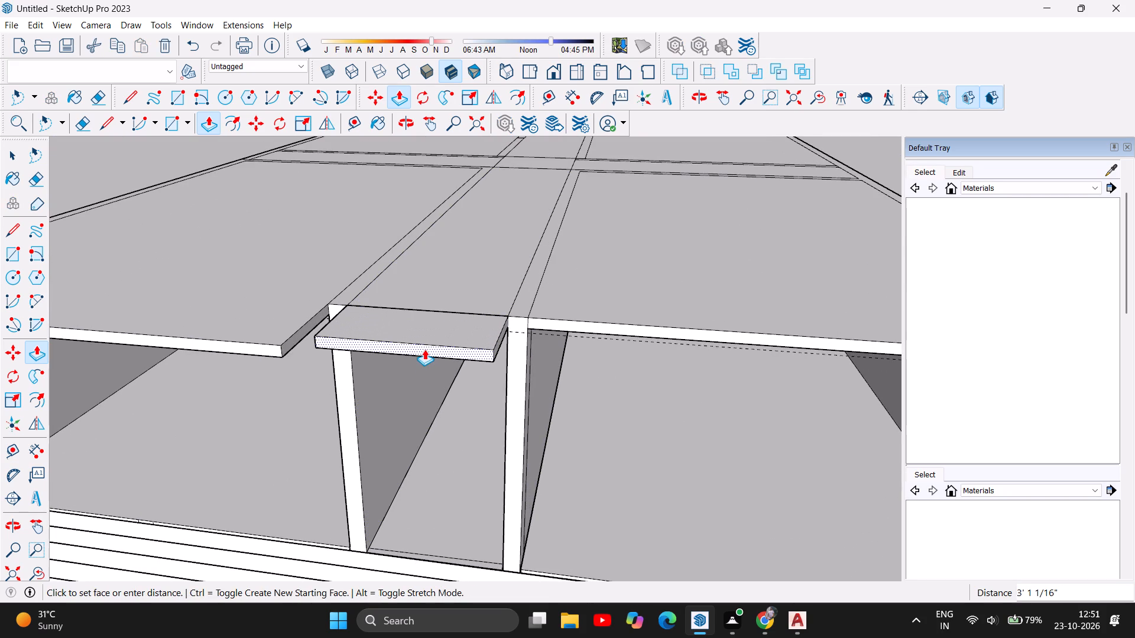
text(4')
key(Return)
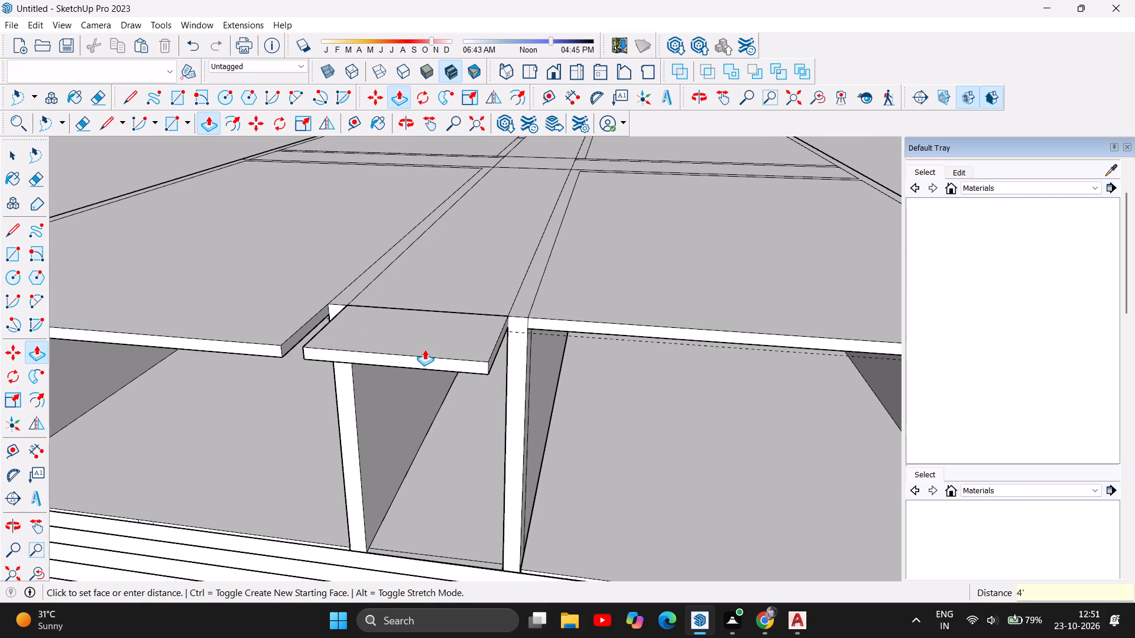
Extrude the front edge face of the roof slab over the right front bay outward by 4'.
click(579, 321)
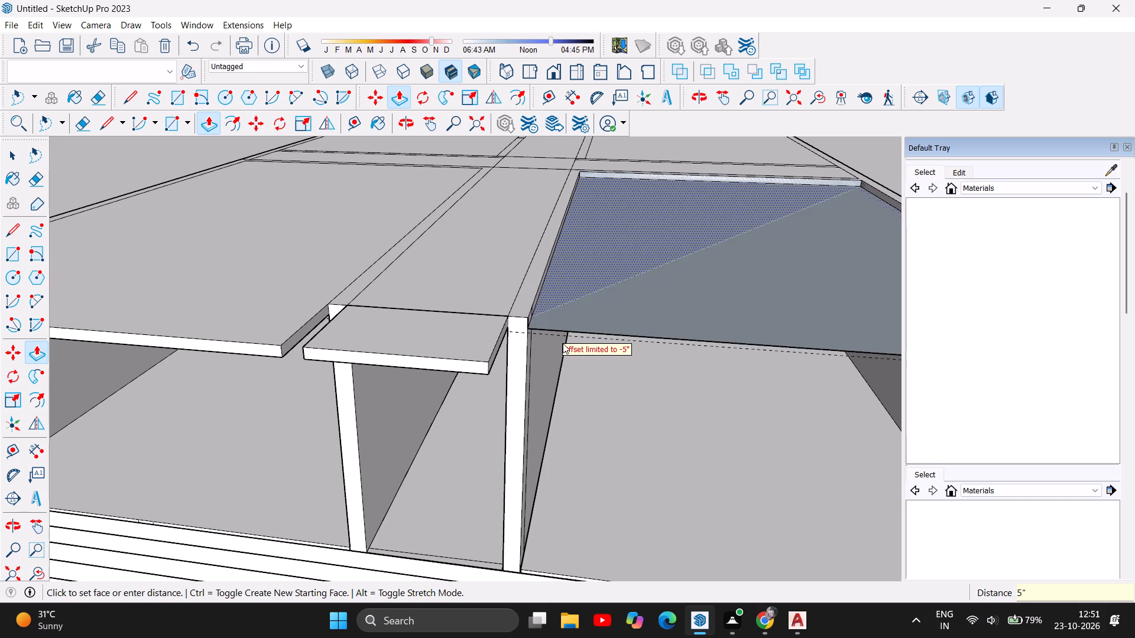
key(Escape)
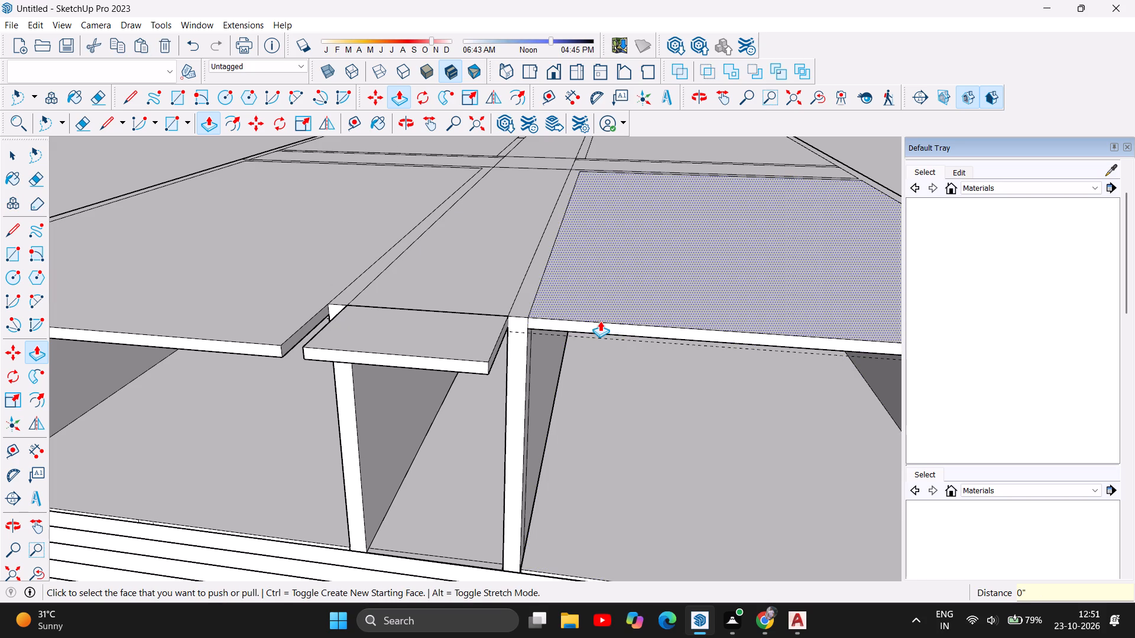
click(624, 325)
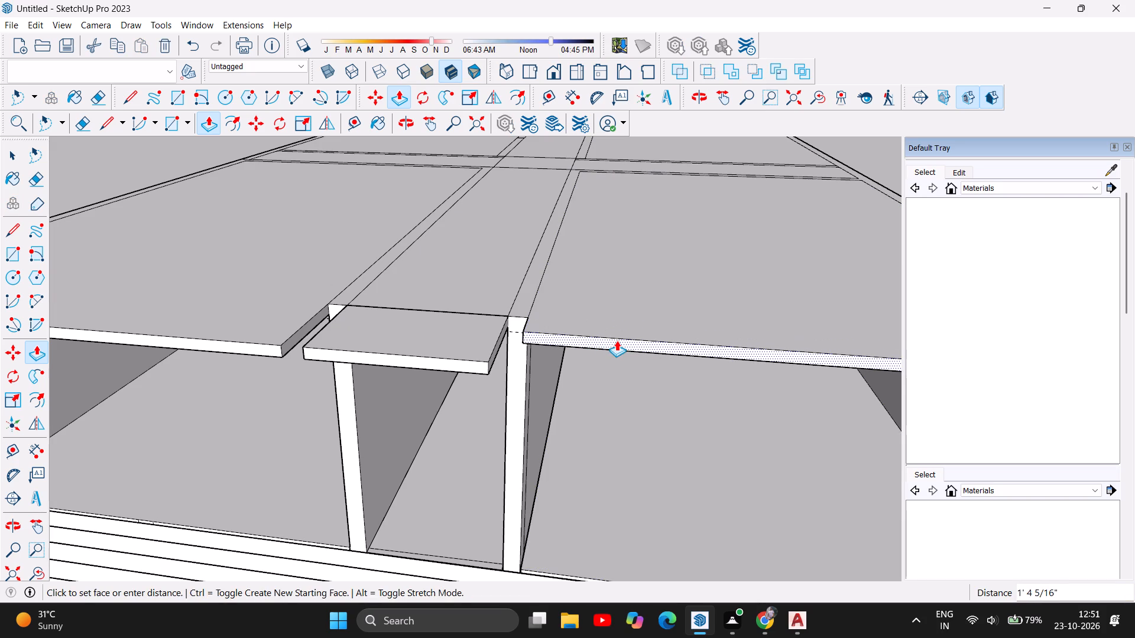
text(4')
key(Return)
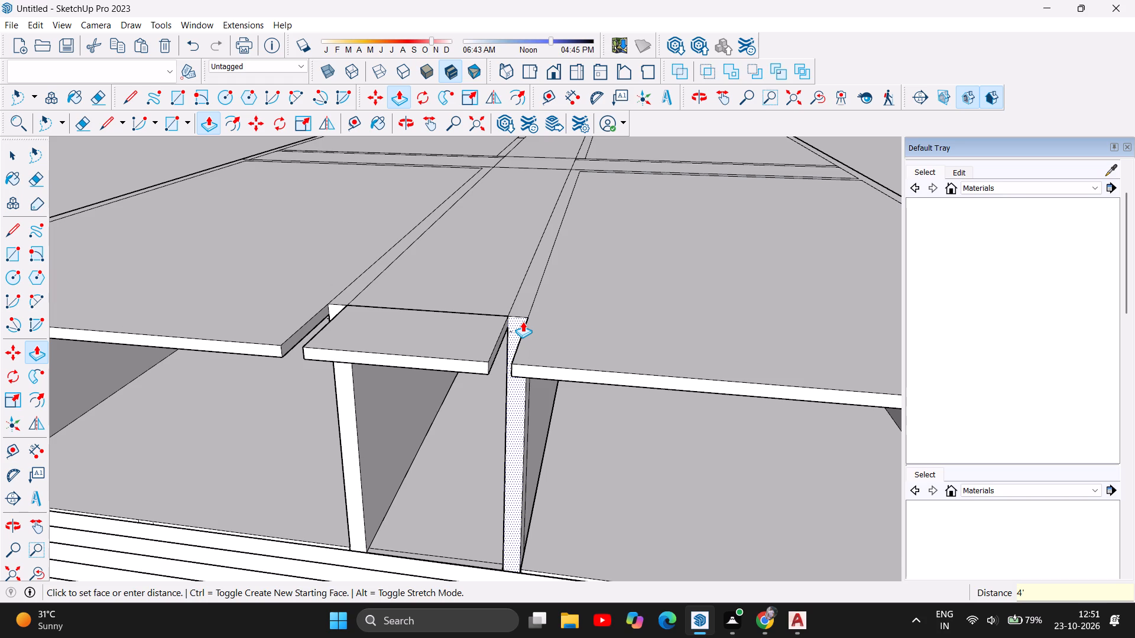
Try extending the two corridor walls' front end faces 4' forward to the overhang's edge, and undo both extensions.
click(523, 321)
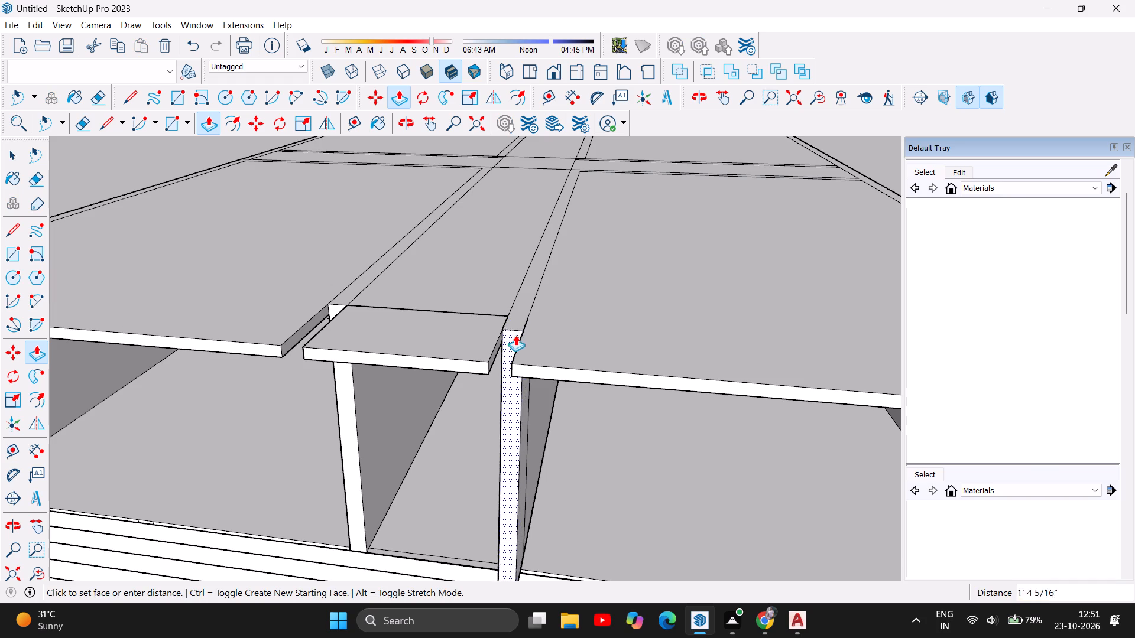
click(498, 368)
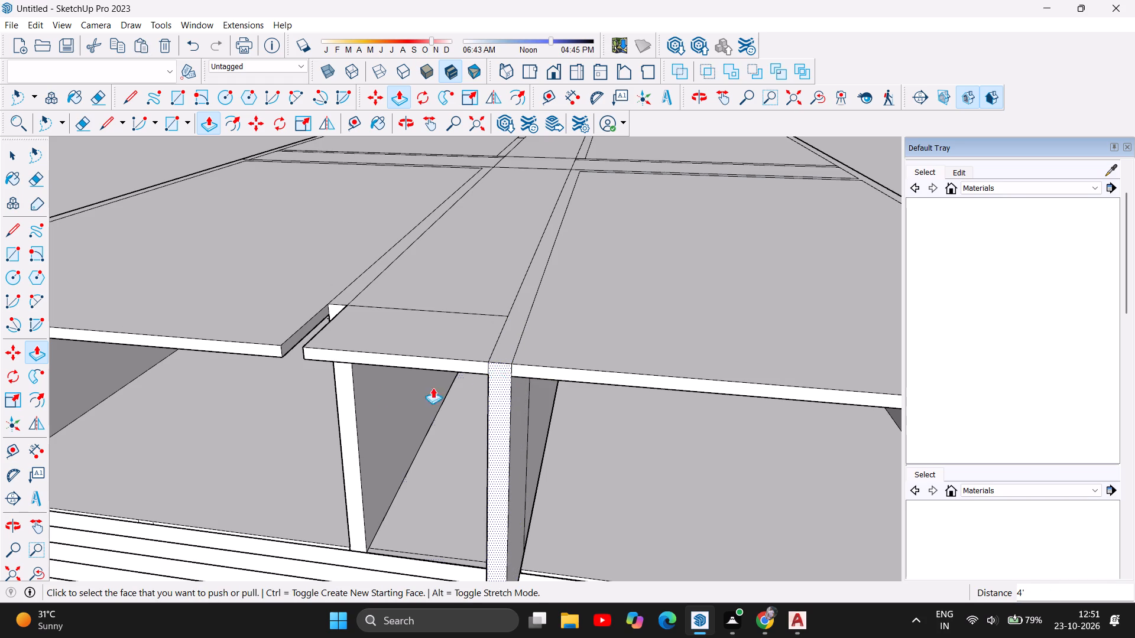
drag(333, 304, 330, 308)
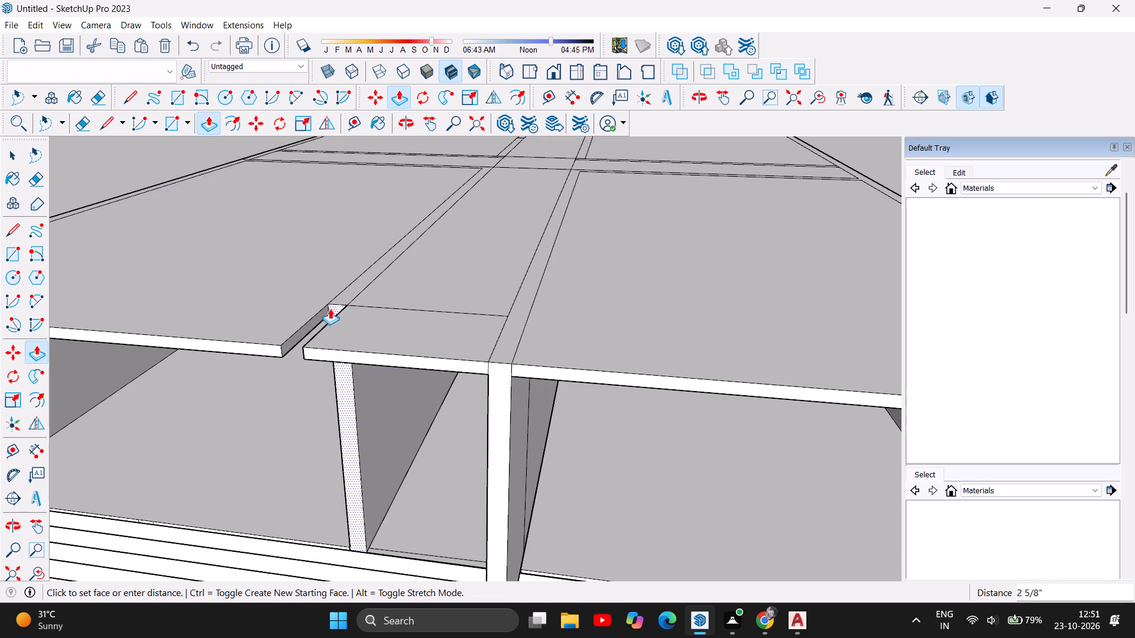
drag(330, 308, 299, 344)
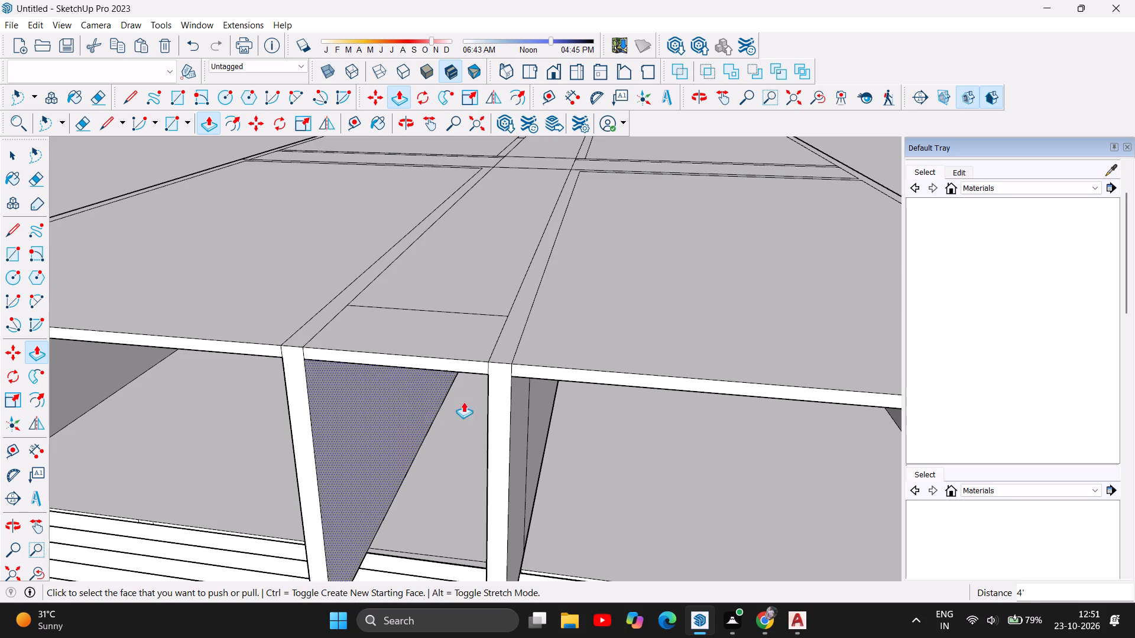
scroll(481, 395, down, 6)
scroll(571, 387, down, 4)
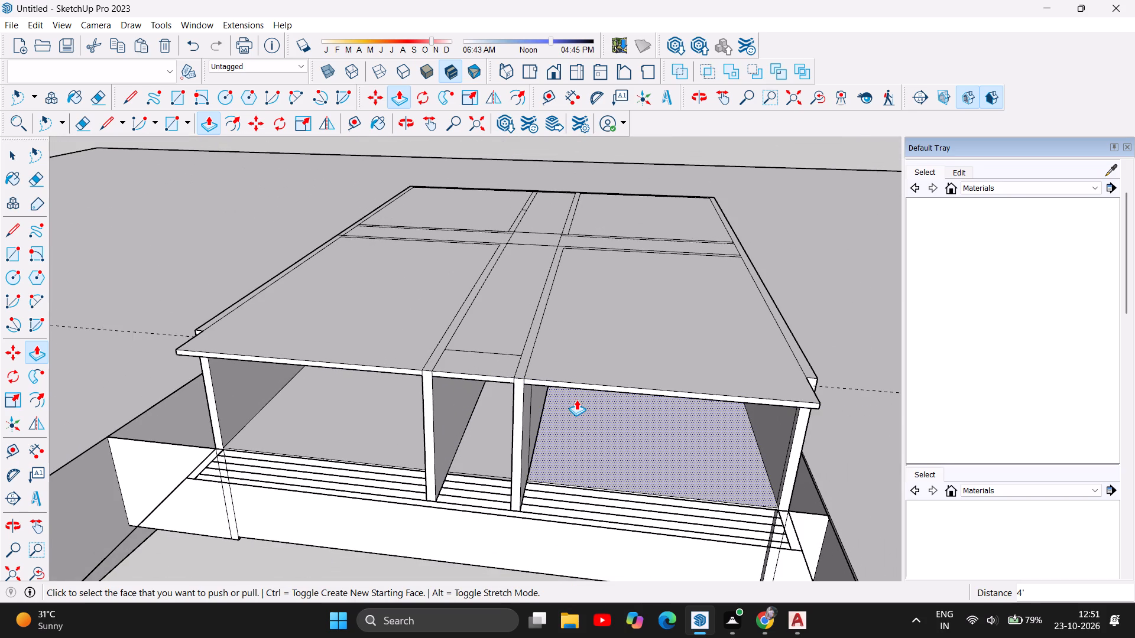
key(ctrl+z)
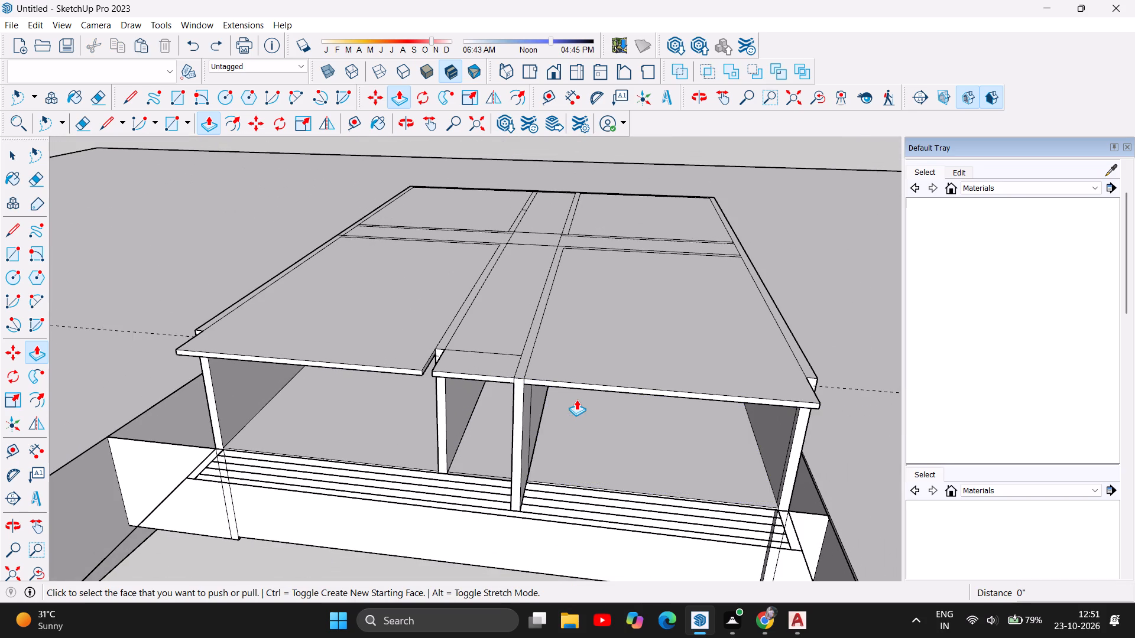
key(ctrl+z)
Extrude the side face of the corridor overhang about 8 5/8" to meet the right bay's overhang.
scroll(436, 315, up, 3)
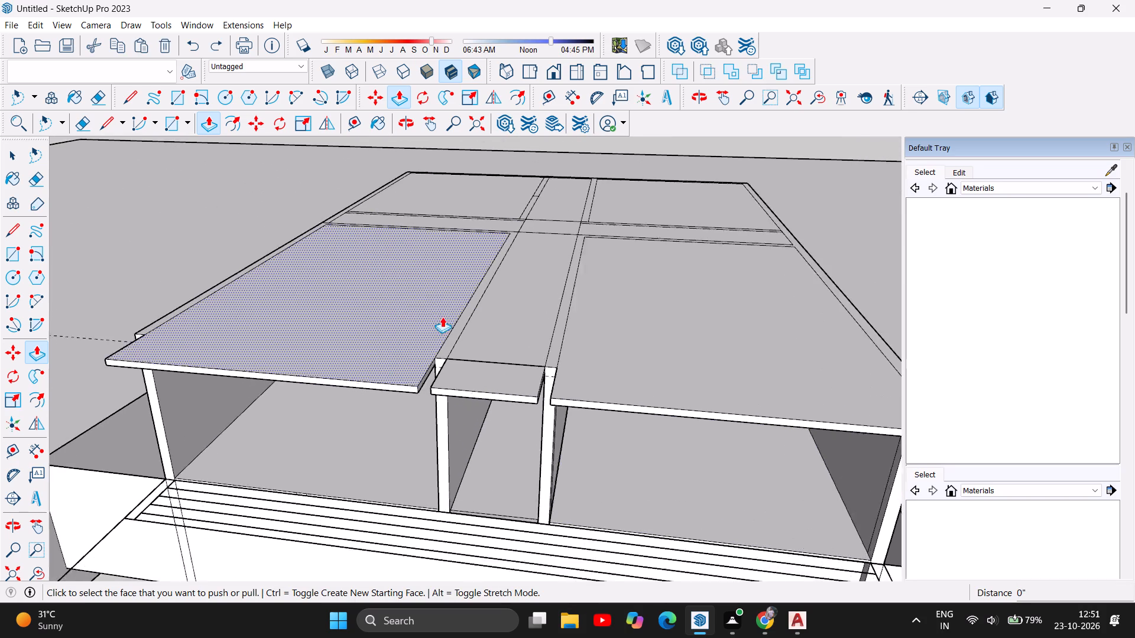
scroll(442, 317, up, 2)
scroll(608, 398, up, 5)
scroll(650, 475, up, 6)
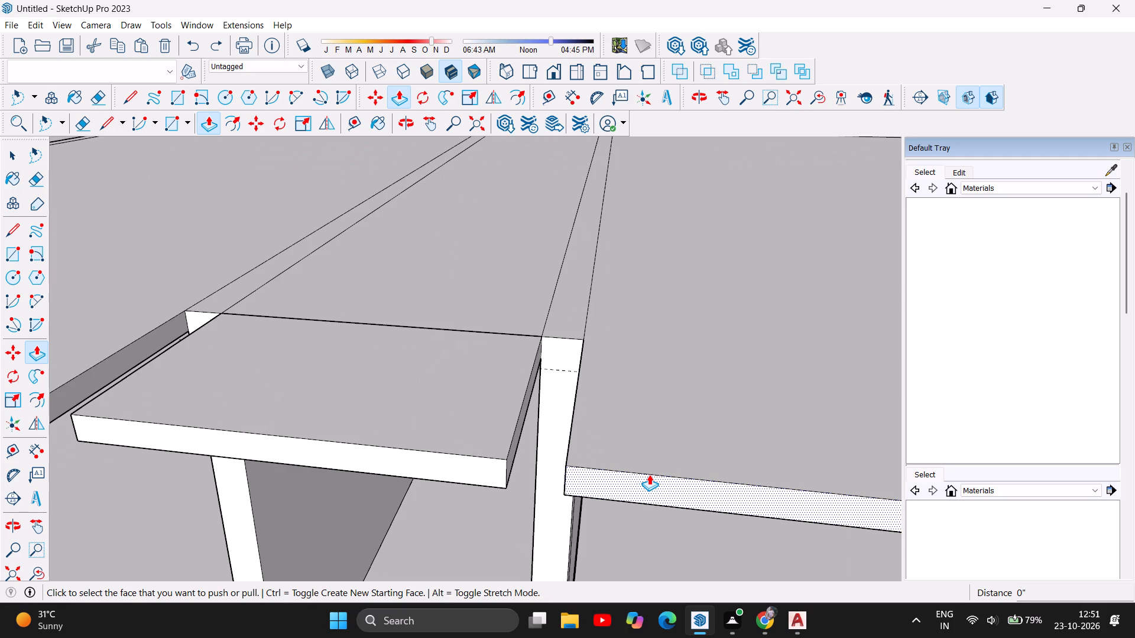
drag(502, 435, 546, 433)
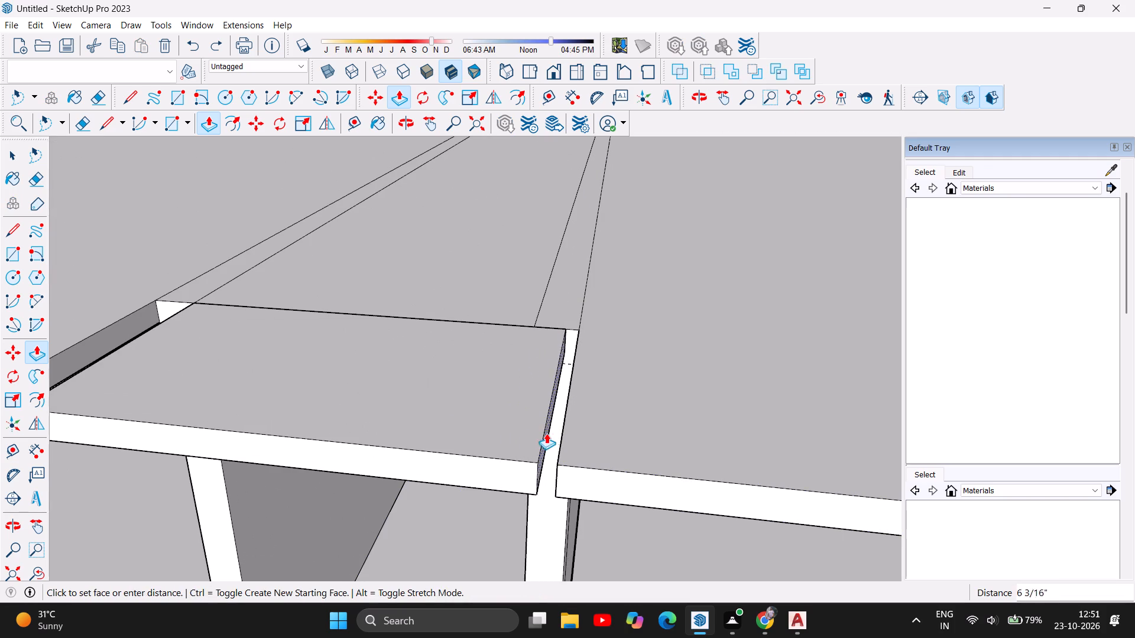
drag(546, 433, 562, 439)
Extrude the left bay overhang's side face 9" to meet the corridor overhang.
scroll(660, 310, down, 4)
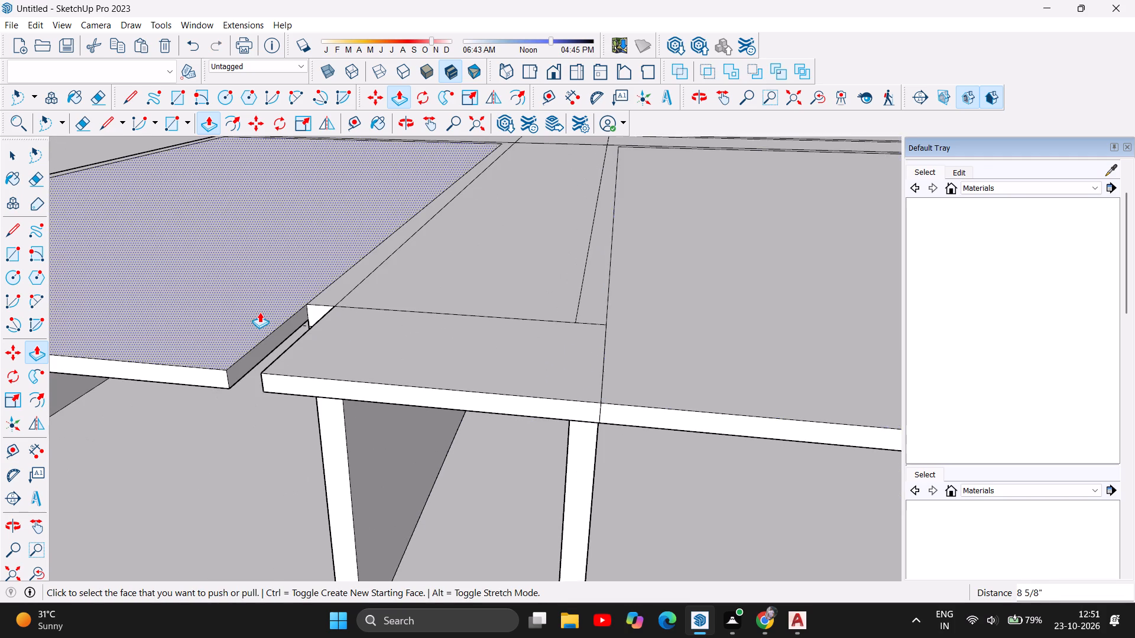
scroll(260, 312, up, 2)
drag(264, 350, 306, 367)
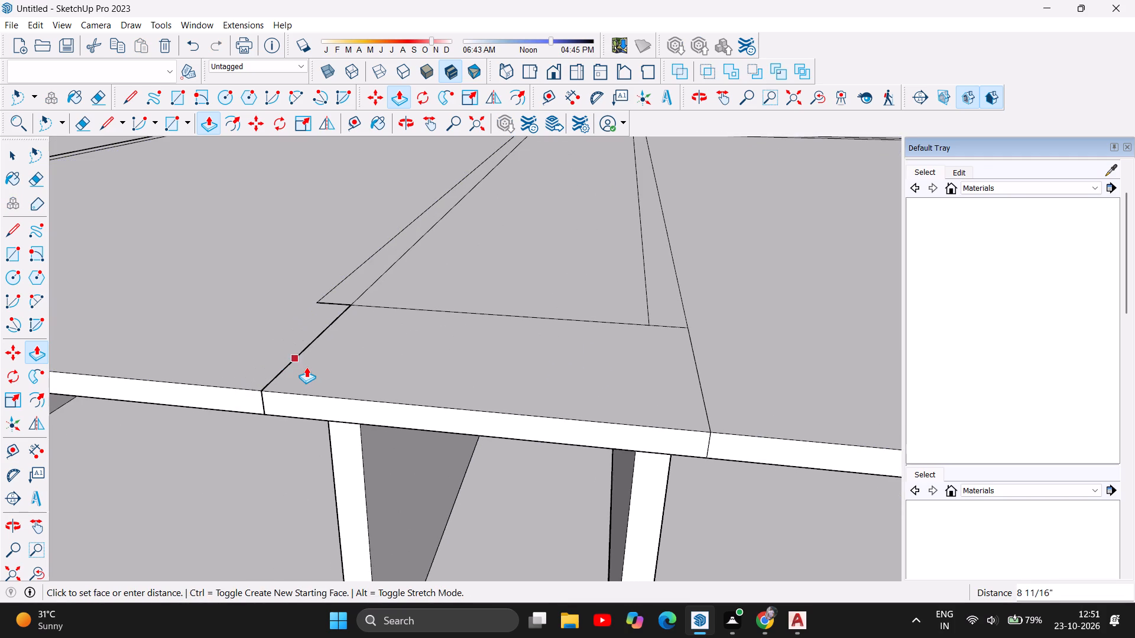
drag(306, 367, 293, 362)
Examine the extended roof overhang from the front, both sides, below and above, including its junctions with the outer walls.
scroll(453, 420, down, 5)
scroll(553, 445, down, 7)
scroll(712, 462, down, 6)
scroll(496, 431, up, 5)
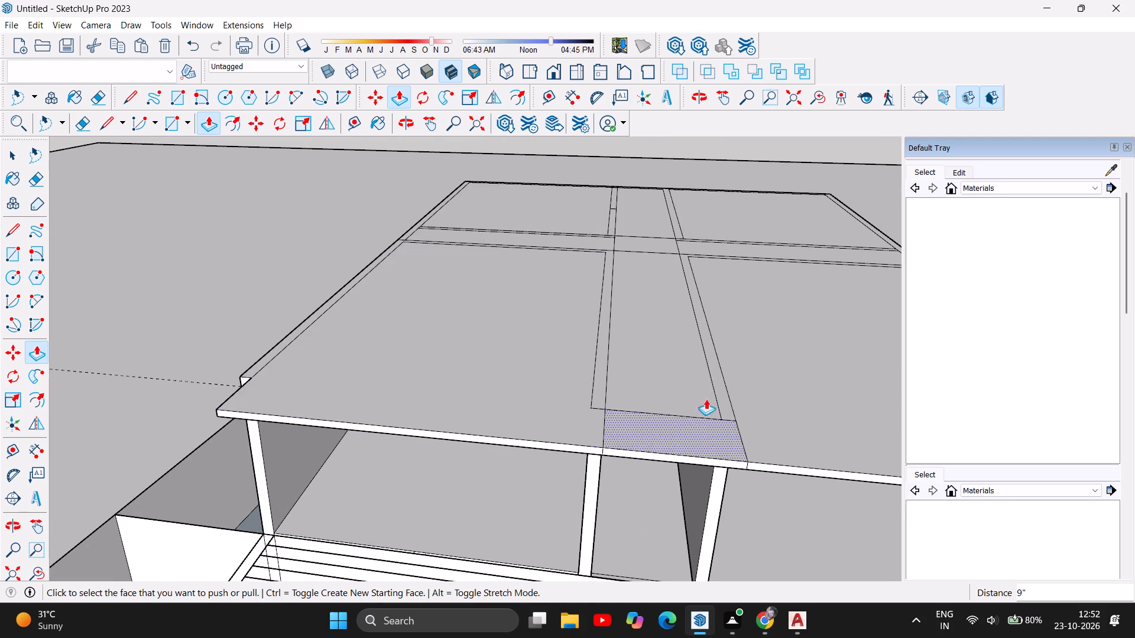
scroll(485, 370, down, 6)
scroll(470, 438, down, 8)
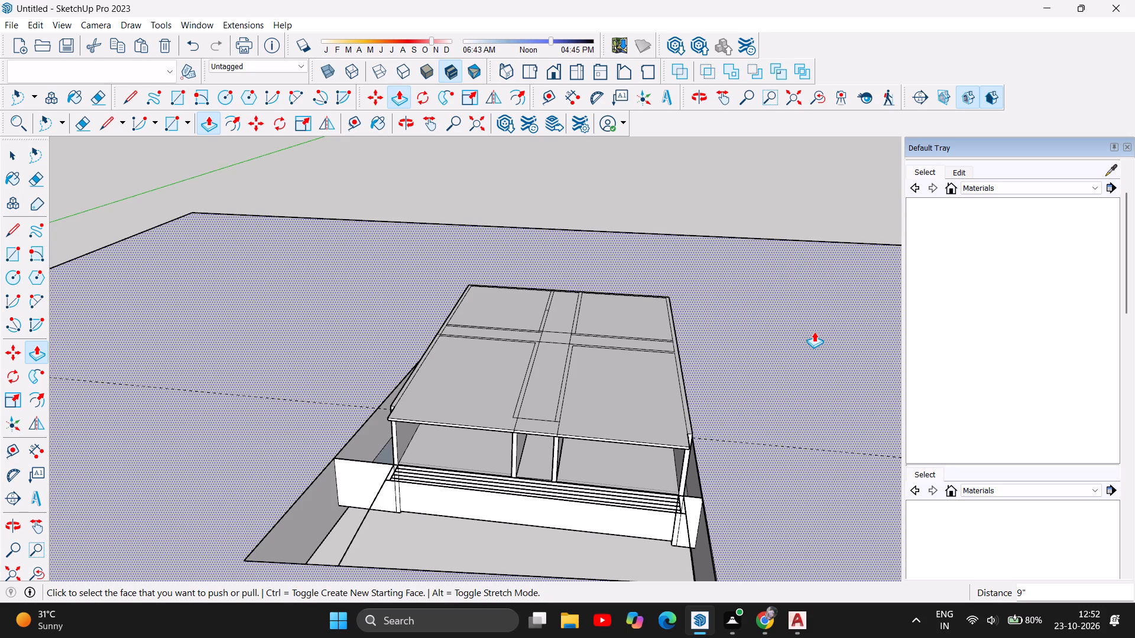
click(414, 134)
drag(794, 434, 615, 376)
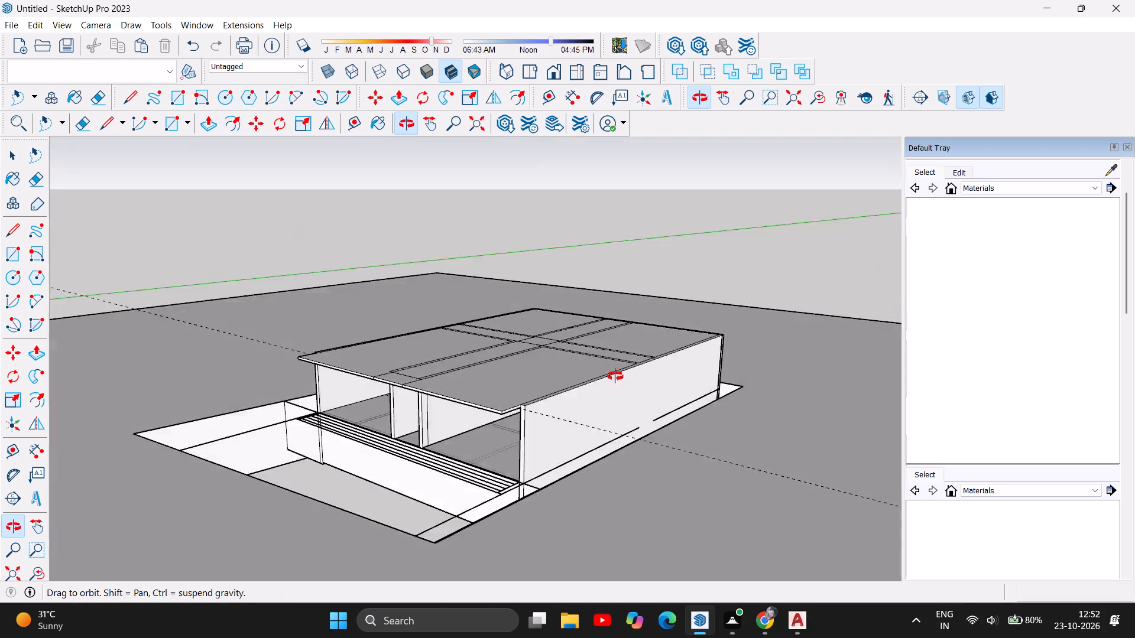
drag(615, 376, 465, 344)
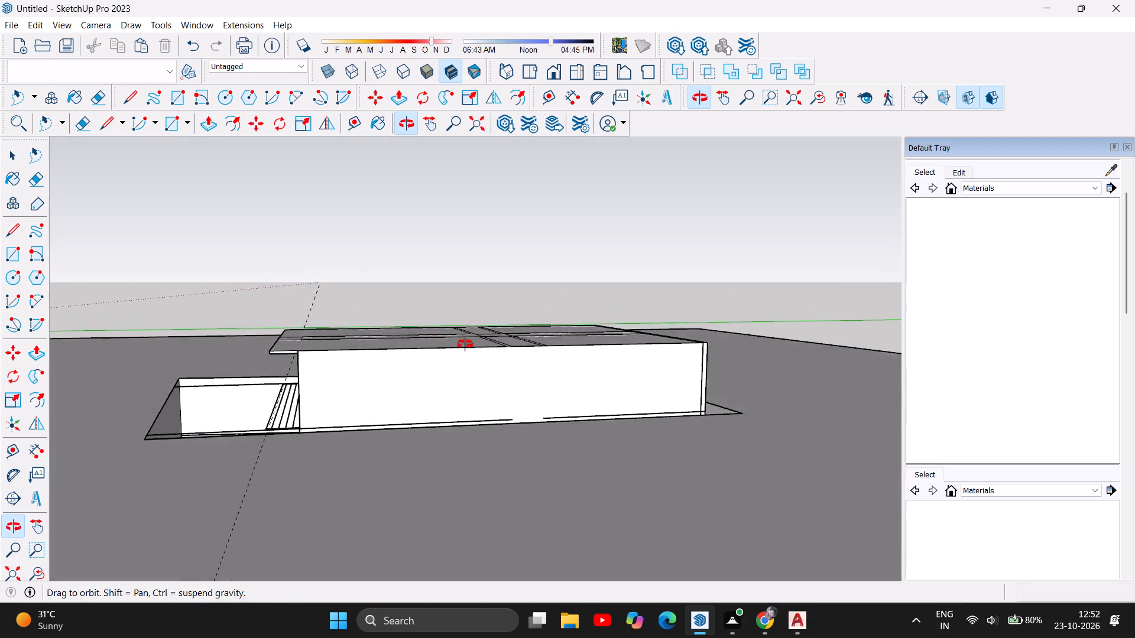
drag(465, 344, 449, 344)
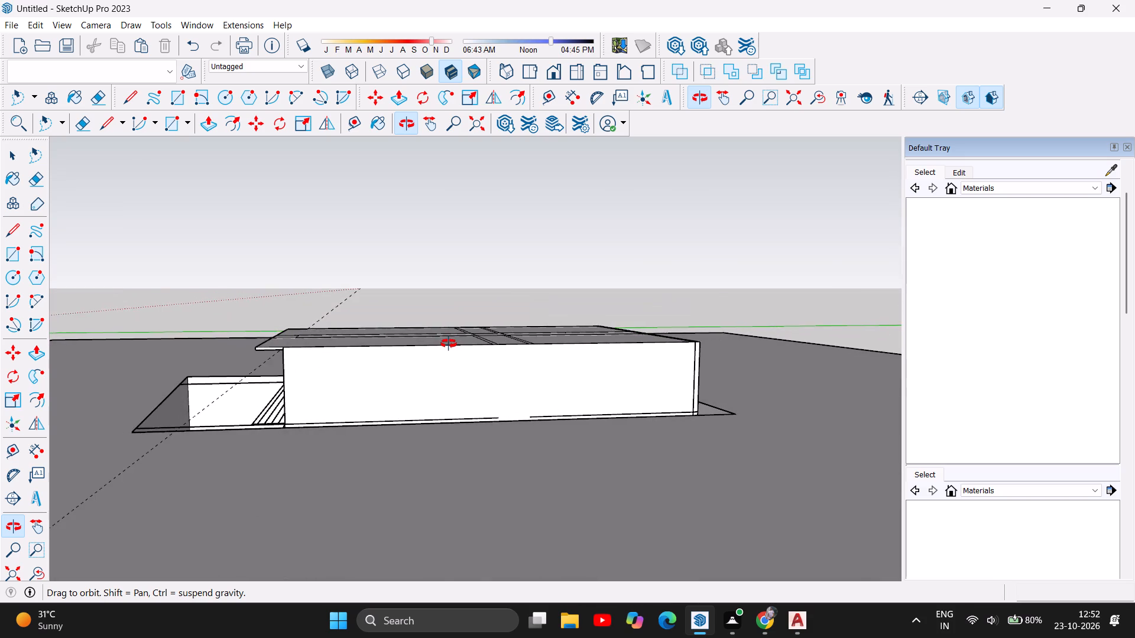
drag(449, 344, 734, 343)
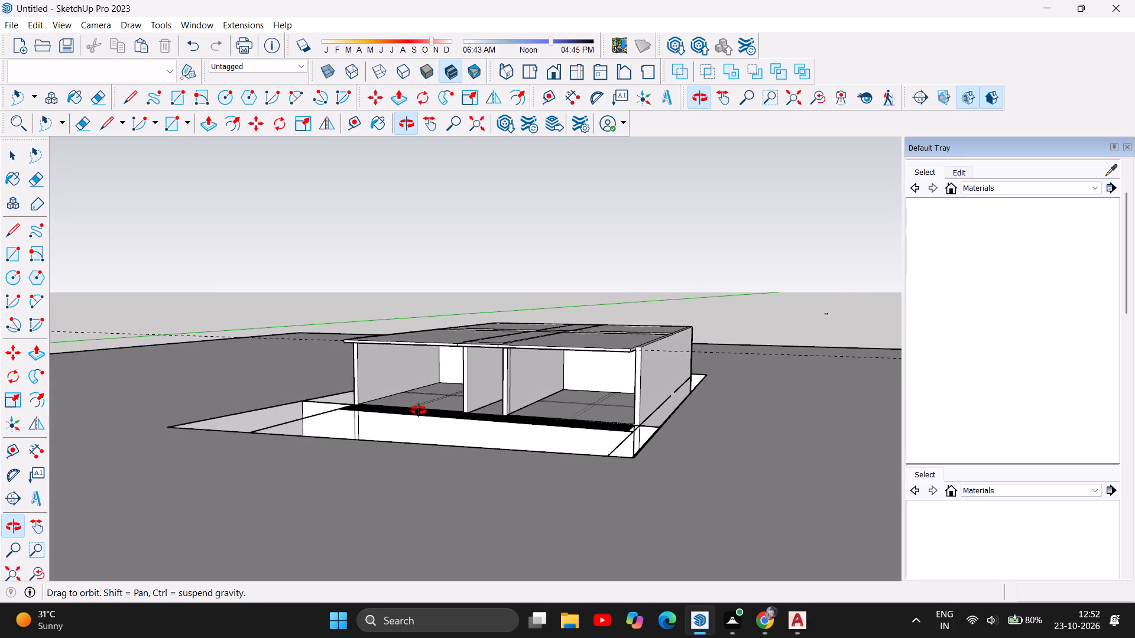
drag(419, 410, 221, 401)
scroll(419, 347, up, 8)
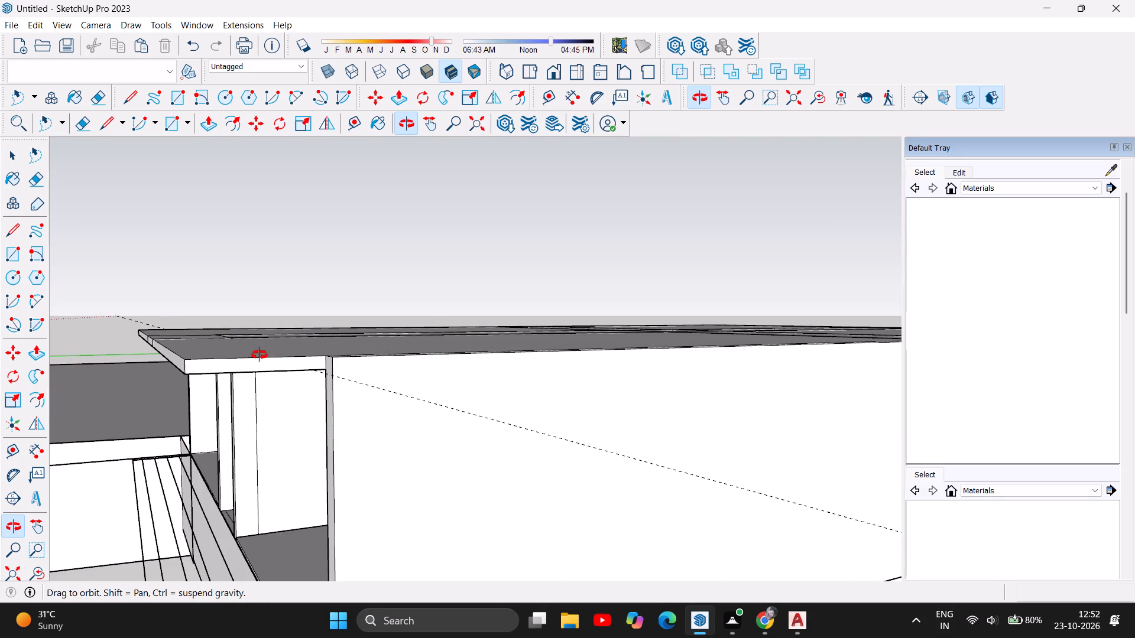
scroll(260, 355, up, 3)
drag(210, 418, 195, 398)
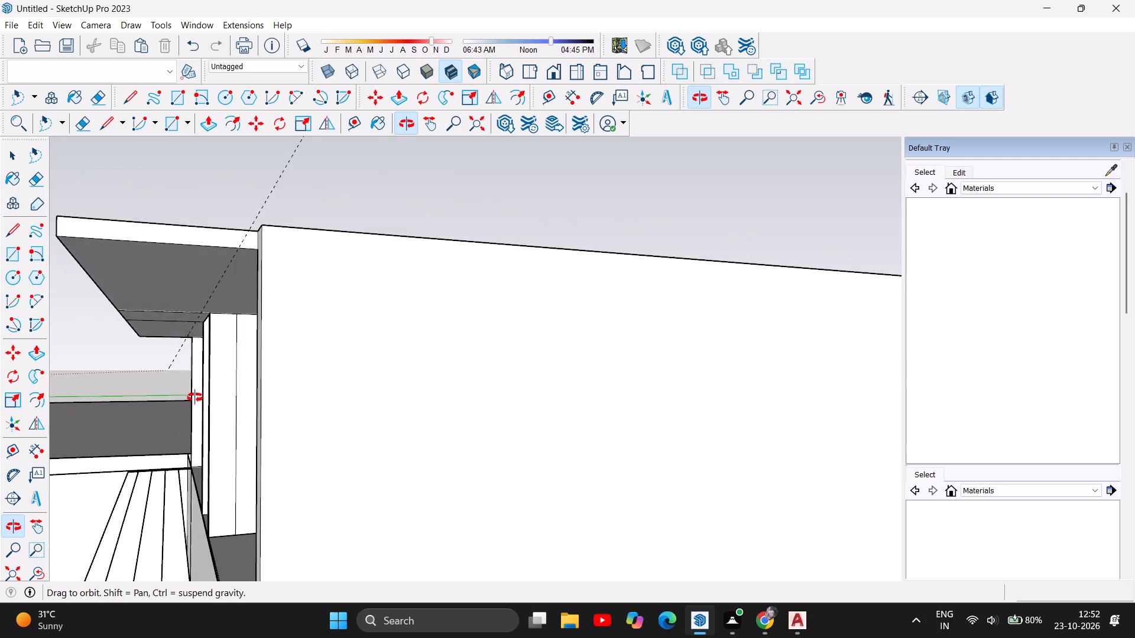
drag(195, 398, 358, 466)
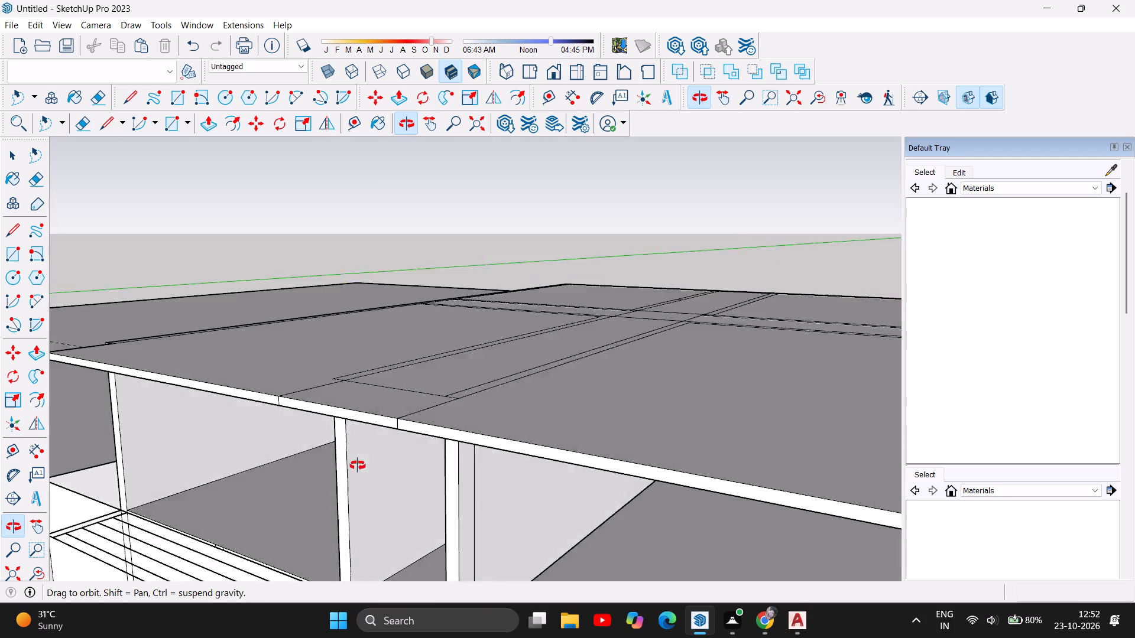
drag(358, 466, 375, 498)
drag(242, 327, 435, 383)
scroll(215, 277, down, 2)
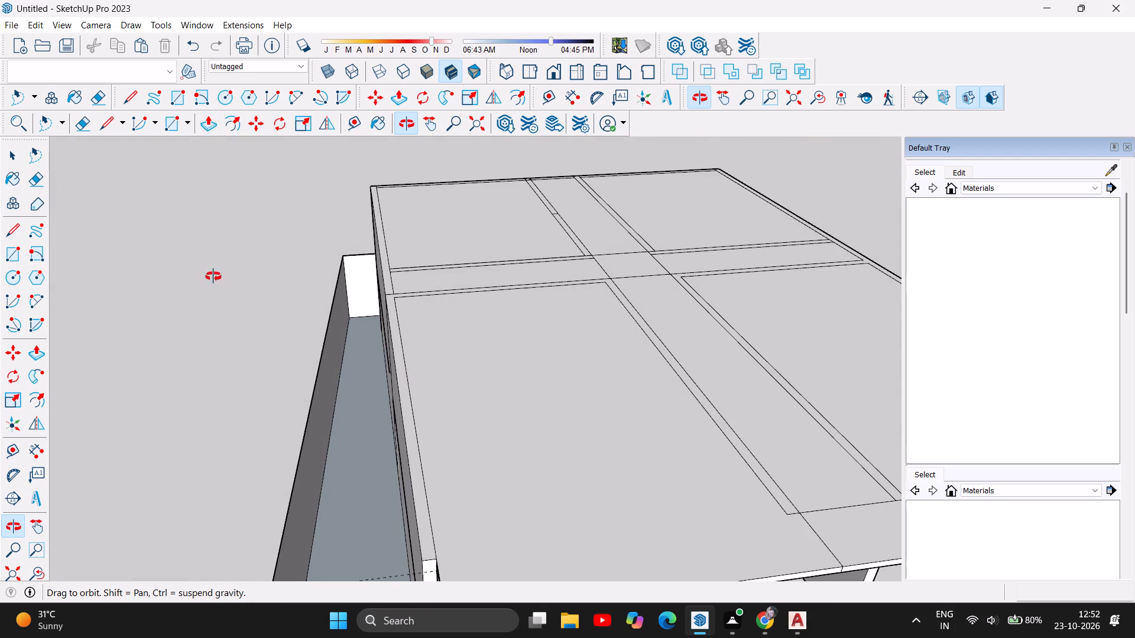
scroll(213, 276, down, 3)
drag(429, 316, 387, 438)
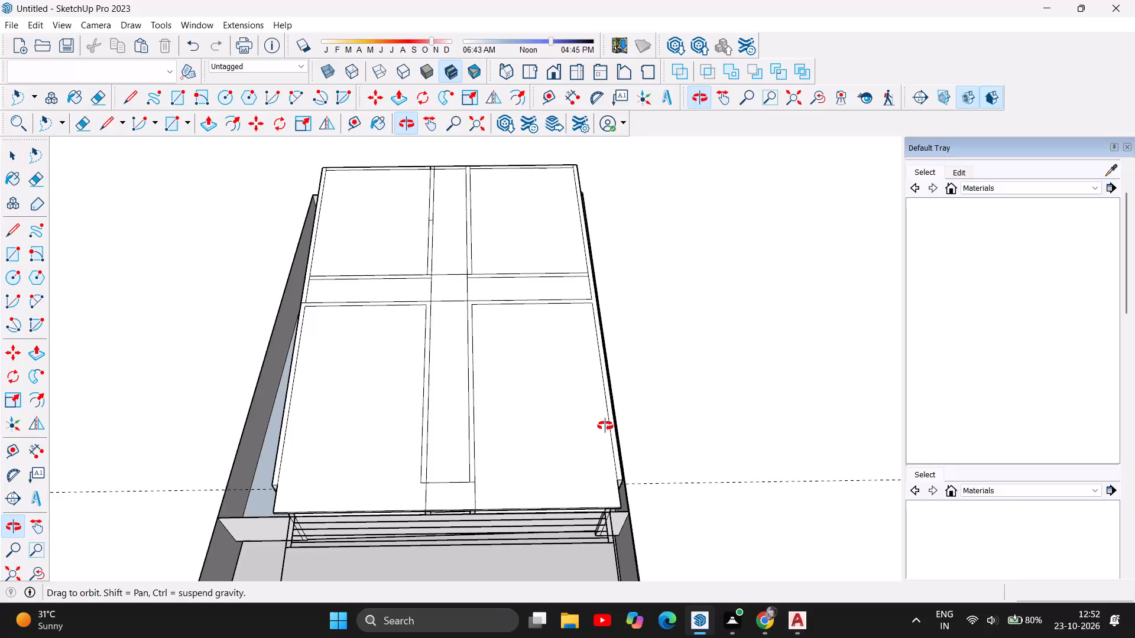
drag(567, 431, 397, 279)
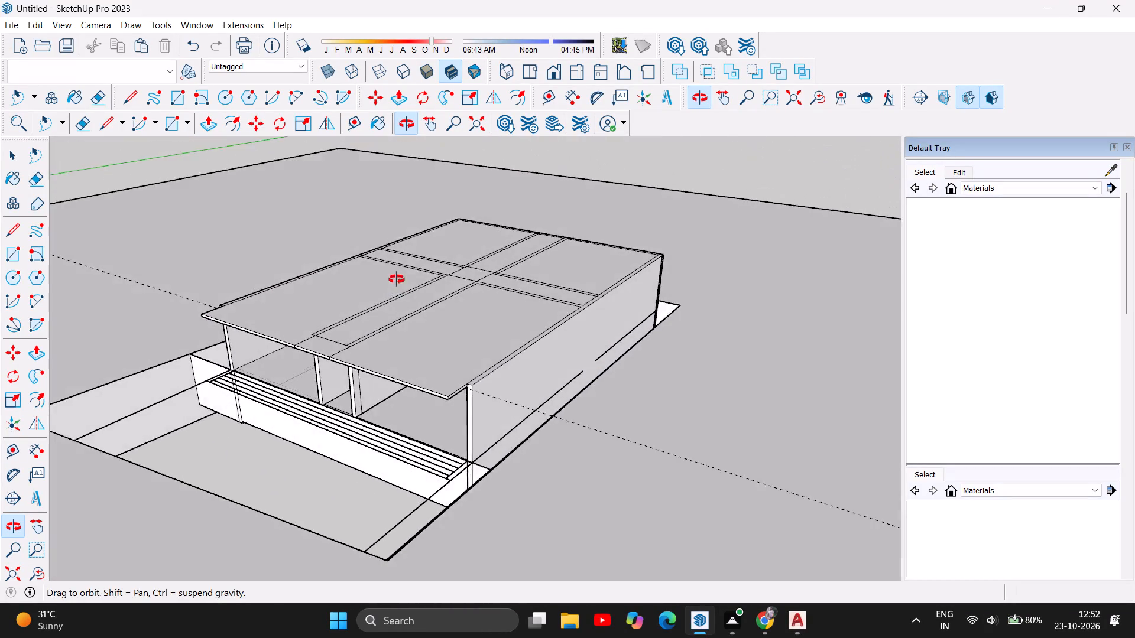
drag(397, 279, 520, 264)
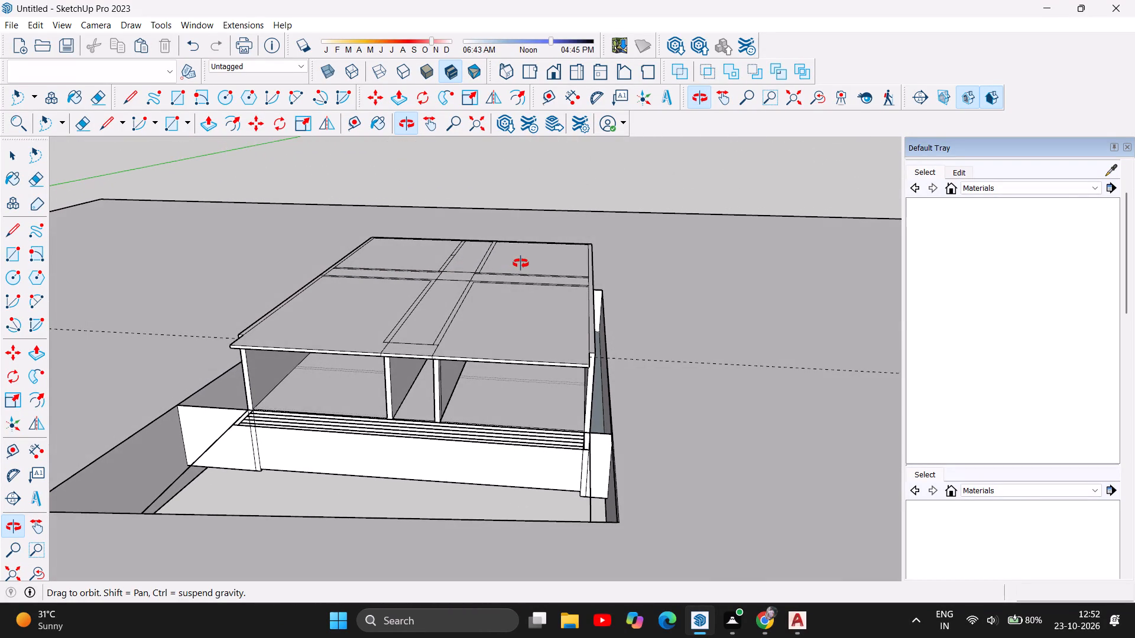
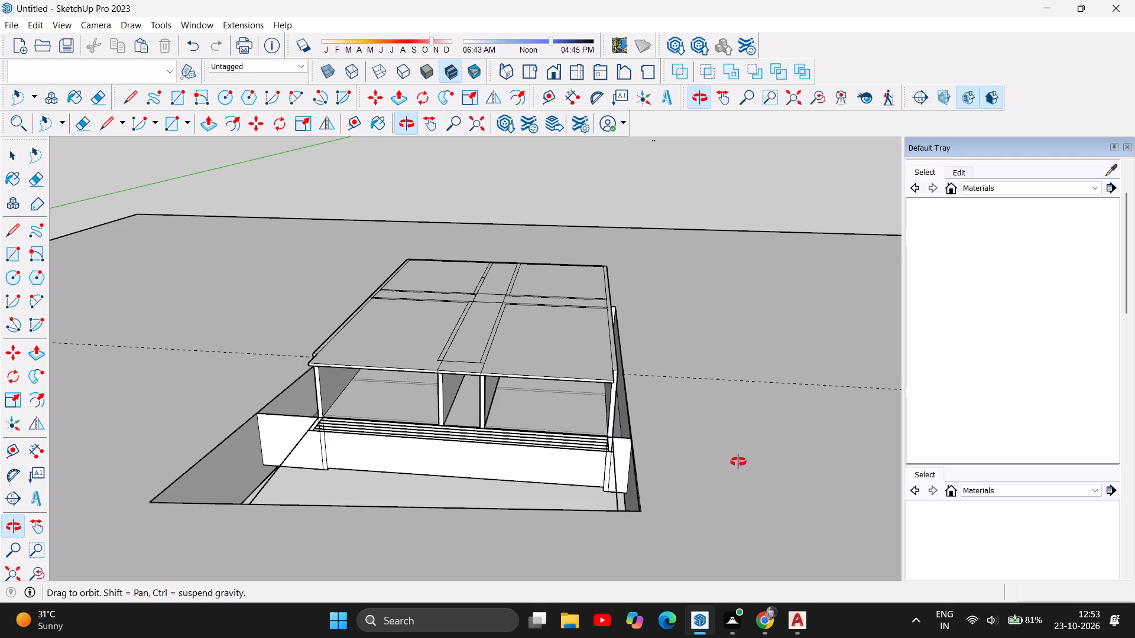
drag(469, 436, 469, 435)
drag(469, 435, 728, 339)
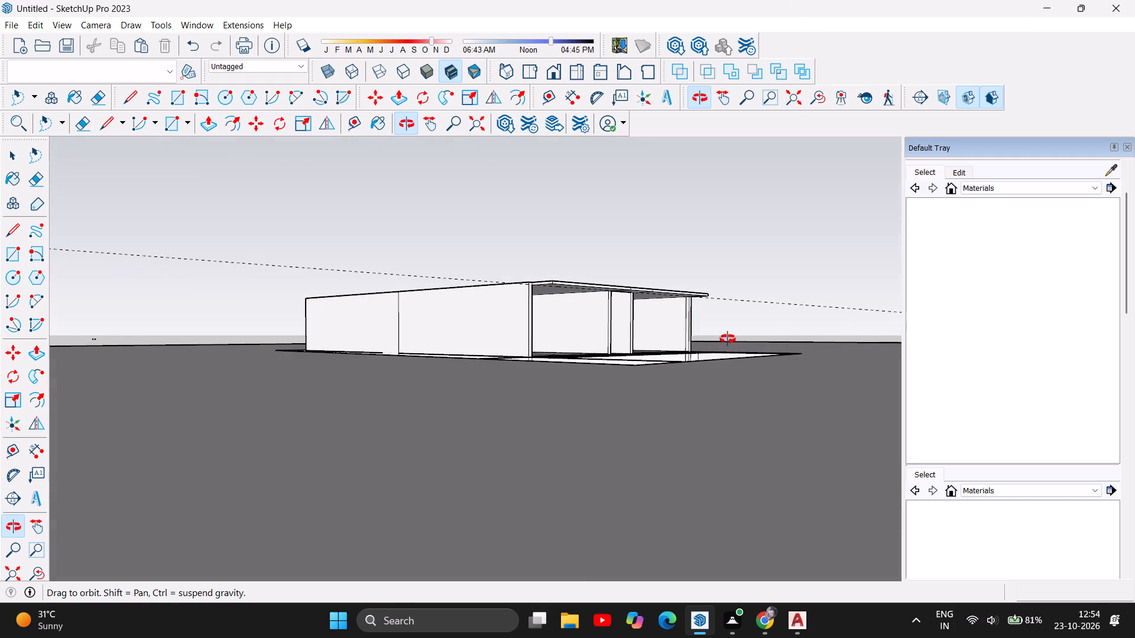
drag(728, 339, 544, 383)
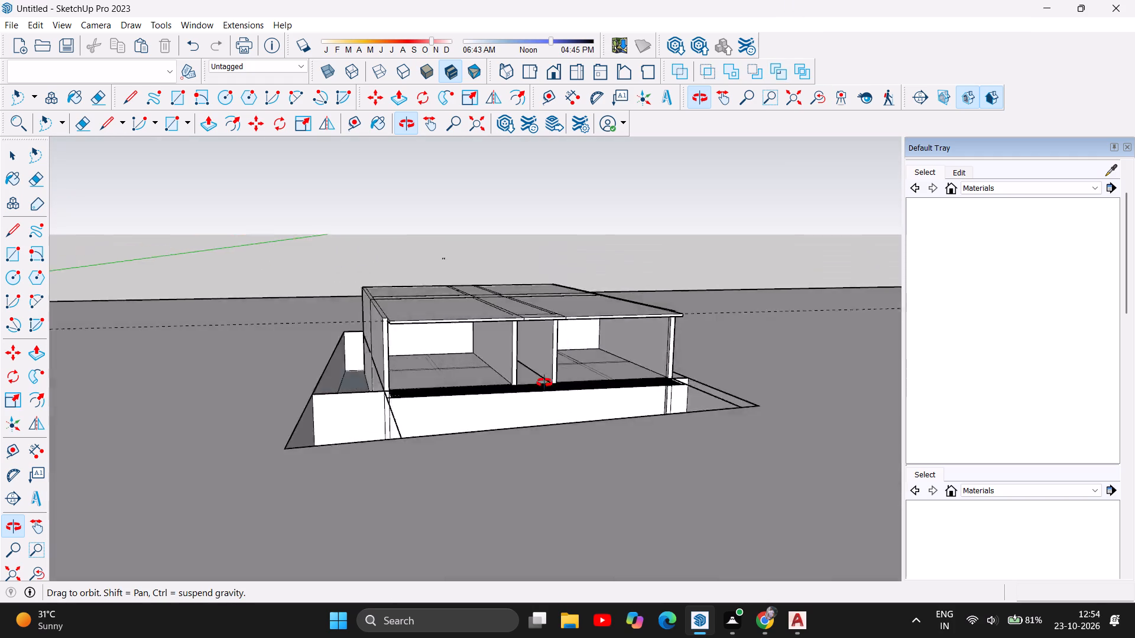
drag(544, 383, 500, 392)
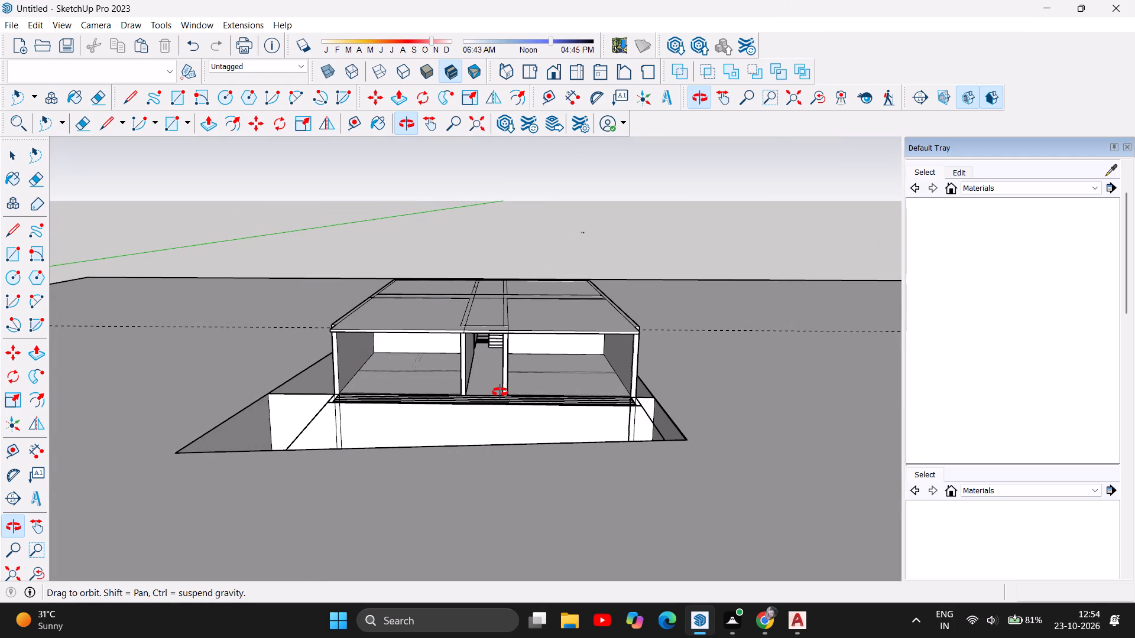
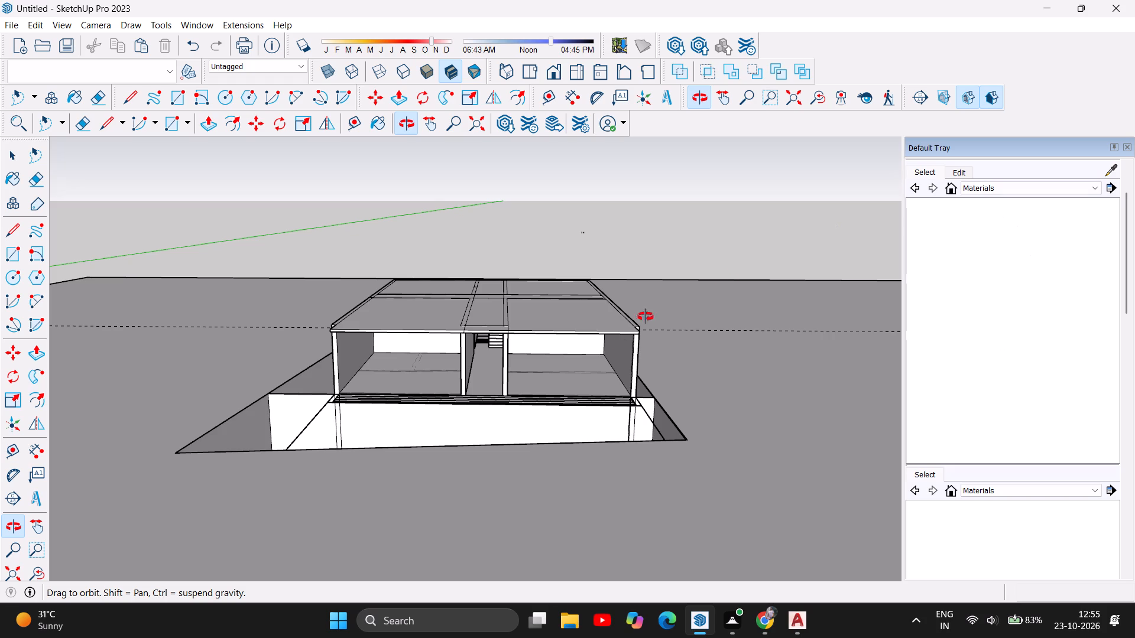
Examine the building's exterior from the front, side and above, including the roof, front steps and sunken plot.
drag(569, 399, 498, 341)
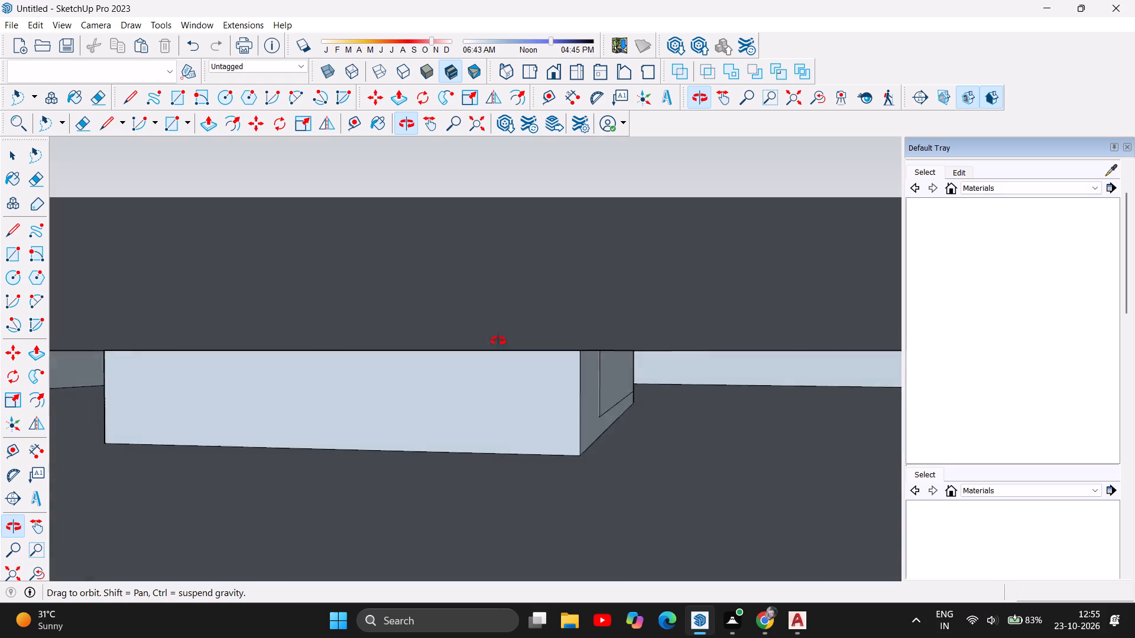
drag(498, 341, 524, 403)
drag(280, 315, 329, 334)
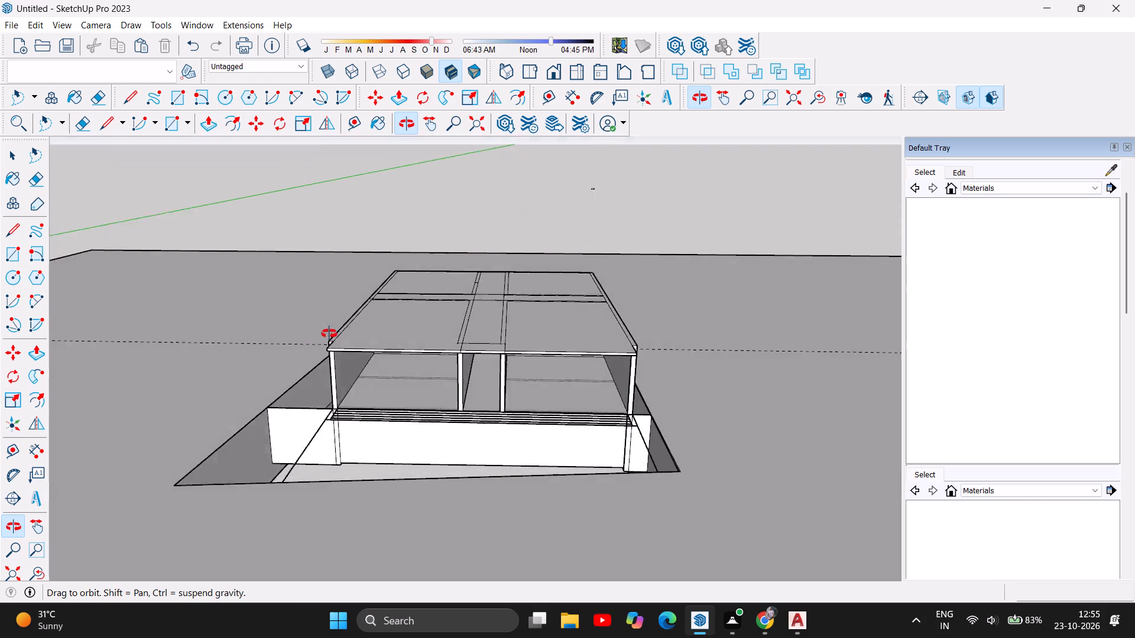
drag(329, 334, 751, 452)
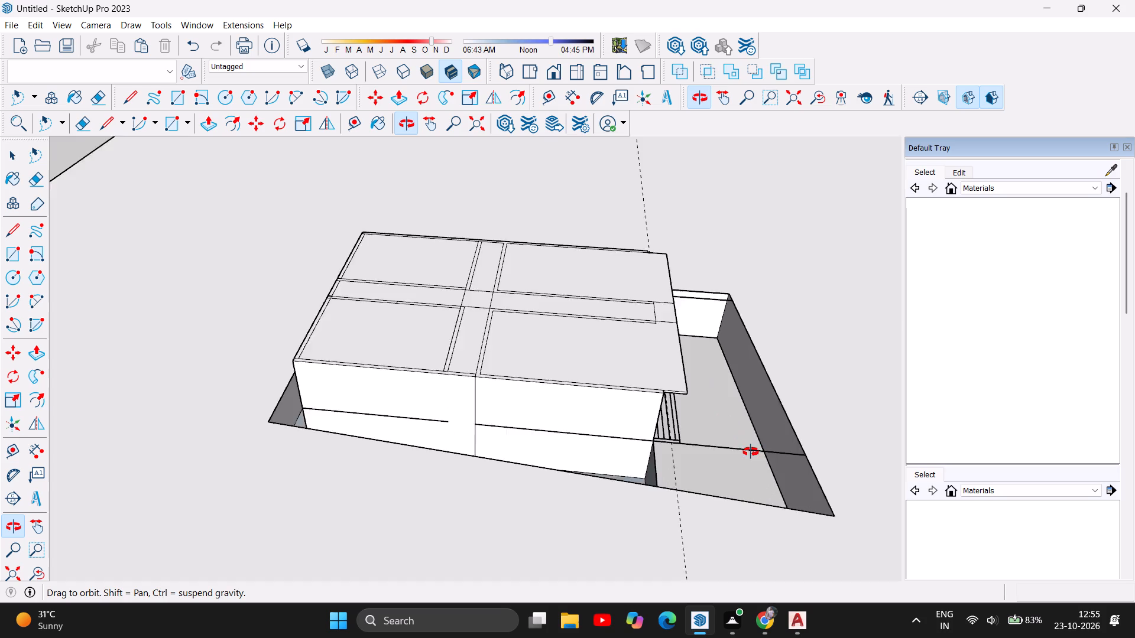
drag(751, 452, 536, 470)
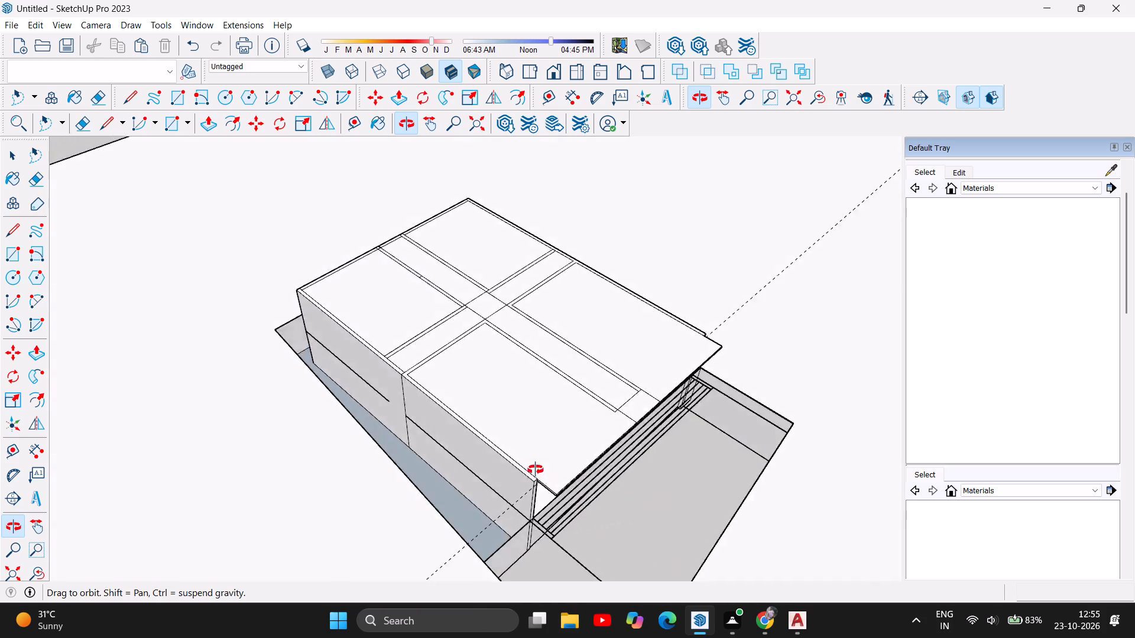
drag(536, 470, 290, 383)
drag(418, 427, 421, 425)
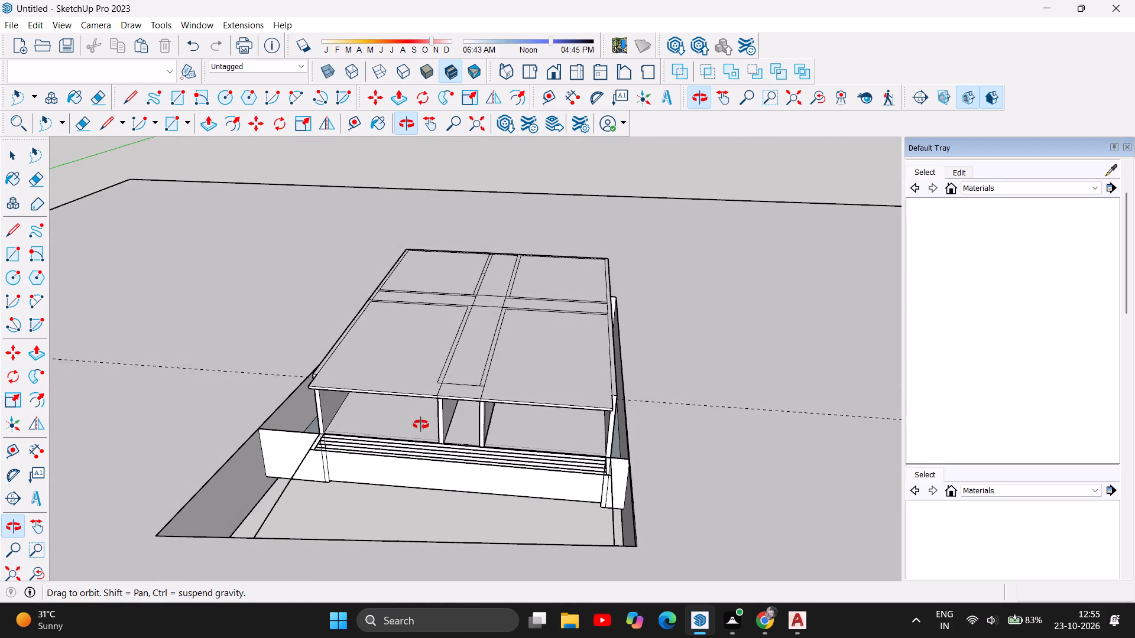
drag(421, 425, 433, 337)
Inspect the central corridor and the staircase at its far end from the building's open front.
scroll(464, 343, up, 2)
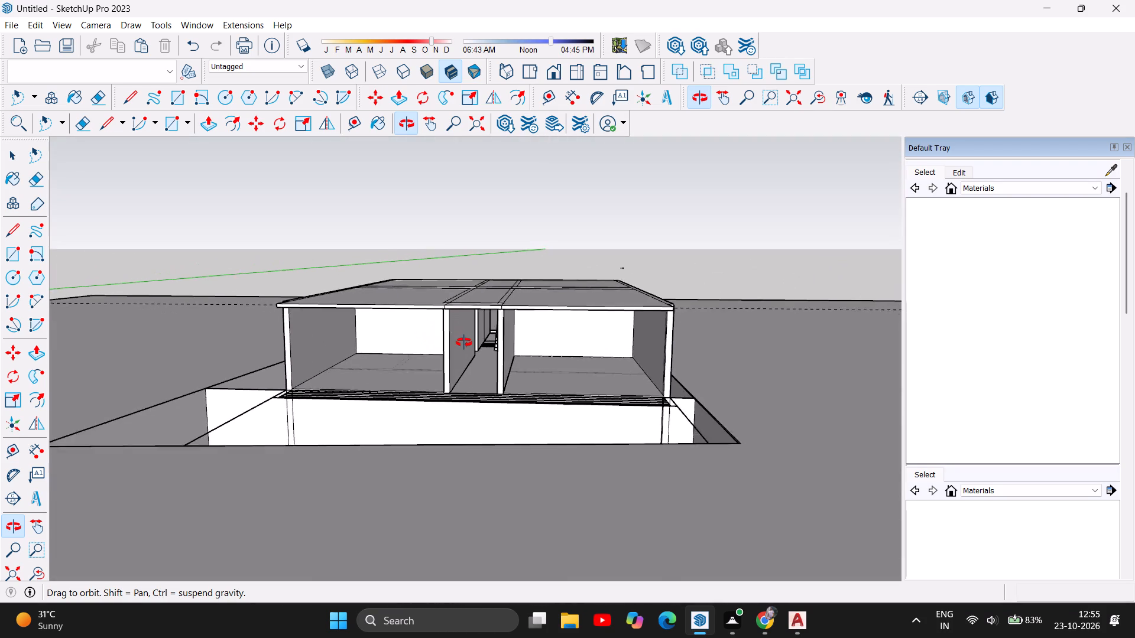
scroll(464, 343, up, 8)
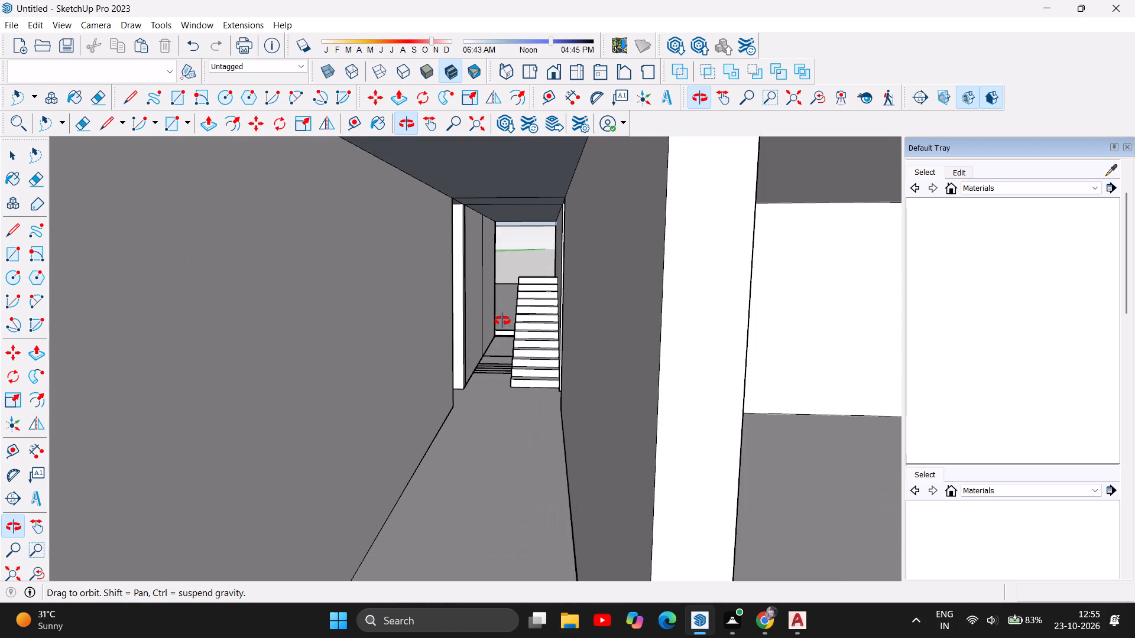
drag(502, 321, 508, 320)
scroll(539, 257, up, 2)
scroll(533, 280, down, 2)
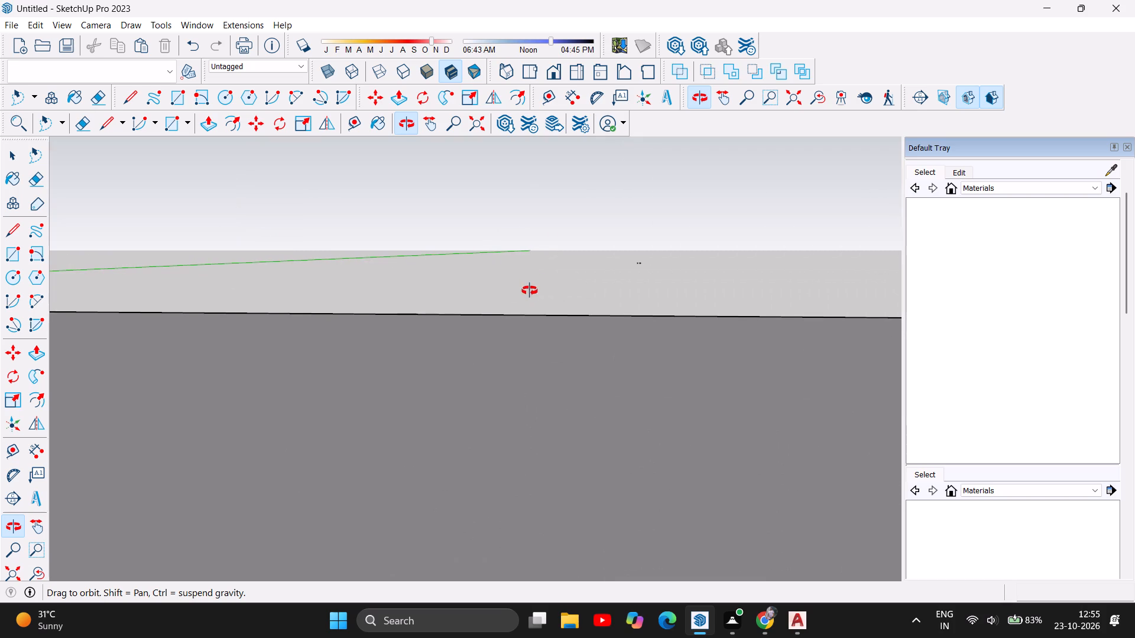
scroll(475, 364, down, 5)
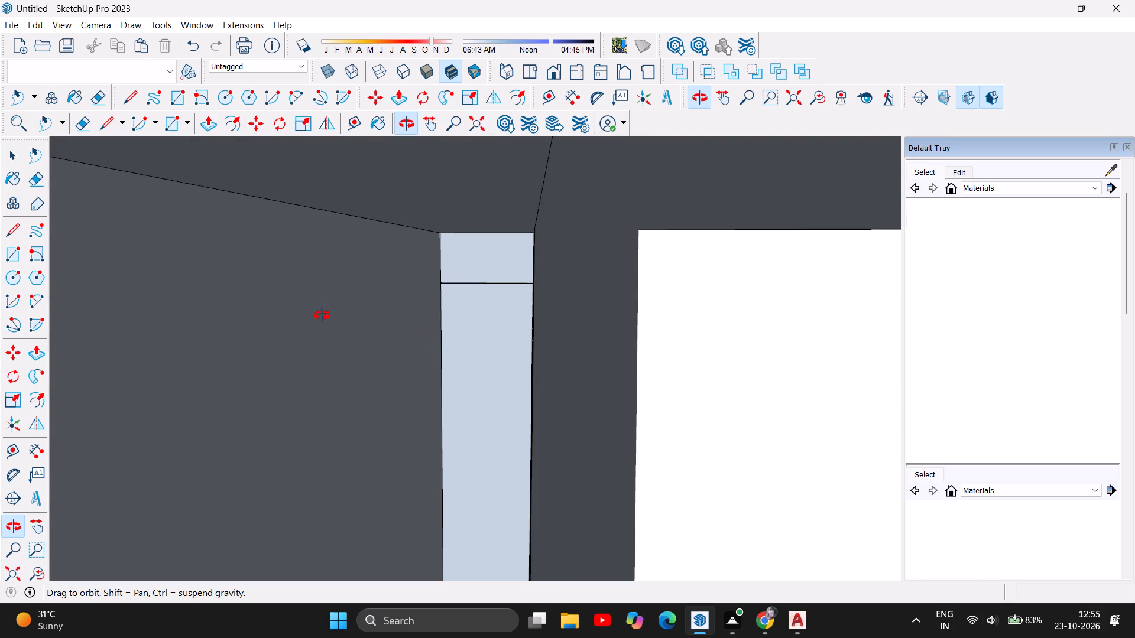
scroll(308, 316, down, 2)
scroll(419, 314, down, 4)
scroll(563, 294, down, 3)
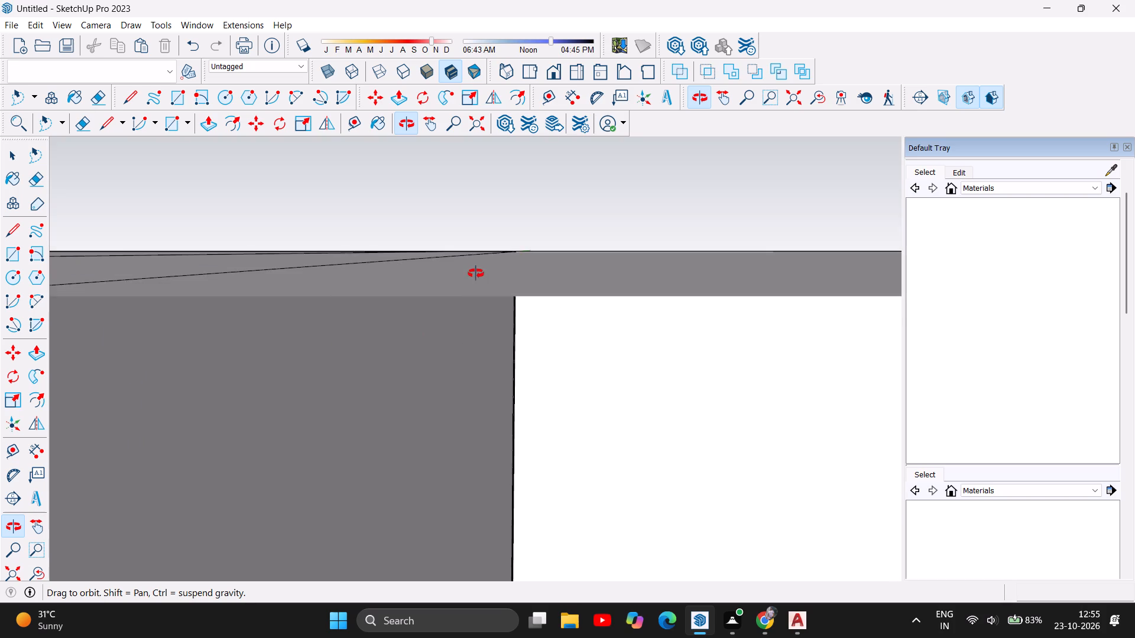
scroll(481, 270, down, 4)
scroll(610, 260, down, 14)
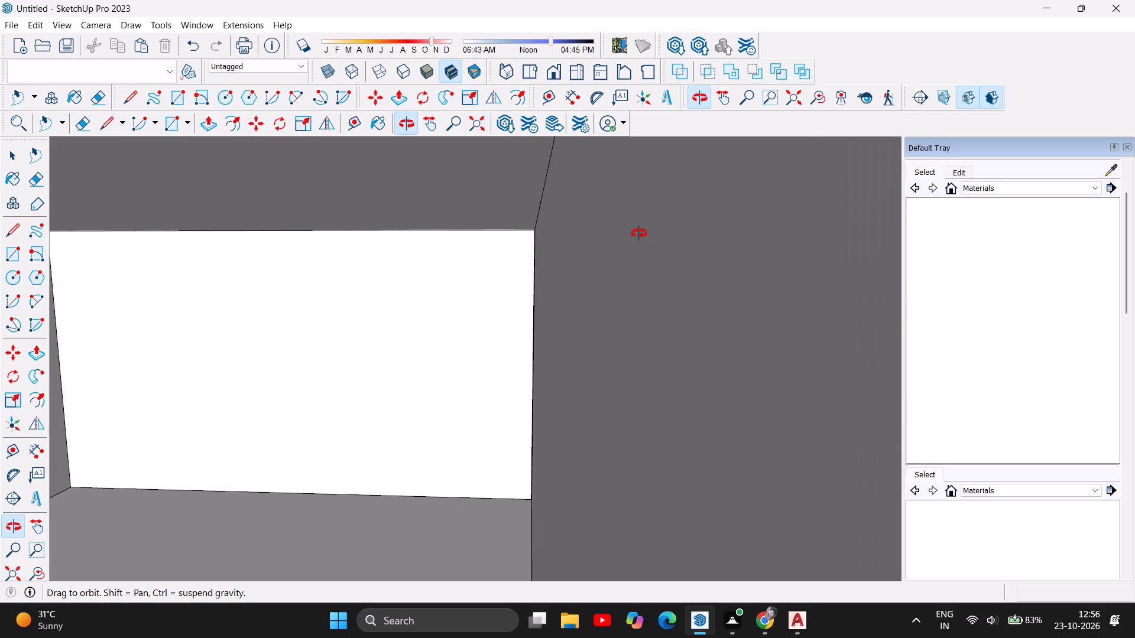
scroll(639, 233, down, 1)
scroll(349, 350, down, 10)
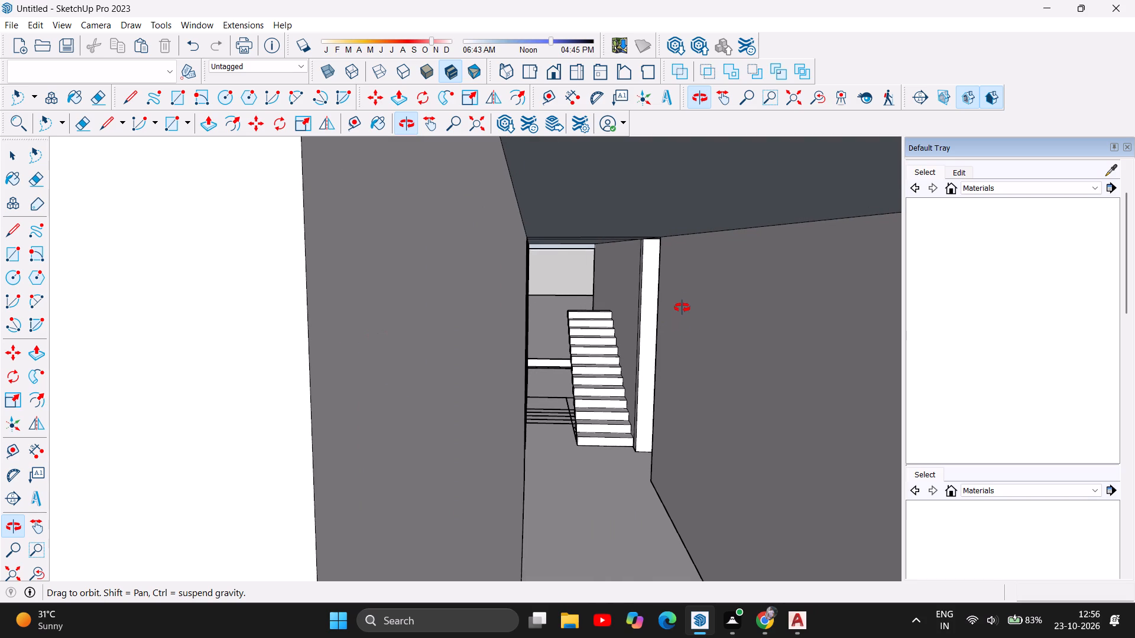
scroll(685, 303, up, 2)
scroll(598, 298, up, 9)
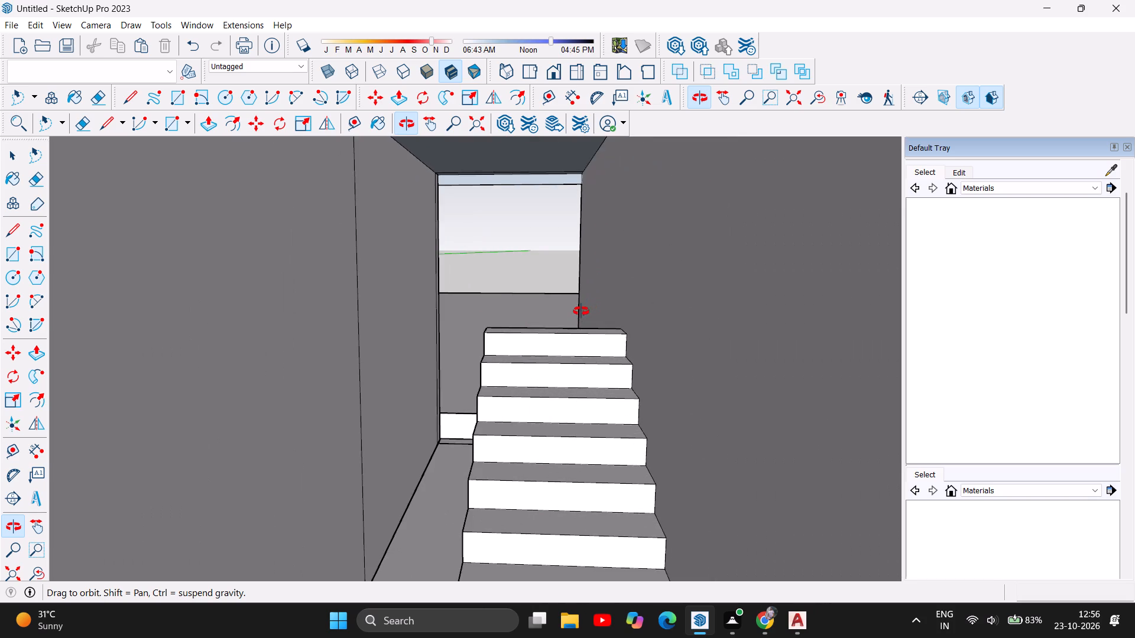
scroll(581, 311, up, 1)
scroll(508, 340, up, 2)
Look over the flat roof and the partition wall outlines on its surface.
drag(460, 341, 502, 381)
drag(428, 331, 440, 362)
scroll(436, 375, down, 8)
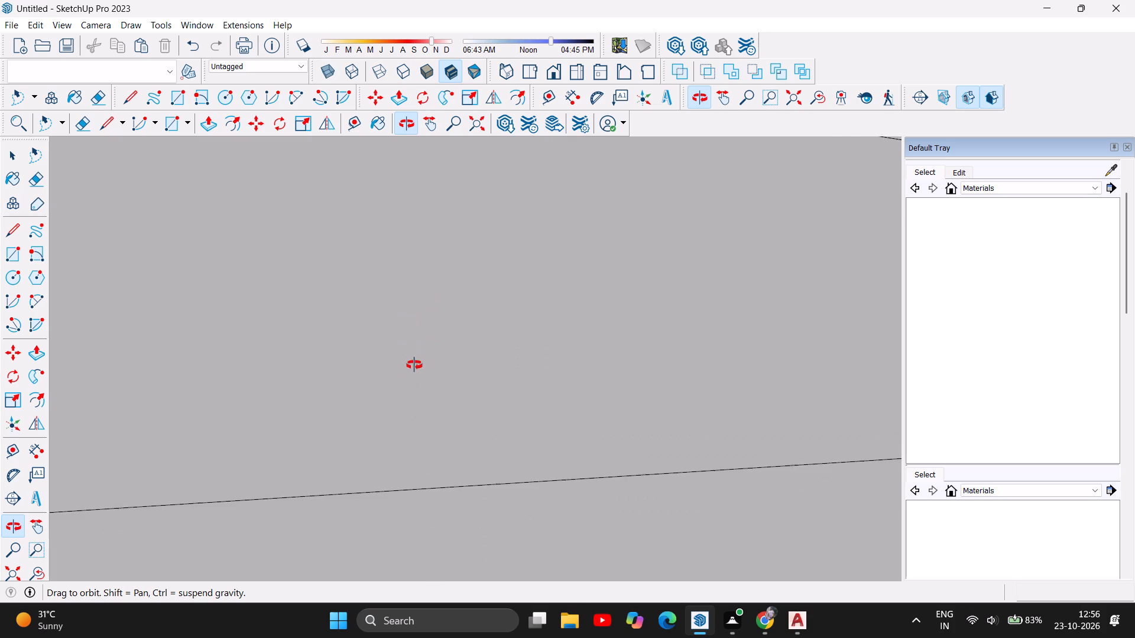
scroll(464, 331, up, 13)
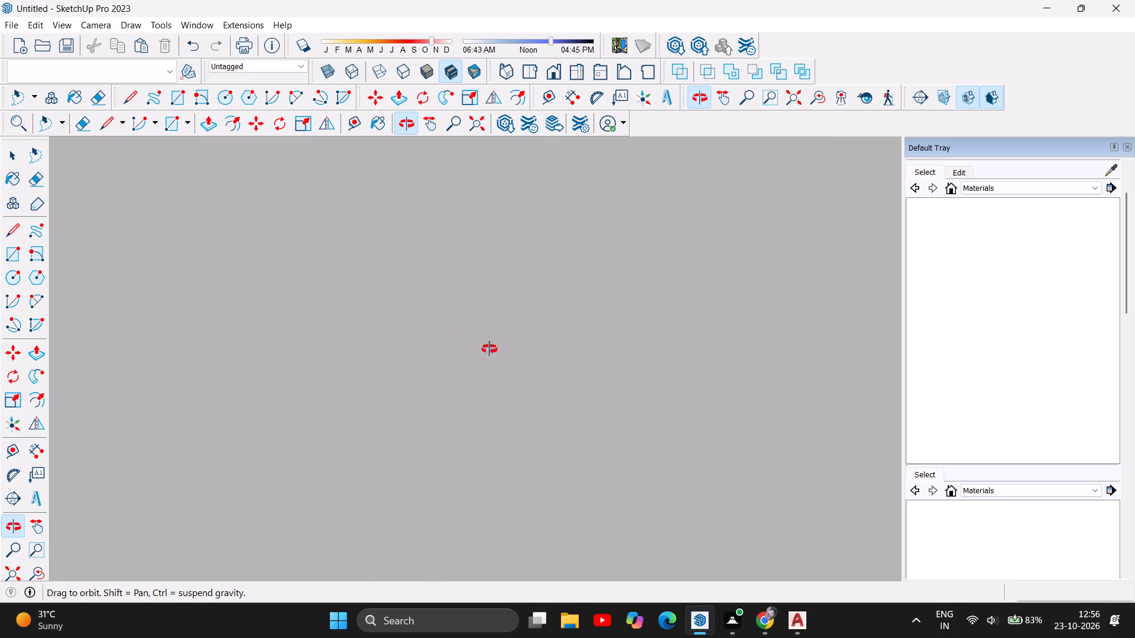
drag(504, 357, 346, 344)
drag(609, 391, 517, 385)
drag(517, 385, 389, 372)
drag(576, 396, 553, 395)
scroll(557, 399, down, 6)
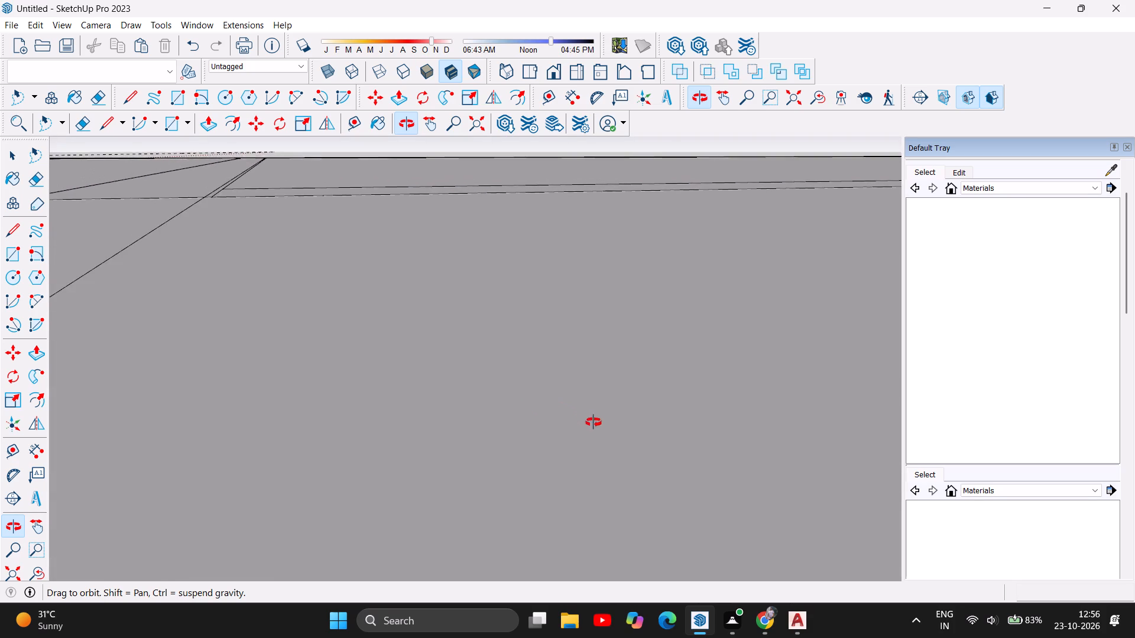
scroll(638, 413, down, 20)
scroll(285, 338, down, 7)
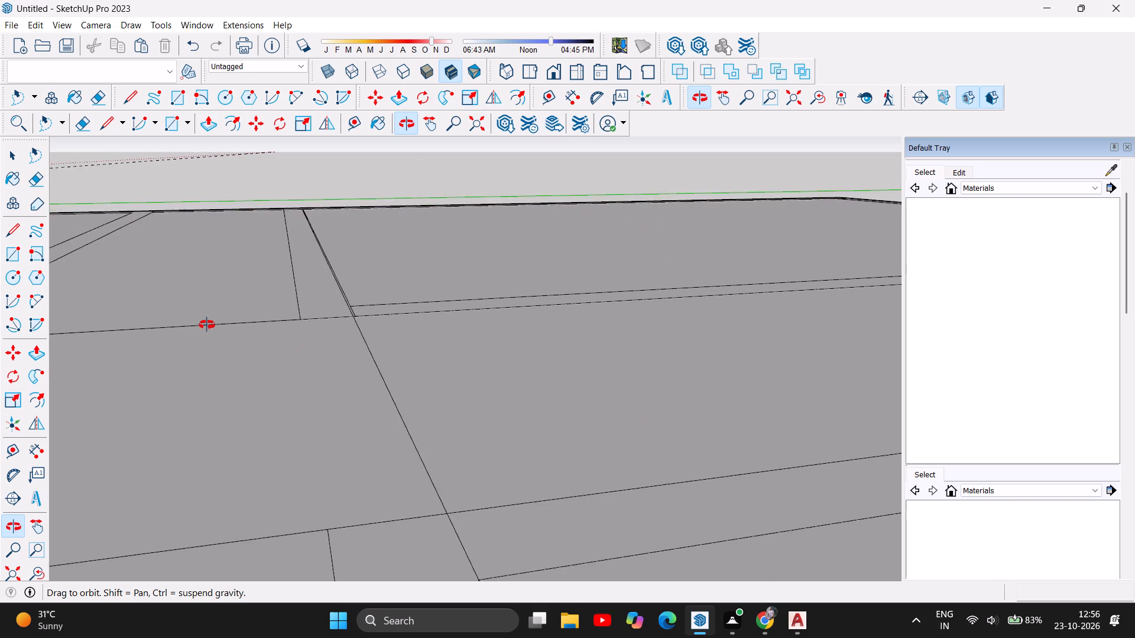
scroll(204, 324, down, 14)
drag(268, 318, 461, 346)
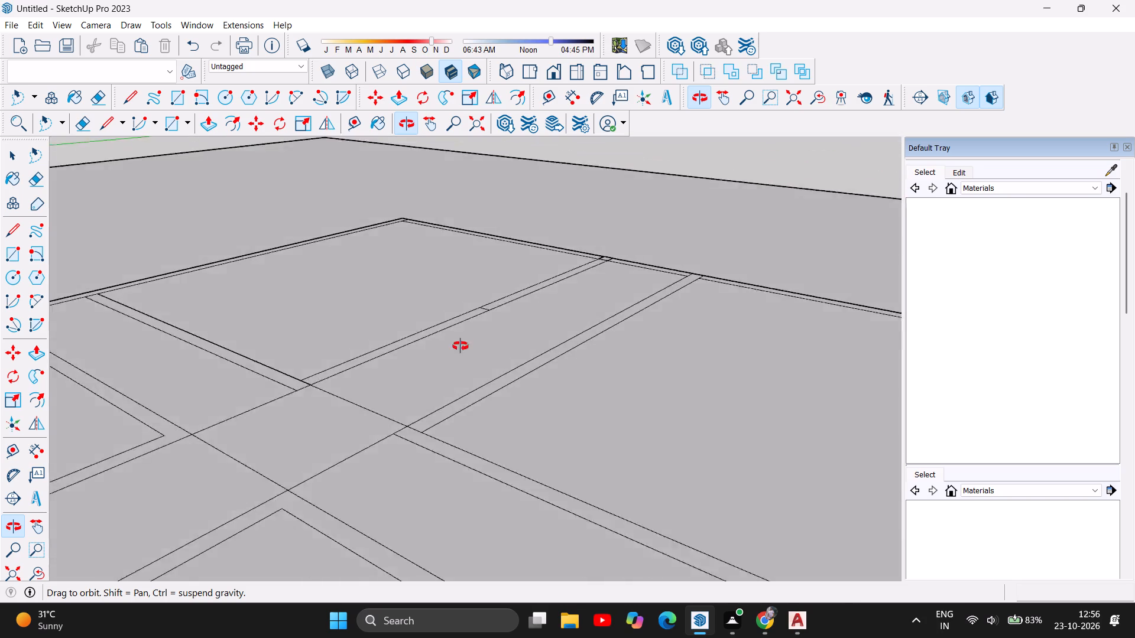
Inspect the staircase and the opening behind it at the end of the central corridor.
drag(461, 346, 606, 215)
scroll(550, 386, up, 6)
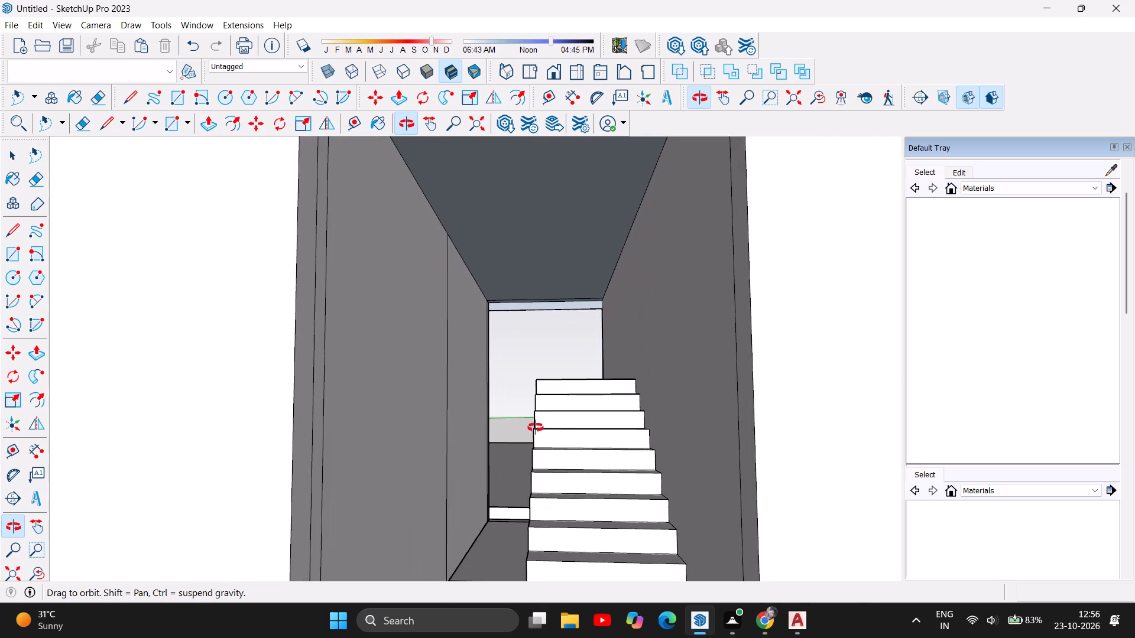
scroll(517, 439, up, 5)
scroll(517, 439, down, 3)
drag(554, 442, 554, 442)
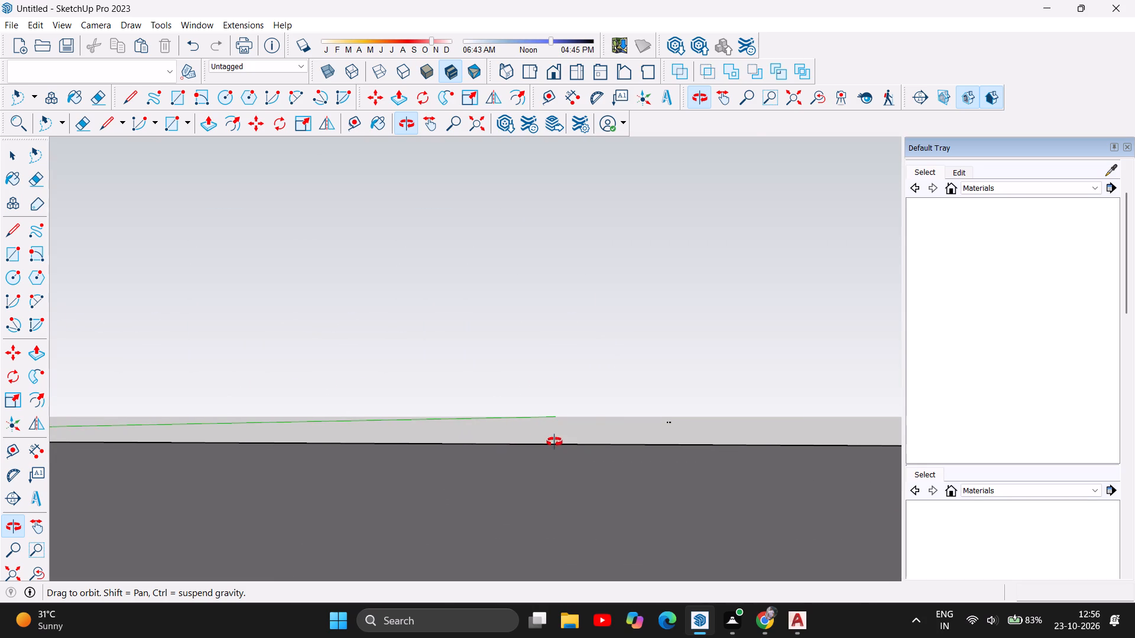
drag(554, 442, 555, 455)
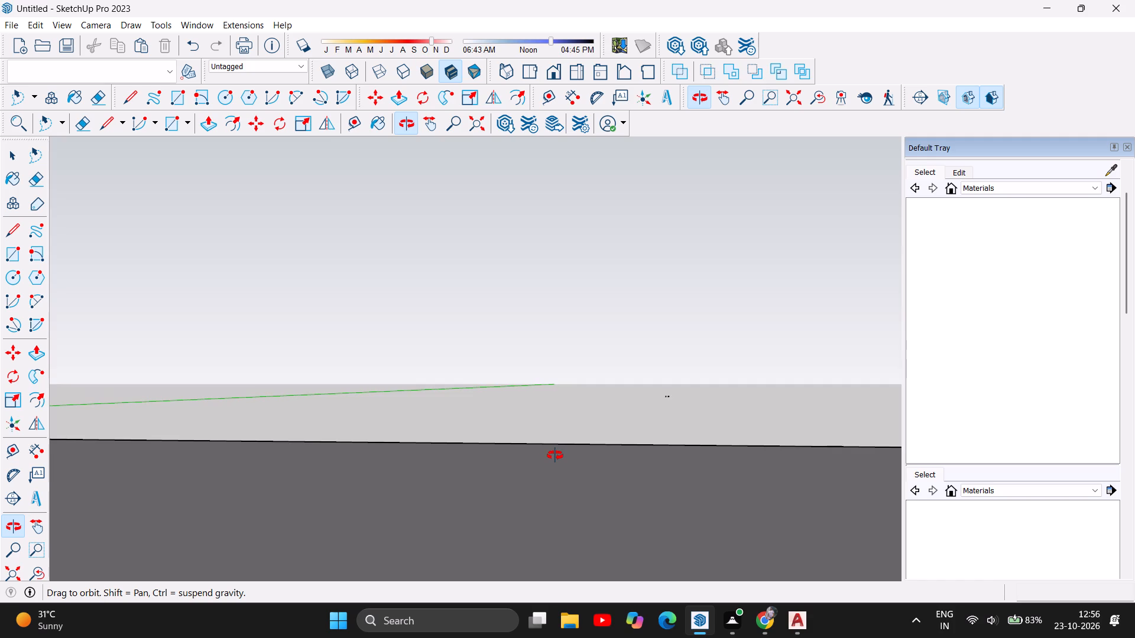
drag(555, 455, 549, 457)
scroll(573, 440, down, 1)
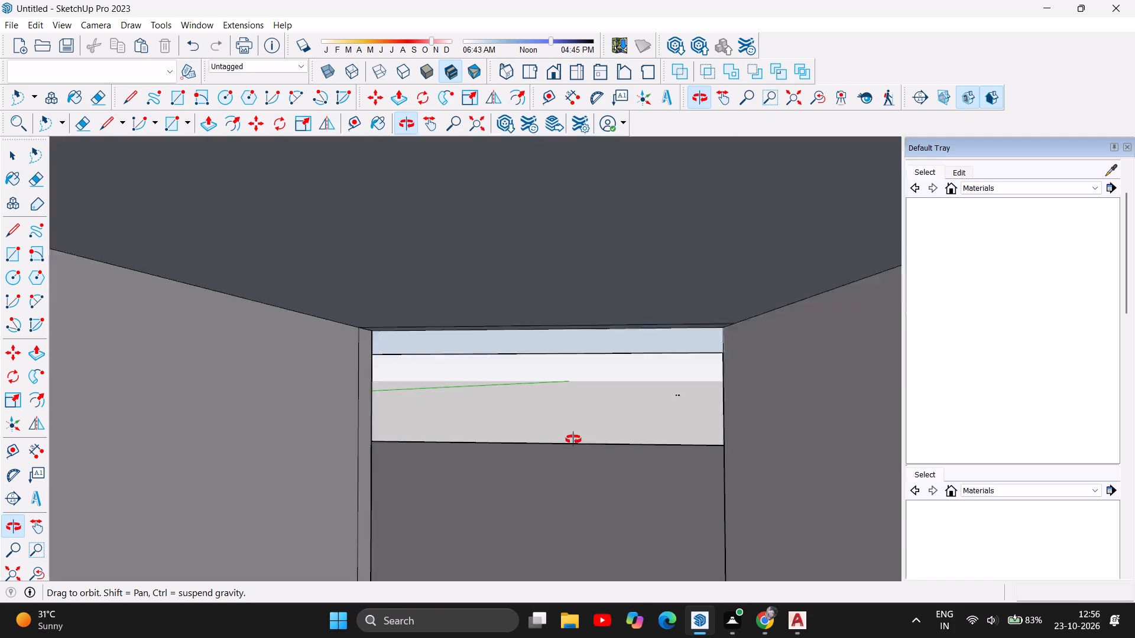
scroll(573, 440, down, 5)
scroll(669, 406, down, 5)
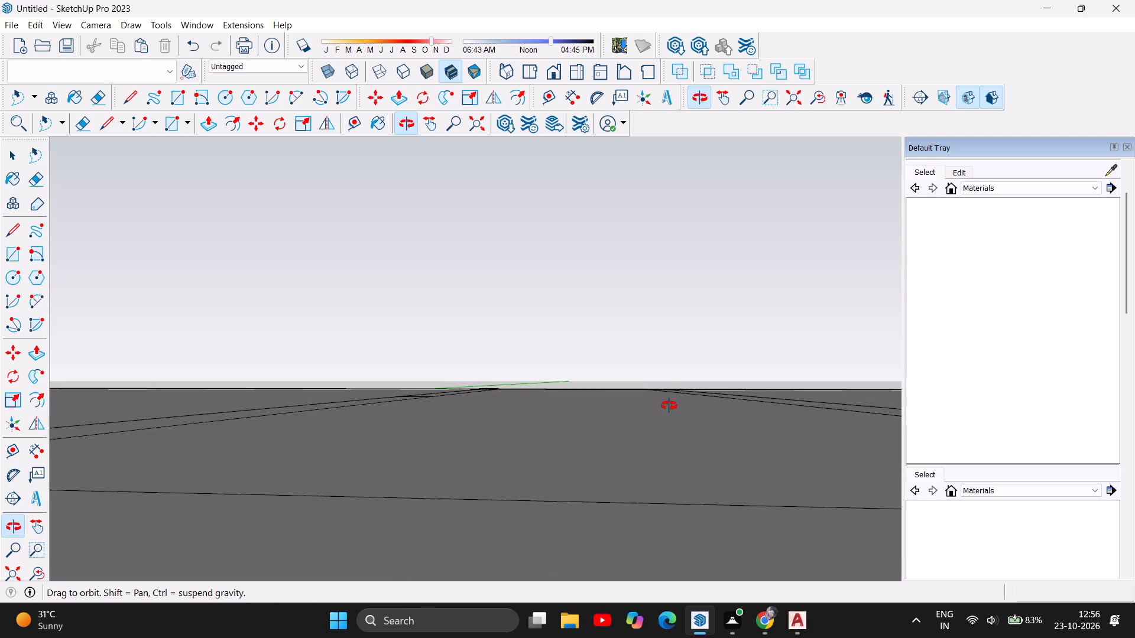
Examine the roof edge and the open front of the building from outside at a low angle.
scroll(669, 406, down, 15)
scroll(669, 406, down, 6)
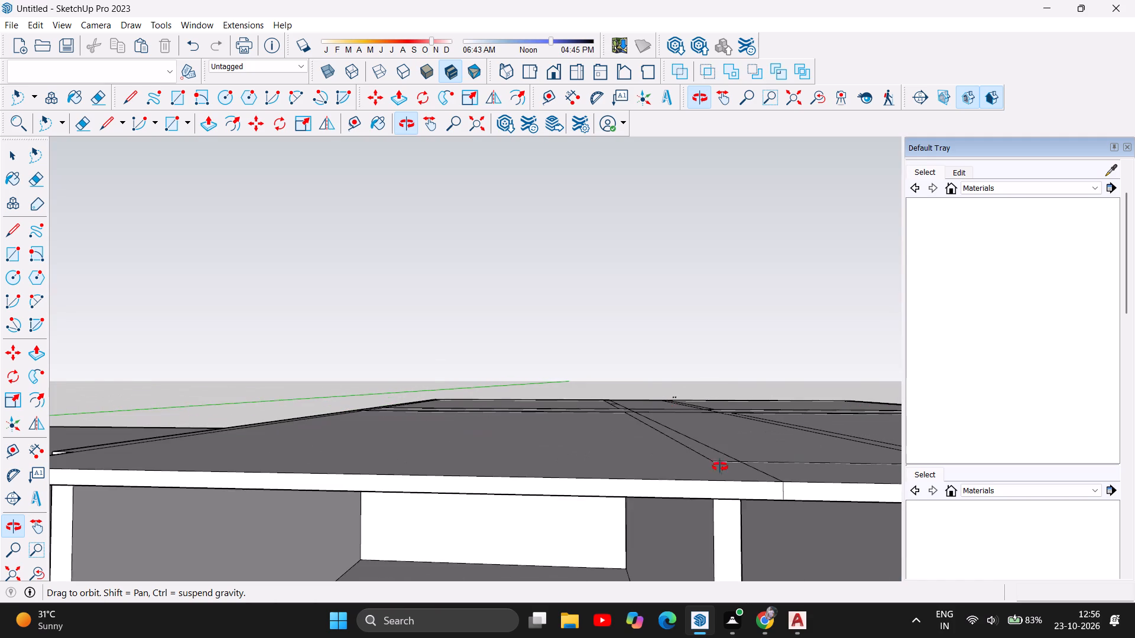
drag(720, 464, 651, 418)
scroll(430, 434, down, 4)
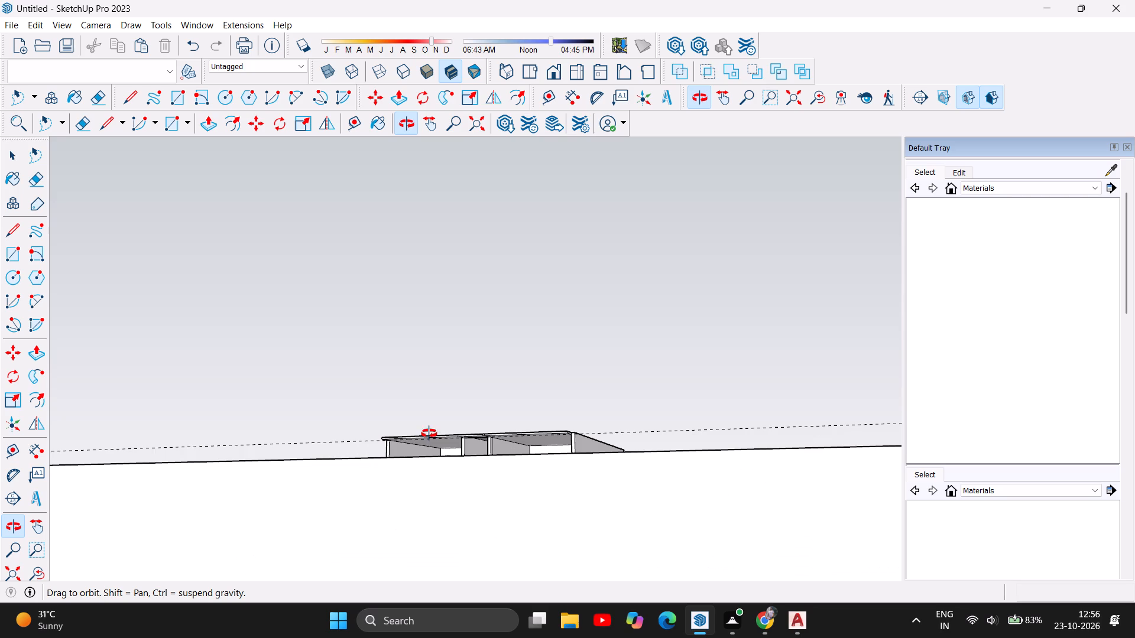
scroll(463, 448, up, 6)
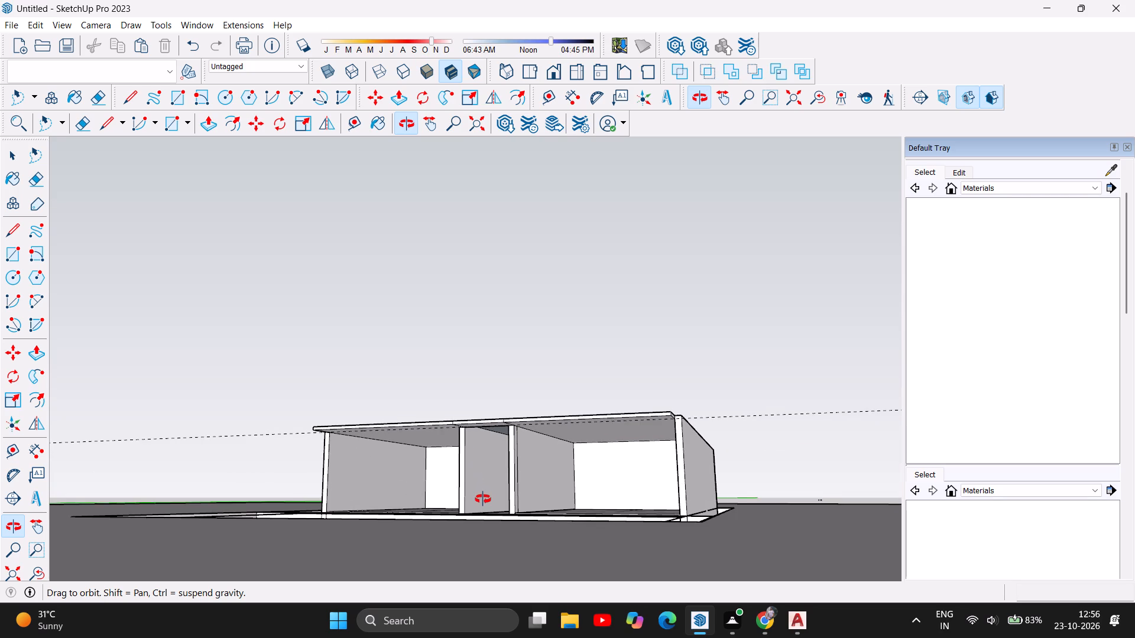
scroll(482, 499, up, 2)
drag(481, 499, 566, 523)
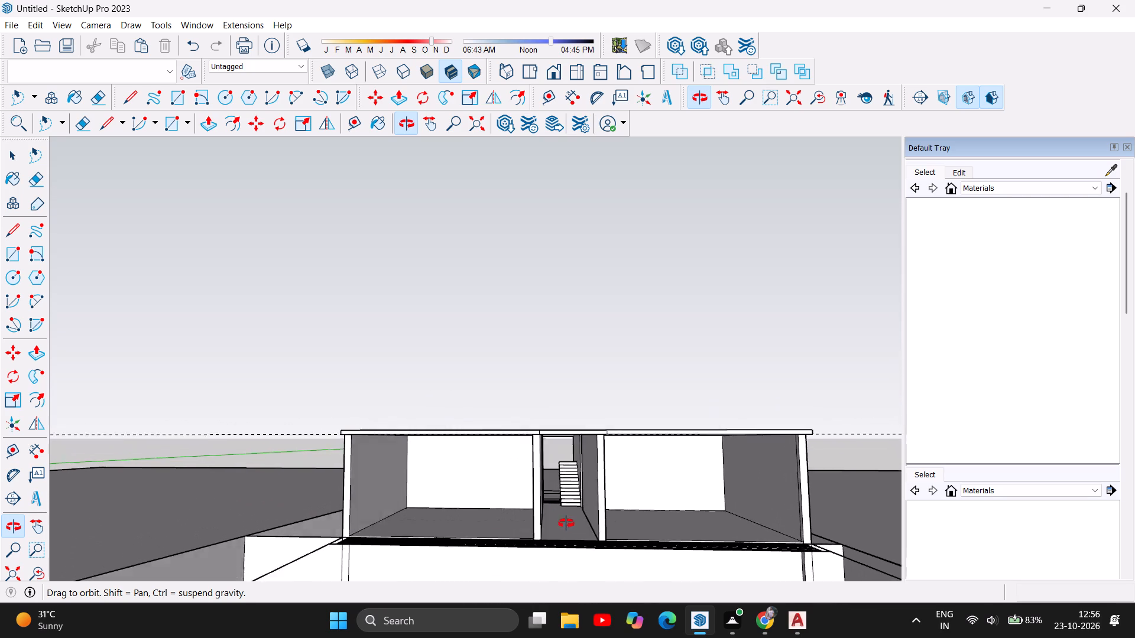
Inspect the central corridor's walls, ceiling and staircase from the front entrance inward.
drag(566, 523, 575, 523)
scroll(597, 491, up, 4)
drag(574, 506, 559, 509)
scroll(540, 487, up, 1)
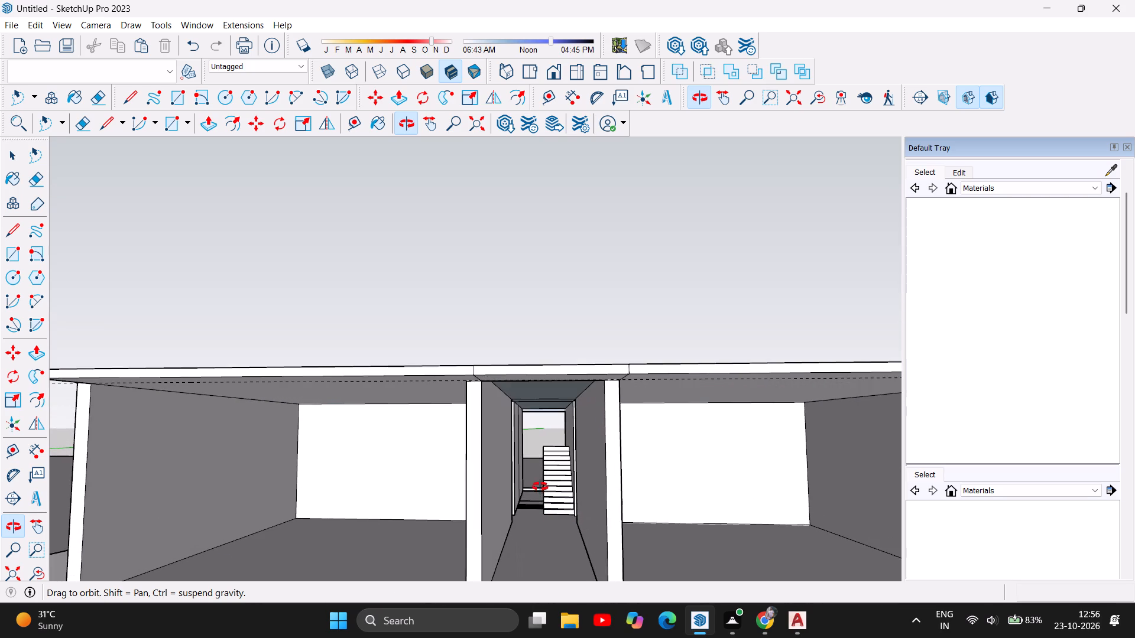
scroll(548, 487, up, 3)
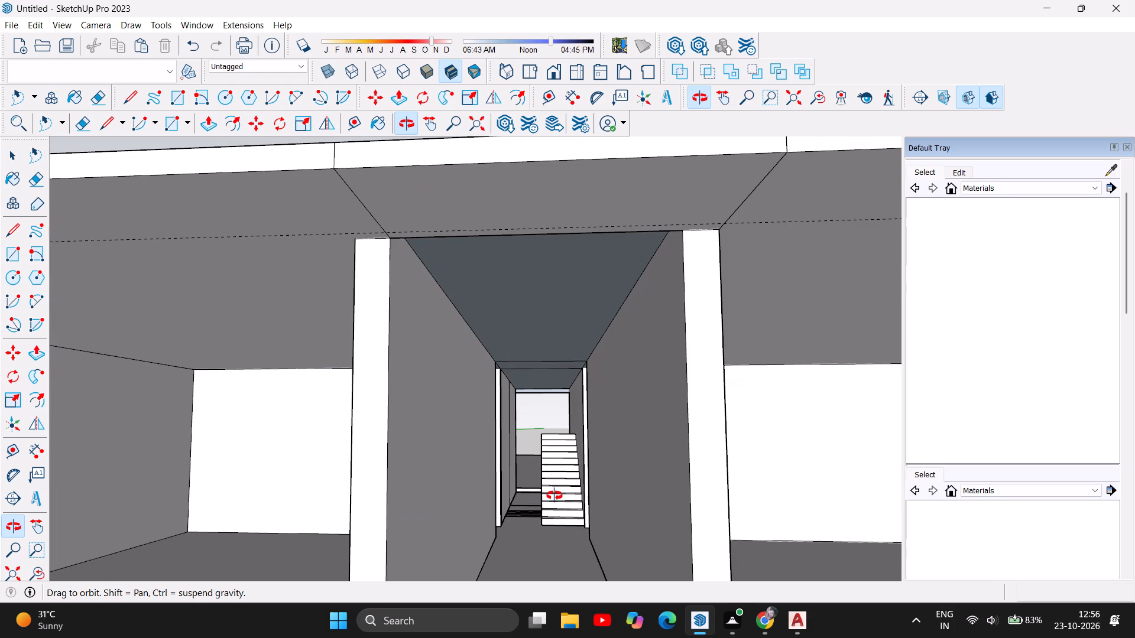
scroll(554, 496, up, 1)
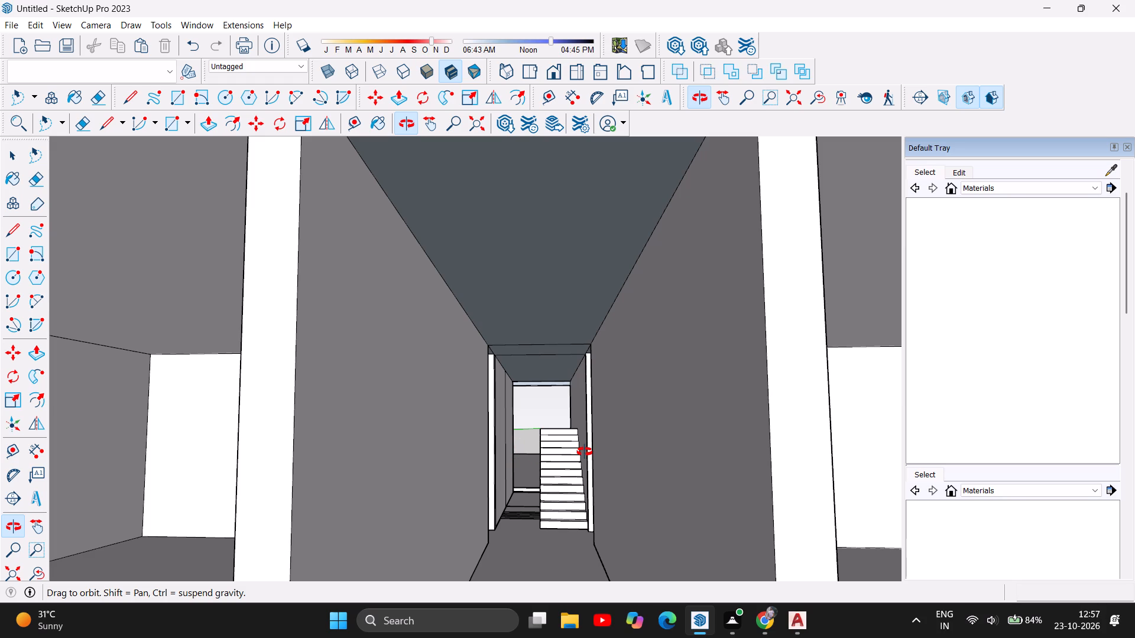
scroll(543, 445, up, 7)
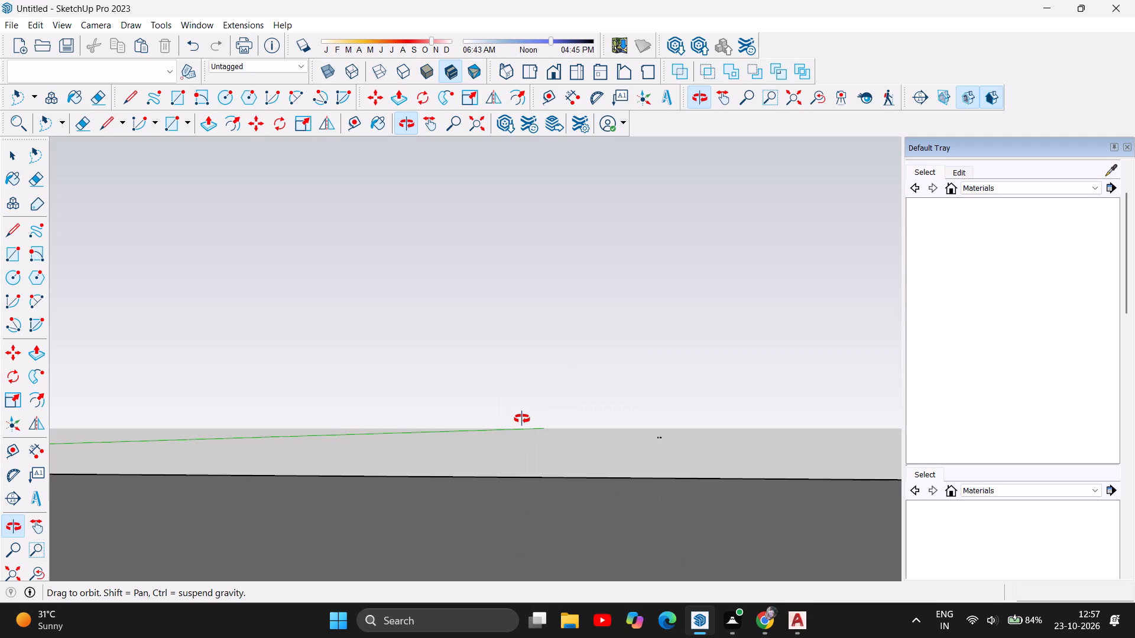
scroll(521, 428, down, 2)
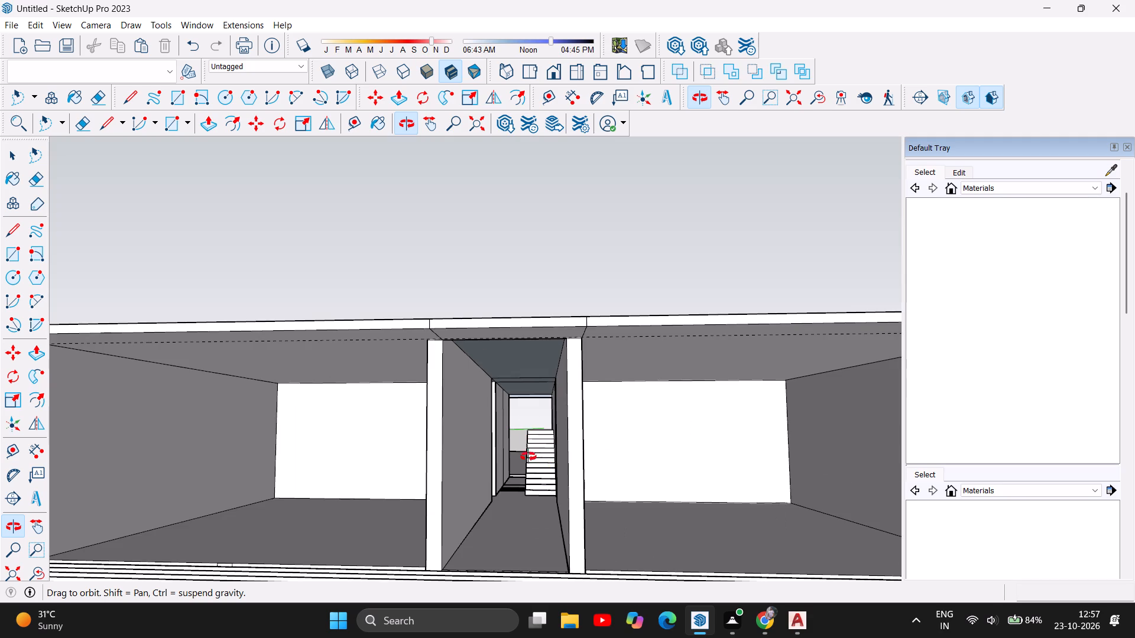
scroll(527, 455, up, 6)
scroll(527, 432, down, 1)
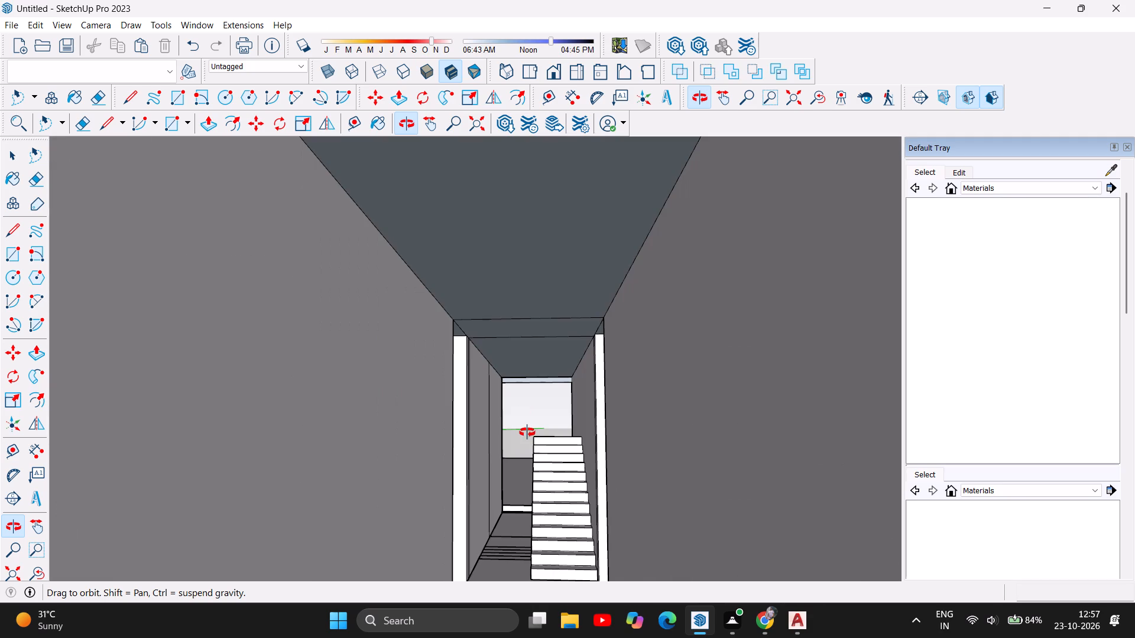
drag(537, 442, 535, 461)
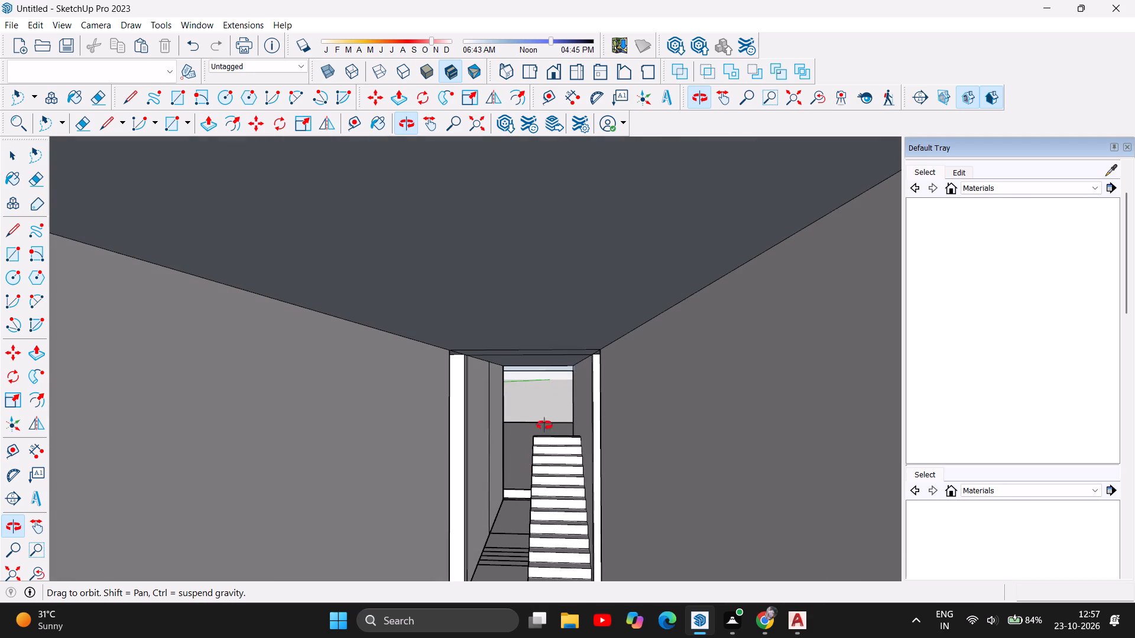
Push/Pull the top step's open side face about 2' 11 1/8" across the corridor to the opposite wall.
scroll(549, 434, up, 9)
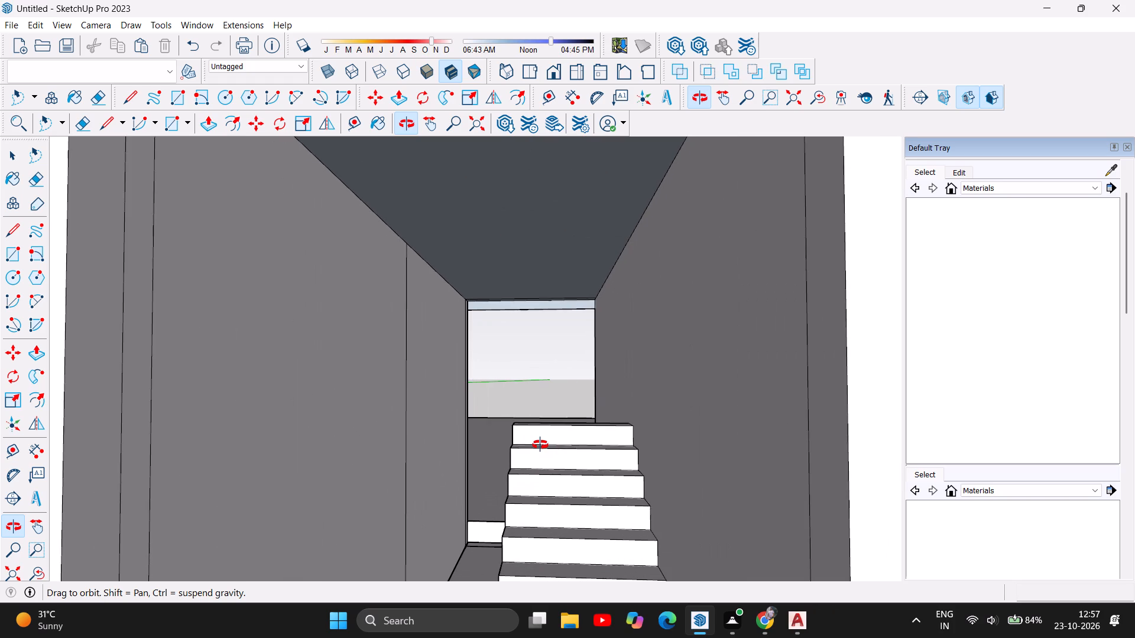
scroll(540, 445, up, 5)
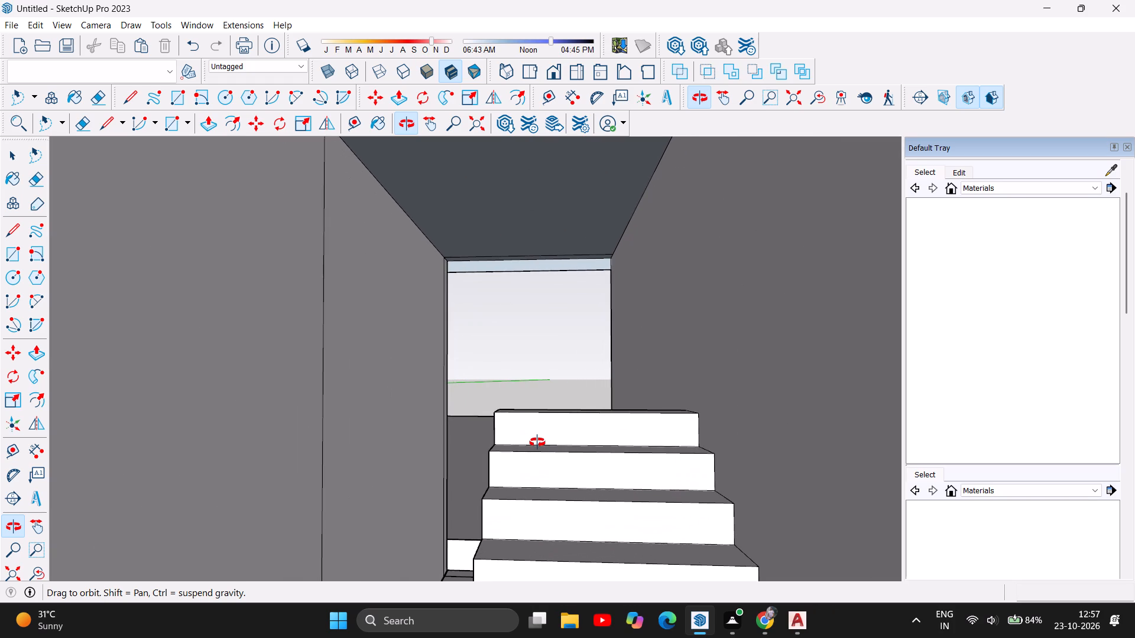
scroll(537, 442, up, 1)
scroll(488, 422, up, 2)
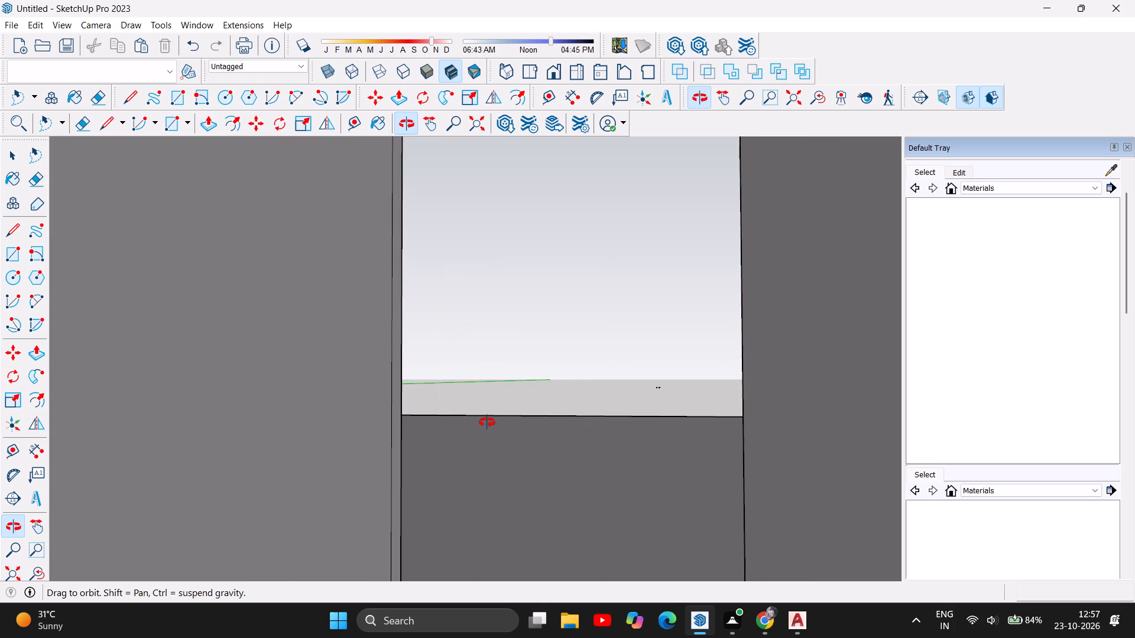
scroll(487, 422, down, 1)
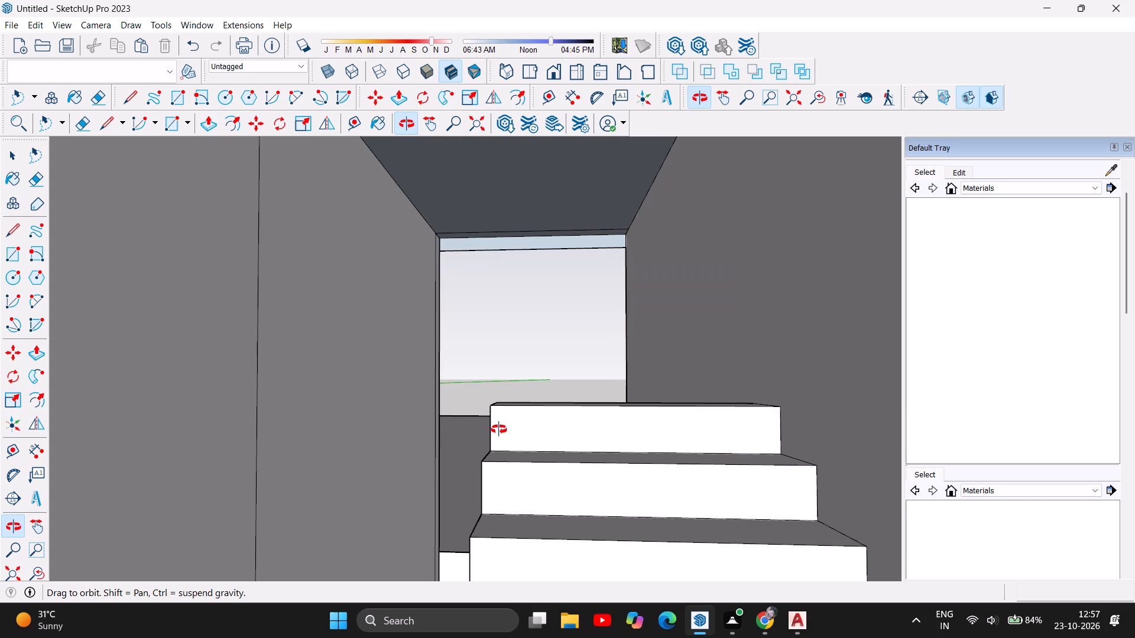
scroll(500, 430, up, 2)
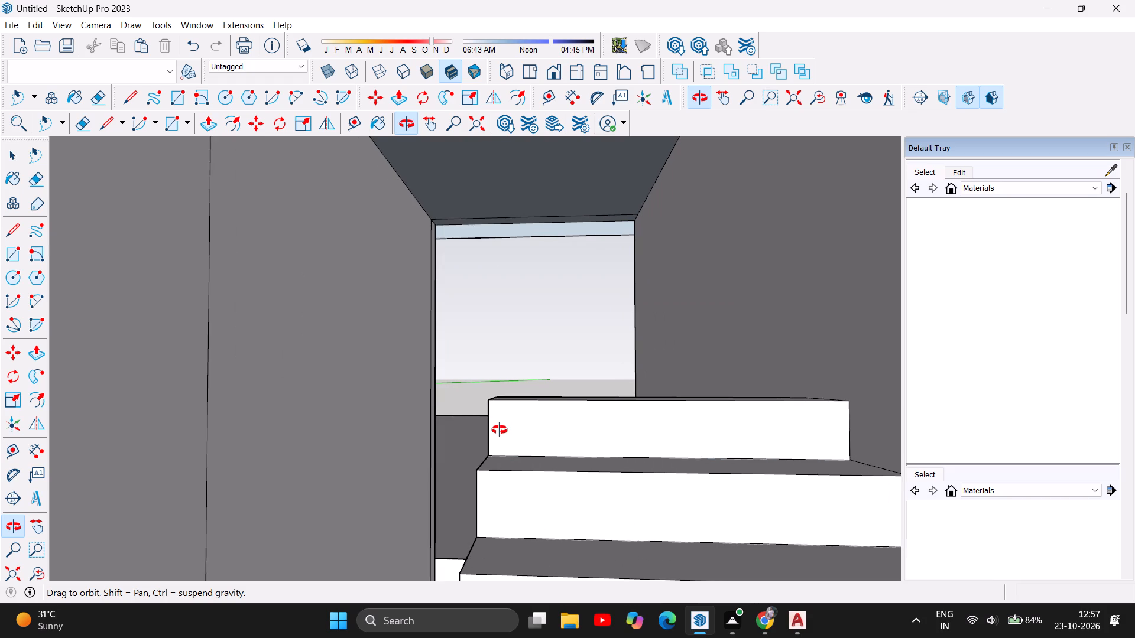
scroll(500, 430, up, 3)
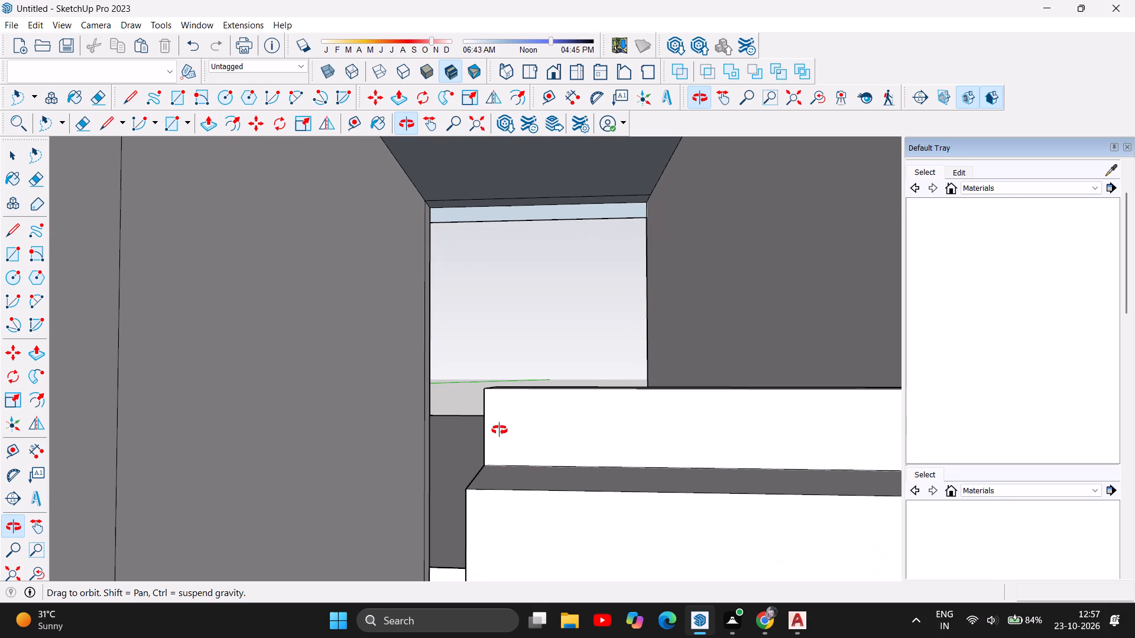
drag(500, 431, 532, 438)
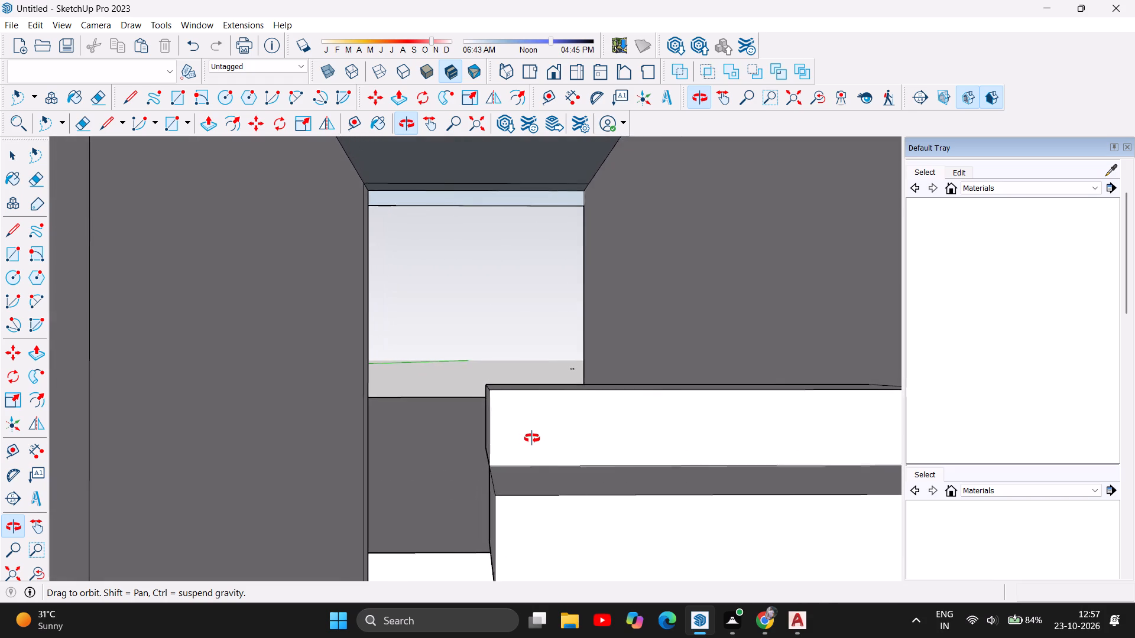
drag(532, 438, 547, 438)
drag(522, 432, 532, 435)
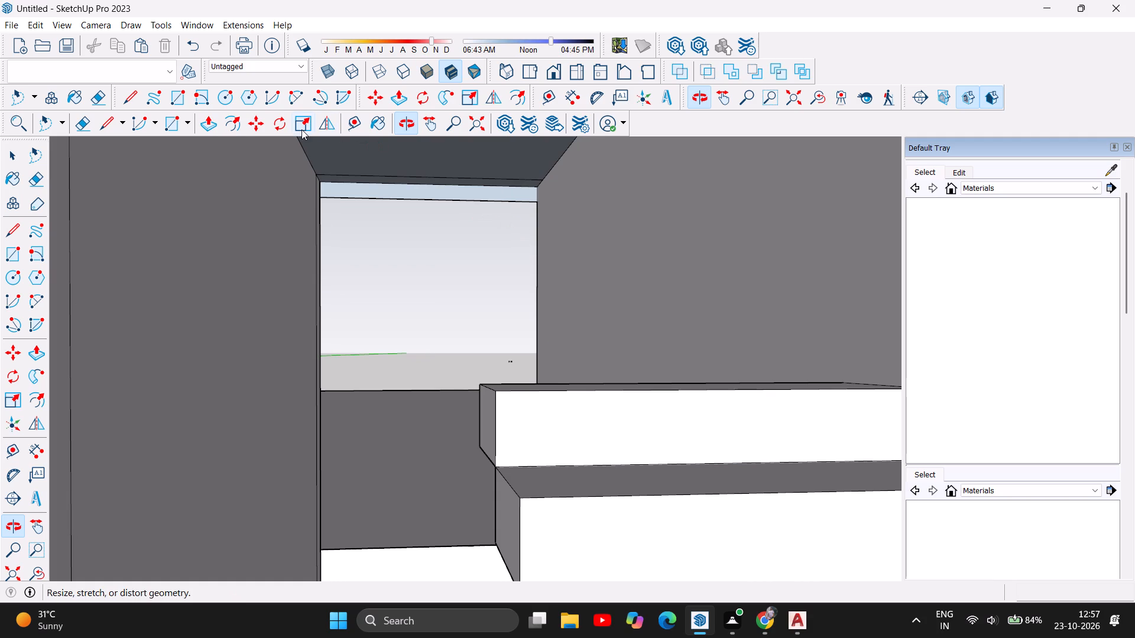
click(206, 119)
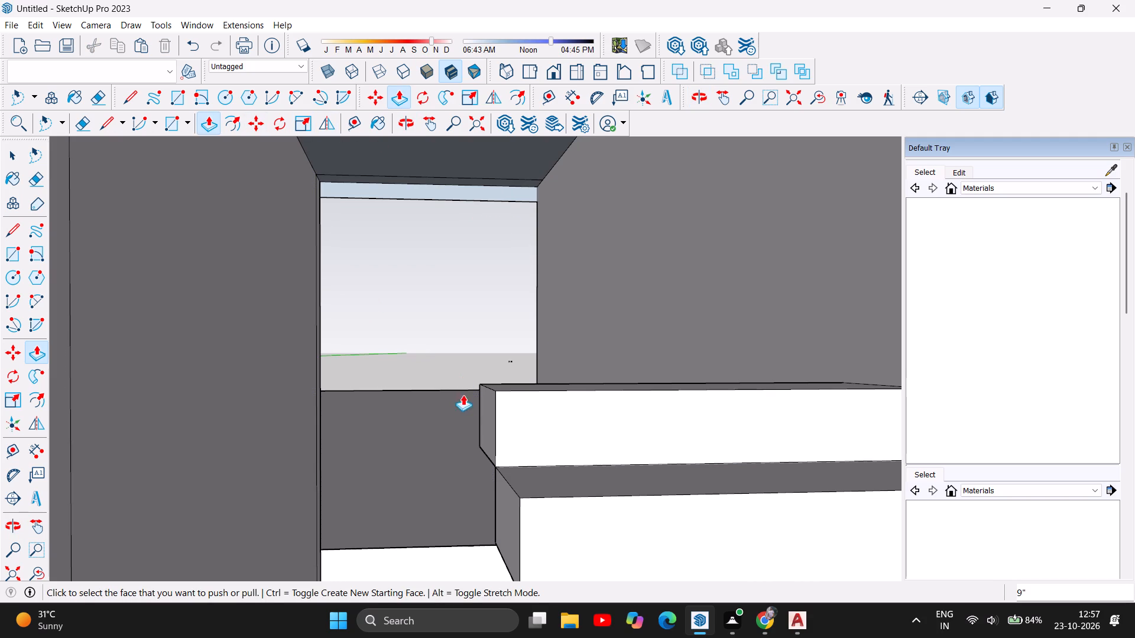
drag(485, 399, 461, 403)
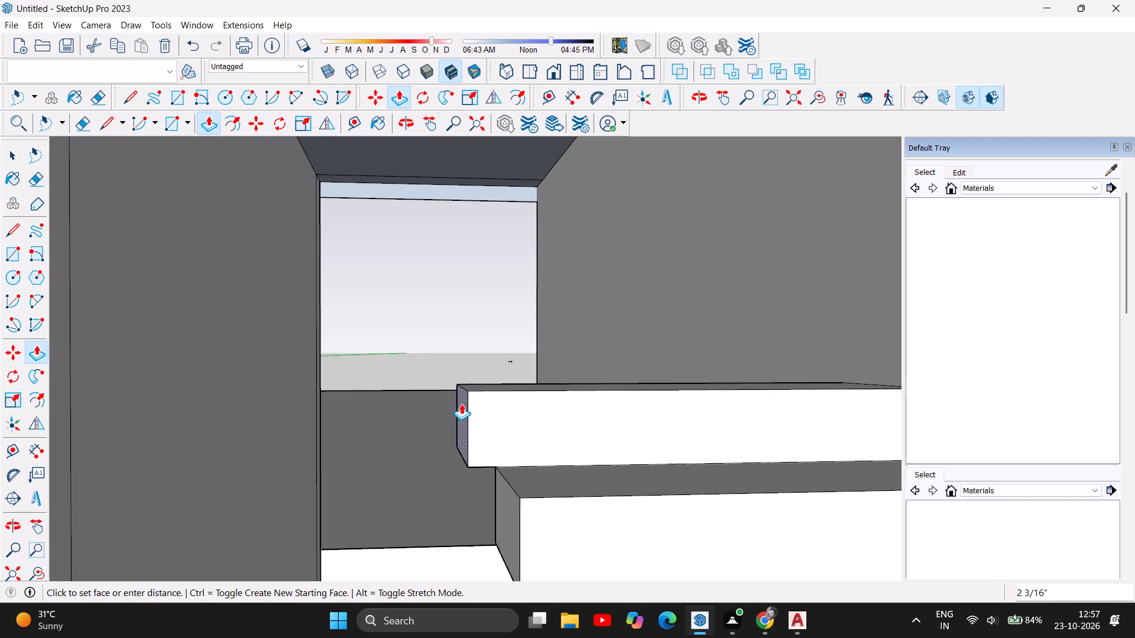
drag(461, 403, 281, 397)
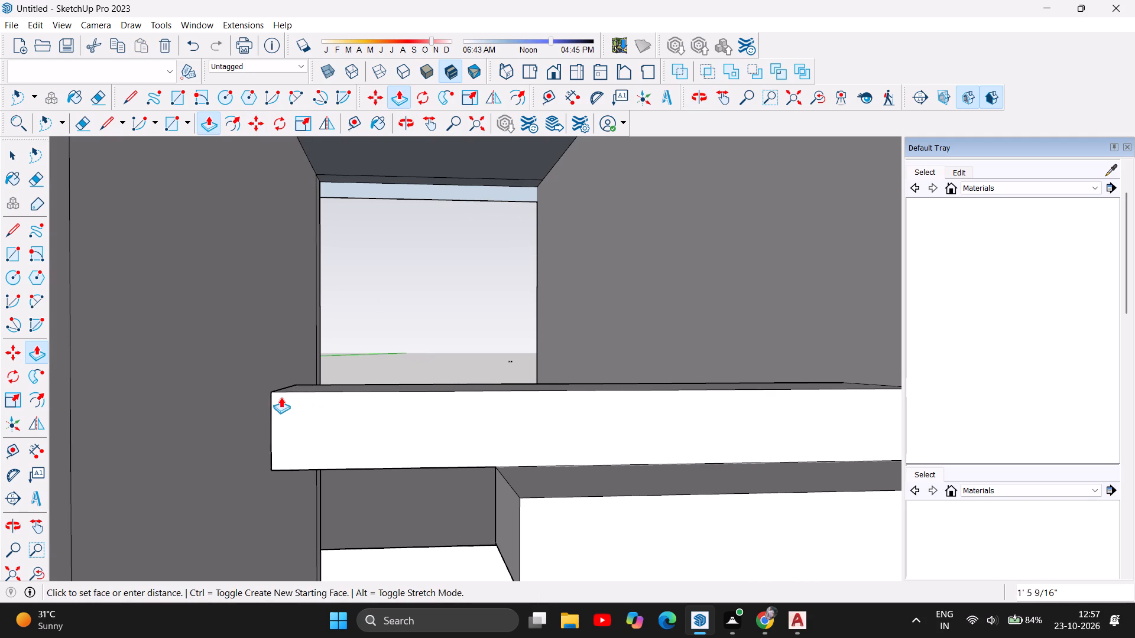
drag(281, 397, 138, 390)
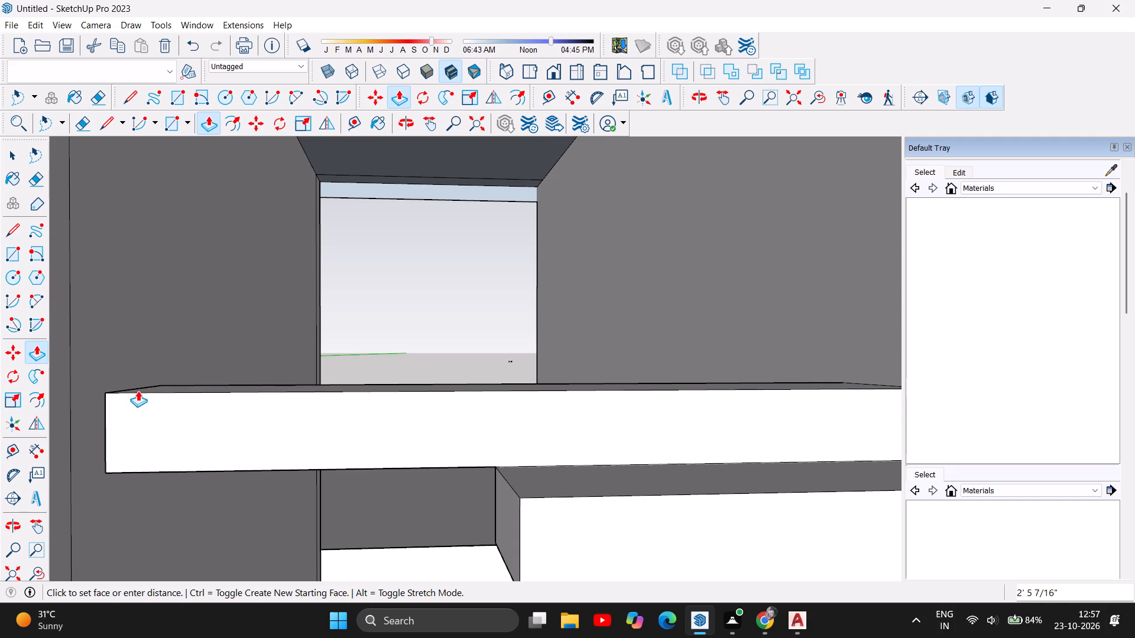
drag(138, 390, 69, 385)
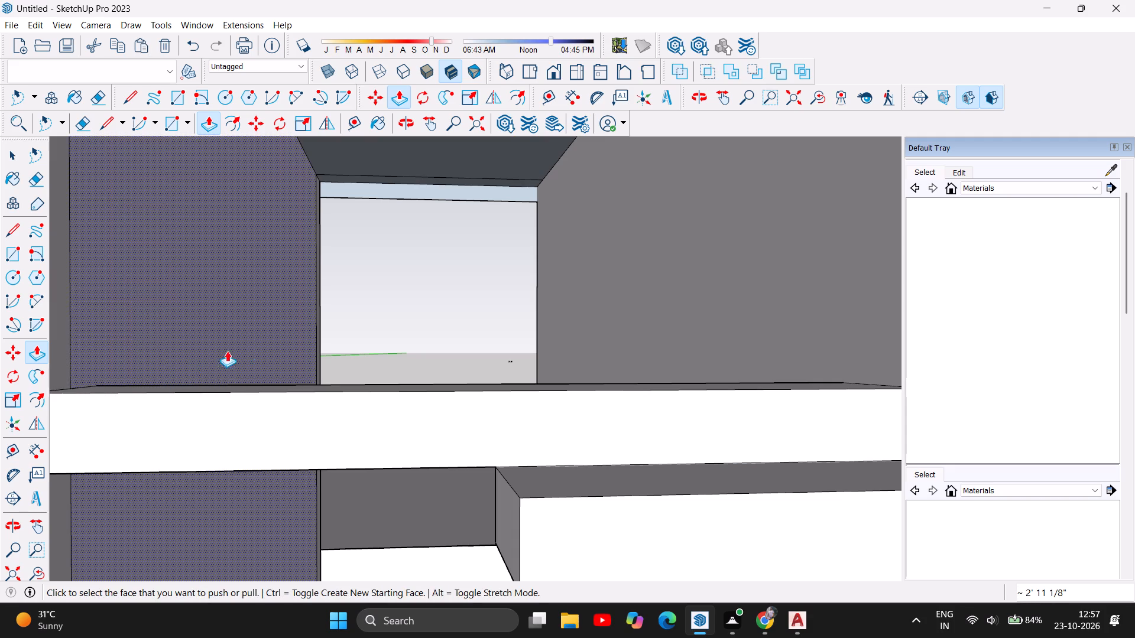
Examine the extended top step and the central corridor from the building's front, then the roof above.
scroll(530, 328, down, 3)
scroll(232, 458, down, 5)
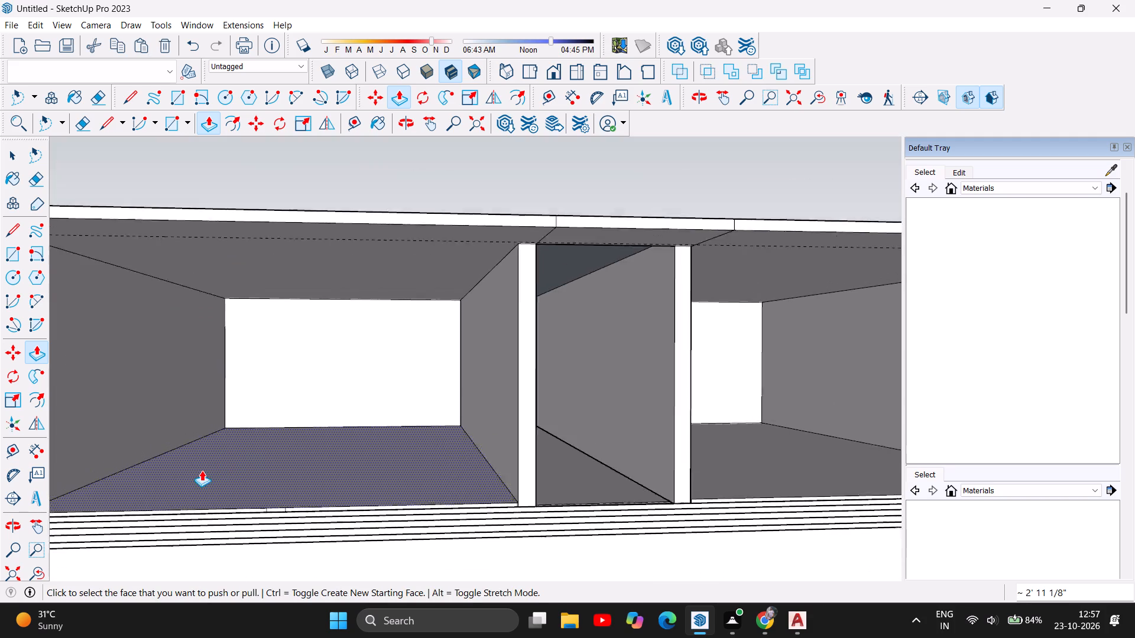
scroll(202, 470, down, 1)
scroll(565, 404, down, 5)
scroll(695, 399, up, 2)
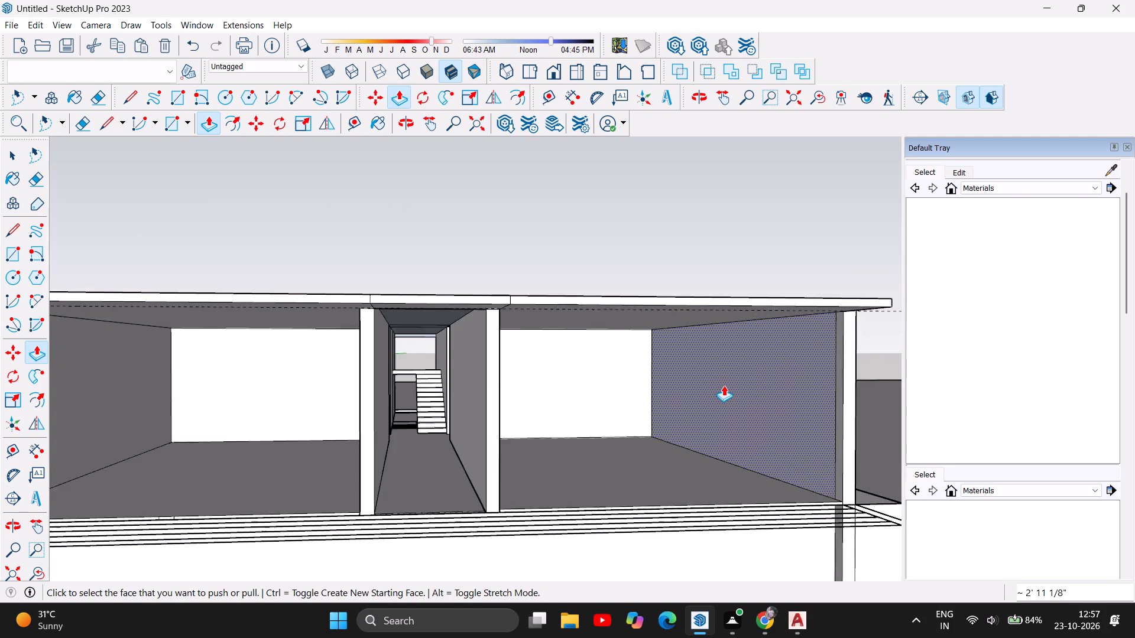
scroll(724, 385, up, 3)
scroll(348, 342, up, 10)
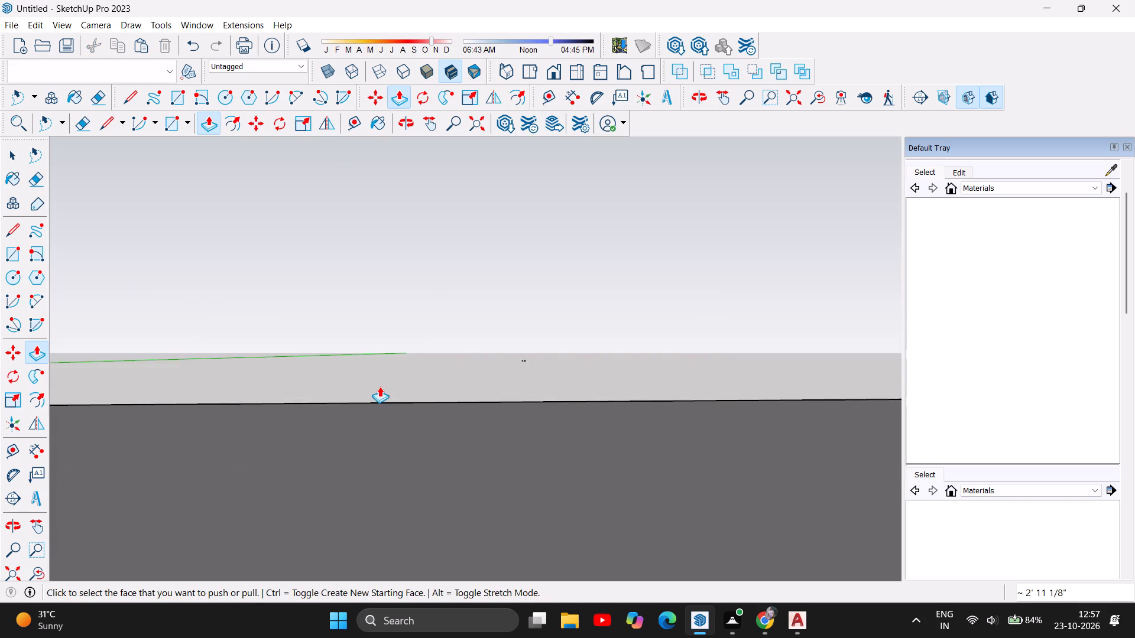
scroll(380, 386, down, 6)
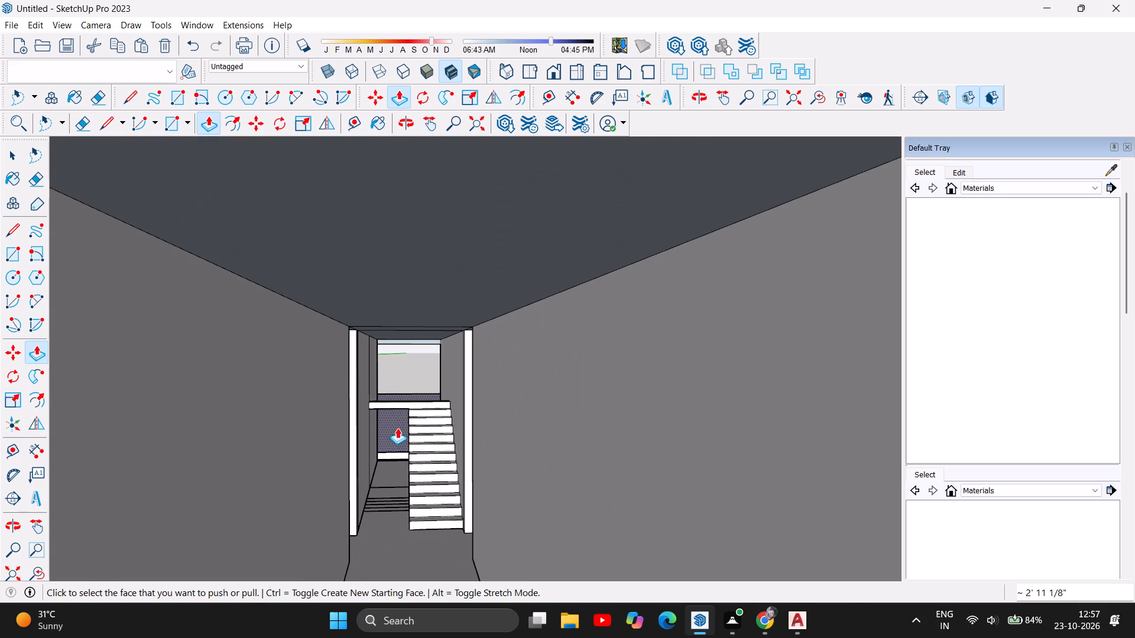
scroll(403, 402, up, 3)
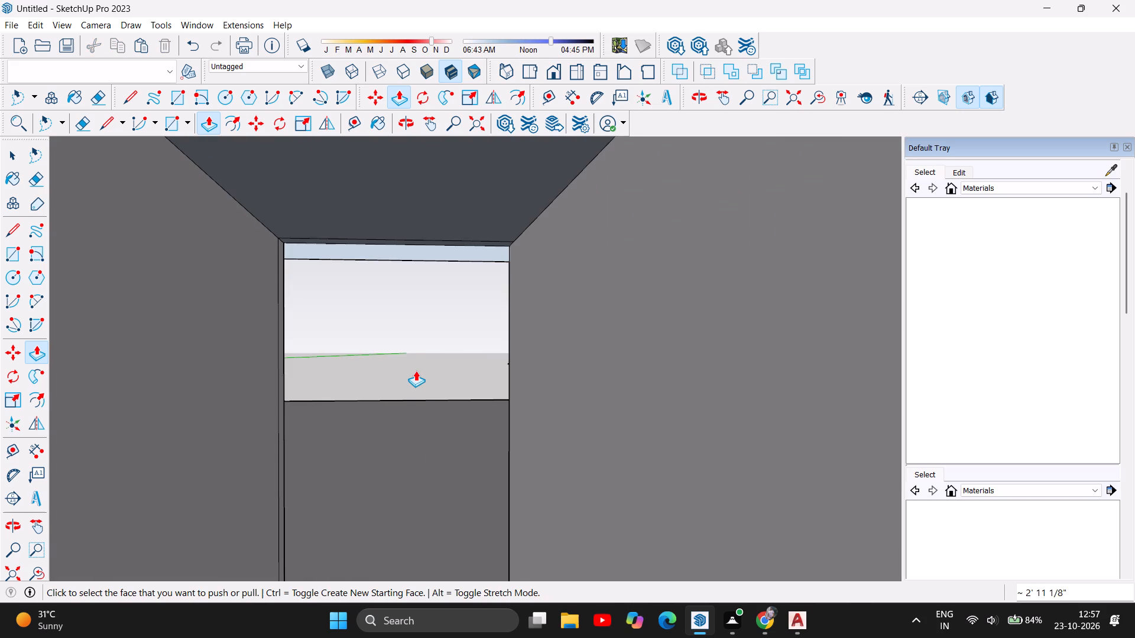
scroll(351, 396, down, 2)
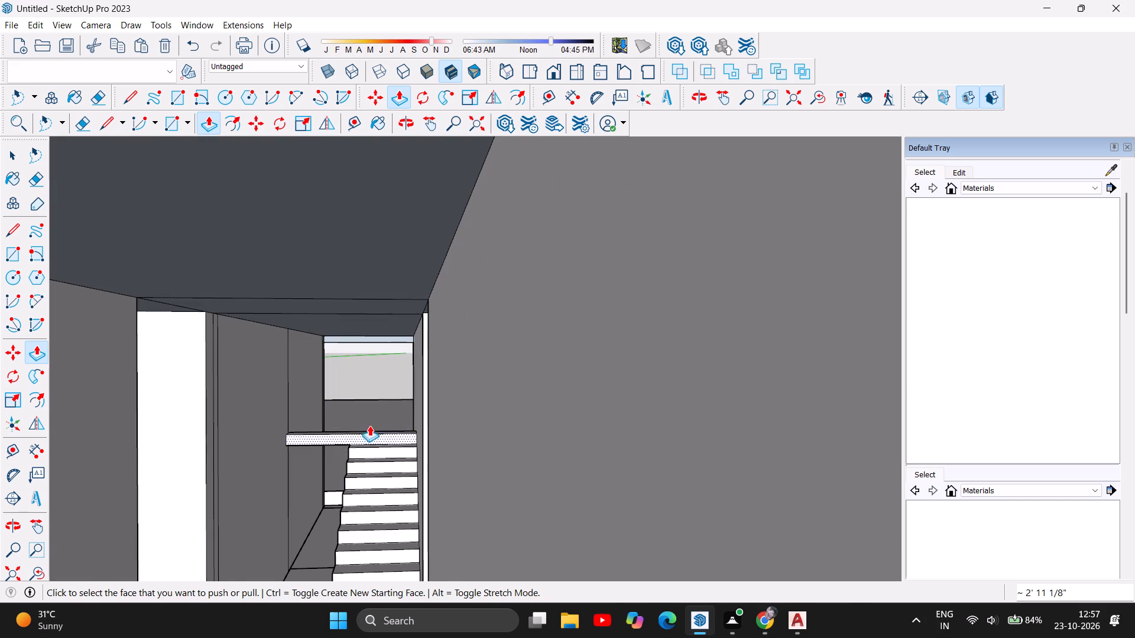
scroll(188, 500, down, 7)
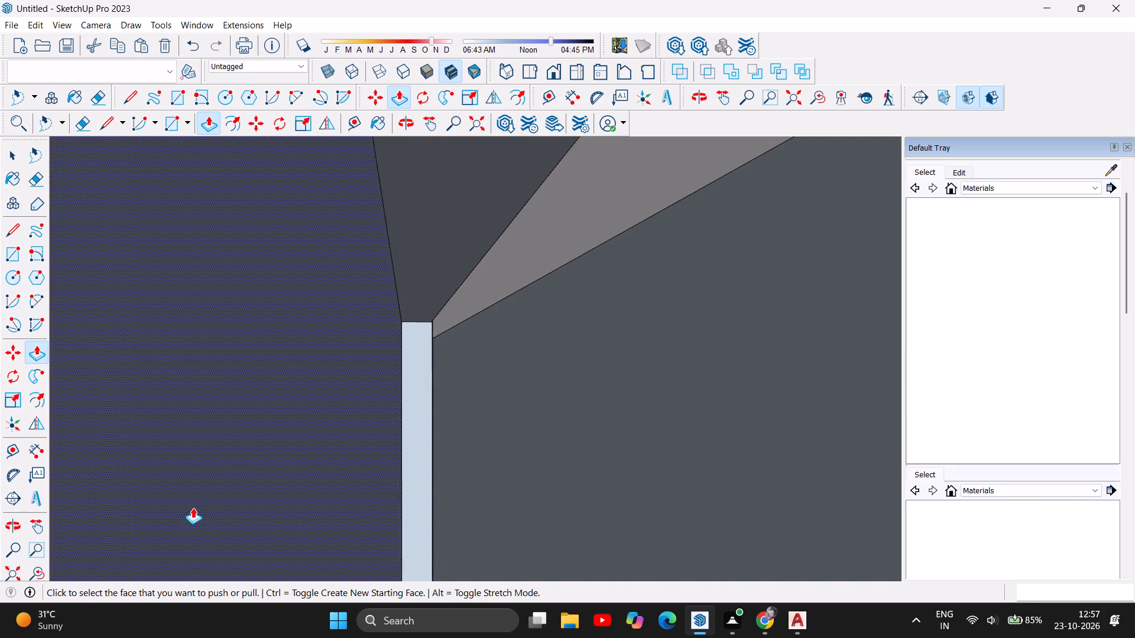
scroll(193, 507, down, 2)
scroll(562, 422, down, 6)
scroll(262, 512, down, 11)
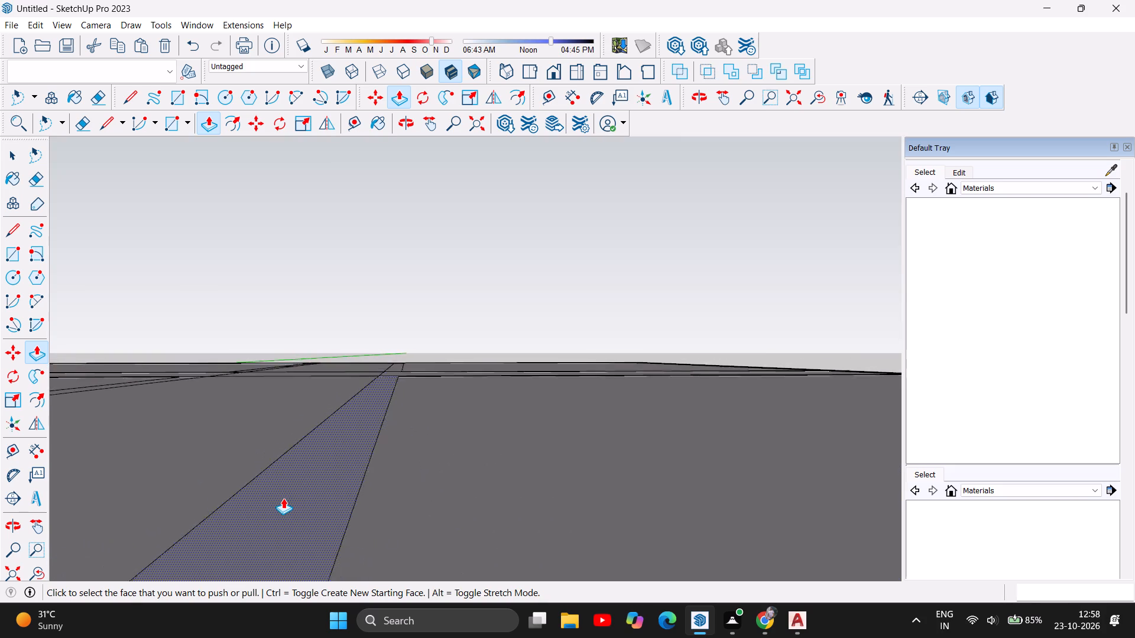
scroll(283, 498, down, 14)
scroll(283, 498, down, 20)
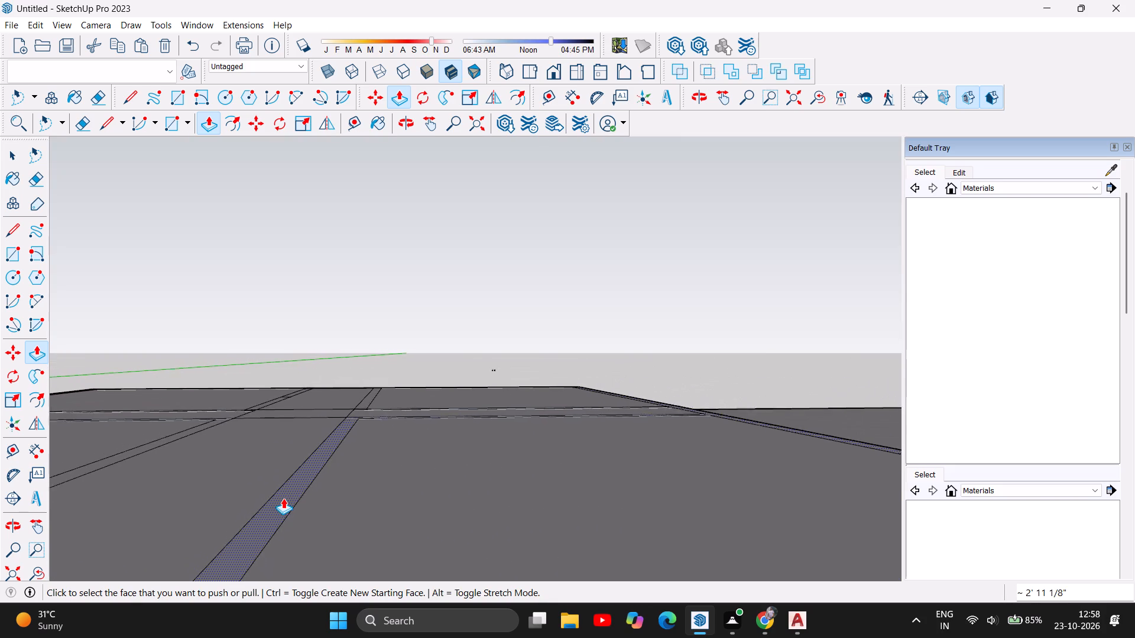
Inspect the staircase and the extended top step from the rear opening of the central corridor.
click(398, 124)
drag(690, 246, 231, 294)
drag(752, 354, 581, 348)
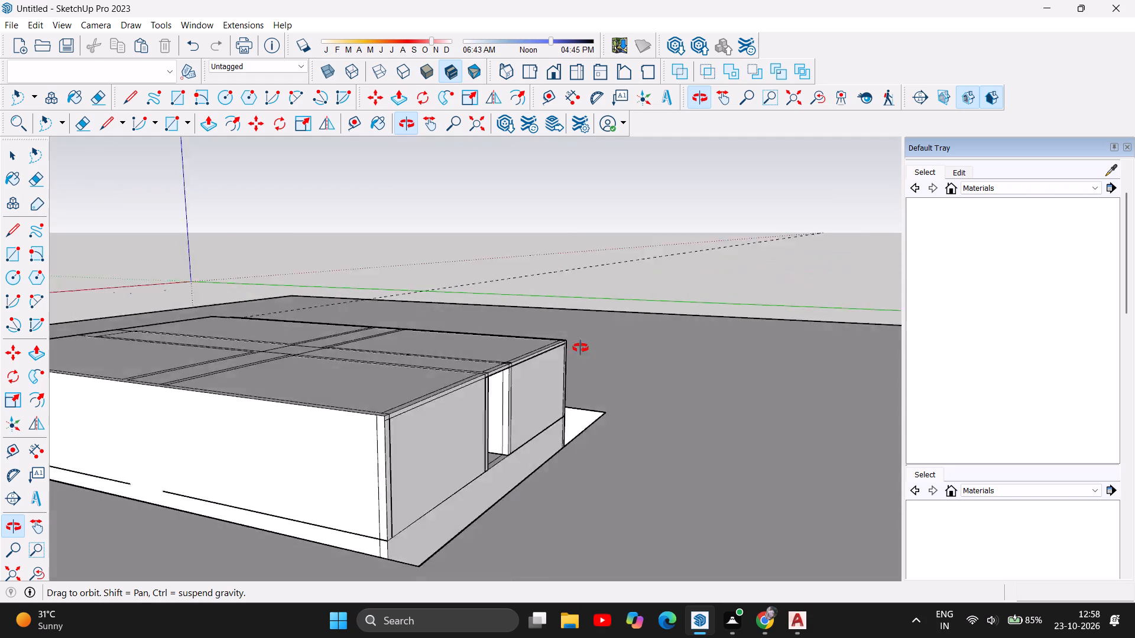
drag(581, 348, 309, 296)
scroll(531, 442, up, 4)
scroll(474, 400, up, 4)
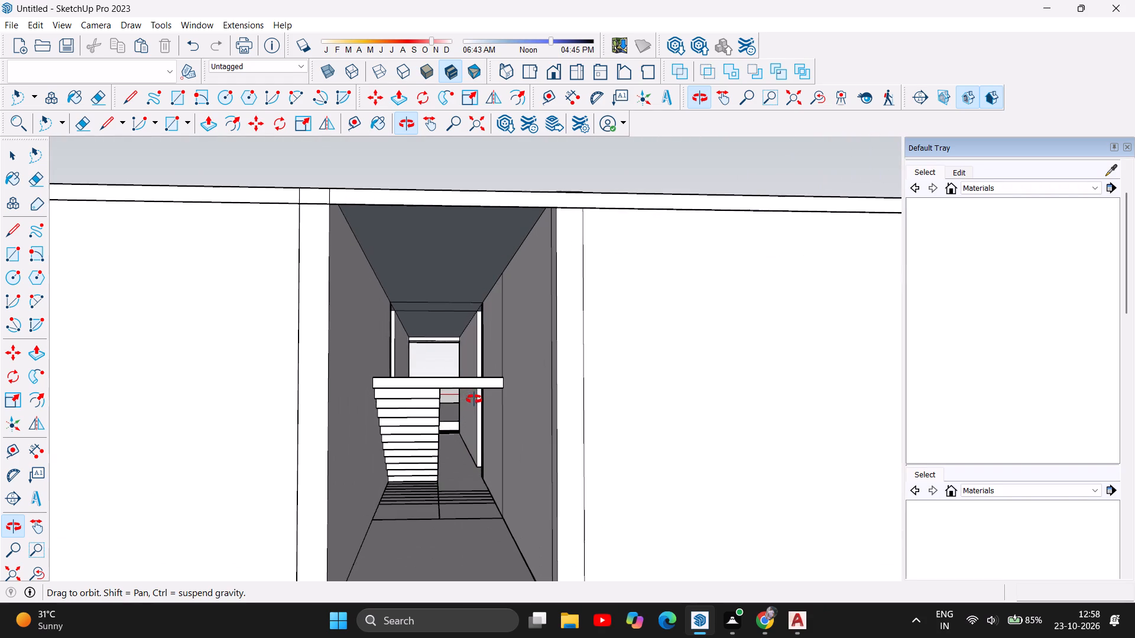
scroll(496, 424, up, 4)
scroll(510, 406, down, 2)
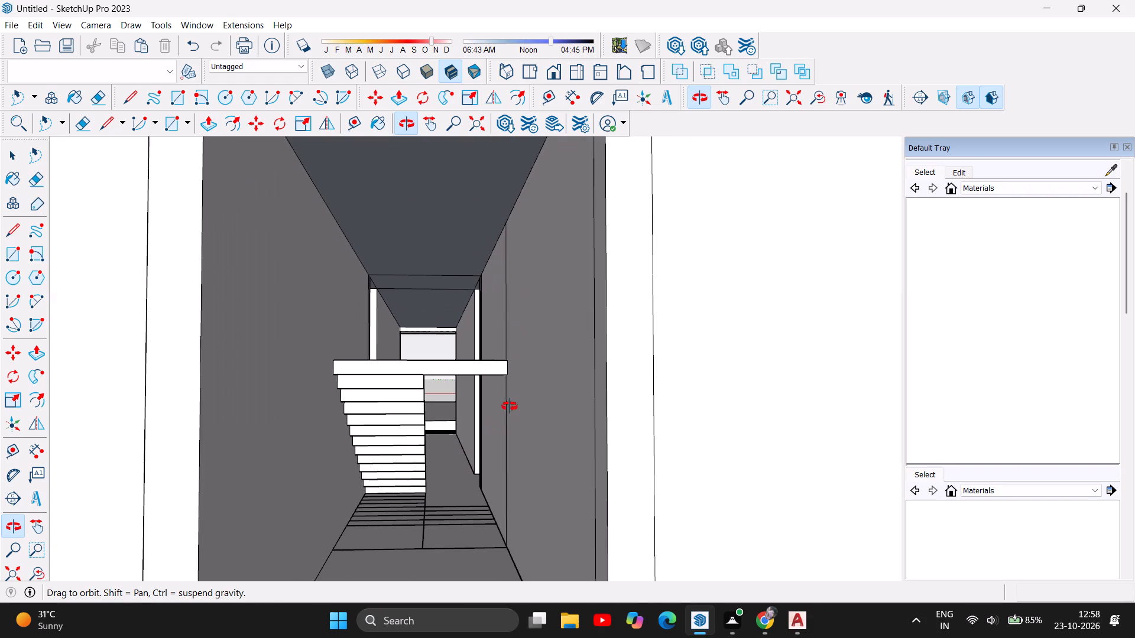
scroll(424, 350, down, 1)
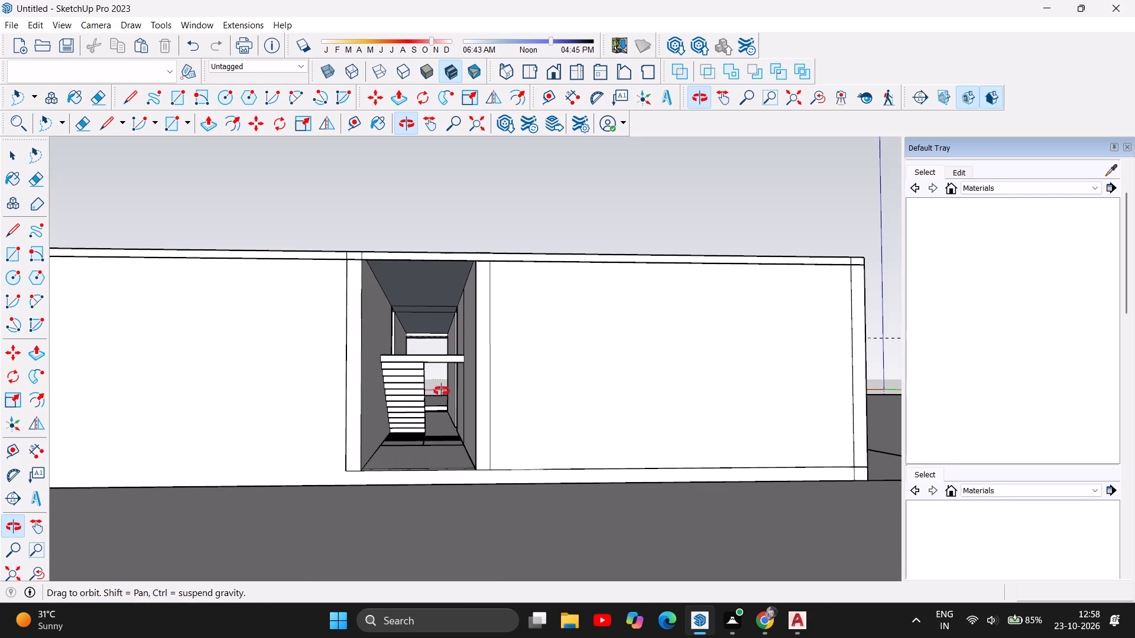
scroll(445, 401, up, 2)
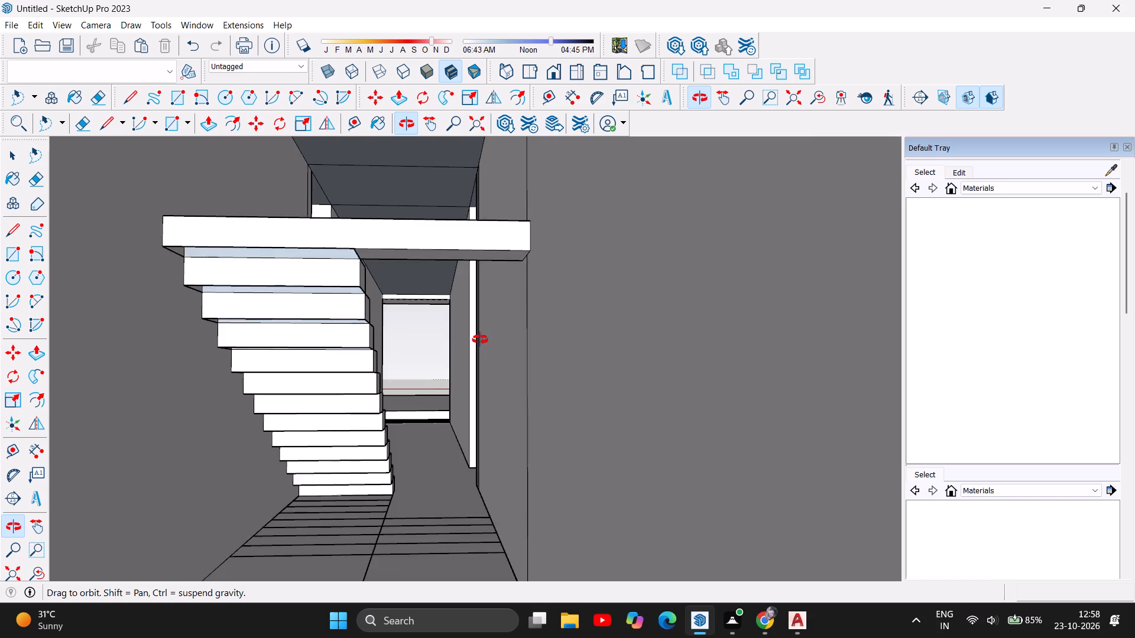
scroll(480, 340, down, 3)
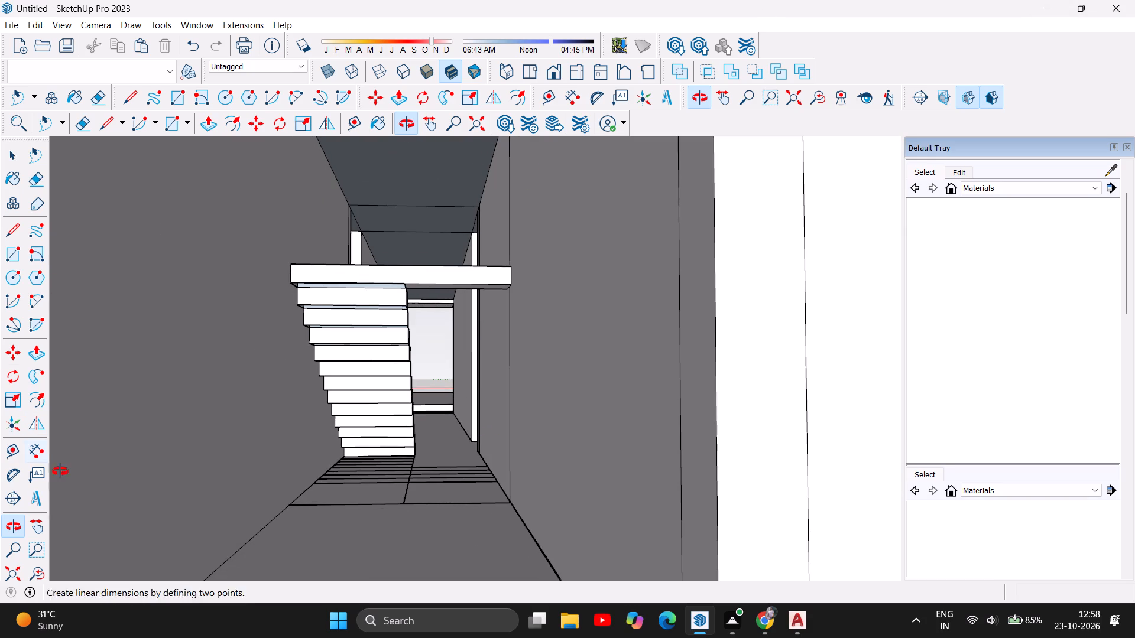
Check the height from the corridor floor to the extended top step along the side wall with the Dimension tool.
click(29, 456)
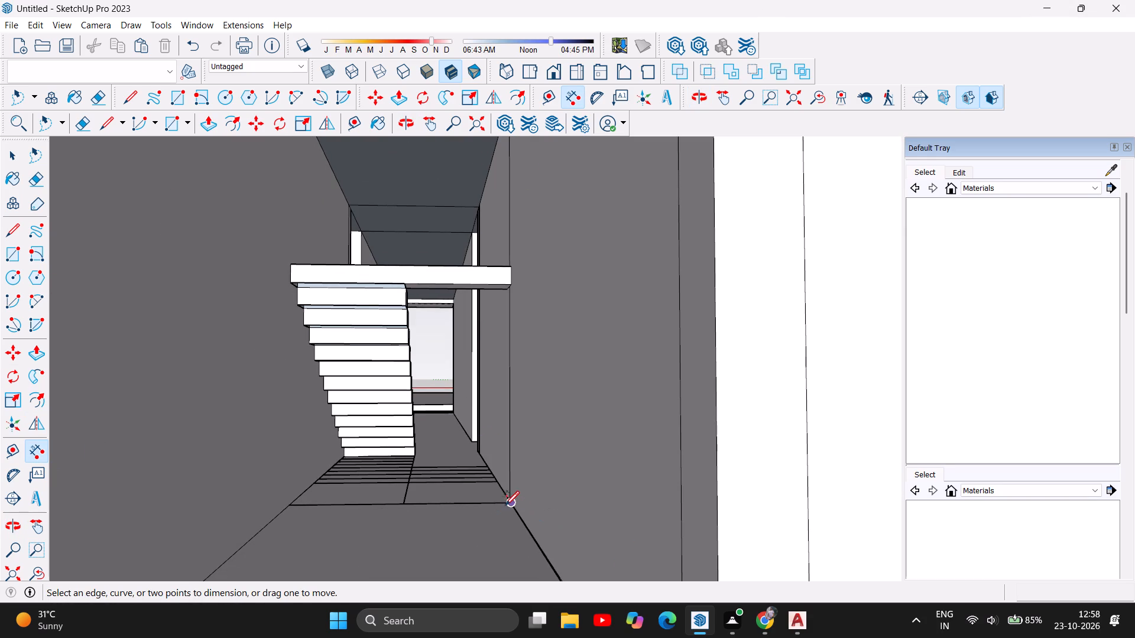
click(508, 503)
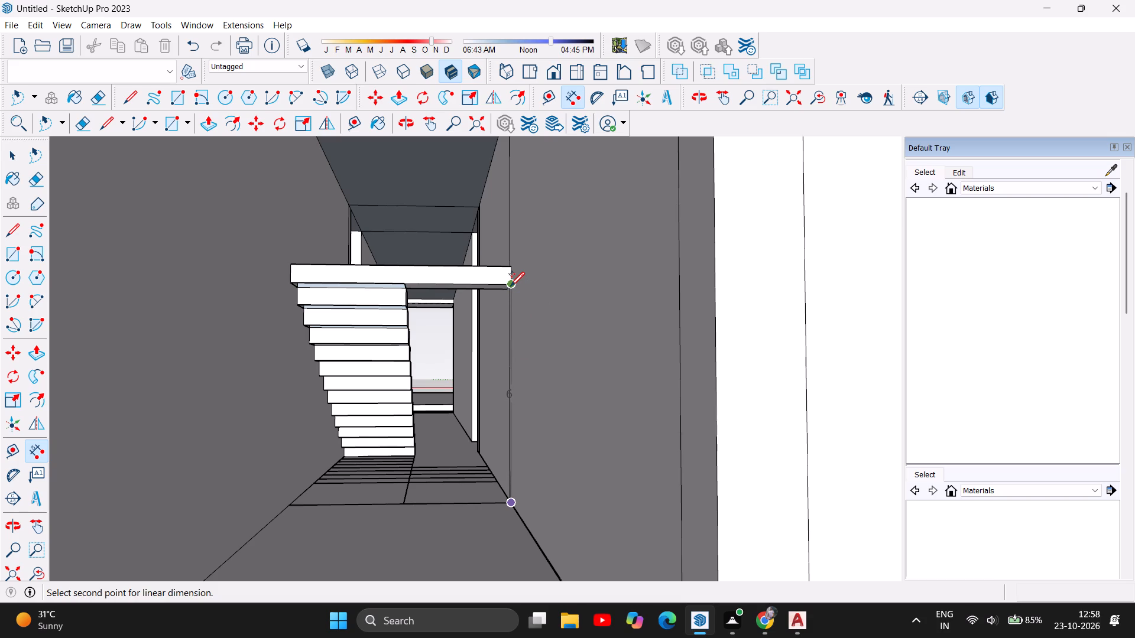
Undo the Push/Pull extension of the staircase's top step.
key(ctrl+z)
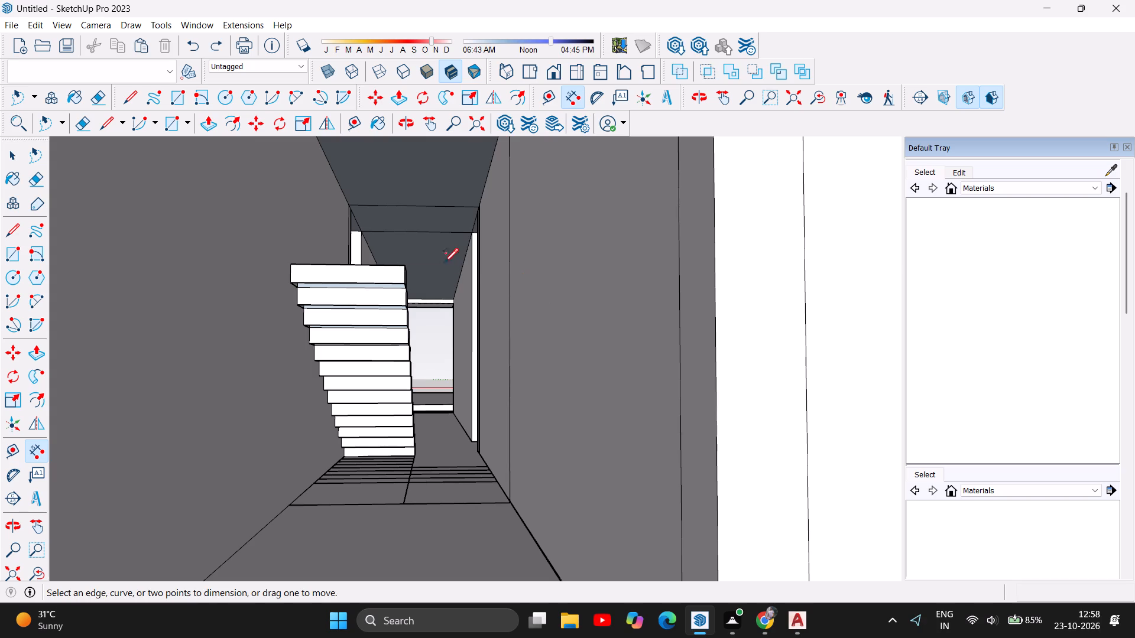
Paste the copied step block on top of the staircase, snapping it to the corner endpoint of the current top step.
scroll(485, 288, up, 3)
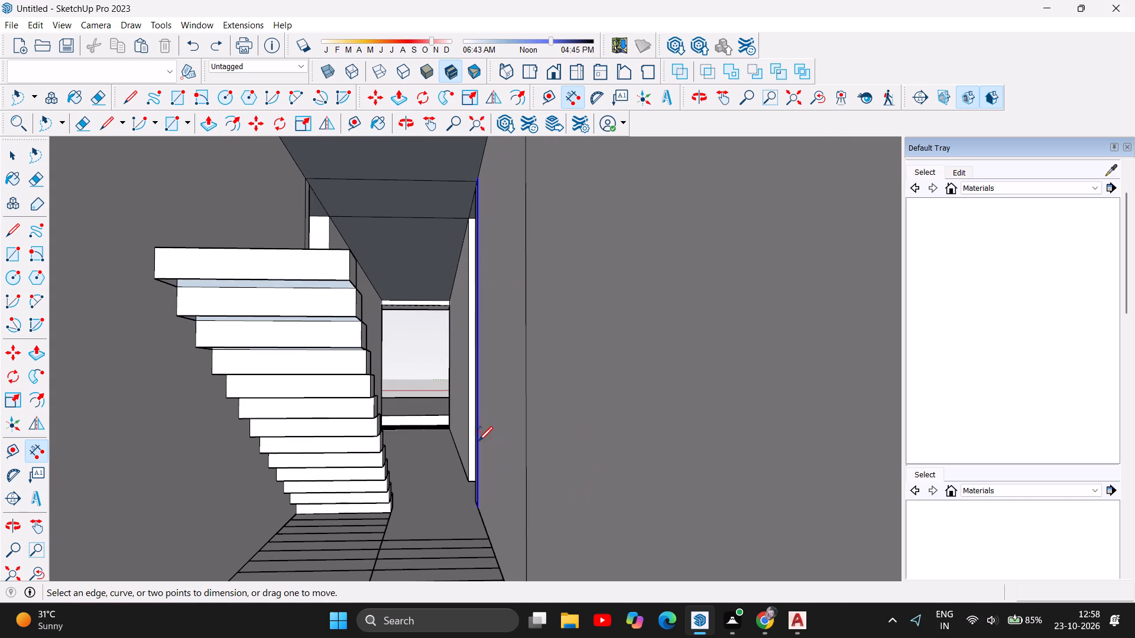
scroll(478, 440, down, 2)
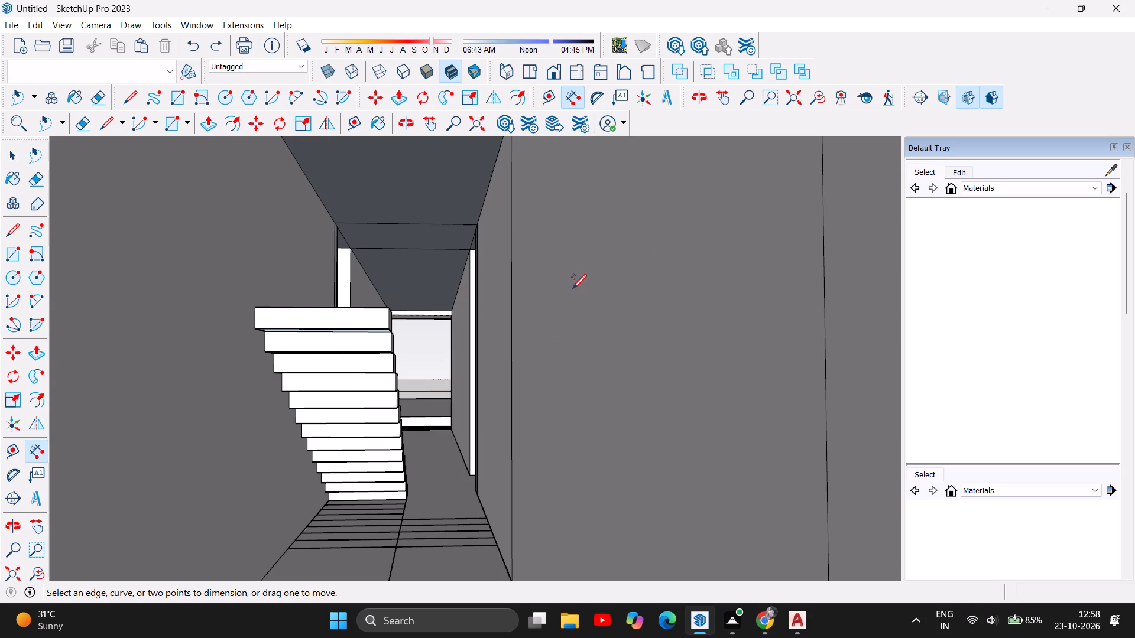
key(ctrl+v)
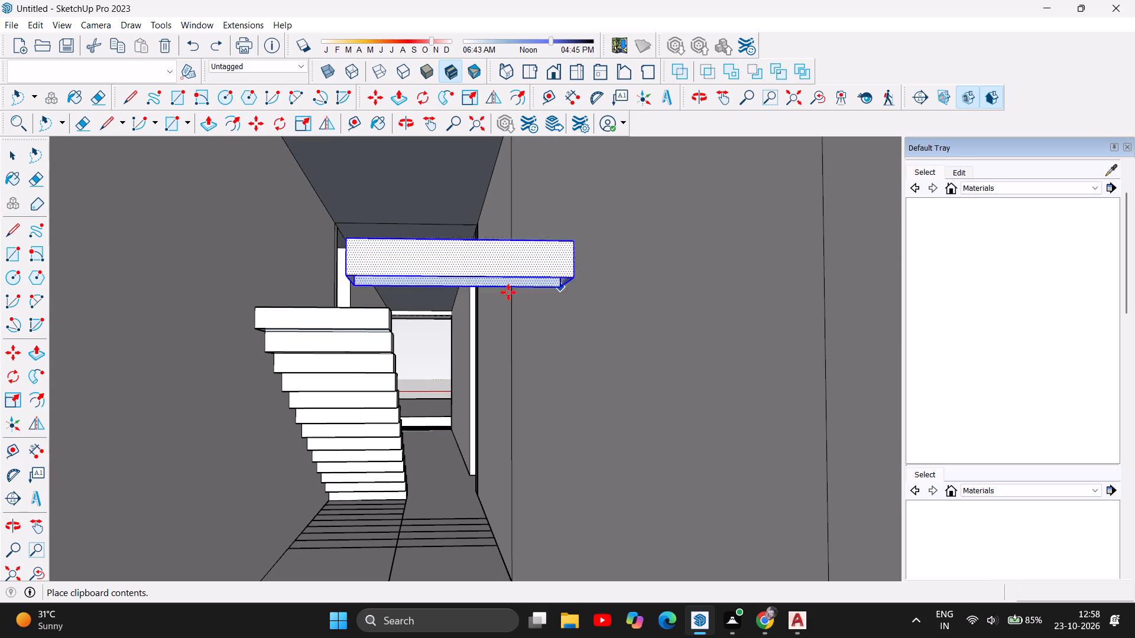
click(388, 305)
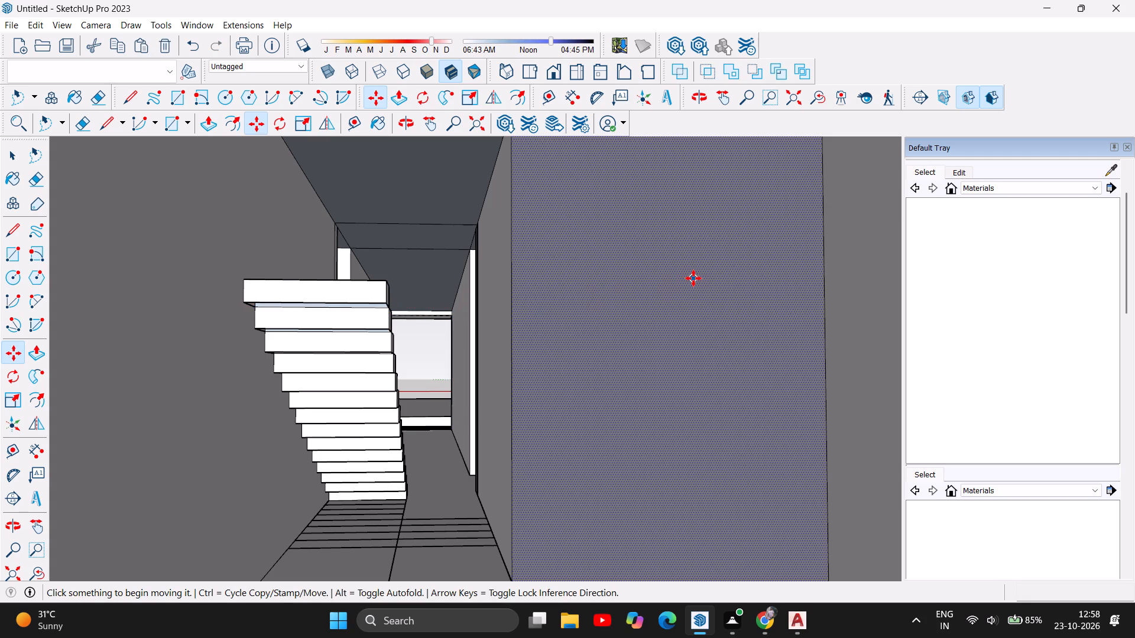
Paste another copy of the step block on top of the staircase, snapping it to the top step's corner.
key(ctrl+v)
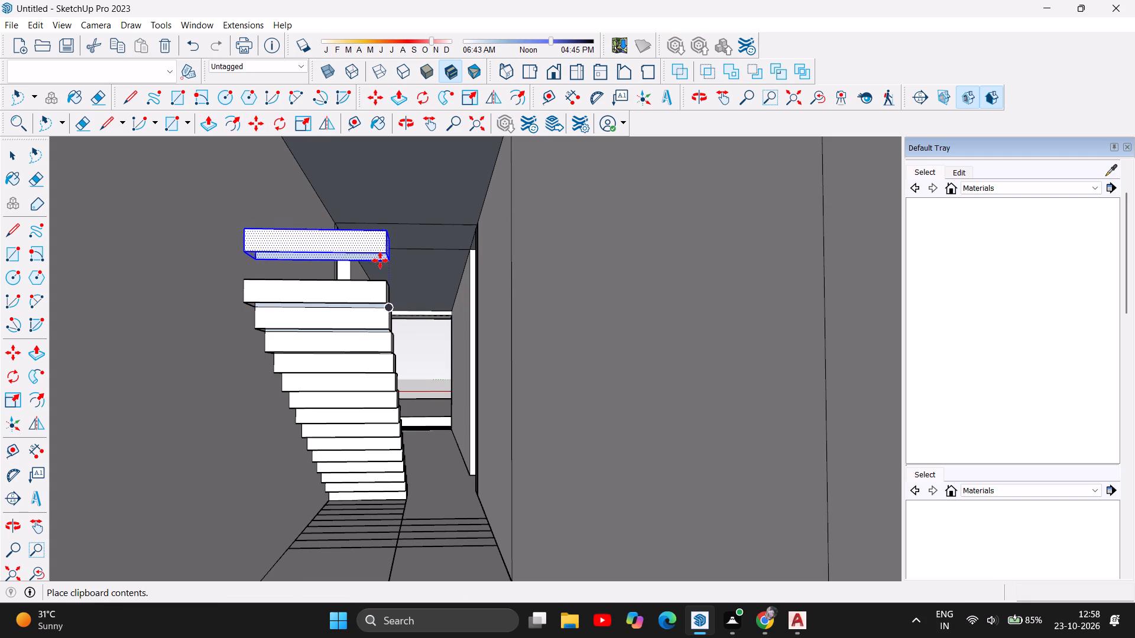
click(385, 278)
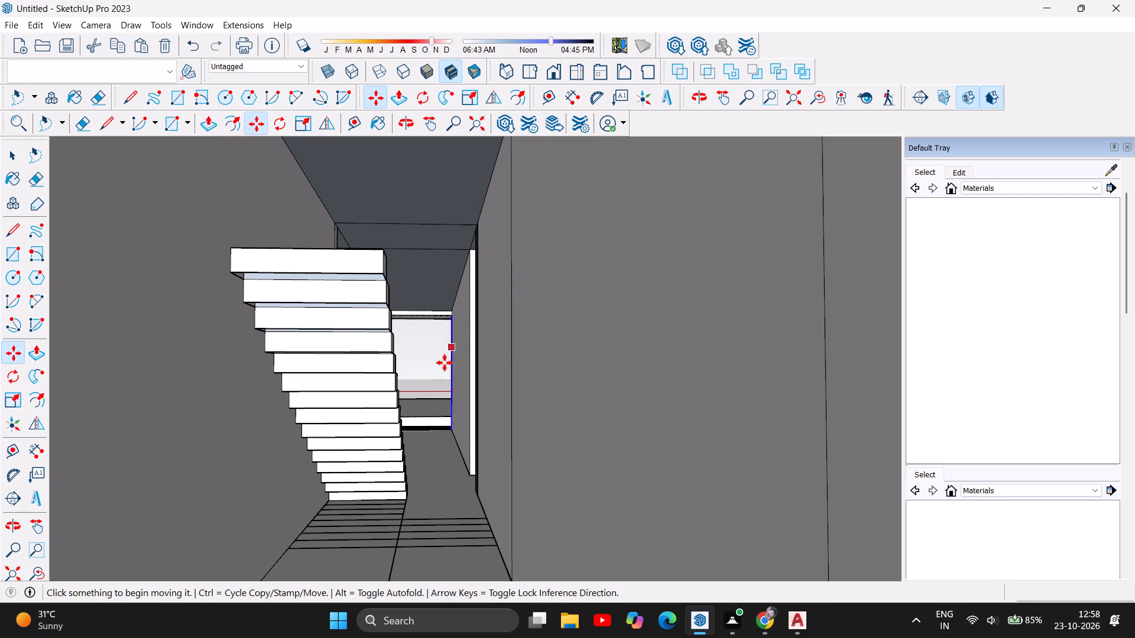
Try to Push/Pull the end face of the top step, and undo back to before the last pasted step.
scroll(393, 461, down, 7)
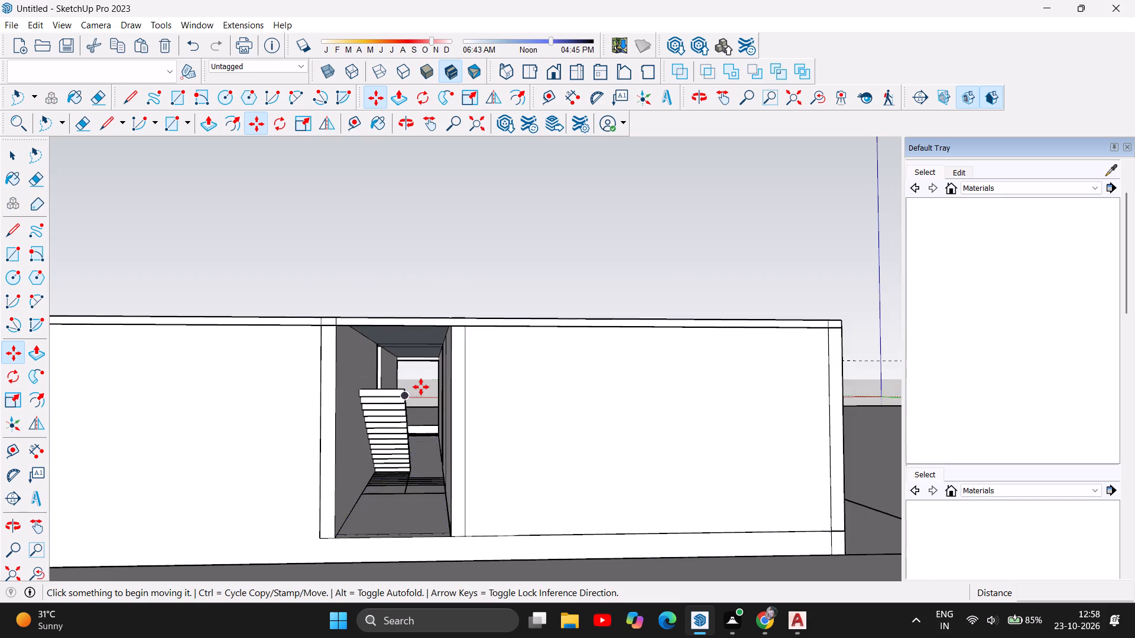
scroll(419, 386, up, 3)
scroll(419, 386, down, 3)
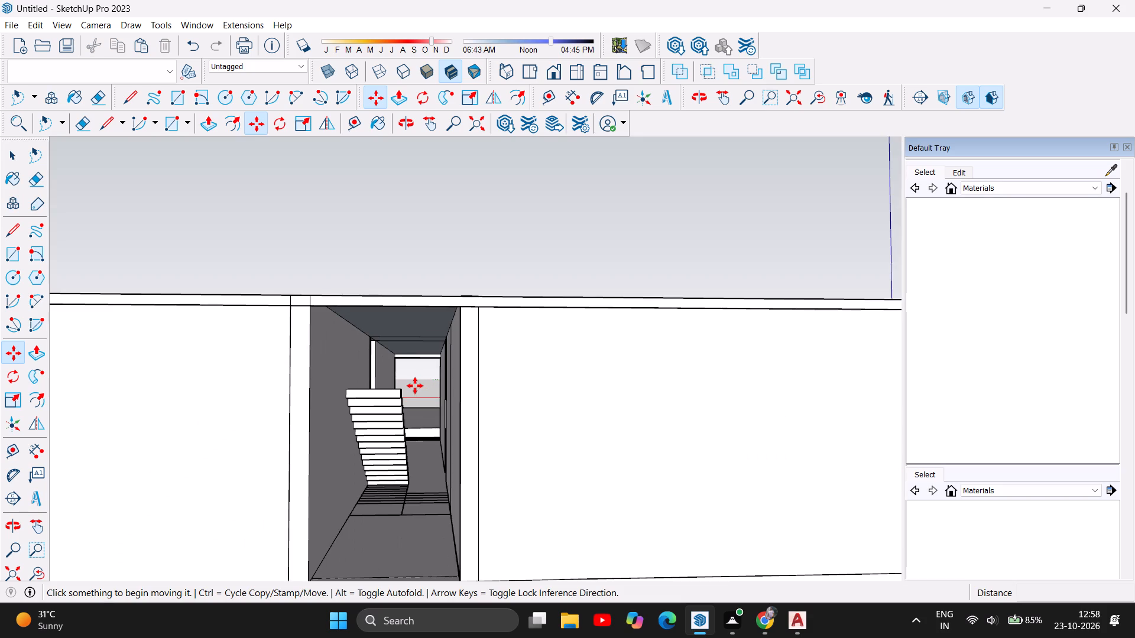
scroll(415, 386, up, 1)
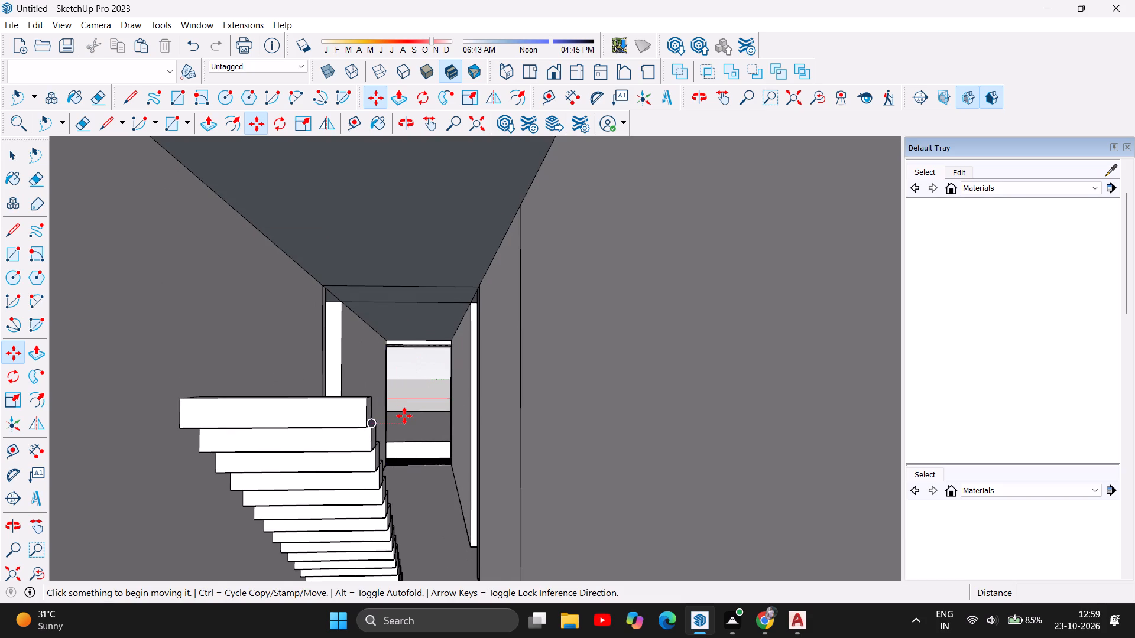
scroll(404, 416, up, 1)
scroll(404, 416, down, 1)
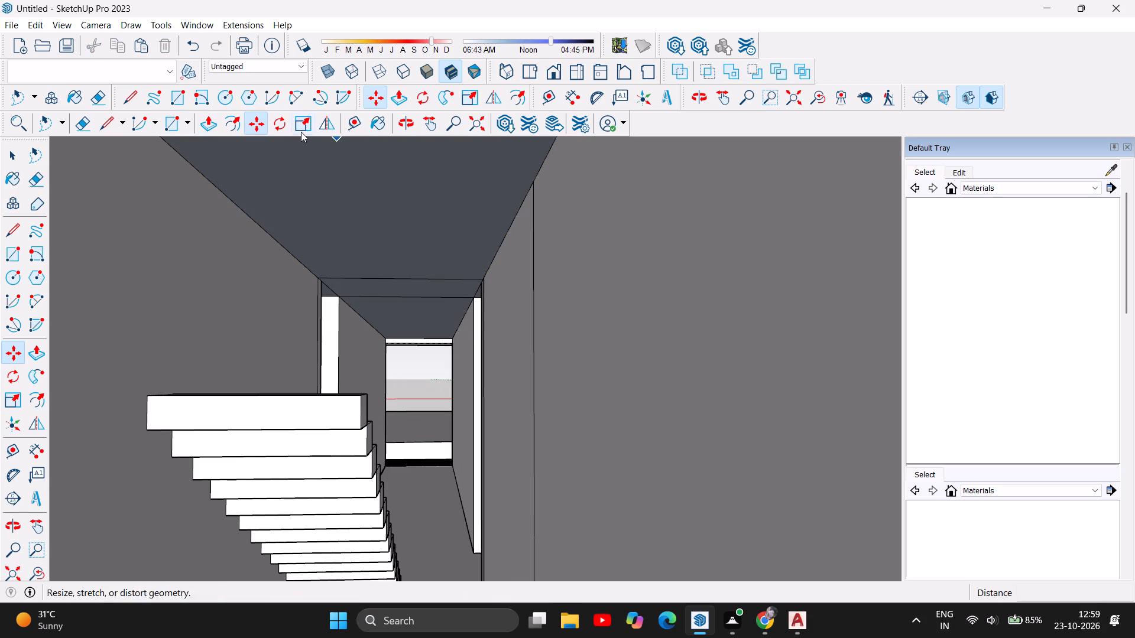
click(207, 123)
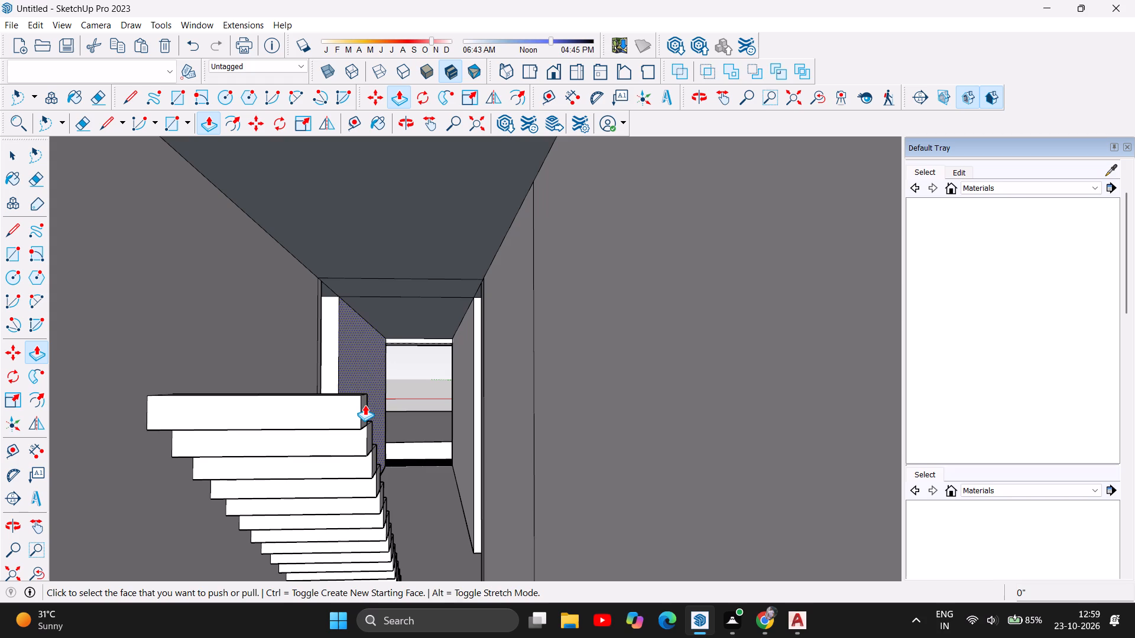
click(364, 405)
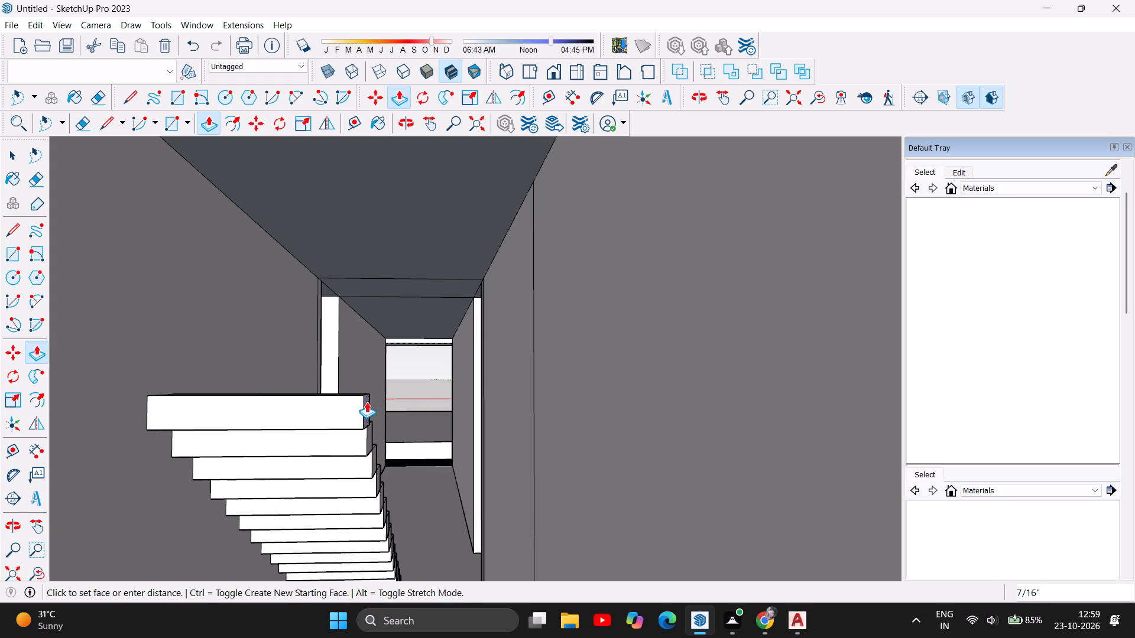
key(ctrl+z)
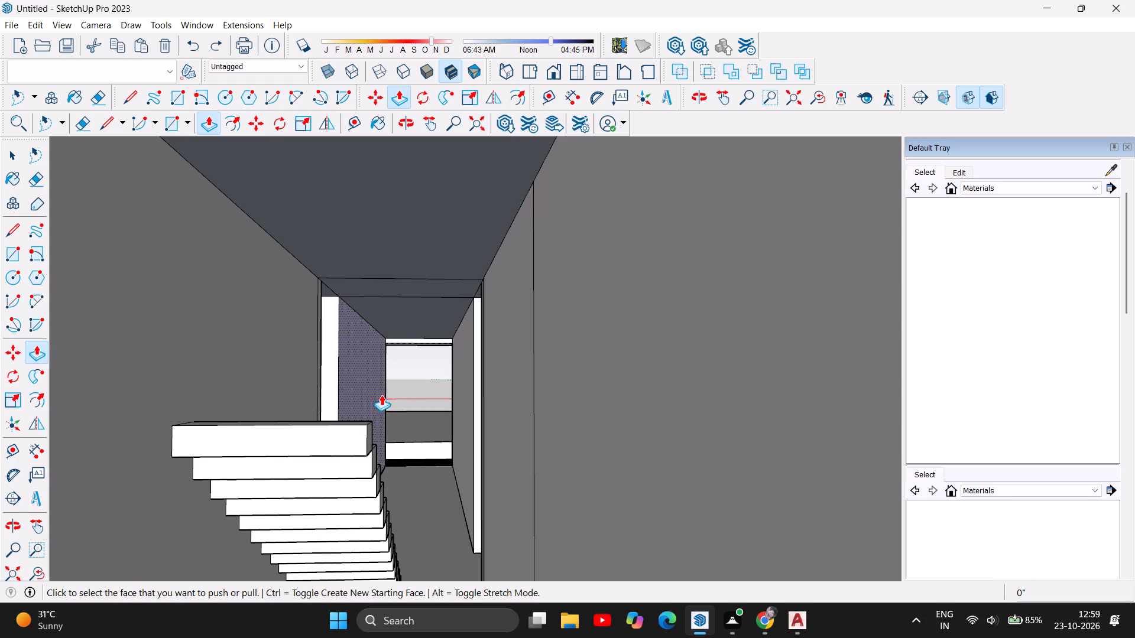
Paste the copied step block again on top of the staircase, snapping it to the top step's corner endpoint.
key(ctrl+v)
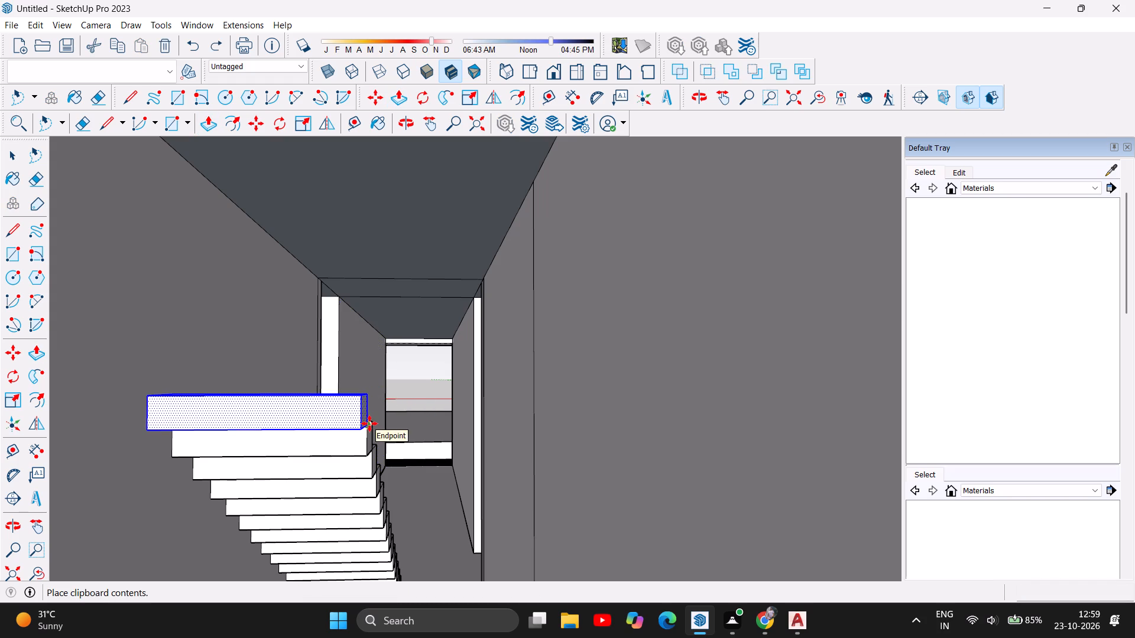
click(369, 424)
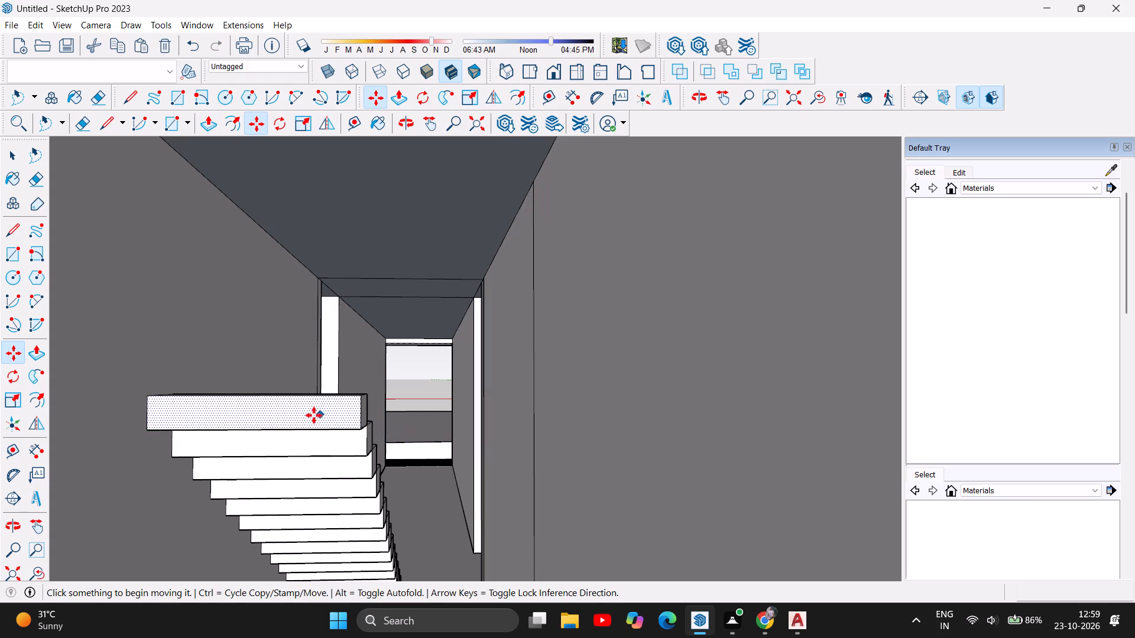
Paste a further copy of the step block in the open space beyond the far end of the corridor.
scroll(346, 369, down, 3)
scroll(345, 390, up, 1)
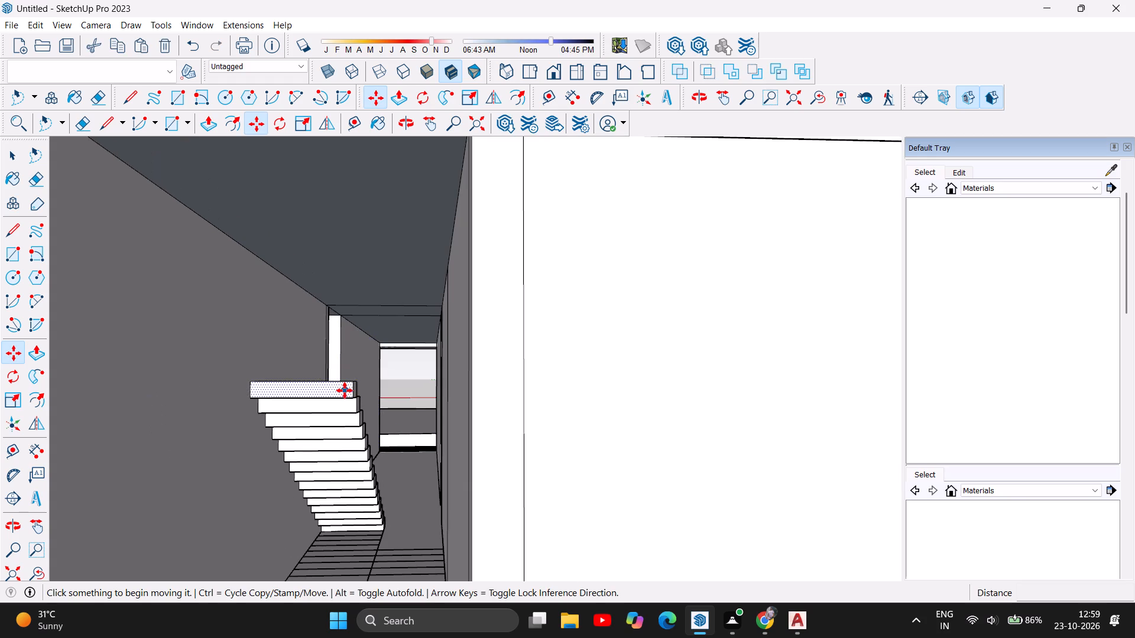
scroll(345, 390, up, 2)
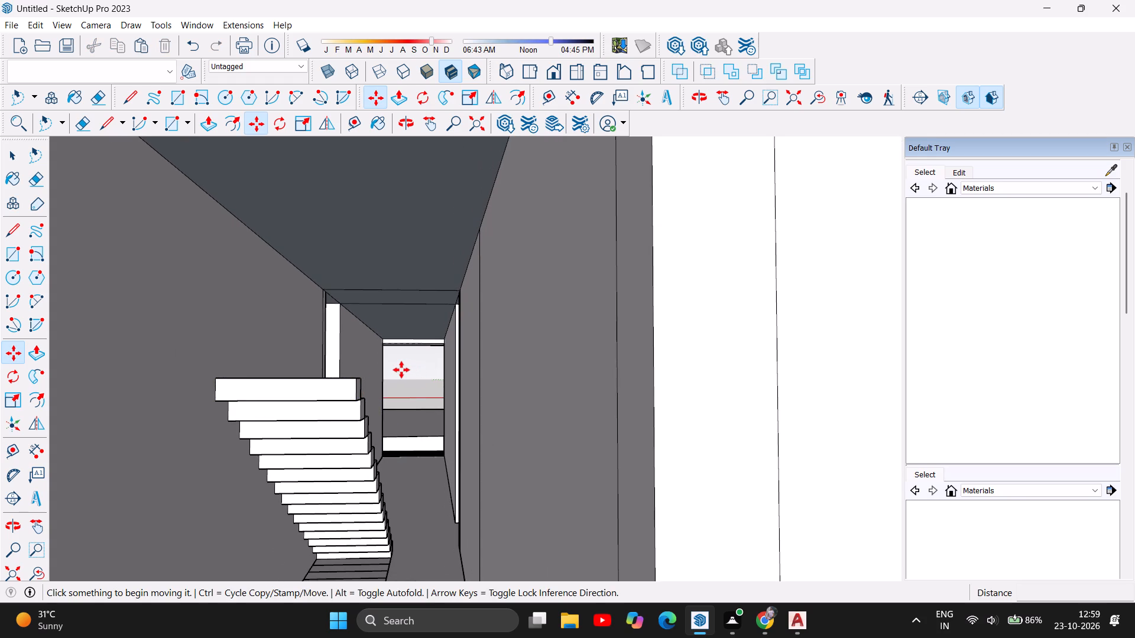
scroll(401, 370, up, 1)
scroll(401, 370, down, 2)
scroll(401, 369, up, 1)
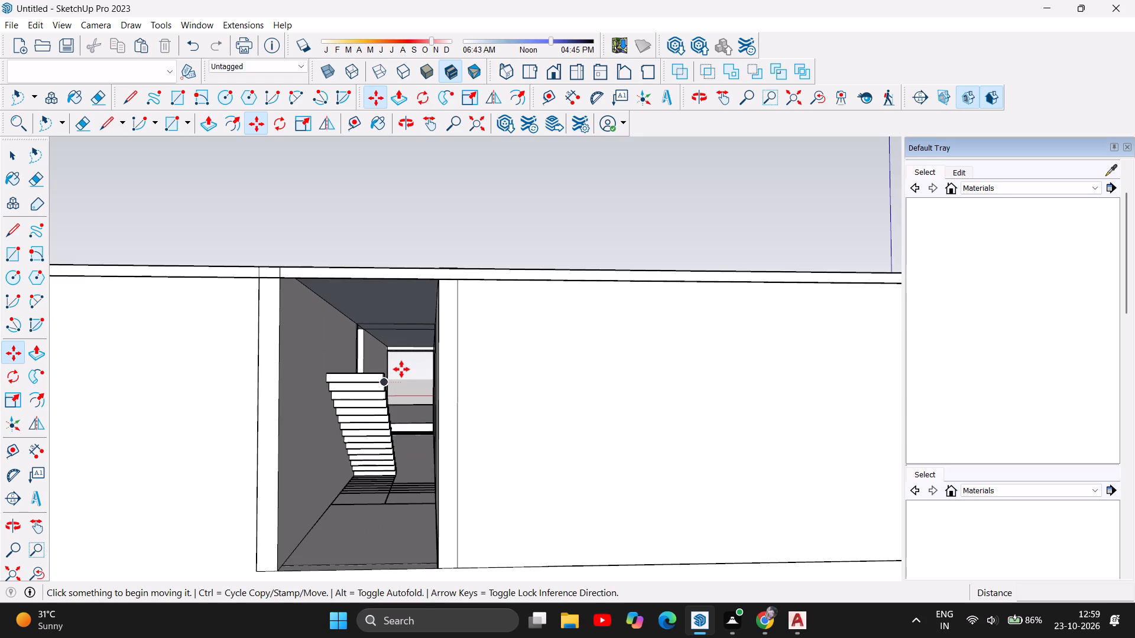
key(ctrl+v)
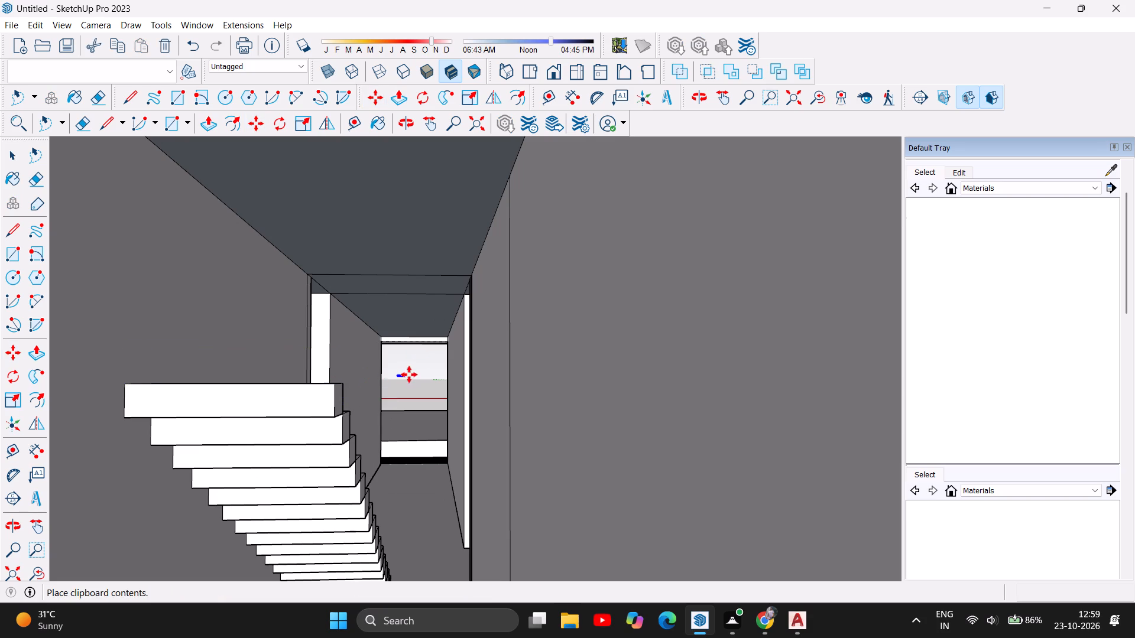
click(426, 381)
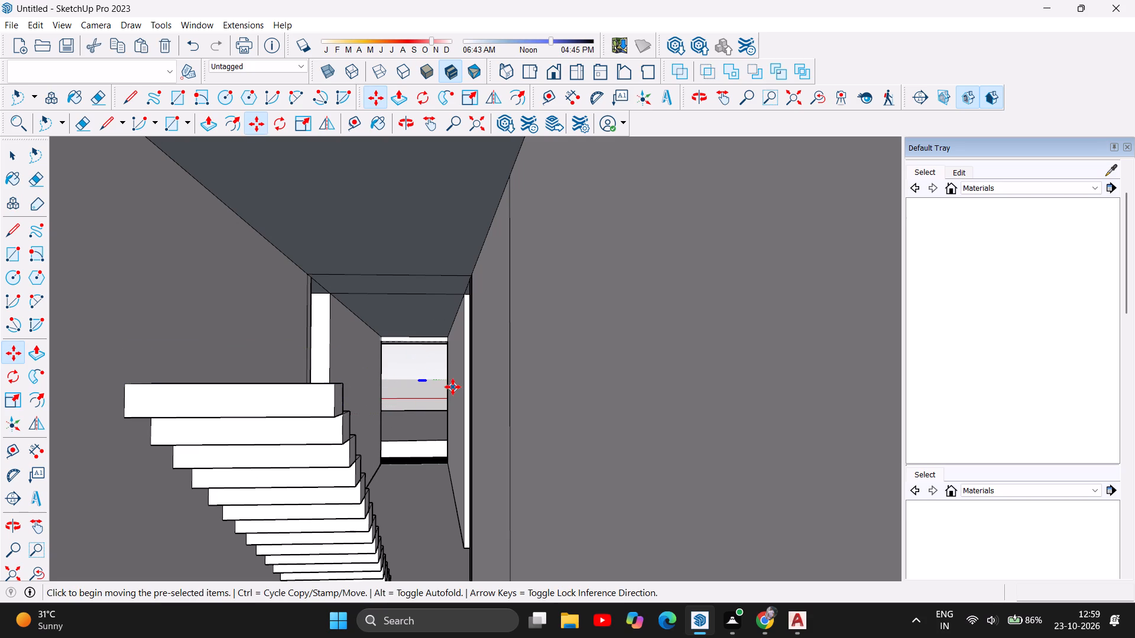
Move the loose step block by its upper corner to the top step's upper corner endpoint, extending sideways across the corridor.
scroll(447, 382, up, 11)
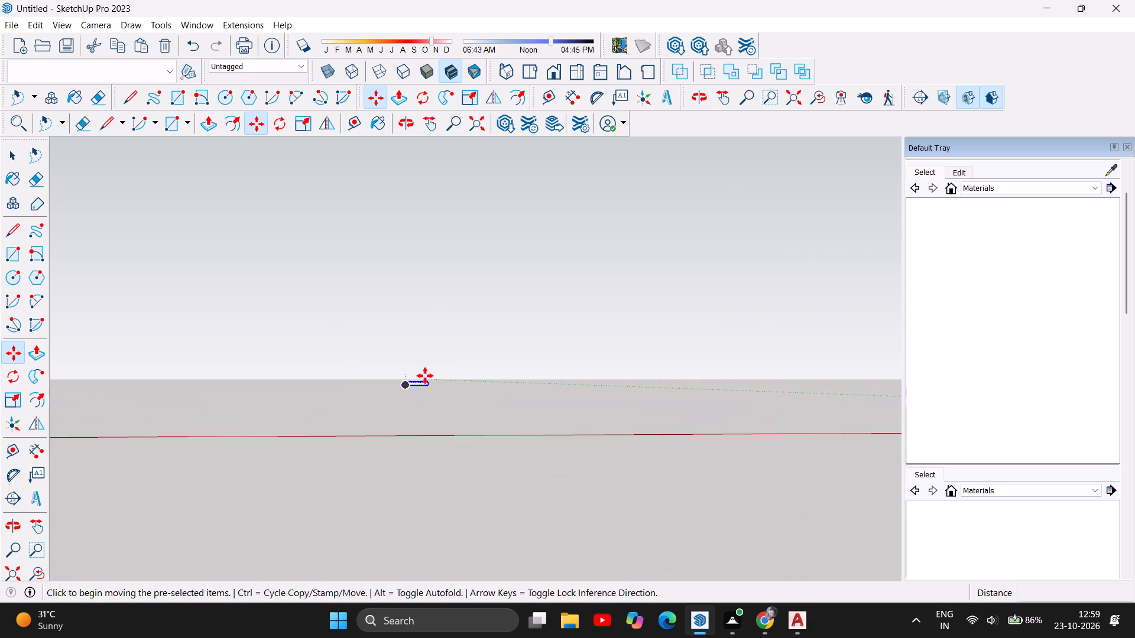
click(406, 382)
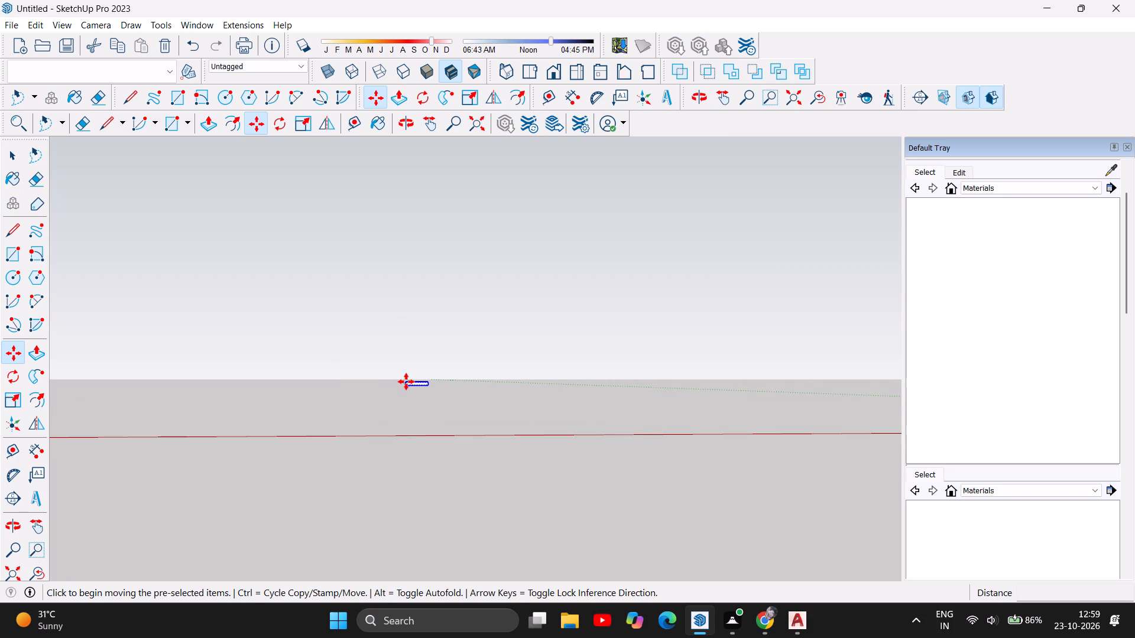
scroll(446, 335, down, 6)
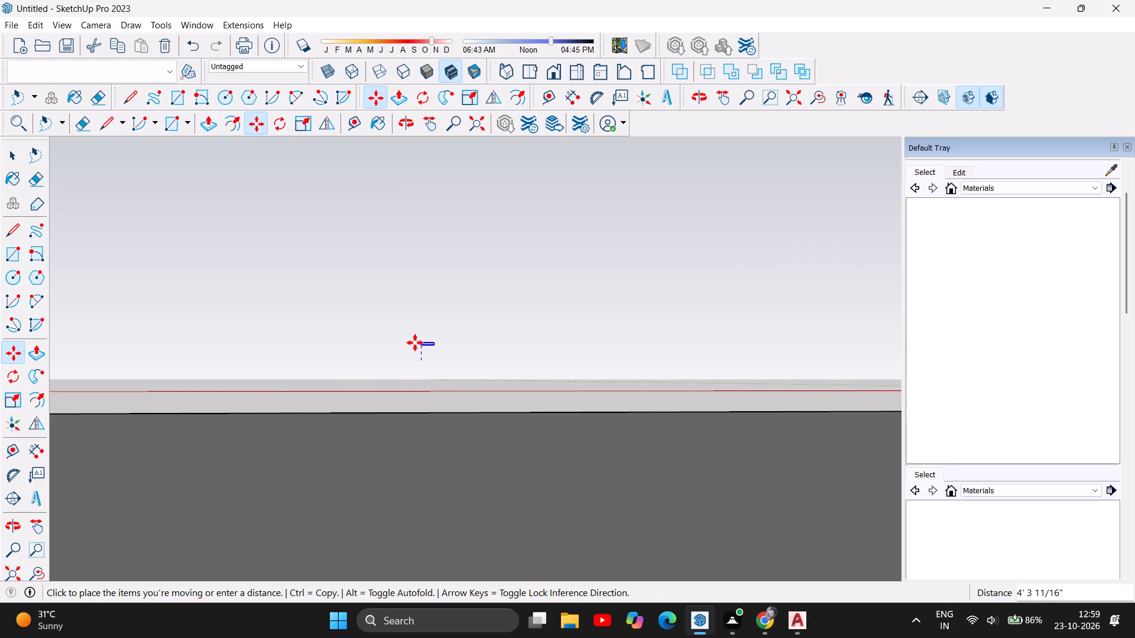
scroll(415, 343, down, 6)
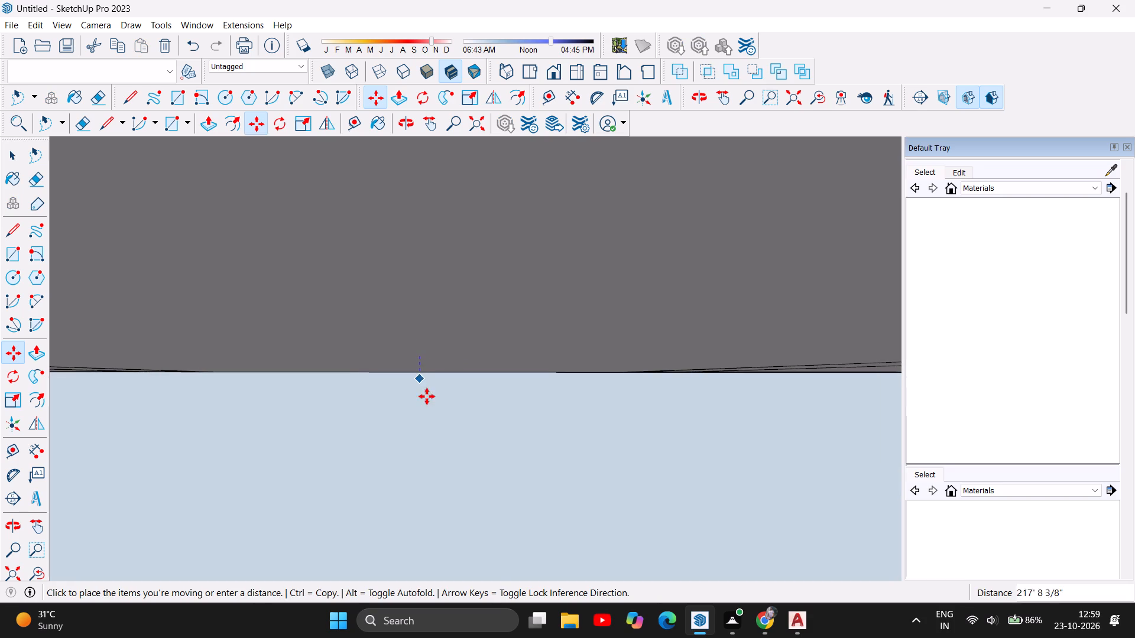
scroll(424, 400, down, 9)
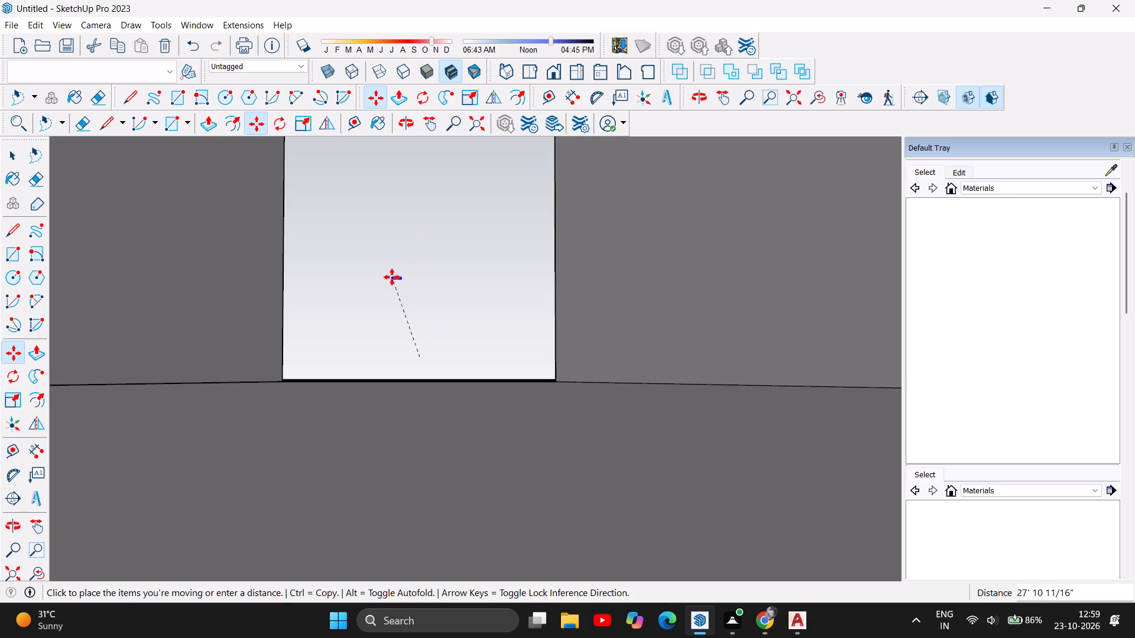
scroll(410, 278, down, 5)
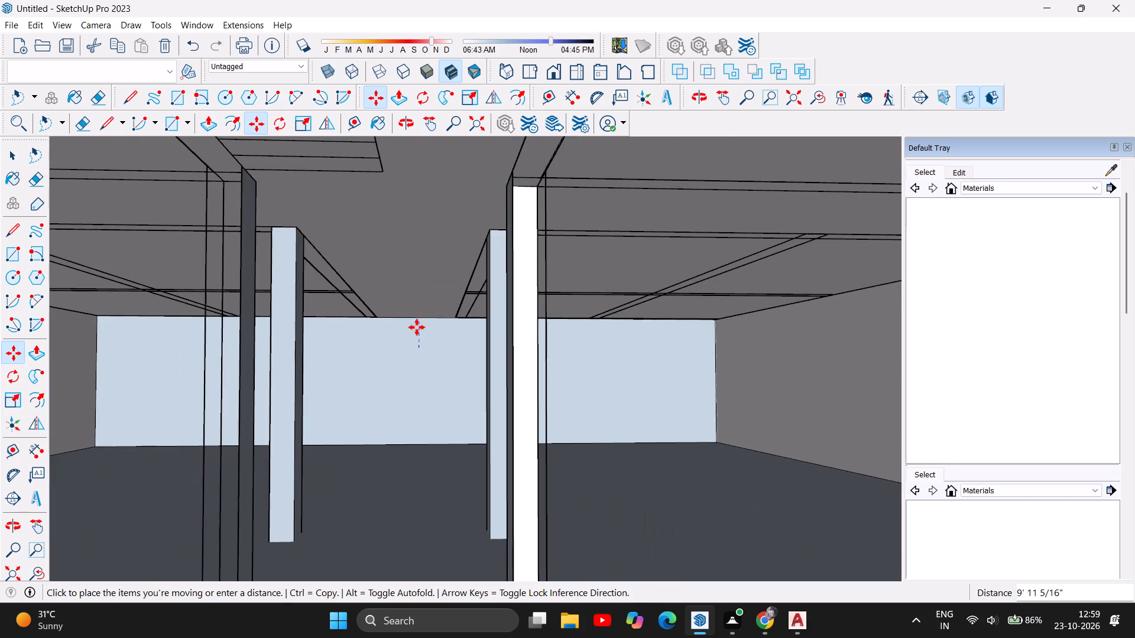
scroll(416, 327, down, 2)
scroll(408, 304, up, 4)
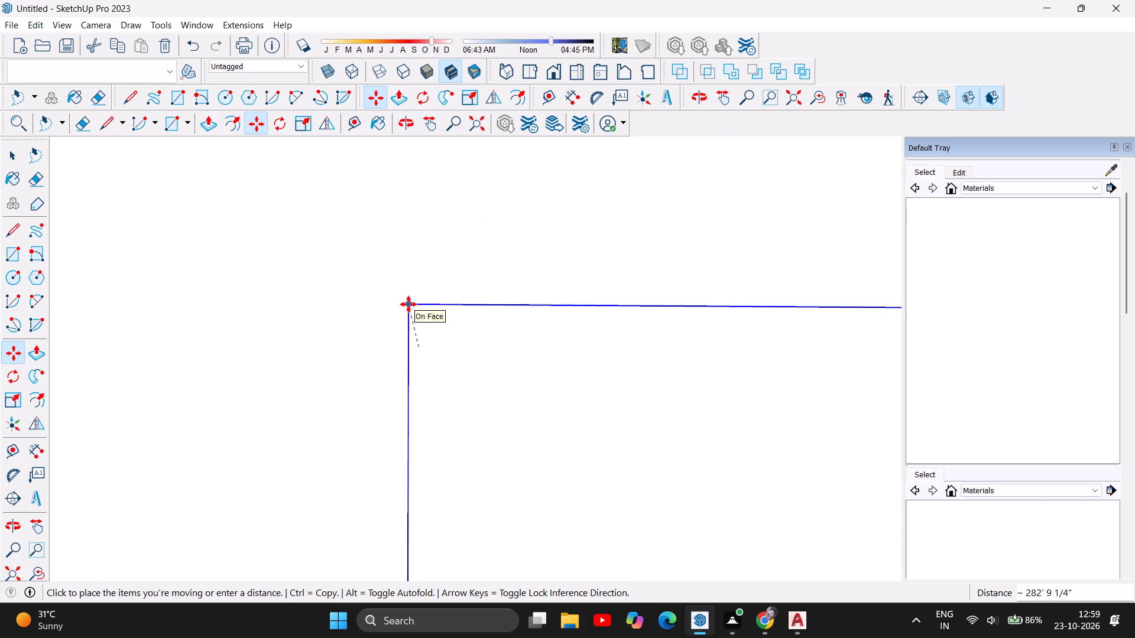
scroll(408, 304, down, 6)
scroll(368, 386, down, 6)
scroll(414, 318, down, 6)
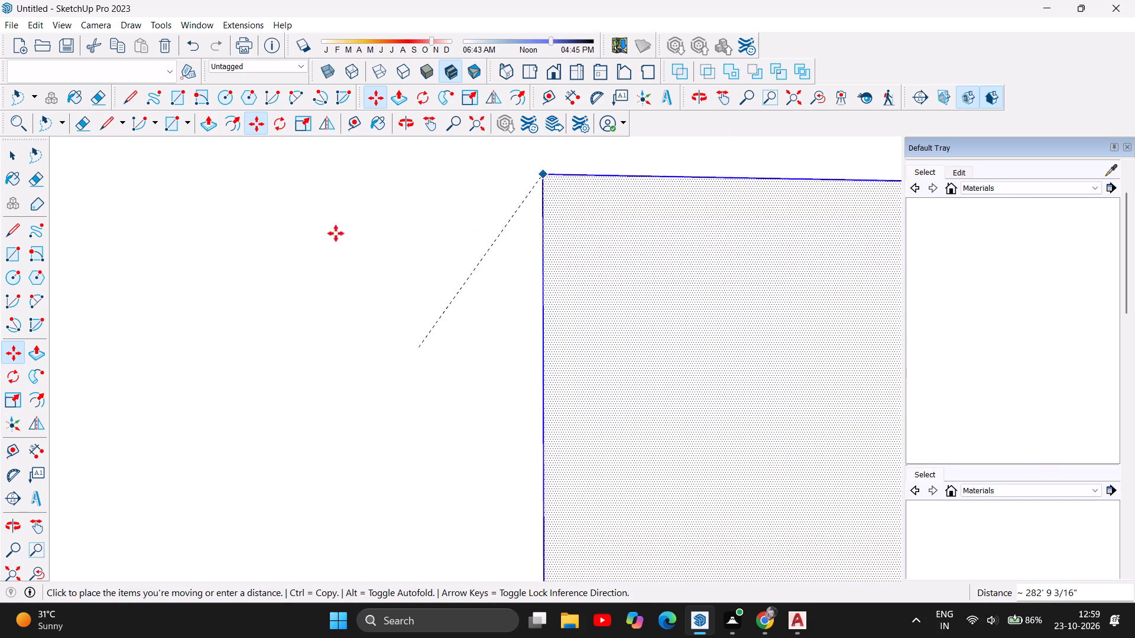
scroll(316, 239, down, 16)
scroll(317, 238, down, 6)
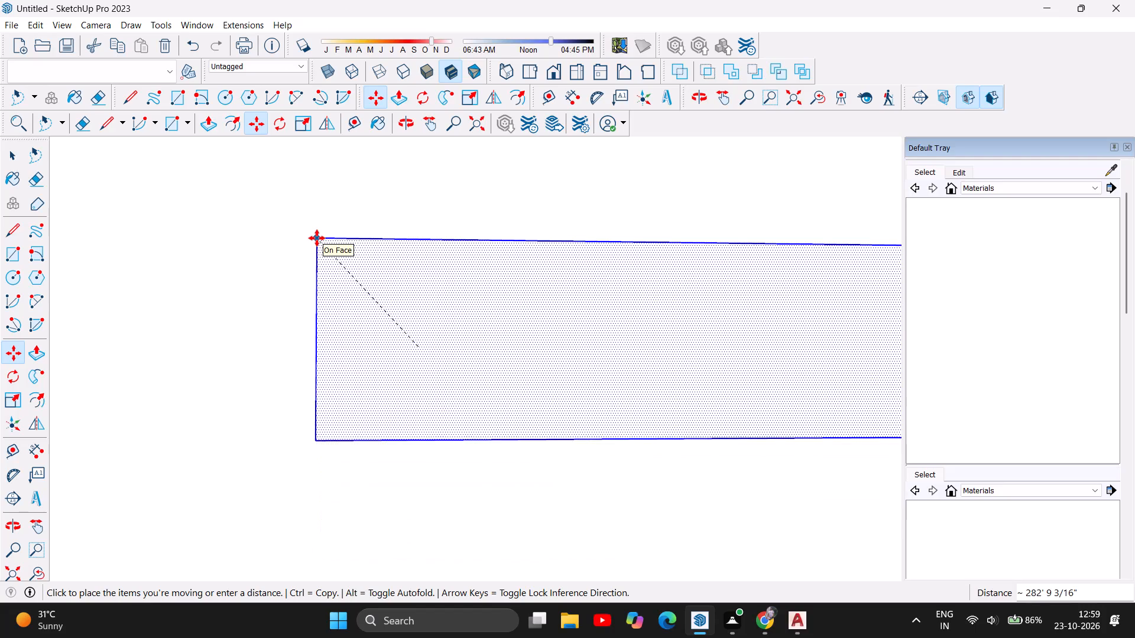
scroll(317, 238, down, 13)
scroll(317, 238, down, 16)
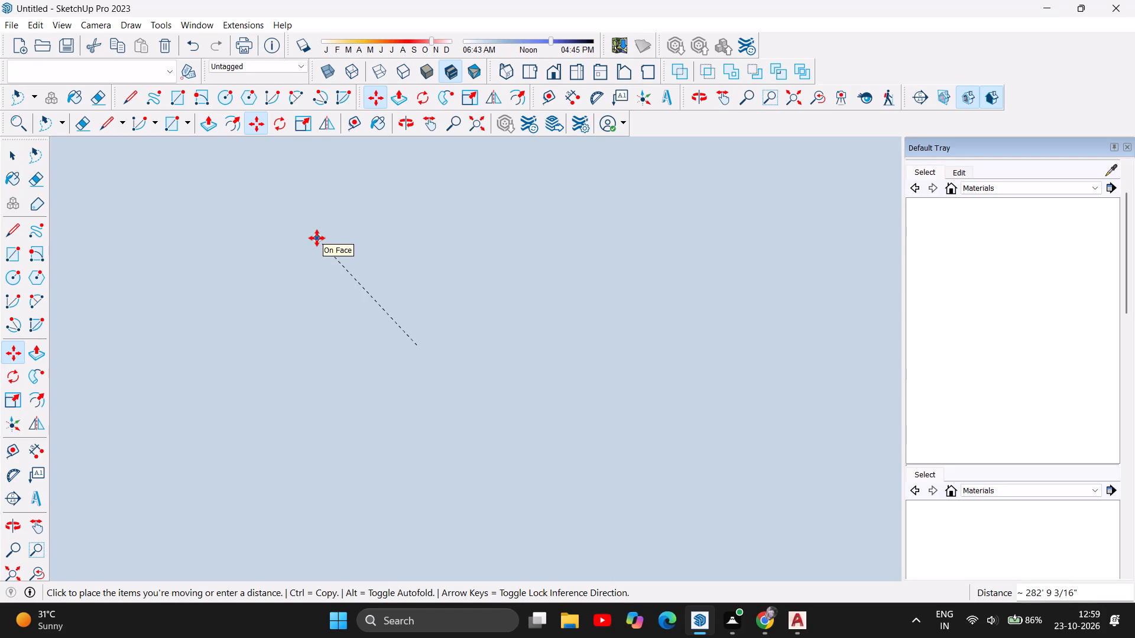
scroll(317, 238, down, 8)
scroll(367, 262, down, 13)
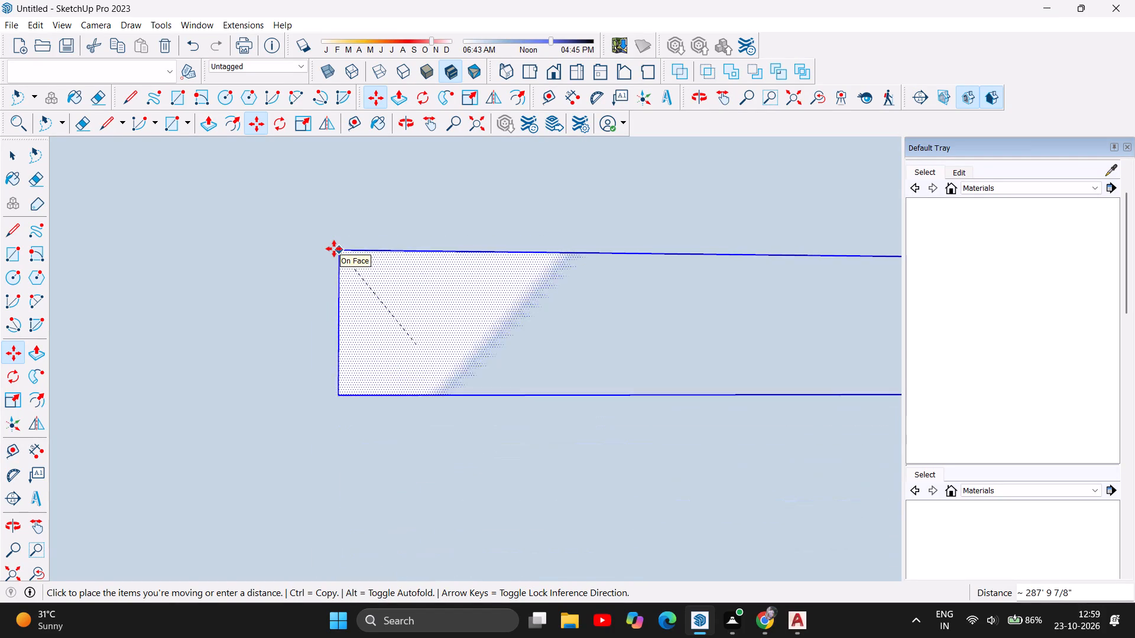
scroll(334, 249, down, 14)
scroll(334, 249, down, 15)
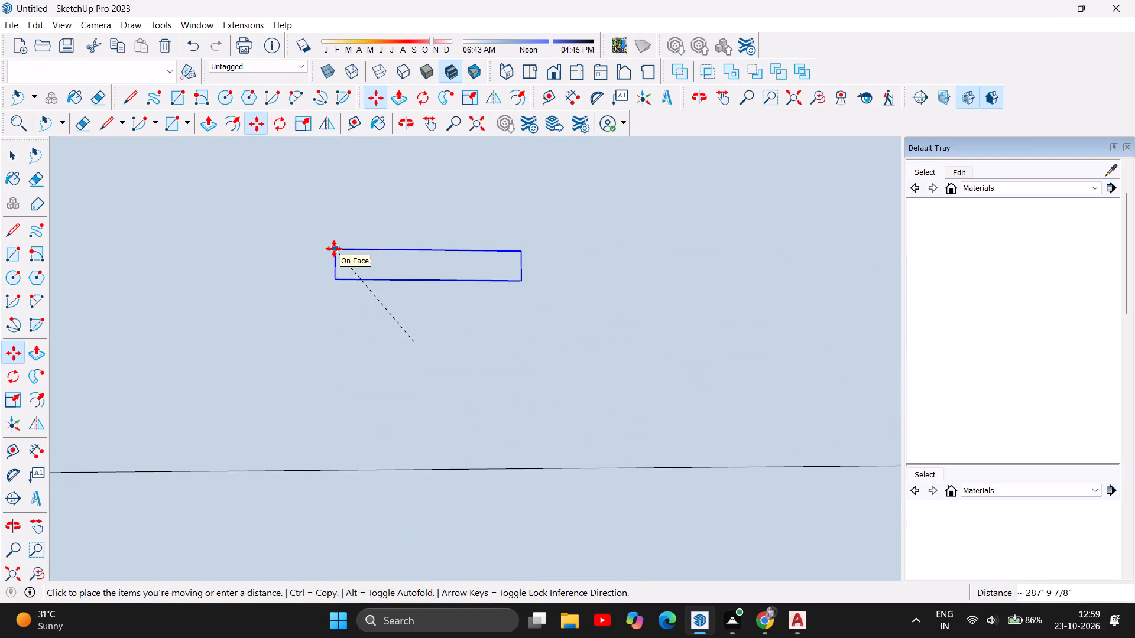
scroll(334, 249, down, 20)
scroll(334, 249, down, 7)
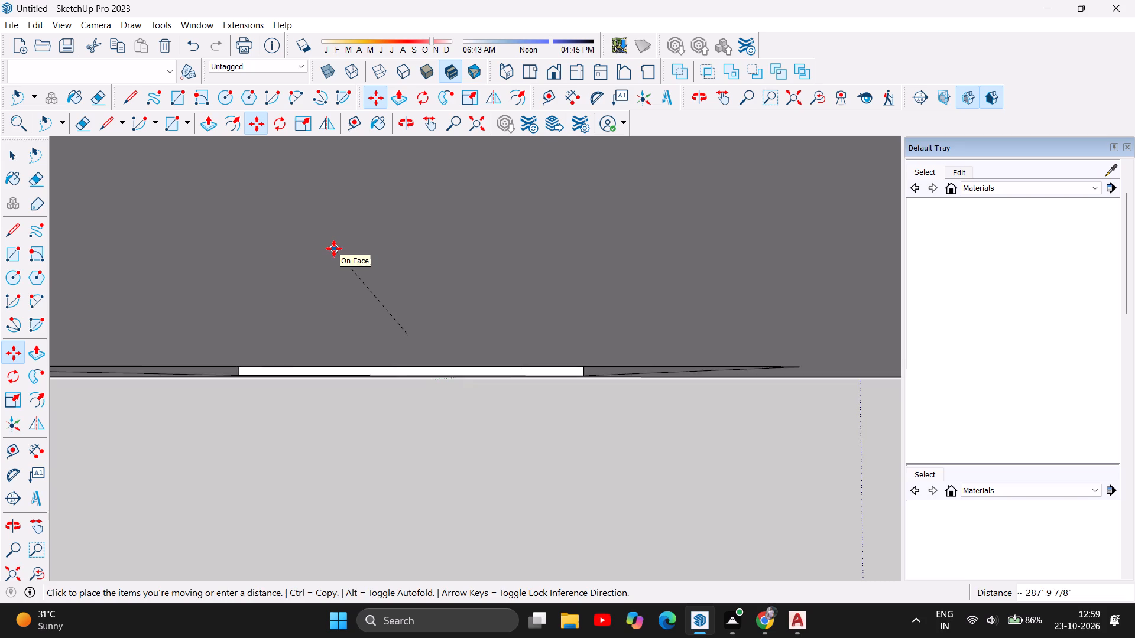
scroll(334, 249, down, 4)
scroll(381, 379, down, 3)
scroll(356, 480, down, 6)
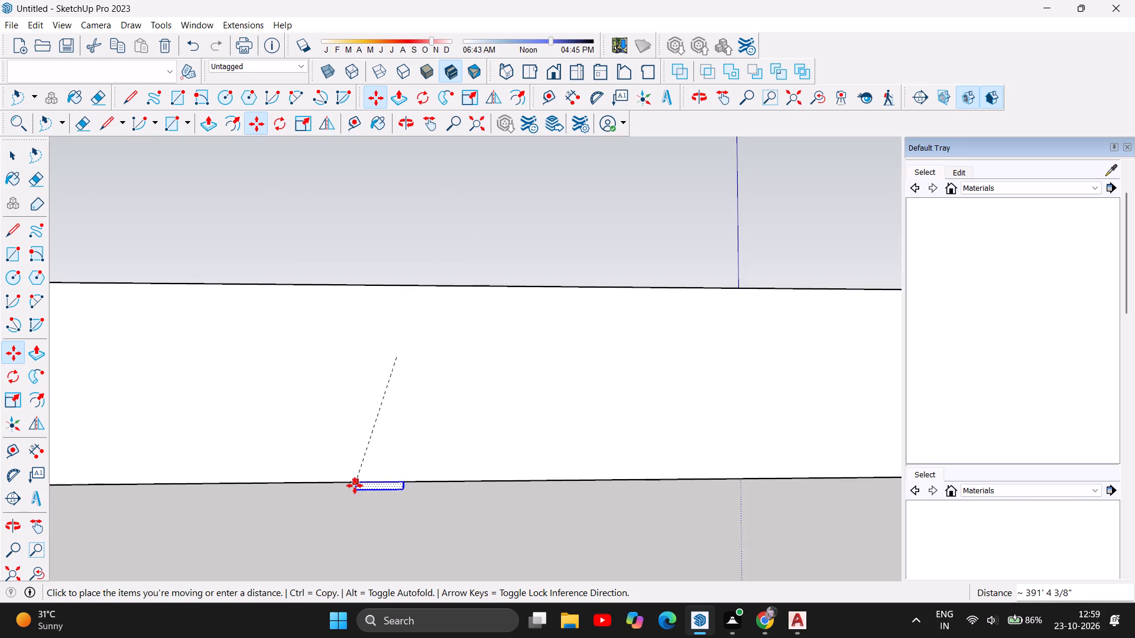
scroll(355, 488, down, 12)
scroll(334, 434, up, 4)
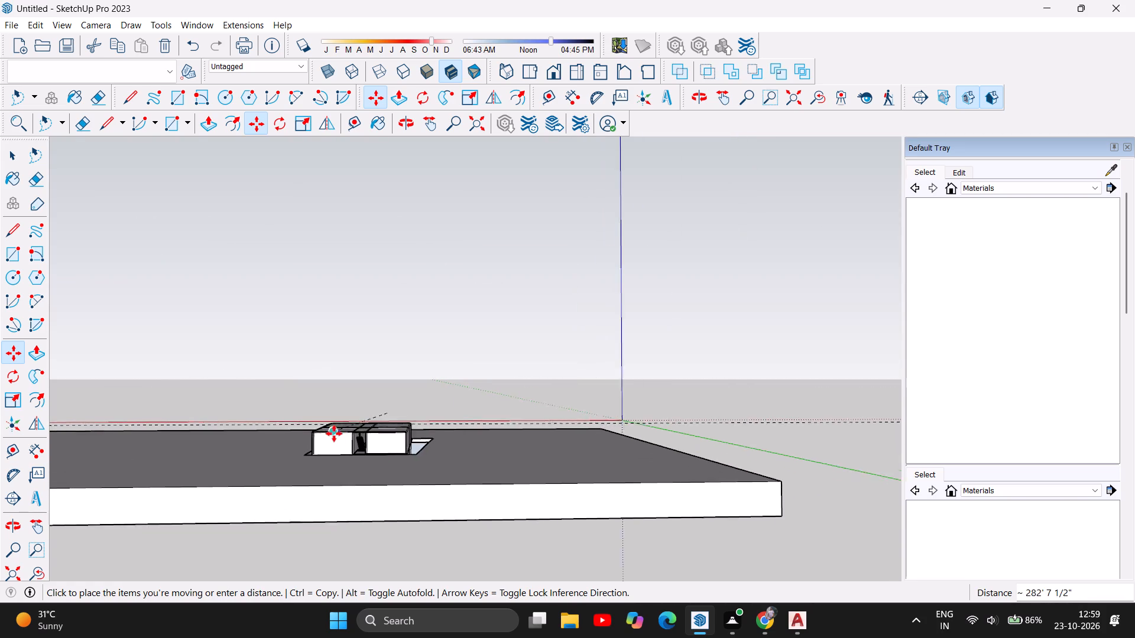
scroll(334, 434, up, 14)
scroll(393, 438, up, 2)
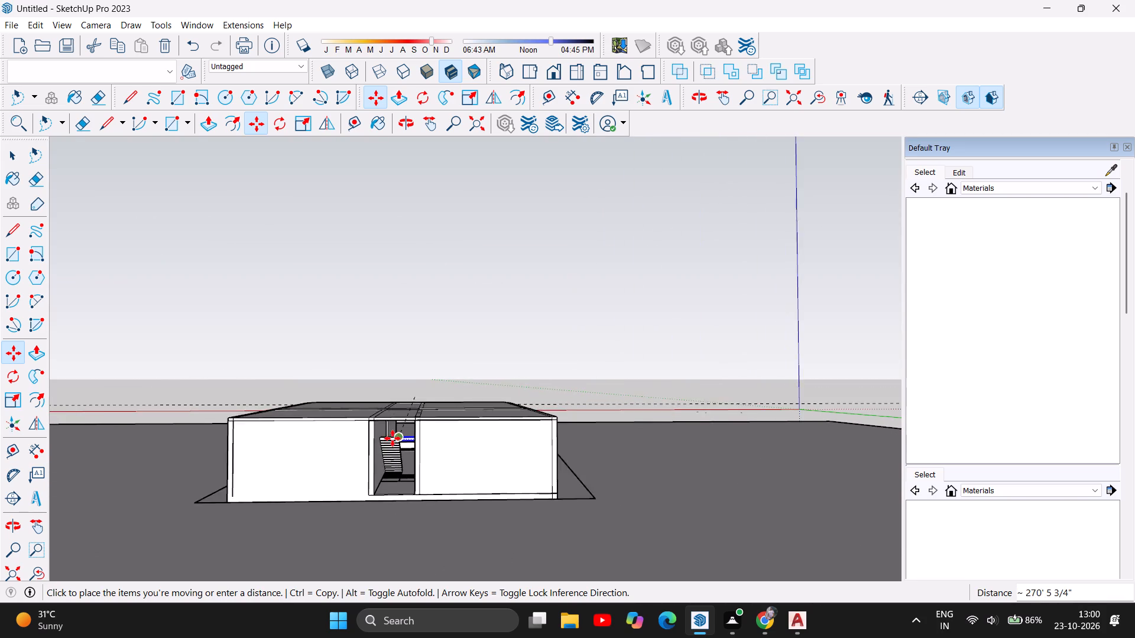
scroll(393, 438, up, 9)
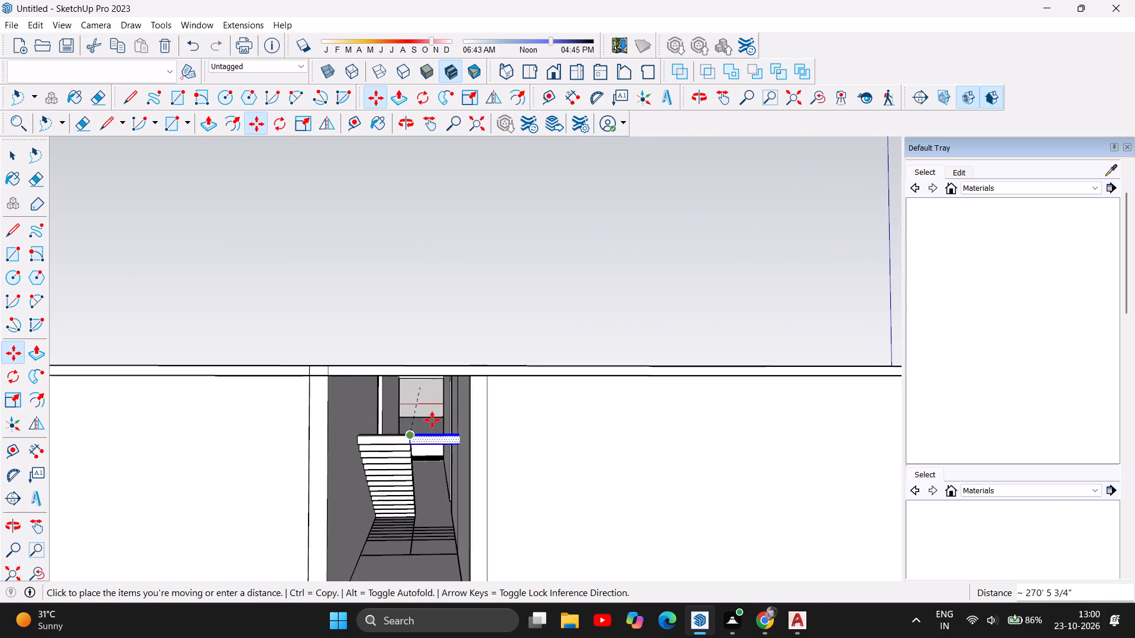
scroll(424, 424, up, 3)
scroll(424, 424, down, 2)
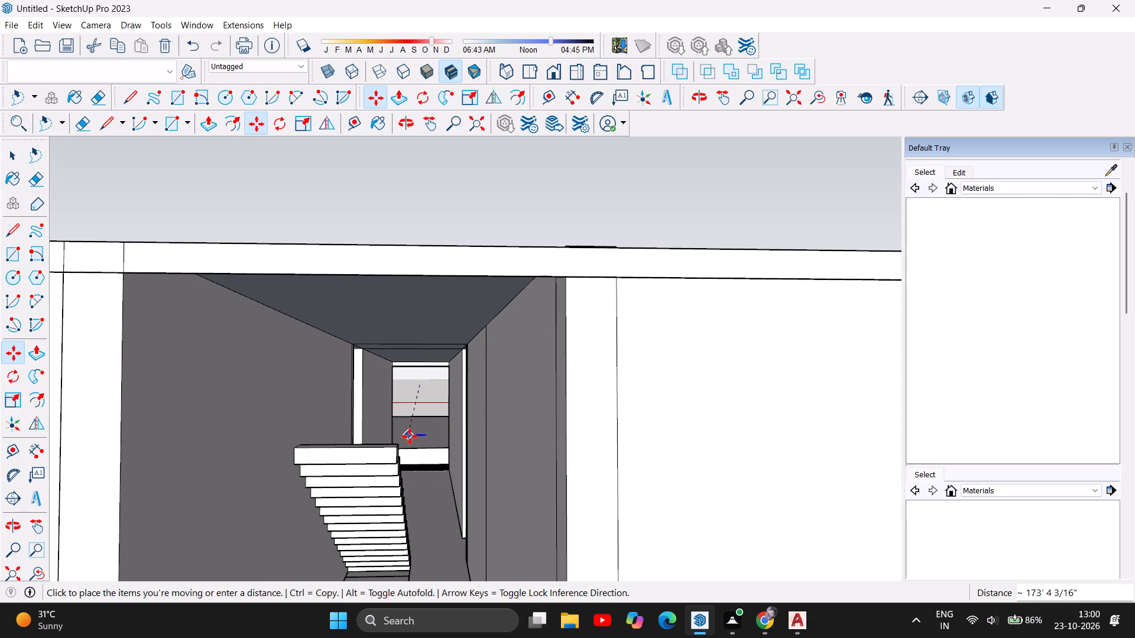
scroll(403, 441, up, 2)
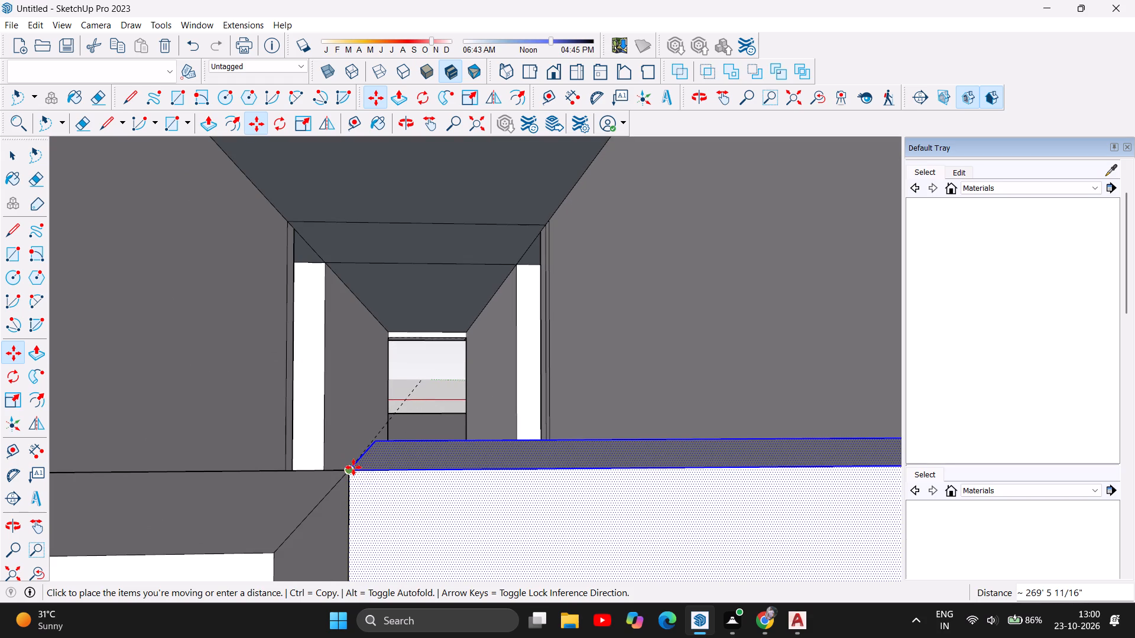
Place the moved step block at the top step's upper corner endpoint, extending sideways across the corridor.
click(354, 467)
Paste another copy of the step block in the open space beyond the sideways landing block.
scroll(396, 396, down, 5)
scroll(397, 406, up, 6)
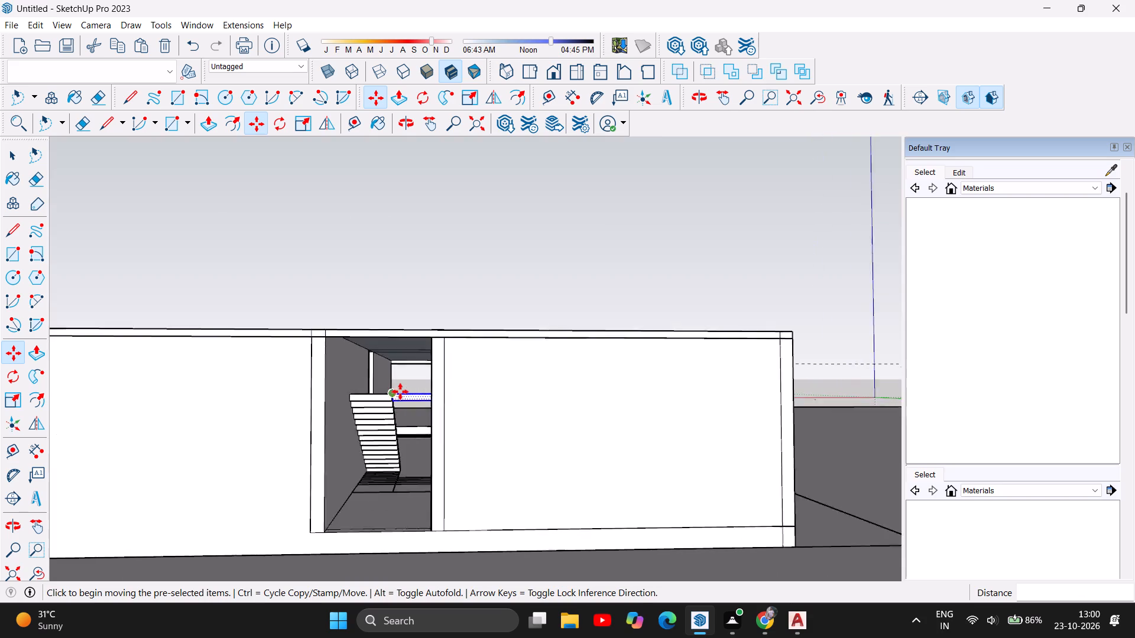
scroll(400, 392, up, 4)
scroll(398, 395, down, 3)
scroll(401, 404, up, 3)
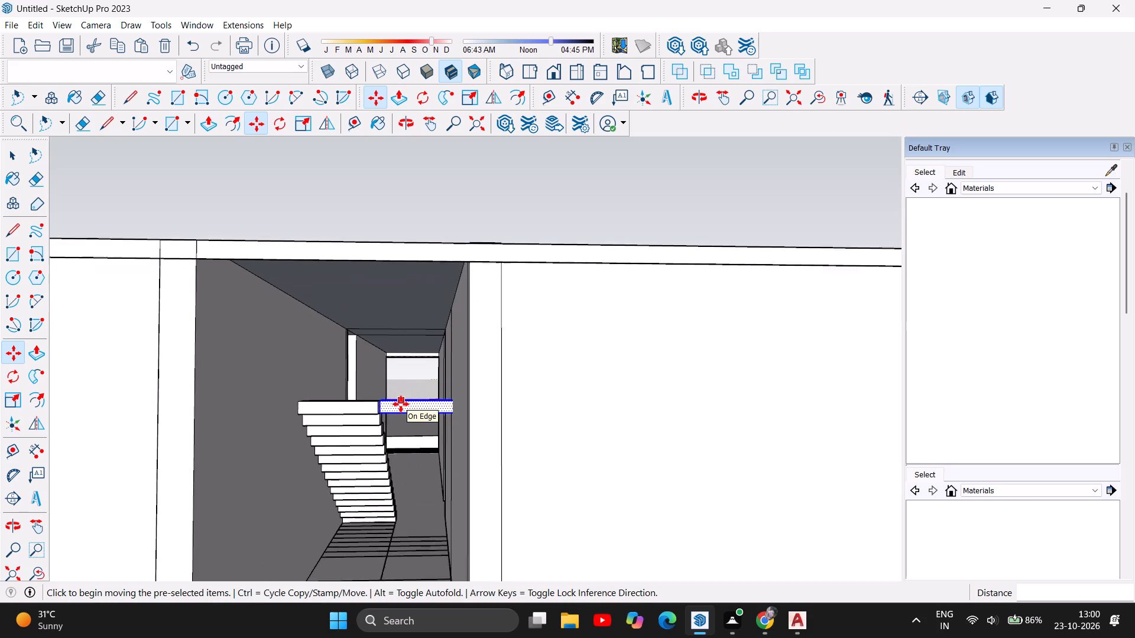
scroll(401, 404, up, 12)
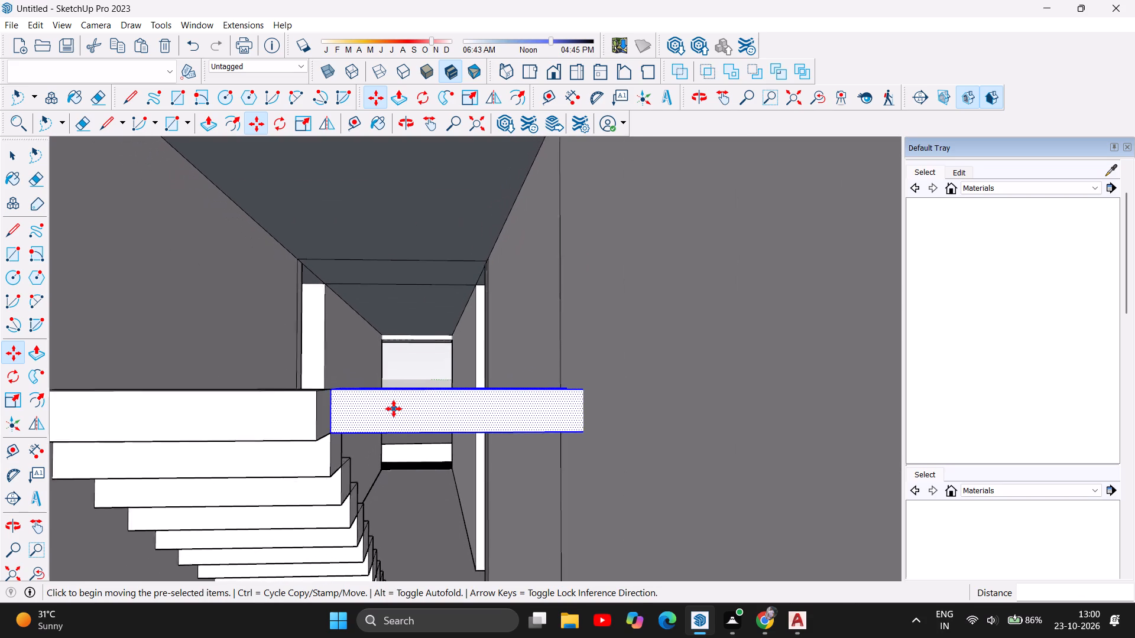
scroll(394, 409, up, 8)
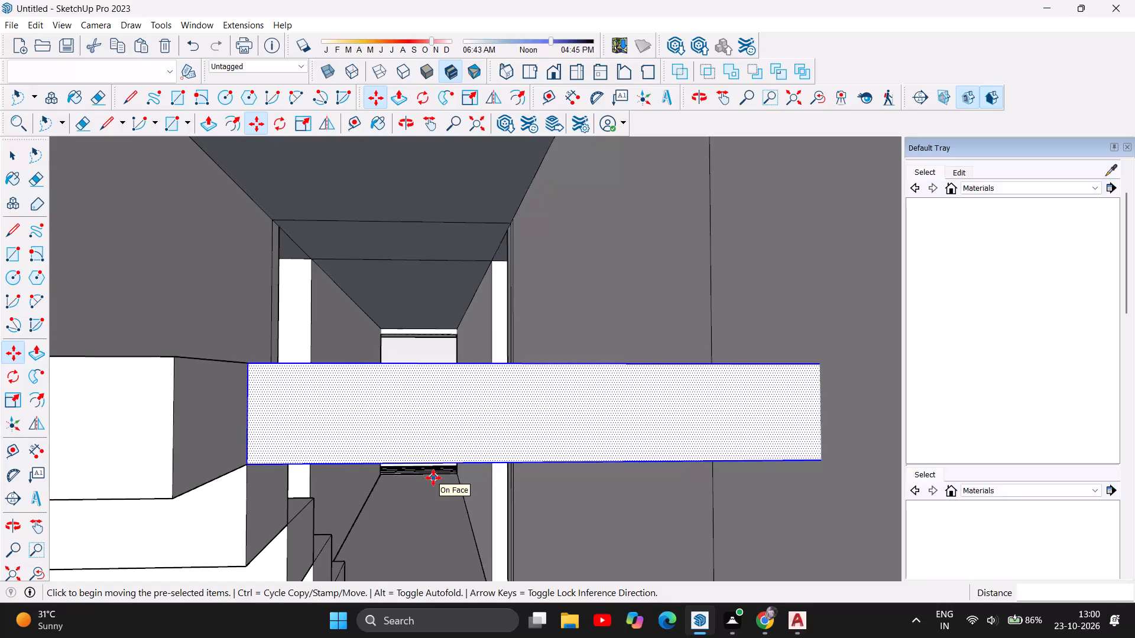
scroll(433, 478, down, 1)
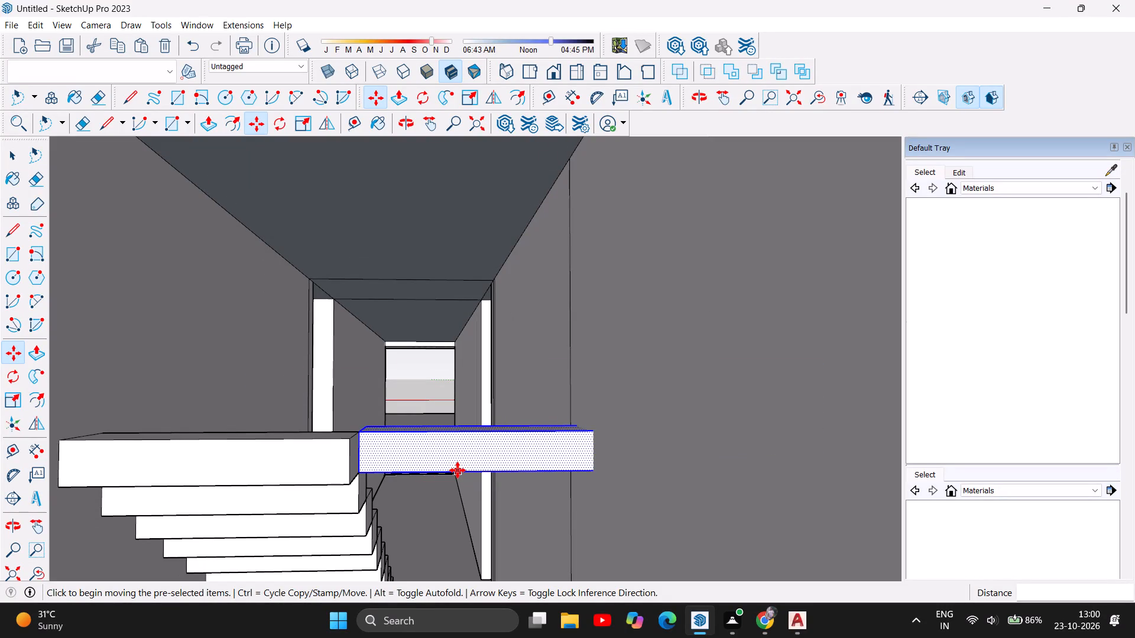
key(ctrl+v)
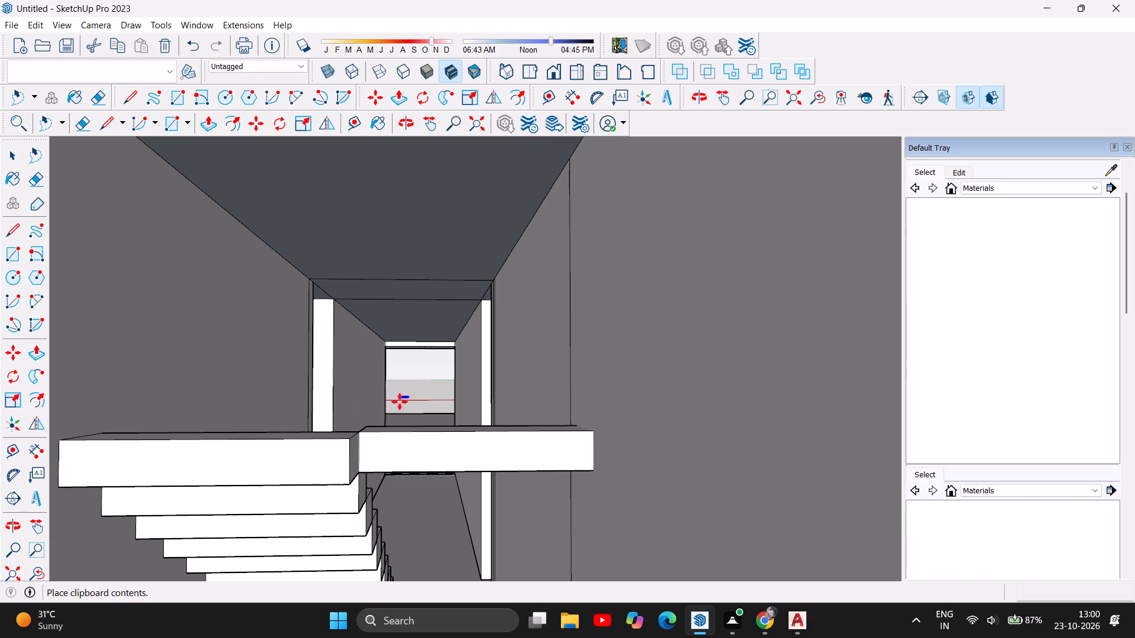
click(380, 421)
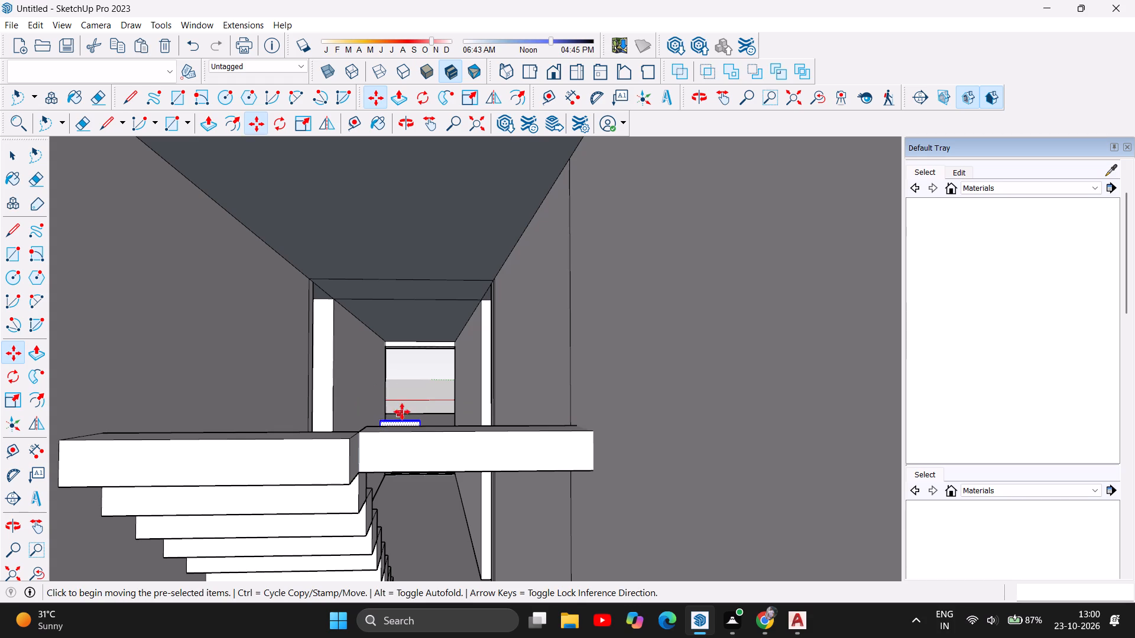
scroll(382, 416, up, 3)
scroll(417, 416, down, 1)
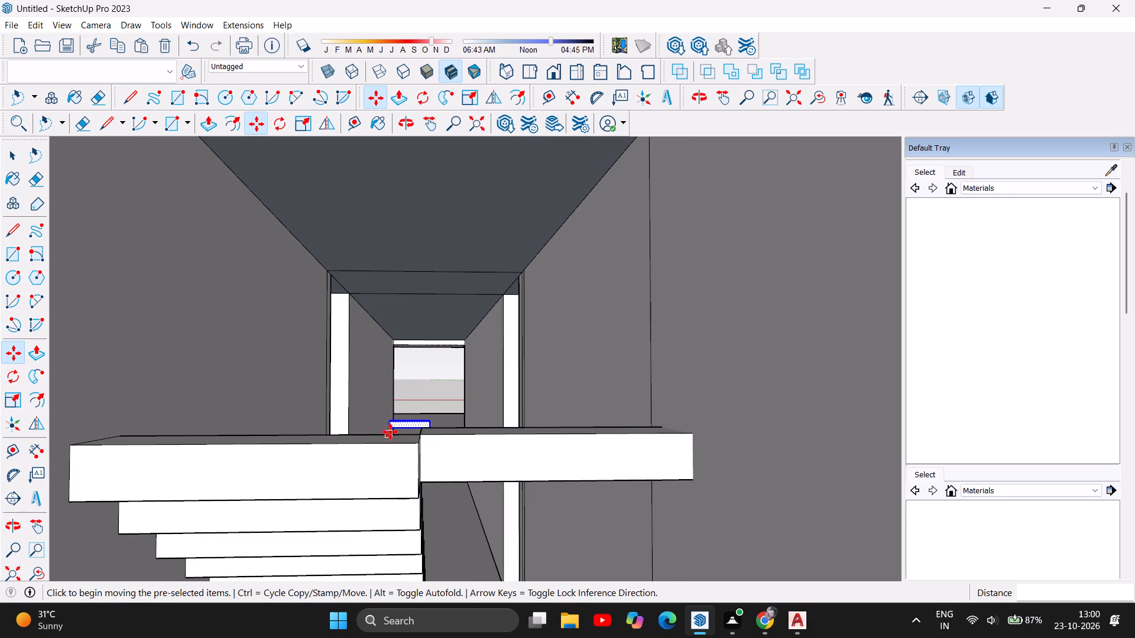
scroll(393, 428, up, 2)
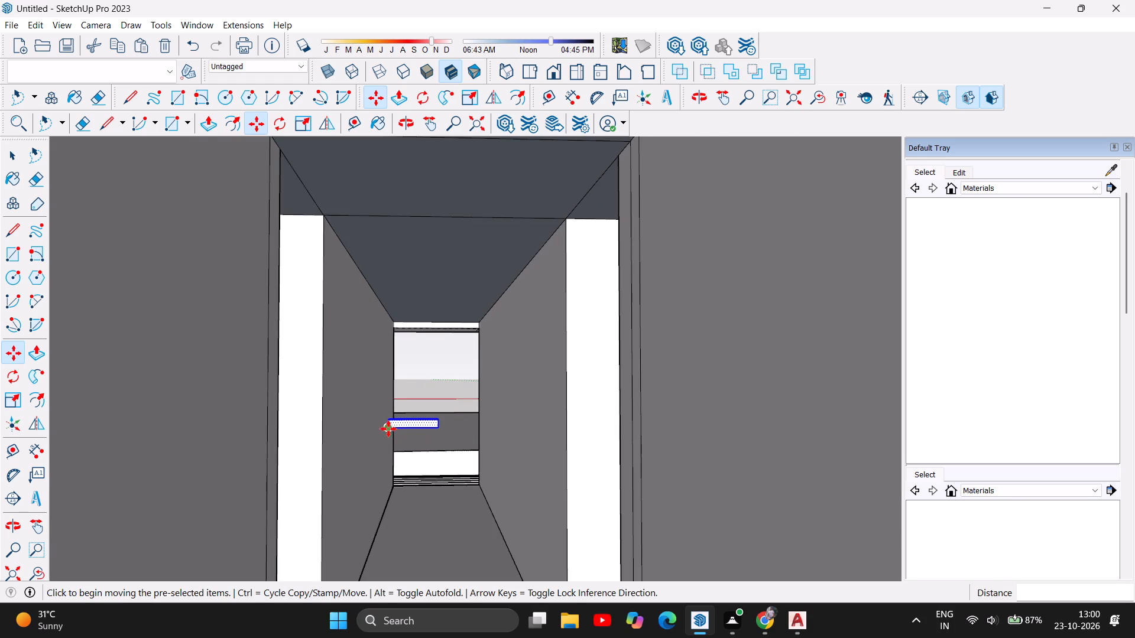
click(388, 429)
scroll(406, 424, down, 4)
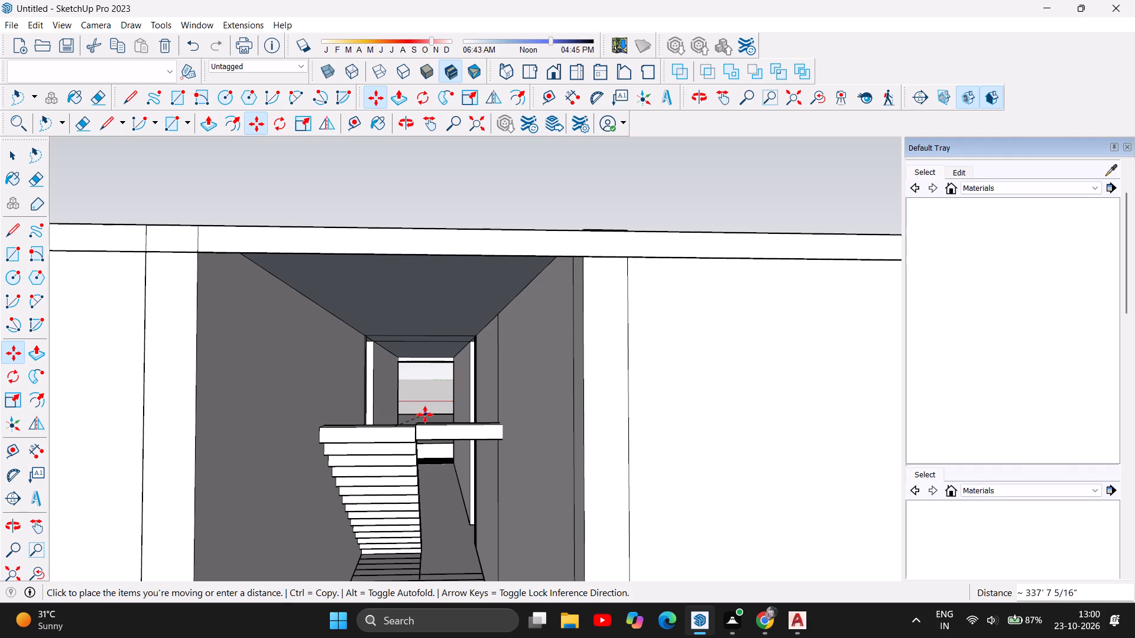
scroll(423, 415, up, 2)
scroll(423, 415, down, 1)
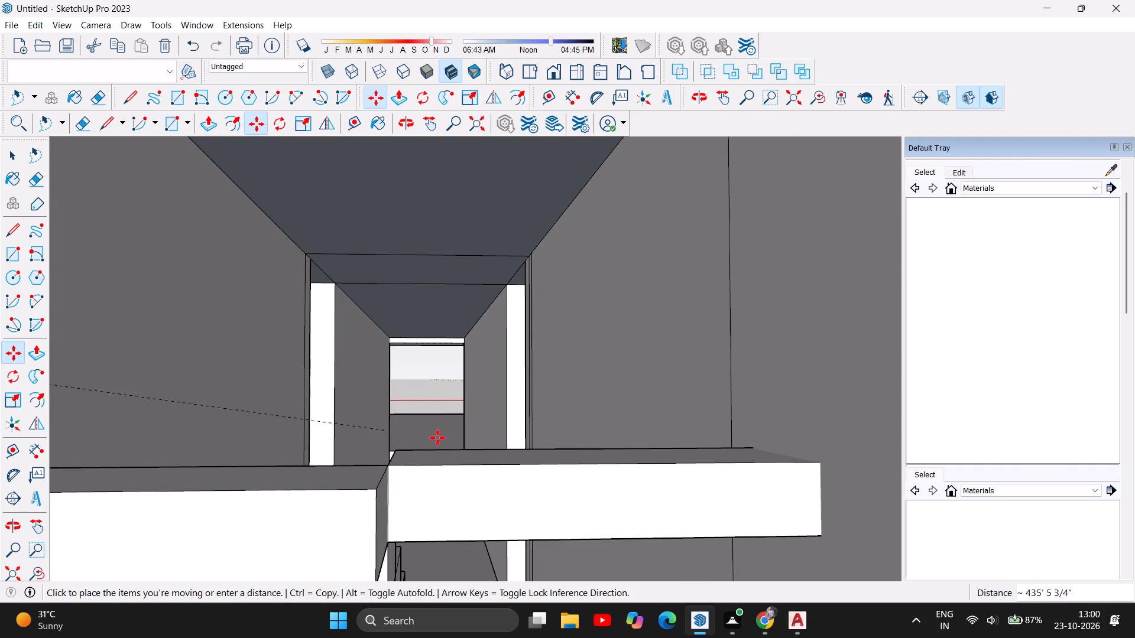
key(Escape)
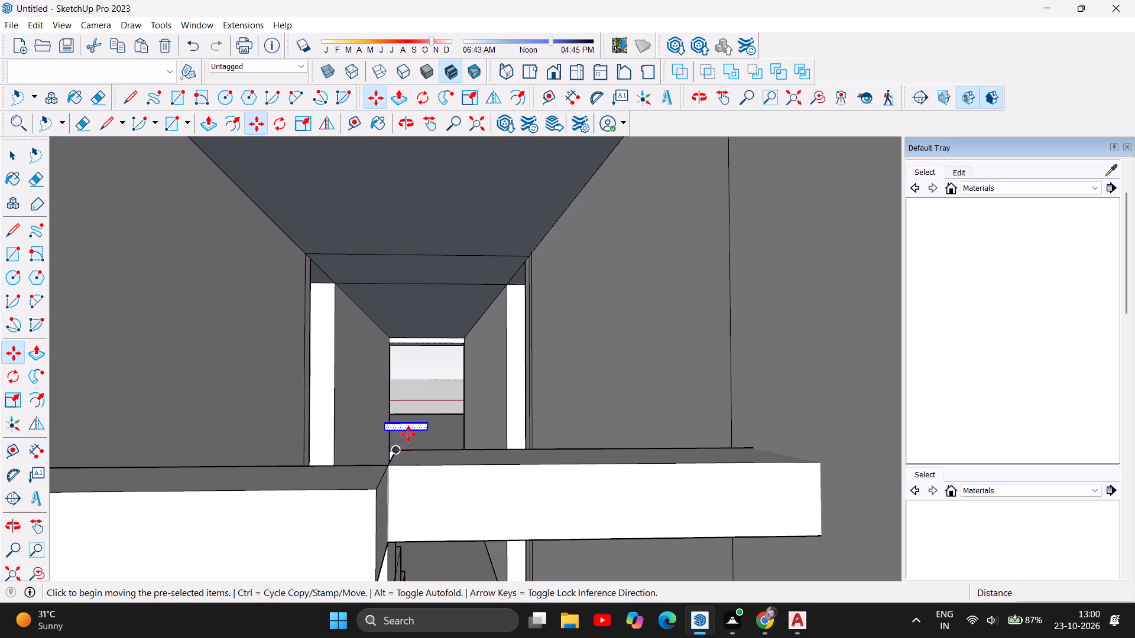
Move the new block near the stairs and snap its lower outer corner to the landing block's upper rear outer corner.
click(432, 428)
click(751, 448)
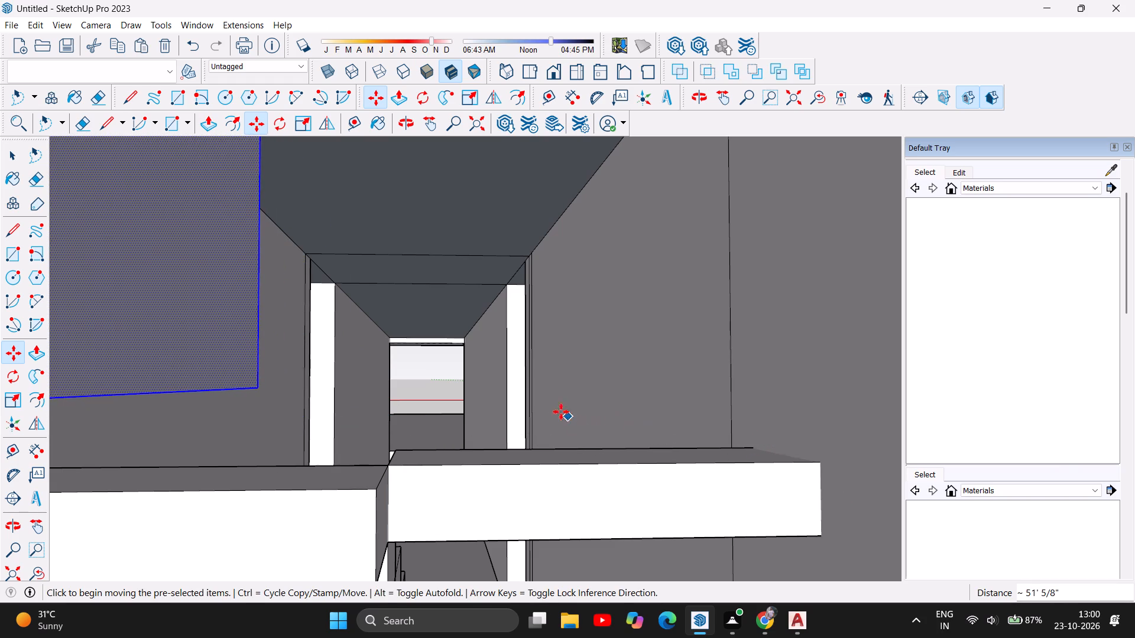
scroll(550, 415, down, 3)
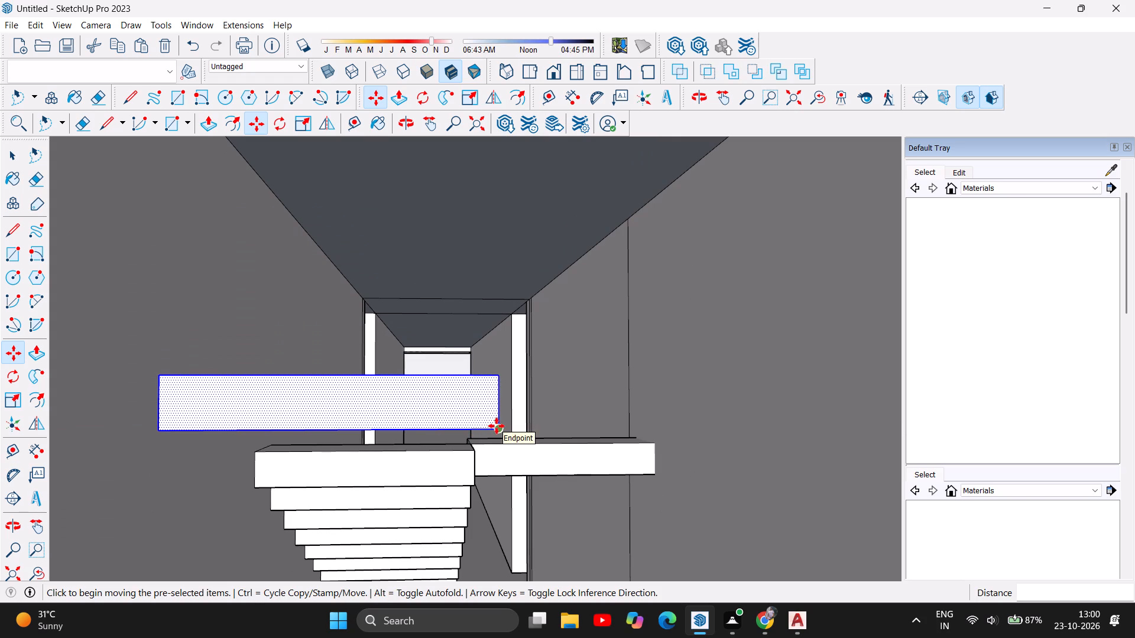
click(497, 426)
scroll(641, 424, up, 4)
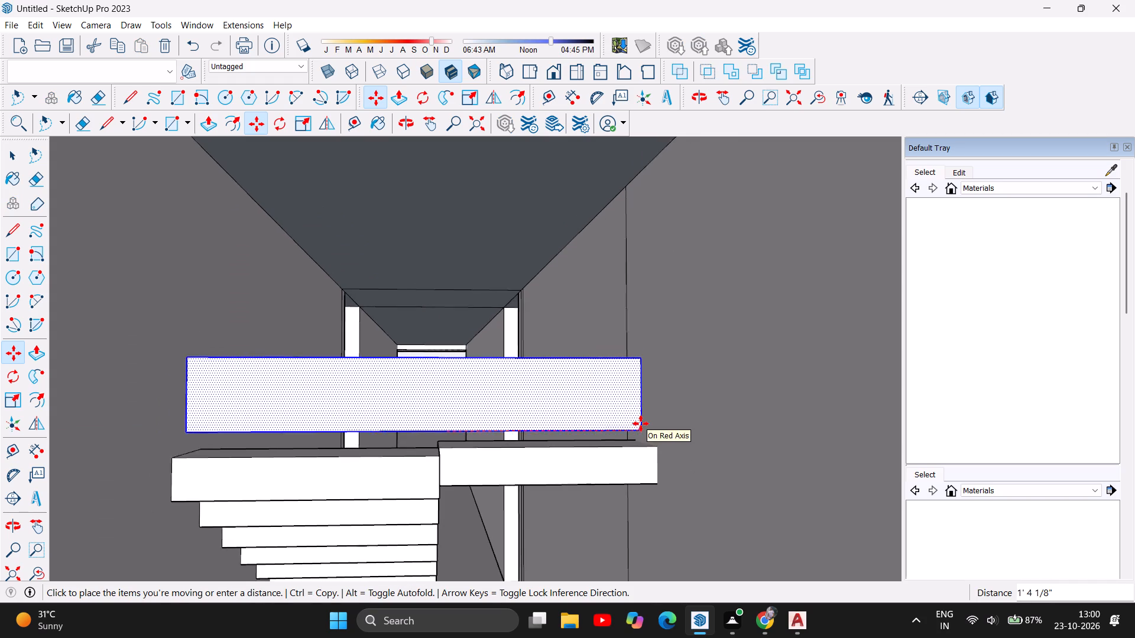
scroll(641, 424, up, 6)
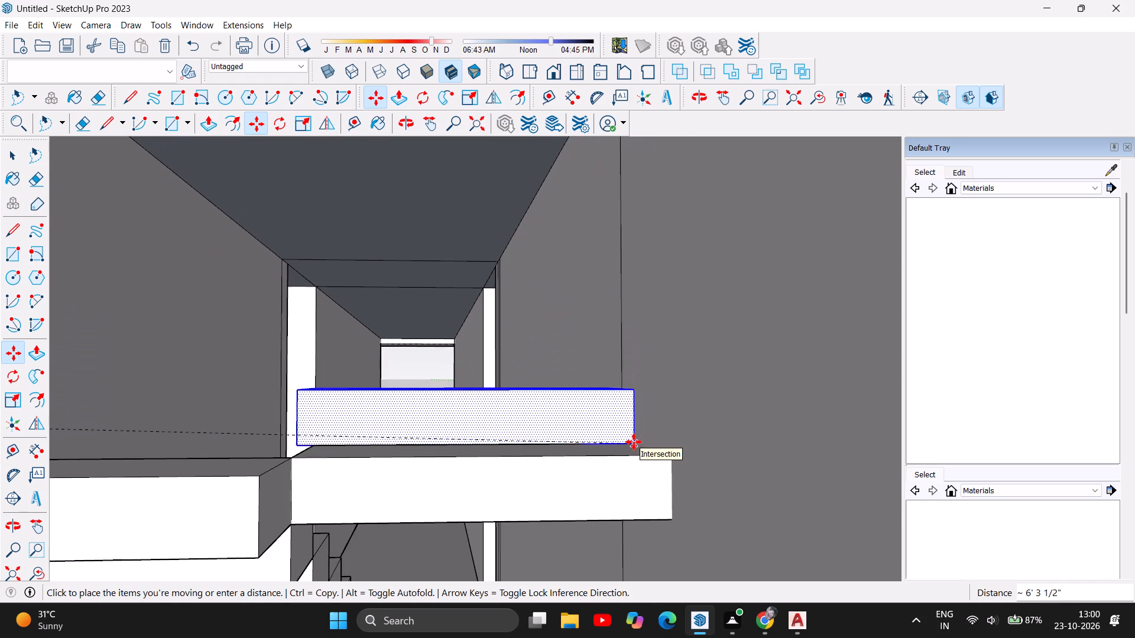
scroll(634, 442, up, 2)
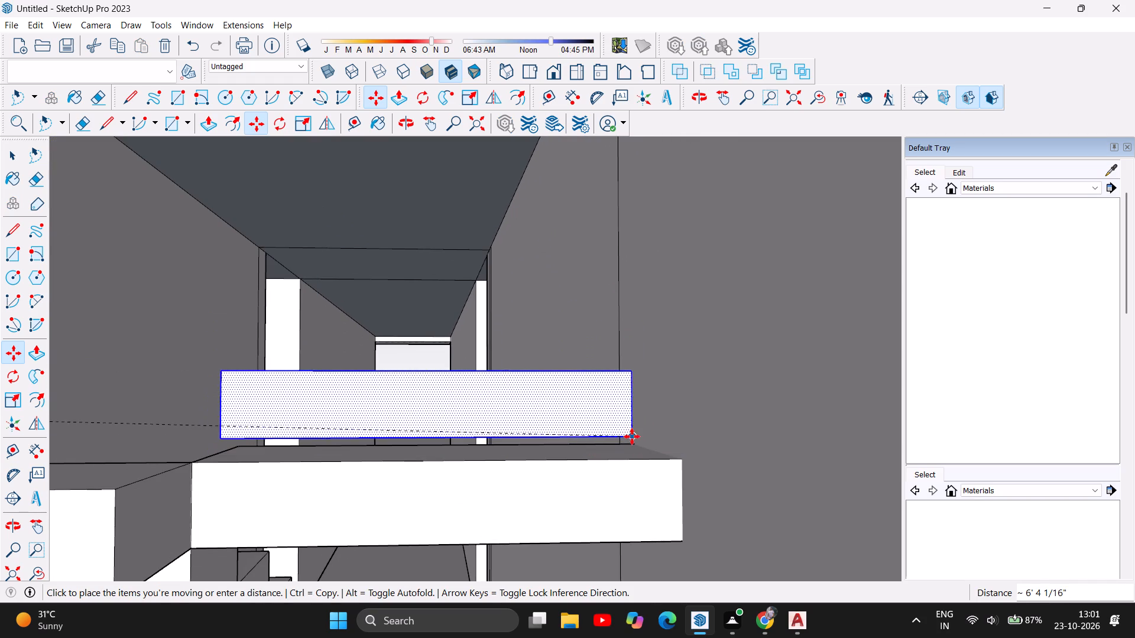
click(633, 444)
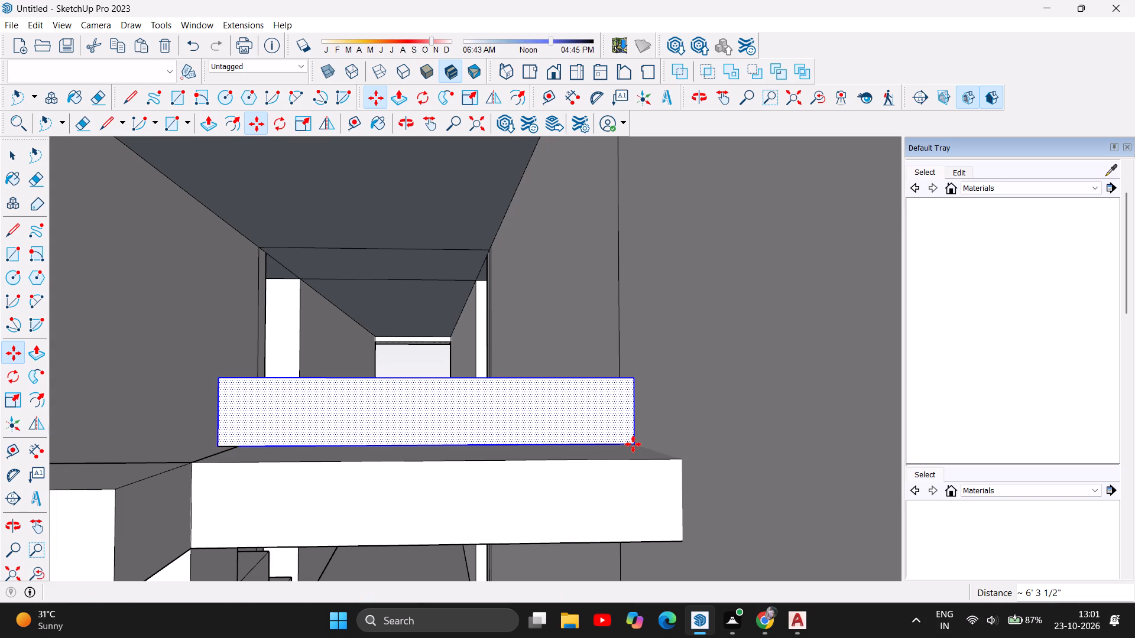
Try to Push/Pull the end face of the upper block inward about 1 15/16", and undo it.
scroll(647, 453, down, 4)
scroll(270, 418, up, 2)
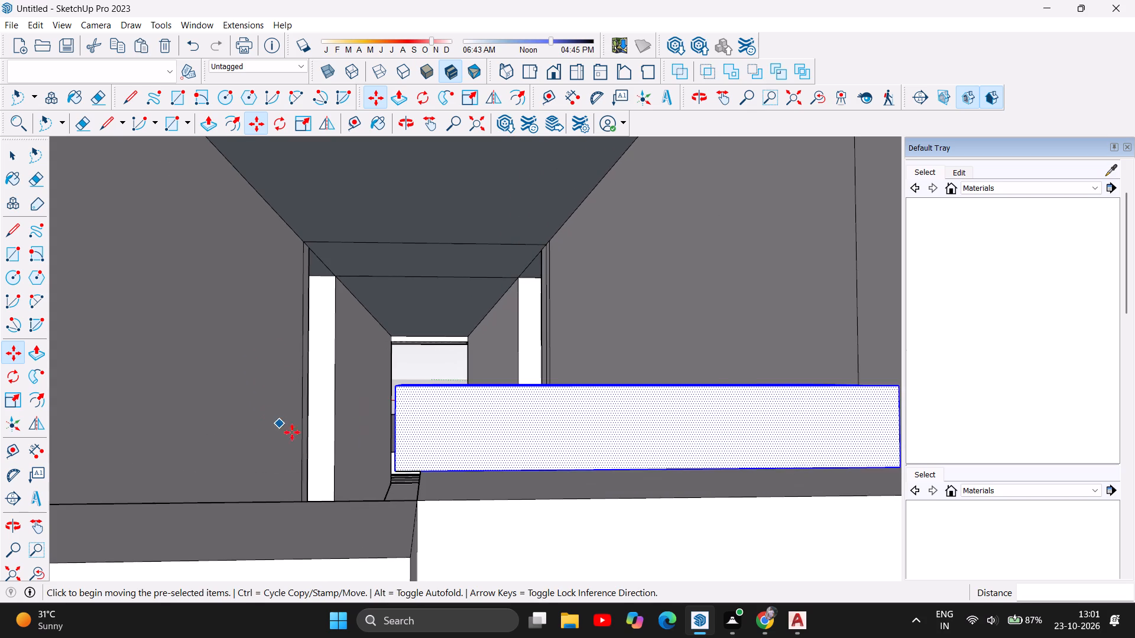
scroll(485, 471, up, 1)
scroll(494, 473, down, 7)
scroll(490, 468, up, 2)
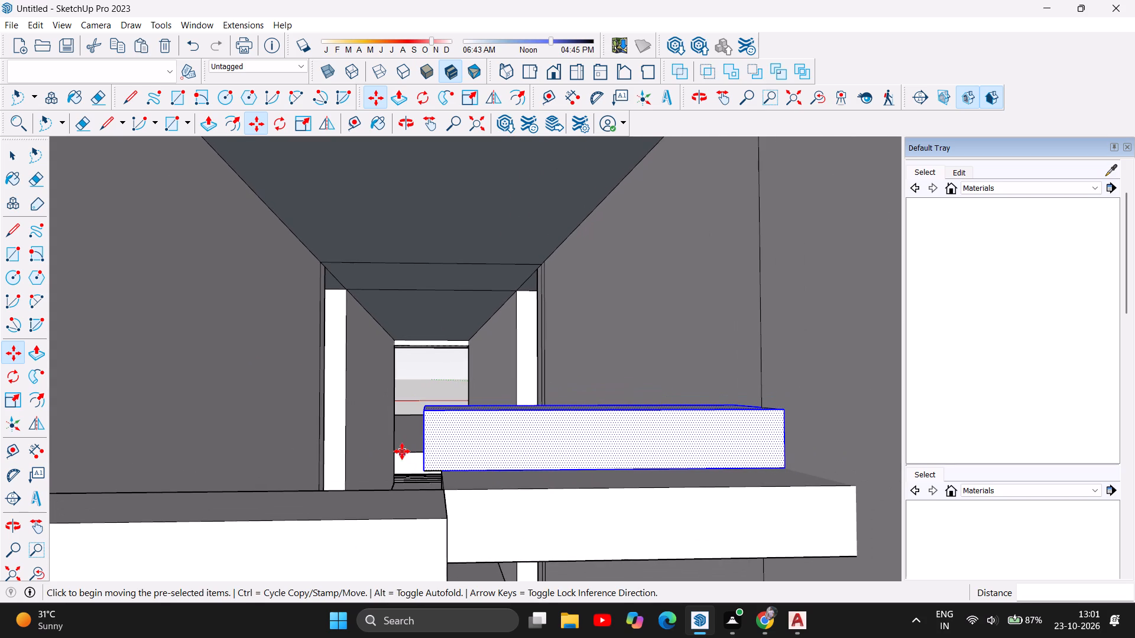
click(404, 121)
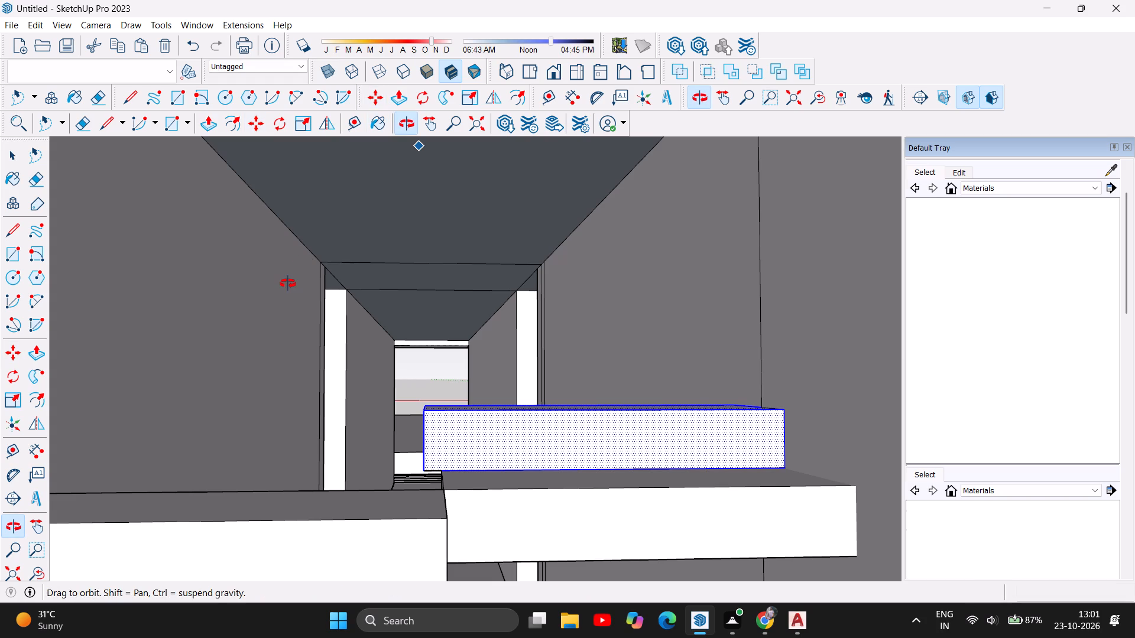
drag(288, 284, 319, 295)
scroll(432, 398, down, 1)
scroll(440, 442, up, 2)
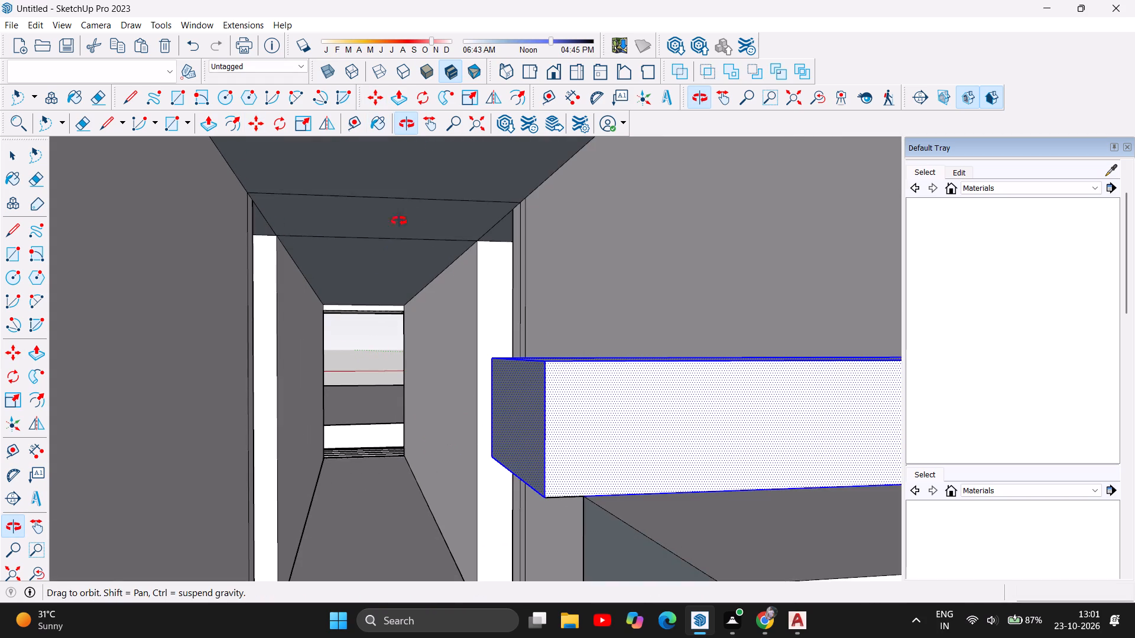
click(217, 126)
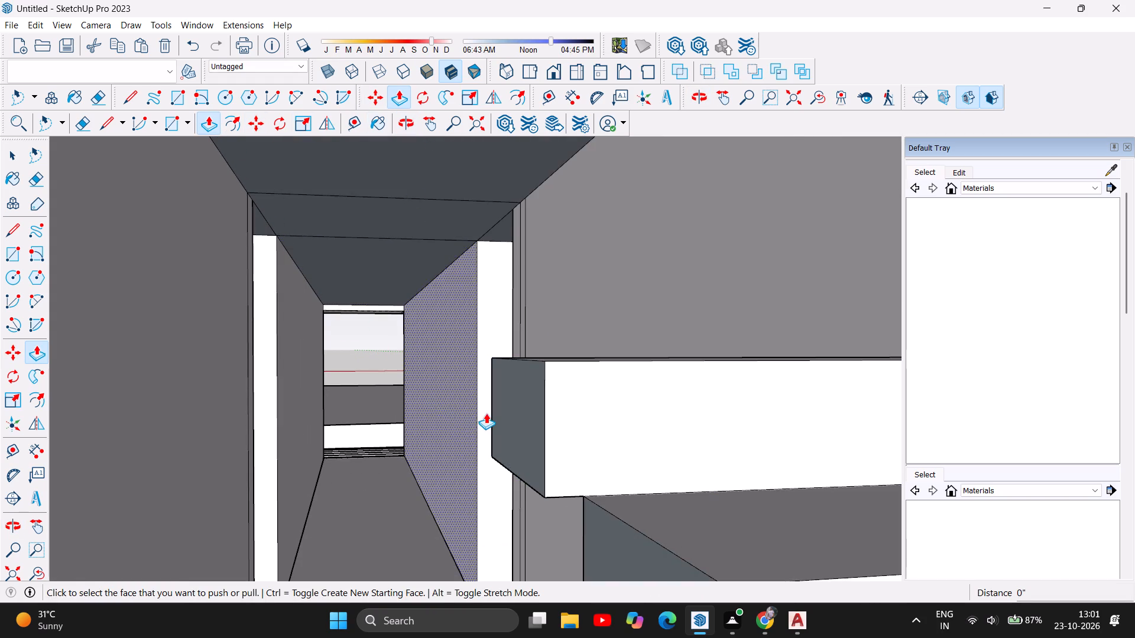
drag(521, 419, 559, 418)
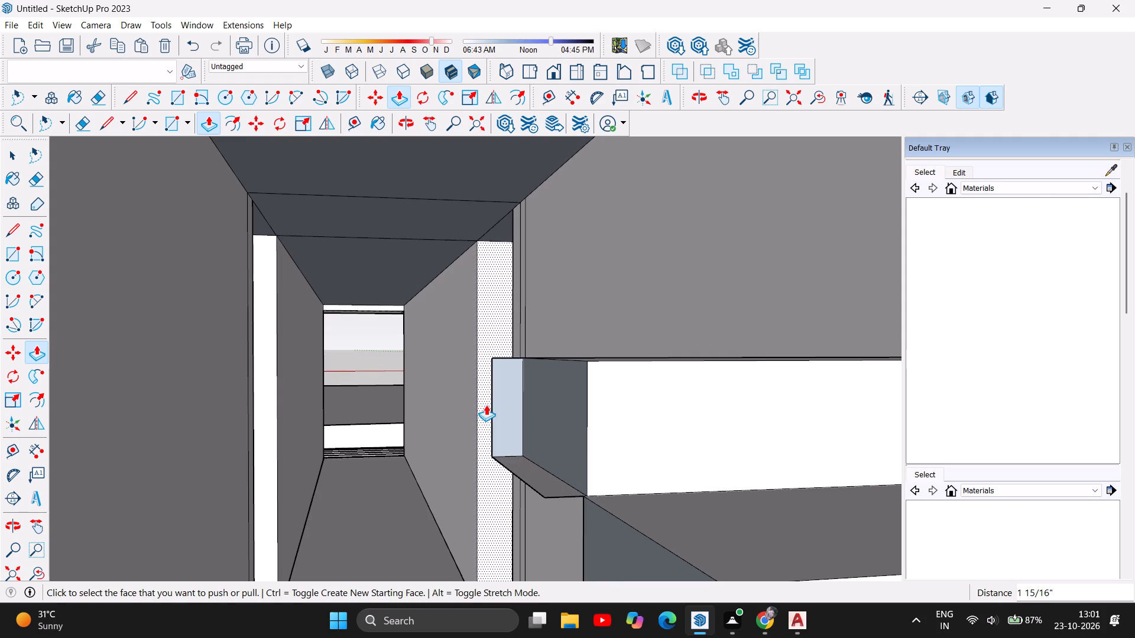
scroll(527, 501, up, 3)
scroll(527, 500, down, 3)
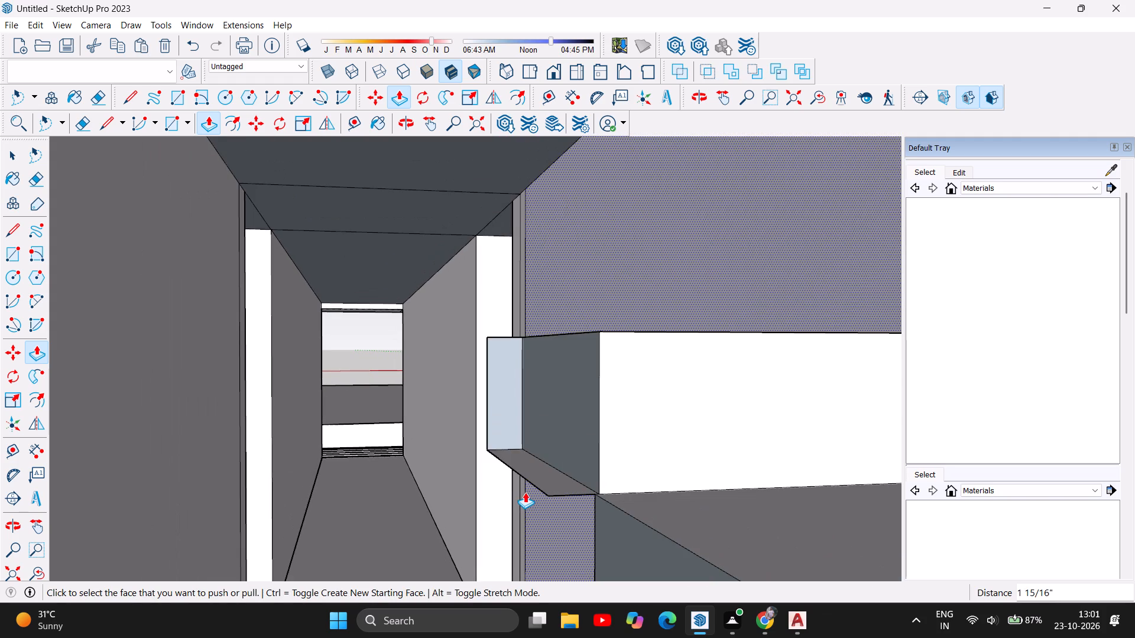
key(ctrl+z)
Paste another copy of the step block at the upper rear outer corner of the block above the landing.
scroll(421, 436, down, 5)
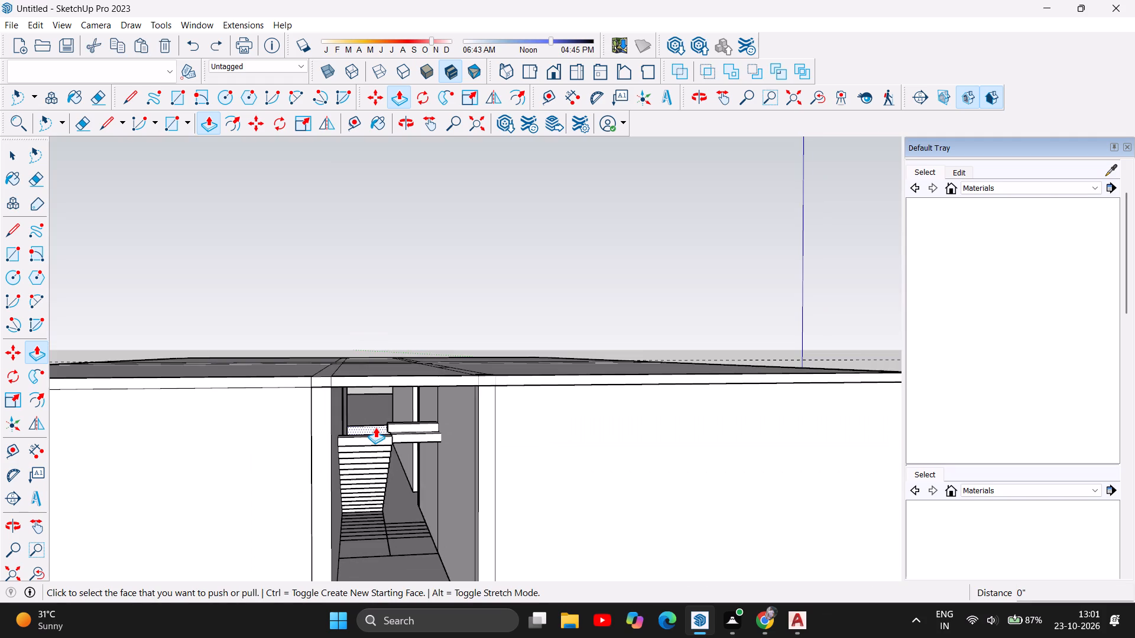
scroll(428, 432, up, 6)
scroll(434, 381, up, 3)
scroll(386, 395, up, 1)
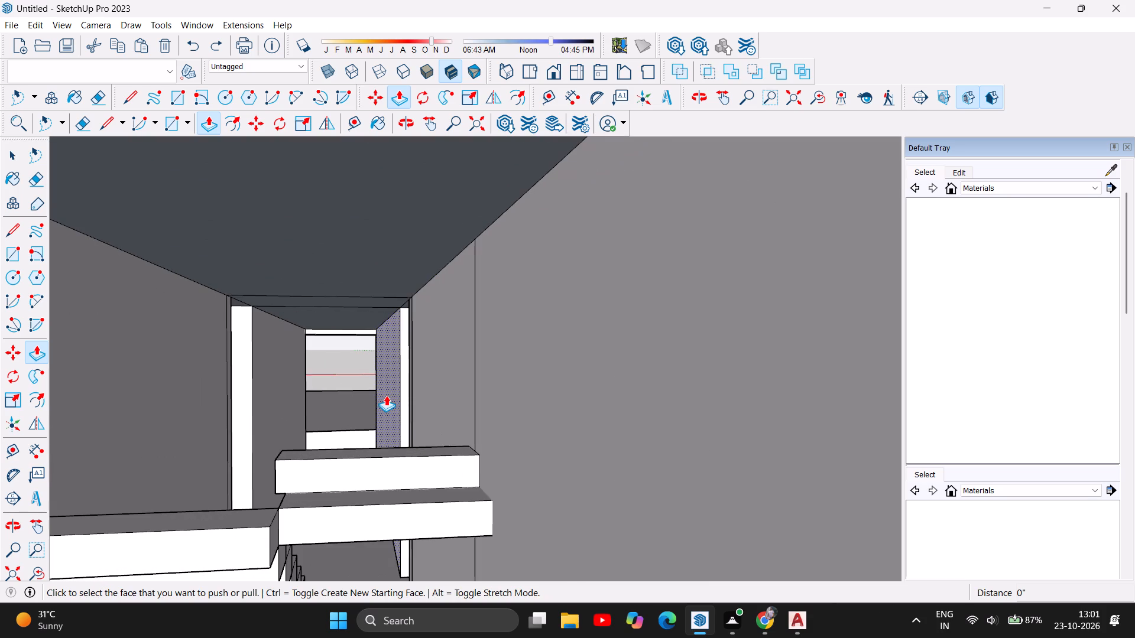
scroll(421, 436, down, 2)
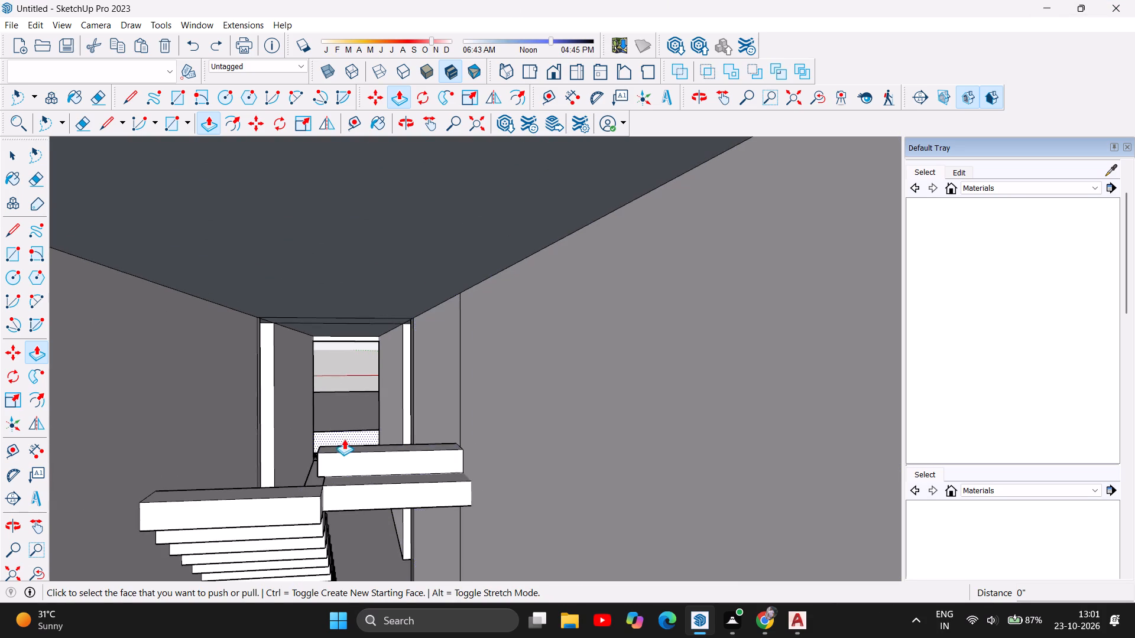
scroll(336, 429, up, 1)
scroll(373, 425, down, 1)
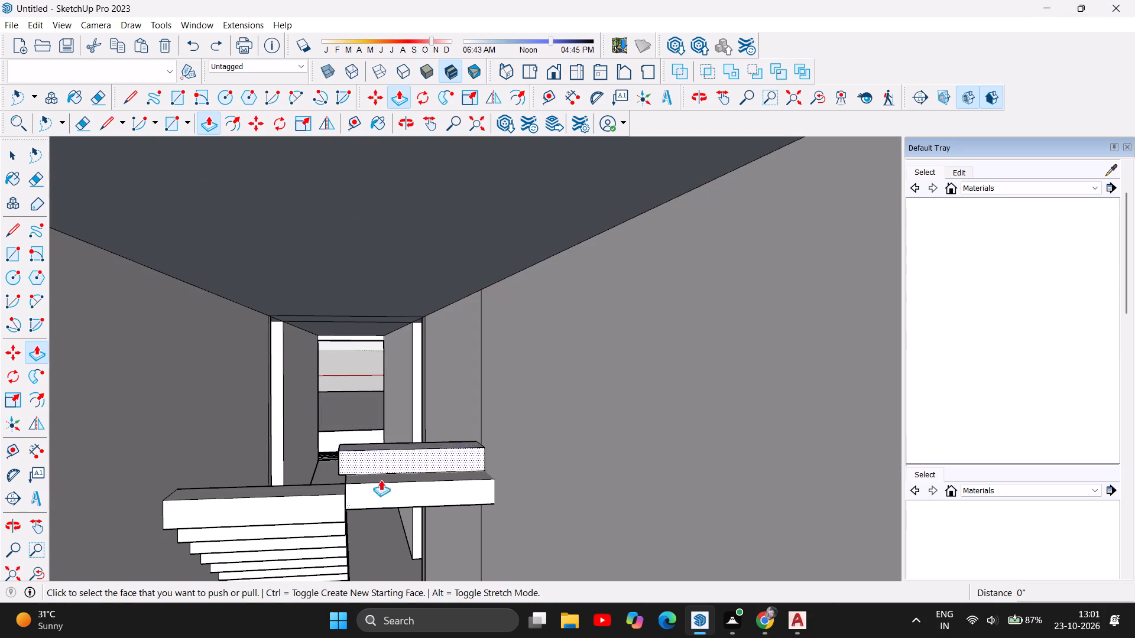
scroll(347, 513, up, 2)
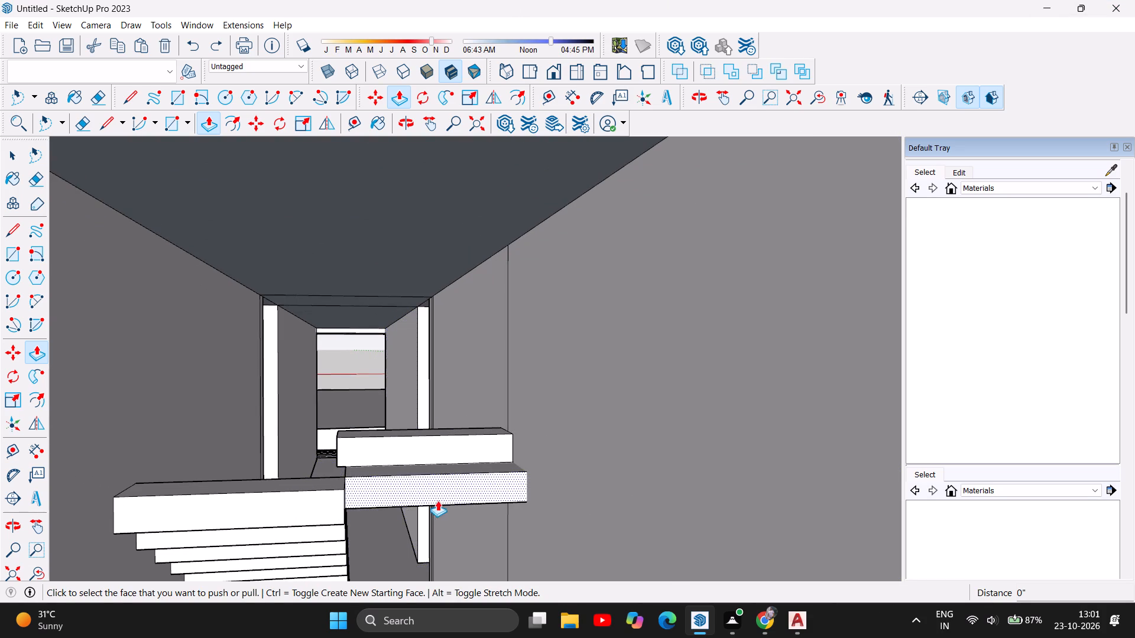
scroll(381, 324, up, 1)
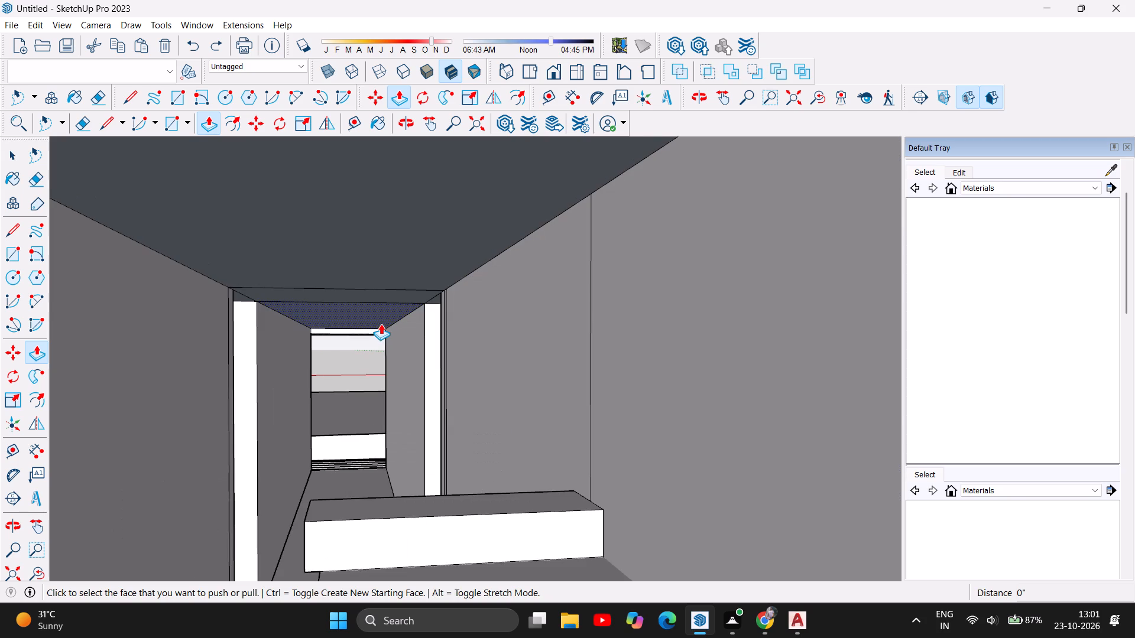
key(ctrl+v)
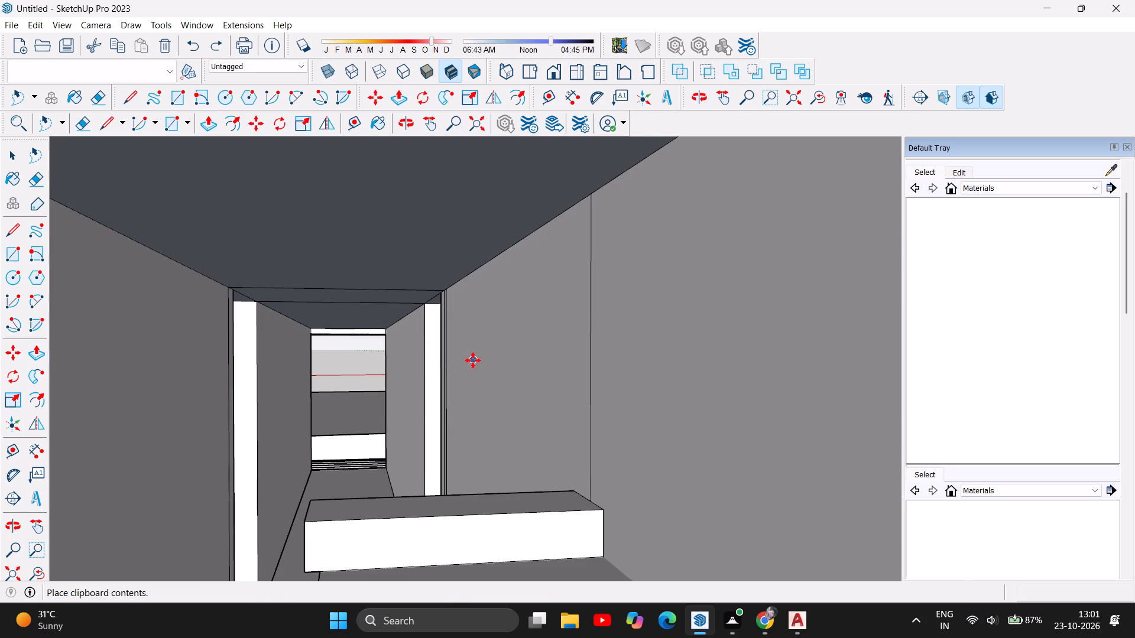
click(576, 489)
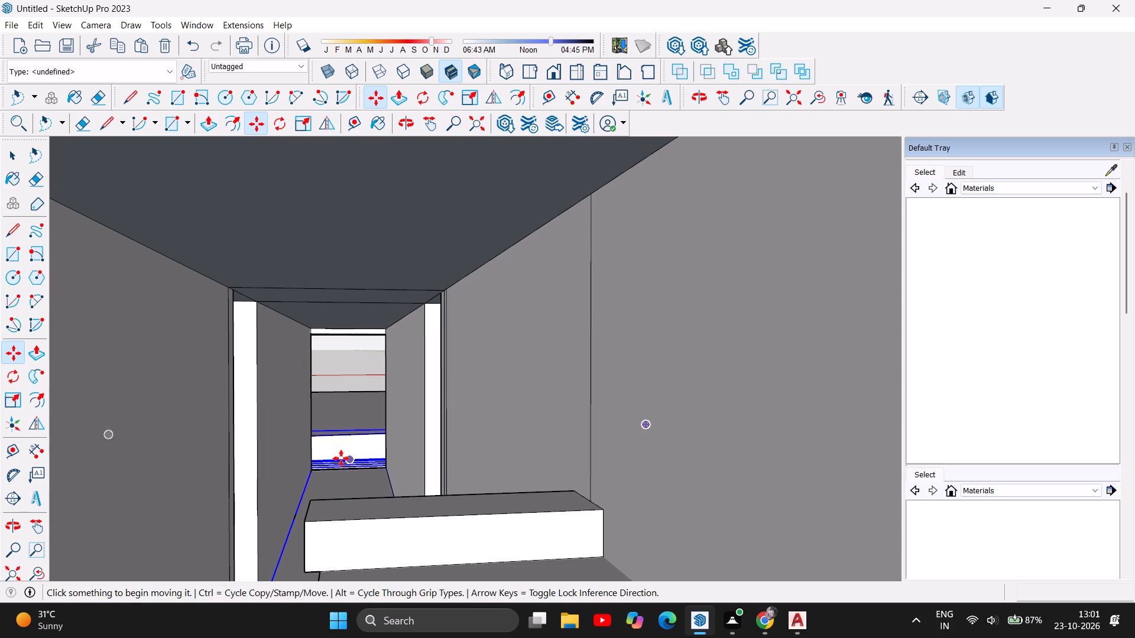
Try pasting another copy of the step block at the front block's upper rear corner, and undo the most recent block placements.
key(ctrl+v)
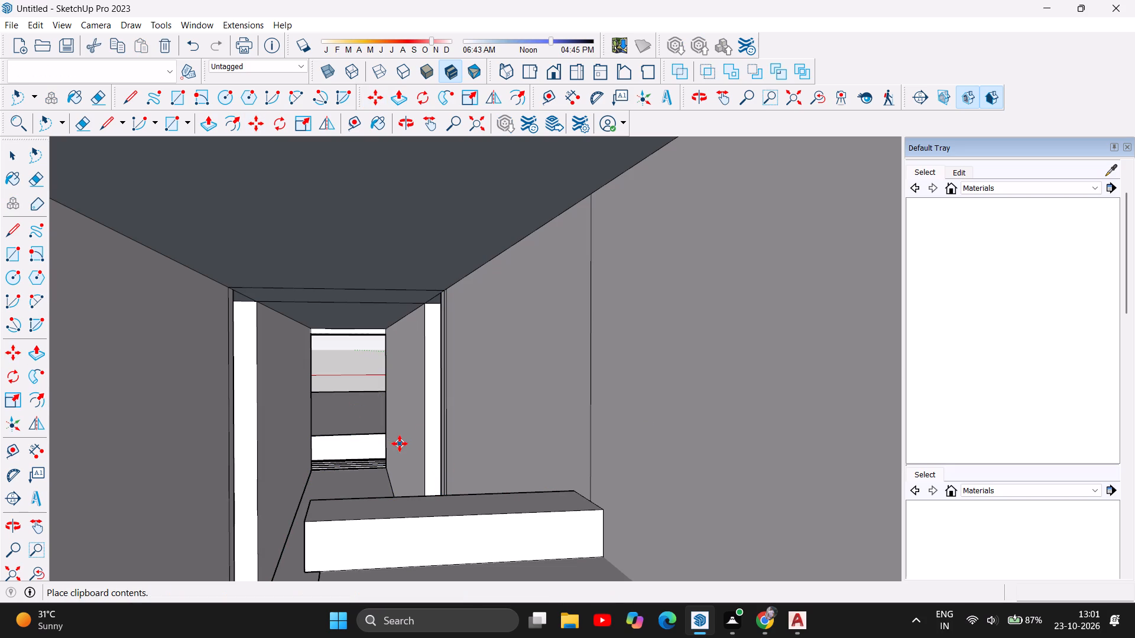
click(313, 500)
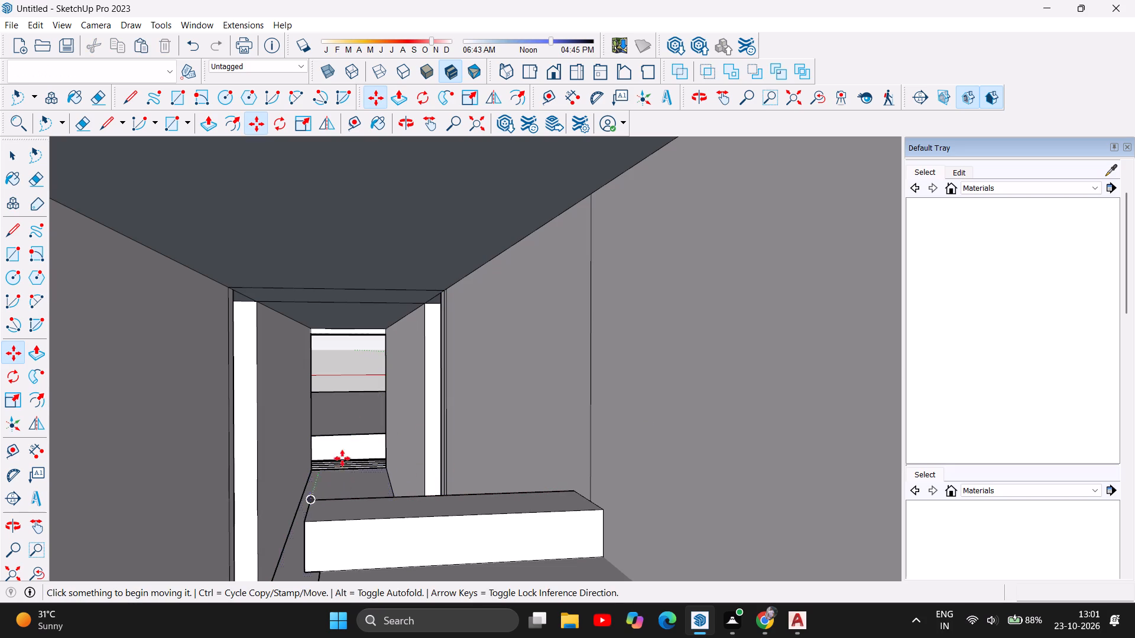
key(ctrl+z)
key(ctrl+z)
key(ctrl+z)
Examine how the sideways block meets the top of the stairs, from close up in the corridor out to the whole building.
scroll(375, 474, down, 3)
scroll(379, 526, up, 3)
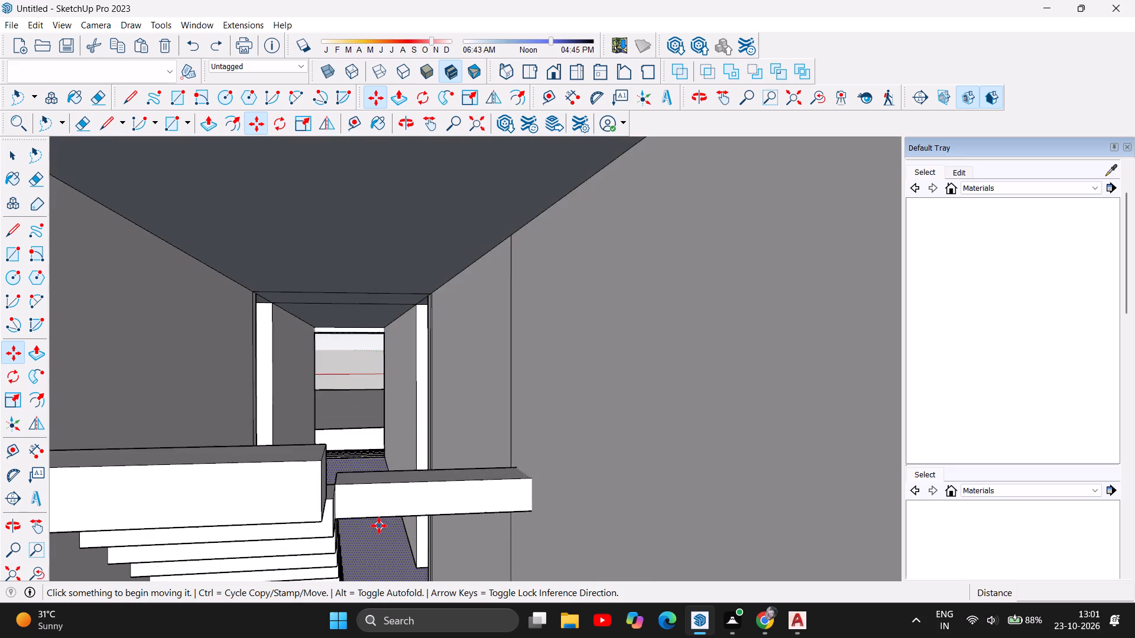
scroll(379, 526, up, 1)
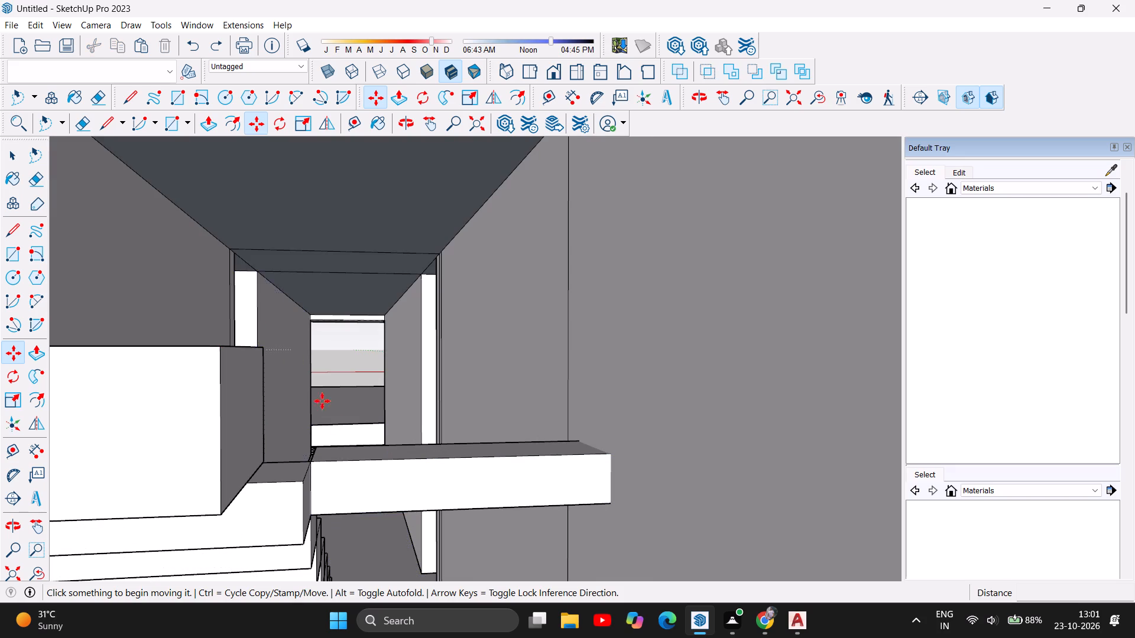
scroll(351, 448, down, 4)
scroll(404, 525, down, 3)
scroll(395, 487, up, 2)
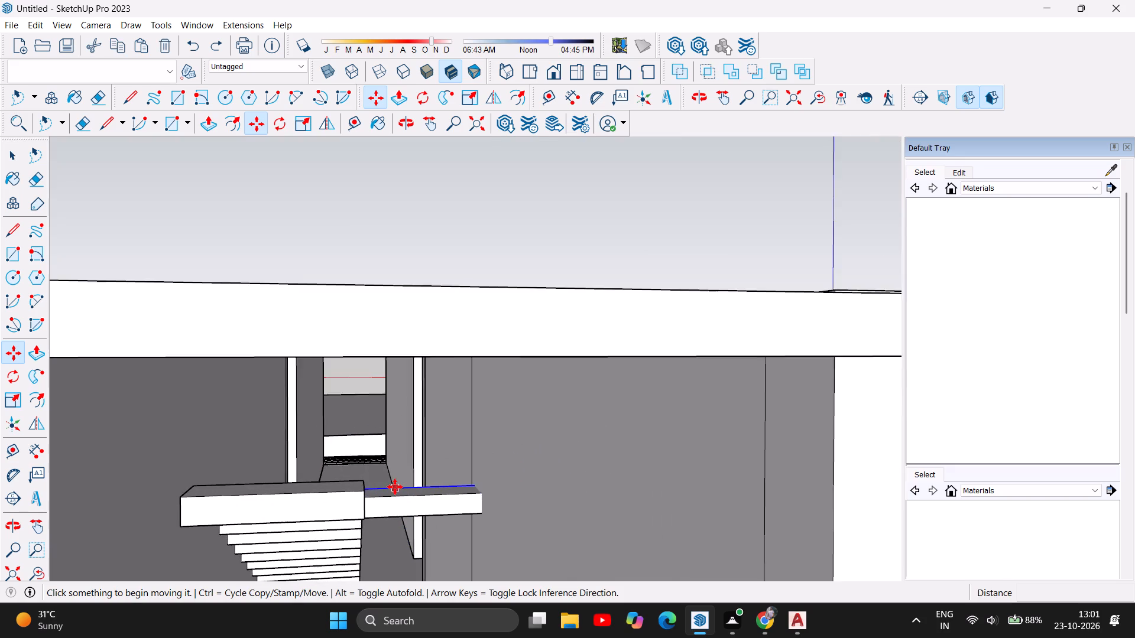
scroll(395, 487, up, 3)
scroll(422, 538, up, 2)
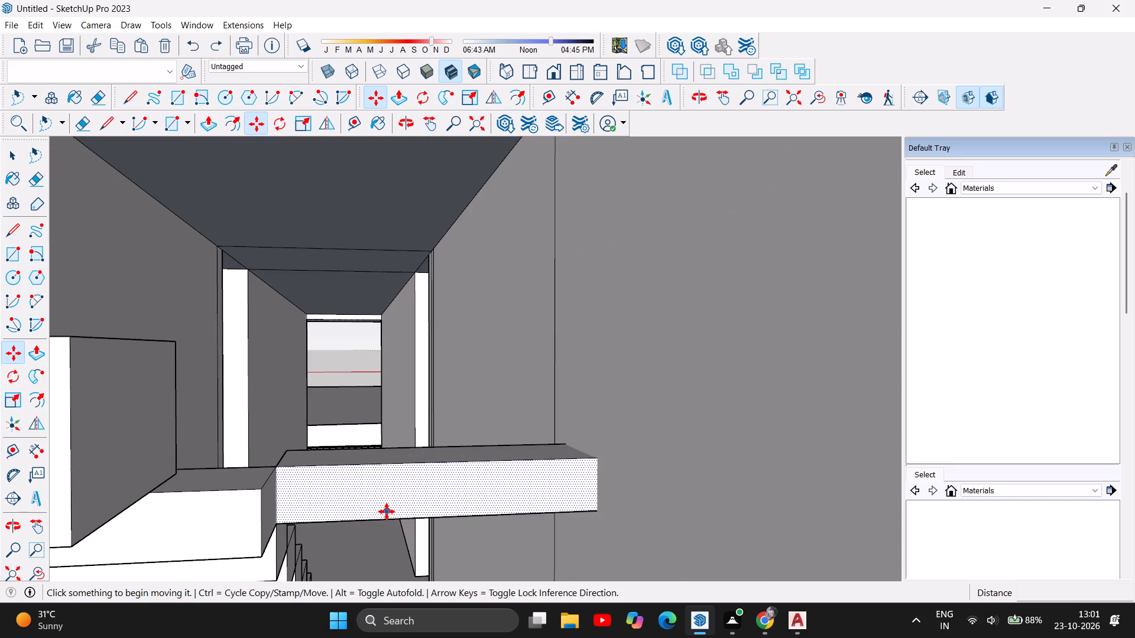
scroll(387, 512, down, 10)
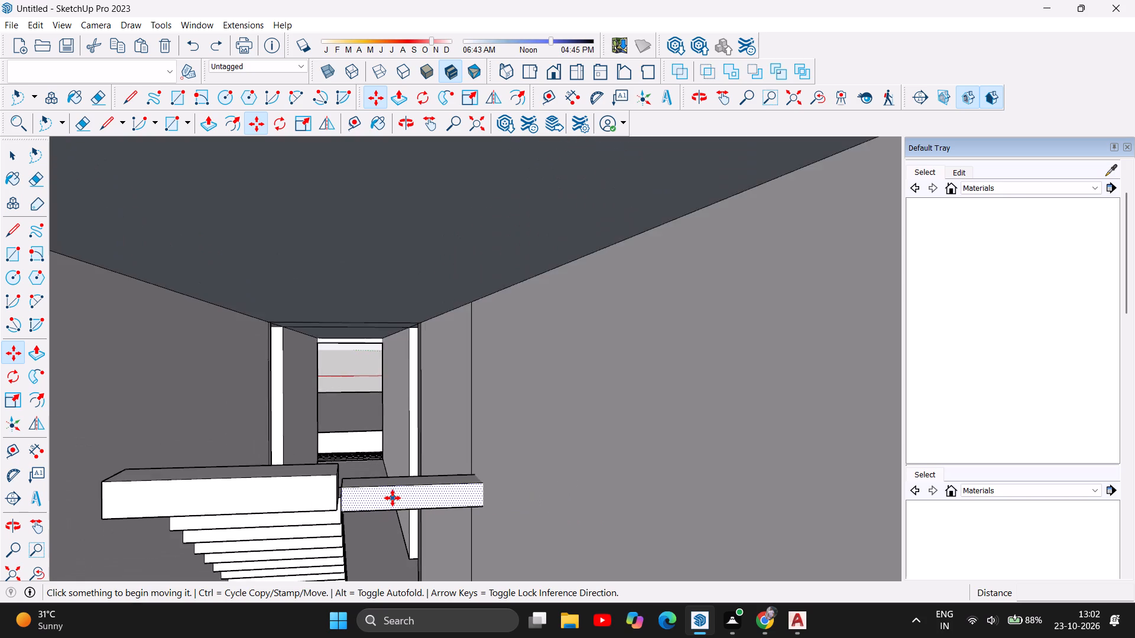
scroll(393, 498, down, 20)
scroll(383, 482, down, 6)
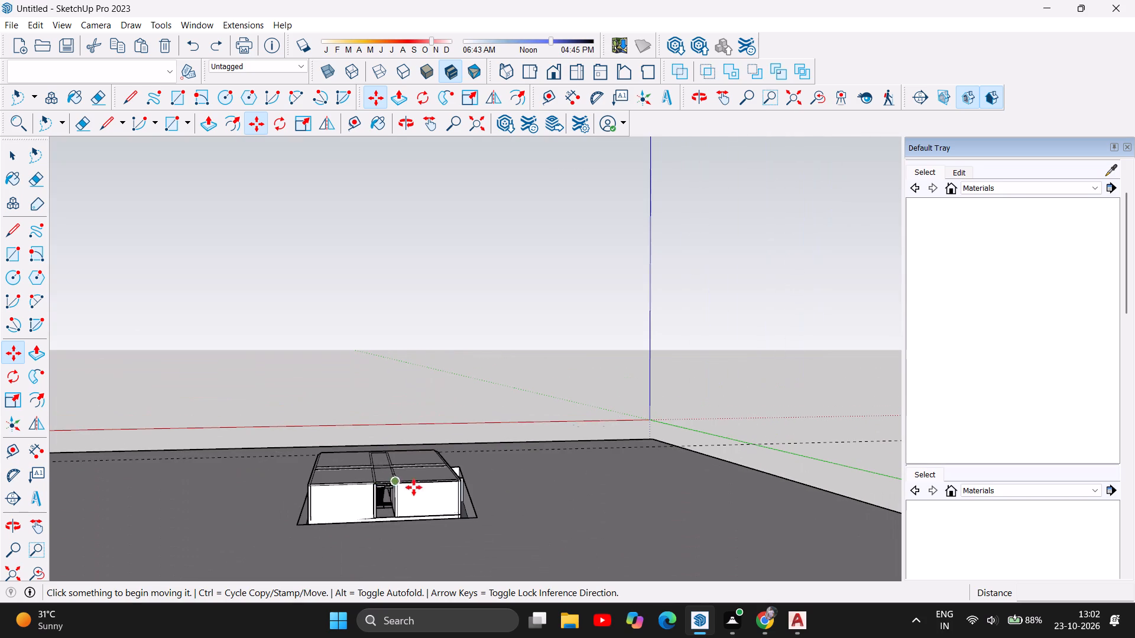
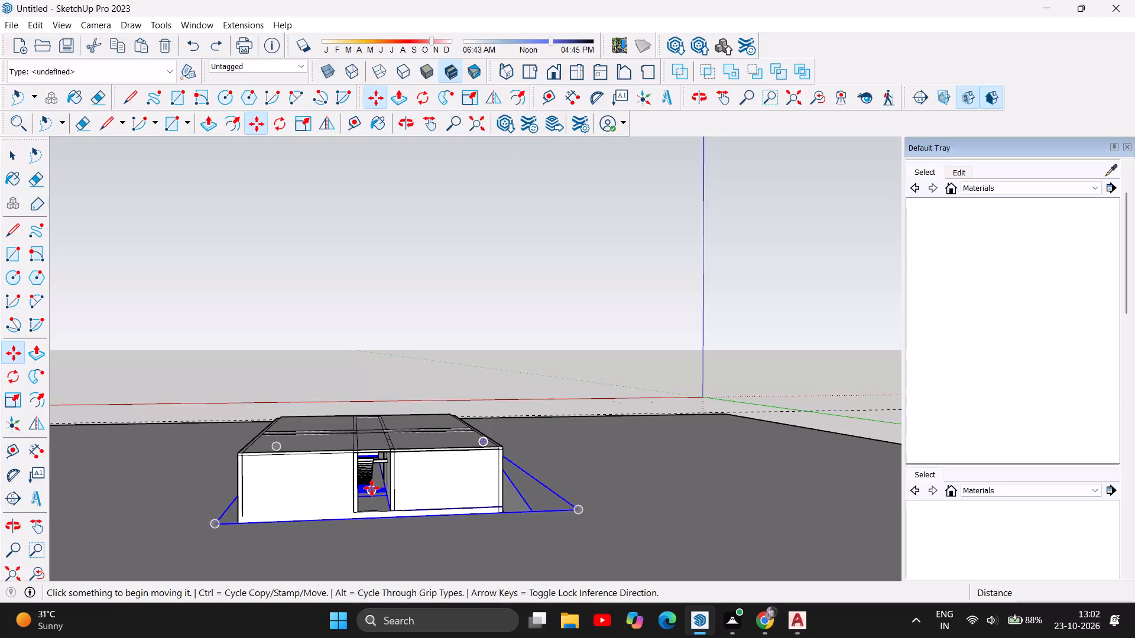
Try to move a corner of the loose block above the top of the stairs, and undo that block's placement.
scroll(384, 510, up, 6)
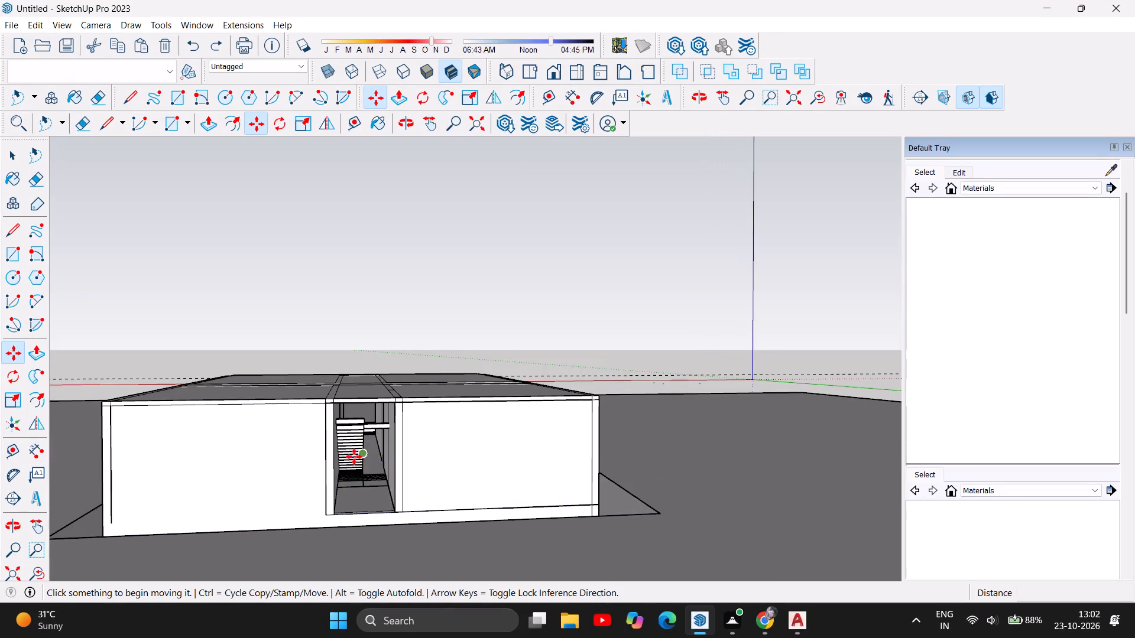
scroll(354, 457, up, 5)
scroll(361, 402, up, 9)
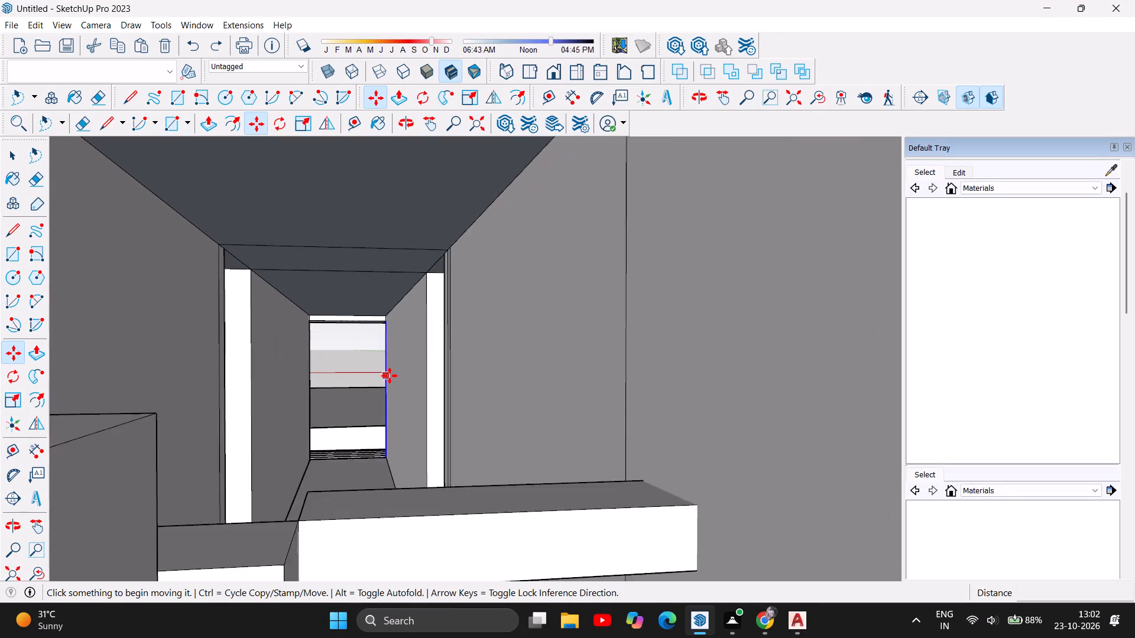
scroll(387, 376, down, 3)
scroll(382, 404, up, 3)
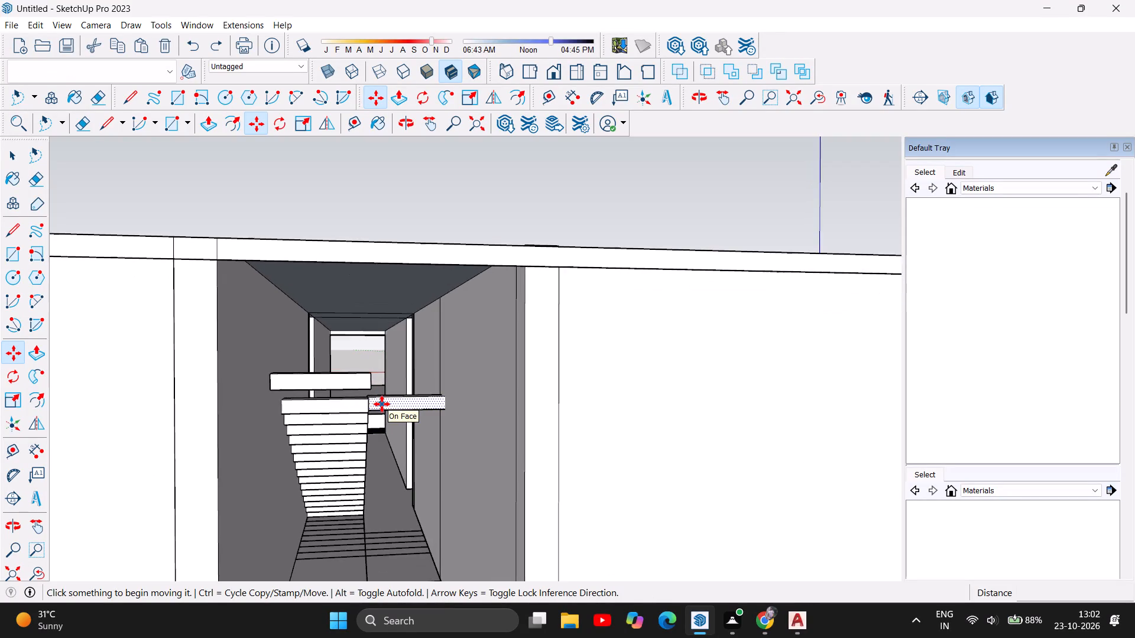
scroll(382, 404, up, 5)
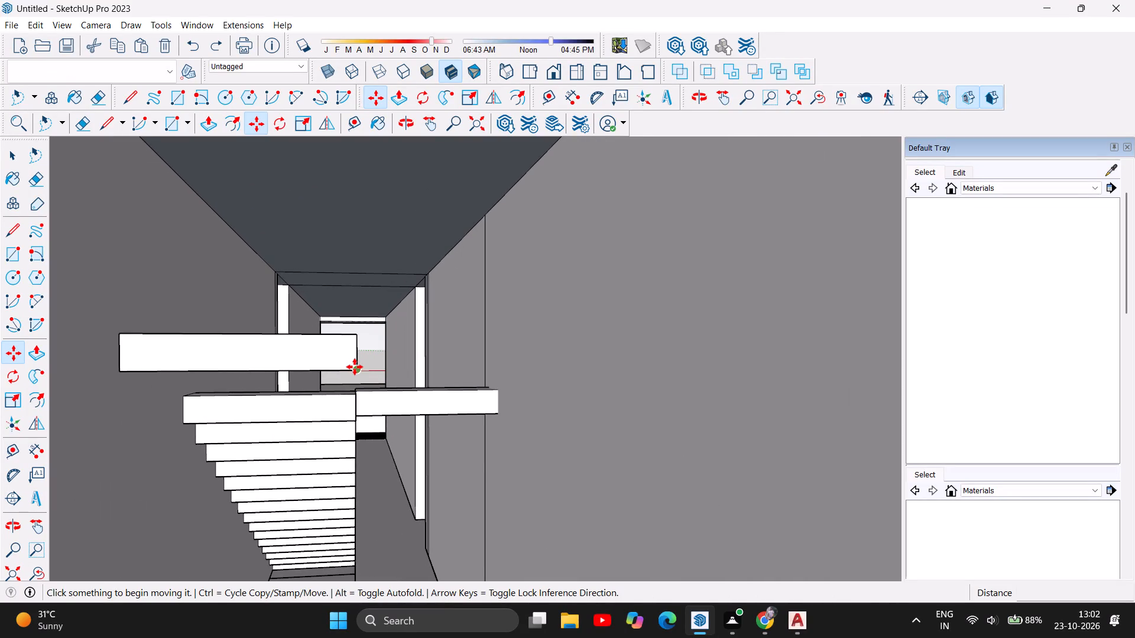
click(355, 367)
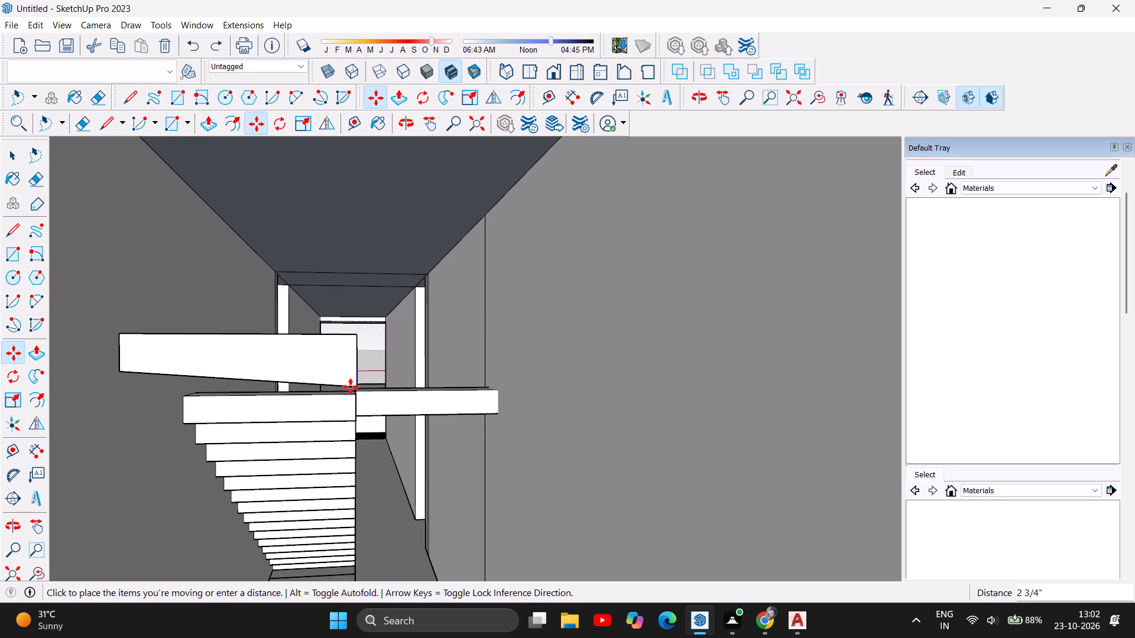
key(Escape)
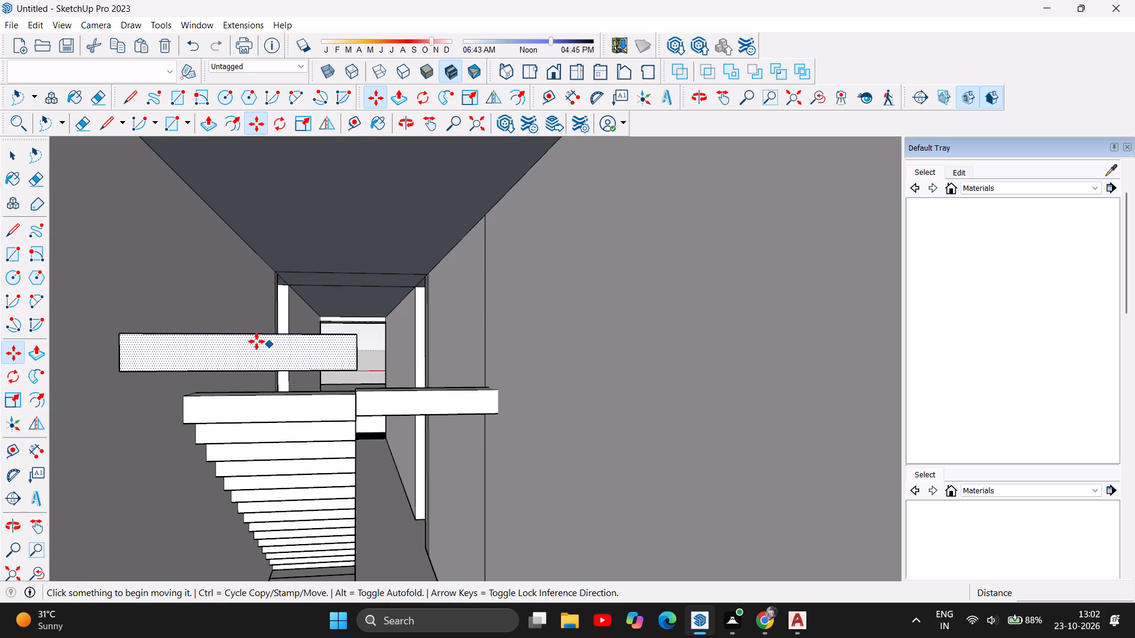
click(252, 354)
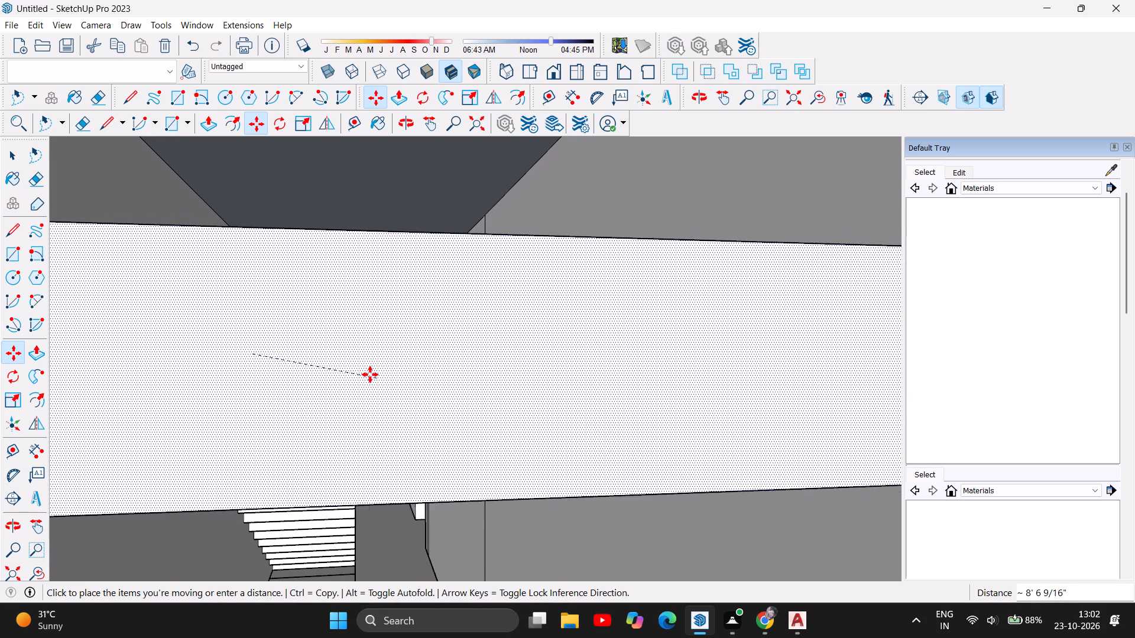
key(ctrl+z)
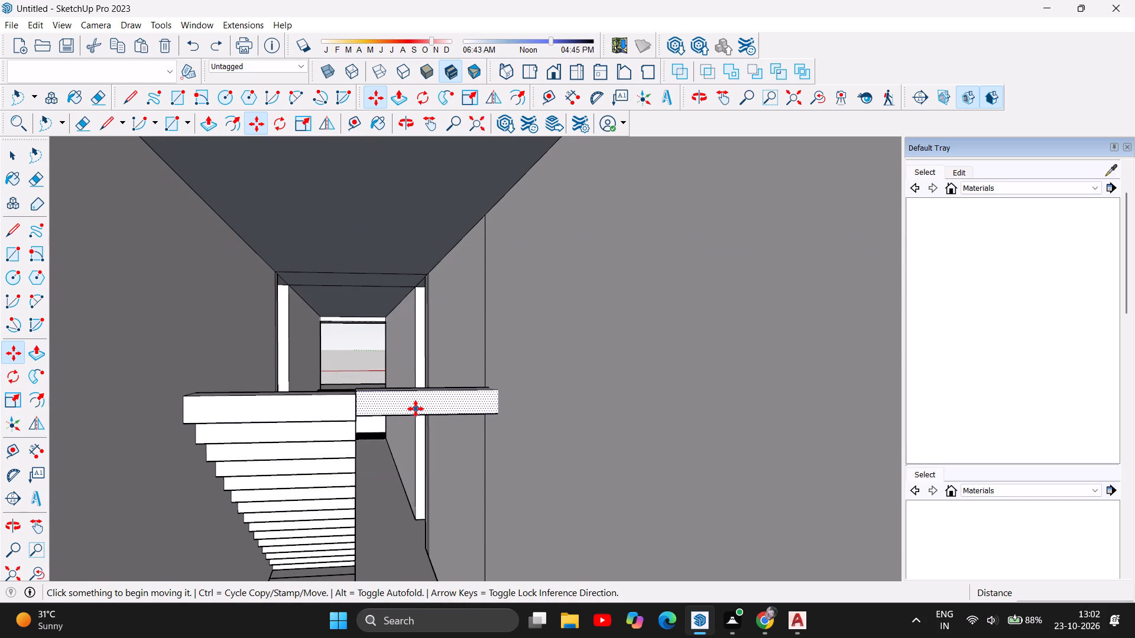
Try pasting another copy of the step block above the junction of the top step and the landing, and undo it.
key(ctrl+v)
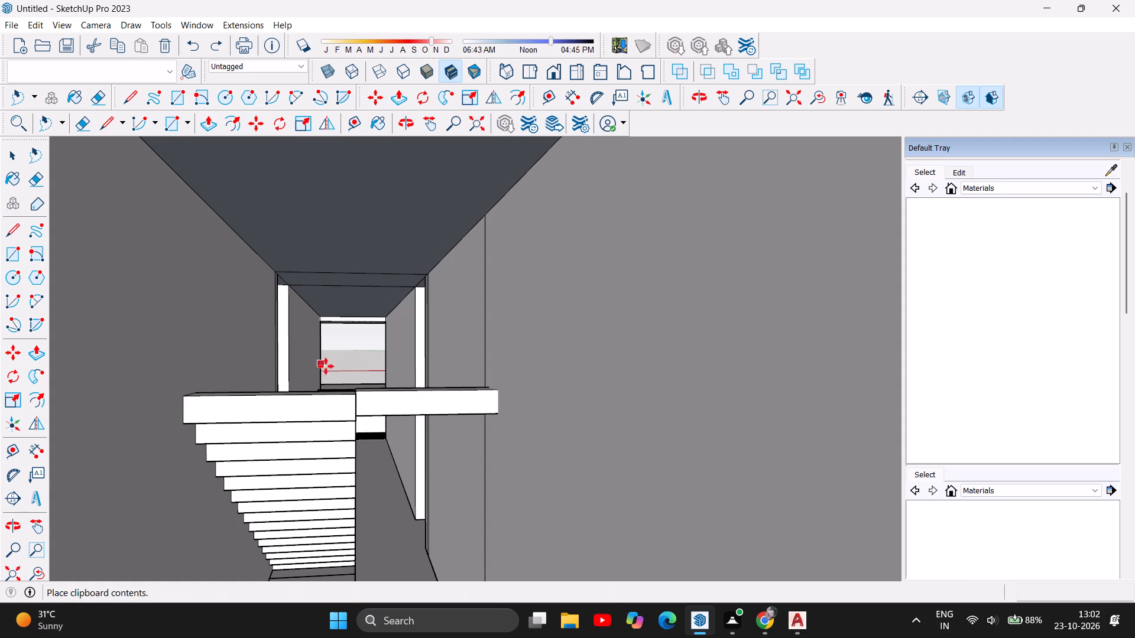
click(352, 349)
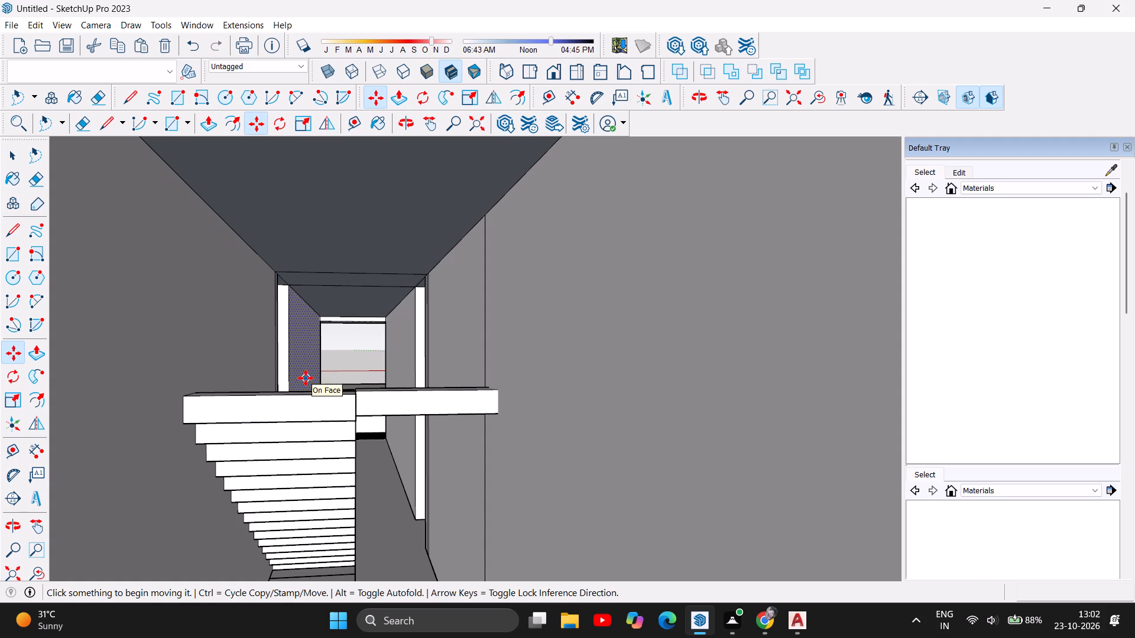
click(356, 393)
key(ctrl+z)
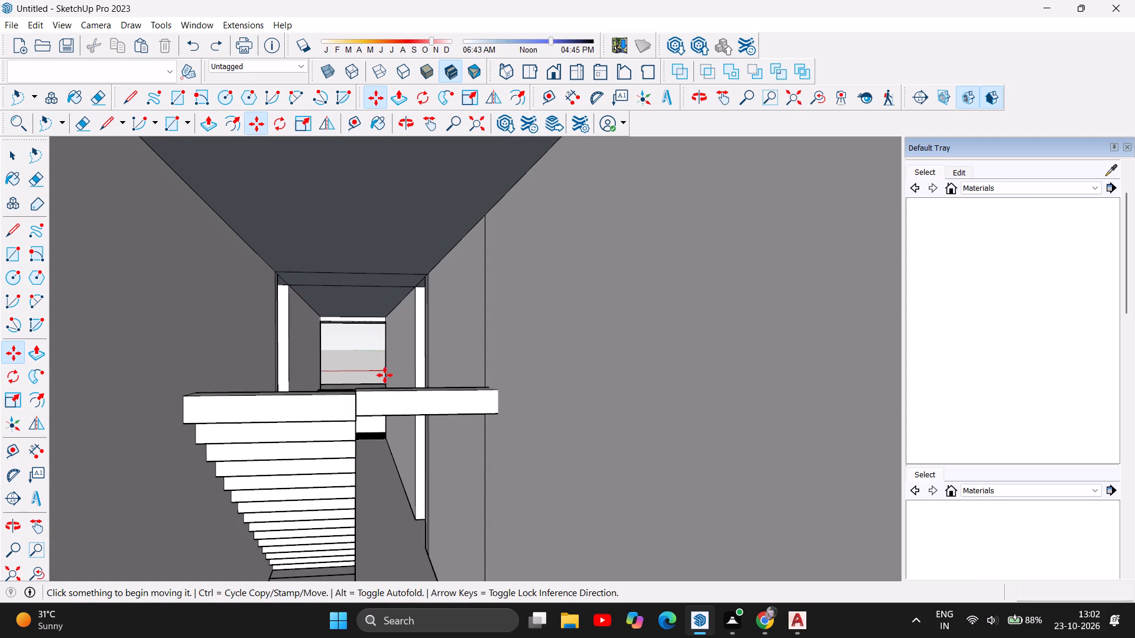
Examine the whole building and its corridor staircase from the front, the side, the open rear and above.
scroll(278, 480, down, 5)
scroll(338, 425, down, 11)
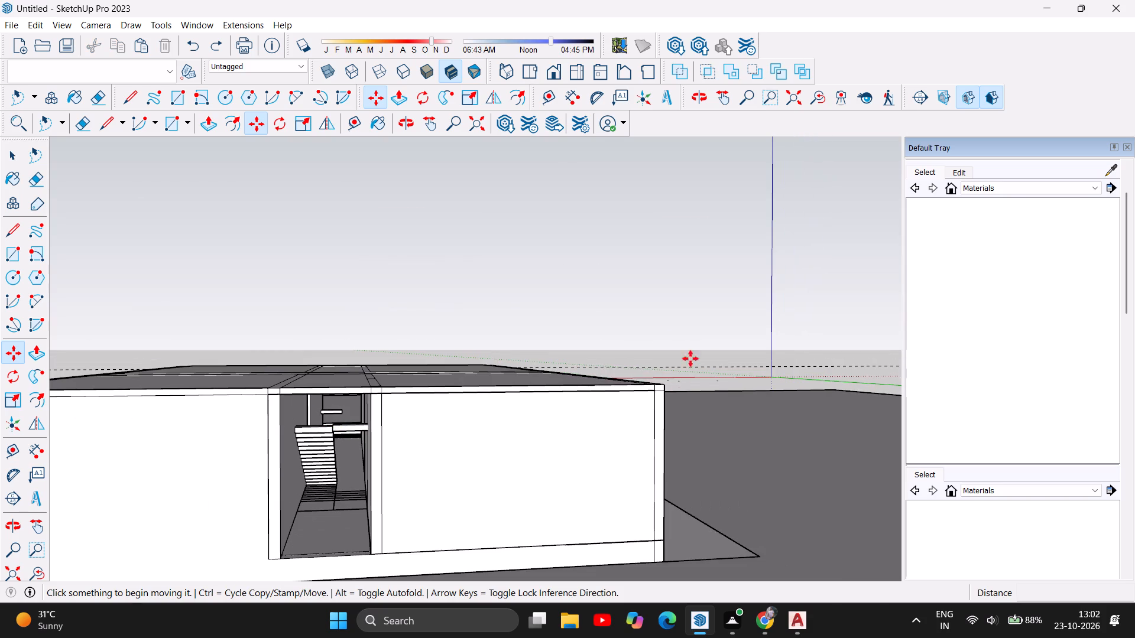
scroll(586, 250, down, 3)
scroll(706, 271, up, 1)
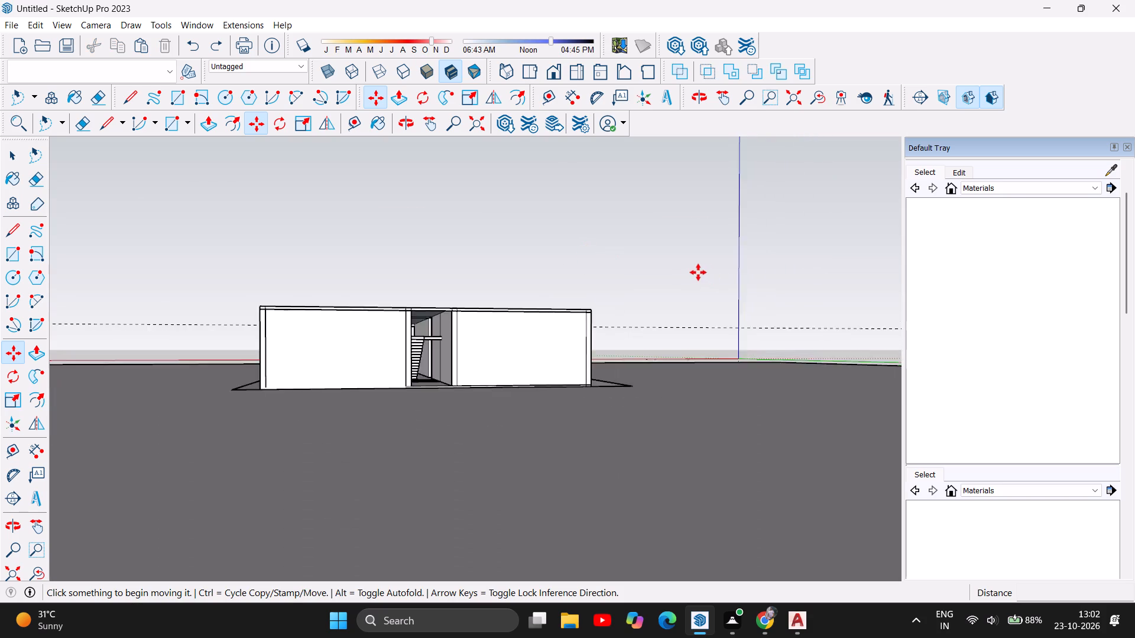
scroll(698, 272, up, 2)
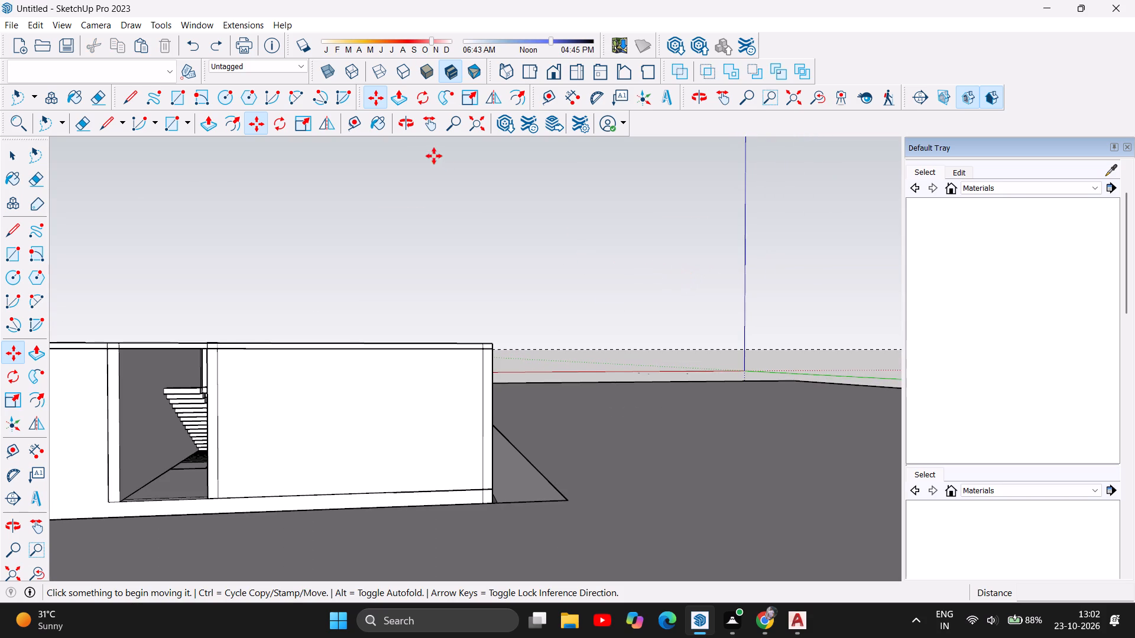
click(406, 126)
drag(570, 368, 316, 386)
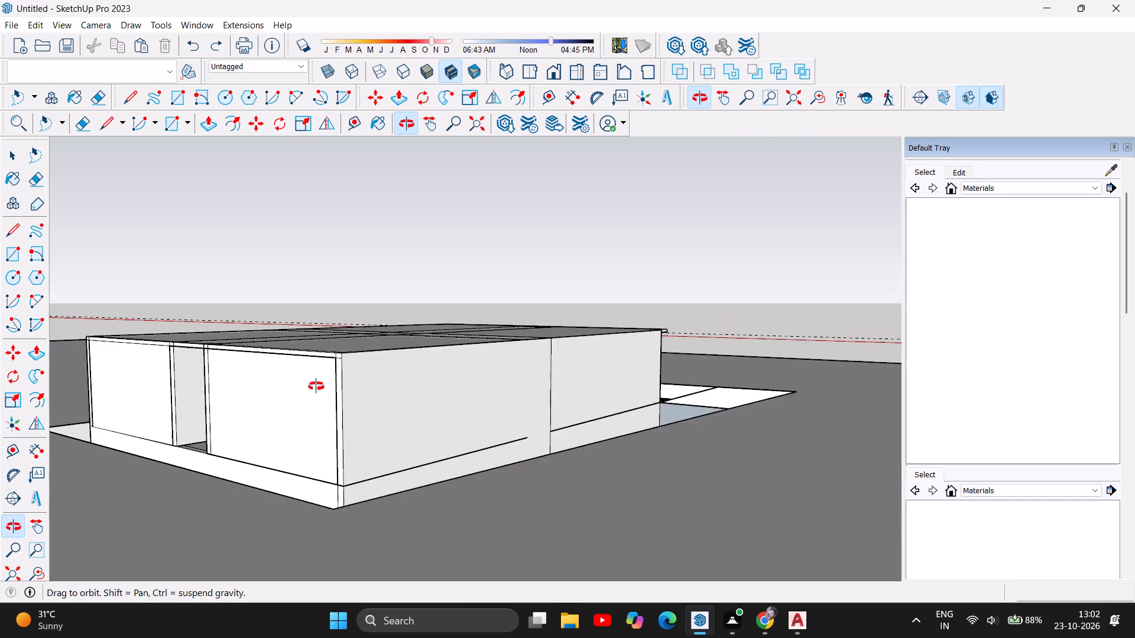
drag(316, 386, 310, 386)
drag(628, 372, 43, 372)
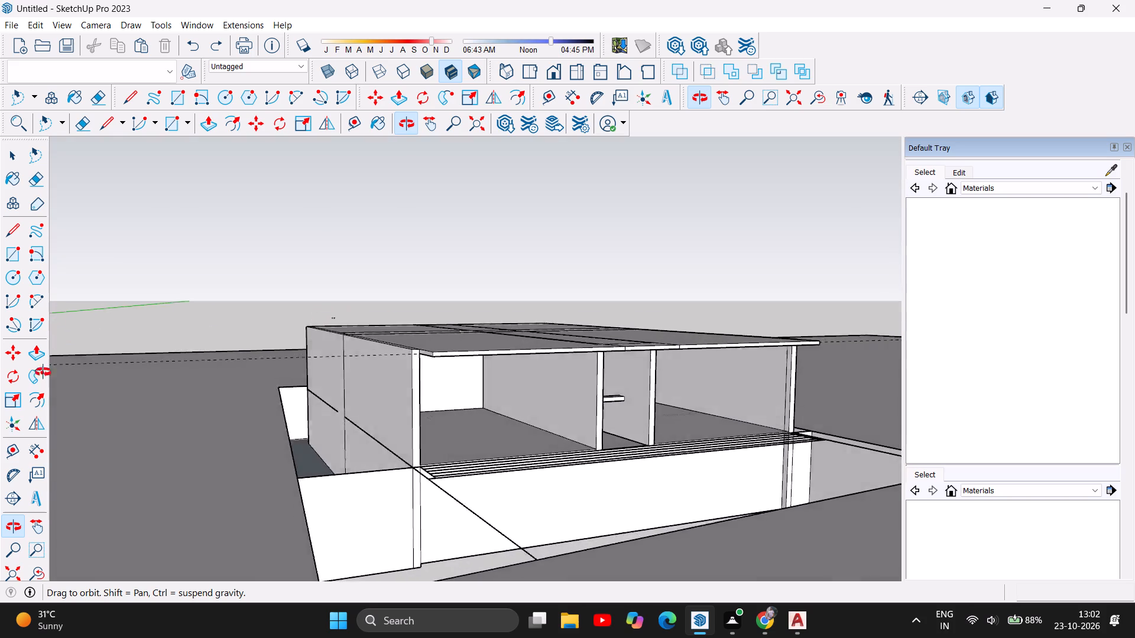
drag(43, 372, 0, 373)
drag(511, 435, 448, 423)
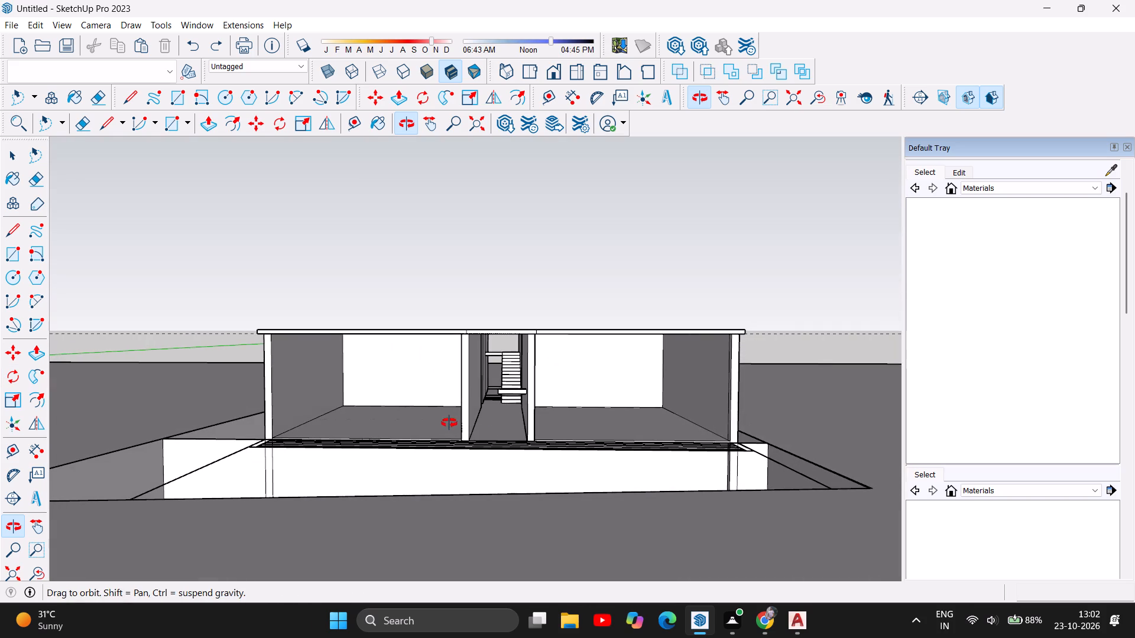
scroll(549, 432, down, 5)
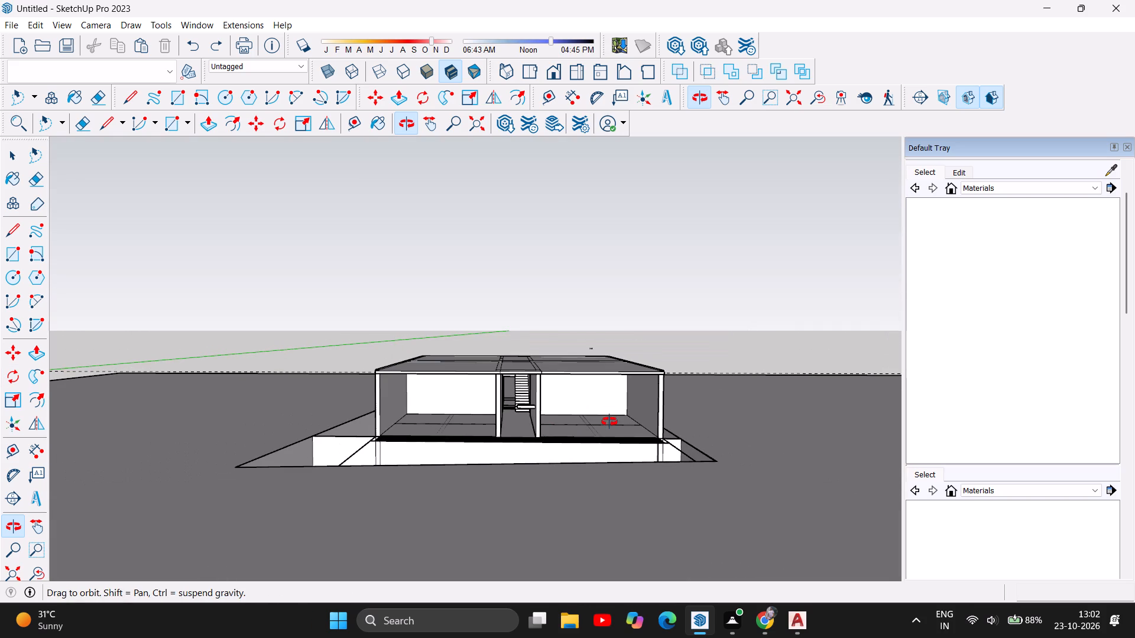
drag(609, 422, 510, 532)
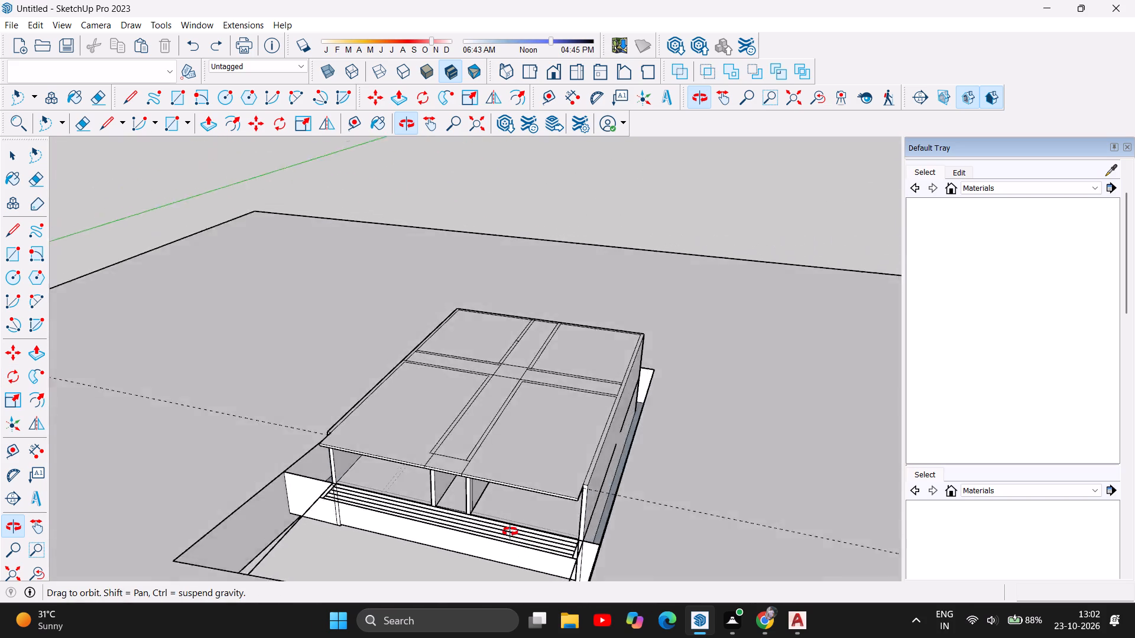
drag(510, 532, 605, 475)
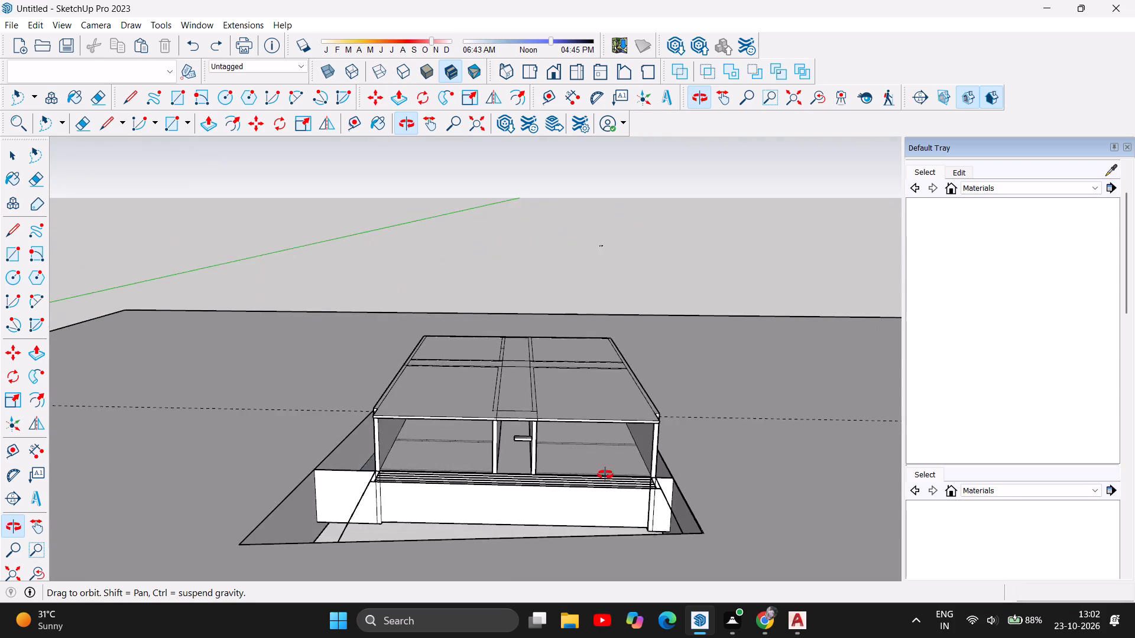
drag(605, 475, 599, 415)
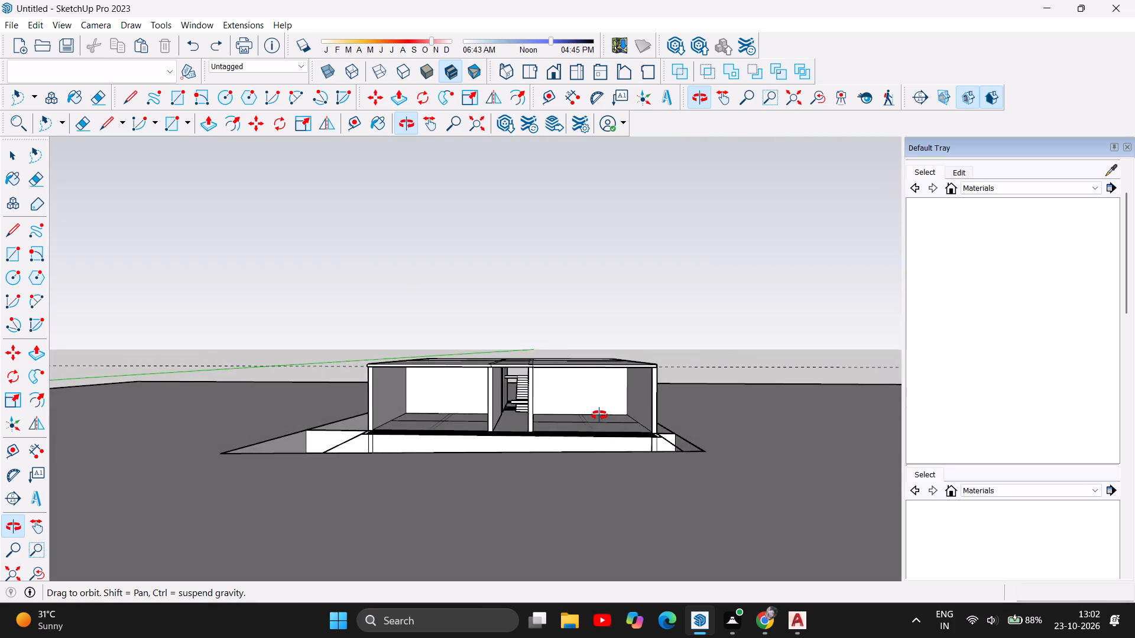
drag(599, 415, 602, 414)
Examine the loose block in the central corridor through the building's open rear side.
scroll(508, 401, up, 5)
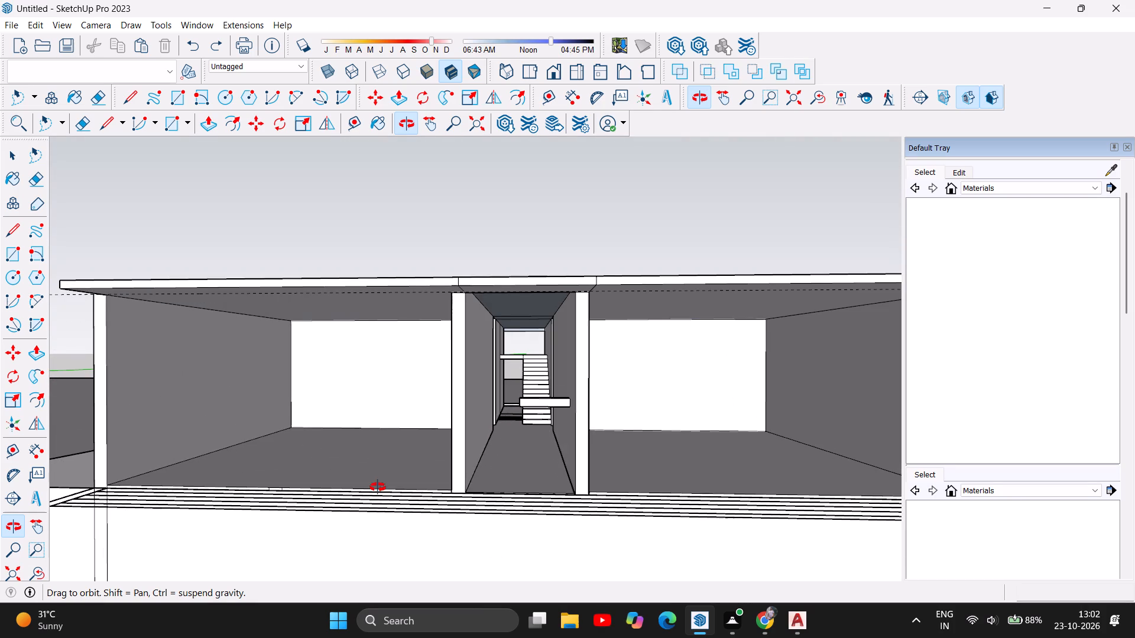
scroll(327, 482, up, 4)
drag(380, 481, 423, 487)
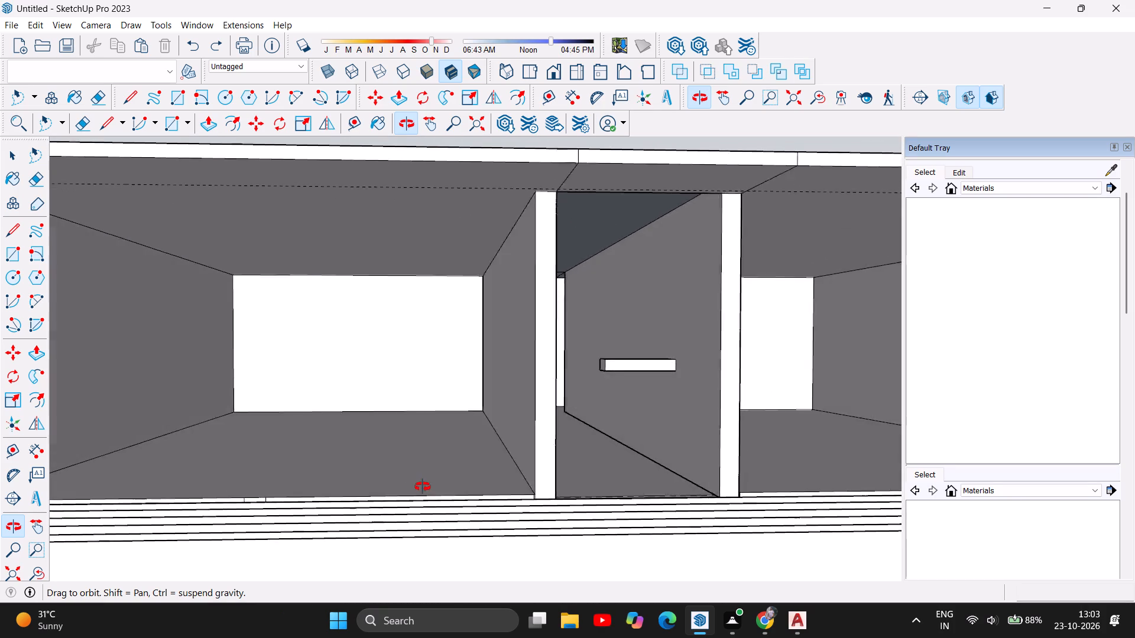
drag(423, 487, 504, 489)
scroll(474, 458, up, 1)
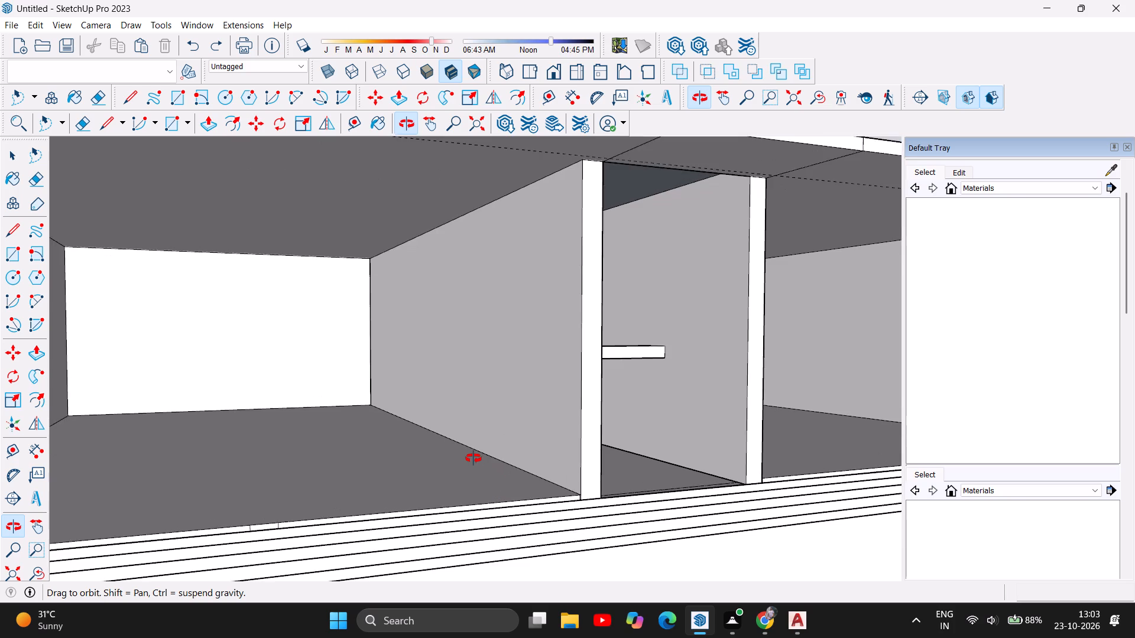
scroll(474, 458, up, 4)
scroll(426, 398, up, 1)
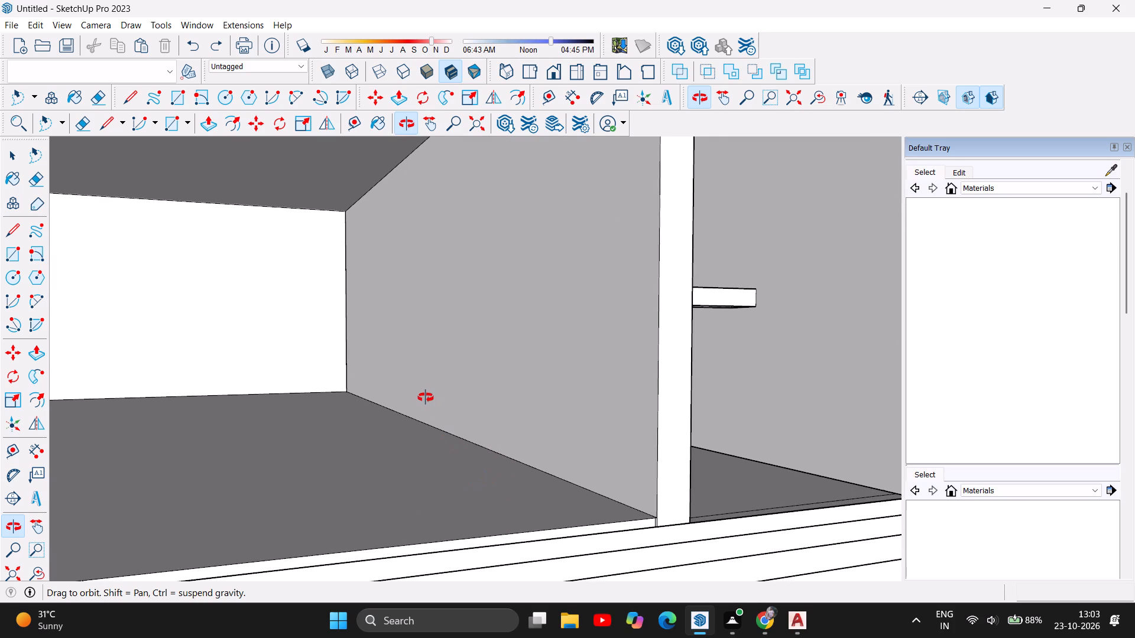
scroll(439, 447, down, 2)
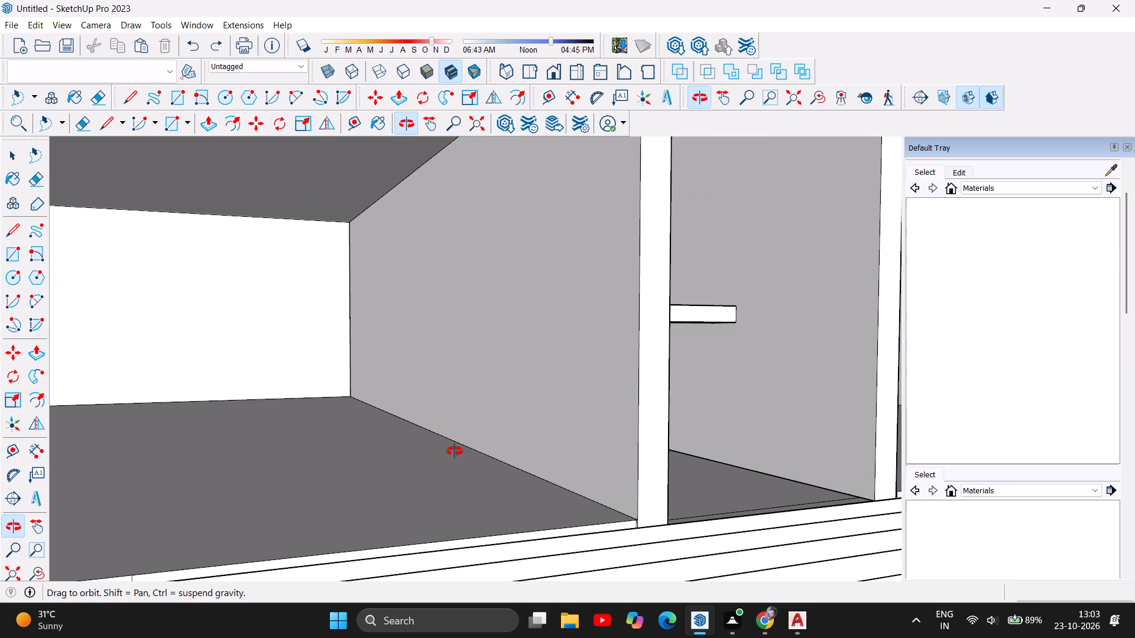
Save the model in the Documents folder as a SketchUp model named gk fugi skp 4.
key(ctrl+s)
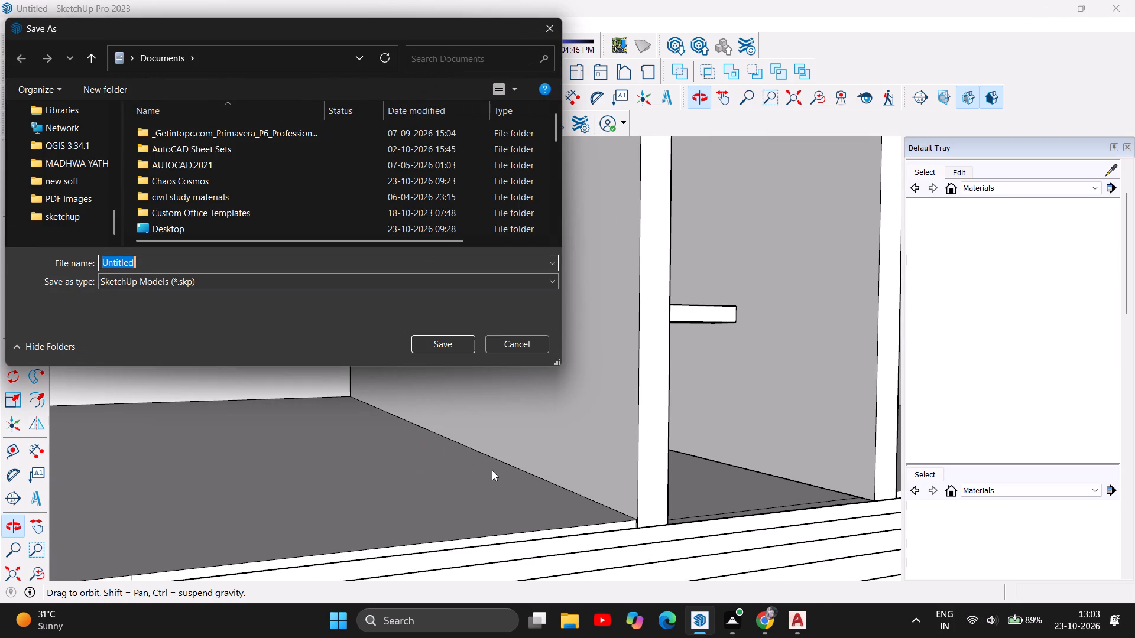
key(BackSpace)
text(gk)
key(space)
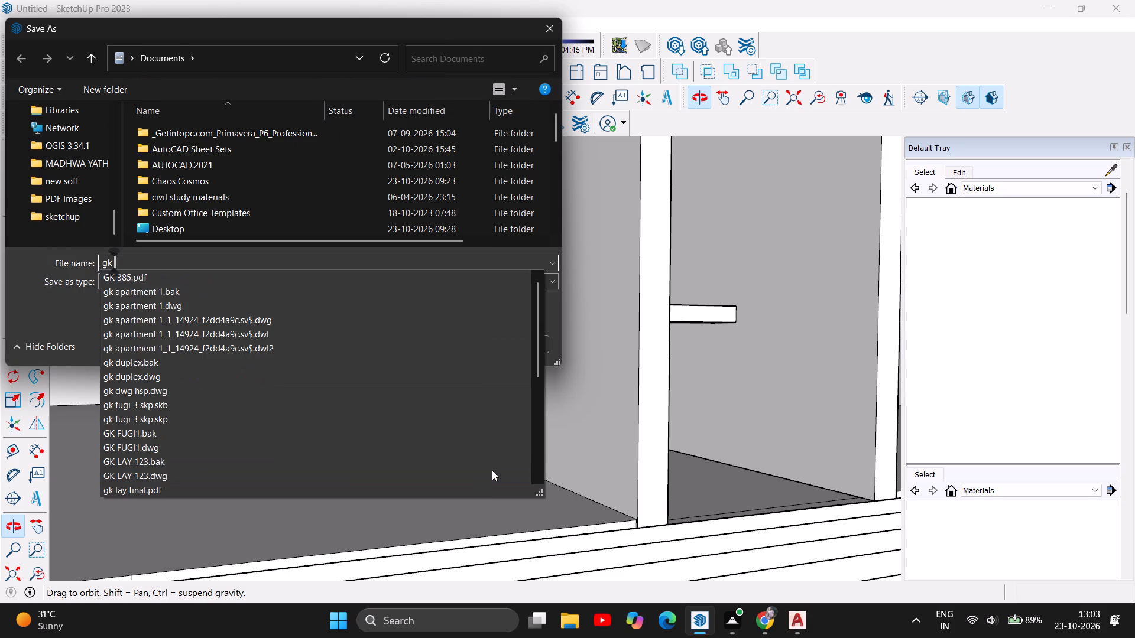
text(fug)
text(i skp)
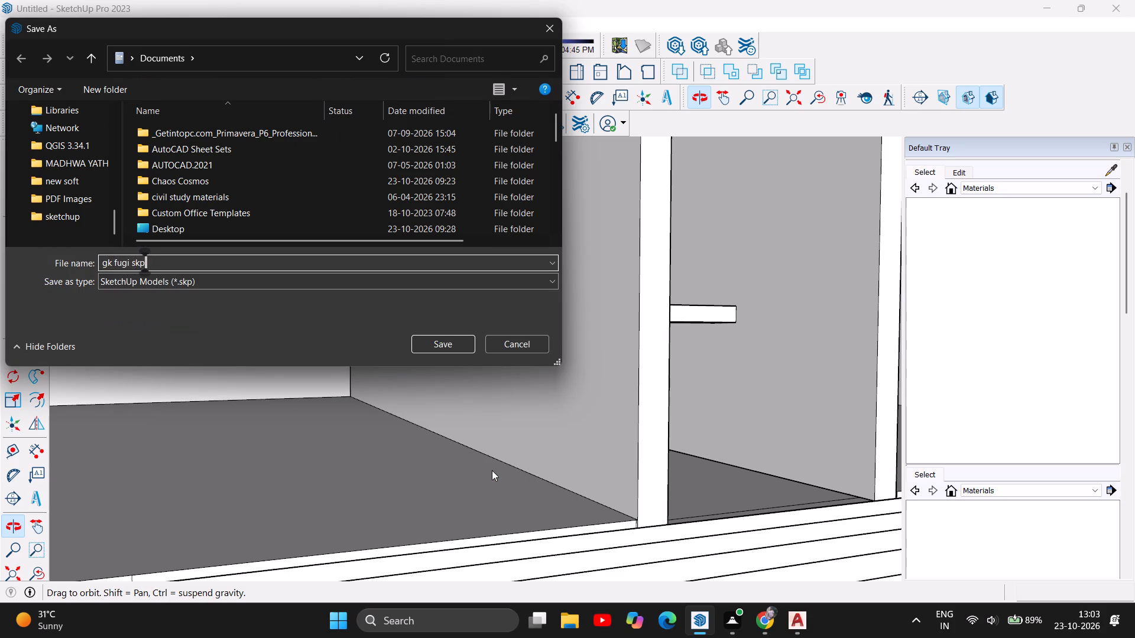
key(space)
key(4)
click(449, 340)
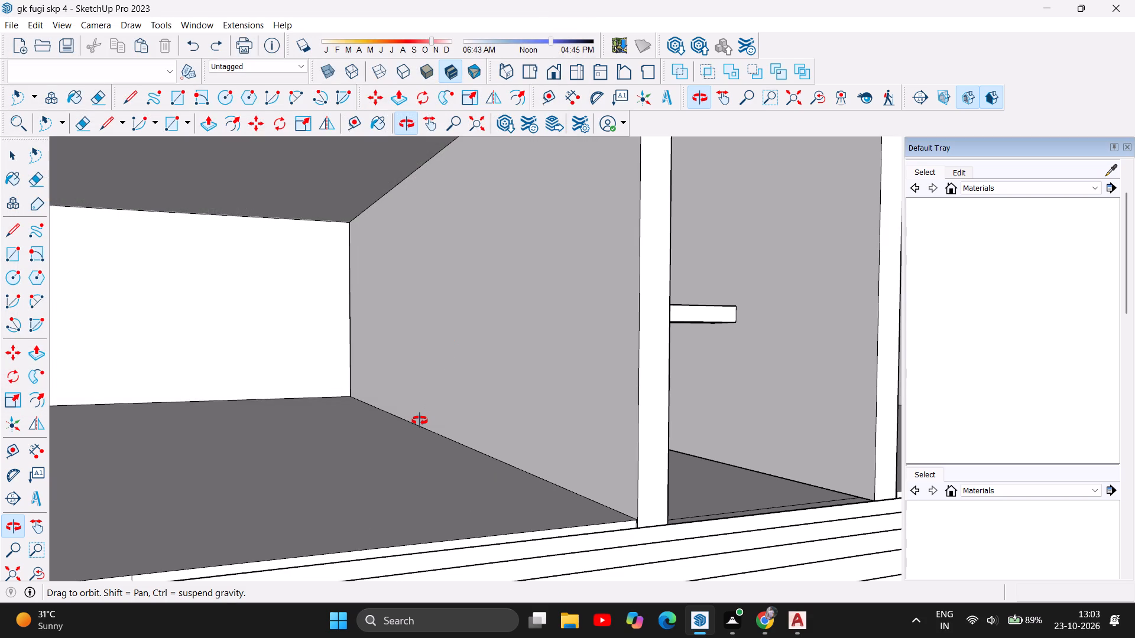
Examine the loose block and the staircase from the rear end of the central corridor.
scroll(421, 422, down, 7)
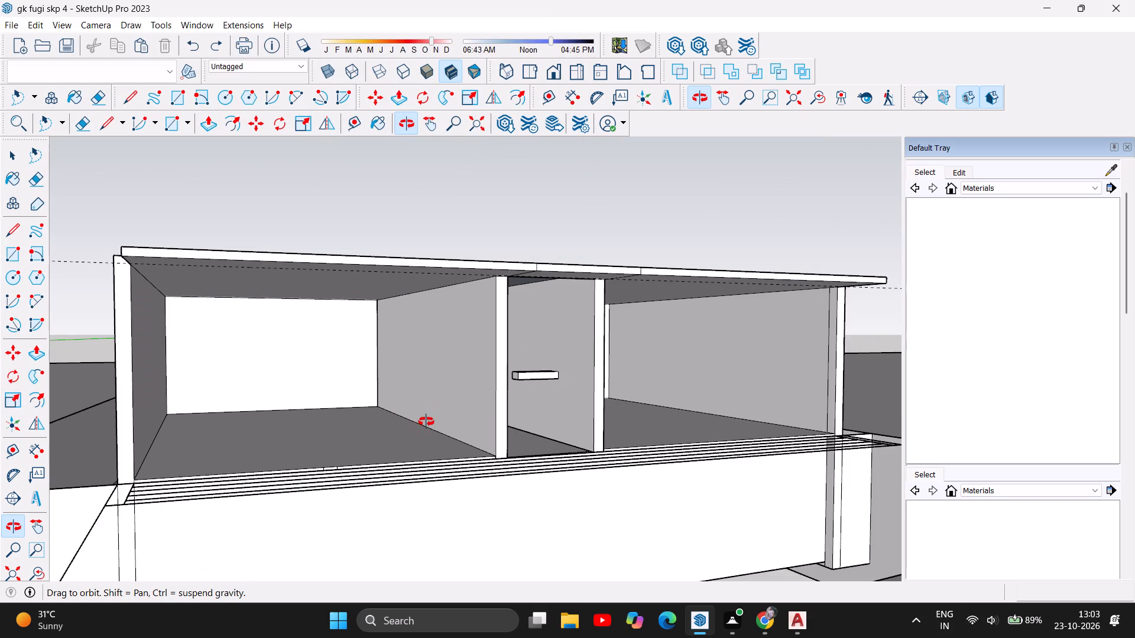
scroll(687, 373, up, 2)
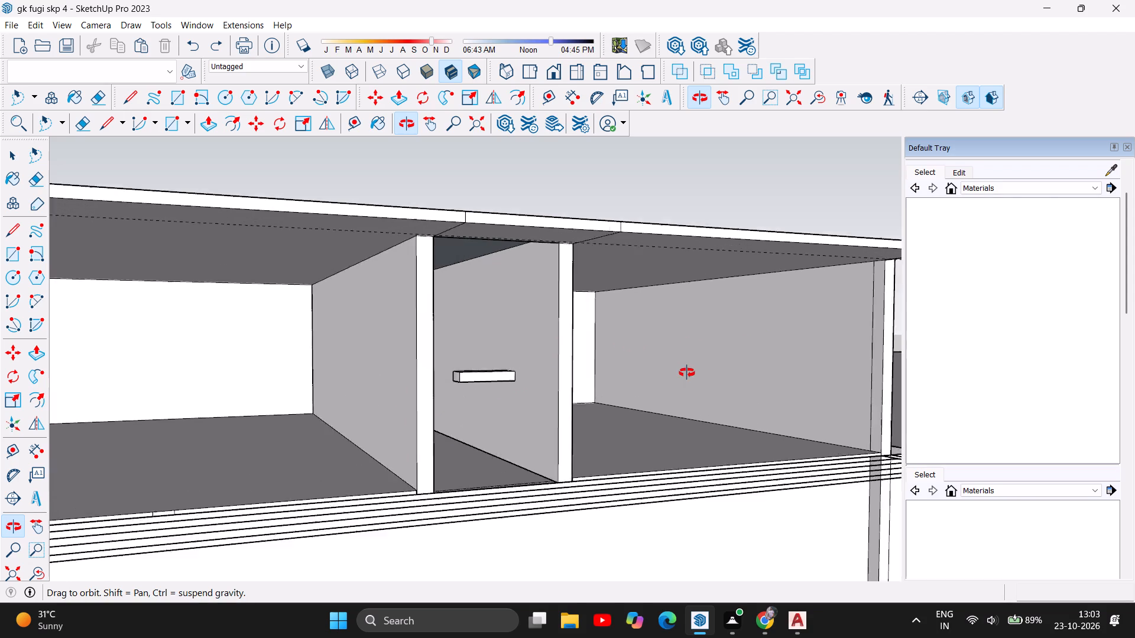
scroll(687, 373, up, 3)
scroll(328, 432, up, 3)
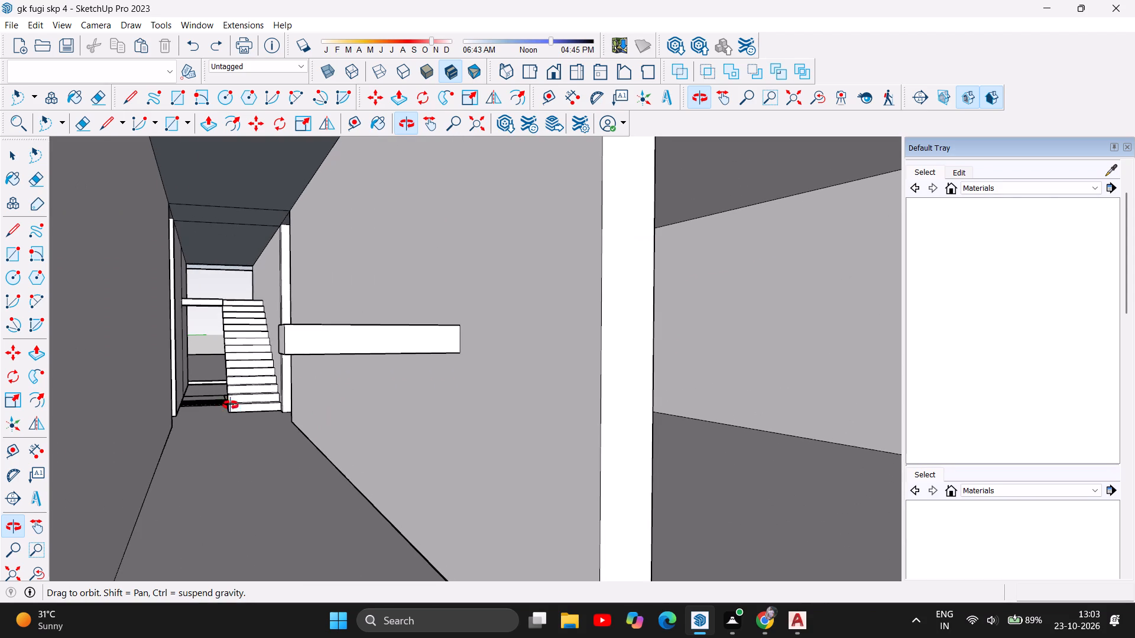
scroll(211, 420, down, 3)
scroll(321, 360, up, 2)
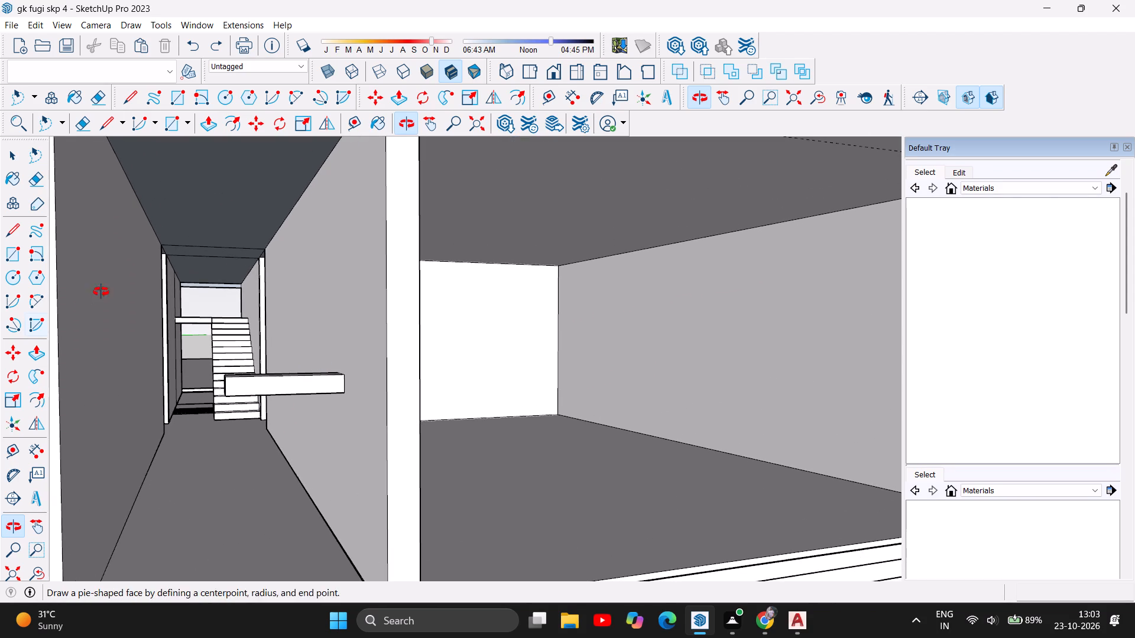
Examine the whole building from outside its open rear, including the corridor with the staircase and loose block.
scroll(253, 471, down, 7)
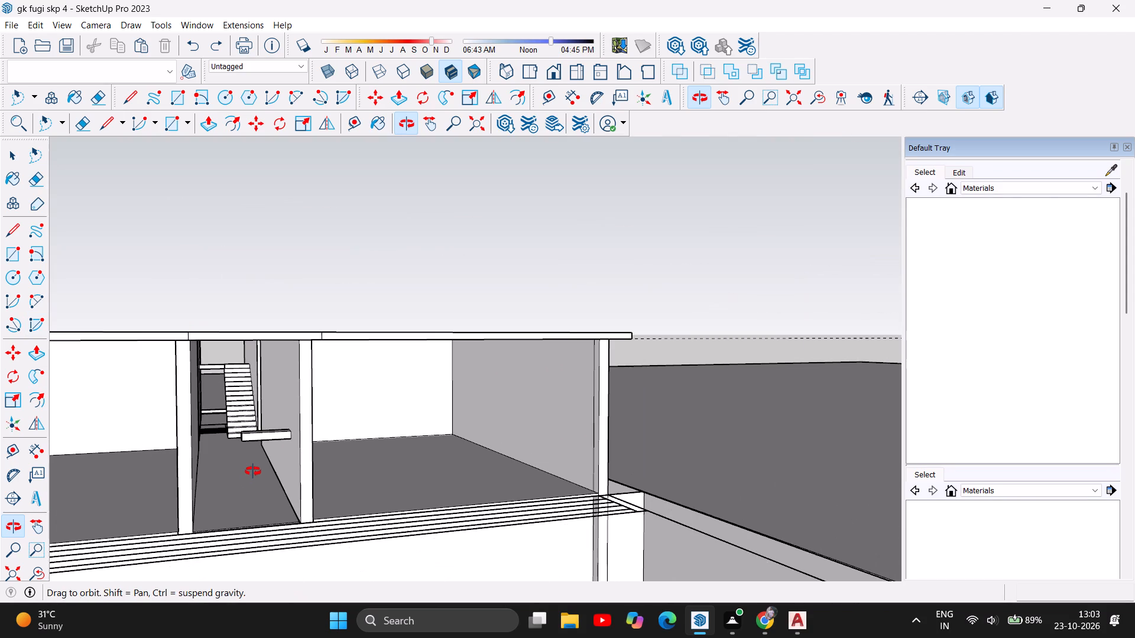
scroll(251, 470, down, 9)
scroll(267, 483, up, 2)
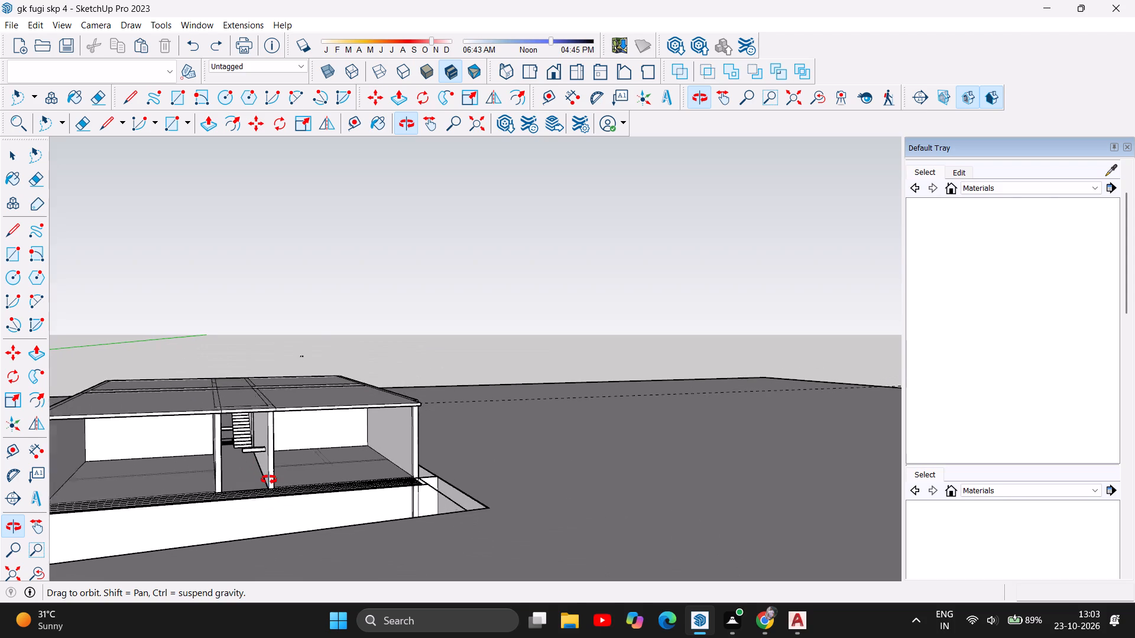
scroll(269, 480, up, 2)
scroll(724, 429, down, 4)
scroll(341, 452, up, 2)
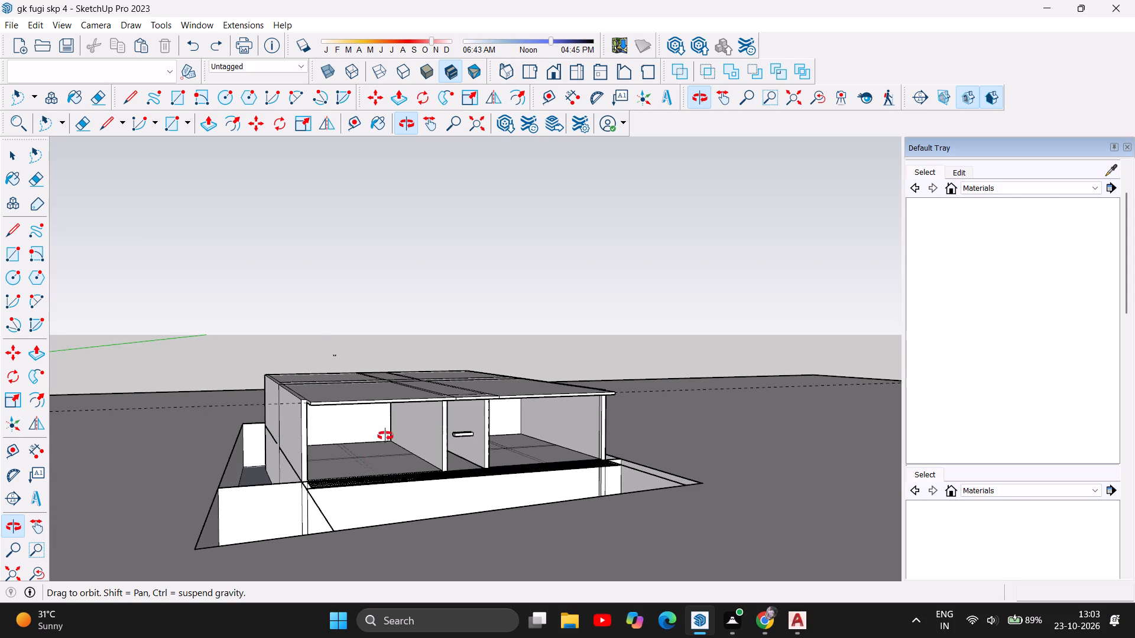
scroll(411, 421, down, 2)
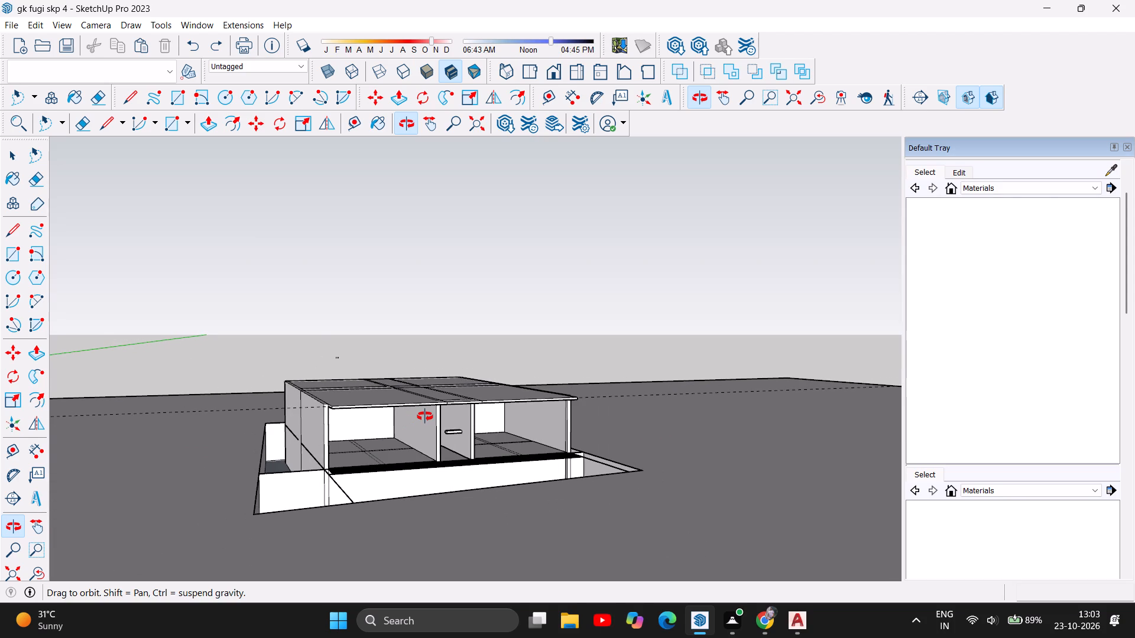
Save the current state of the gk fugi skp 4 model.
key(ctrl+s)
key(ctrl+s)
Examine the open rear room and the loose block in the adjoining central corridor up close.
drag(434, 463, 394, 463)
scroll(399, 416, up, 2)
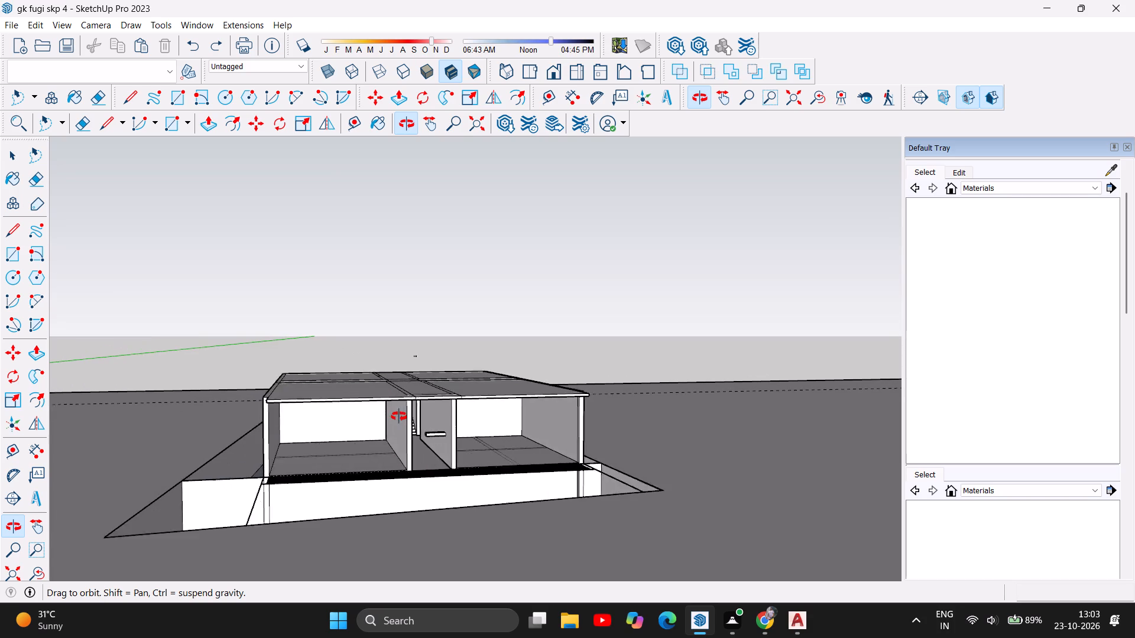
scroll(399, 416, up, 5)
scroll(335, 449, up, 6)
drag(425, 439, 446, 442)
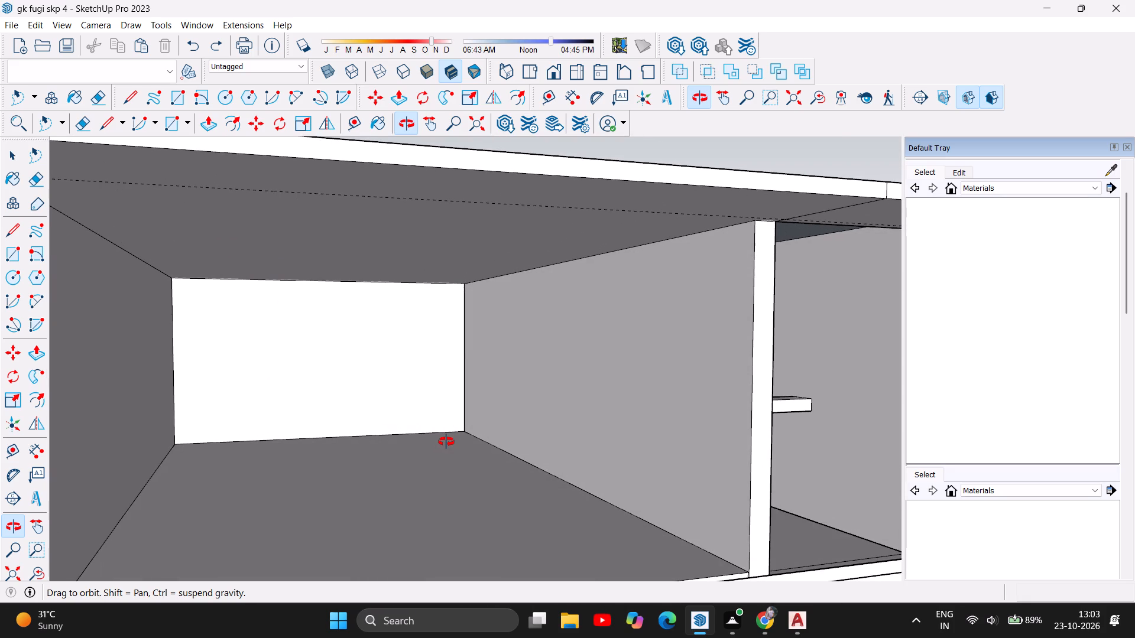
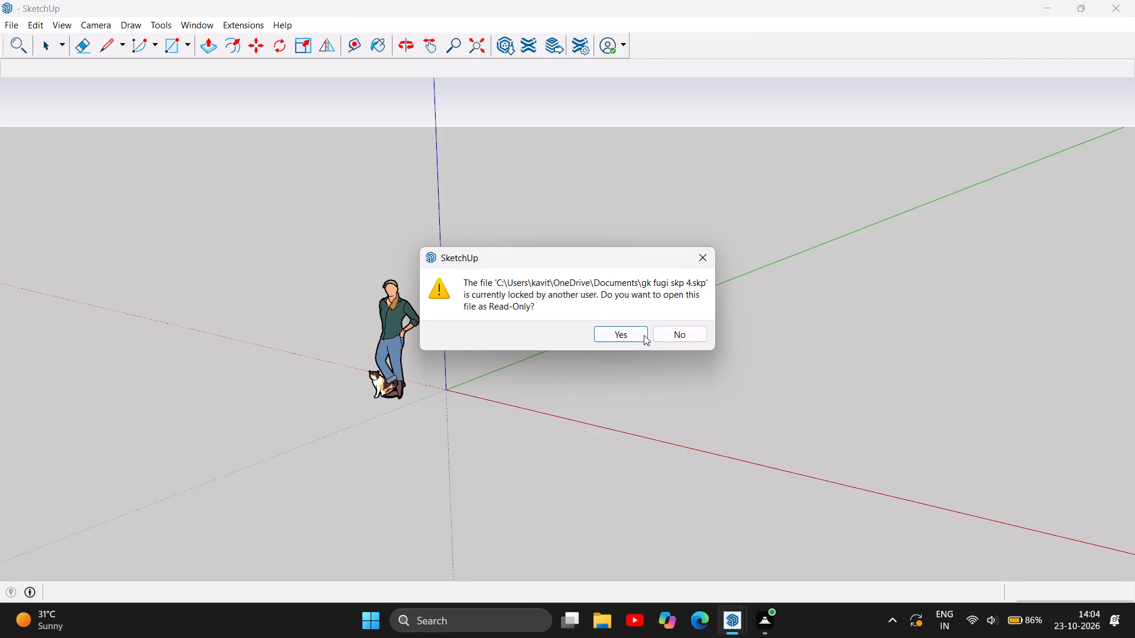
Open the gk fugi skp 4 model as read-only and dismiss the load errors report.
click(637, 334)
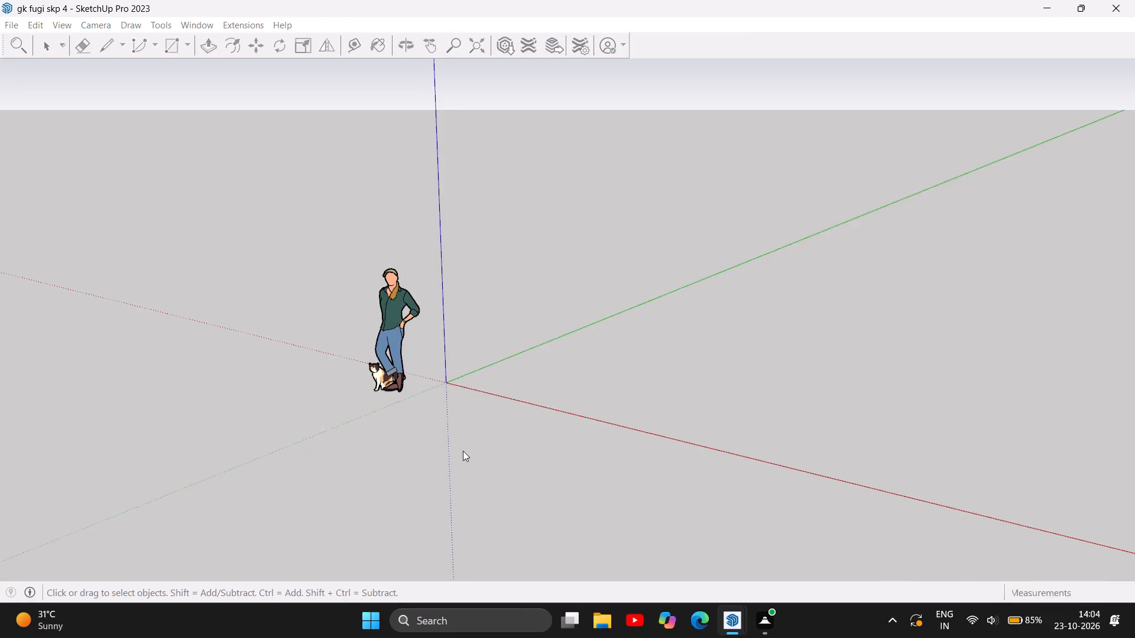
scroll(325, 392, down, 4)
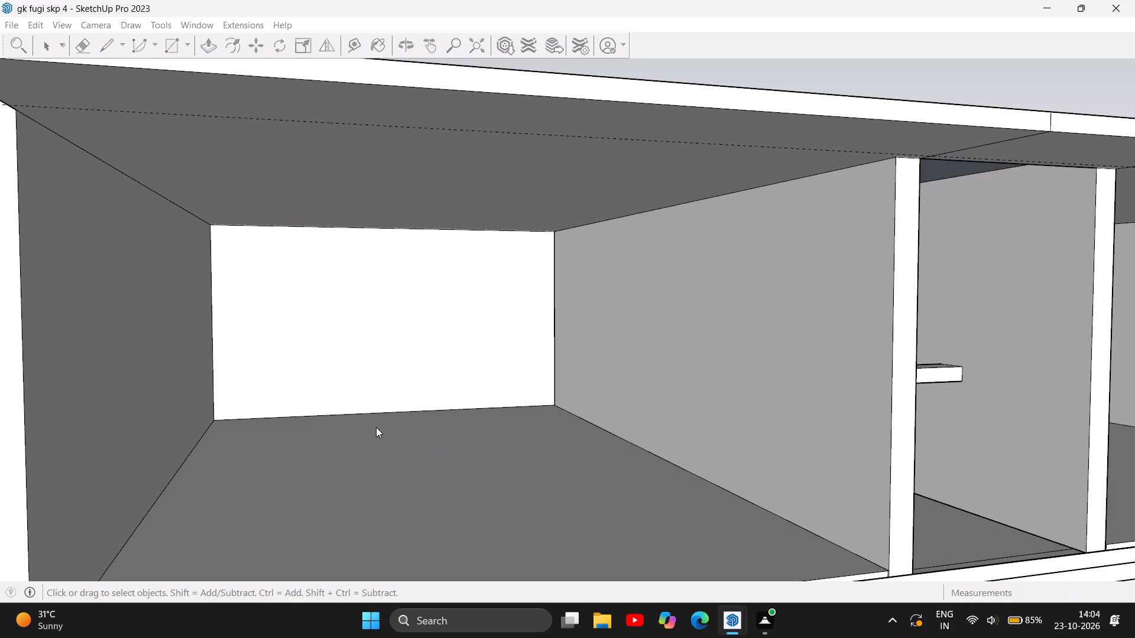
scroll(612, 467, down, 1)
scroll(328, 427, down, 2)
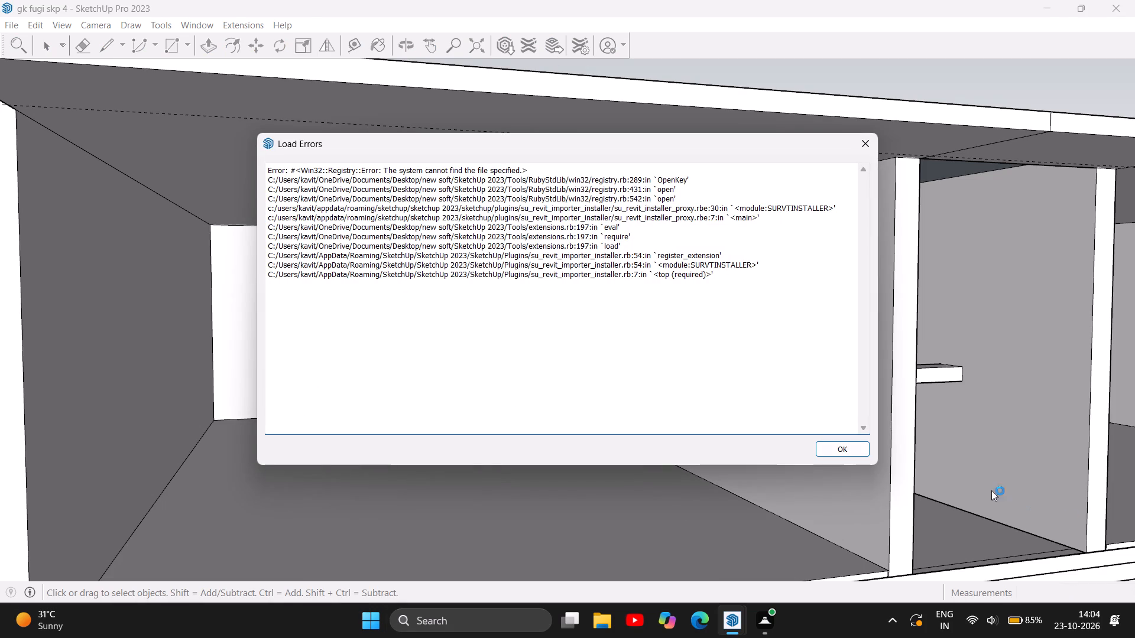
click(836, 445)
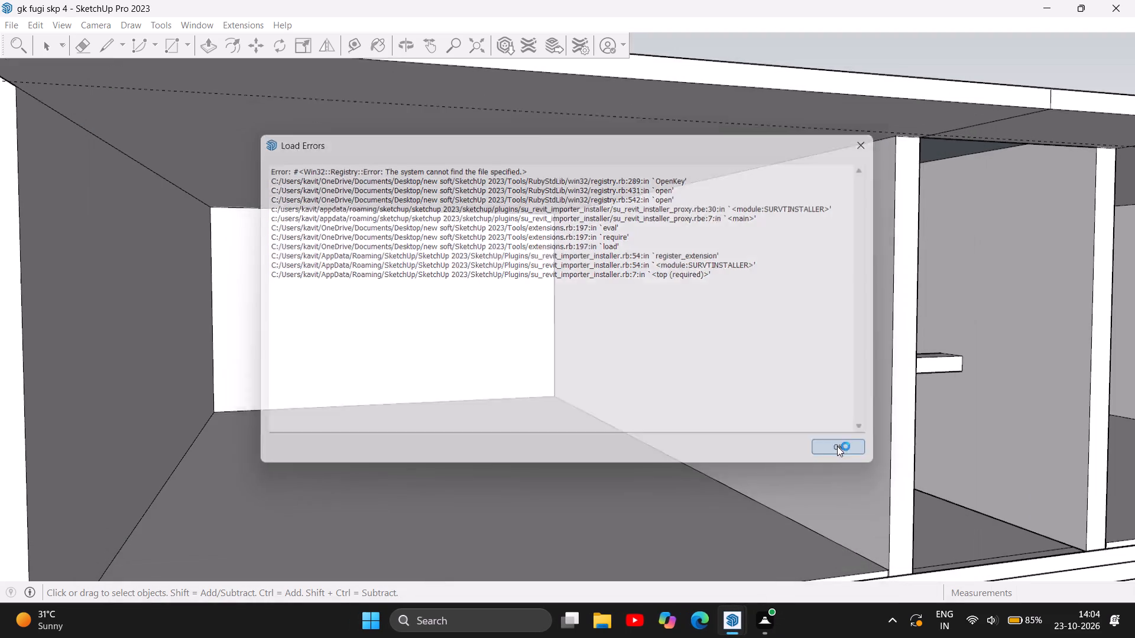
Examine the building from outside, going round from the open rear rooms to the corridor opening that faces the staircase.
scroll(567, 386, down, 6)
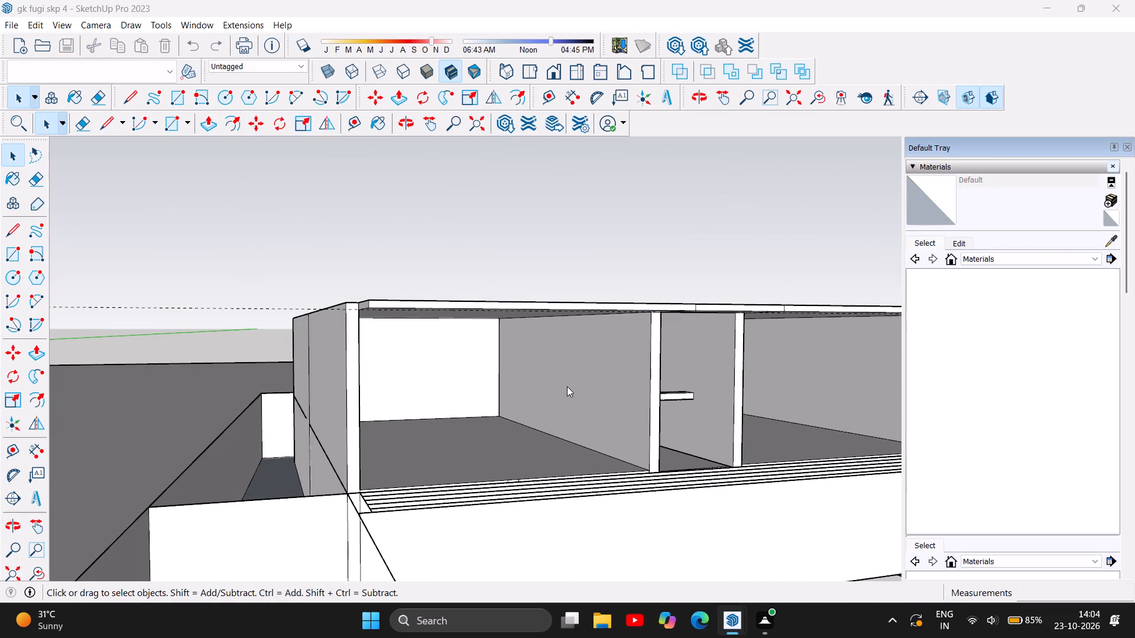
scroll(527, 337, down, 3)
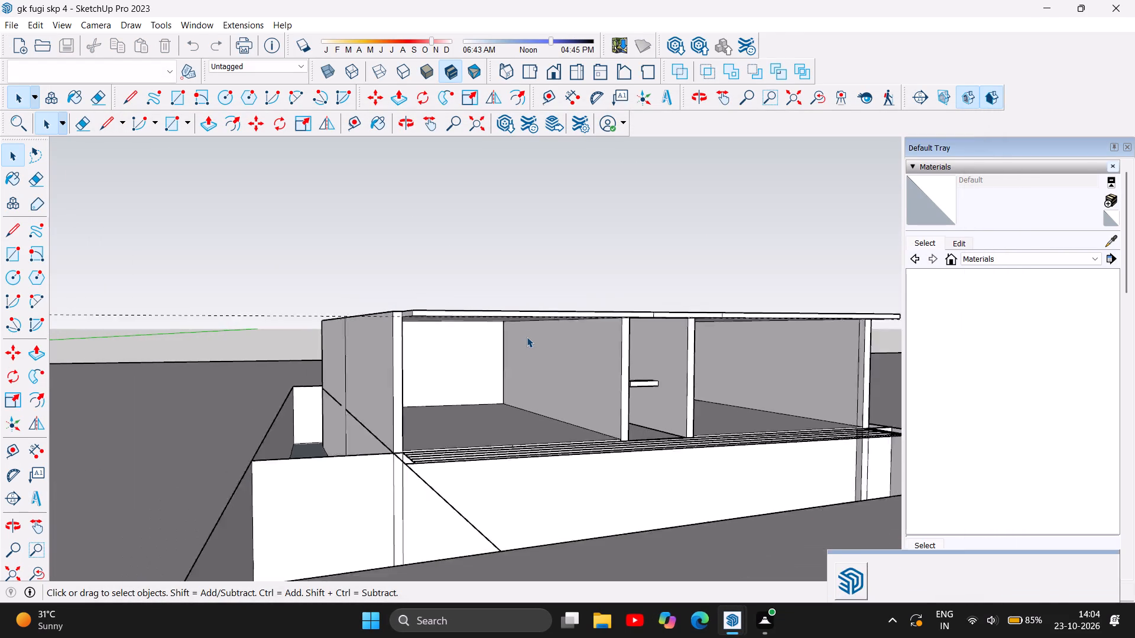
scroll(527, 337, down, 2)
scroll(512, 305, up, 2)
scroll(349, 331, down, 3)
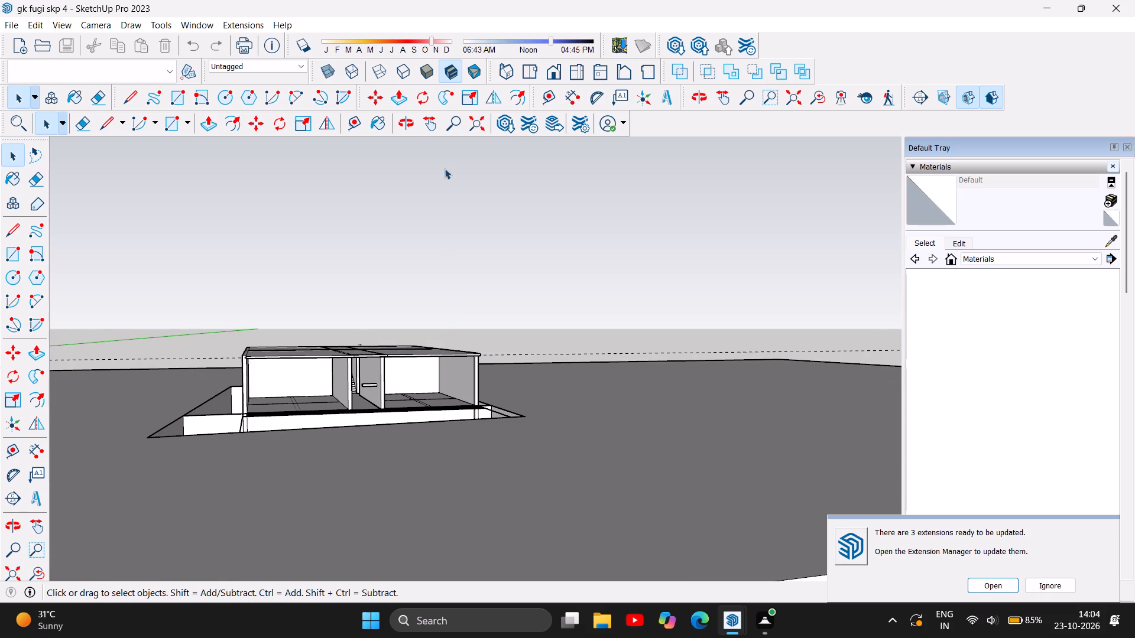
click(408, 126)
drag(485, 399, 310, 411)
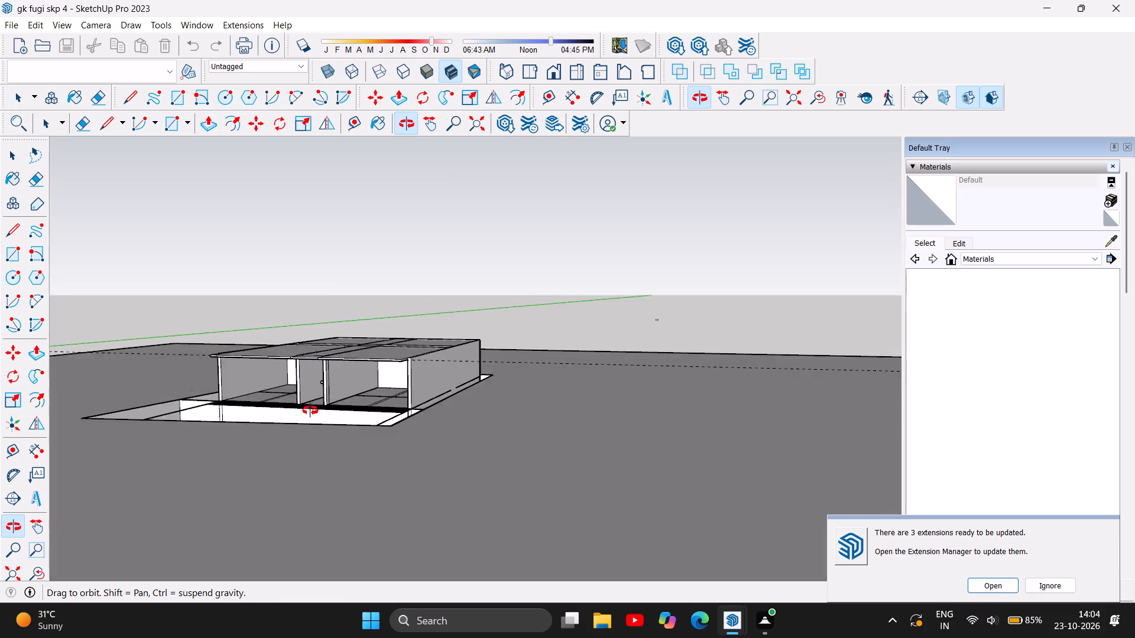
drag(310, 411, 163, 393)
drag(547, 360, 275, 380)
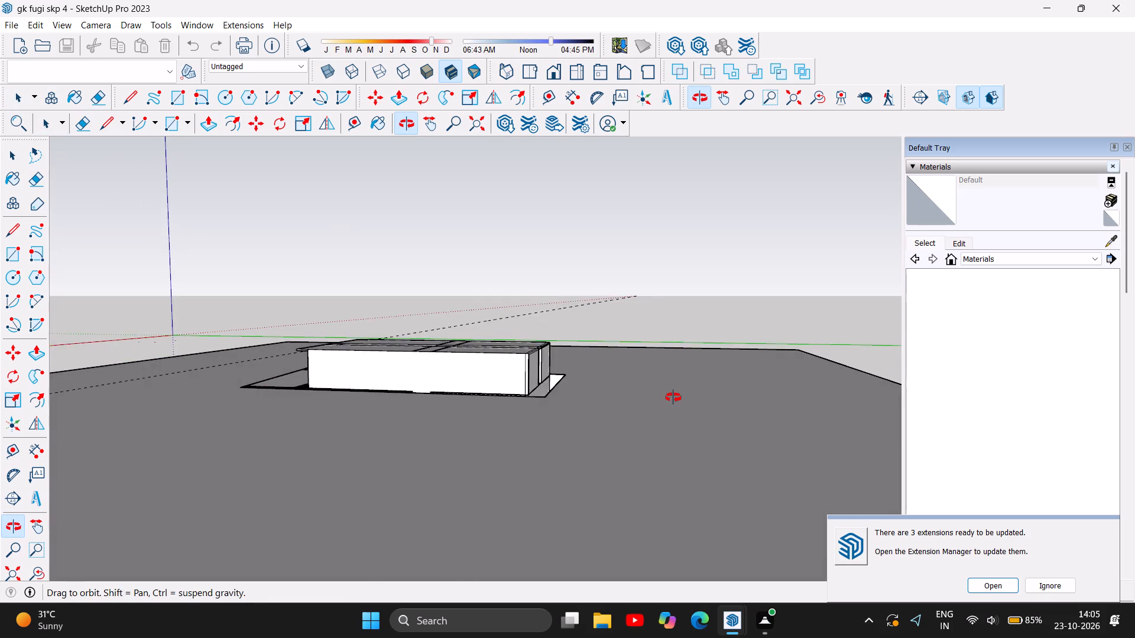
drag(674, 398, 341, 379)
scroll(488, 350, up, 6)
scroll(488, 350, down, 1)
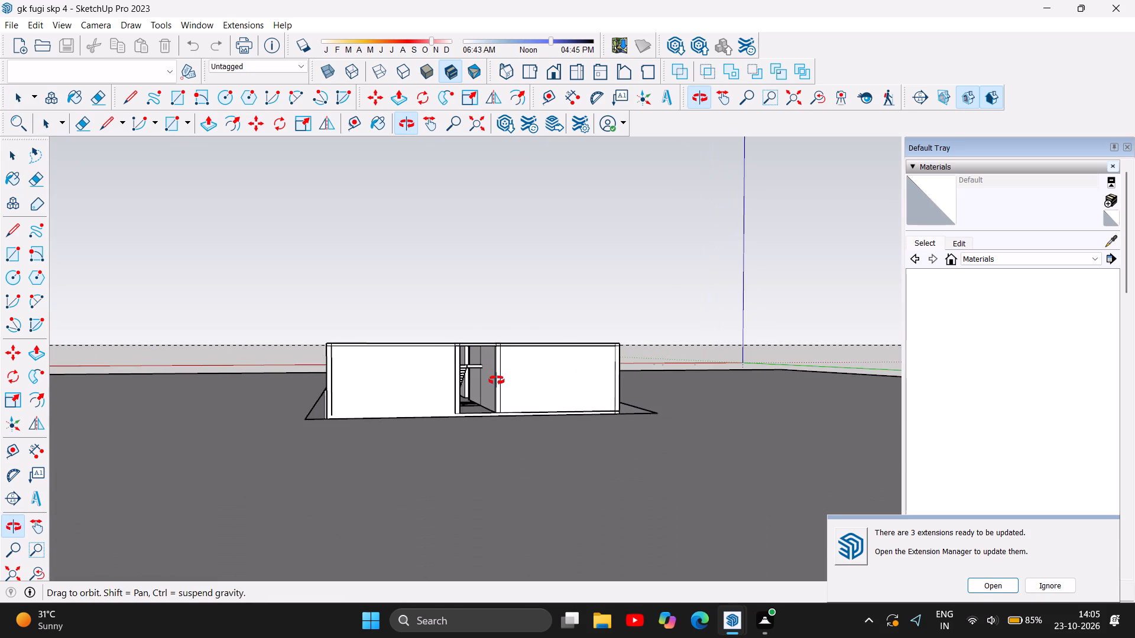
scroll(504, 371, up, 6)
drag(463, 449, 406, 453)
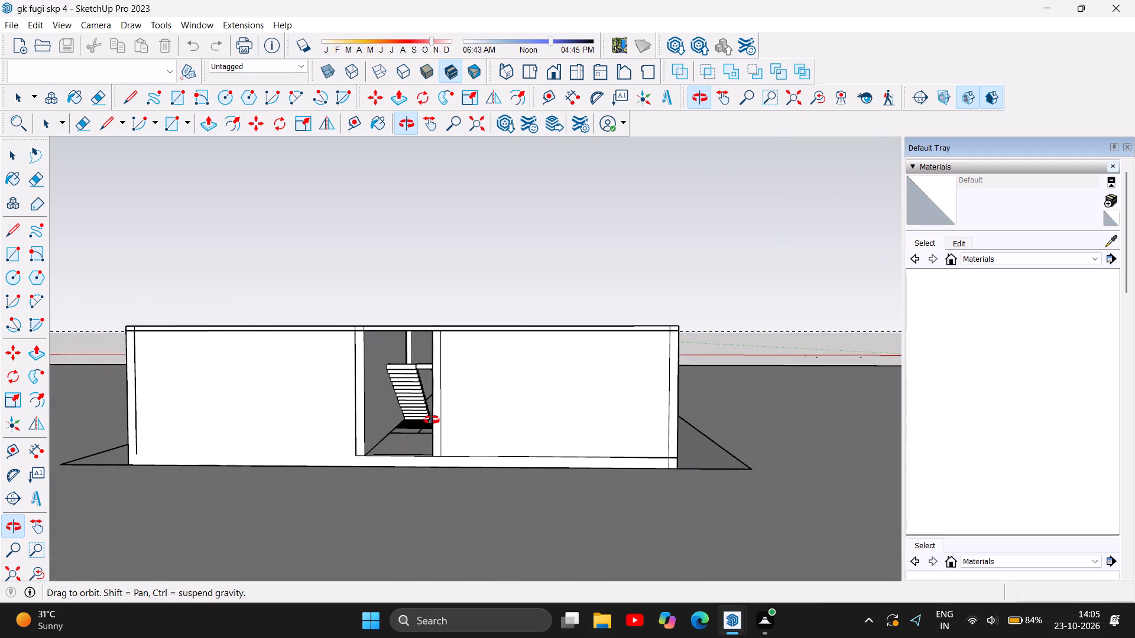
Push/Pull the landing block beside the top stair toward the corridor opening, and extend the top stair block about 1' 7 1/4" flush with it.
scroll(408, 341, up, 8)
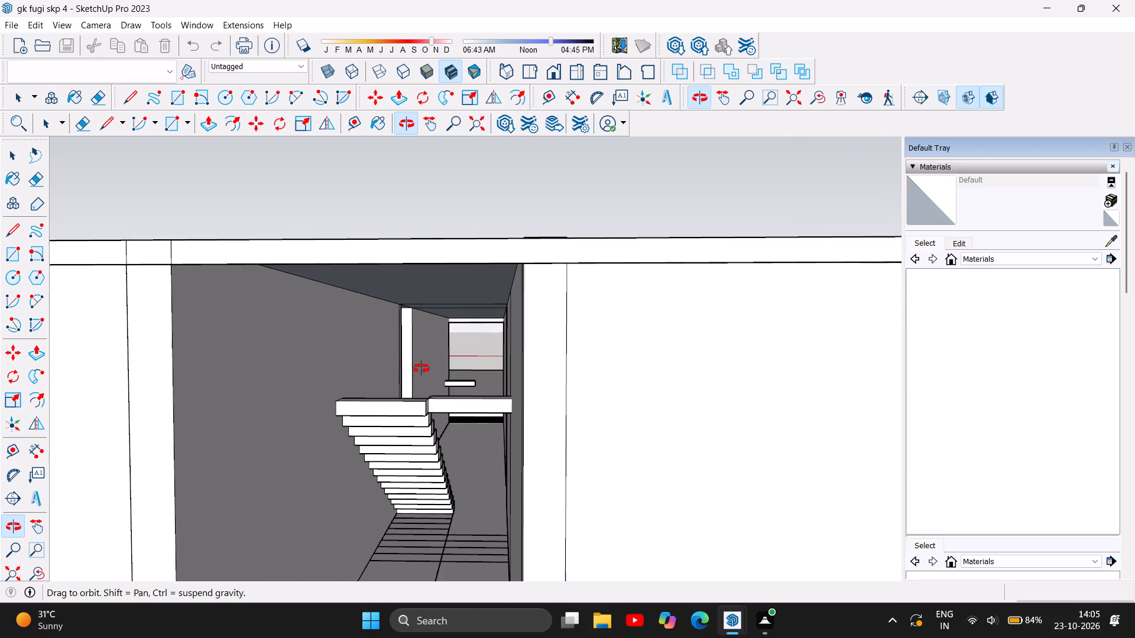
scroll(421, 369, up, 2)
drag(453, 445, 450, 475)
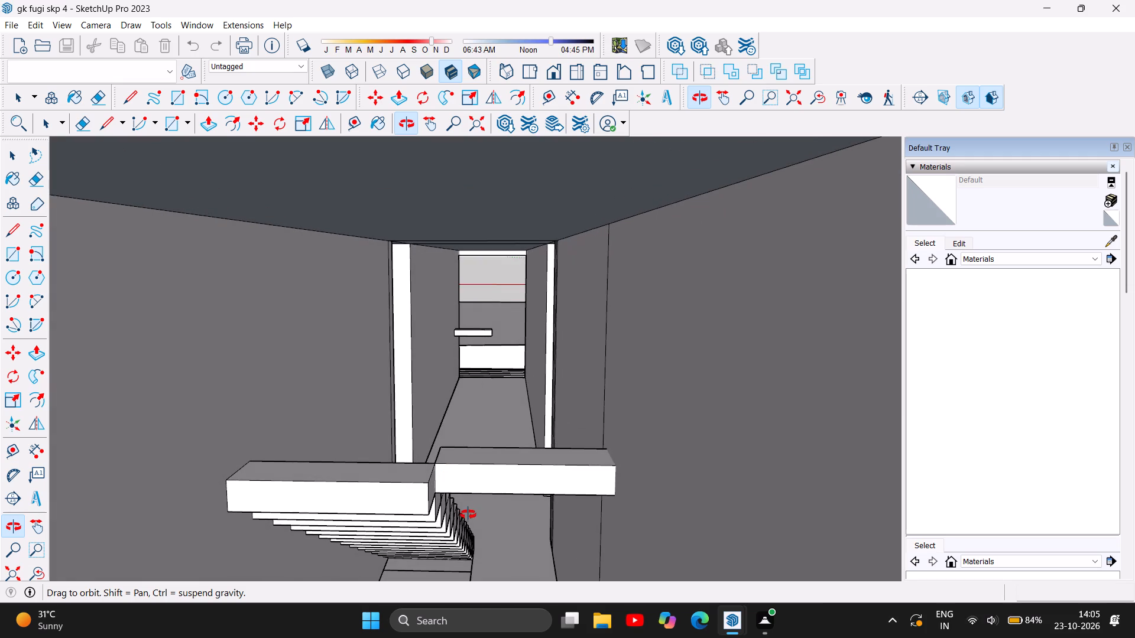
scroll(468, 516, up, 1)
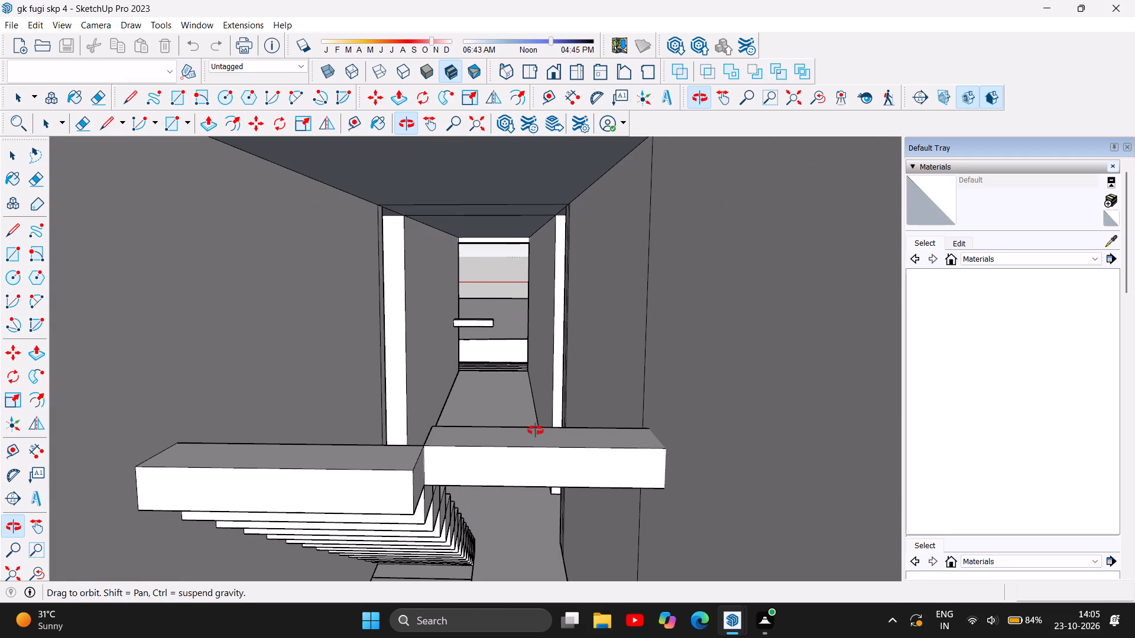
click(208, 123)
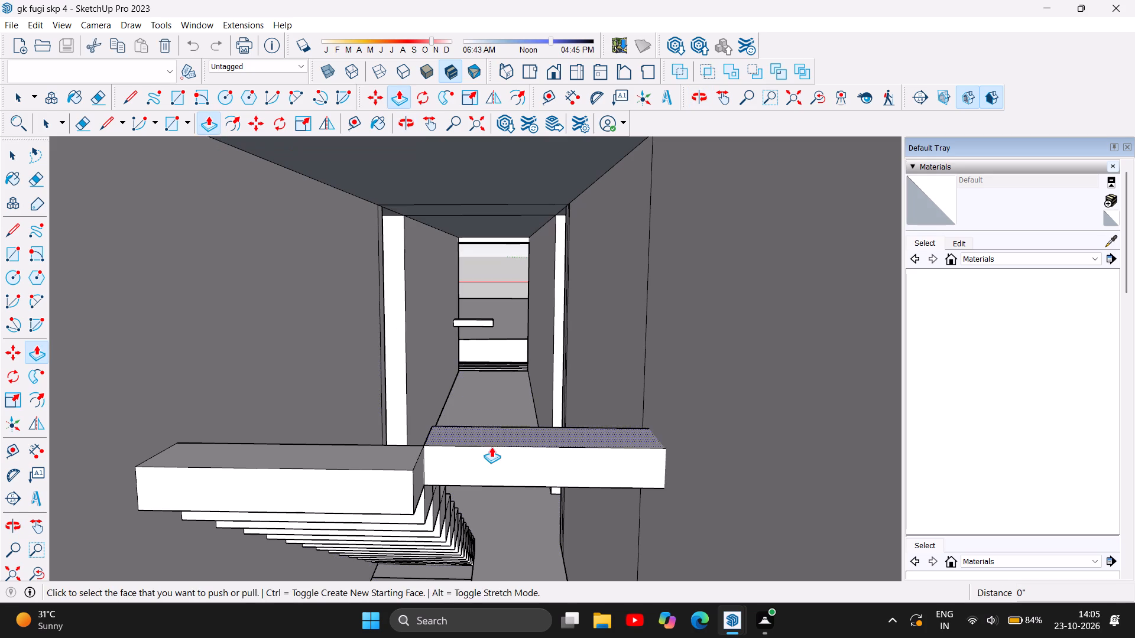
drag(491, 450, 458, 476)
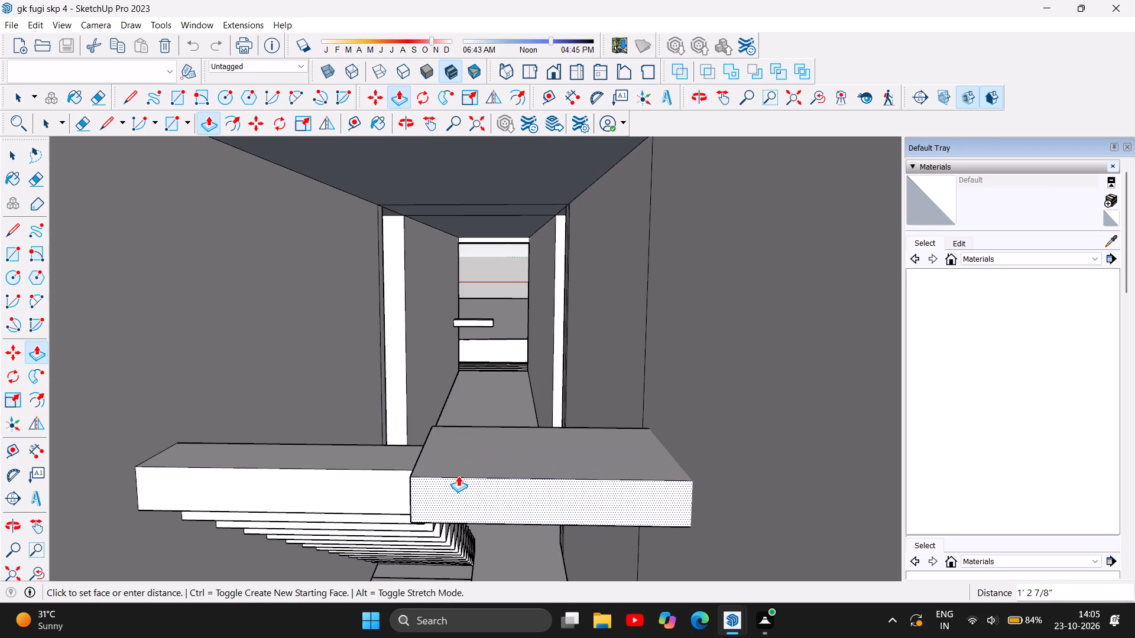
drag(458, 476, 455, 496)
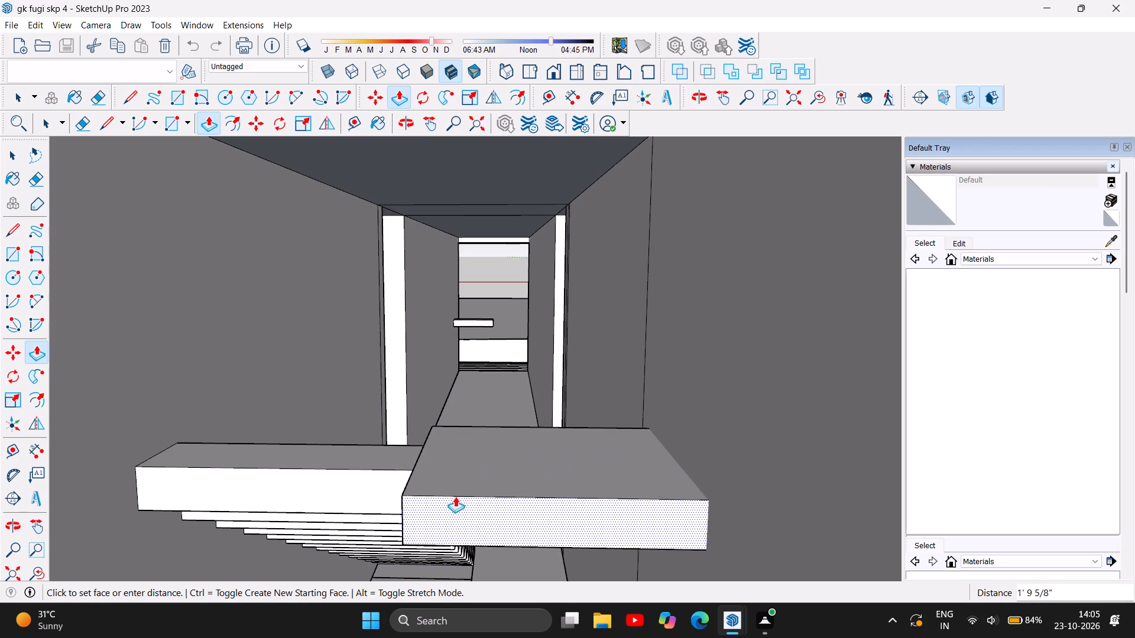
drag(455, 496, 454, 527)
scroll(572, 364, down, 3)
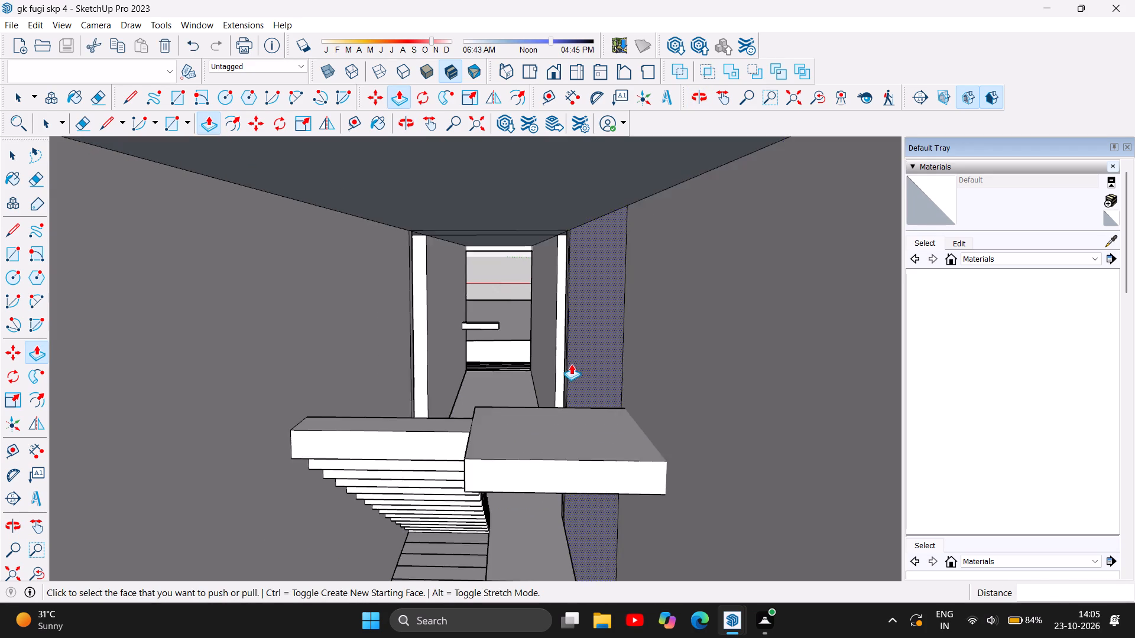
drag(383, 428, 376, 446)
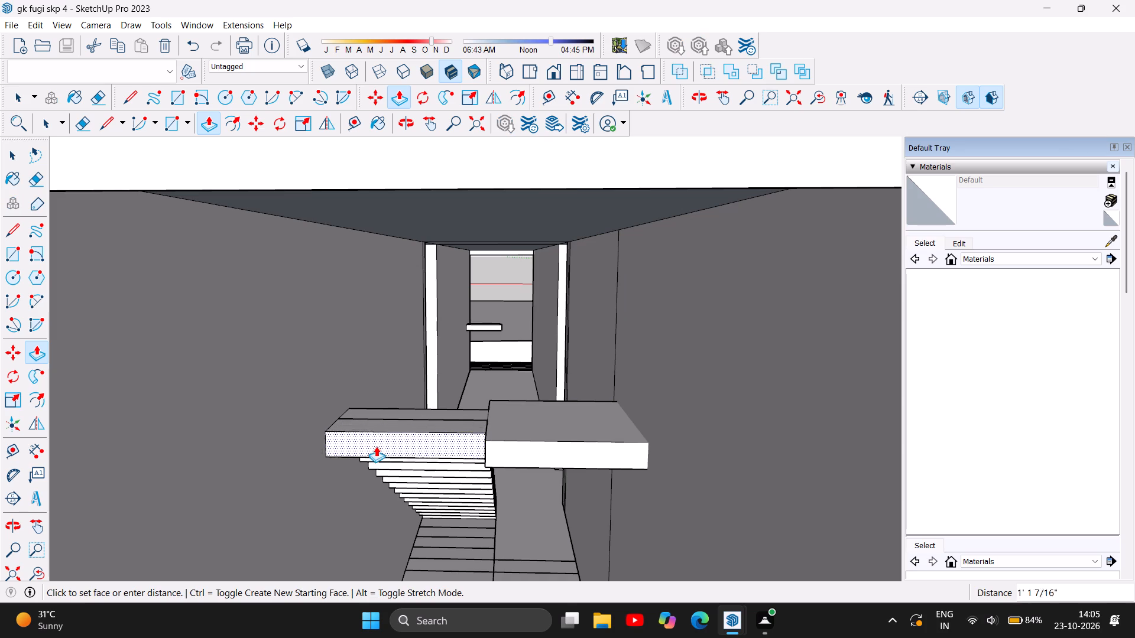
drag(376, 446, 371, 459)
Push/Pull the front faces of both landing halves a further 2' 3 7/16" or so toward the corridor opening, keeping them flush.
scroll(474, 382, up, 2)
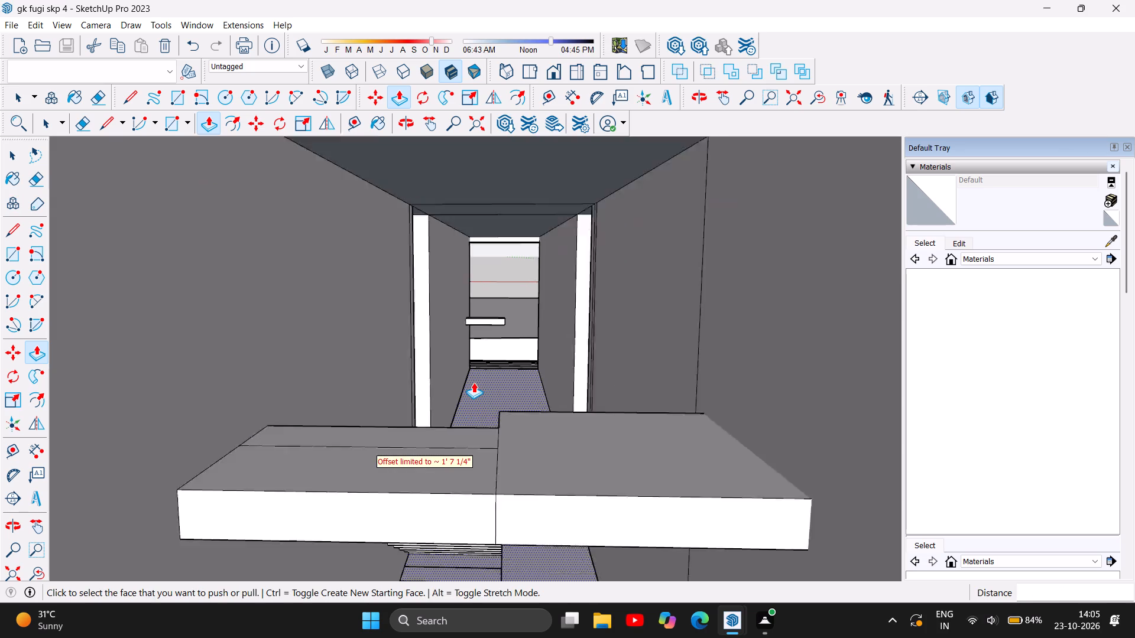
scroll(474, 382, up, 1)
scroll(474, 382, down, 3)
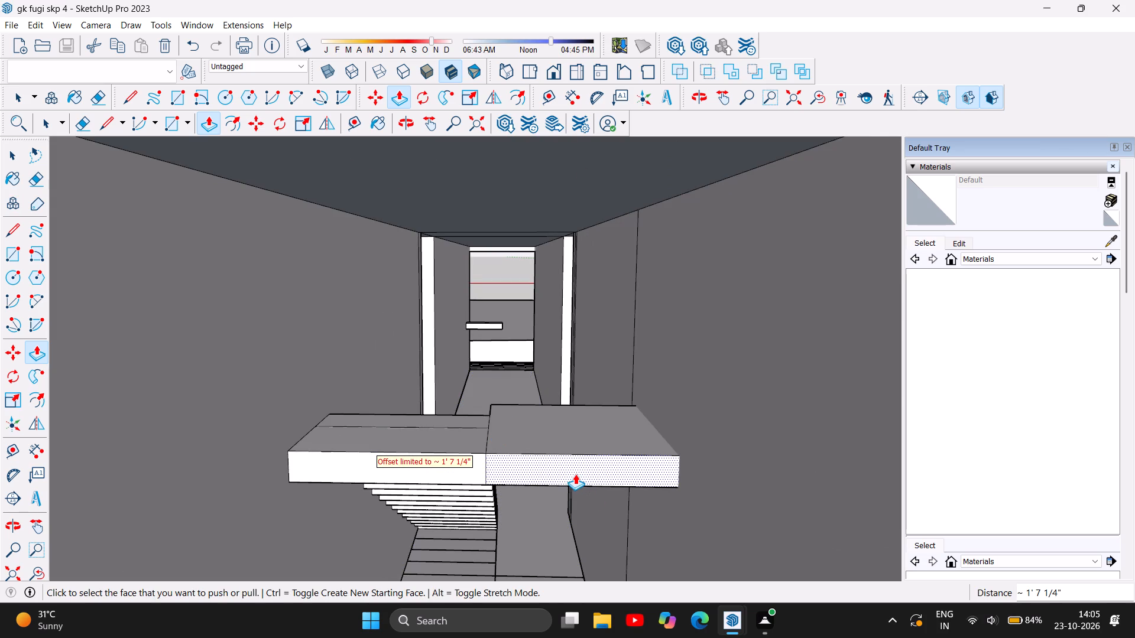
drag(586, 466, 595, 525)
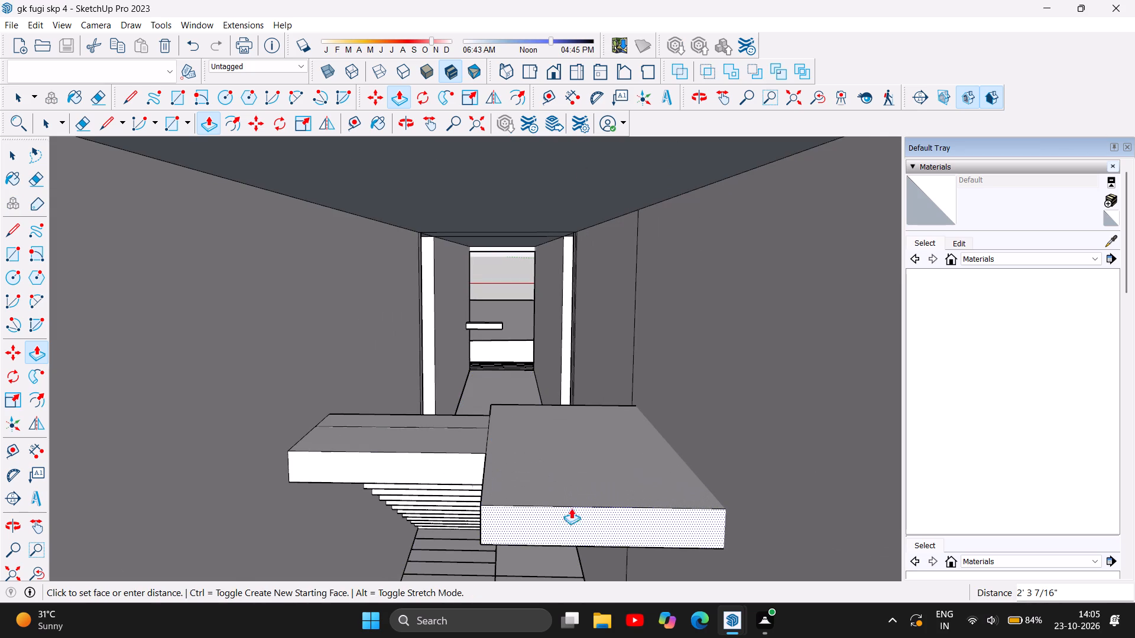
drag(408, 458, 457, 526)
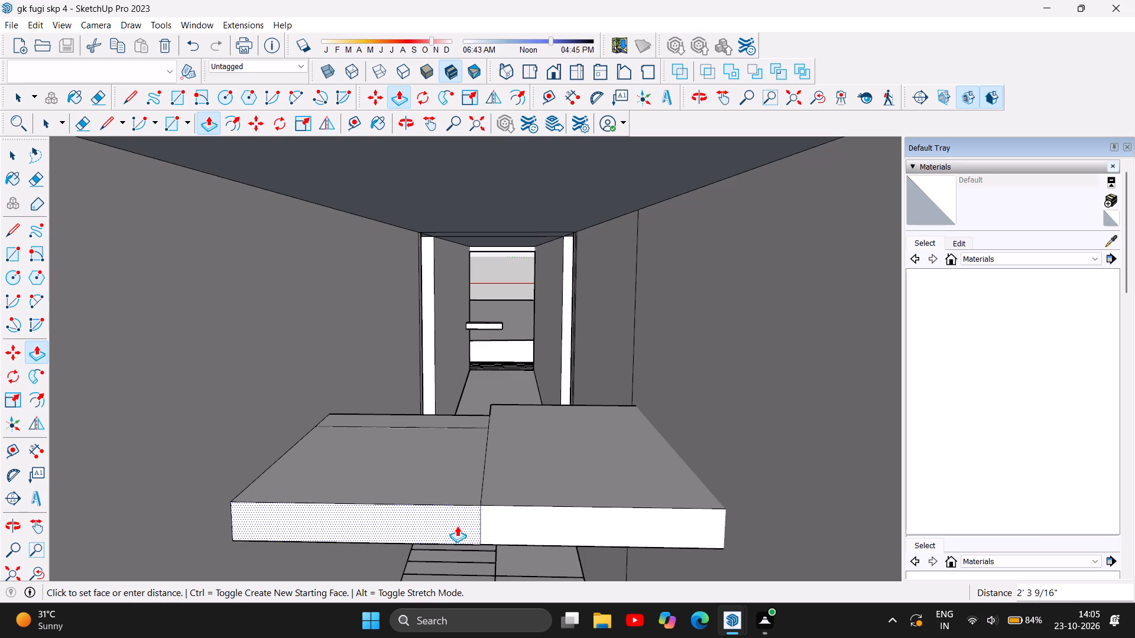
drag(457, 526, 484, 521)
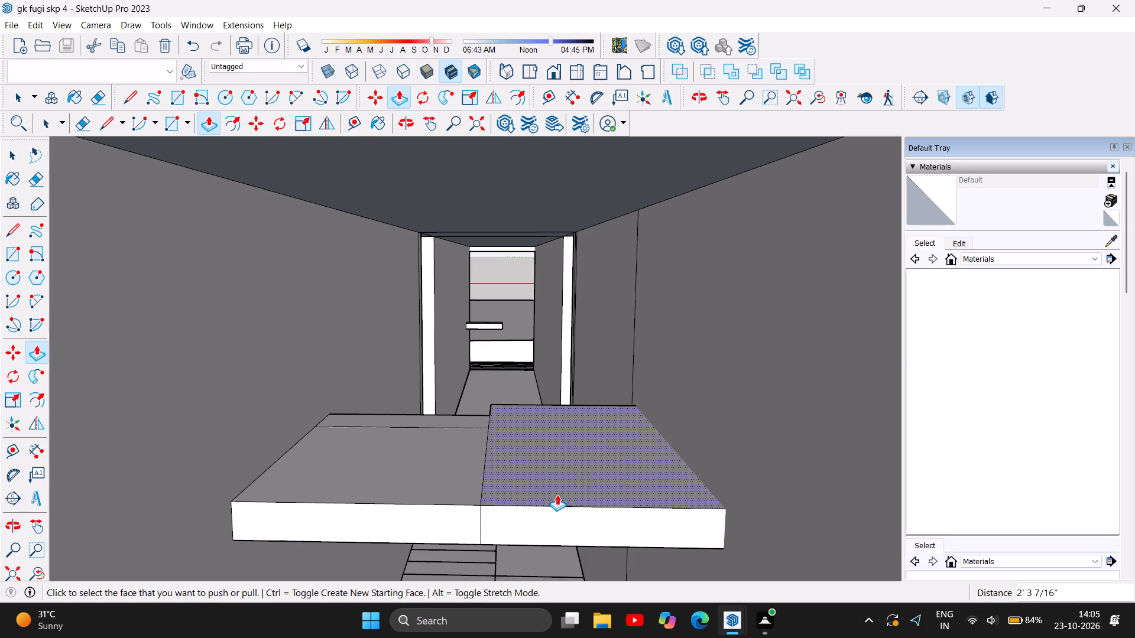
Examine the extended landing and the staircase from inside the corridor and from outside the building.
scroll(599, 558, down, 4)
scroll(585, 552, up, 4)
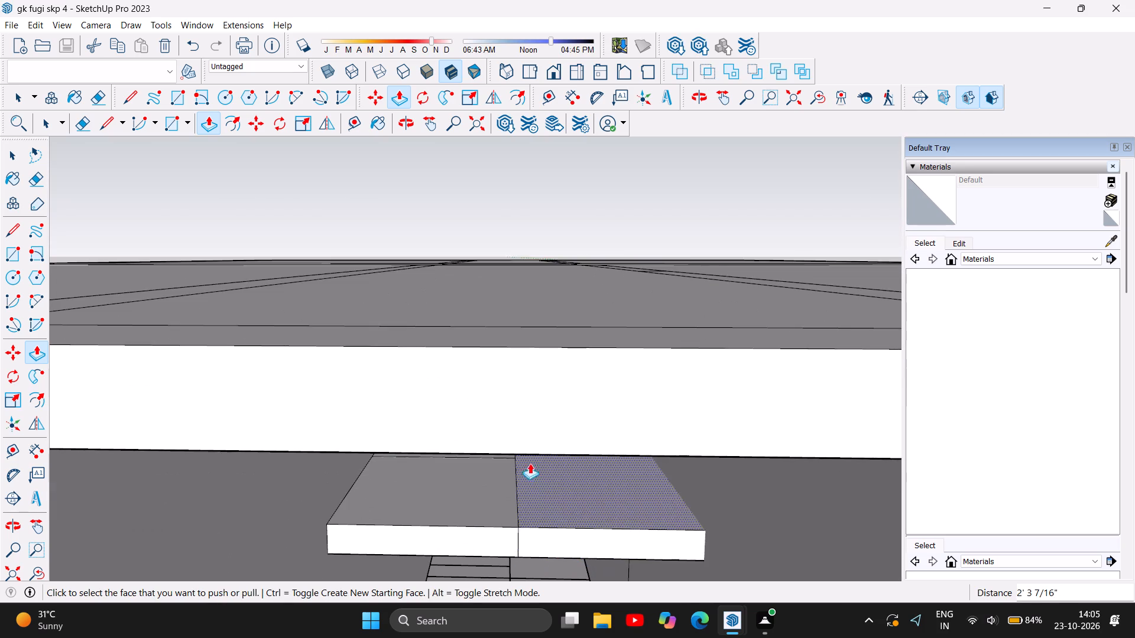
scroll(501, 441, down, 4)
scroll(426, 438, down, 6)
scroll(465, 386, down, 6)
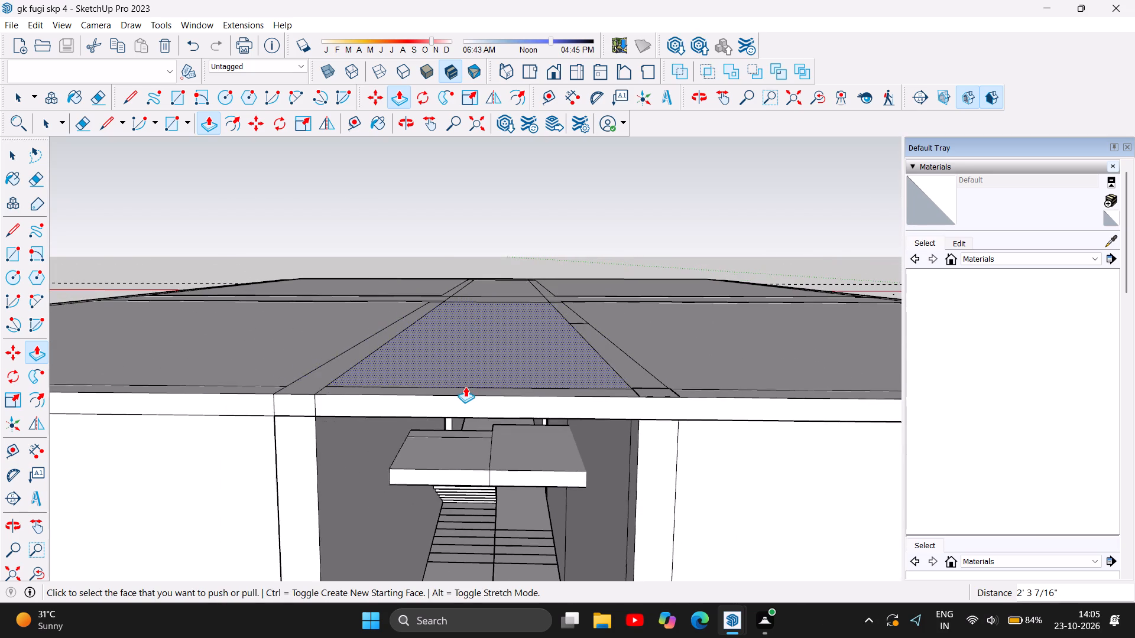
scroll(465, 386, down, 6)
scroll(504, 463, up, 6)
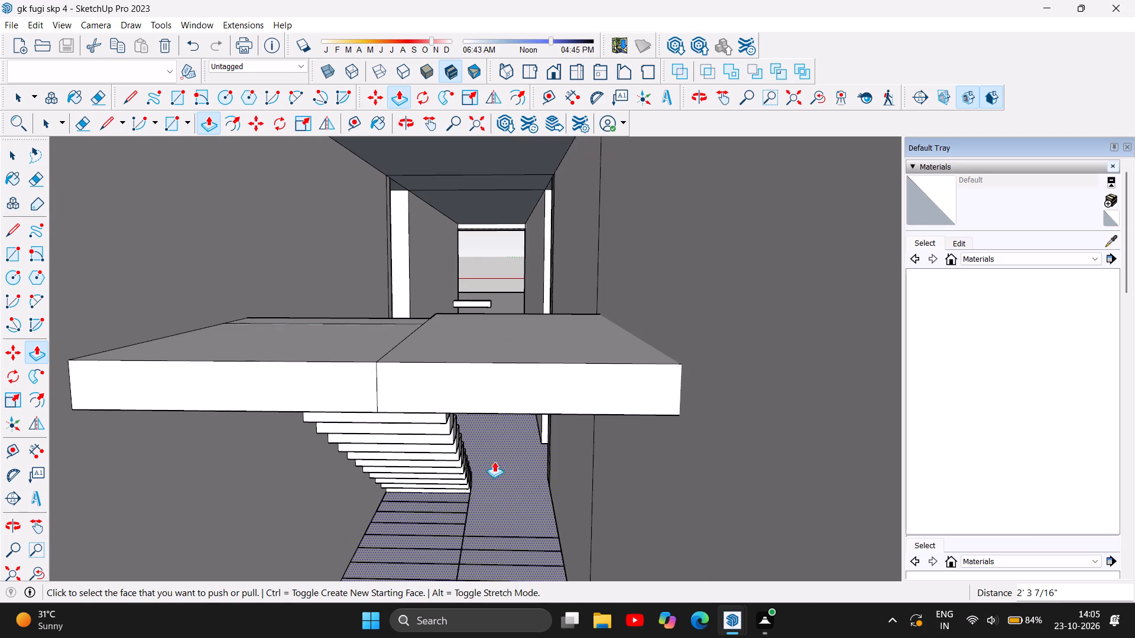
scroll(472, 461, down, 3)
scroll(472, 461, up, 1)
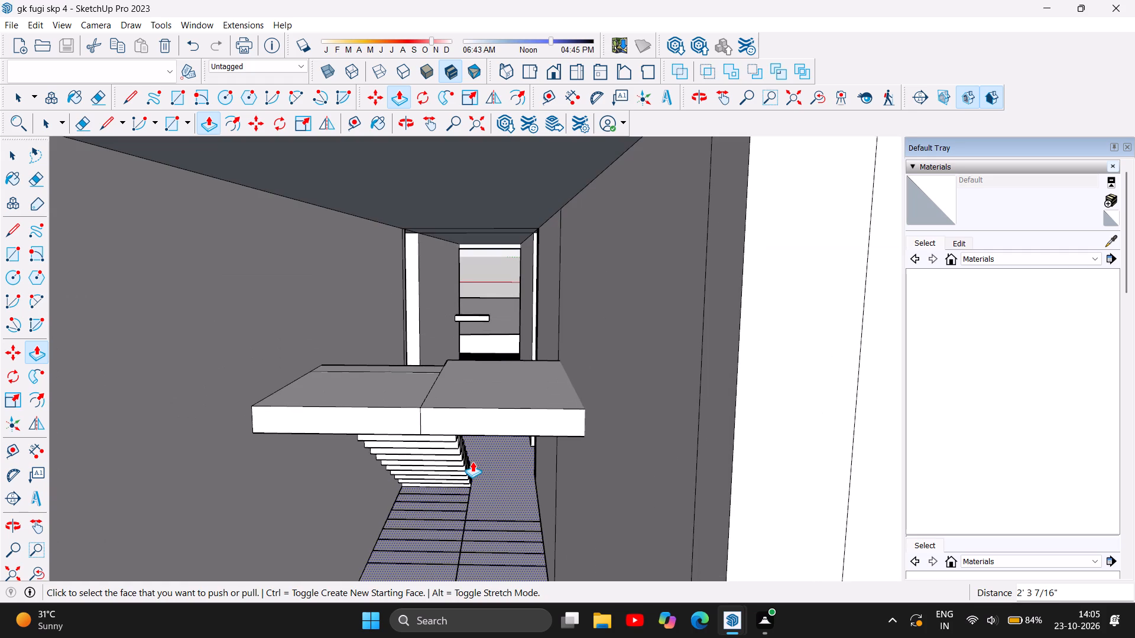
scroll(468, 464, down, 5)
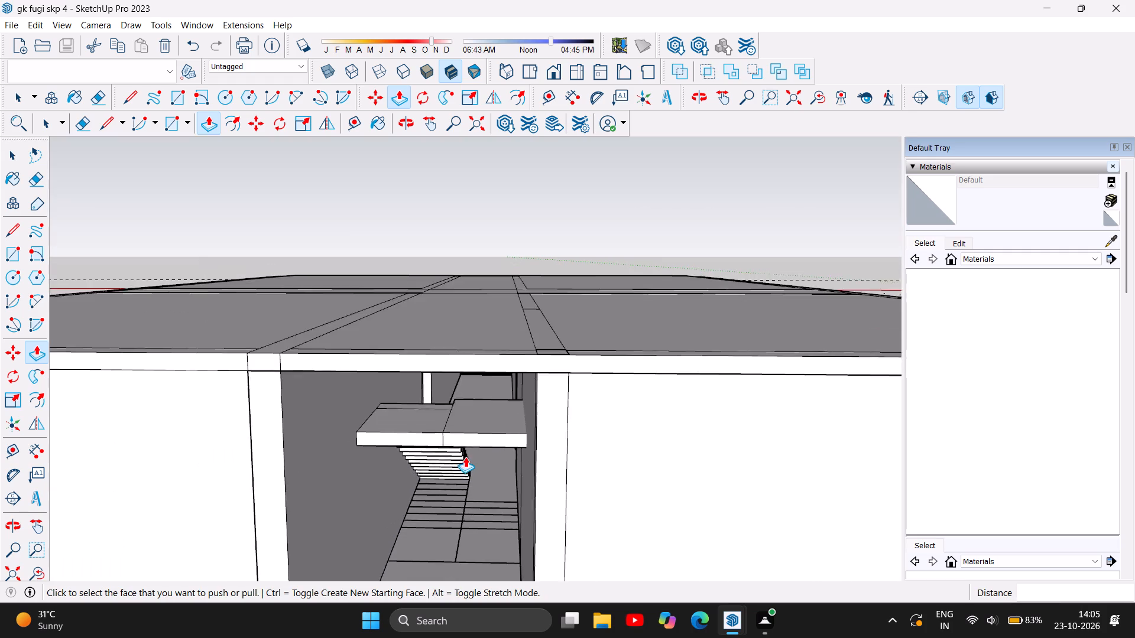
scroll(465, 457, down, 13)
scroll(461, 476, up, 4)
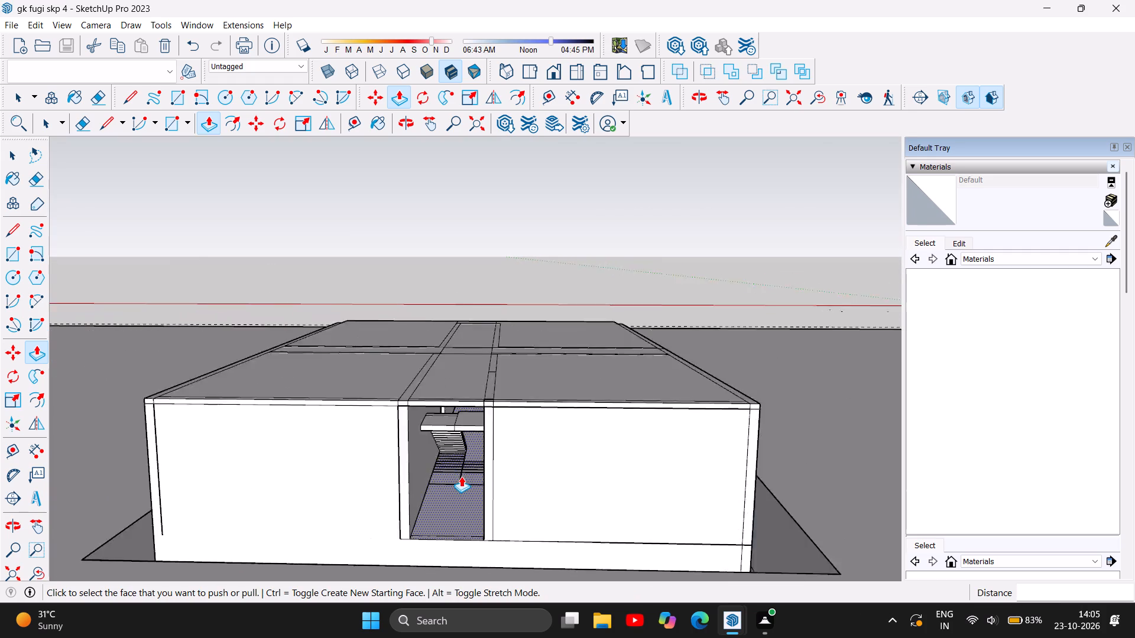
scroll(461, 476, up, 3)
scroll(463, 416, up, 7)
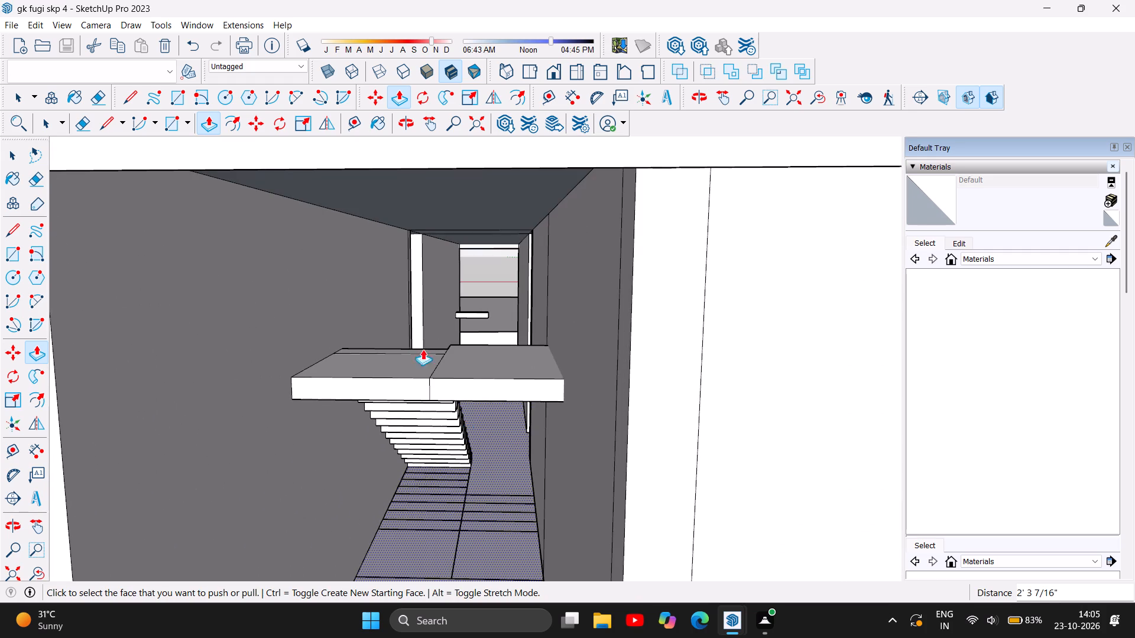
scroll(456, 315, up, 3)
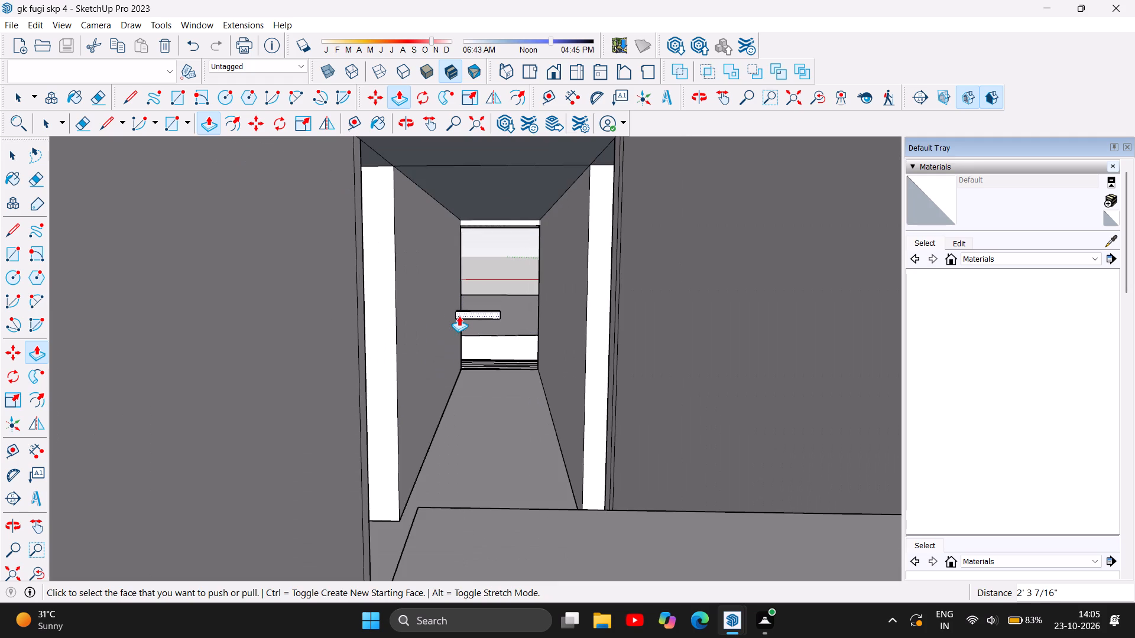
scroll(470, 337, down, 2)
scroll(465, 362, up, 1)
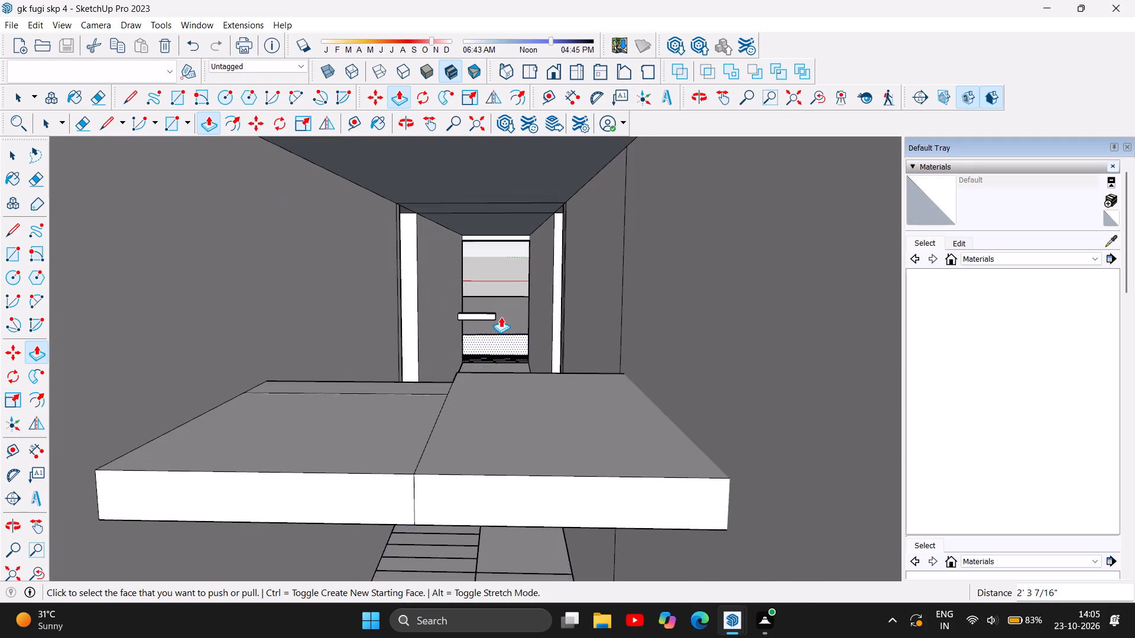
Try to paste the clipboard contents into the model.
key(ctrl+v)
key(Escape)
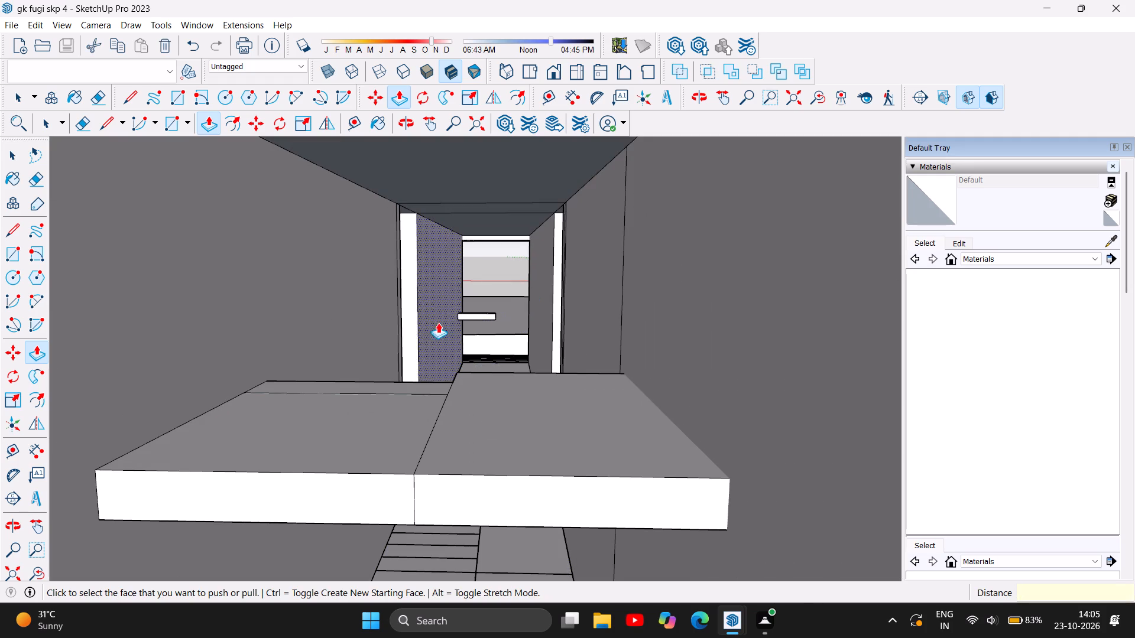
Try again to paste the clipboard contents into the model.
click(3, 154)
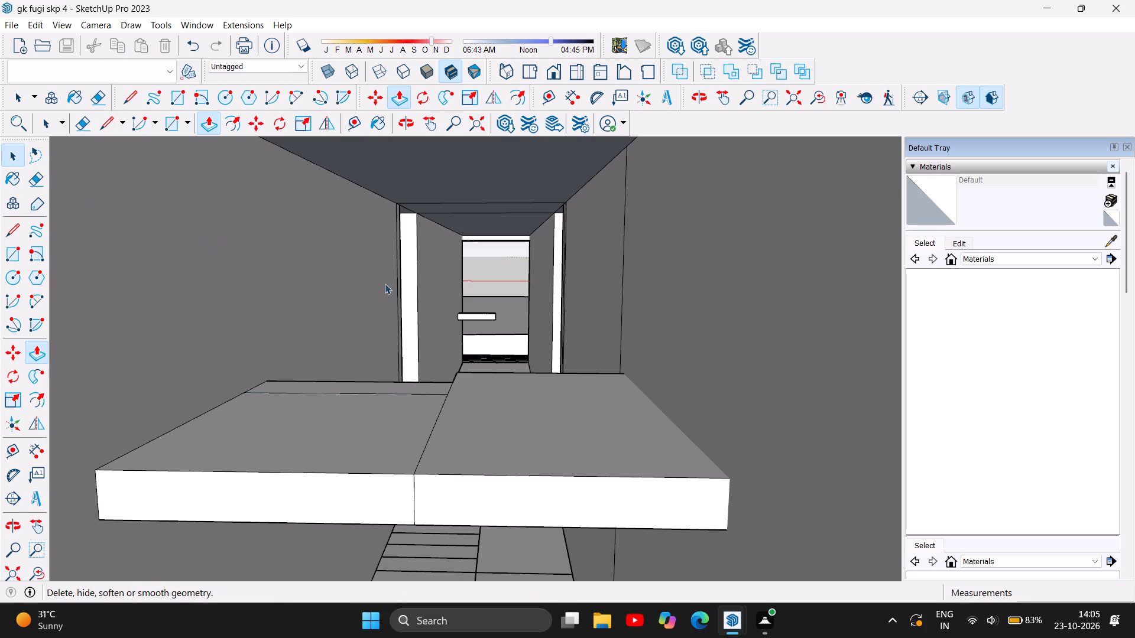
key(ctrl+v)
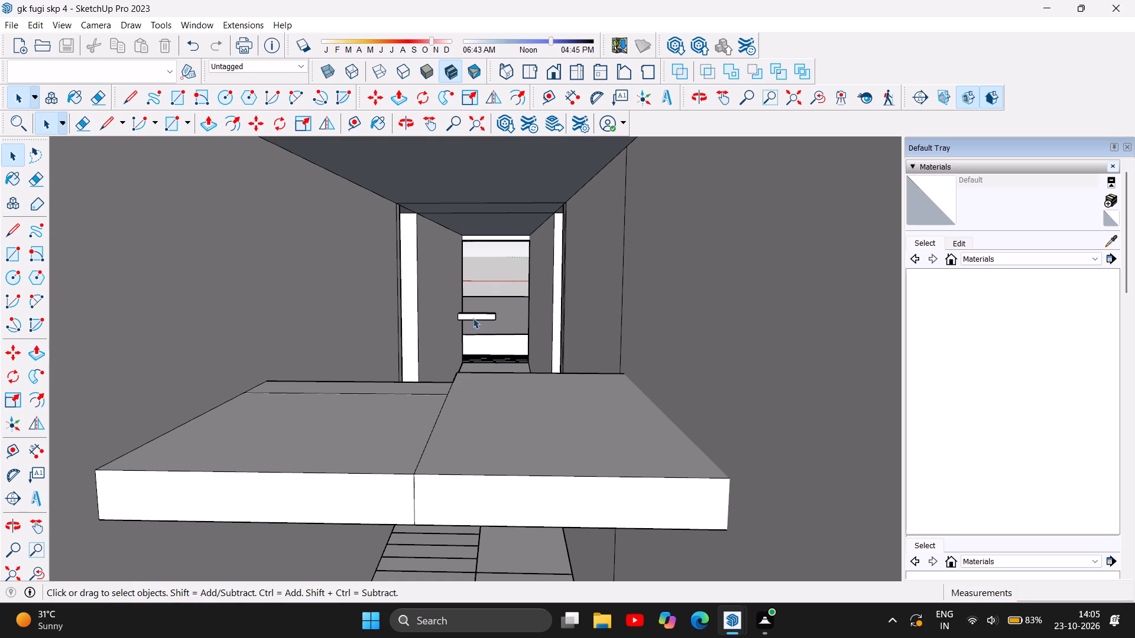
Select the whole floating step block deep in the corridor and move it about 47' 10" toward the landing, above its stair-side half.
click(483, 316)
scroll(483, 316, up, 4)
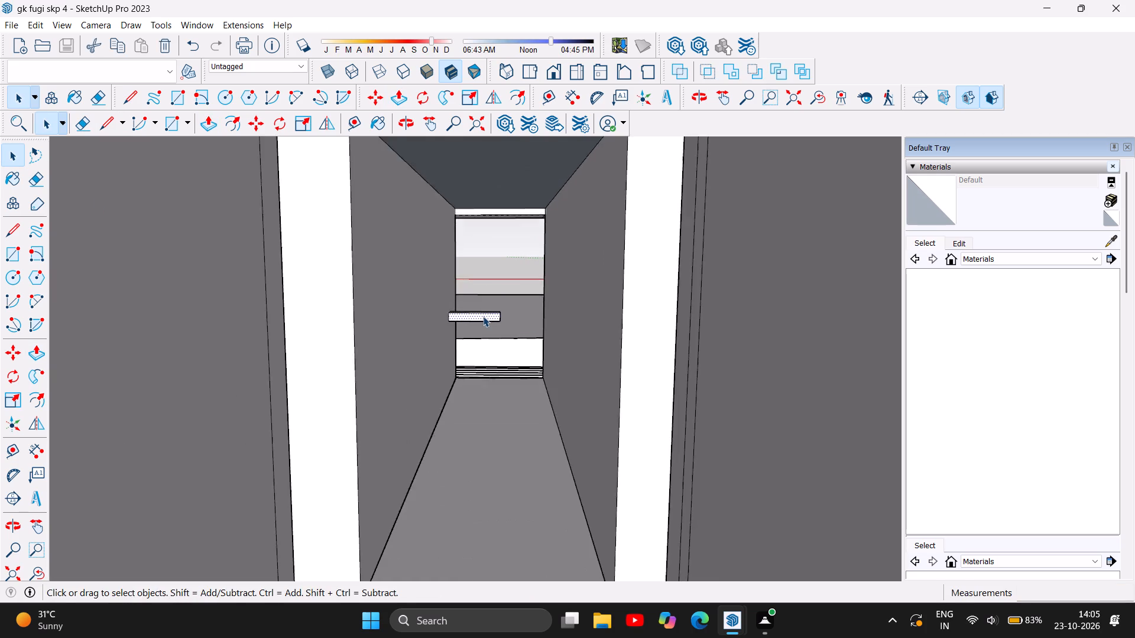
scroll(511, 301, up, 6)
scroll(512, 301, down, 4)
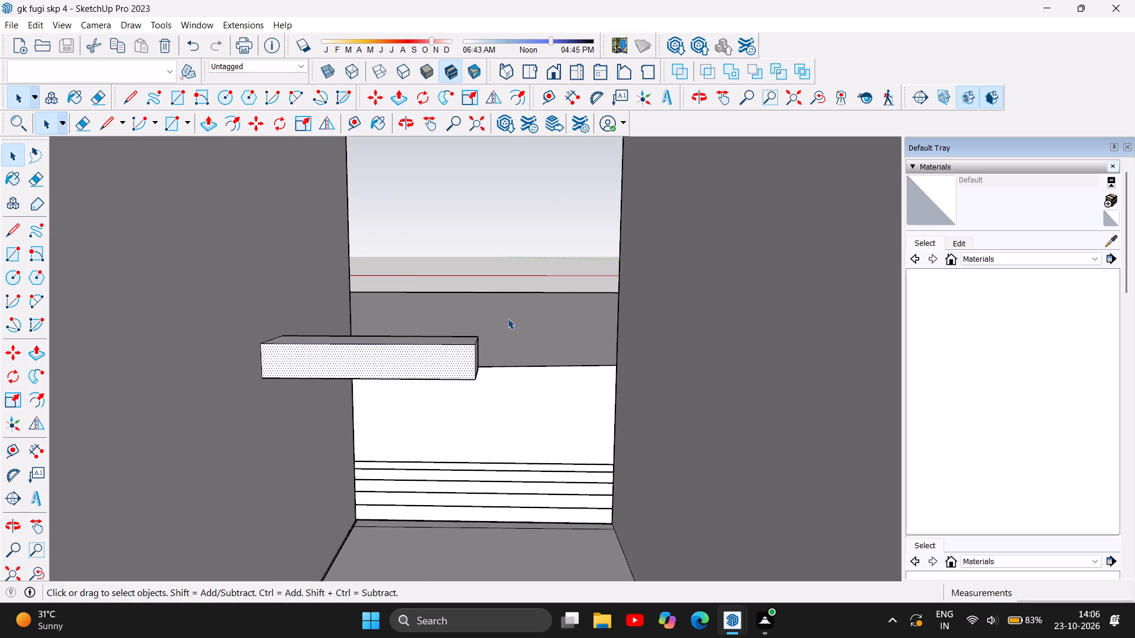
click(41, 162)
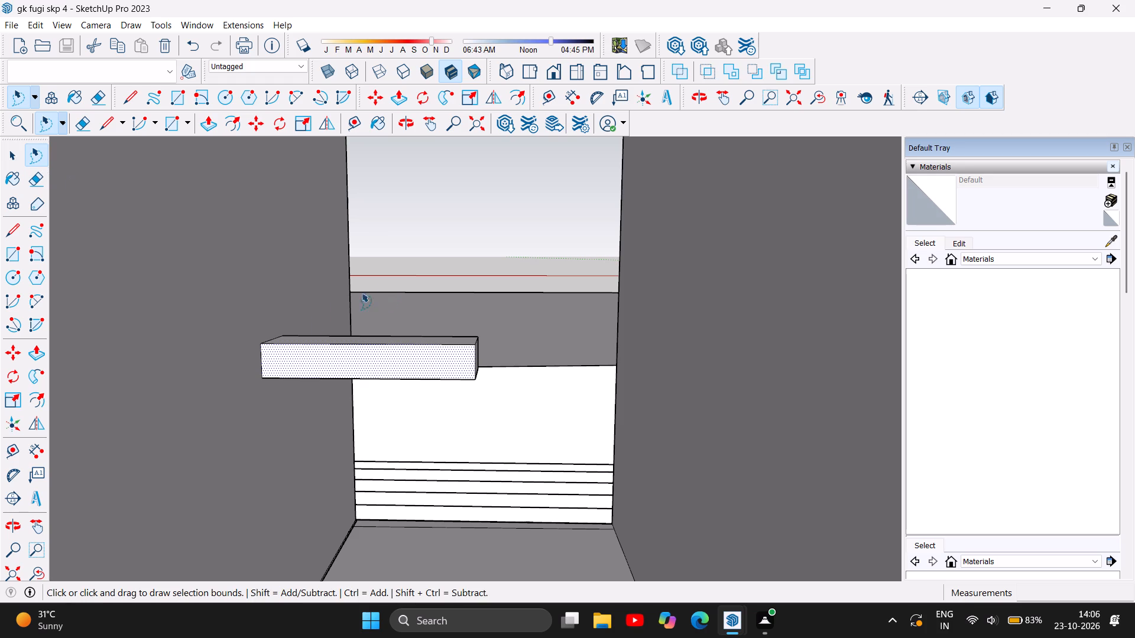
drag(239, 323, 177, 378)
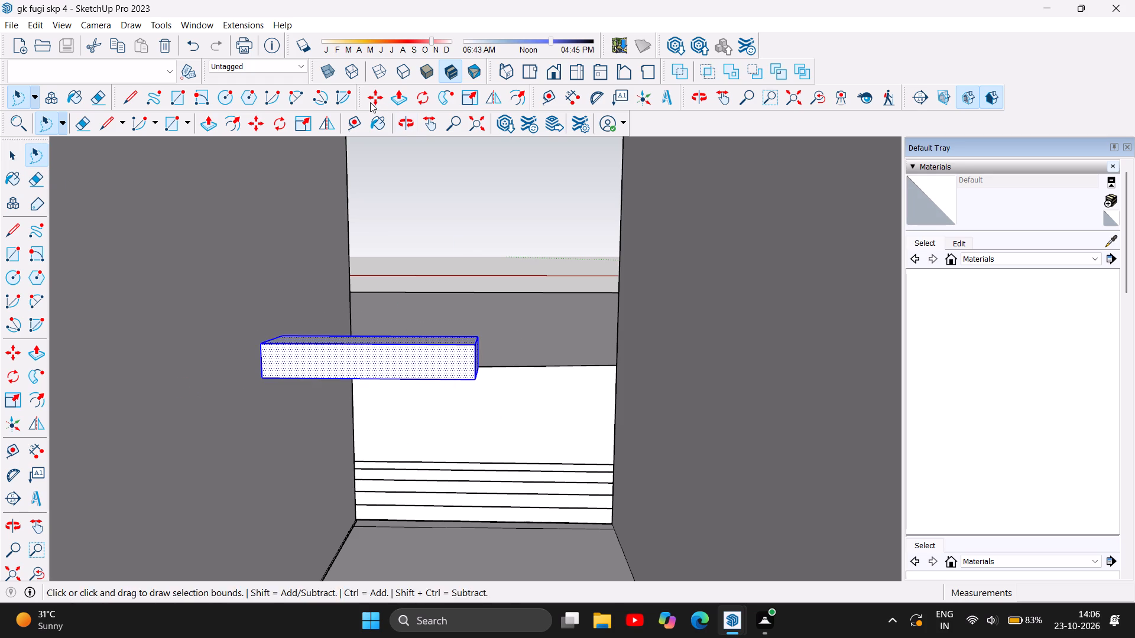
click(370, 100)
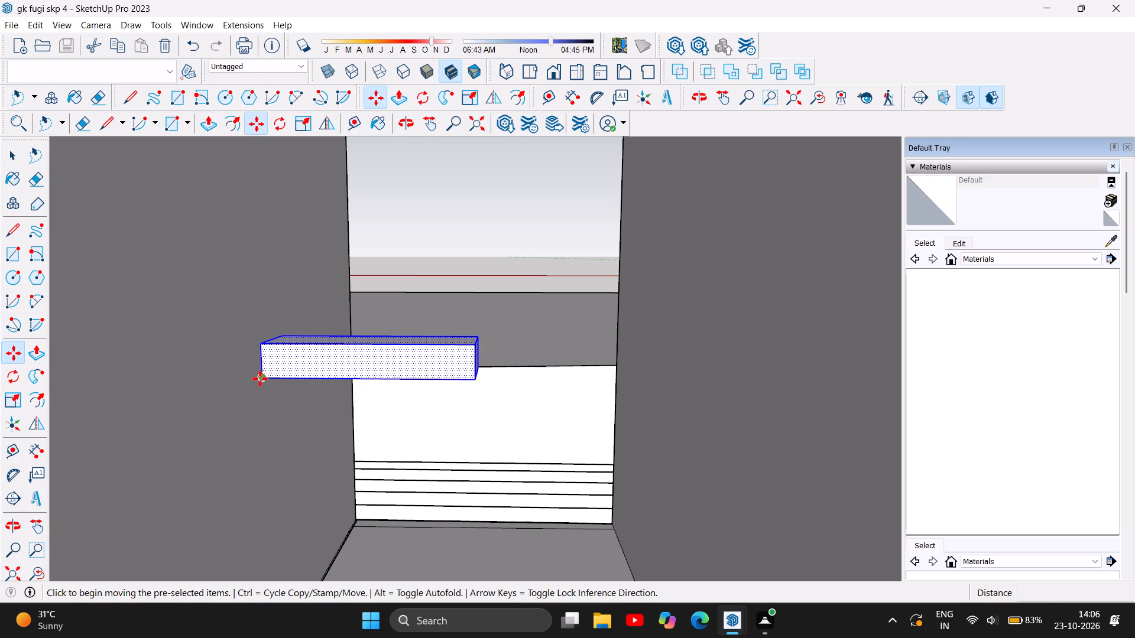
click(260, 379)
scroll(355, 402, down, 5)
scroll(453, 361, down, 3)
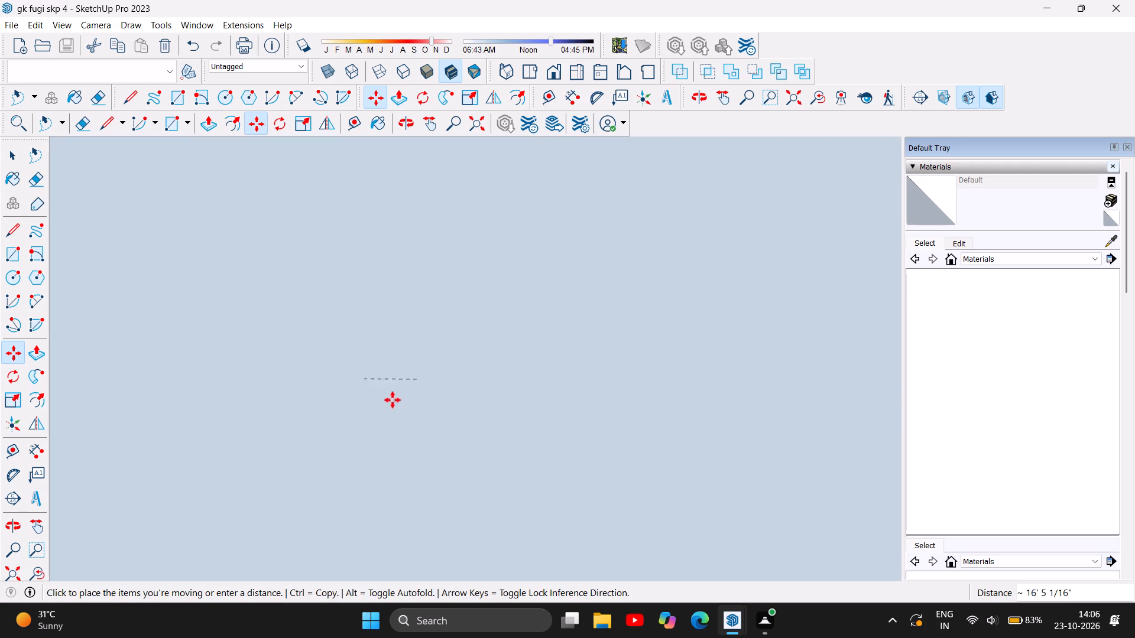
scroll(436, 386, down, 5)
scroll(506, 412, down, 5)
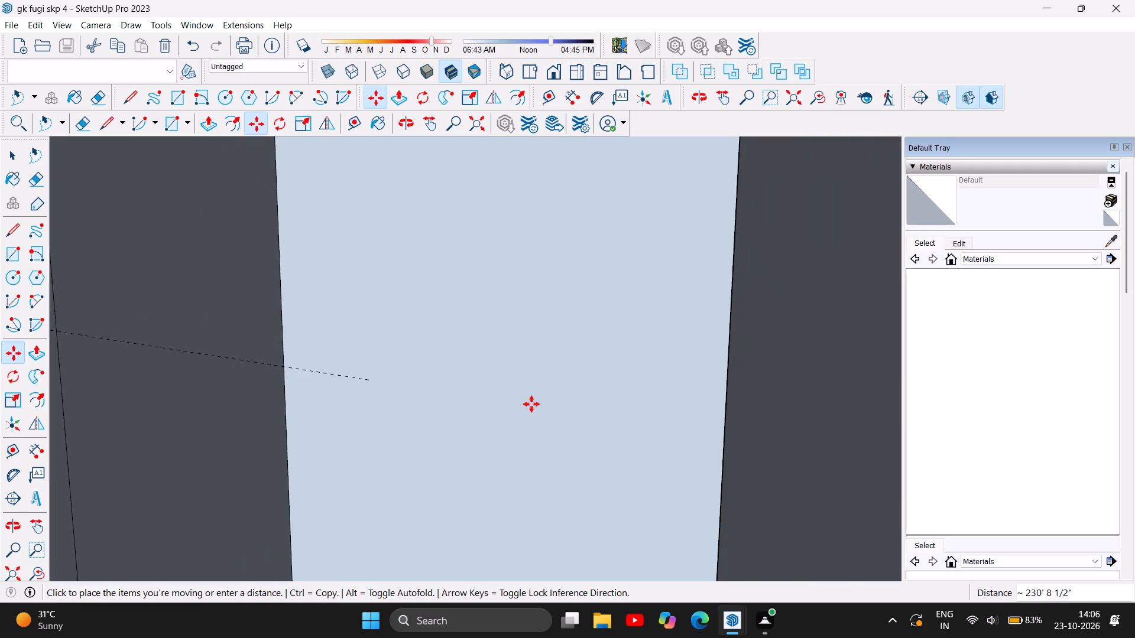
scroll(533, 401, down, 5)
scroll(540, 401, up, 1)
scroll(528, 395, down, 6)
scroll(528, 396, up, 1)
scroll(528, 396, down, 13)
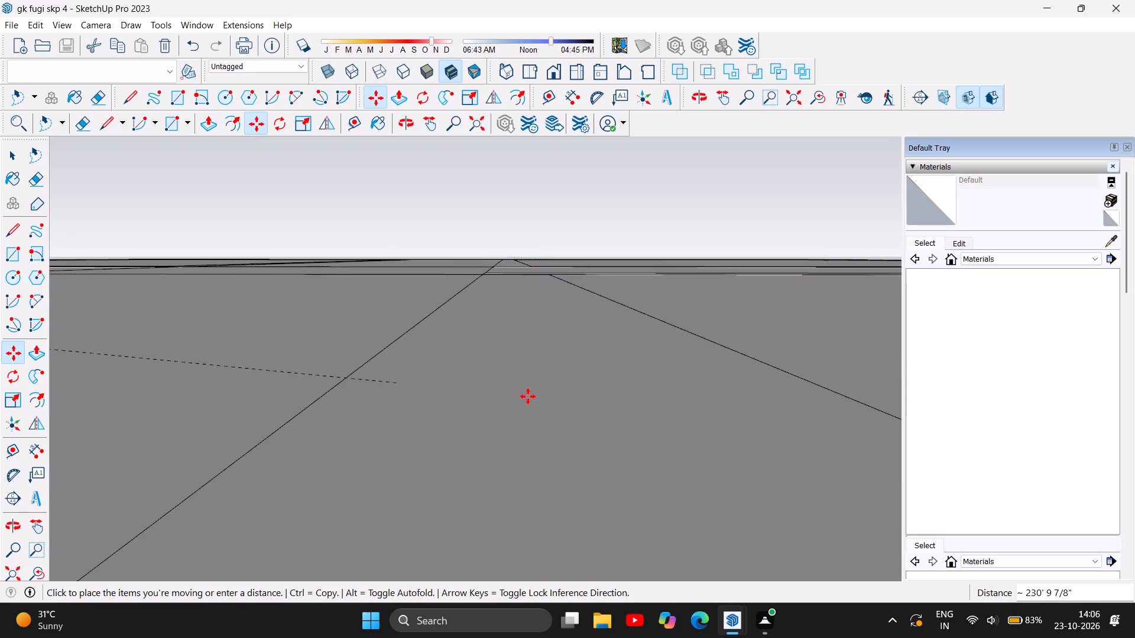
scroll(539, 427, down, 6)
scroll(501, 372, down, 12)
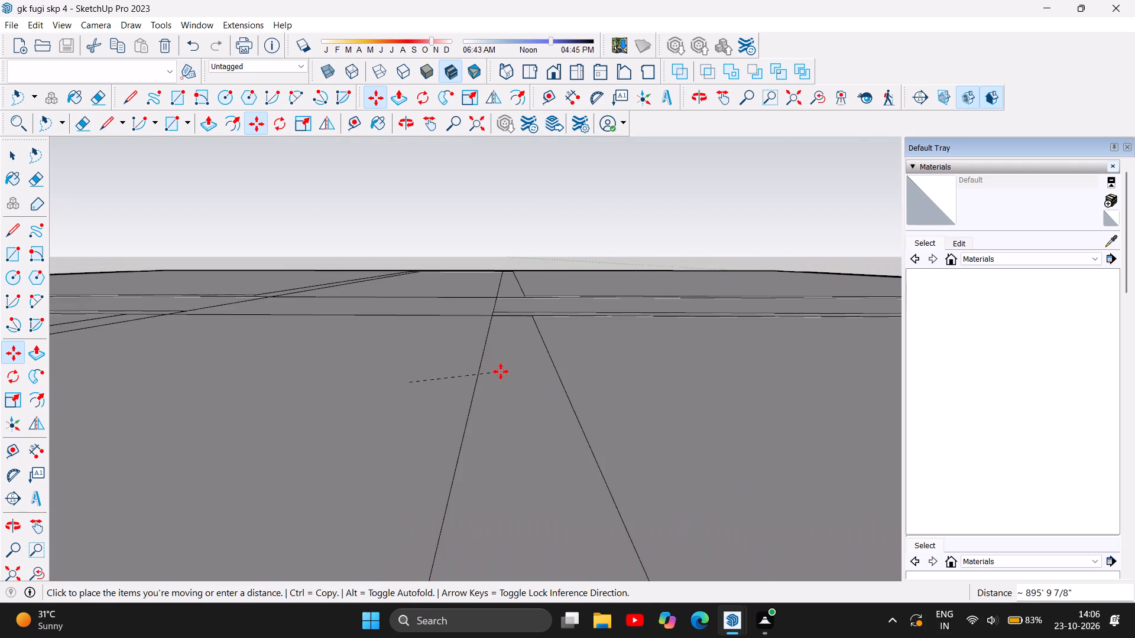
scroll(501, 372, down, 14)
scroll(501, 371, down, 13)
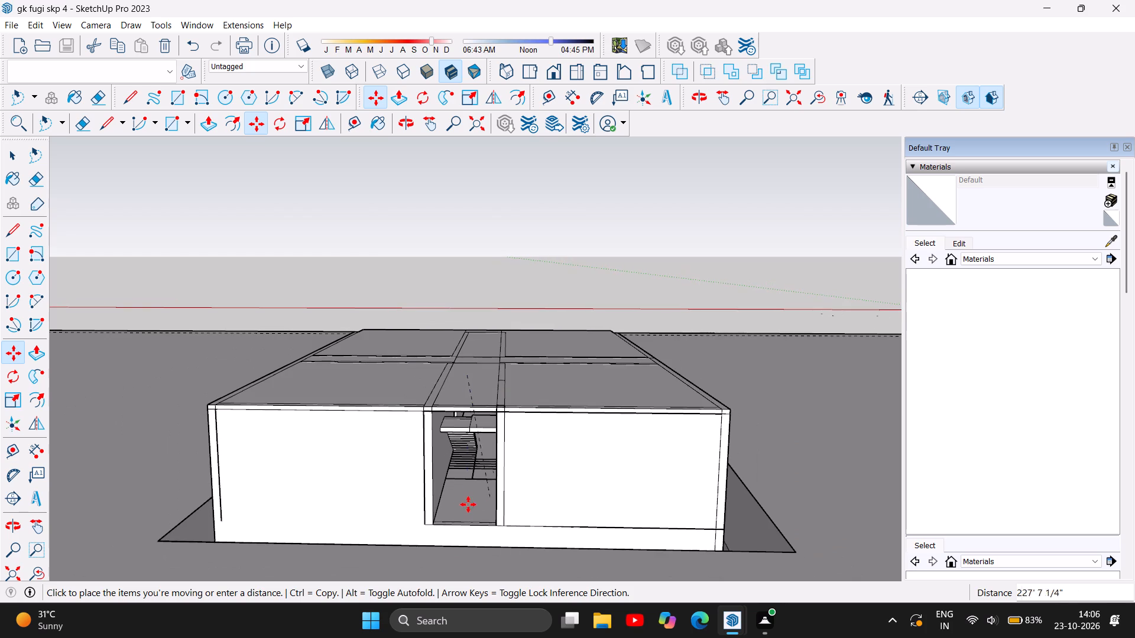
scroll(460, 492, up, 7)
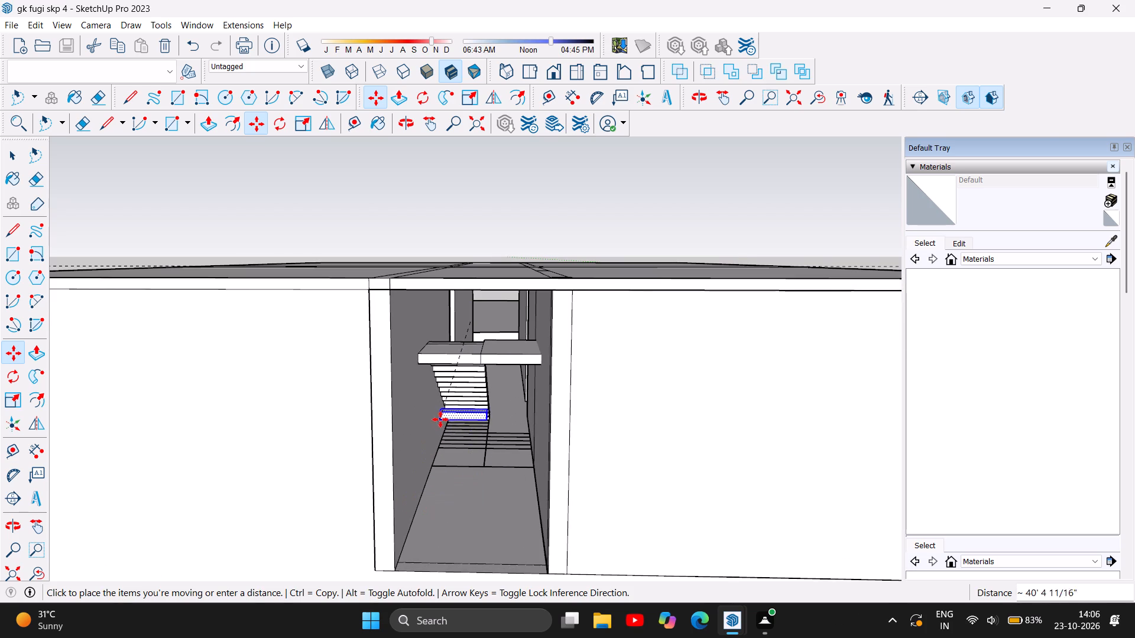
scroll(502, 334, up, 1)
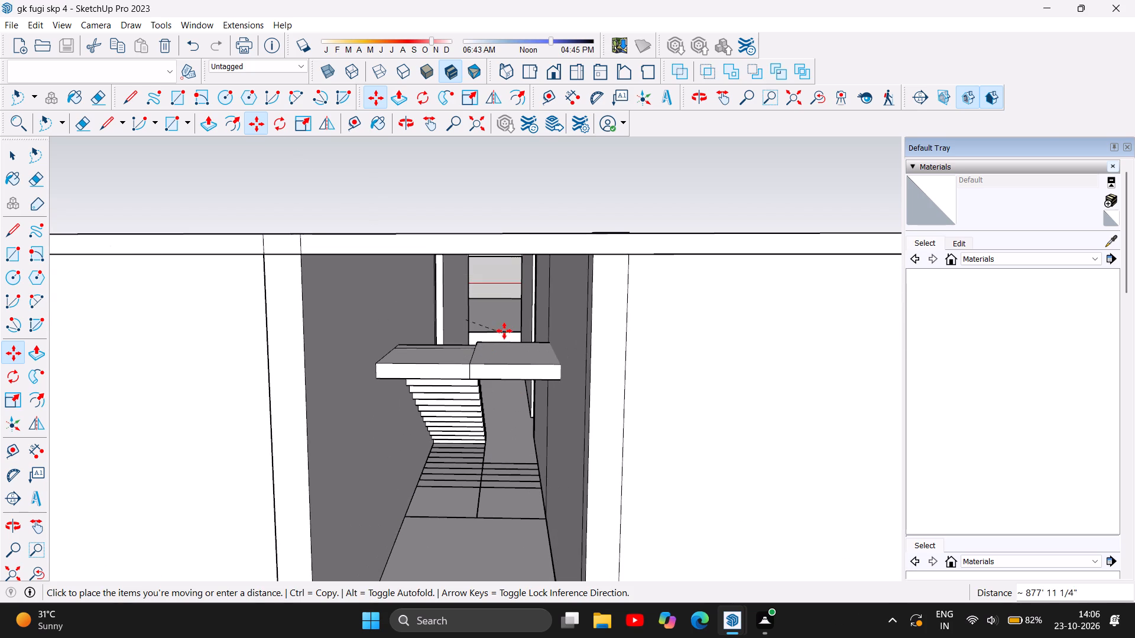
scroll(509, 328, up, 3)
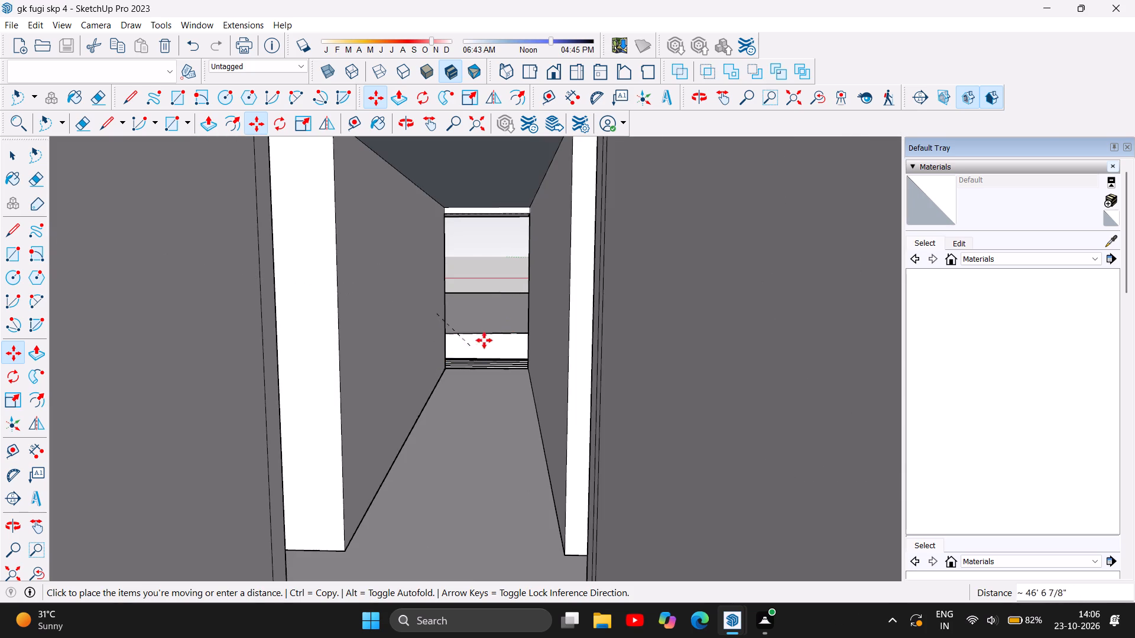
scroll(487, 337, down, 4)
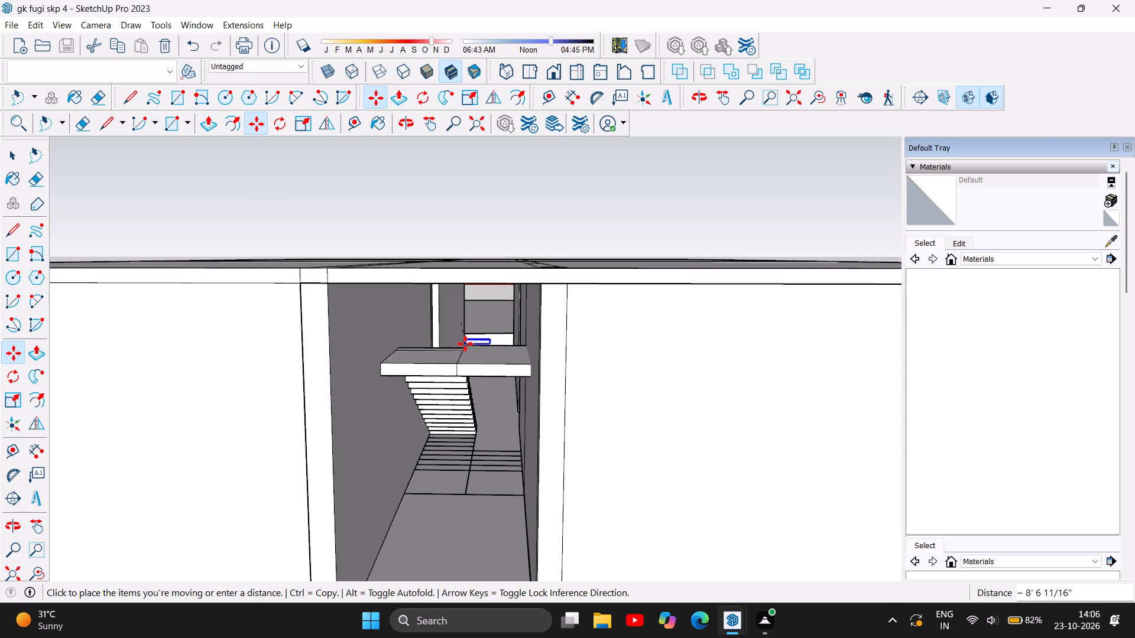
scroll(465, 344, up, 5)
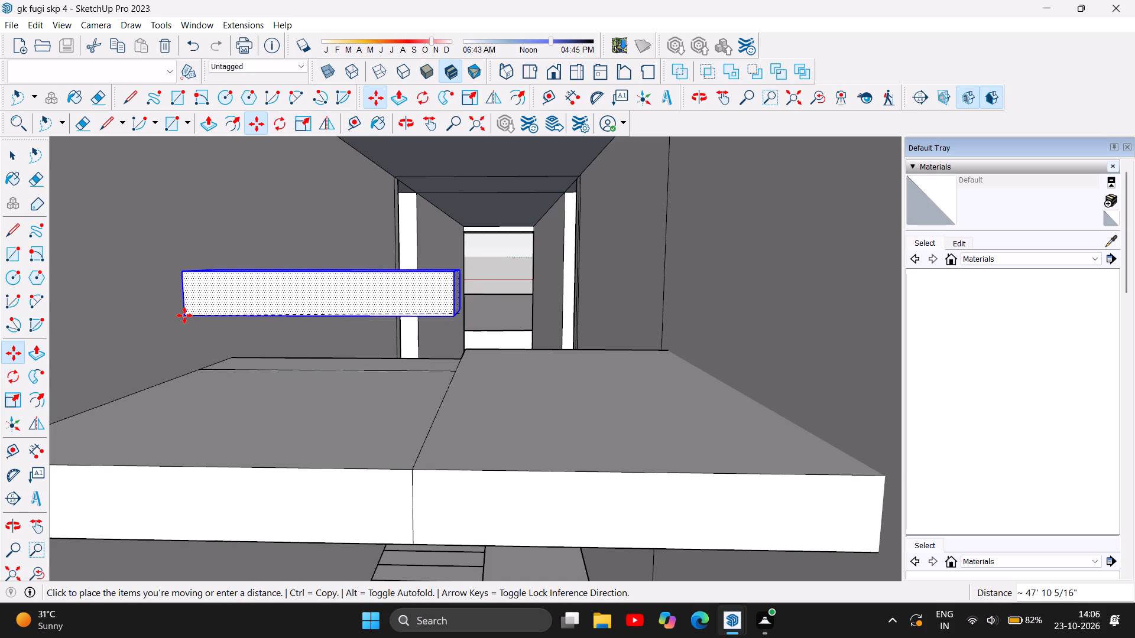
click(184, 315)
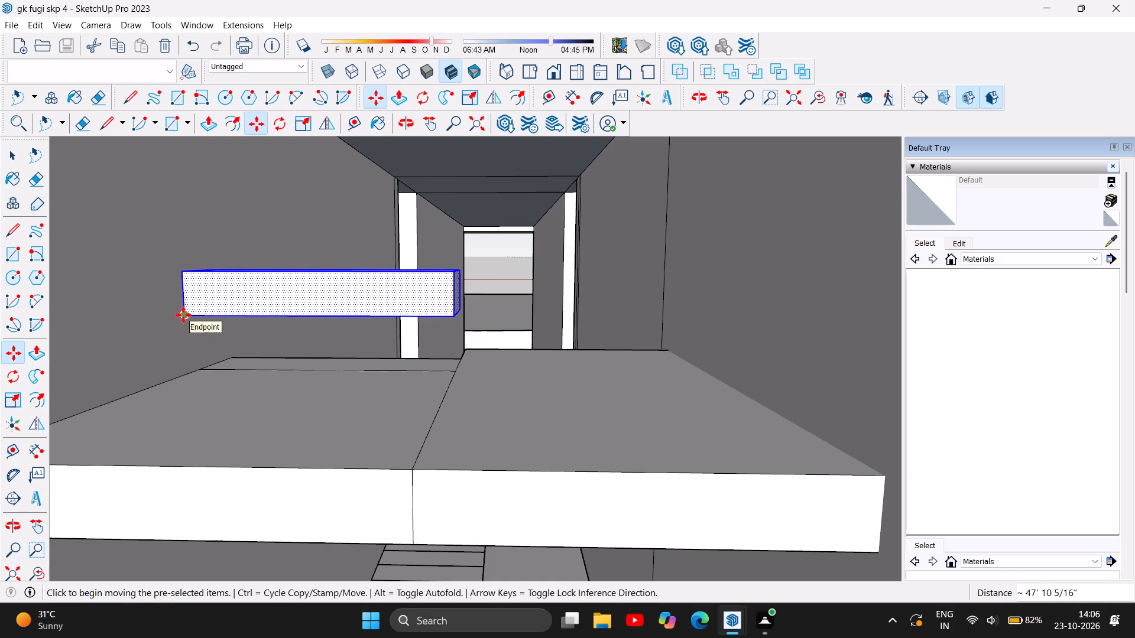
Move the step block about 3' 2" across to the inner back corner of the other landing half.
drag(183, 315, 459, 350)
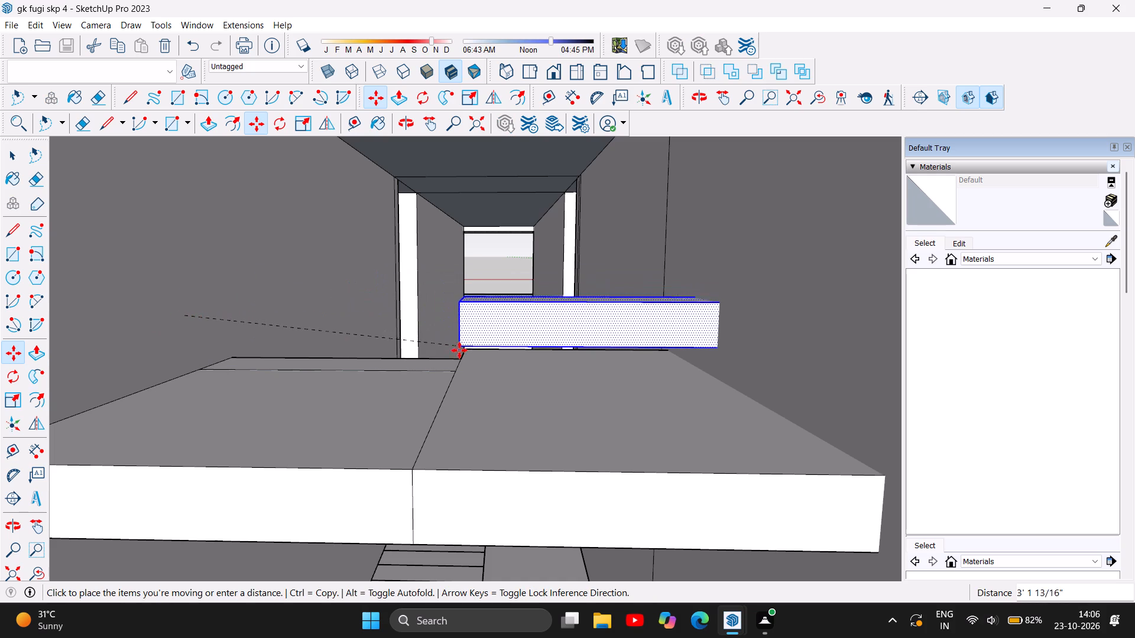
drag(459, 350, 469, 347)
click(469, 347)
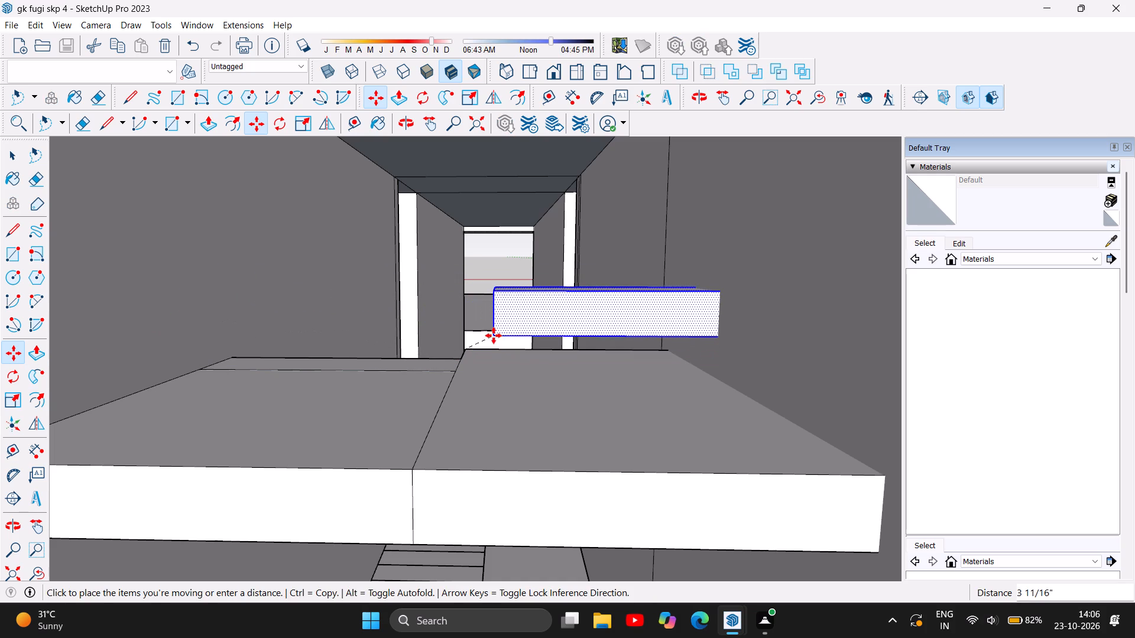
scroll(484, 337, up, 10)
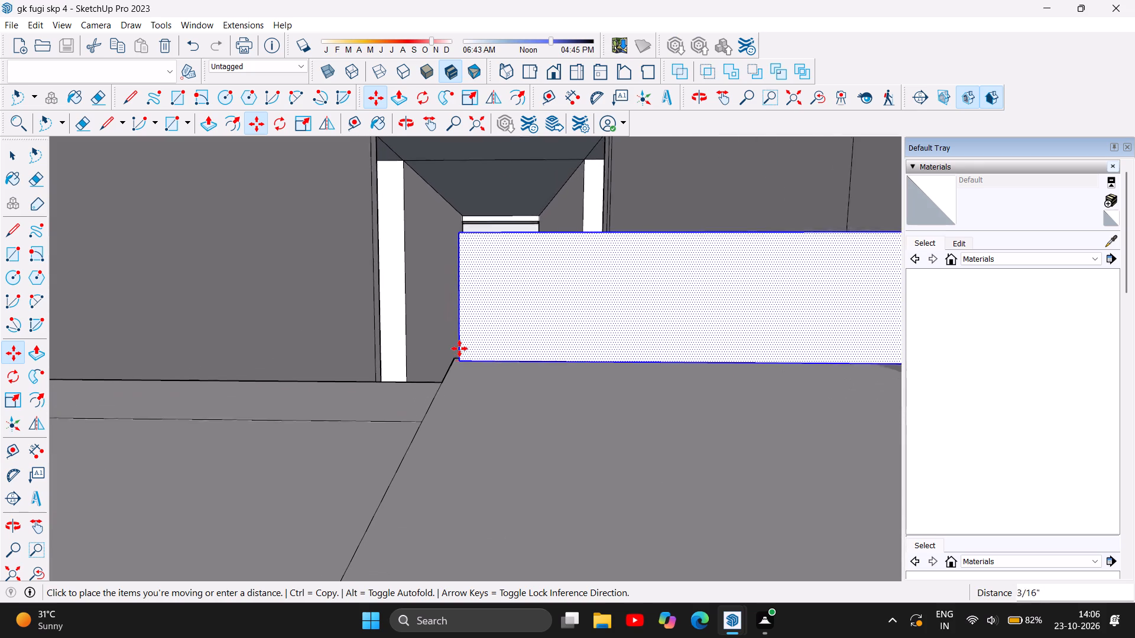
scroll(459, 349, up, 2)
click(455, 356)
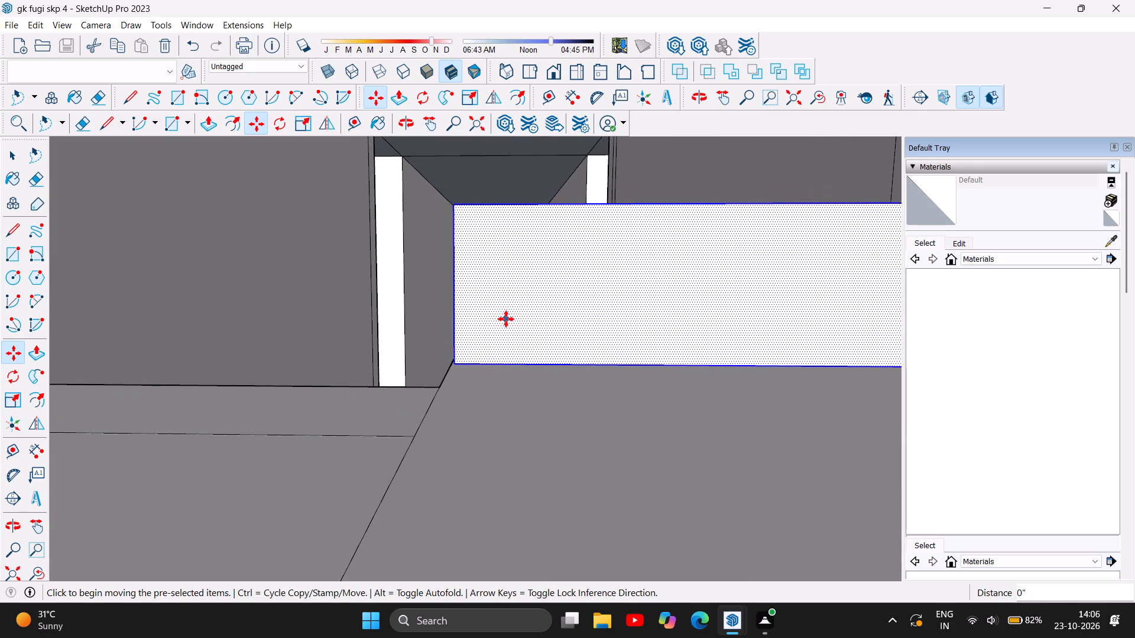
Fine-adjust the step block until its lower corner meets the landing half's inner back corner and its base rests on the landing.
scroll(456, 353, up, 13)
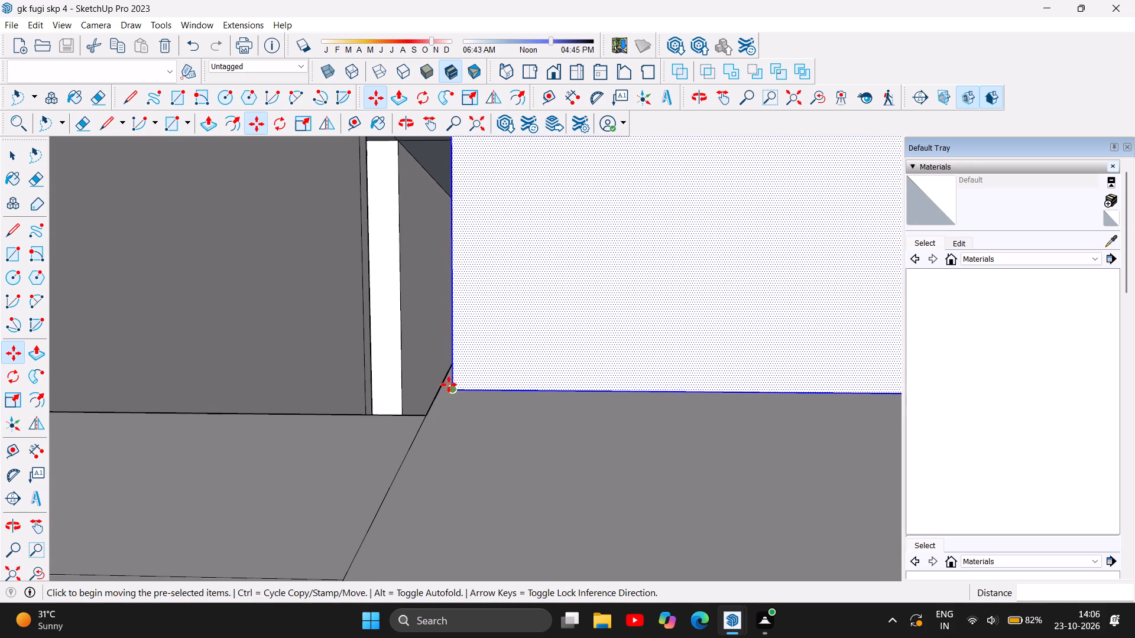
drag(450, 388, 450, 354)
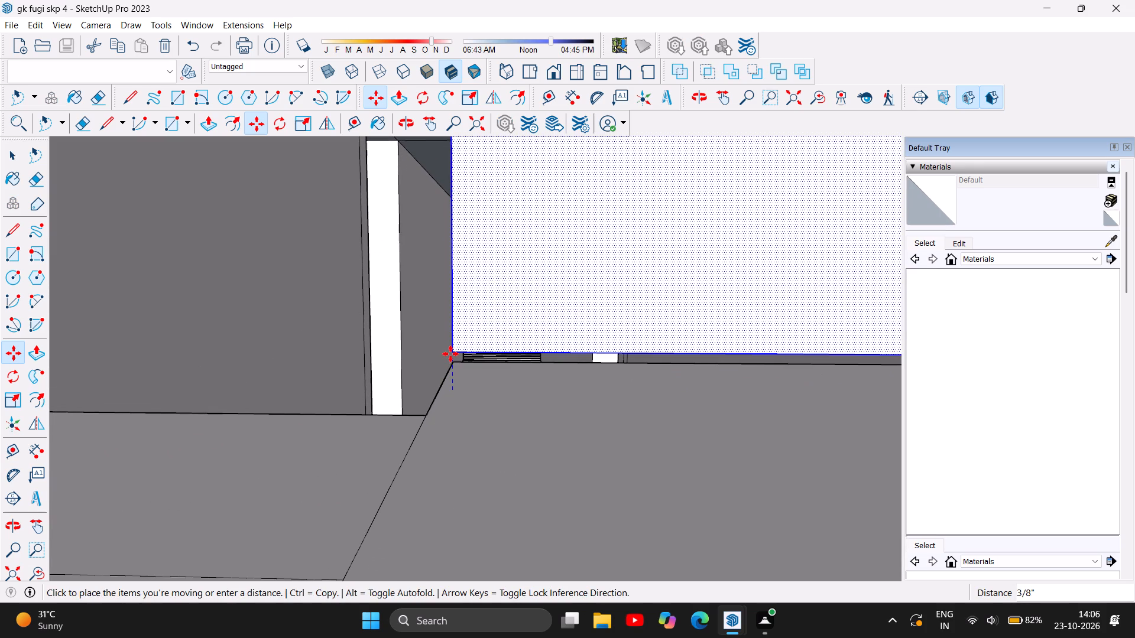
drag(450, 354, 450, 364)
scroll(454, 365, up, 5)
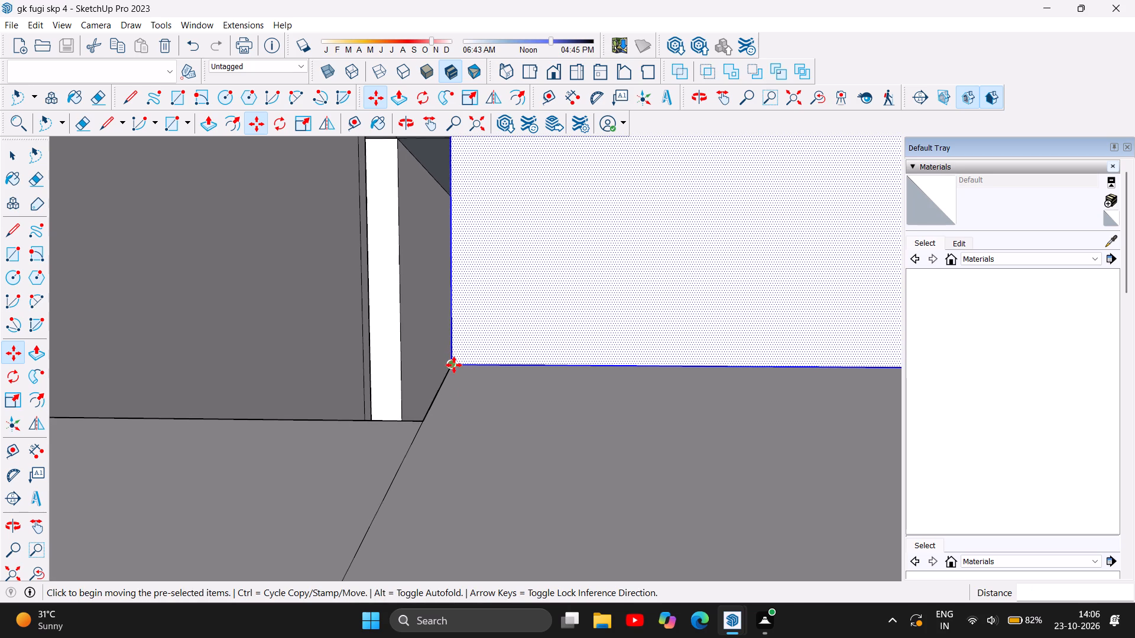
scroll(454, 365, up, 8)
scroll(420, 347, down, 7)
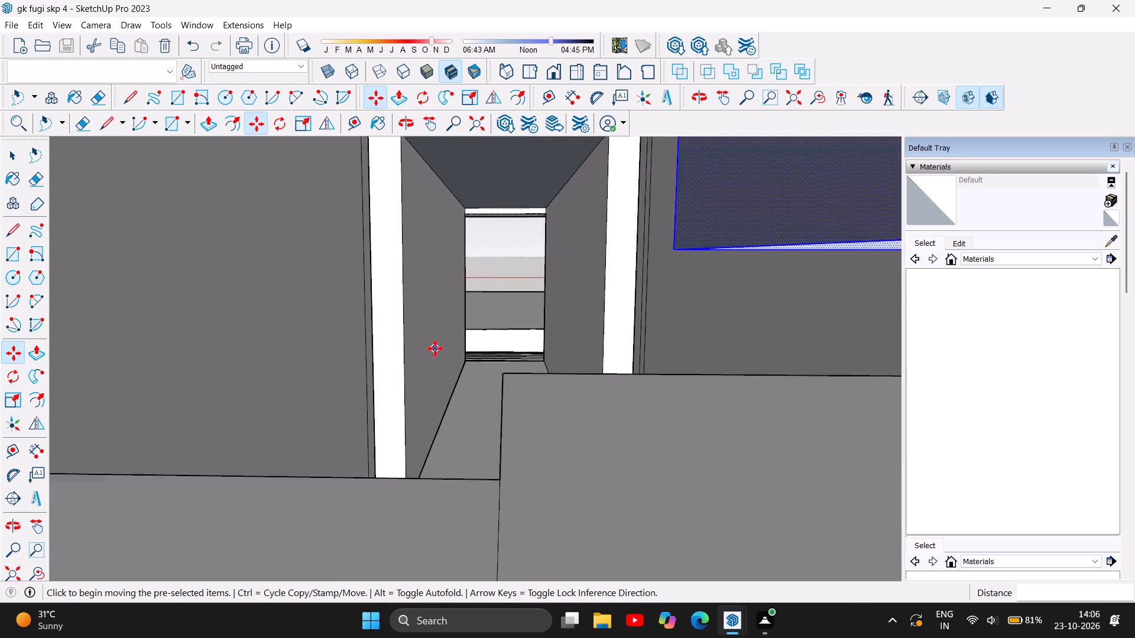
scroll(435, 349, down, 1)
scroll(456, 348, up, 6)
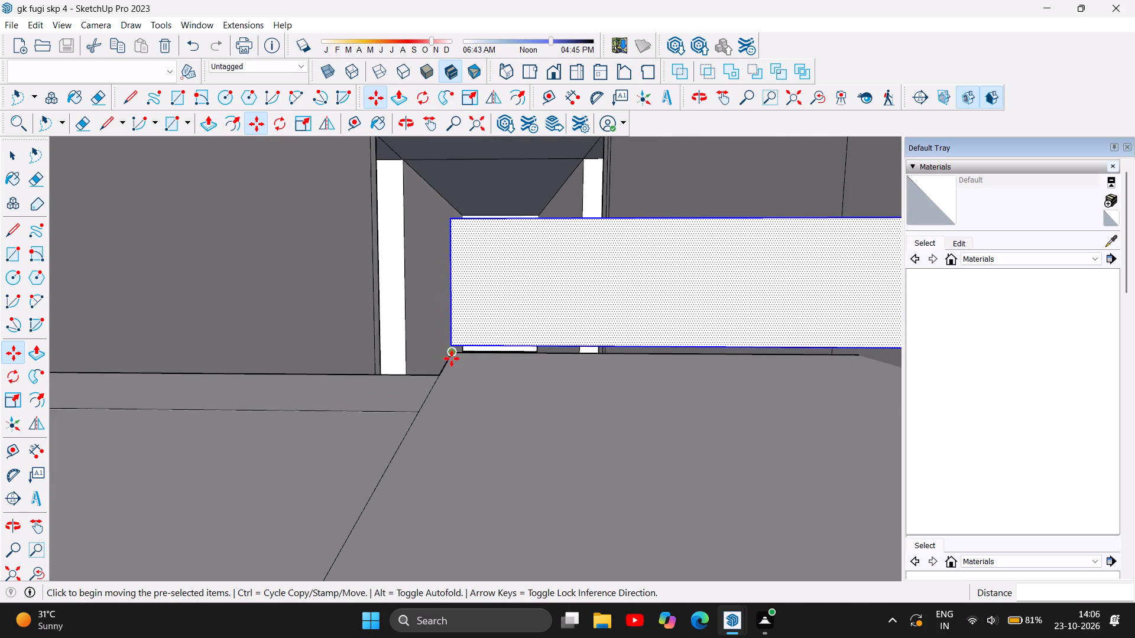
scroll(452, 359, up, 2)
drag(453, 337, 454, 346)
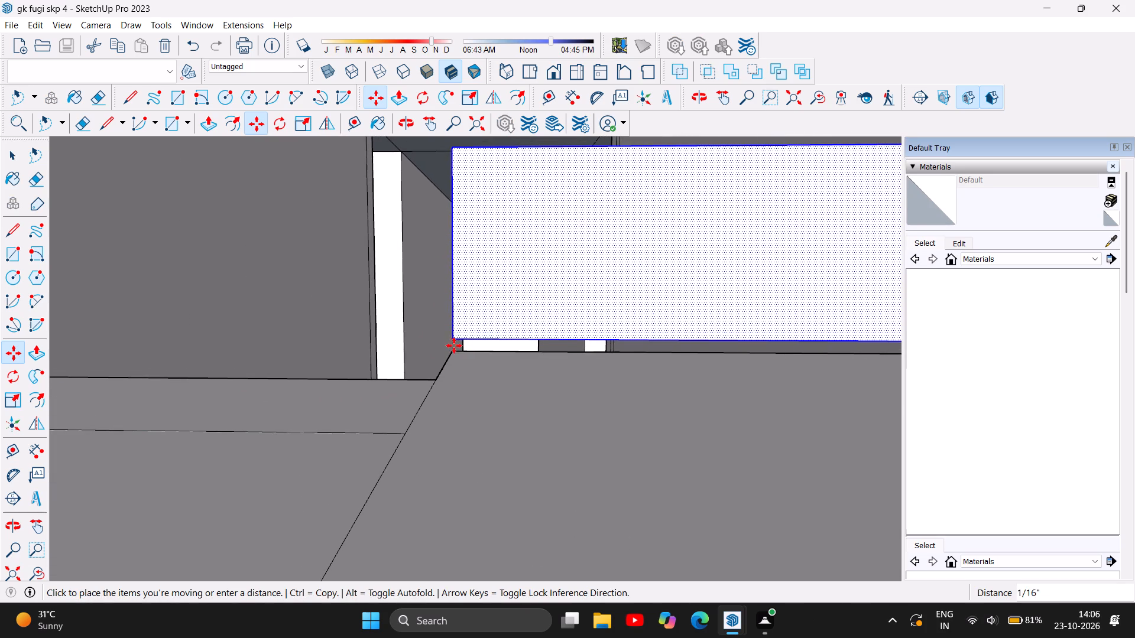
drag(454, 346, 454, 351)
scroll(421, 342, up, 4)
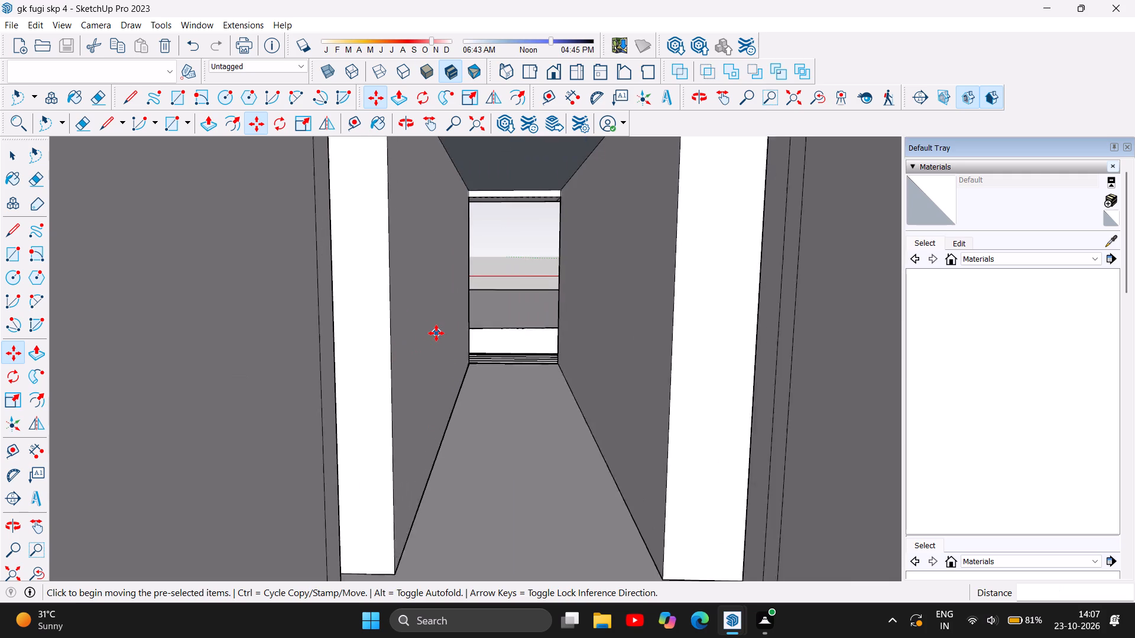
scroll(436, 333, down, 4)
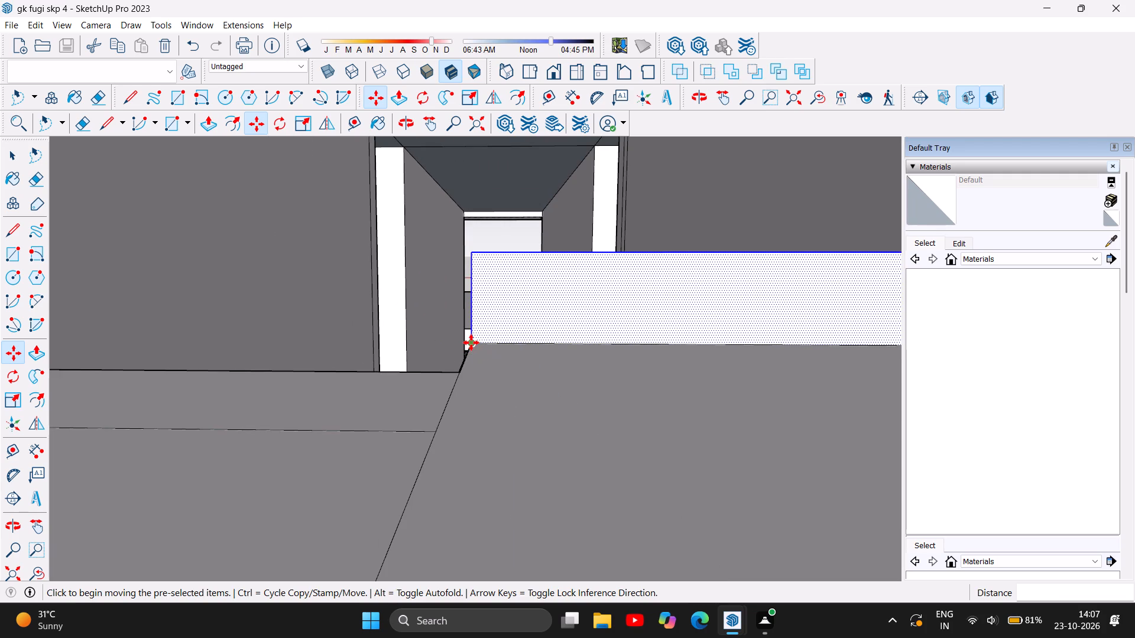
click(471, 343)
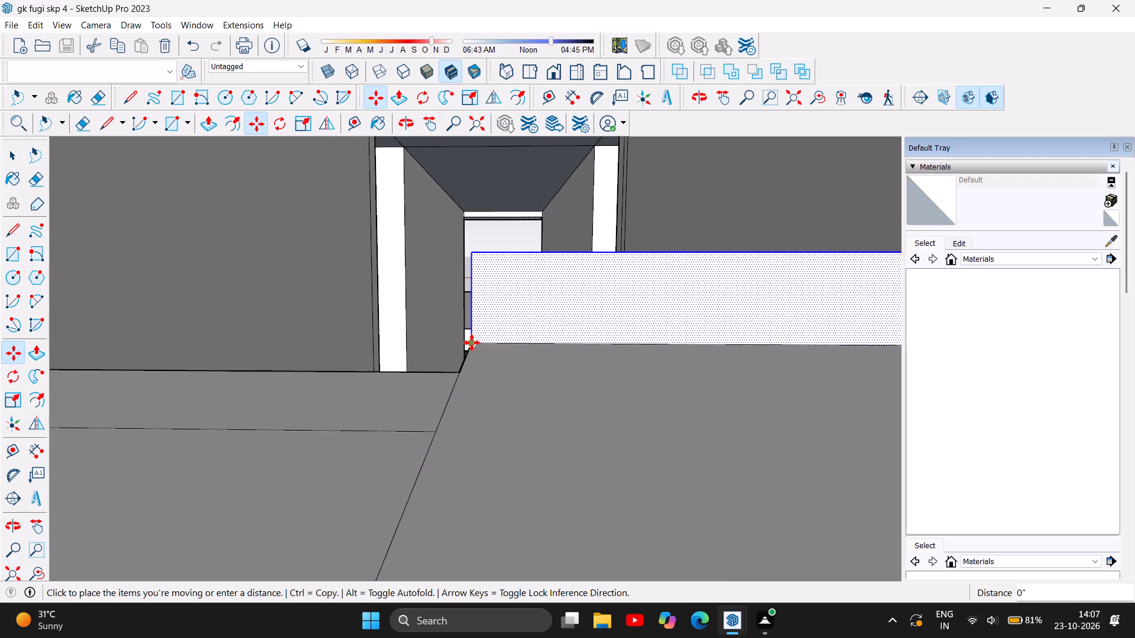
scroll(485, 386, down, 10)
scroll(485, 388, up, 1)
scroll(485, 388, down, 6)
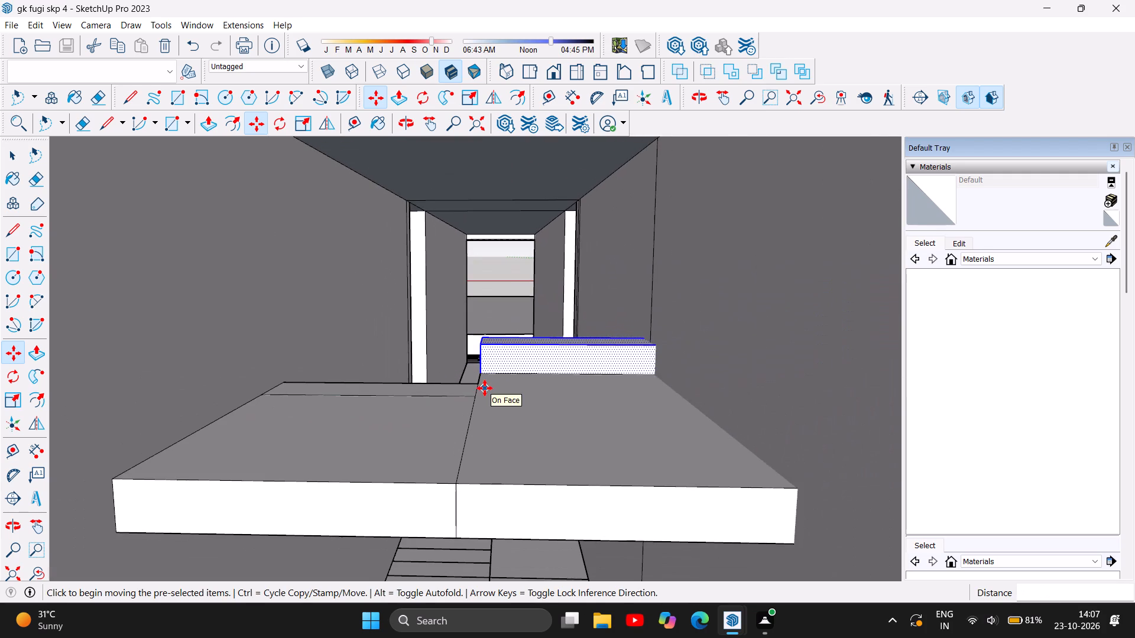
scroll(534, 344, up, 3)
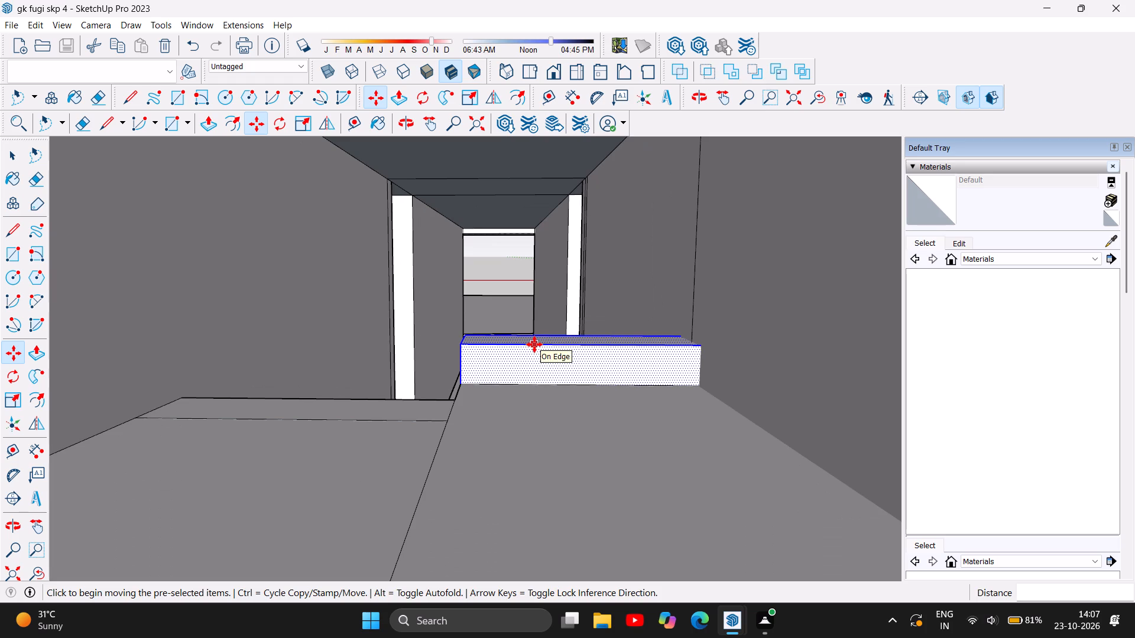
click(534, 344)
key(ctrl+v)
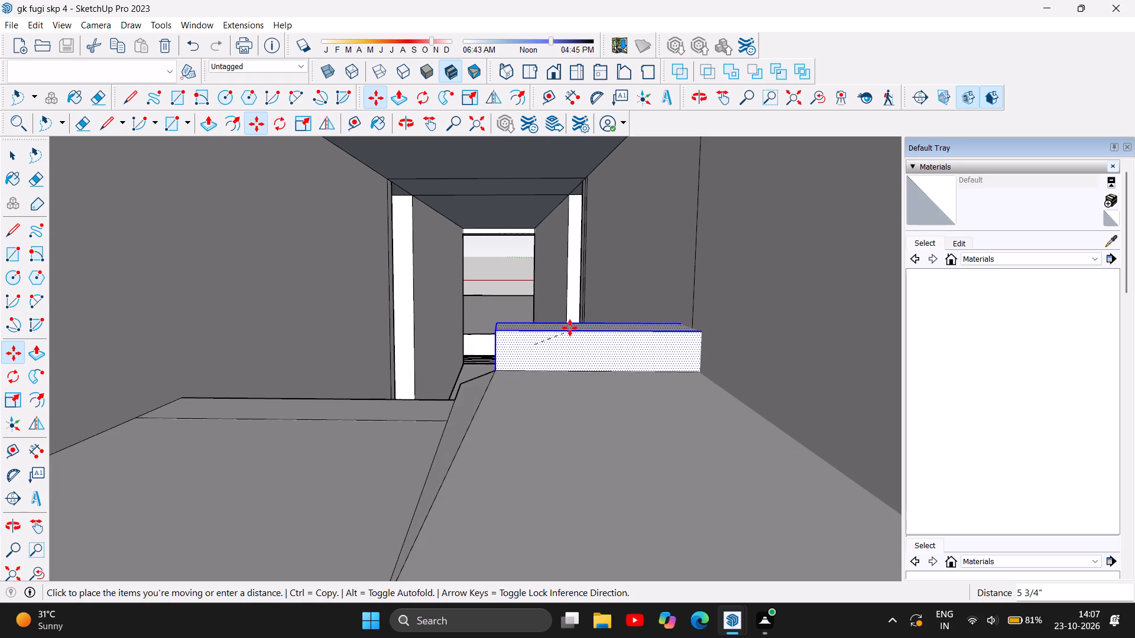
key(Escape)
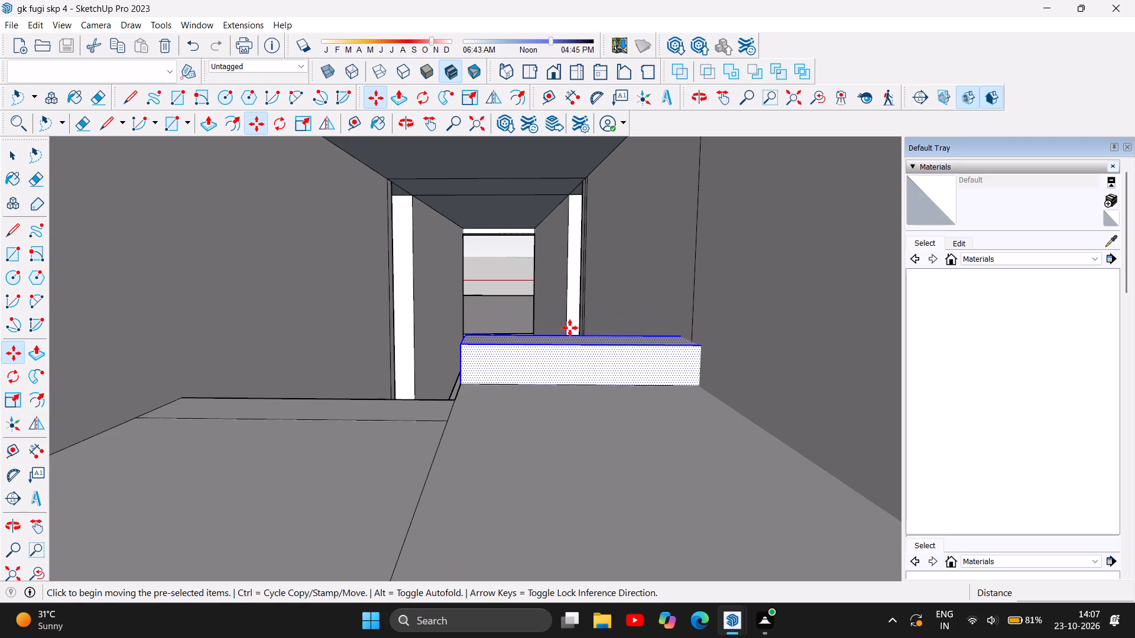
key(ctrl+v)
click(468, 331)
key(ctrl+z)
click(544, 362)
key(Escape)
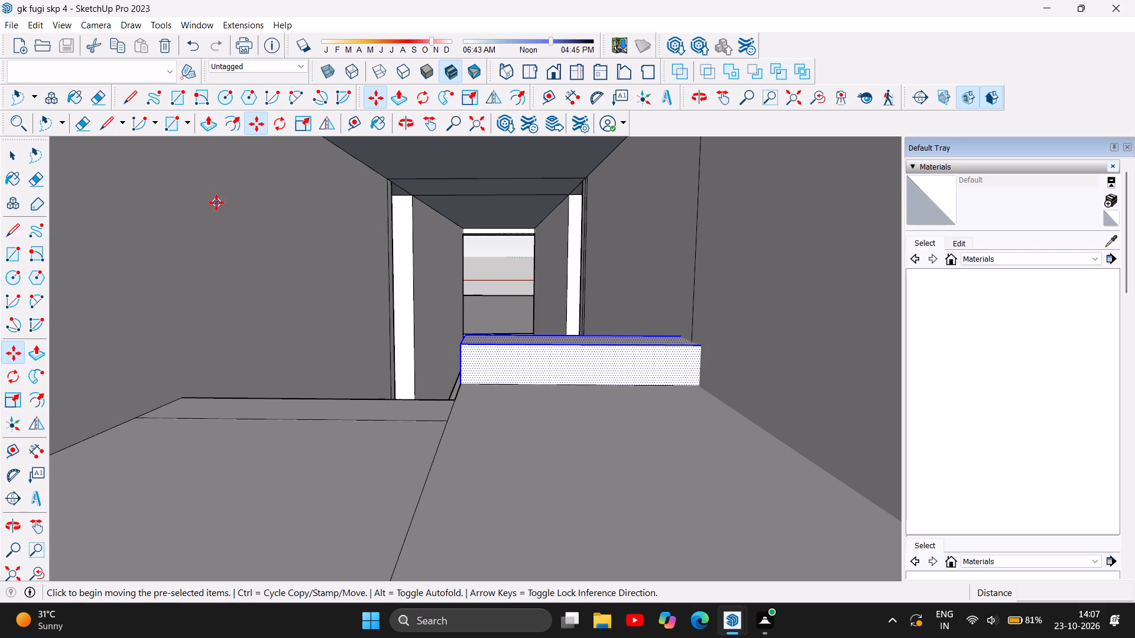
Copy the selected step block on the landing.
key(ctrl+c)
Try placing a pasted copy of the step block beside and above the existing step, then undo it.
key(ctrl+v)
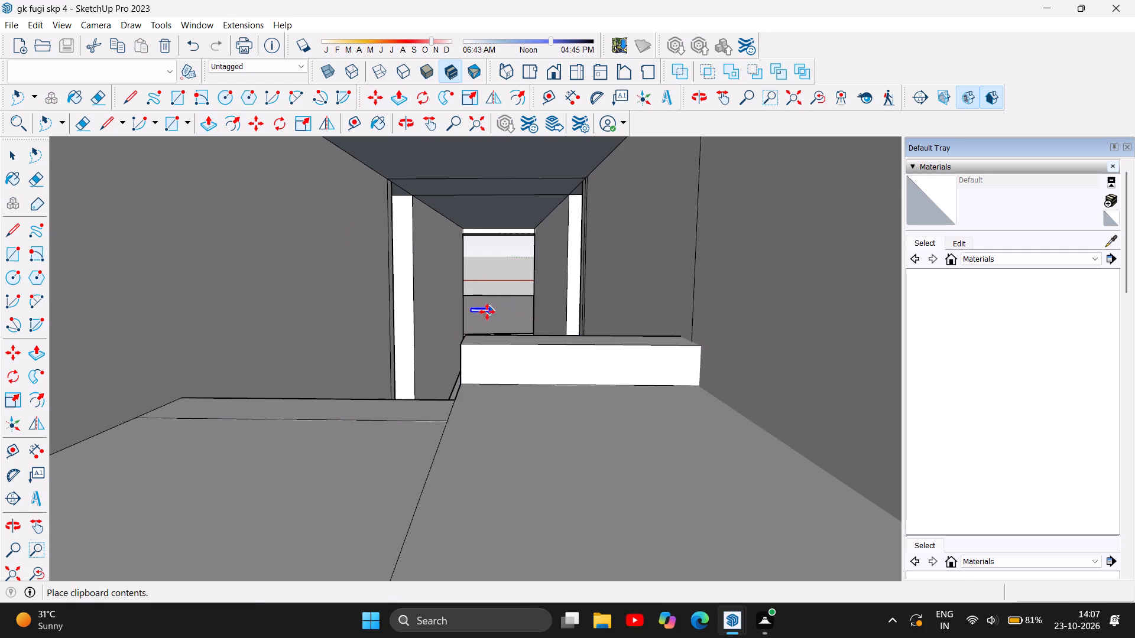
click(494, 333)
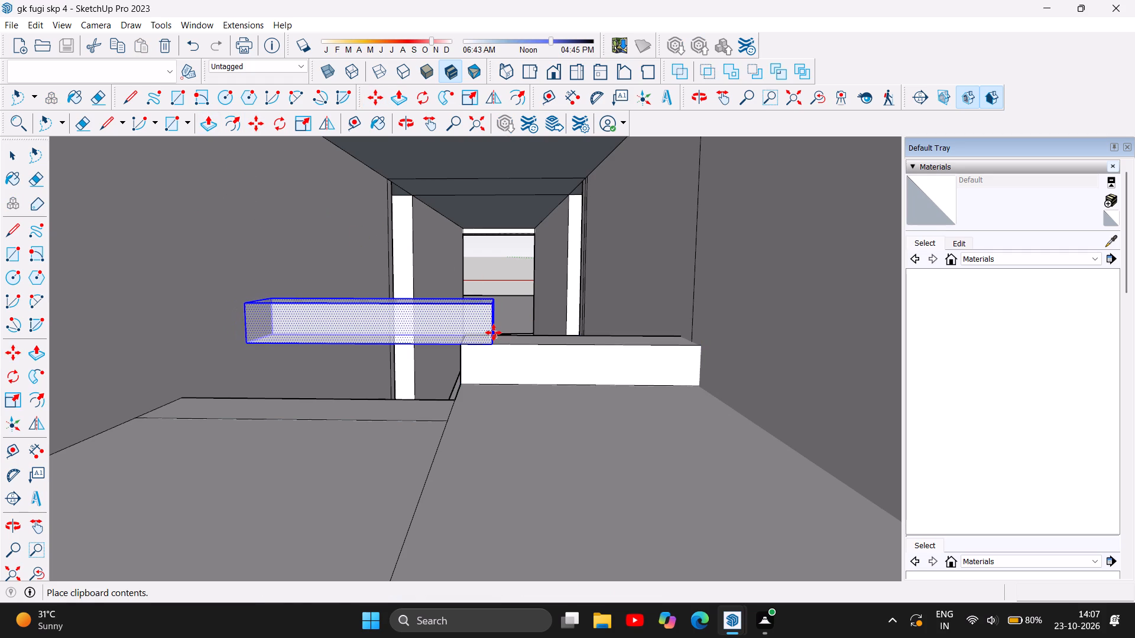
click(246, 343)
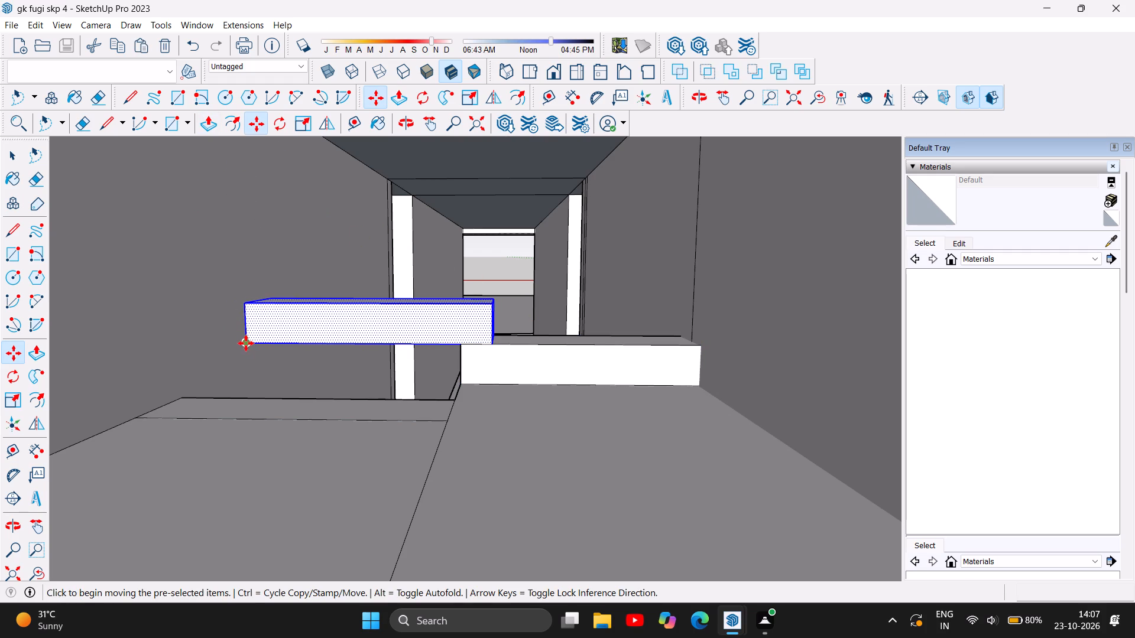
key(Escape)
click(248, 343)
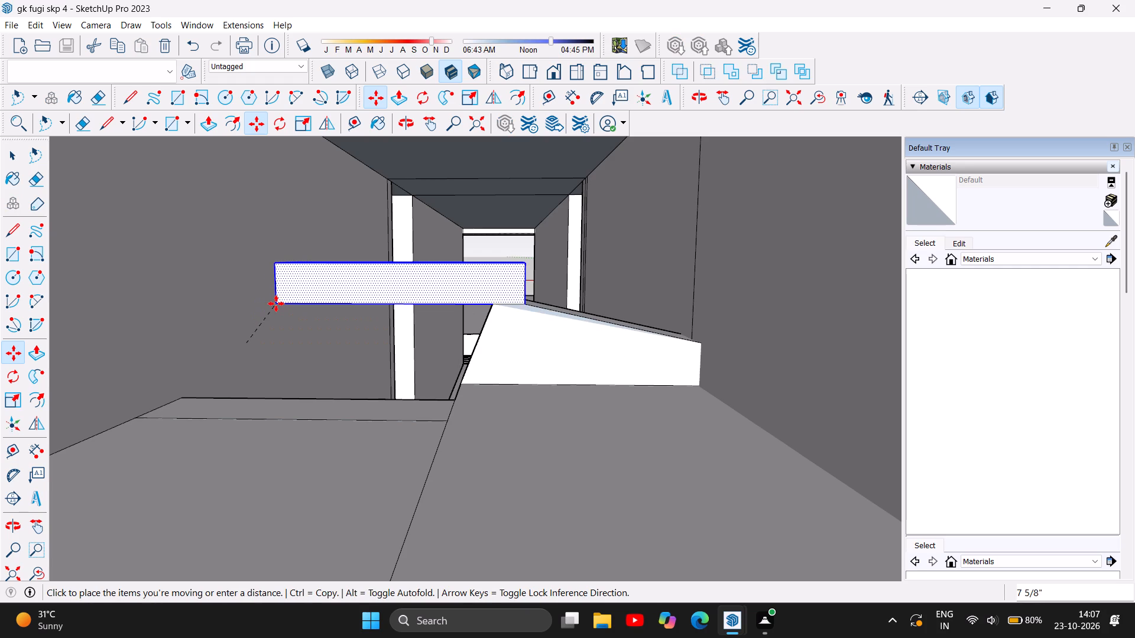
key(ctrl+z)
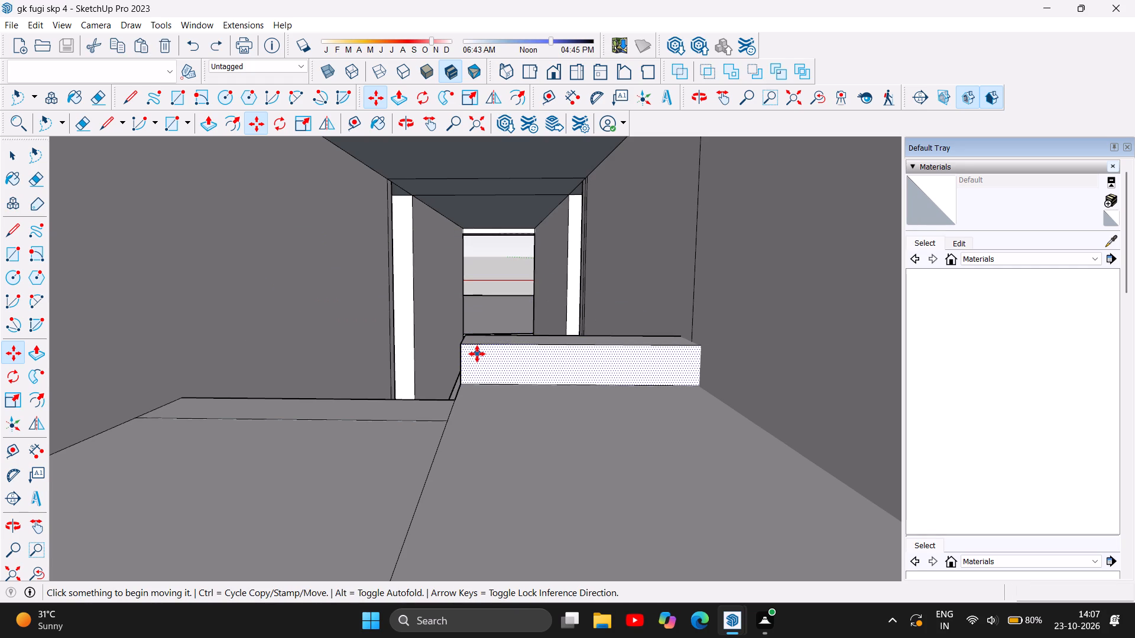
Paste a copy of the step block deep in the corridor, beyond the step on the landing.
key(ctrl+v)
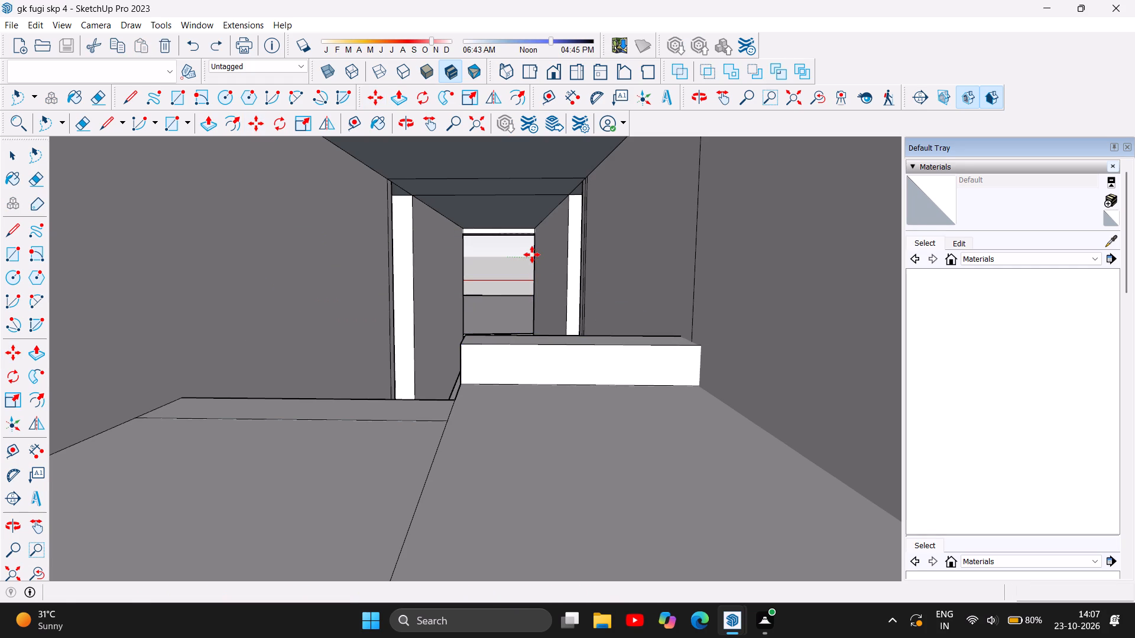
drag(480, 300, 461, 317)
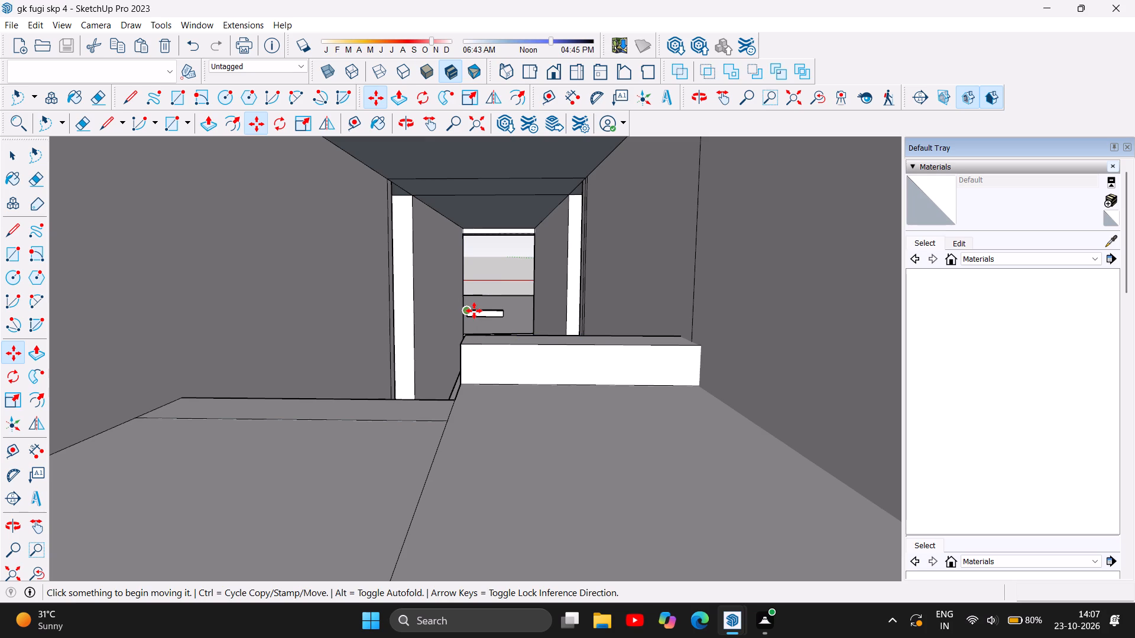
Select the whole pasted step block and move it by its lower front corner about 37' 3" toward the placed step's rear upper corner.
scroll(474, 311, up, 3)
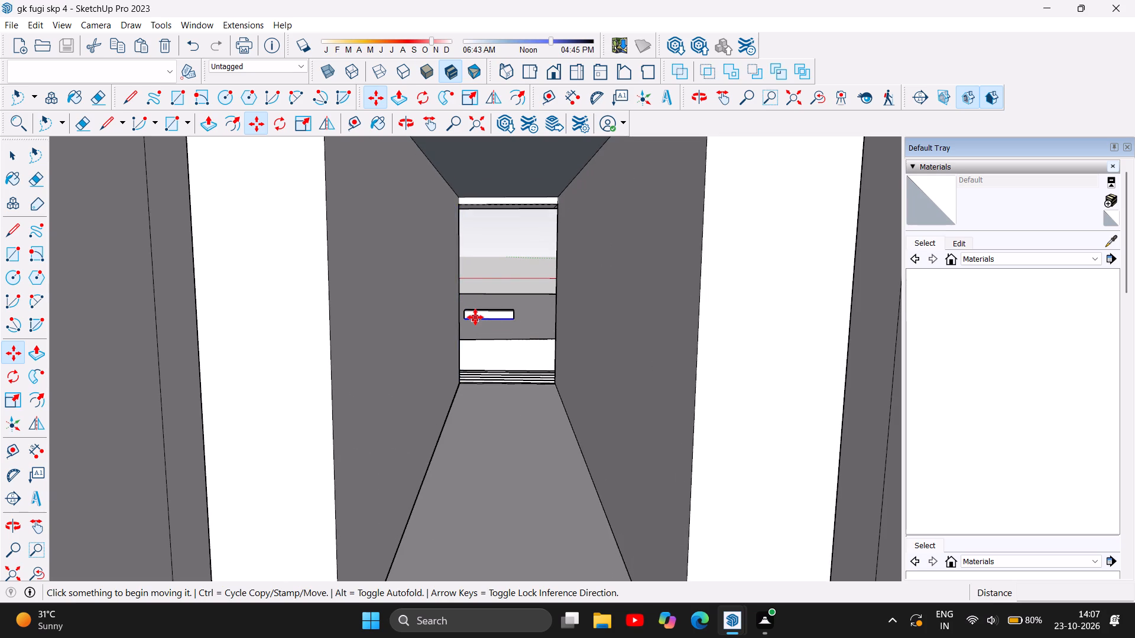
scroll(475, 317, up, 4)
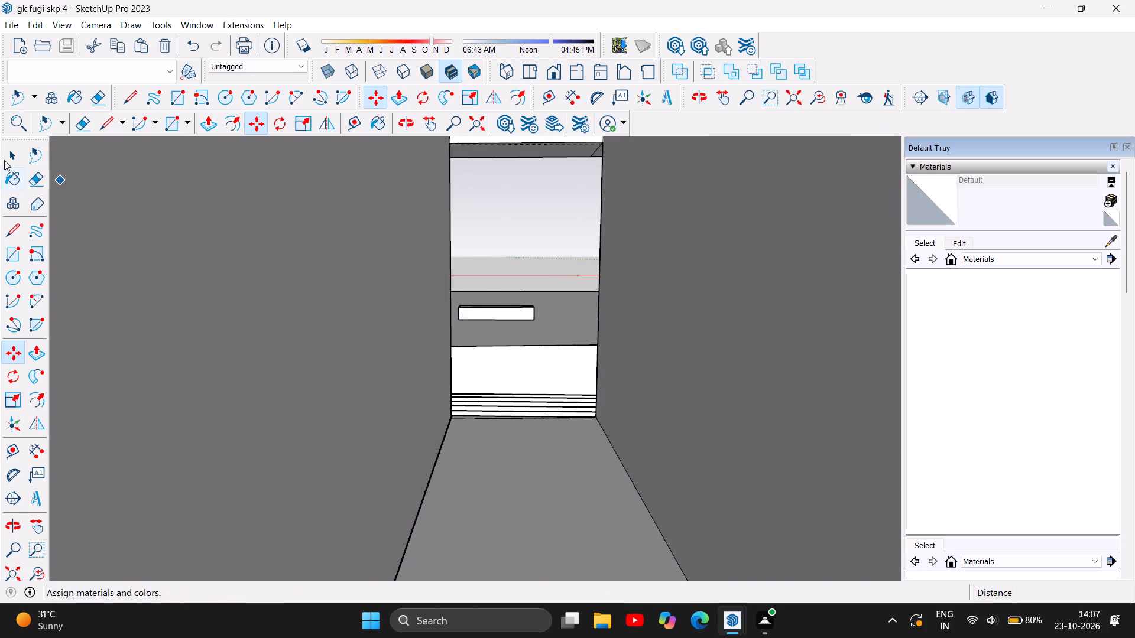
click(37, 152)
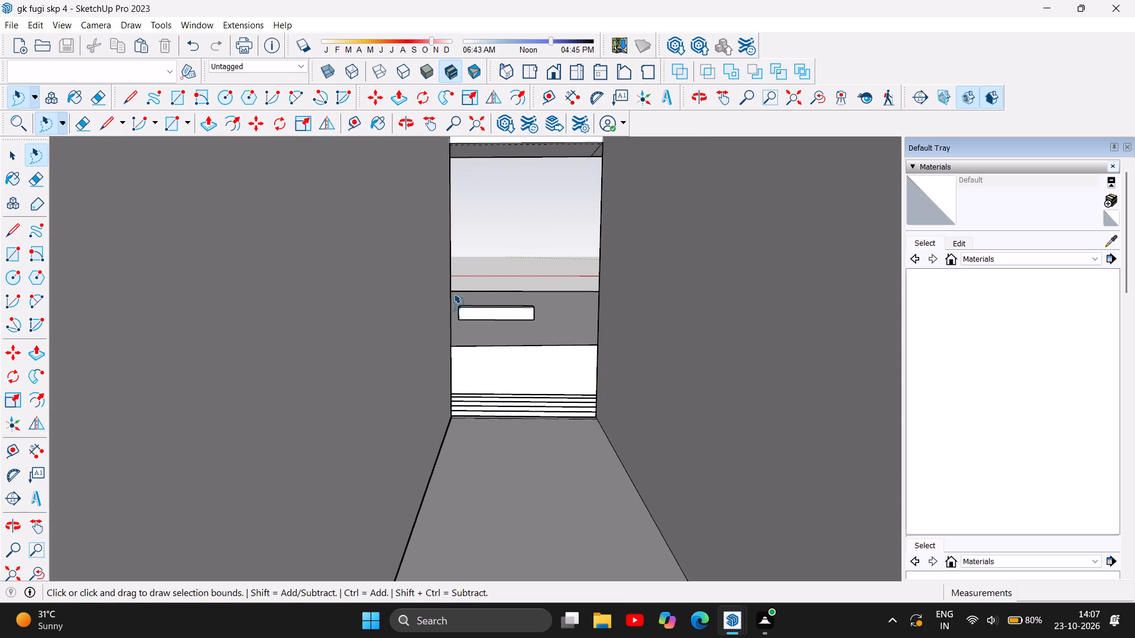
drag(453, 294, 442, 327)
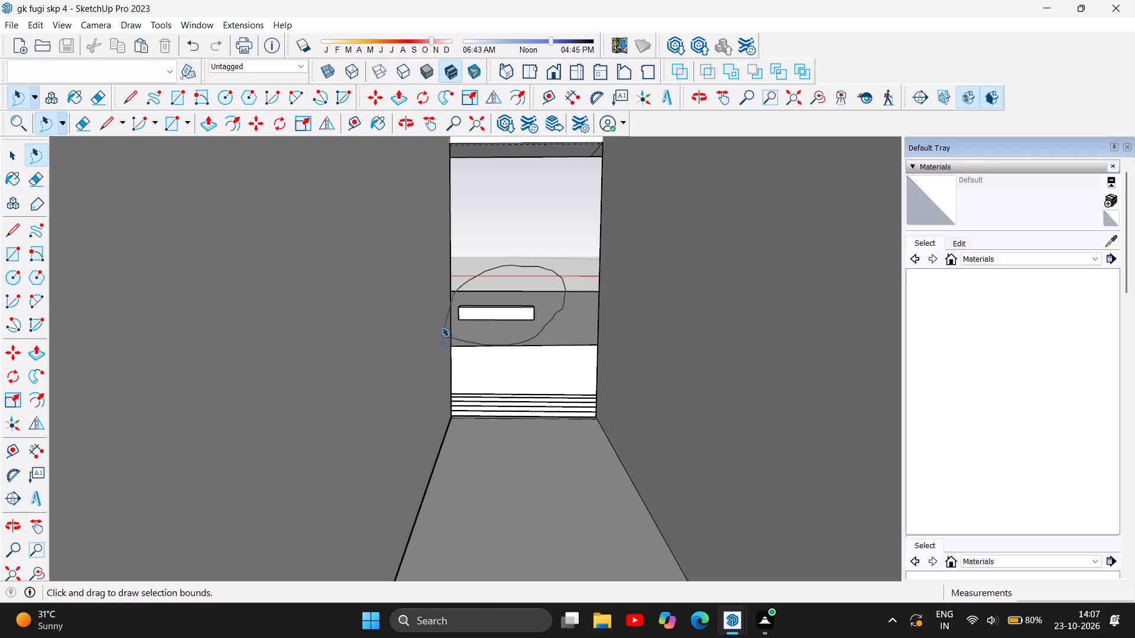
drag(442, 327, 442, 327)
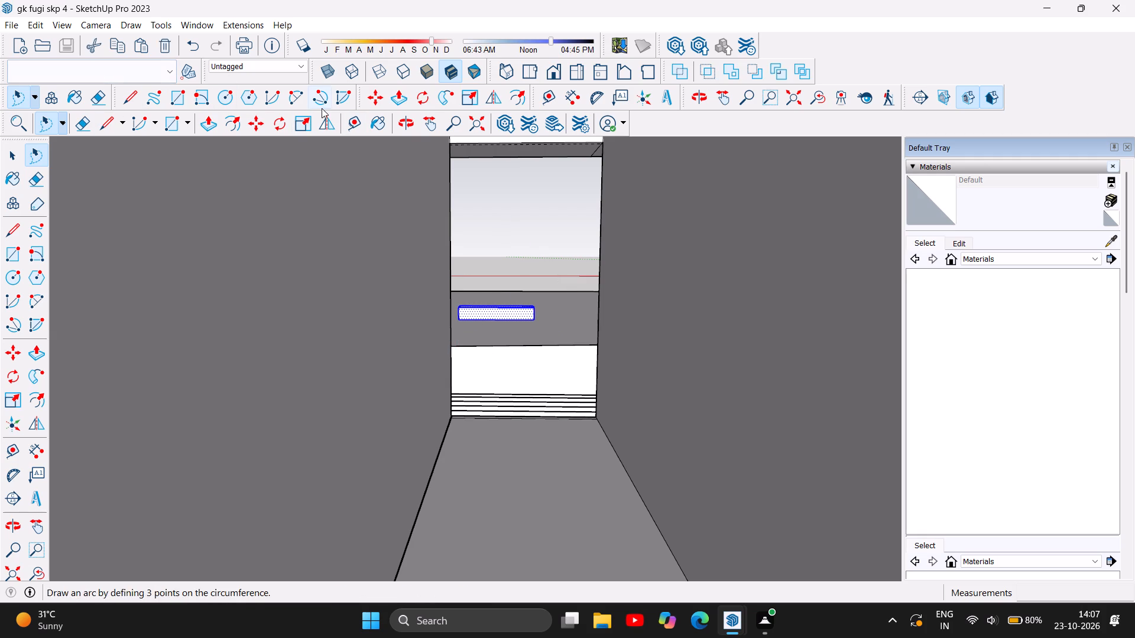
click(378, 91)
scroll(455, 315, up, 3)
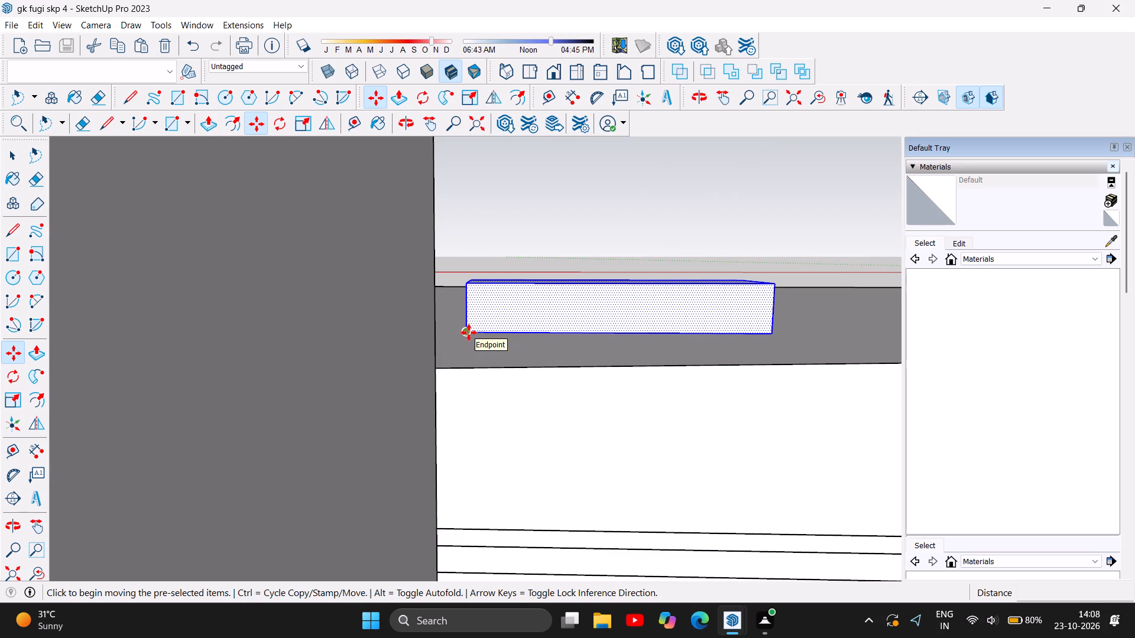
click(469, 333)
scroll(467, 333, down, 3)
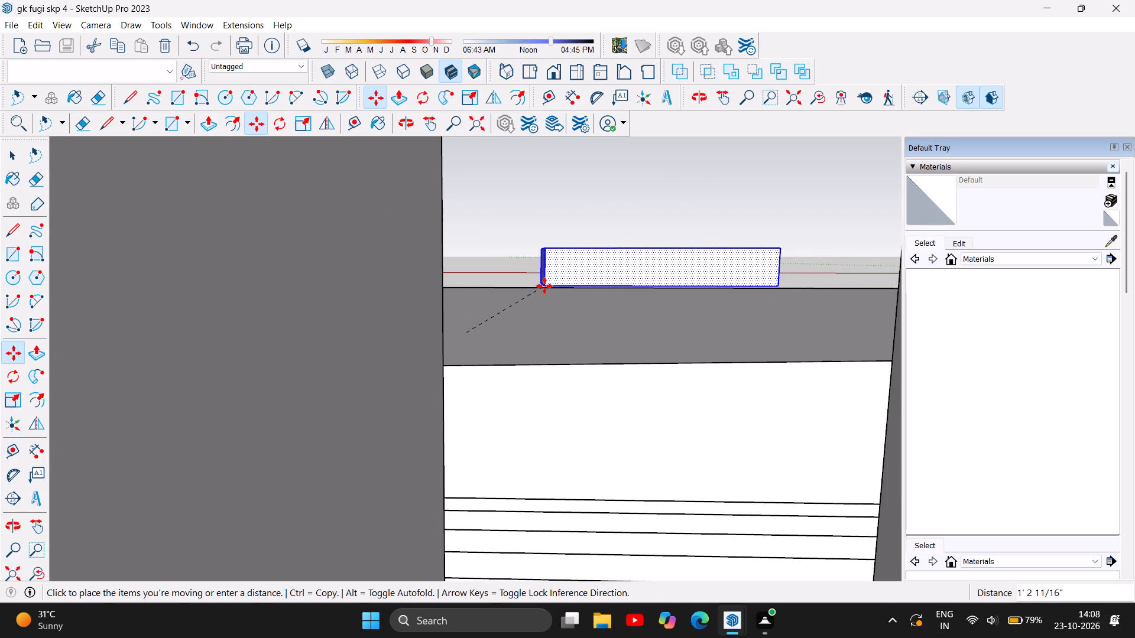
scroll(544, 286, down, 5)
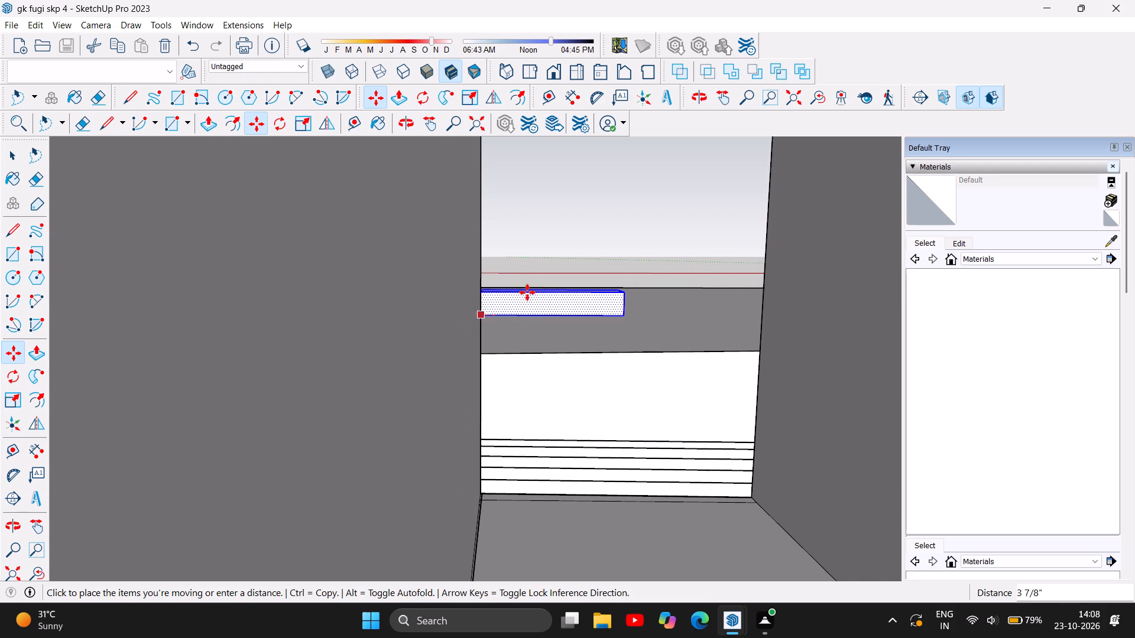
scroll(557, 266, down, 6)
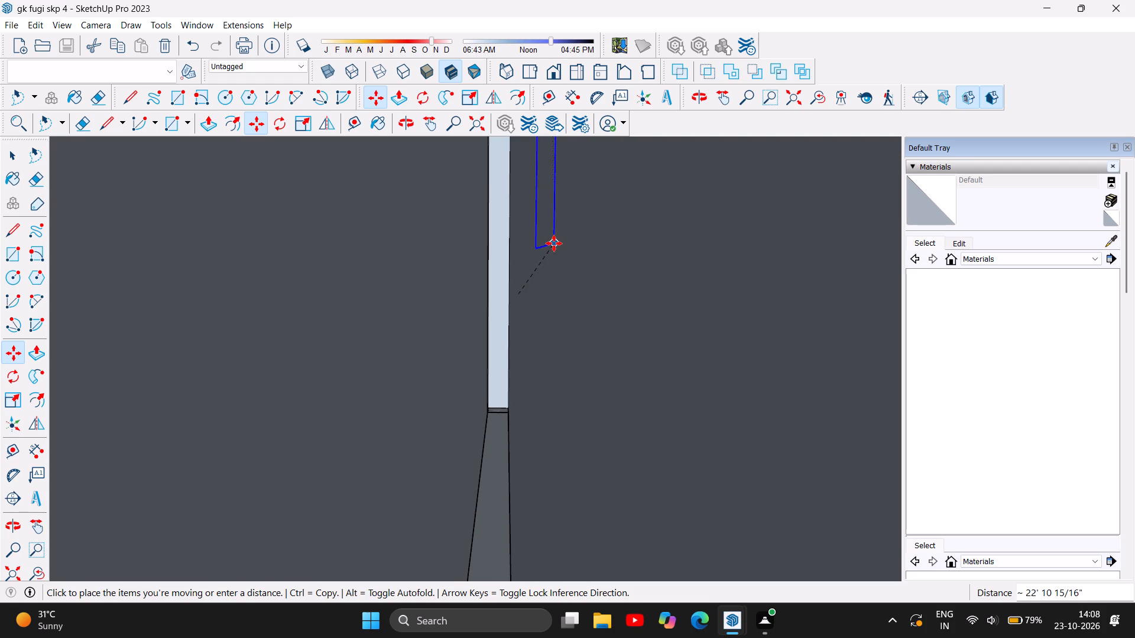
scroll(386, 333, down, 5)
scroll(281, 291, down, 2)
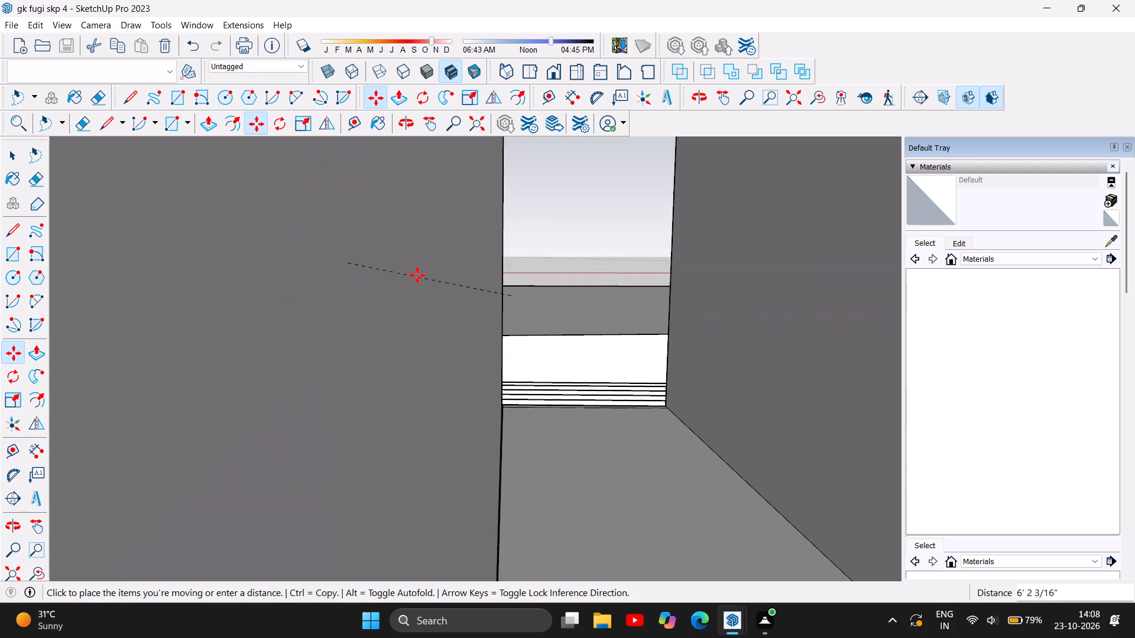
scroll(492, 275, down, 3)
scroll(573, 267, down, 1)
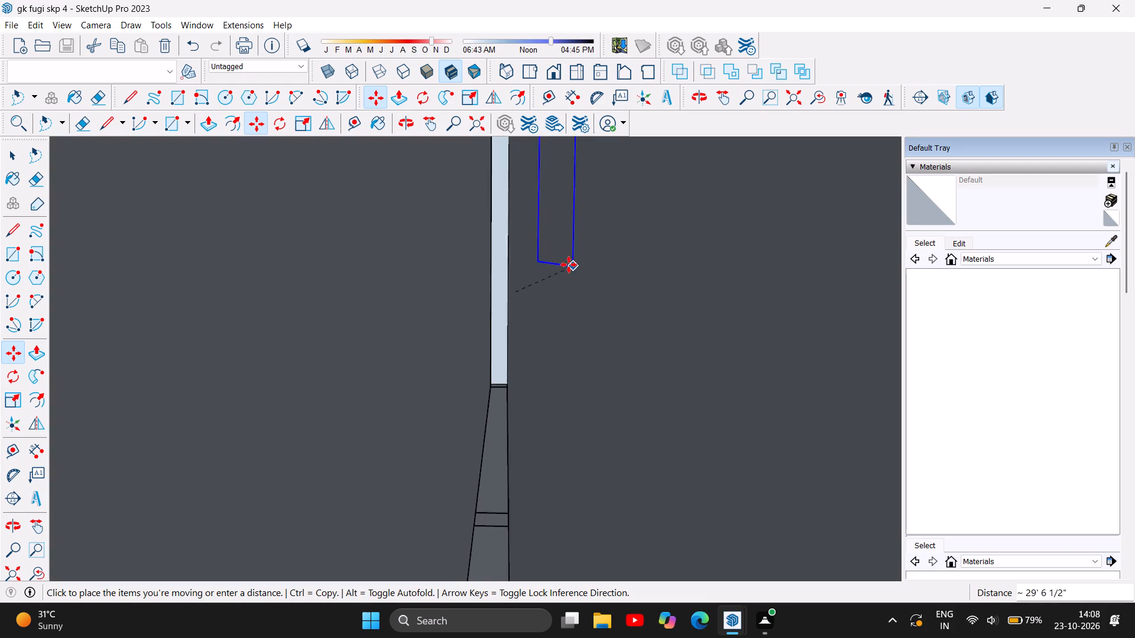
scroll(569, 265, down, 2)
scroll(283, 359, down, 5)
scroll(147, 313, down, 5)
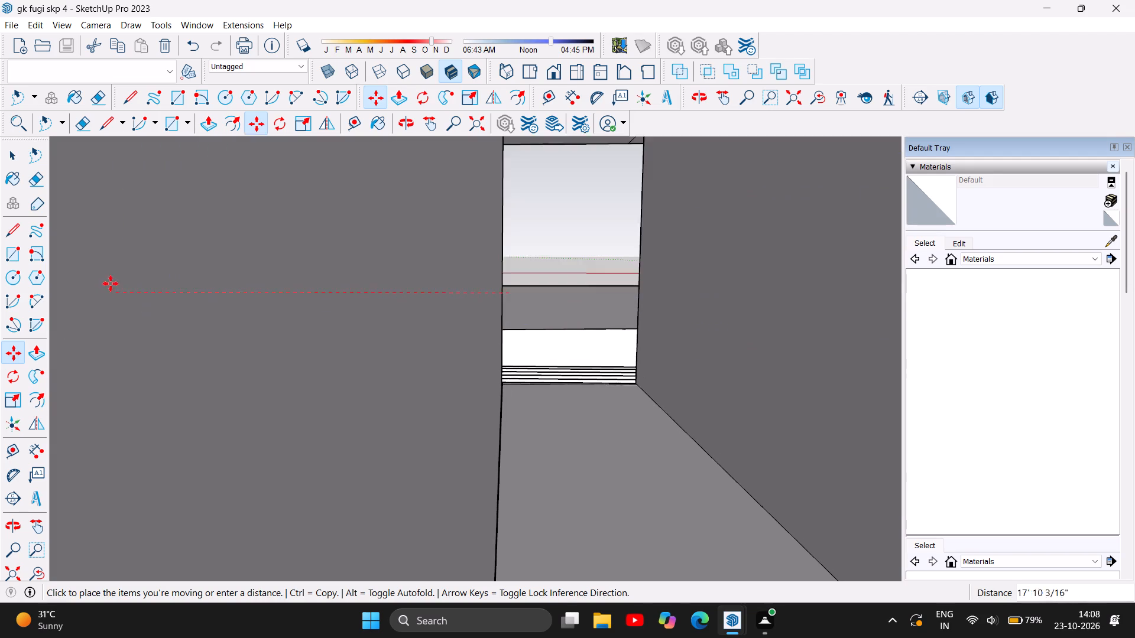
scroll(609, 379, down, 4)
scroll(244, 310, down, 6)
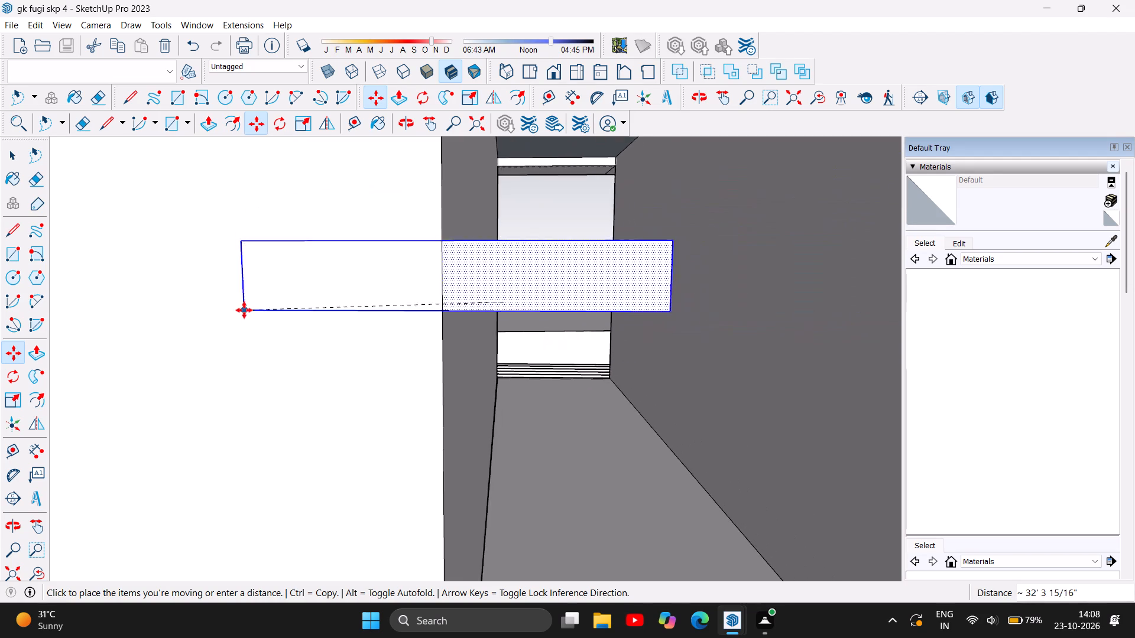
scroll(206, 291, down, 11)
scroll(359, 291, down, 3)
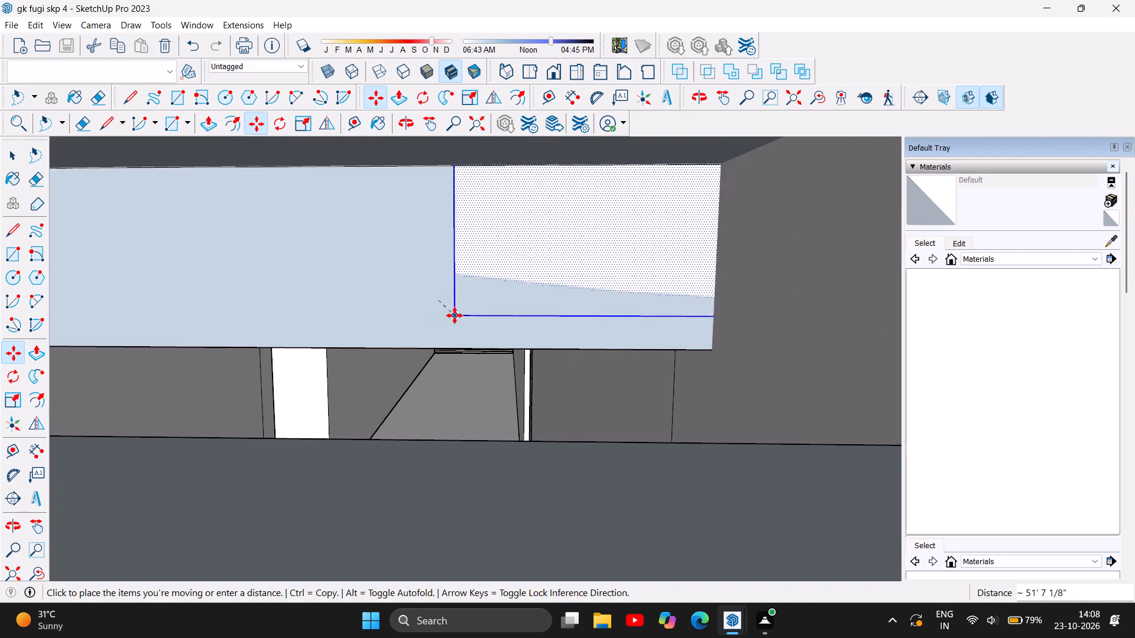
scroll(455, 315, down, 2)
scroll(546, 391, down, 10)
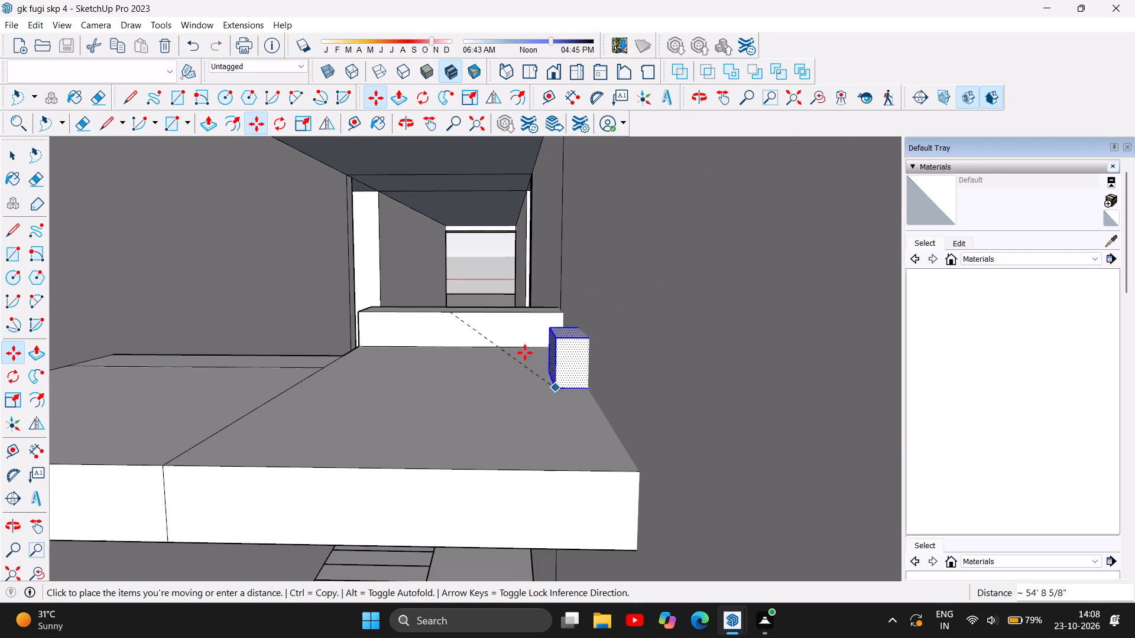
scroll(387, 263, up, 2)
scroll(374, 317, up, 1)
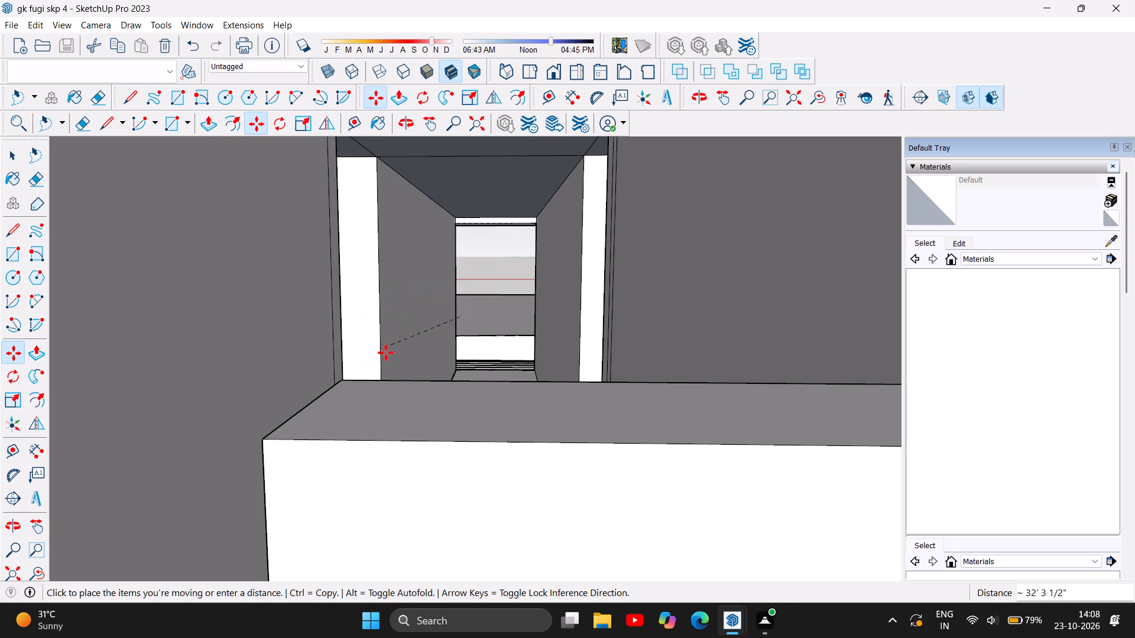
click(341, 375)
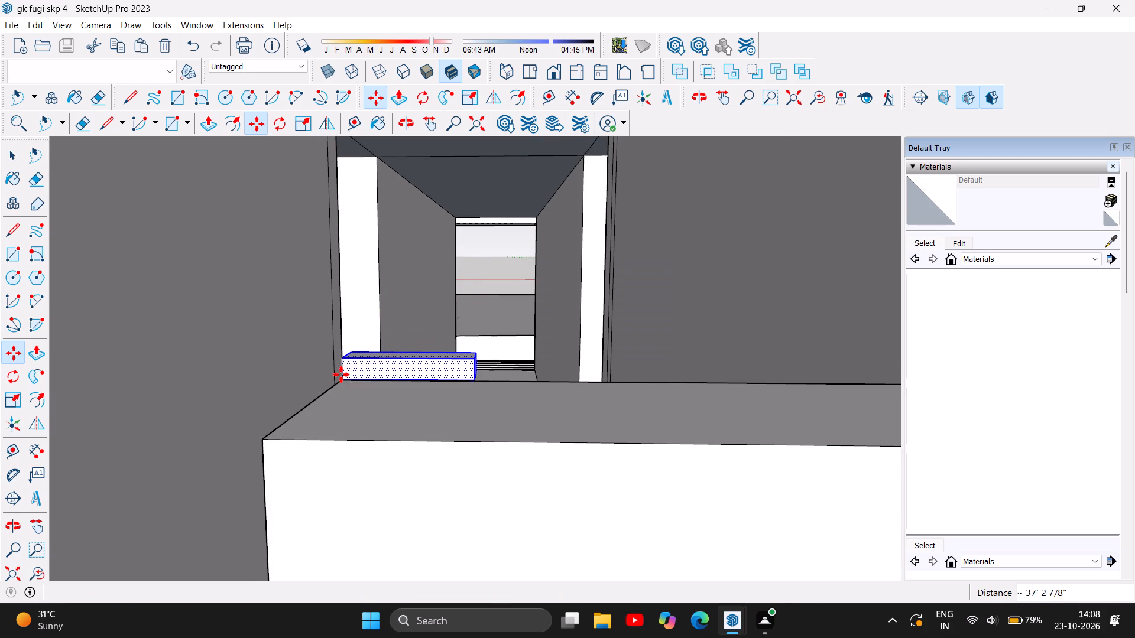
Reposition the pasted step block against the corridor wall by its corners, in short moves of about 3 13/16", 4 3/8" and 3 1/4".
scroll(372, 376, up, 3)
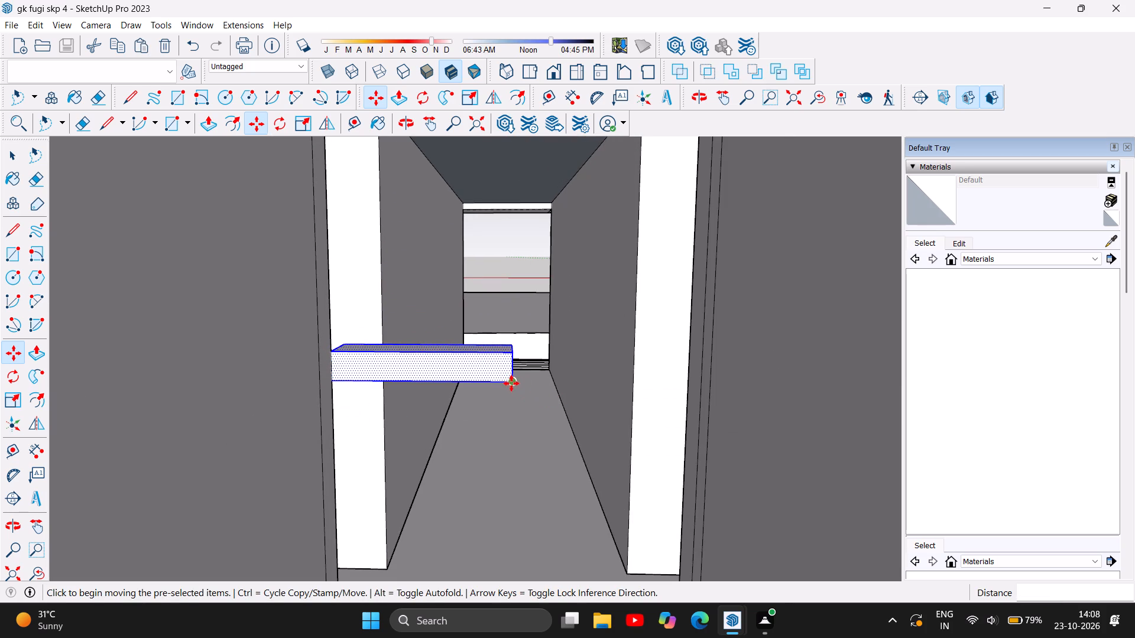
click(511, 383)
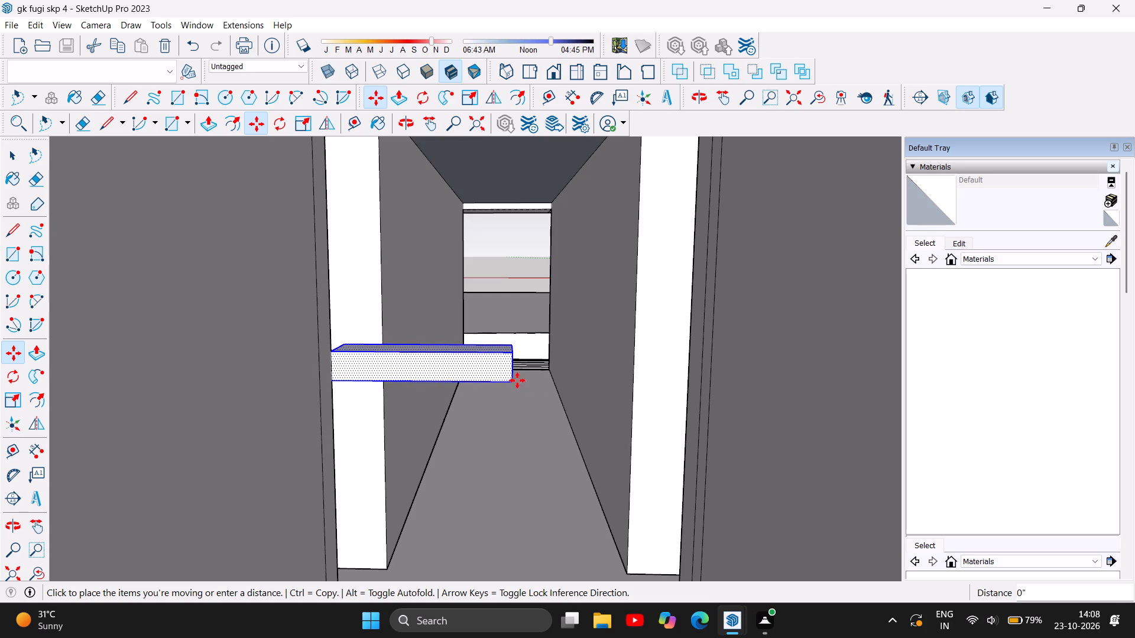
drag(506, 379, 581, 363)
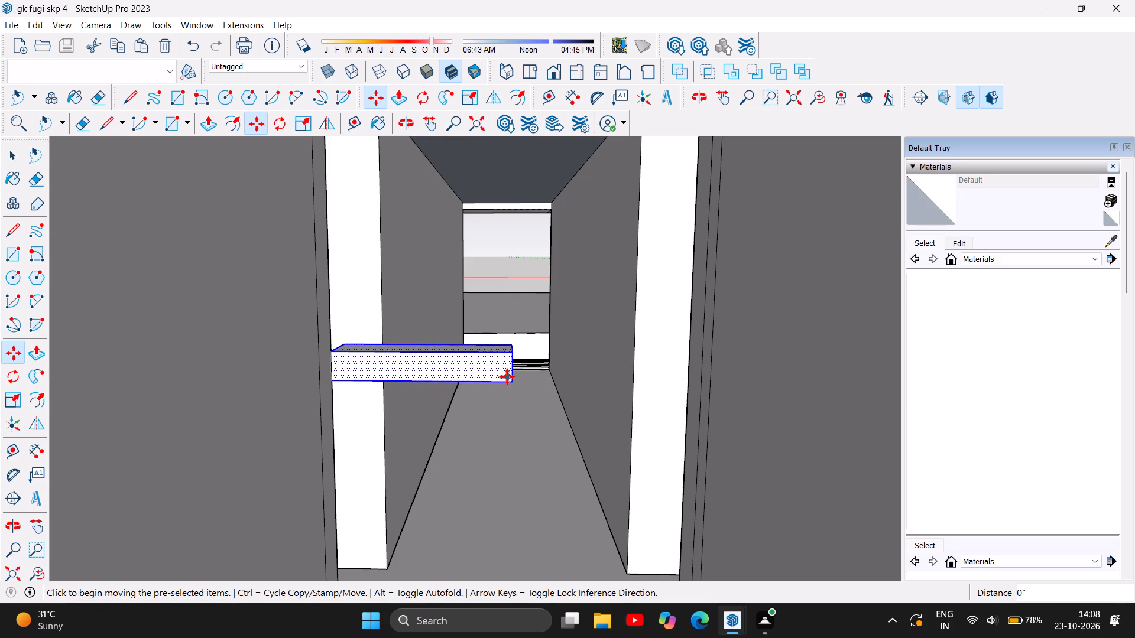
drag(512, 382, 587, 365)
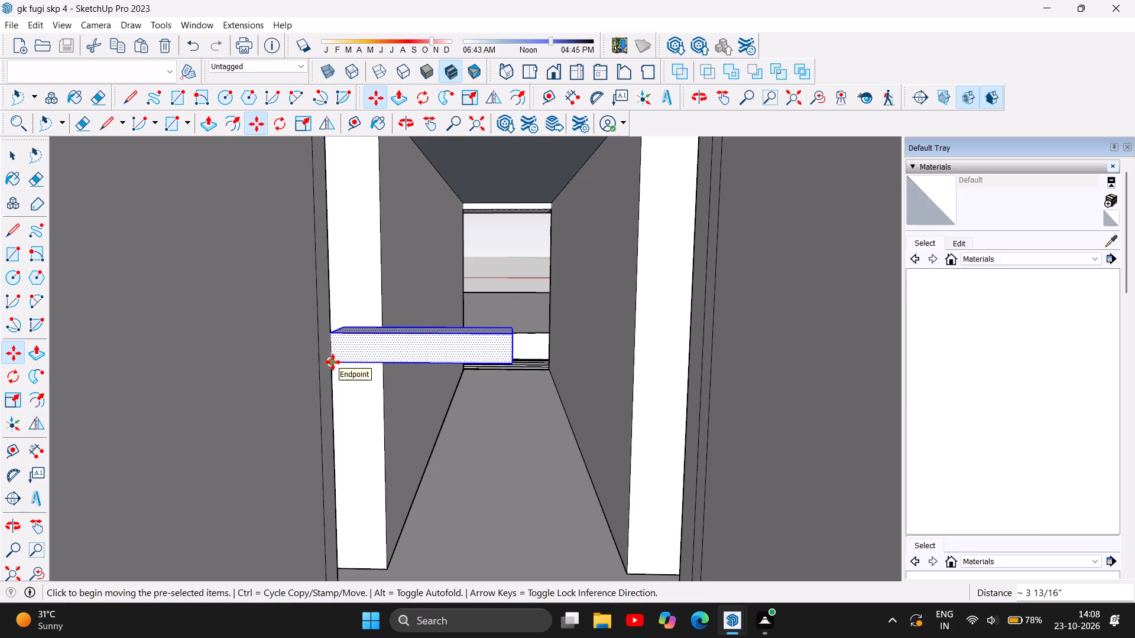
drag(333, 362, 387, 359)
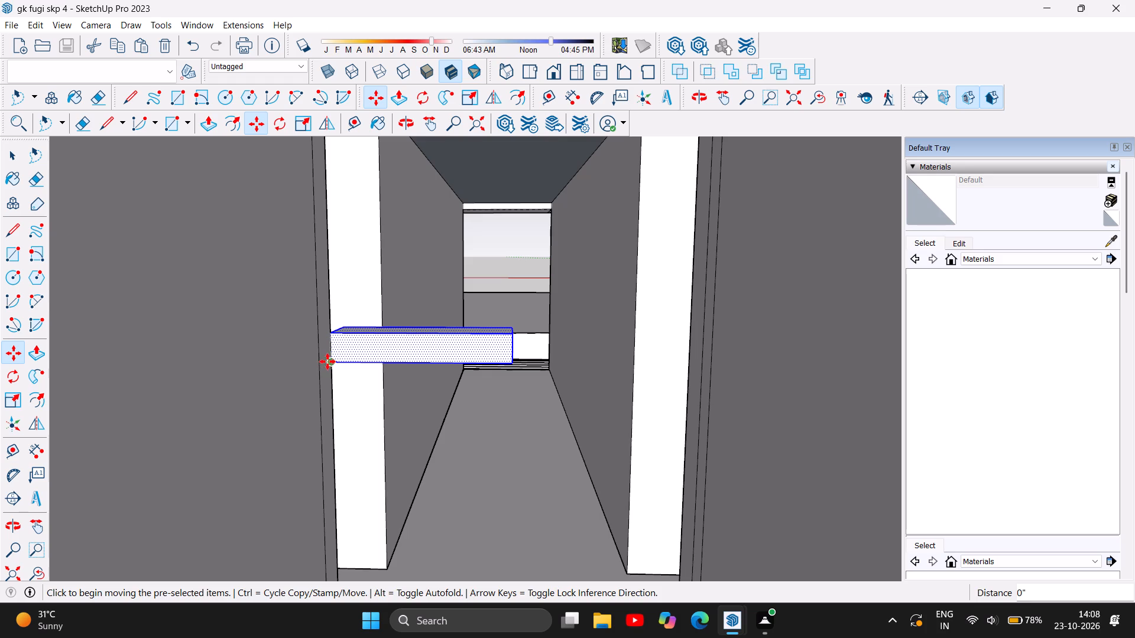
click(335, 360)
drag(335, 360, 385, 351)
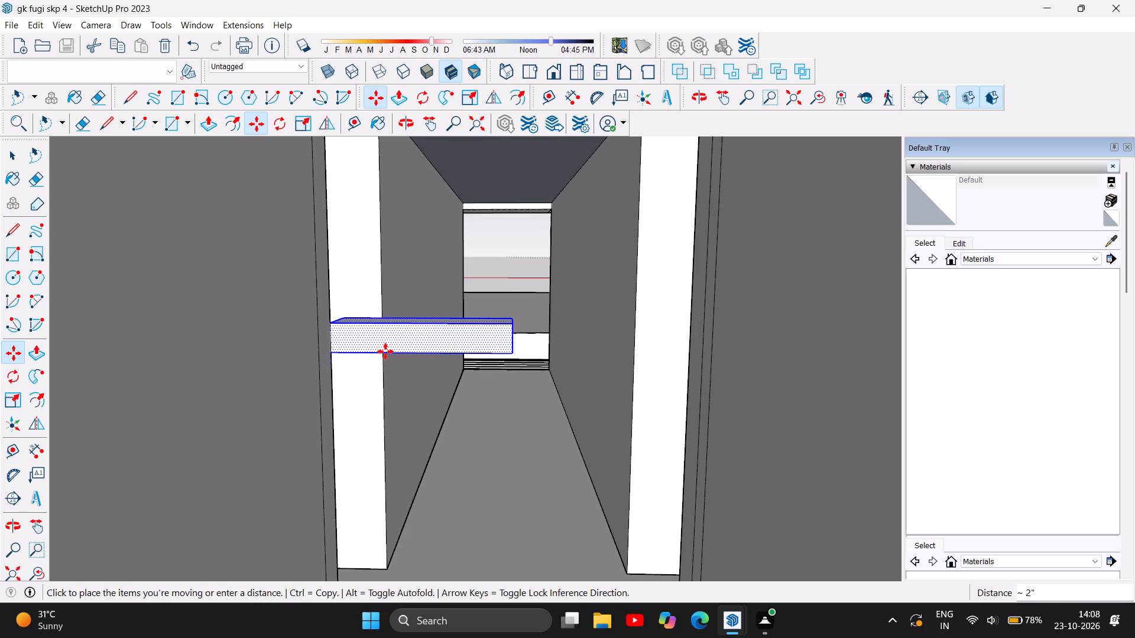
scroll(370, 315, up, 5)
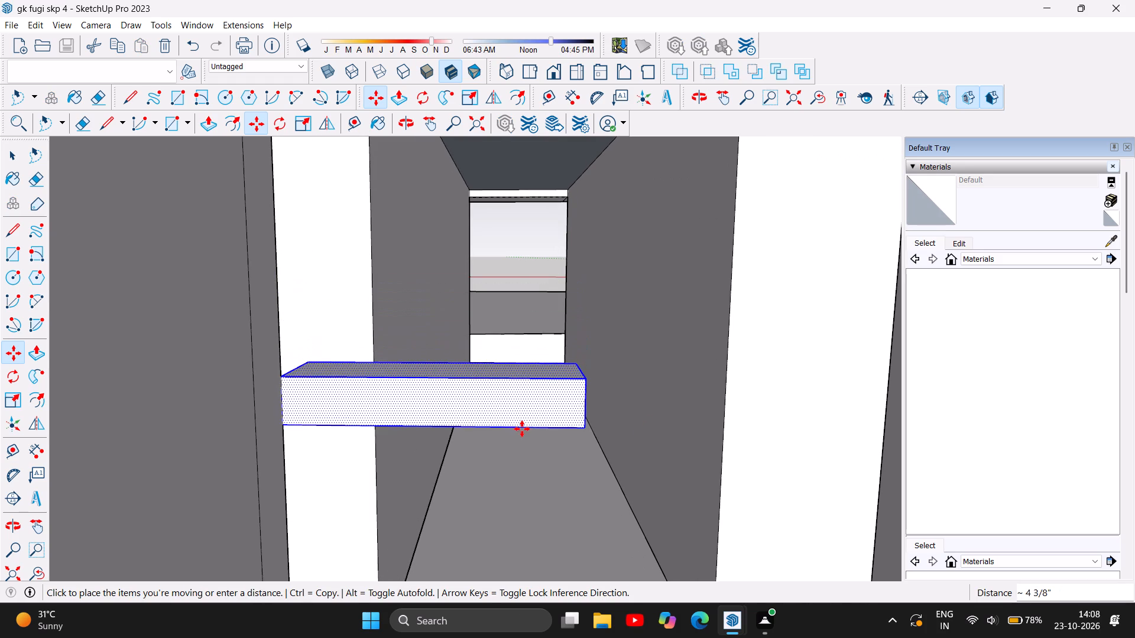
click(522, 429)
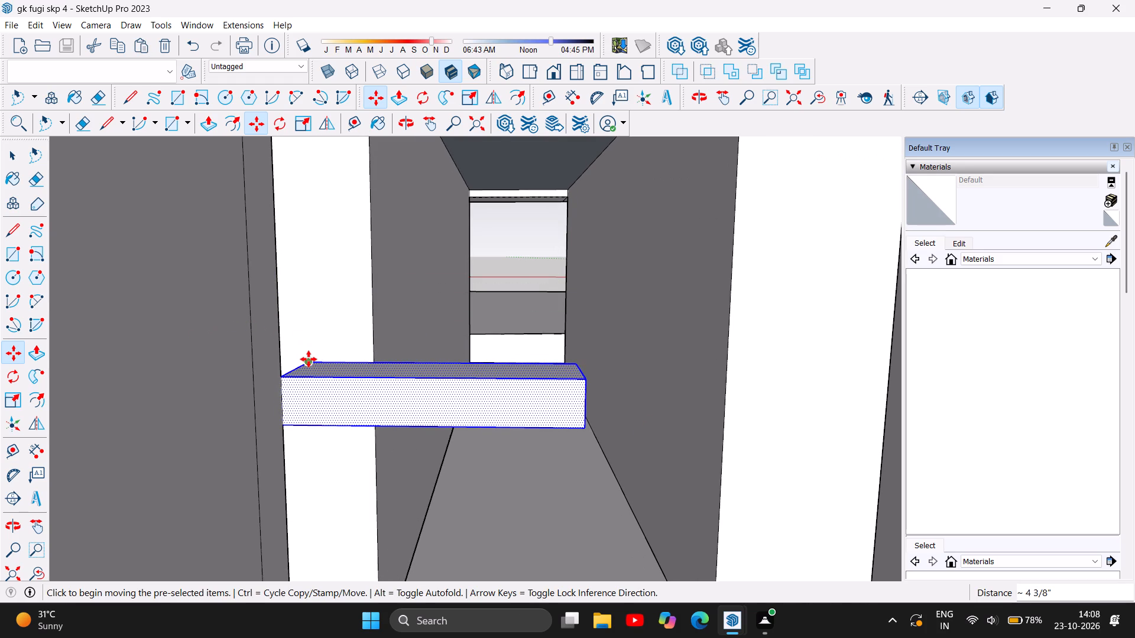
drag(308, 359, 366, 338)
click(306, 339)
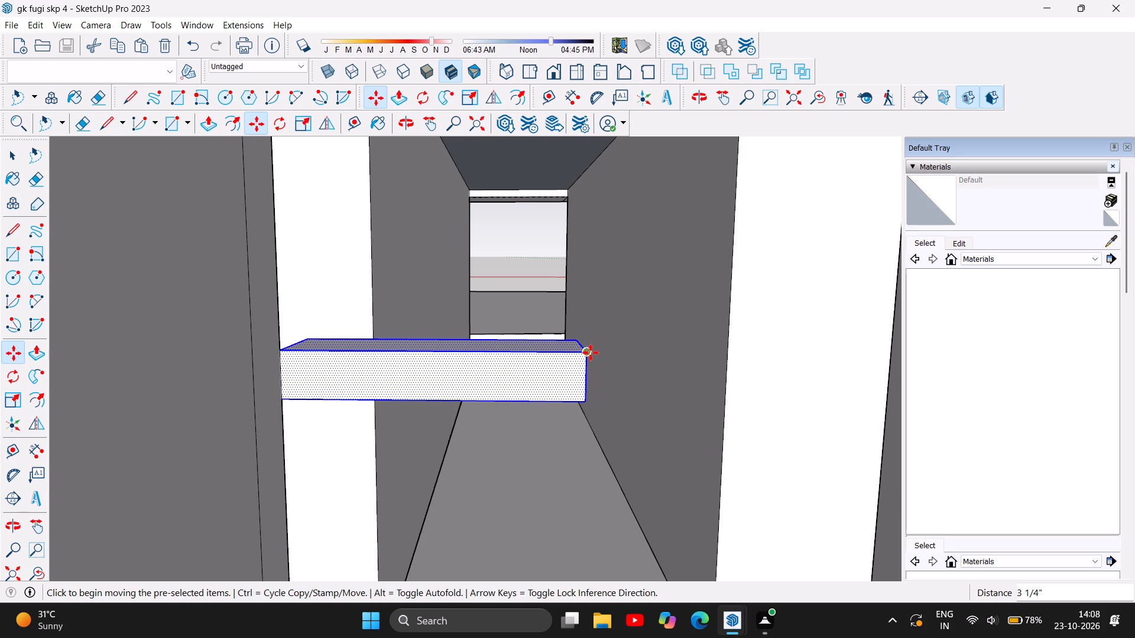
Lower the pasted step block about 1 1/4" by its lower front corner and clear the selection.
drag(588, 353, 619, 331)
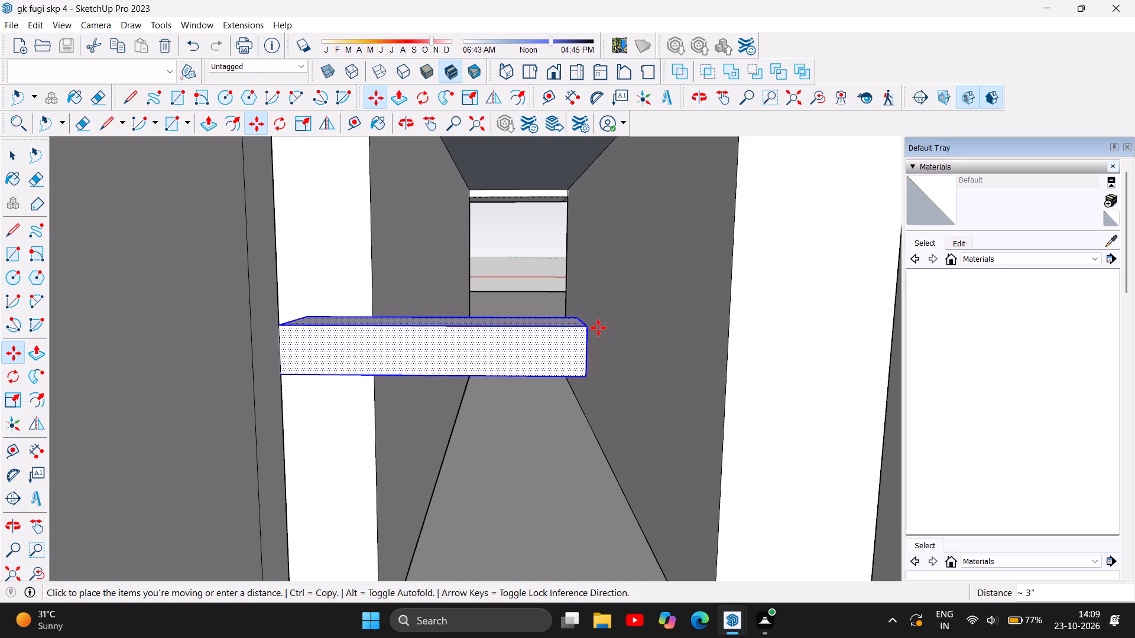
scroll(621, 356, down, 2)
click(621, 356)
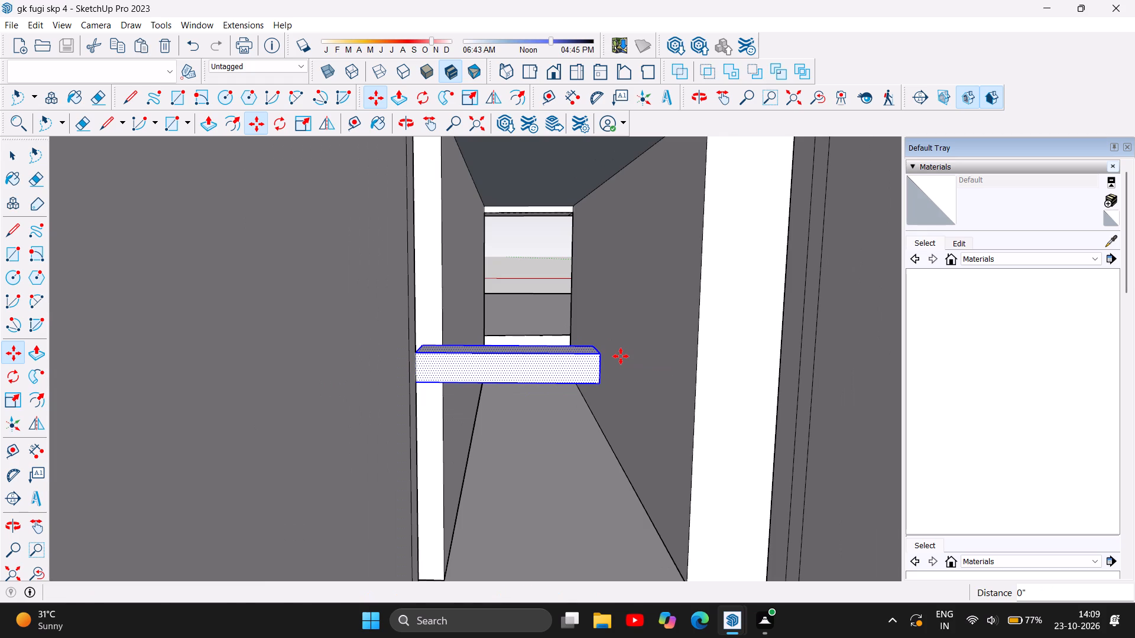
scroll(430, 366, up, 4)
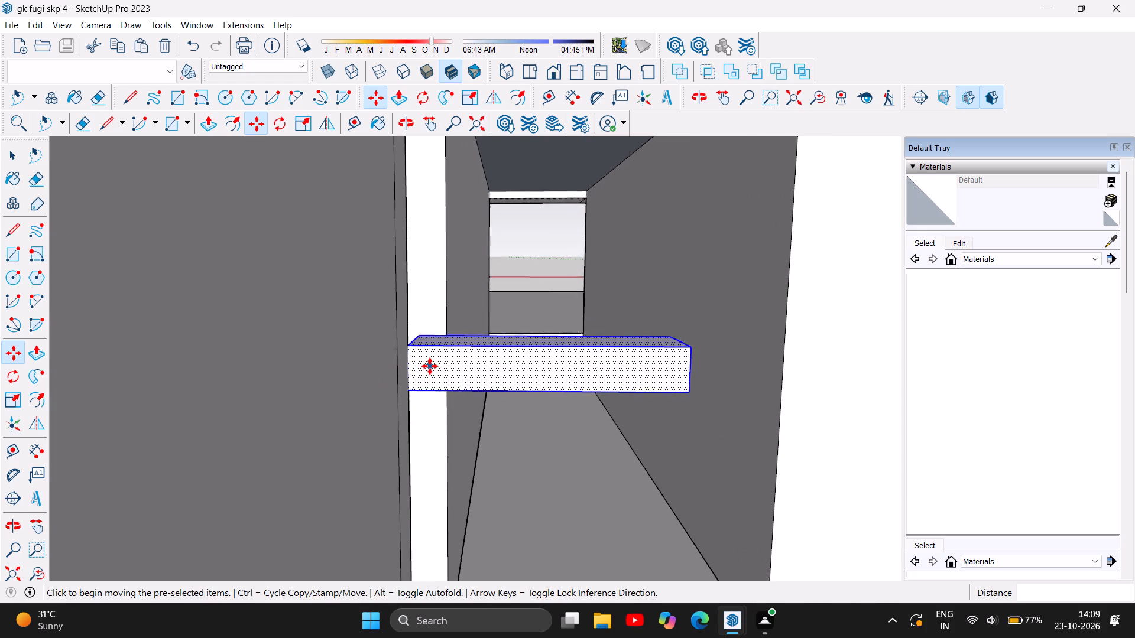
scroll(430, 366, up, 2)
scroll(401, 409, up, 12)
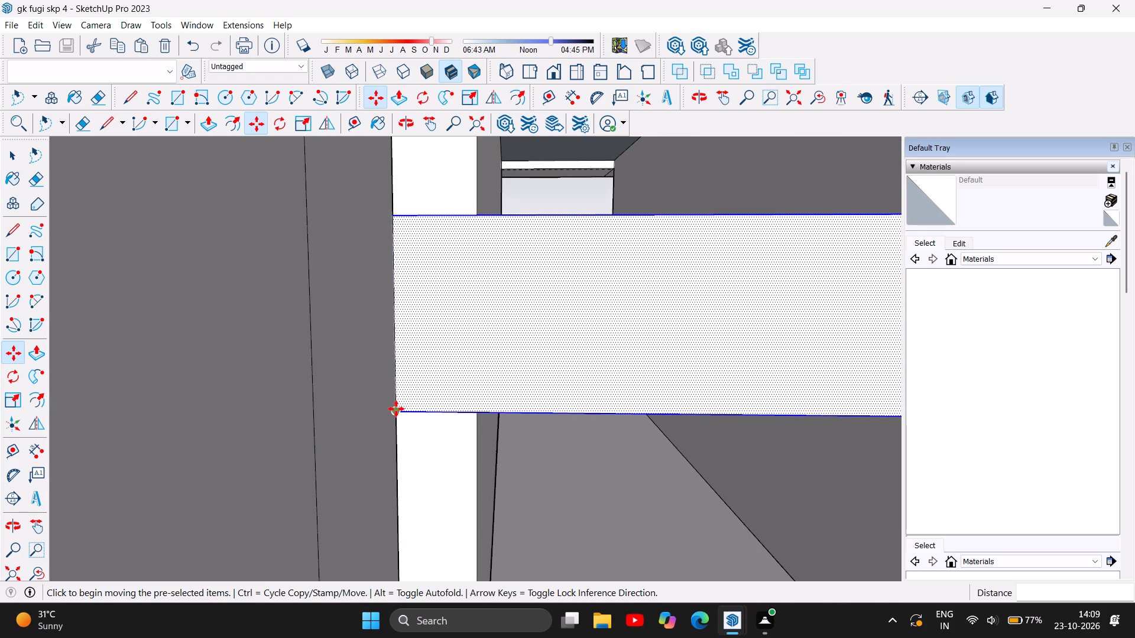
click(397, 409)
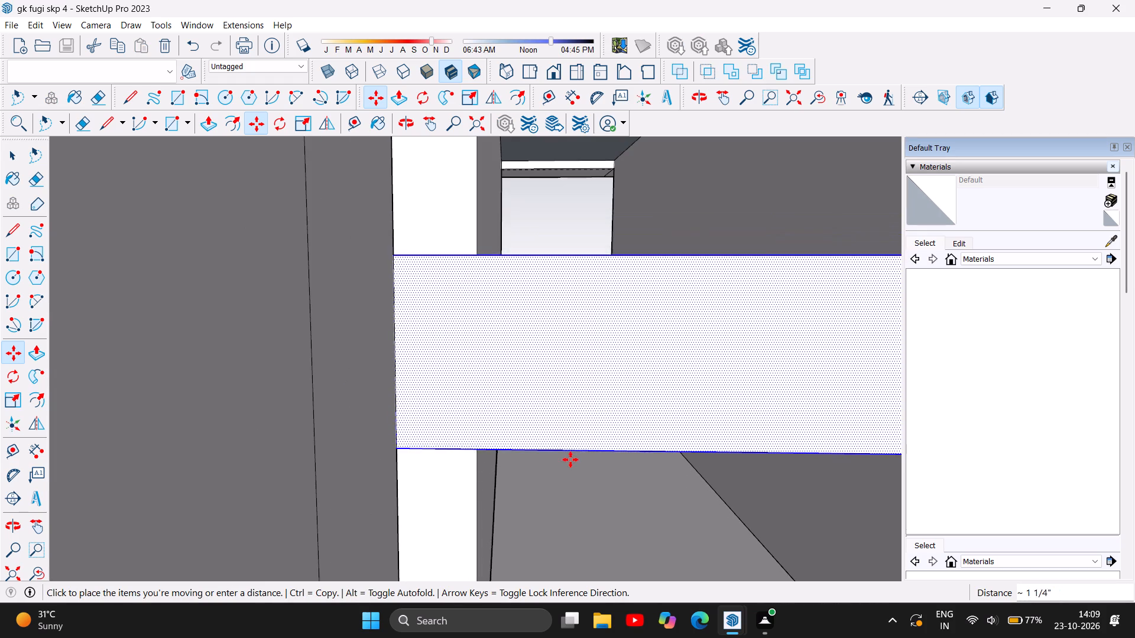
click(581, 458)
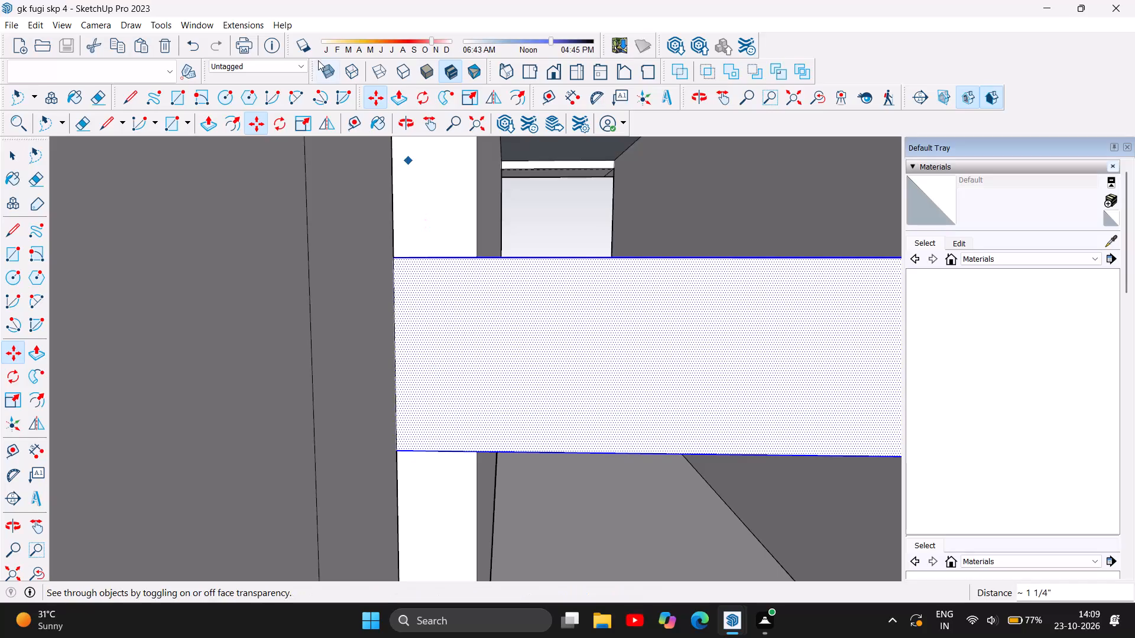
key(Escape)
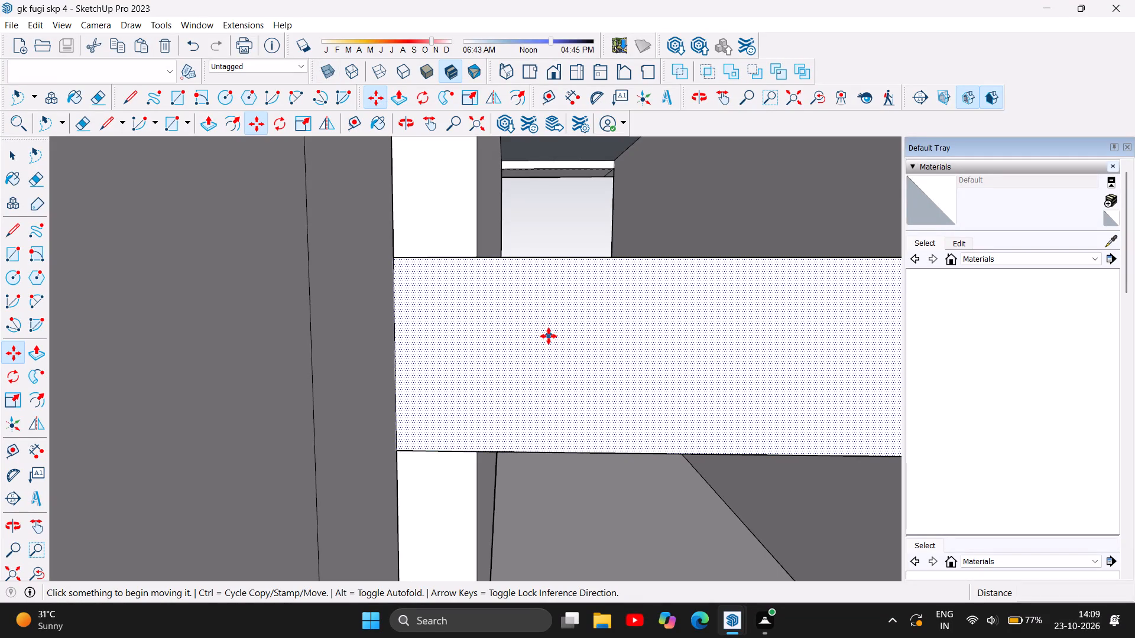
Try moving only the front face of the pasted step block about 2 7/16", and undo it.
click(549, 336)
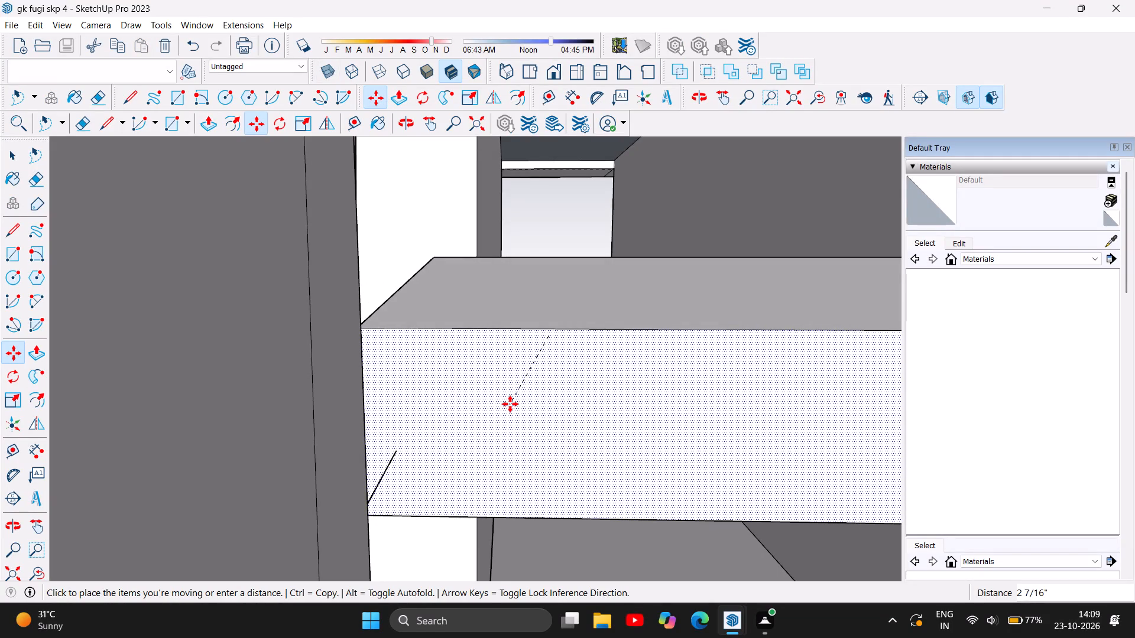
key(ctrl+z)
Examine how the pasted step block sits in the corridor relative to the landing and the step already on it.
scroll(421, 444, down, 6)
scroll(343, 464, down, 7)
scroll(444, 378, down, 4)
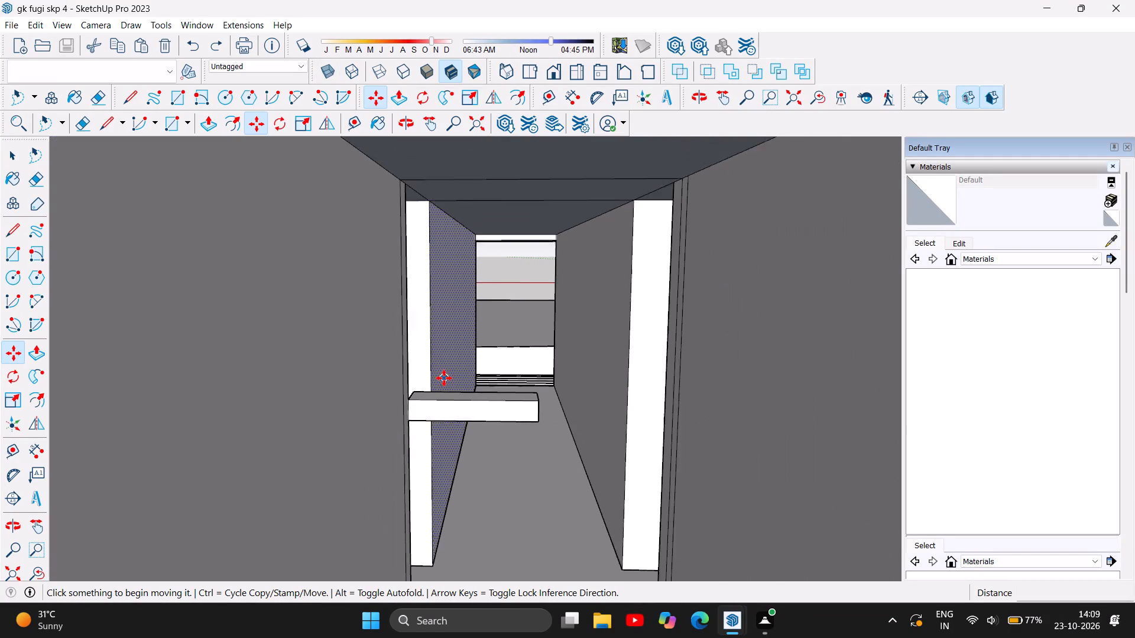
scroll(552, 310, down, 6)
scroll(638, 337, up, 2)
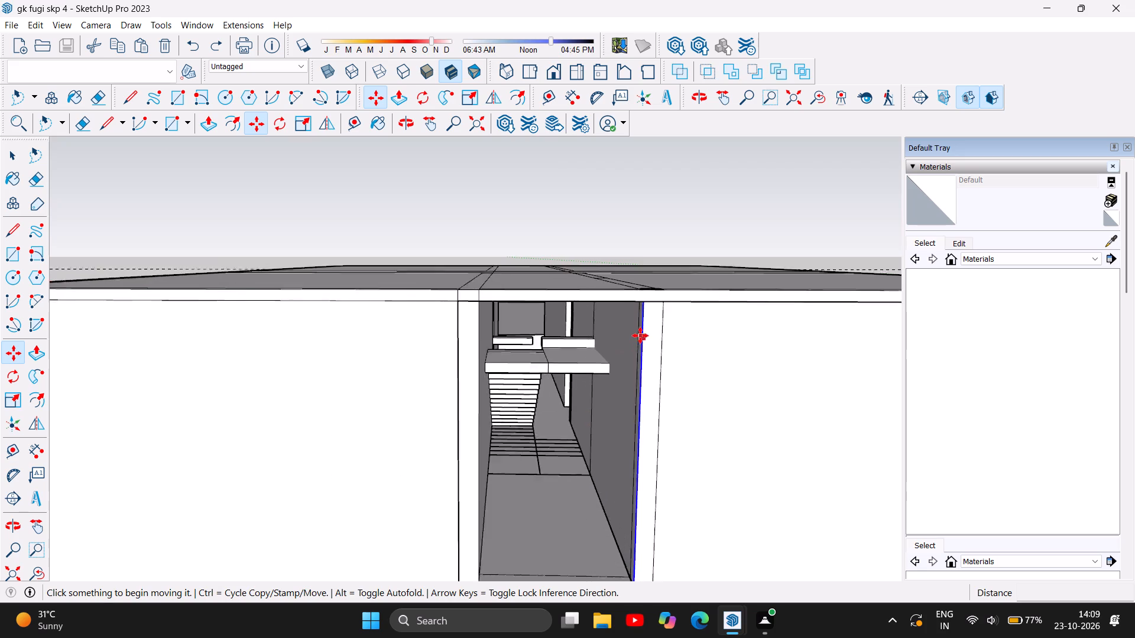
scroll(640, 336, up, 4)
scroll(573, 300, up, 6)
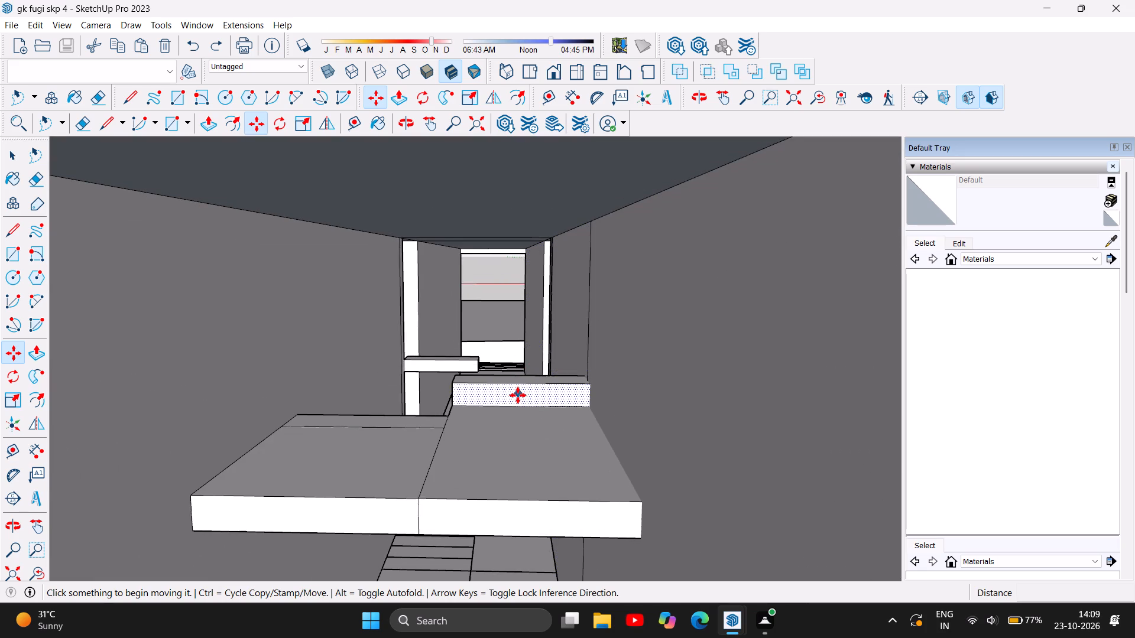
scroll(517, 396, up, 2)
scroll(501, 419, down, 3)
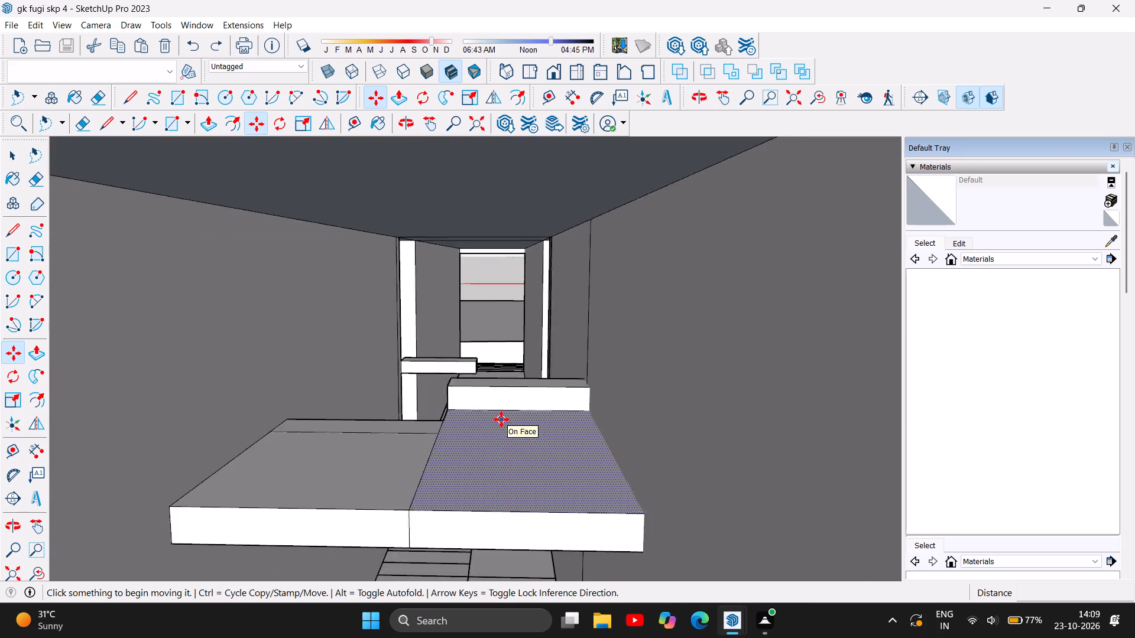
scroll(501, 419, down, 3)
scroll(534, 445, up, 3)
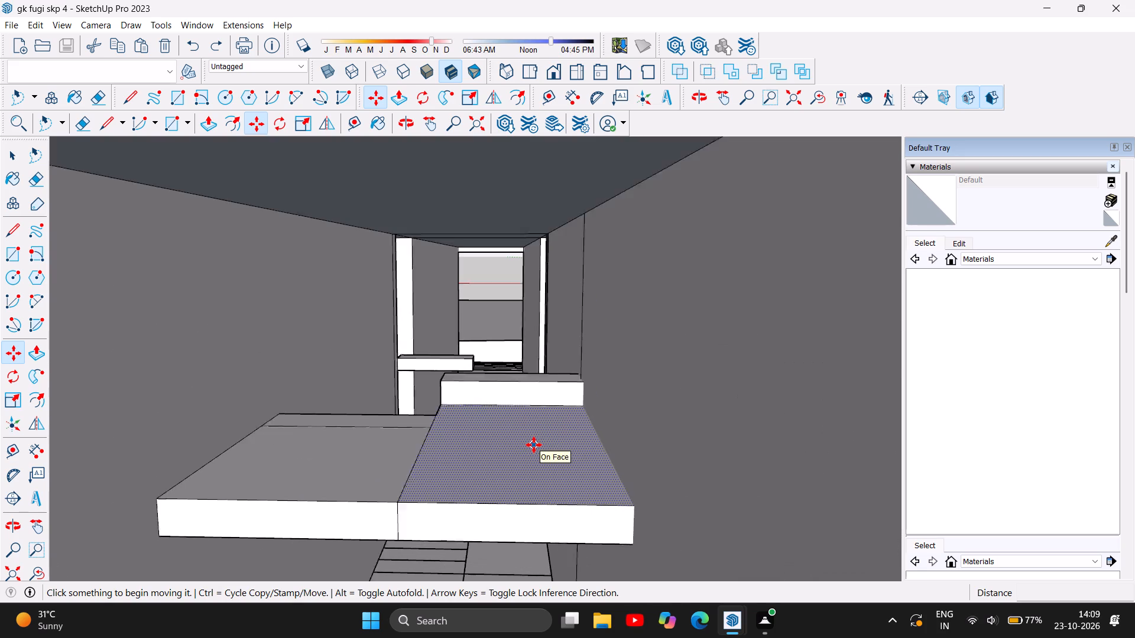
scroll(534, 445, up, 4)
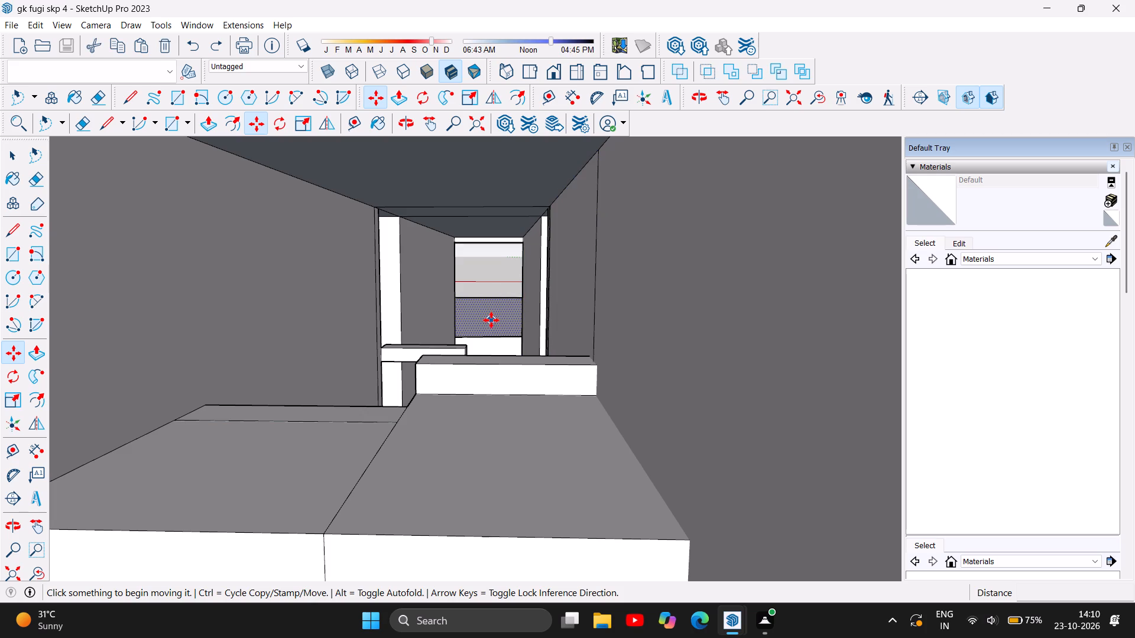
scroll(480, 388, down, 1)
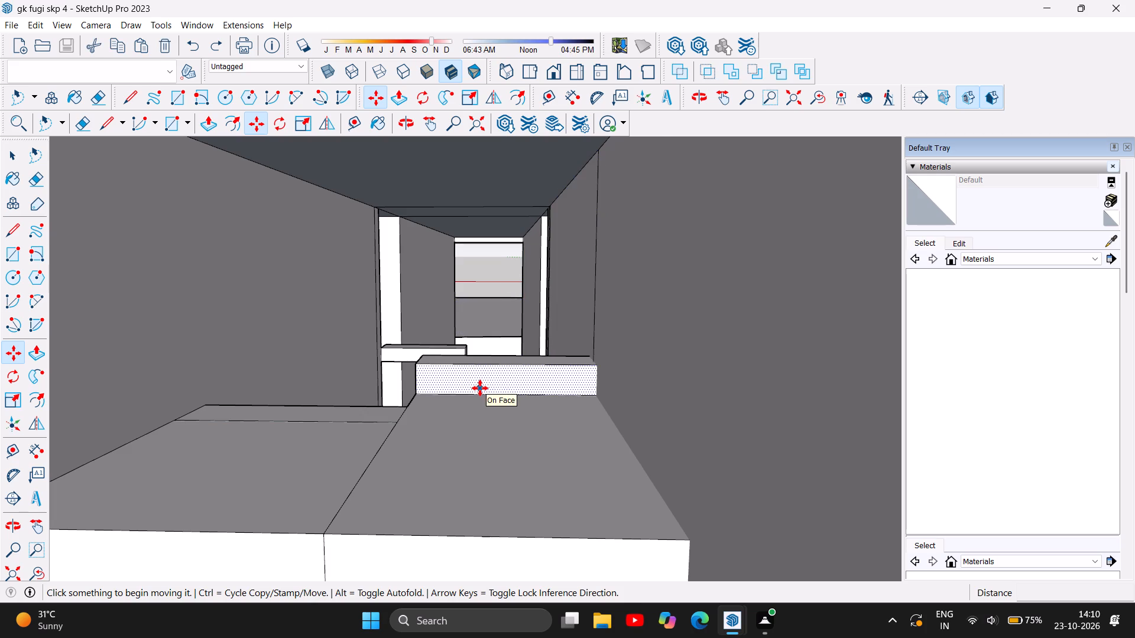
scroll(480, 388, down, 3)
scroll(426, 330, up, 3)
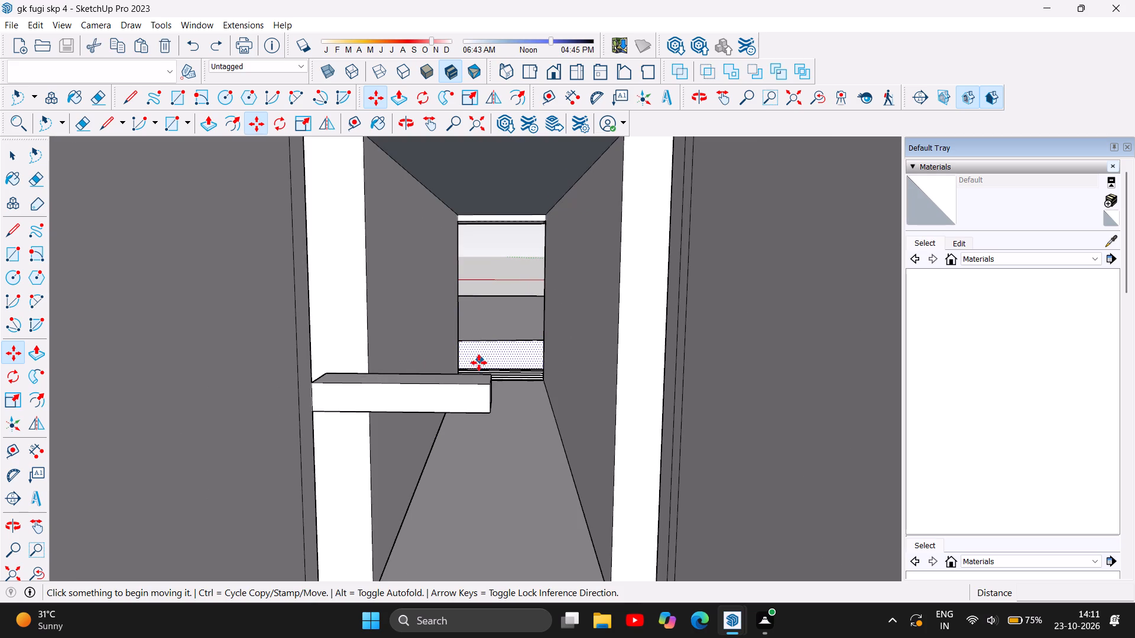
scroll(449, 327, up, 2)
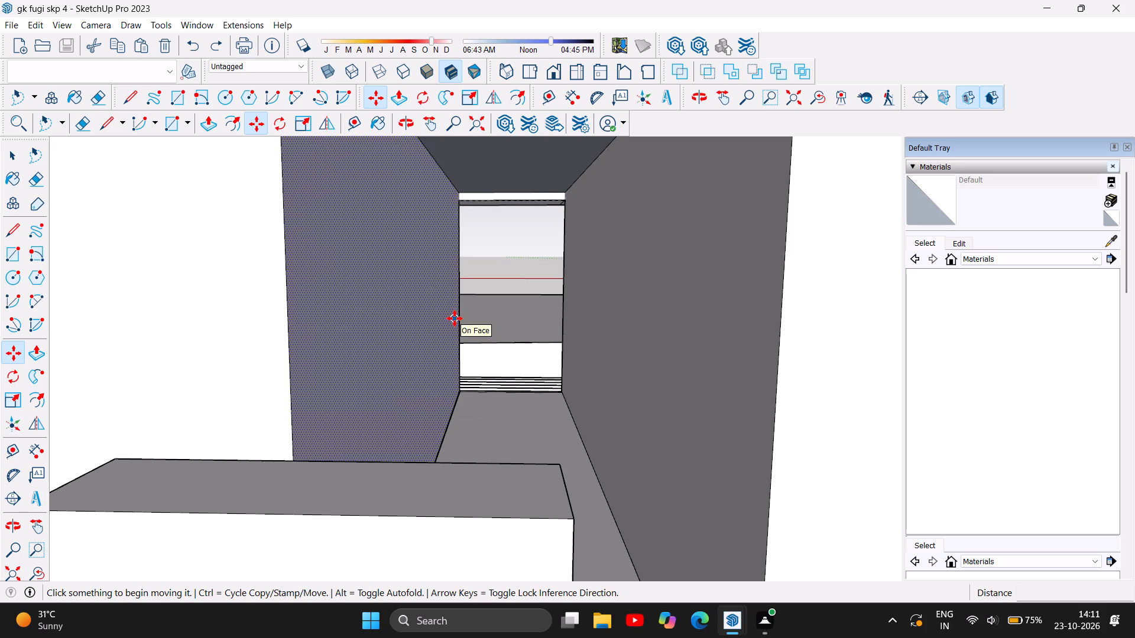
scroll(489, 342, down, 2)
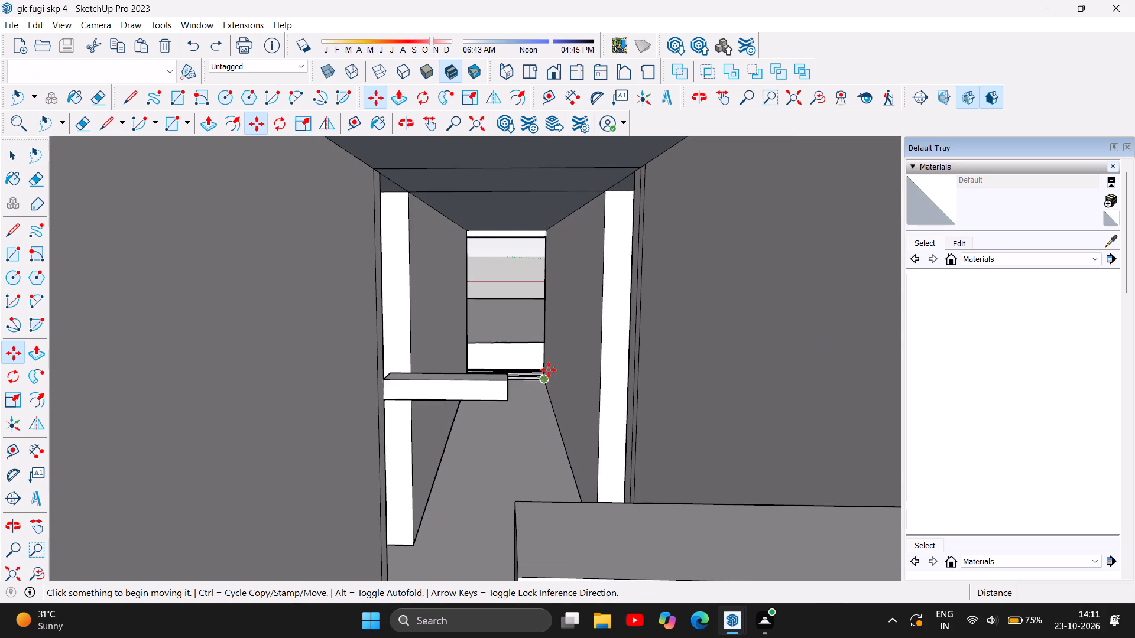
click(408, 125)
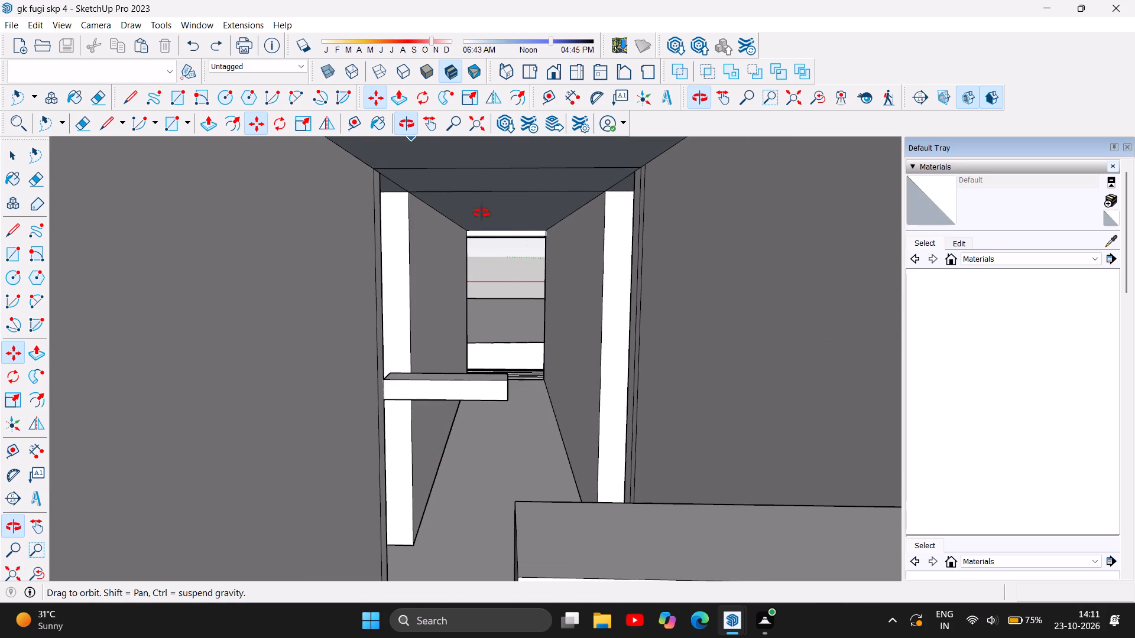
click(562, 305)
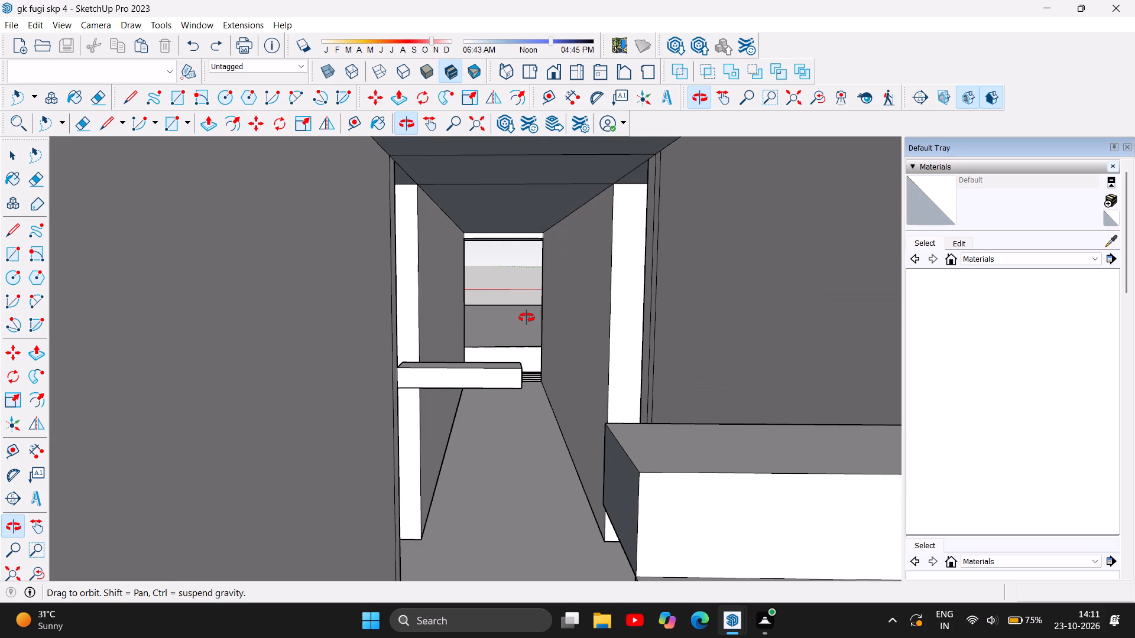
scroll(527, 318, up, 1)
drag(521, 336, 518, 341)
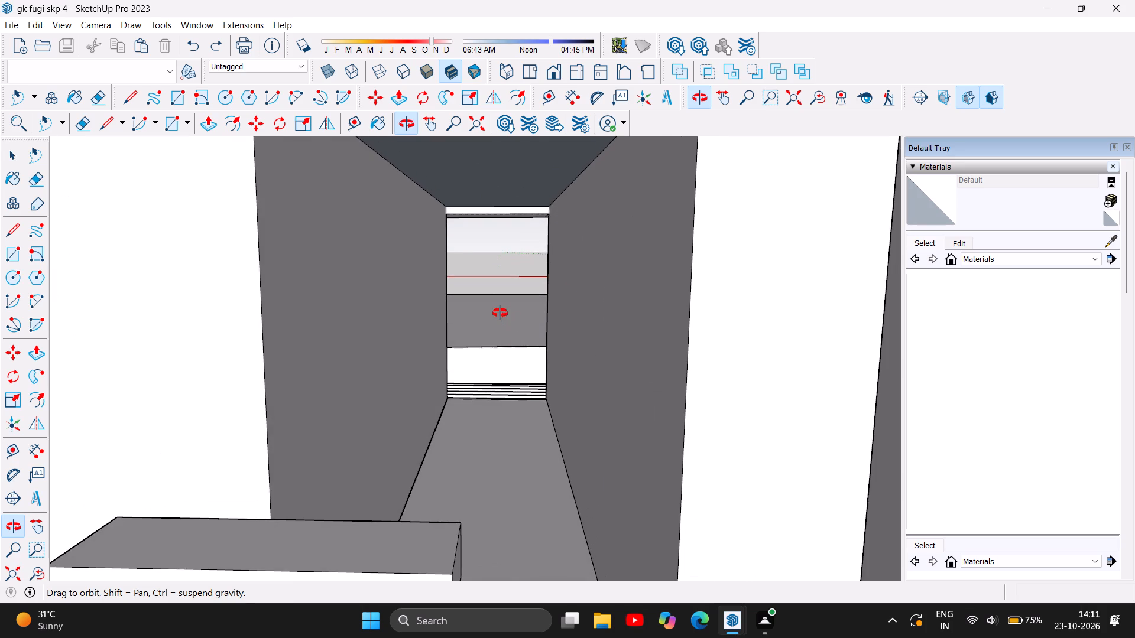
scroll(500, 313, down, 1)
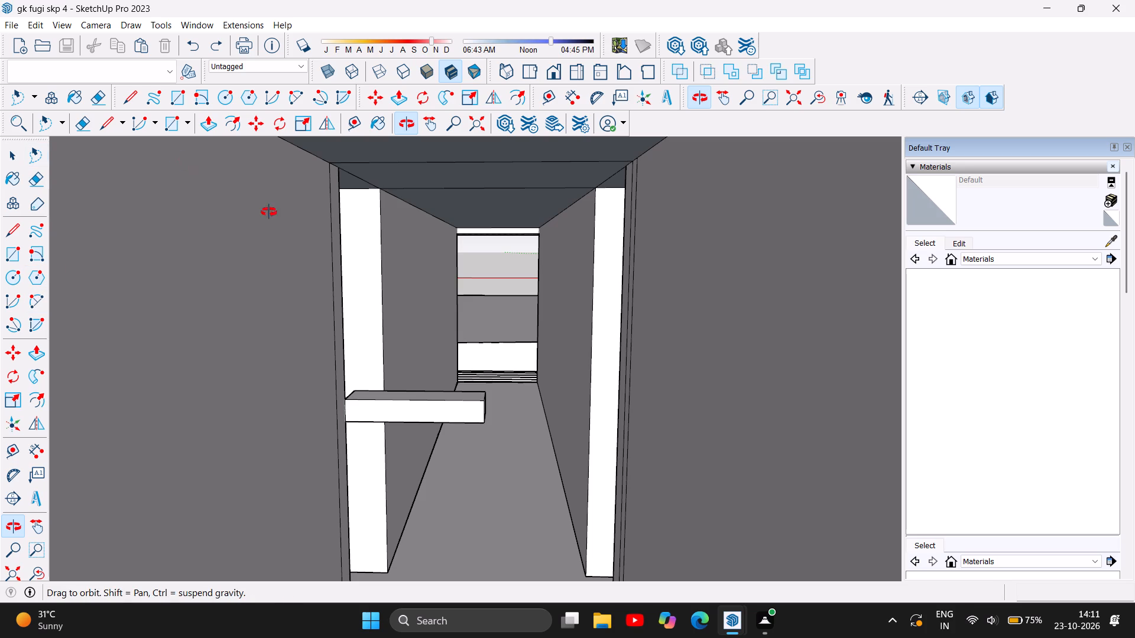
Examine the corridor staircase from both ends of the building, checking the landing and the stacked step blocks beside the first flight.
click(7, 147)
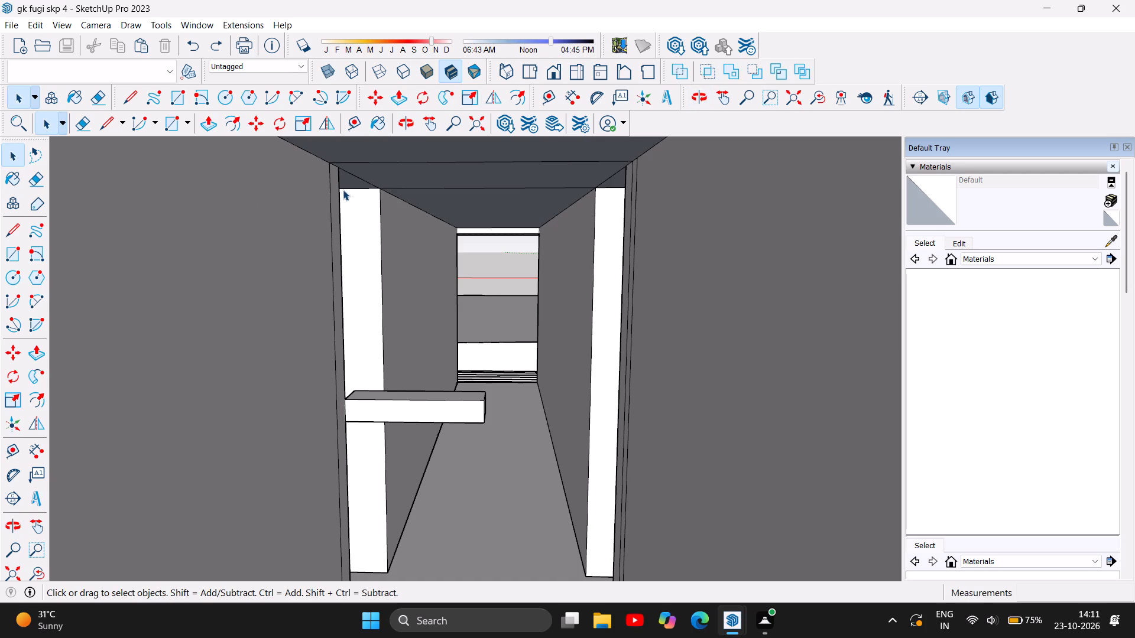
scroll(514, 334, down, 3)
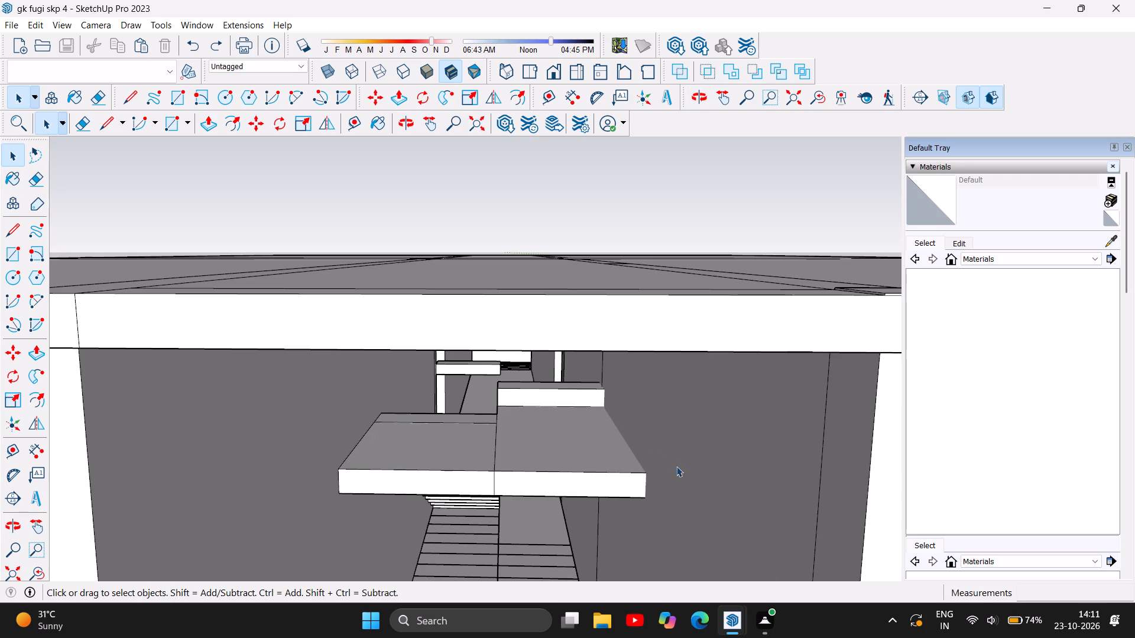
scroll(361, 340, down, 5)
scroll(546, 263, down, 18)
scroll(536, 290, up, 7)
scroll(536, 290, down, 3)
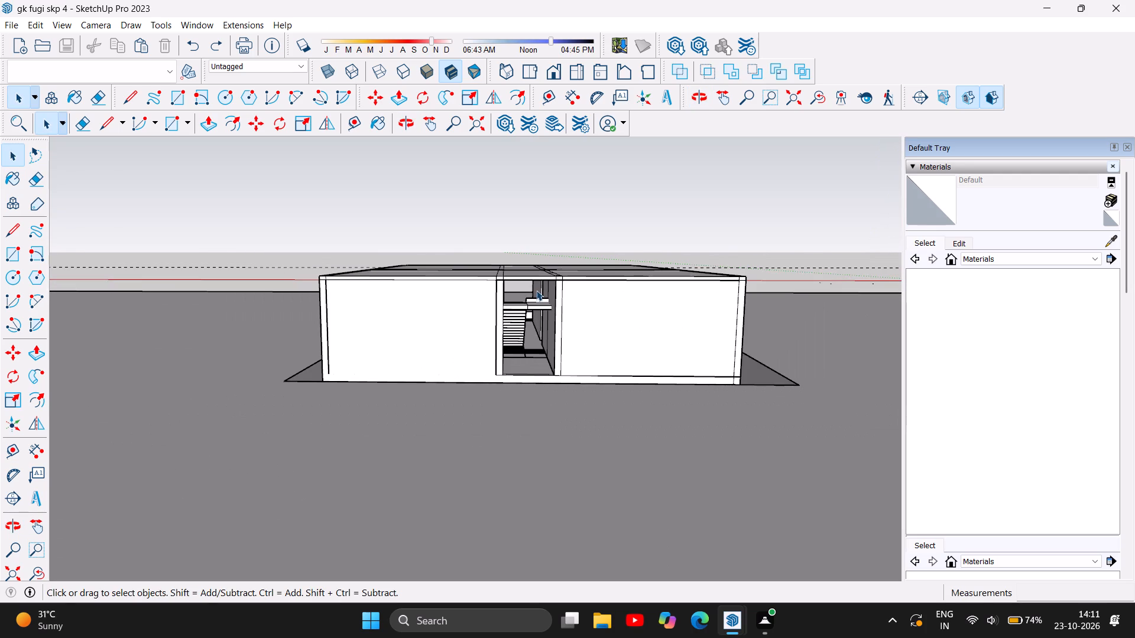
click(402, 121)
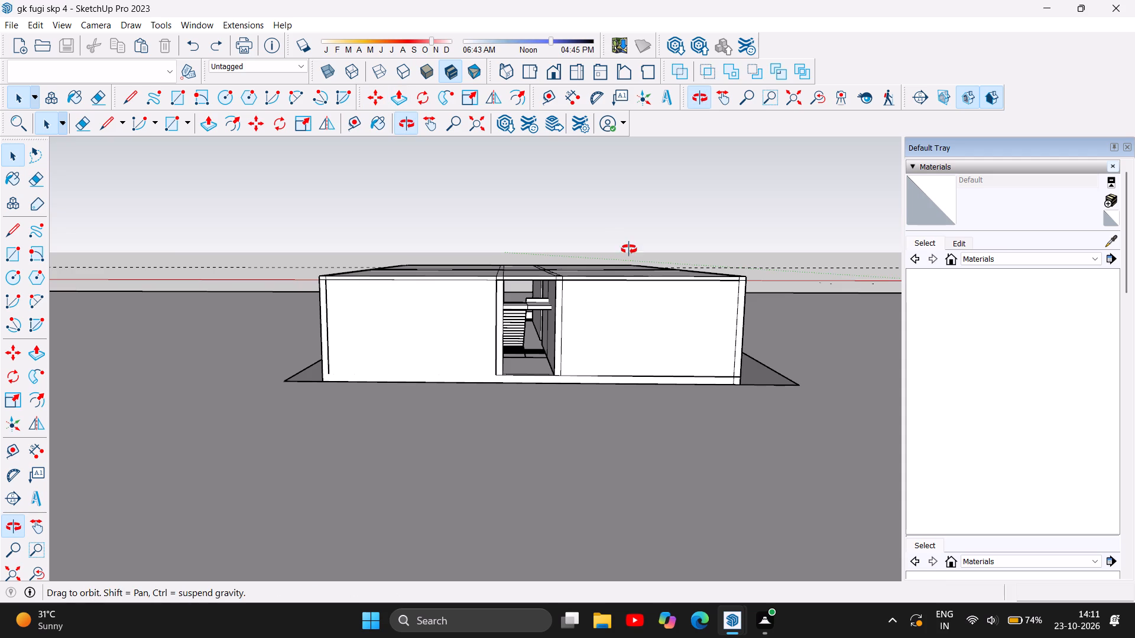
drag(633, 254, 340, 230)
drag(709, 217, 285, 255)
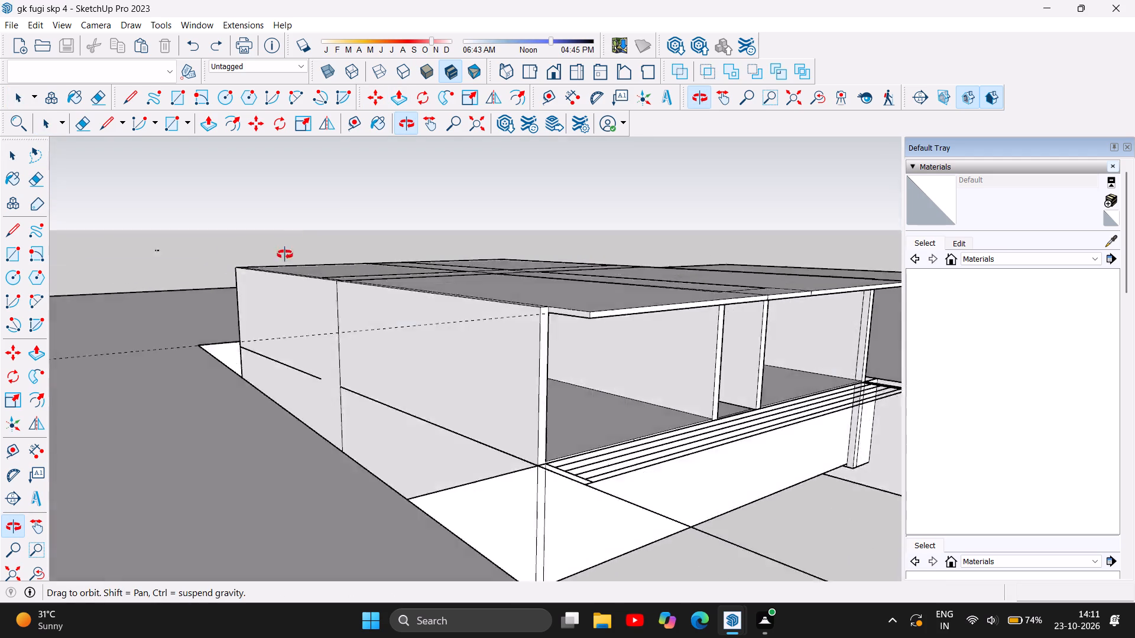
drag(285, 255, 156, 252)
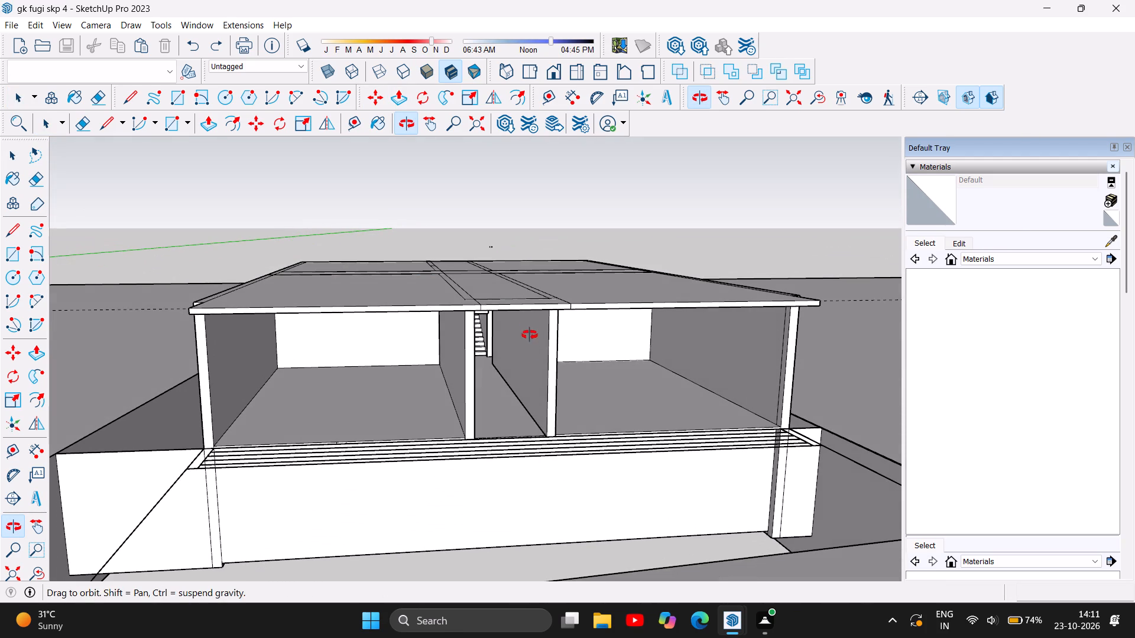
scroll(457, 398, up, 4)
drag(401, 393, 386, 335)
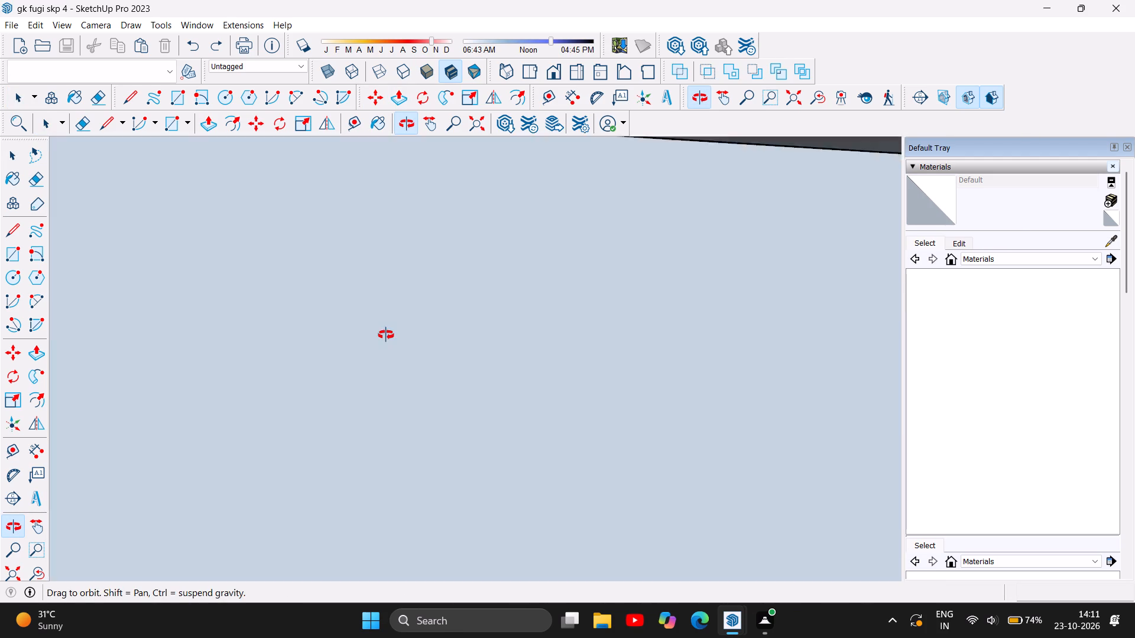
drag(386, 335, 366, 375)
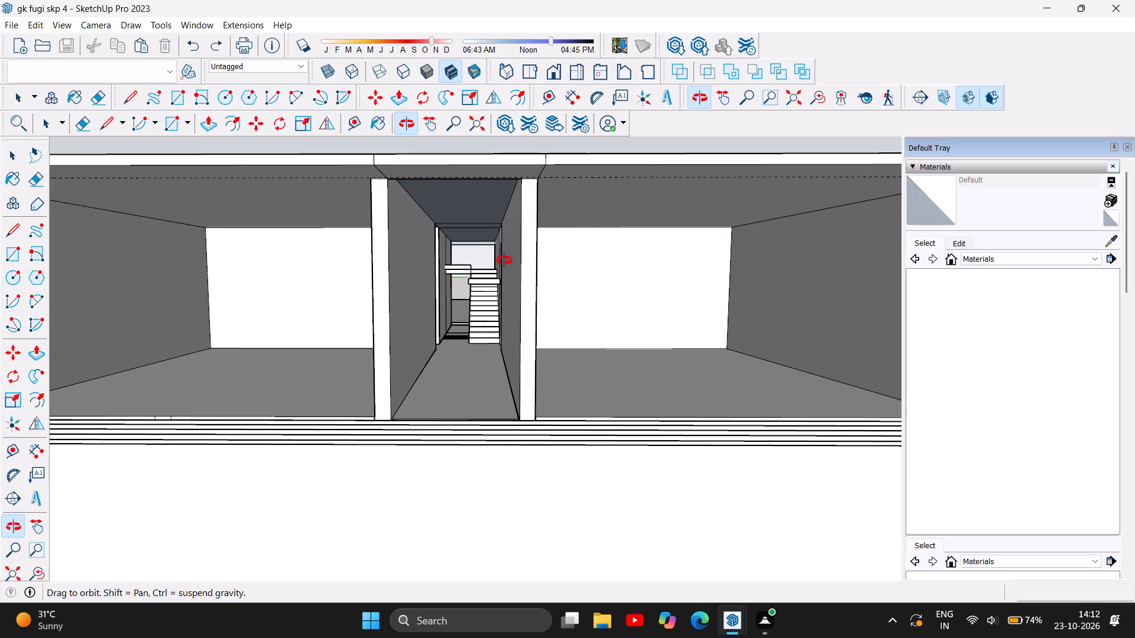
scroll(487, 260, up, 2)
scroll(487, 260, down, 2)
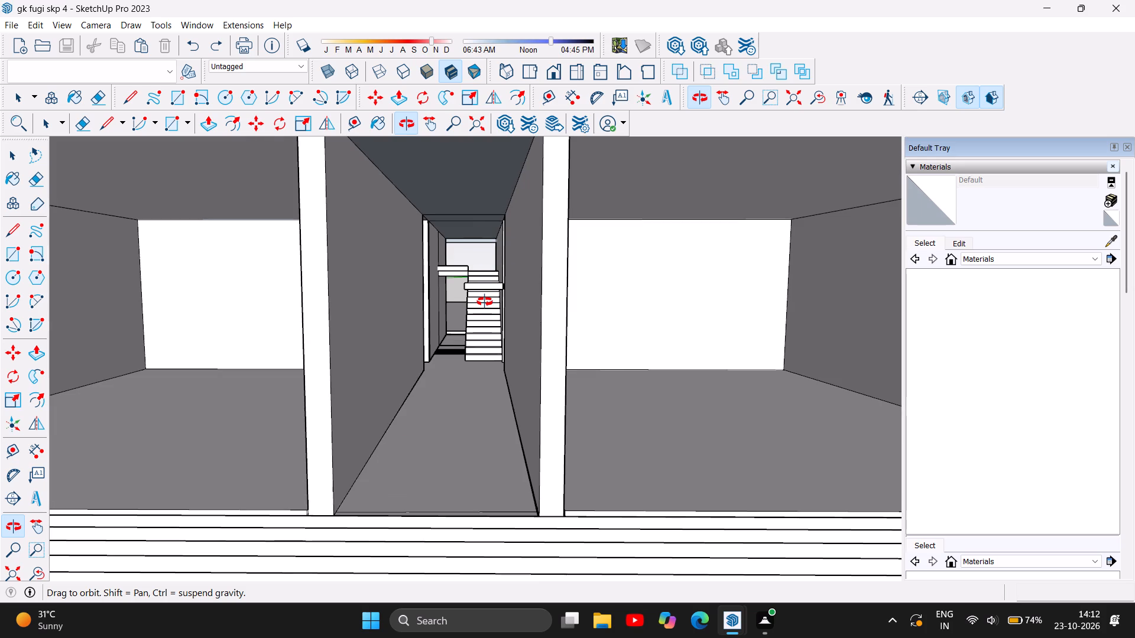
scroll(485, 302, up, 3)
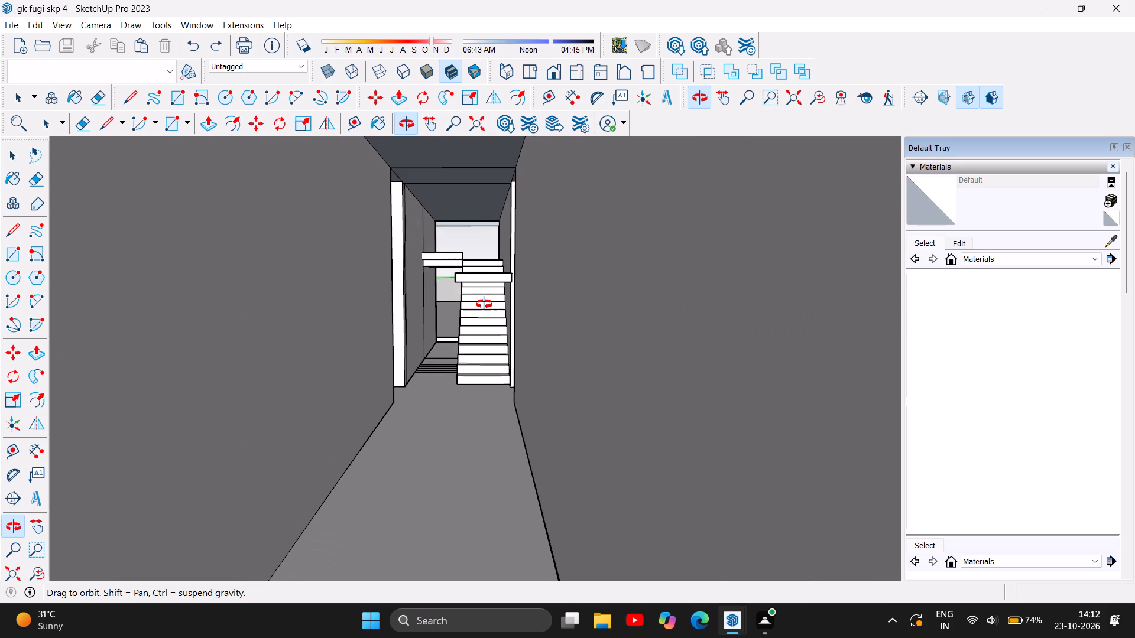
scroll(484, 304, up, 5)
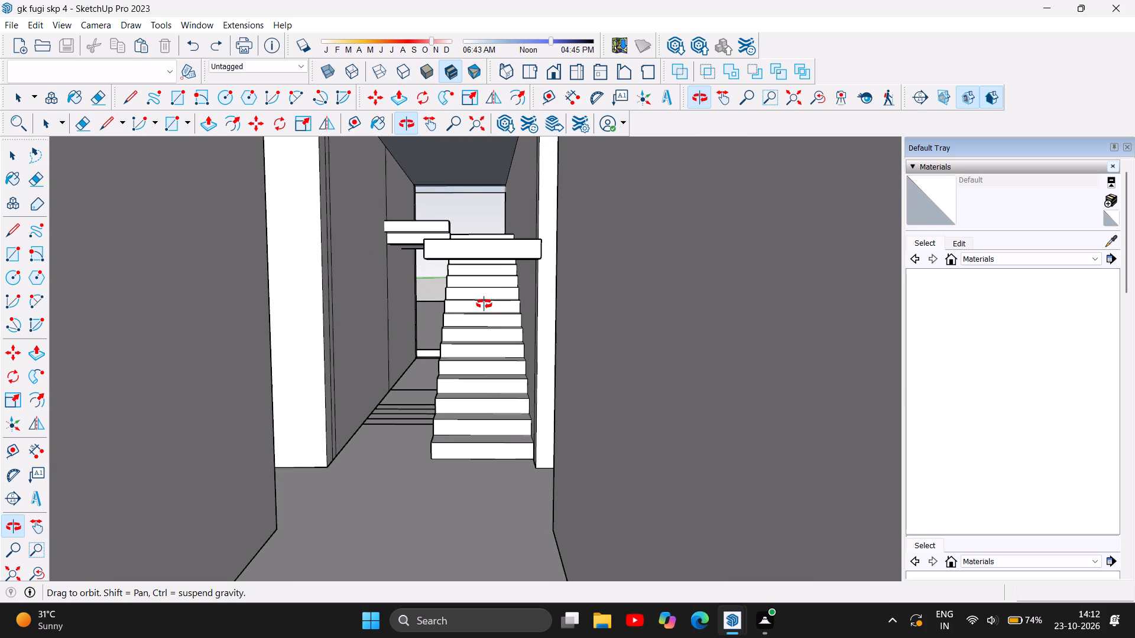
scroll(492, 203, up, 1)
scroll(494, 211, down, 1)
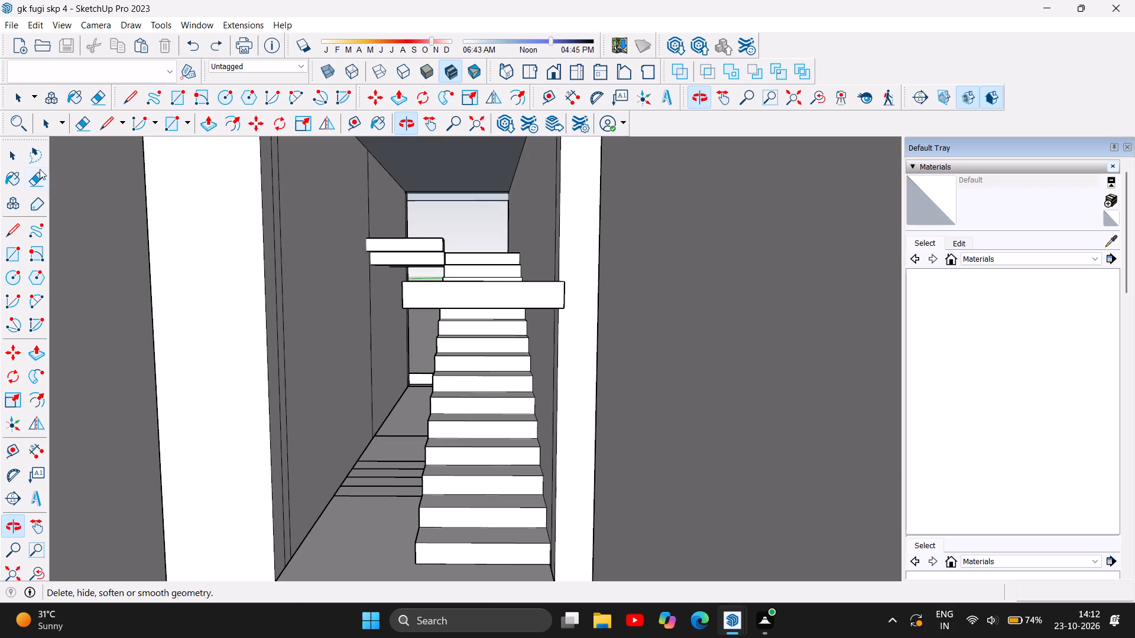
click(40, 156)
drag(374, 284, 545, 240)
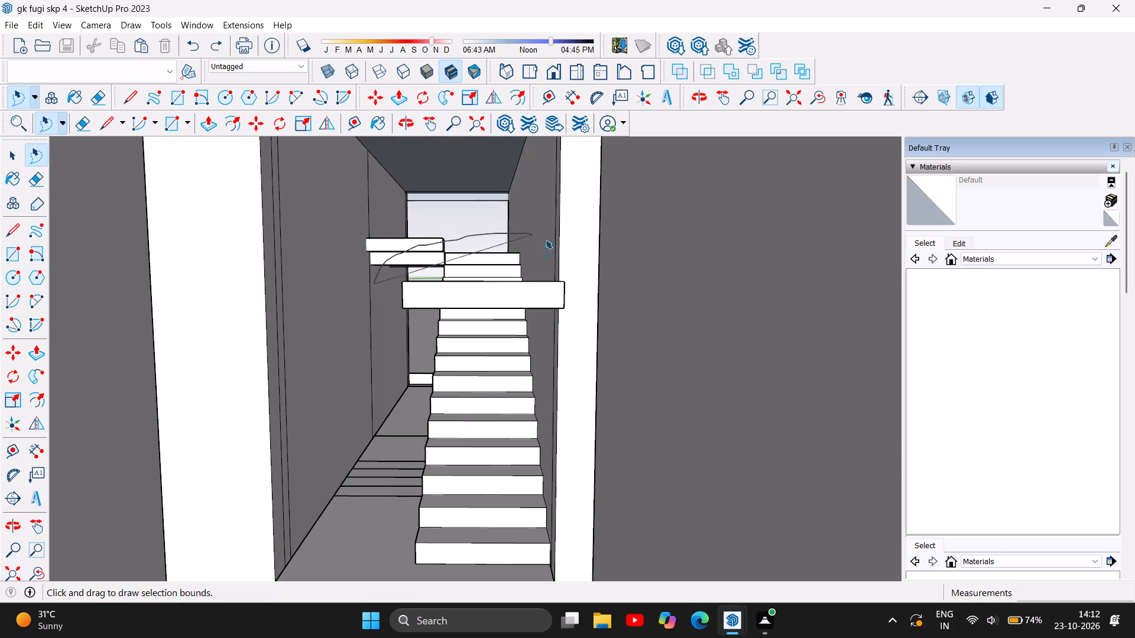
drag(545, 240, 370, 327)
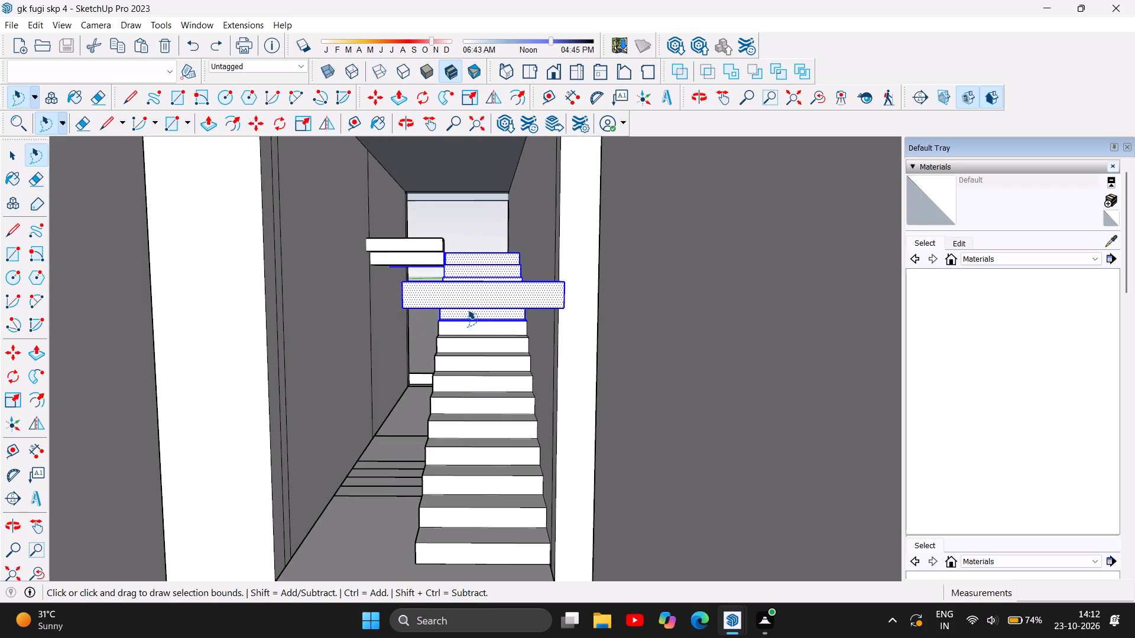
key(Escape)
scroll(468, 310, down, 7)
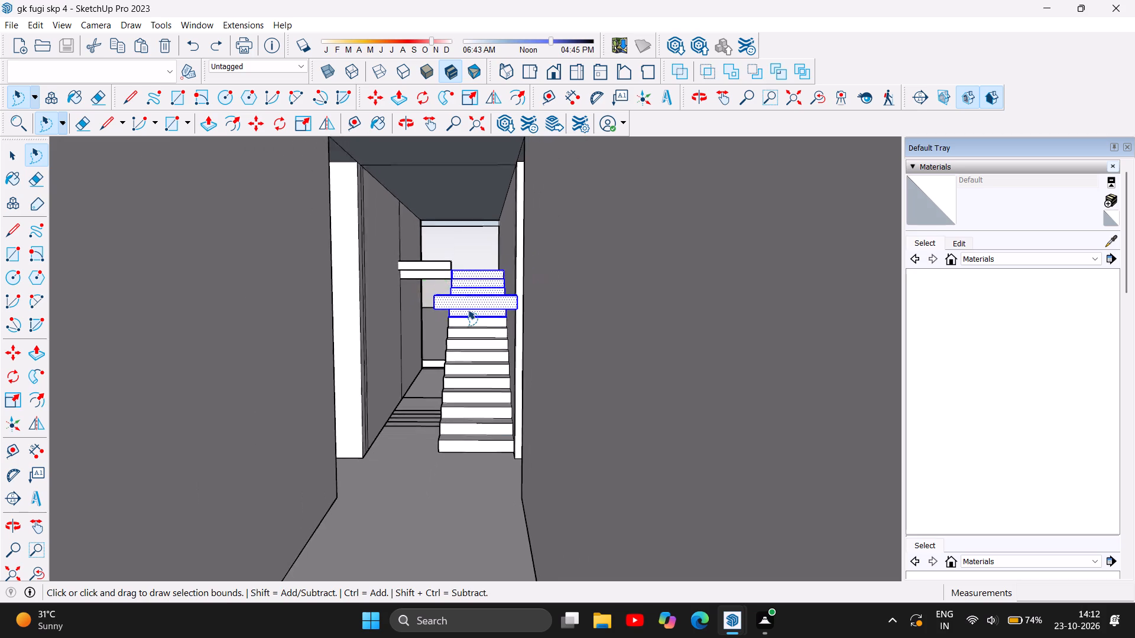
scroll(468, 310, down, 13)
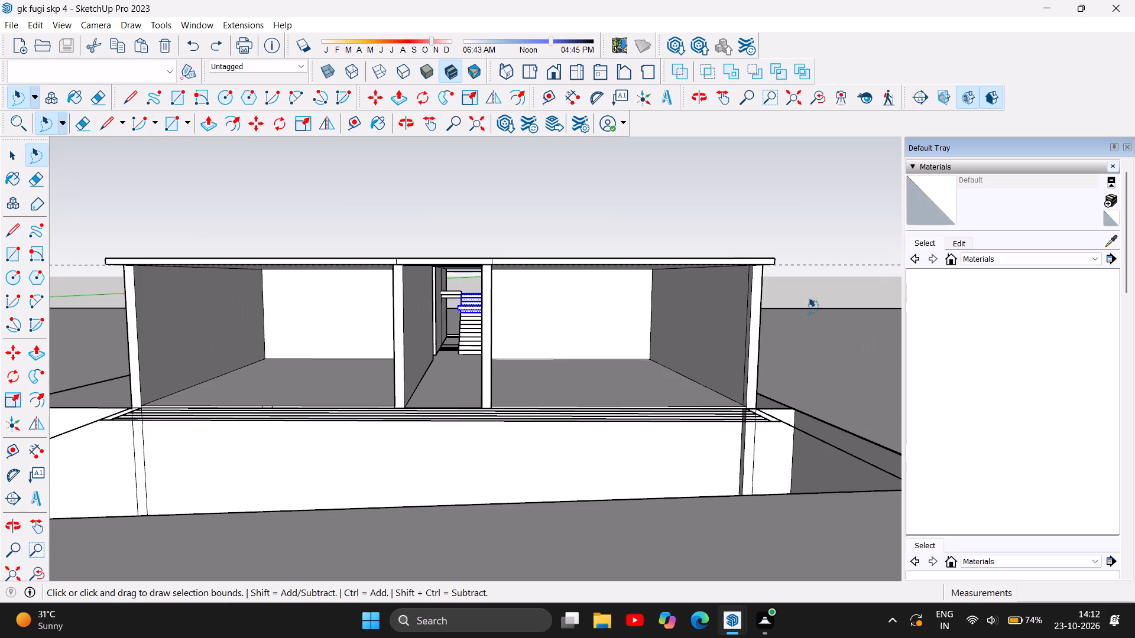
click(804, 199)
Lasso-select the topmost step block of the second flight, copy it, and paste the copy in the corridor just above the existing blocks.
scroll(419, 288, up, 11)
scroll(460, 288, down, 4)
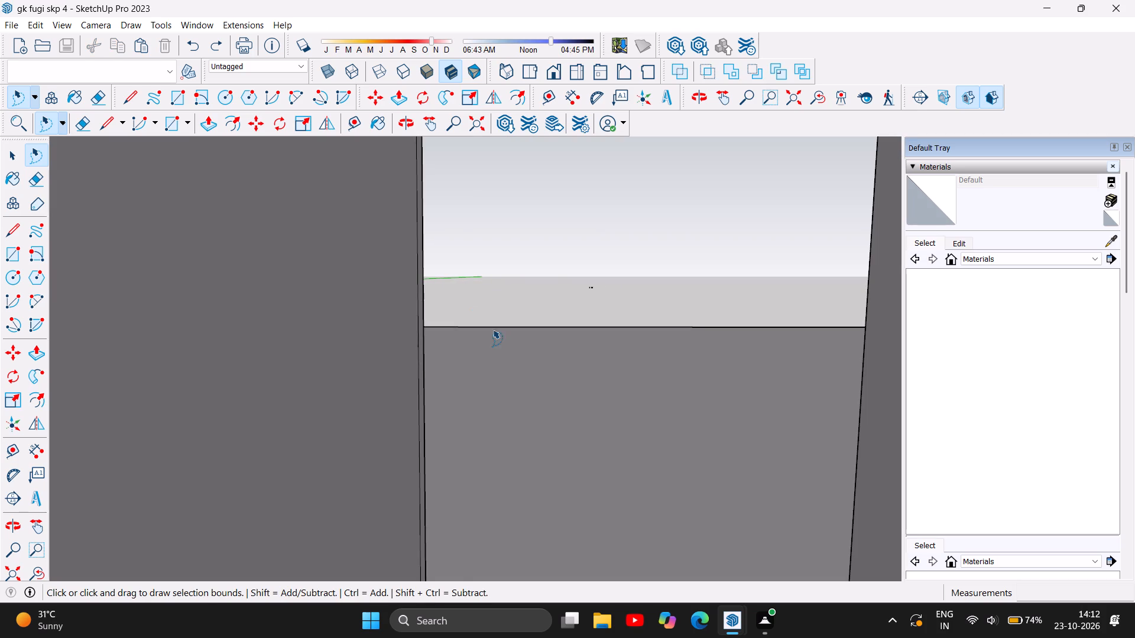
scroll(485, 315, down, 3)
scroll(498, 335, up, 8)
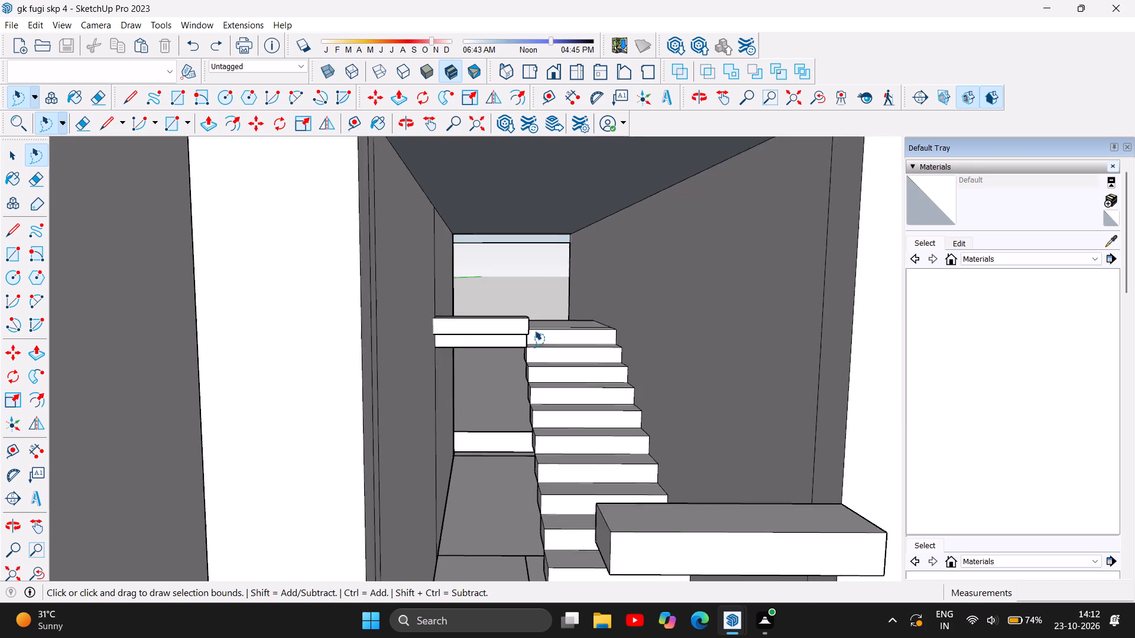
scroll(534, 331, up, 3)
drag(360, 294, 515, 289)
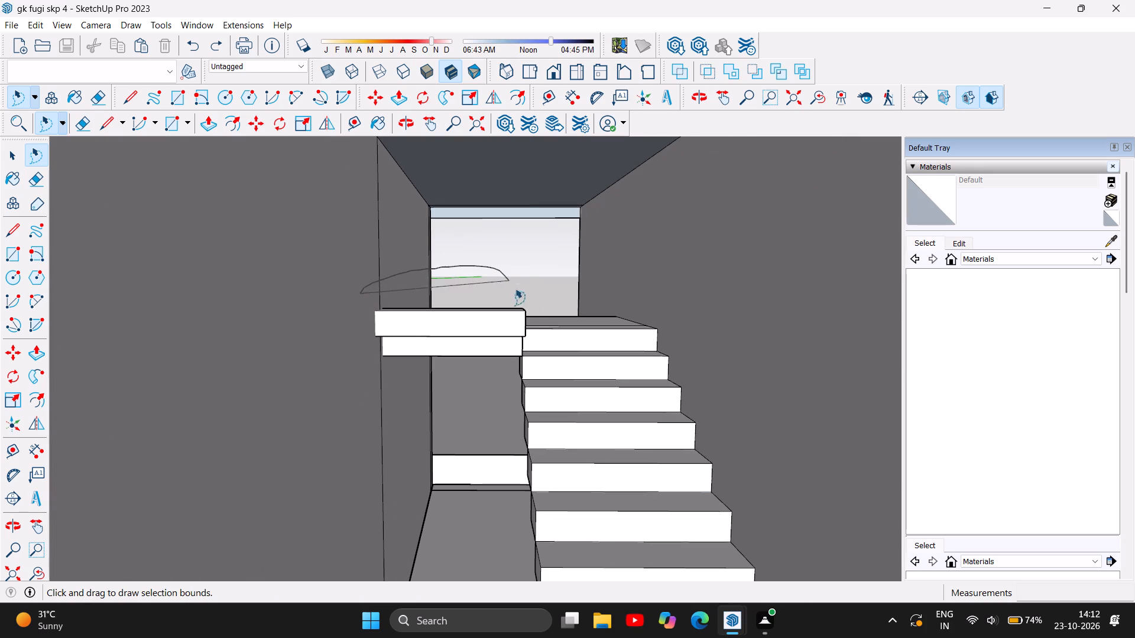
drag(515, 289, 346, 338)
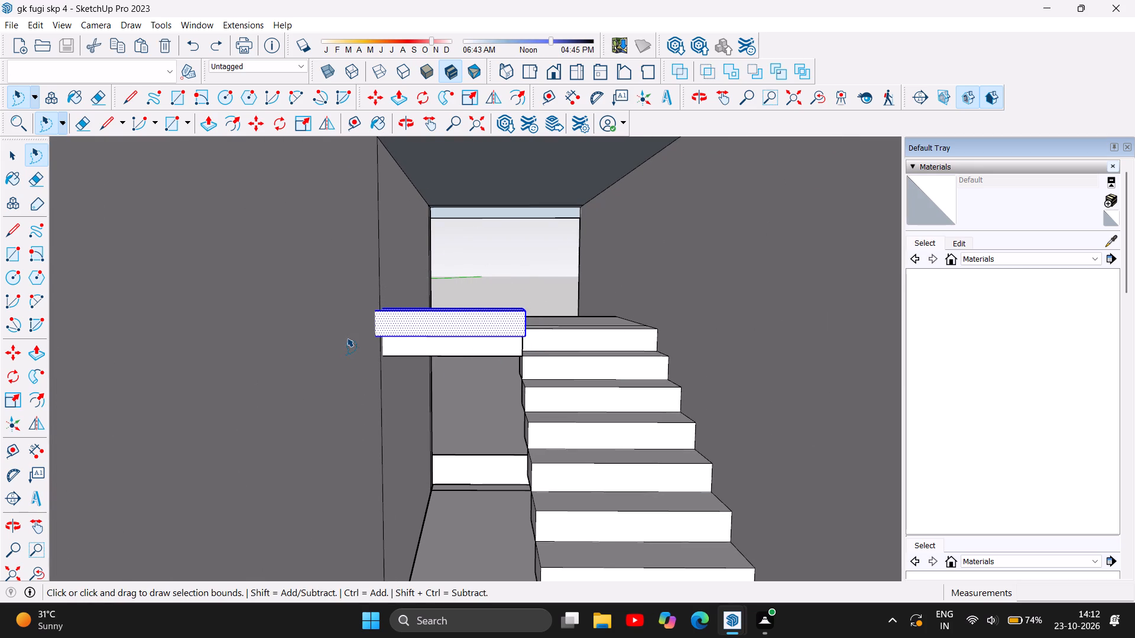
scroll(520, 336, up, 2)
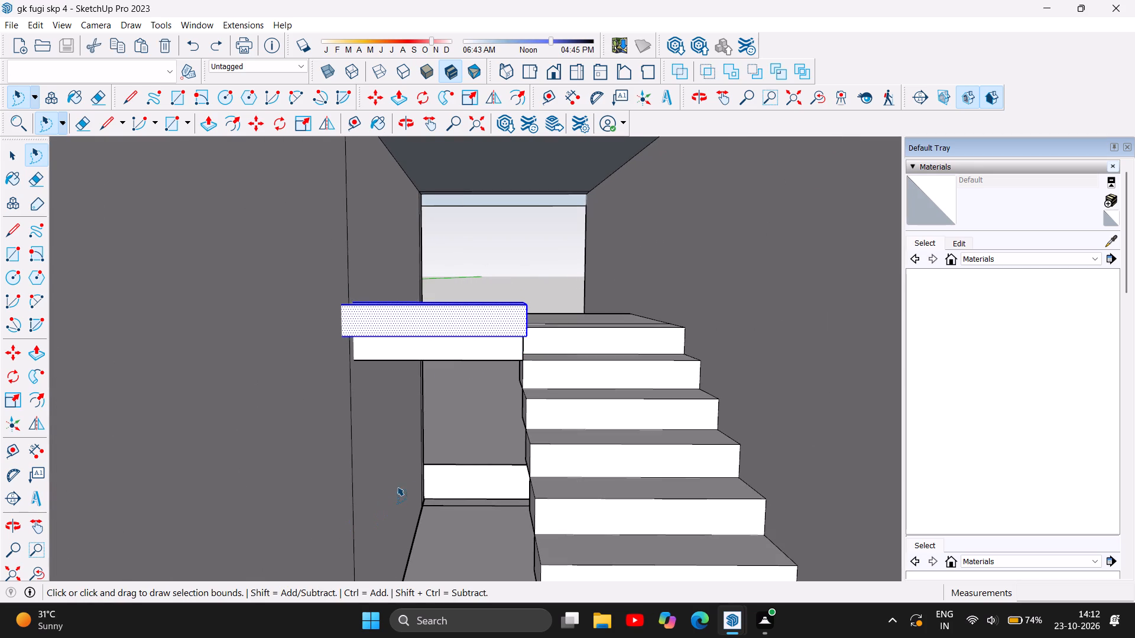
key(ctrl+c)
key(ctrl+v)
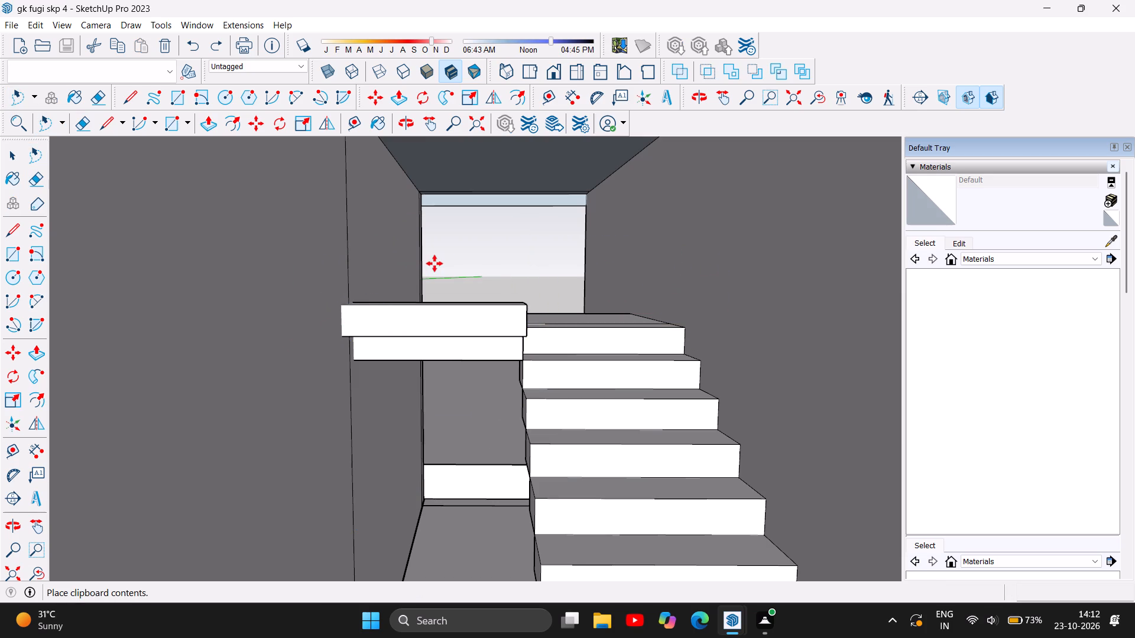
click(414, 268)
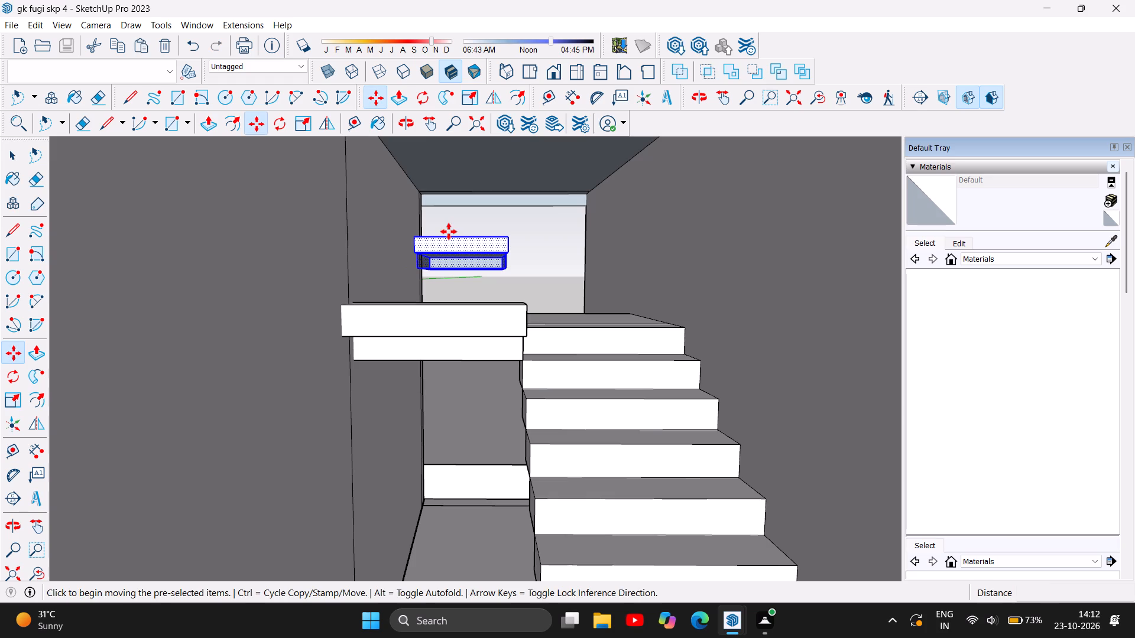
Delete the bottom front edge of the pasted step block's lower part and the face exposed behind it.
scroll(449, 232, up, 2)
scroll(449, 232, down, 3)
scroll(455, 243, up, 2)
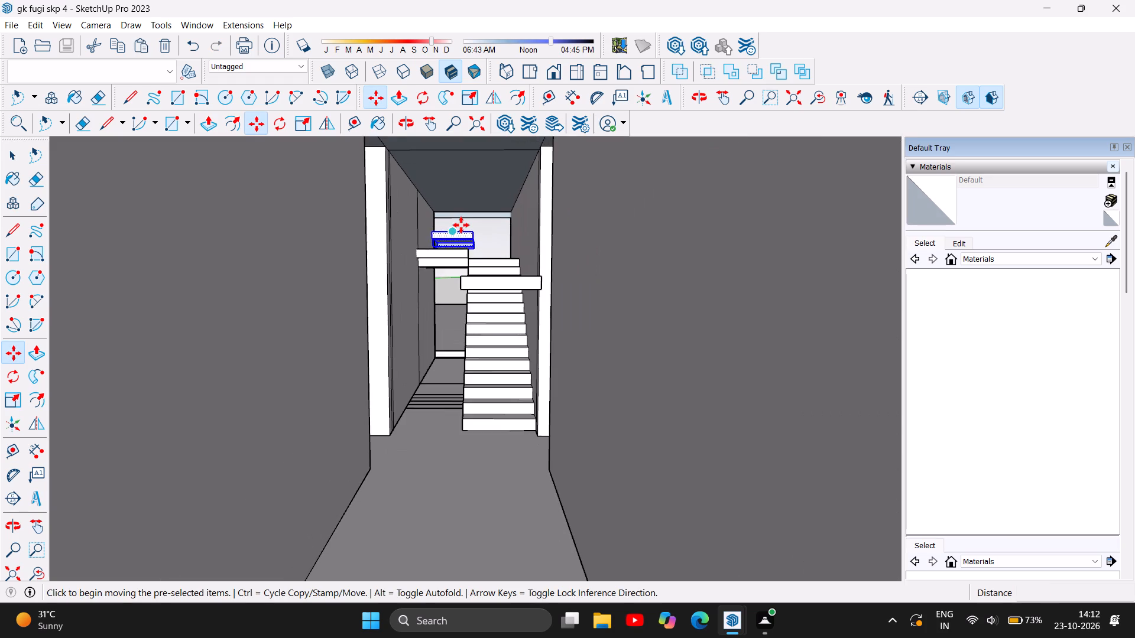
scroll(461, 225, up, 1)
scroll(460, 225, down, 1)
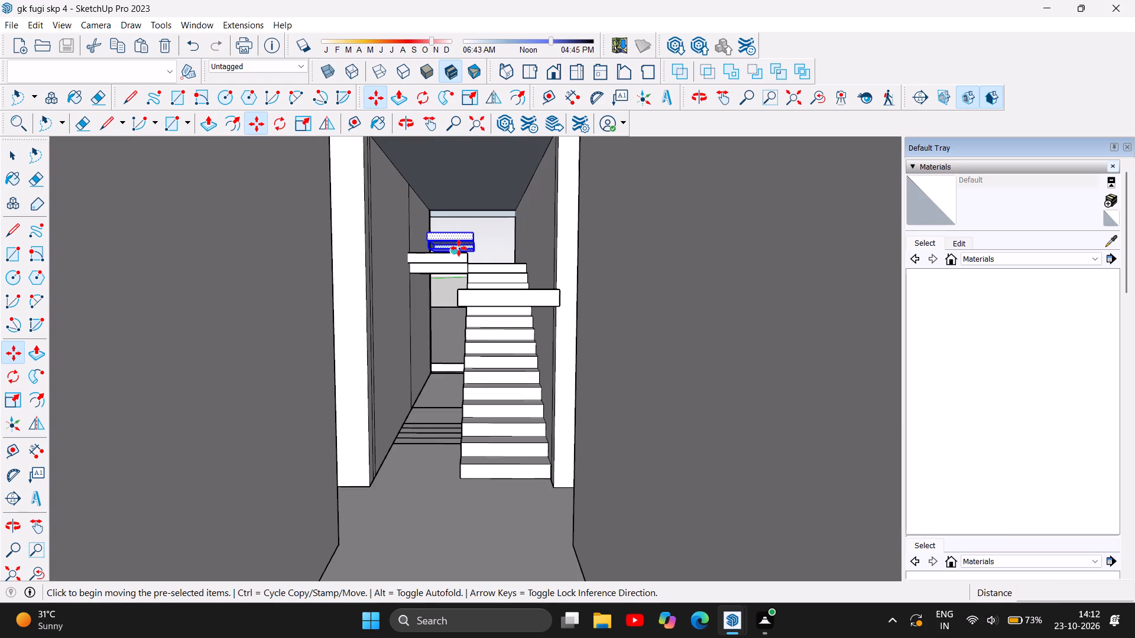
scroll(459, 248, up, 4)
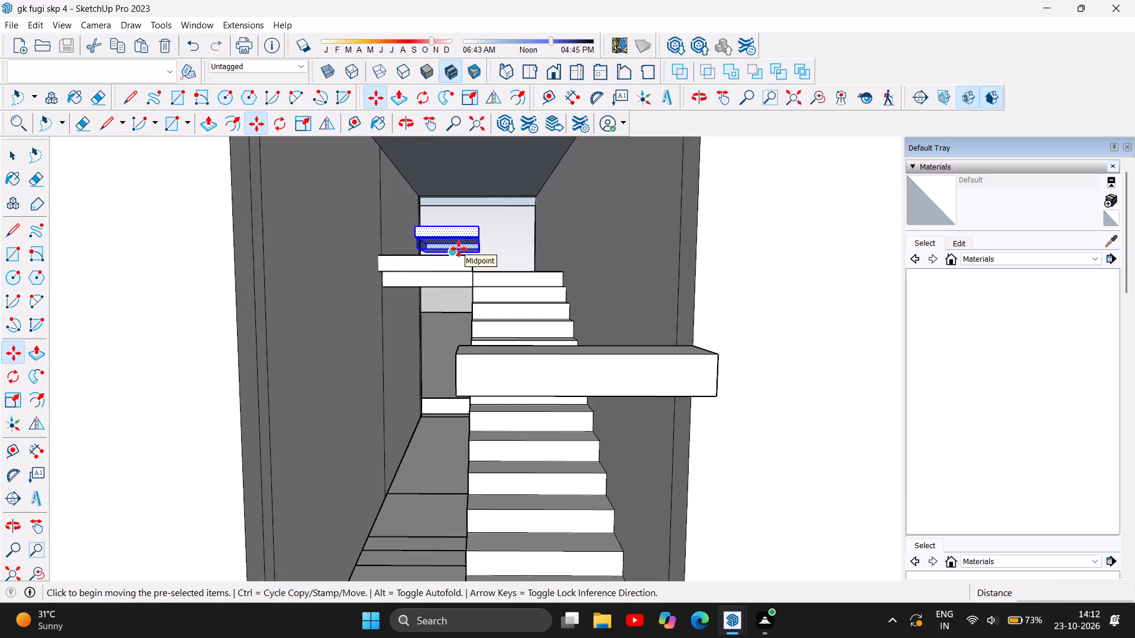
scroll(459, 249, up, 2)
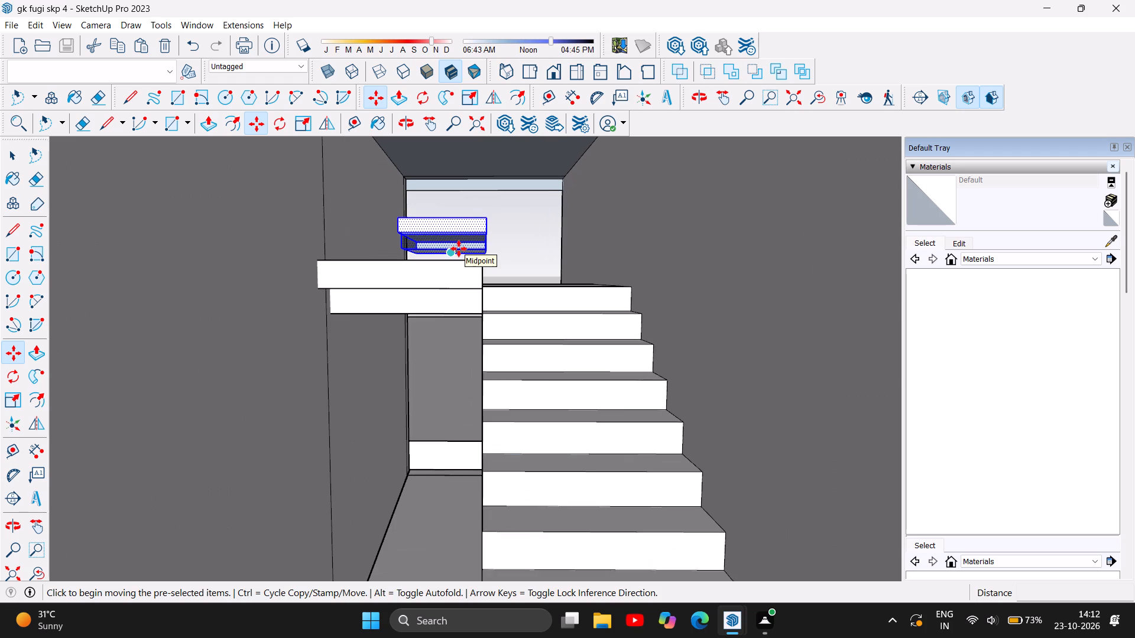
scroll(459, 249, up, 4)
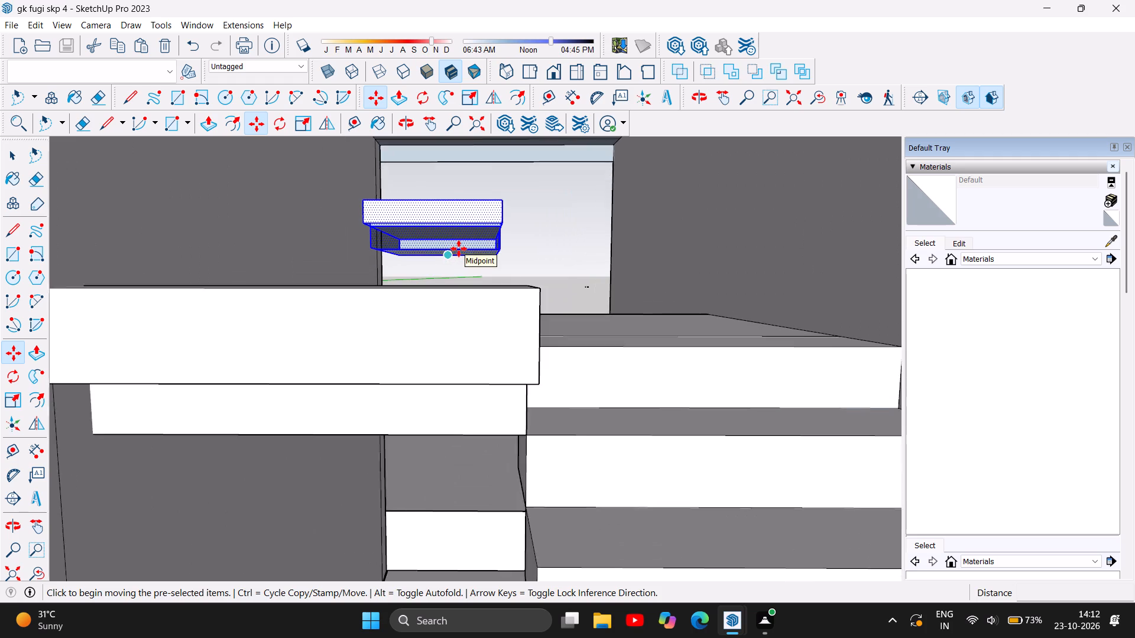
scroll(459, 249, up, 2)
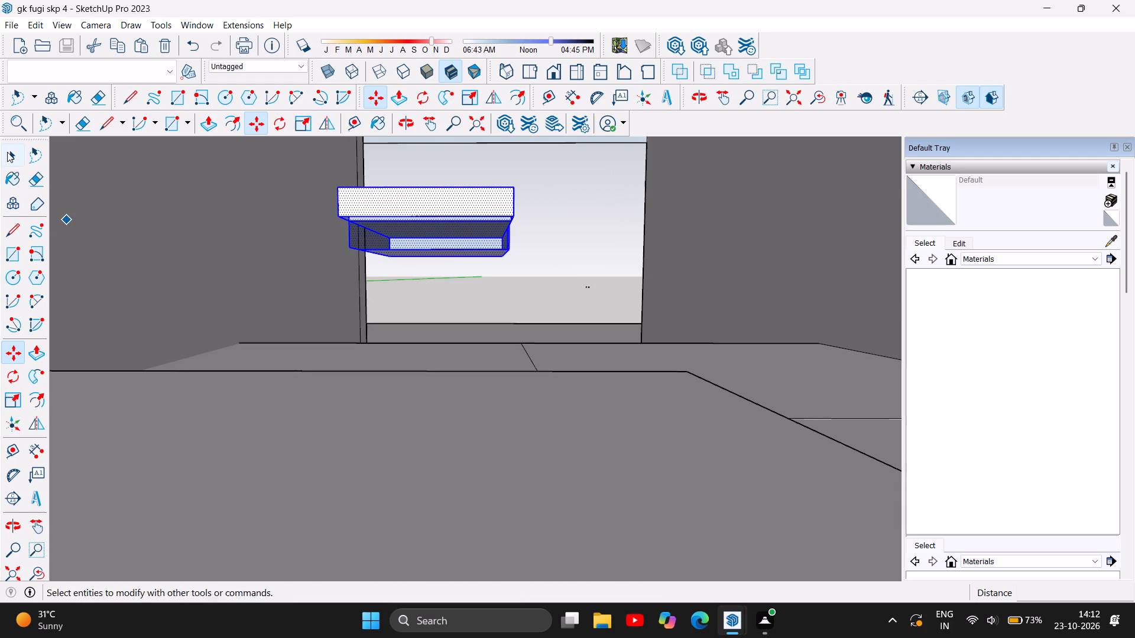
click(18, 167)
click(18, 155)
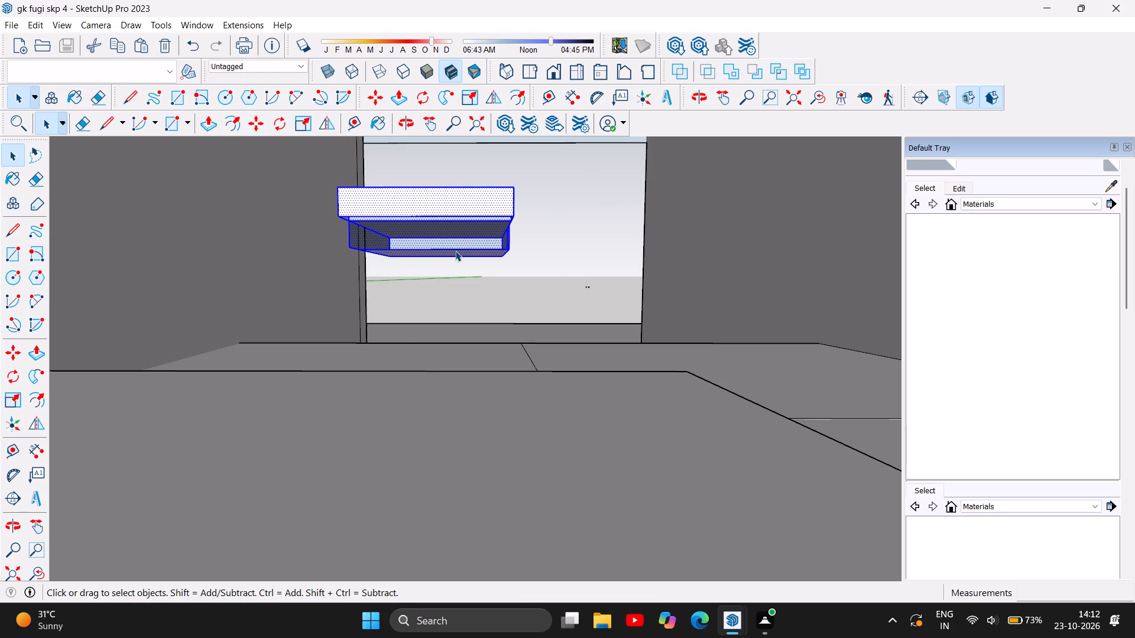
click(453, 250)
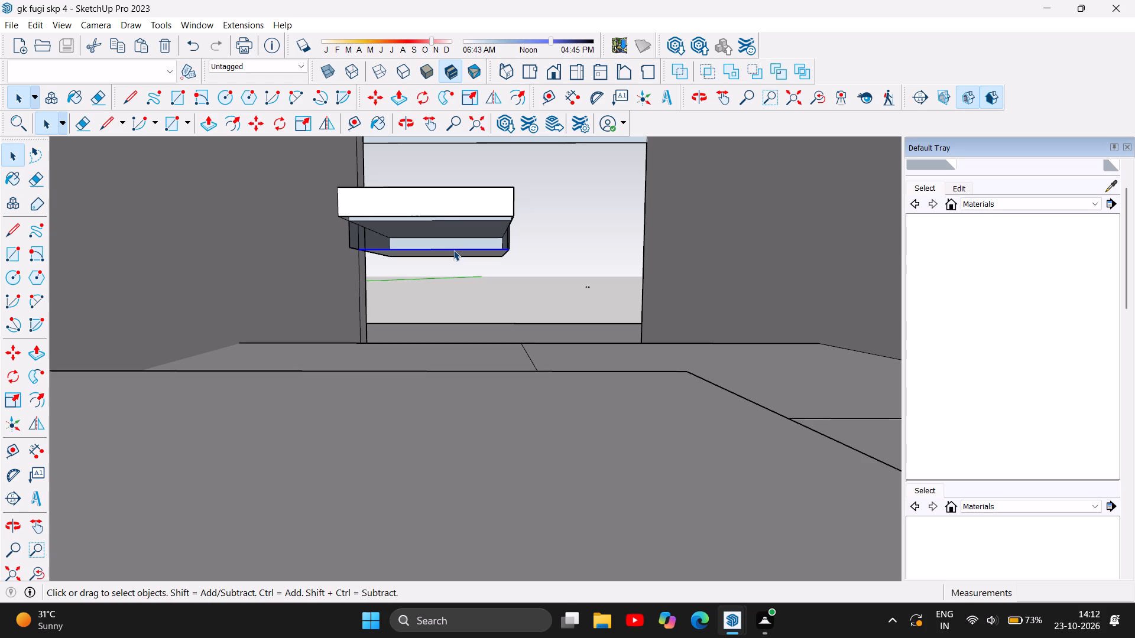
key(Delete)
click(453, 250)
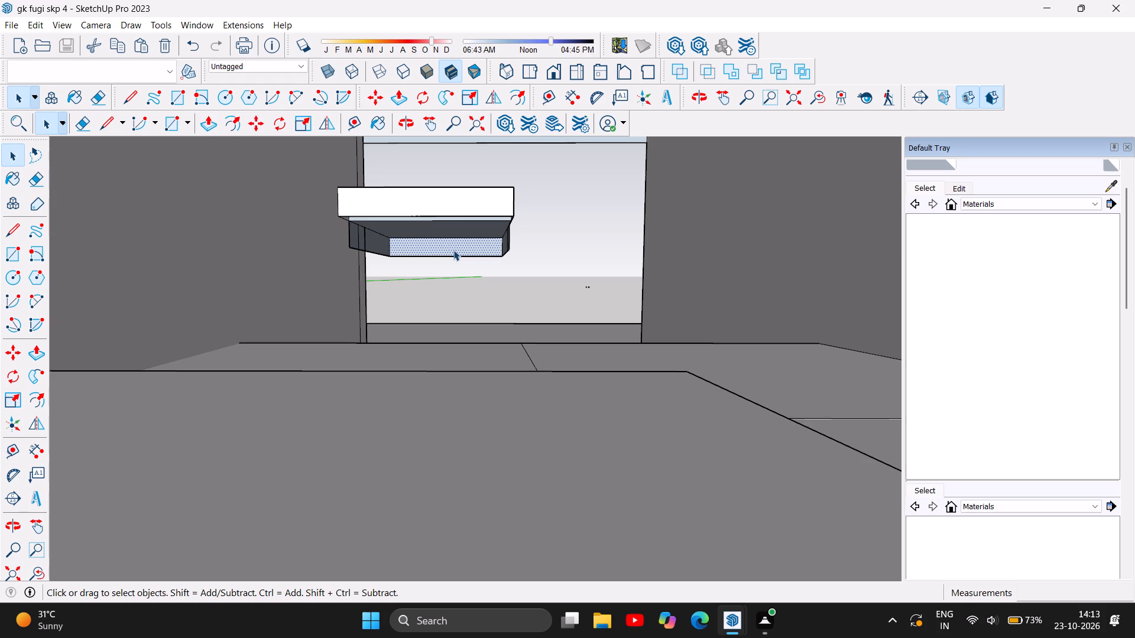
key(Delete)
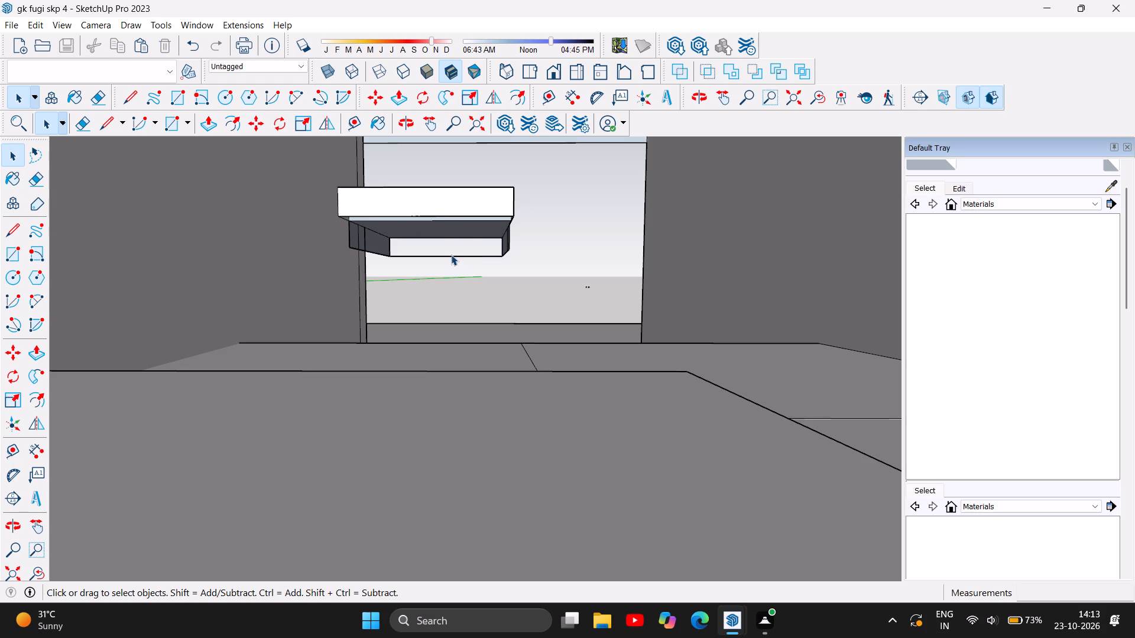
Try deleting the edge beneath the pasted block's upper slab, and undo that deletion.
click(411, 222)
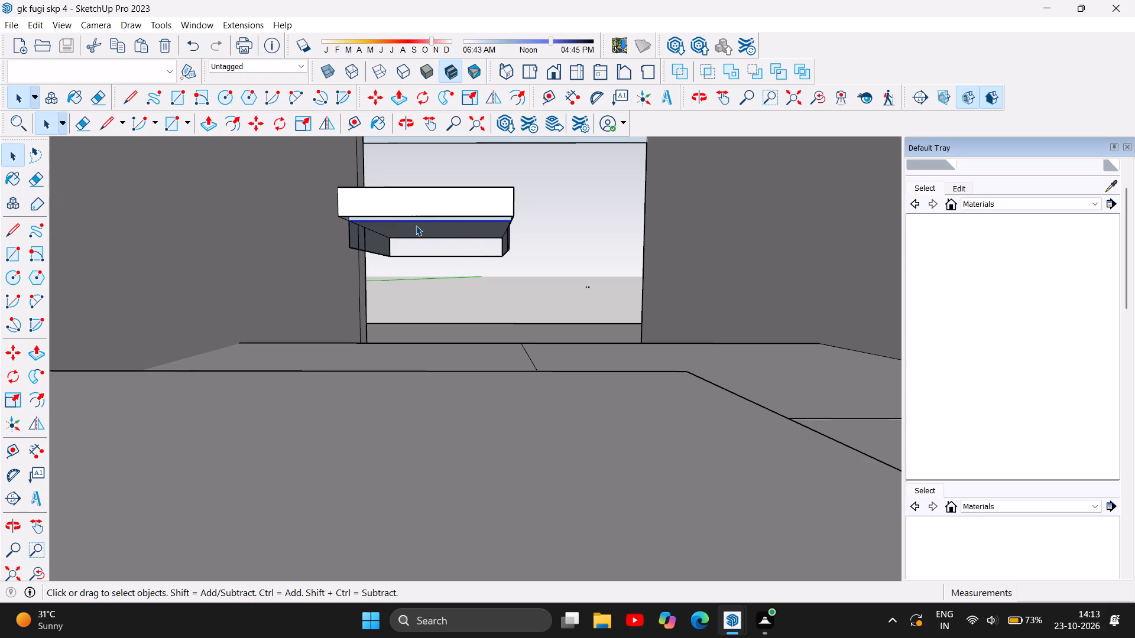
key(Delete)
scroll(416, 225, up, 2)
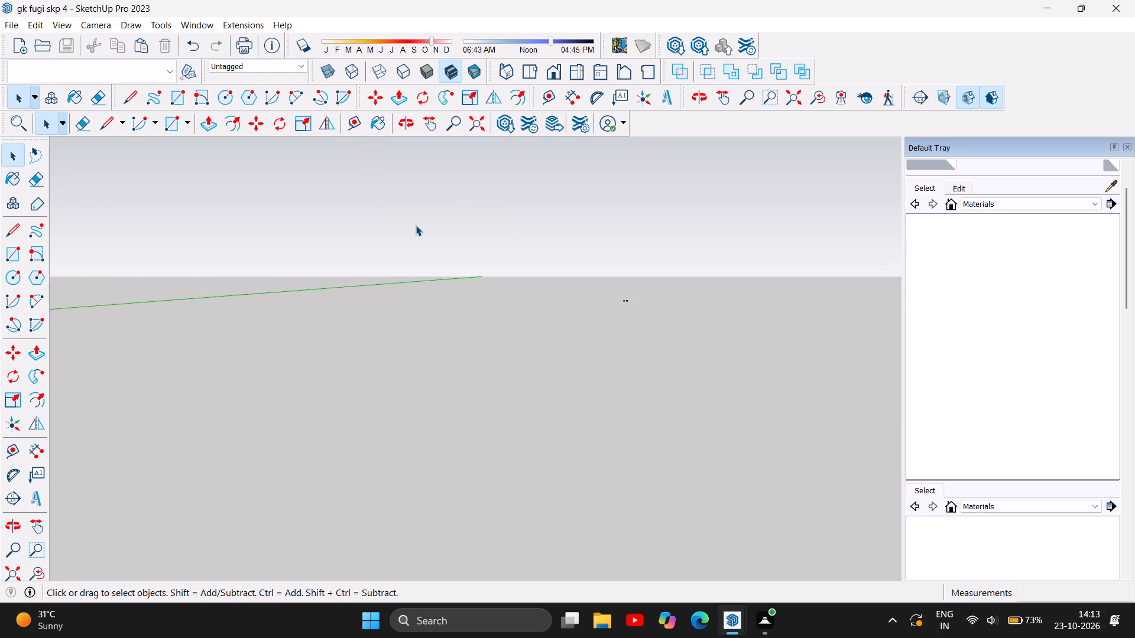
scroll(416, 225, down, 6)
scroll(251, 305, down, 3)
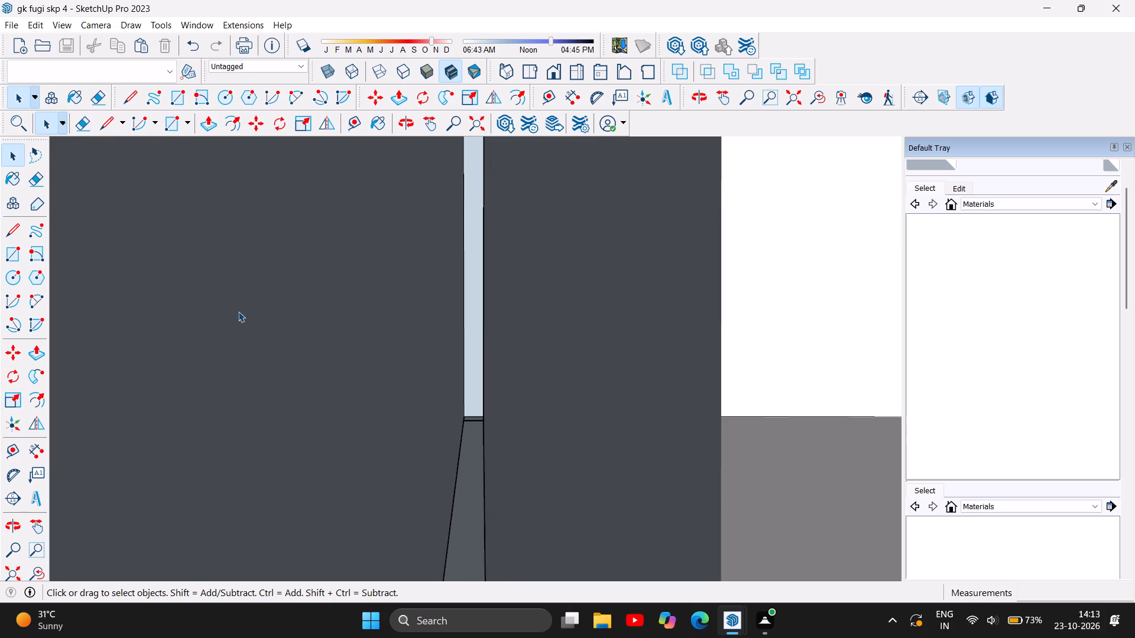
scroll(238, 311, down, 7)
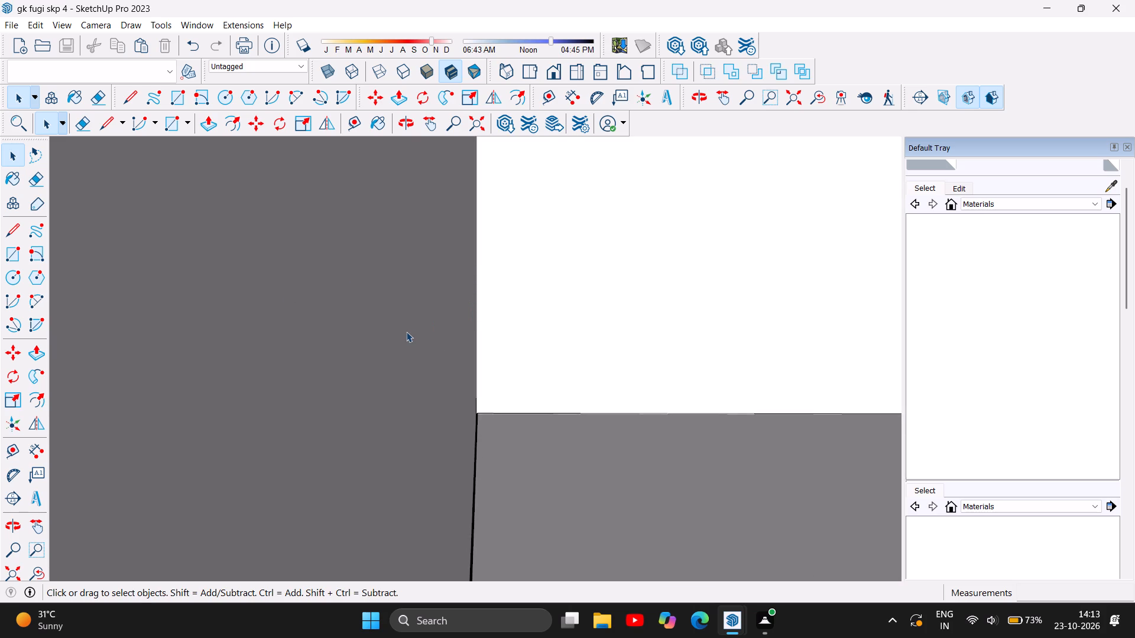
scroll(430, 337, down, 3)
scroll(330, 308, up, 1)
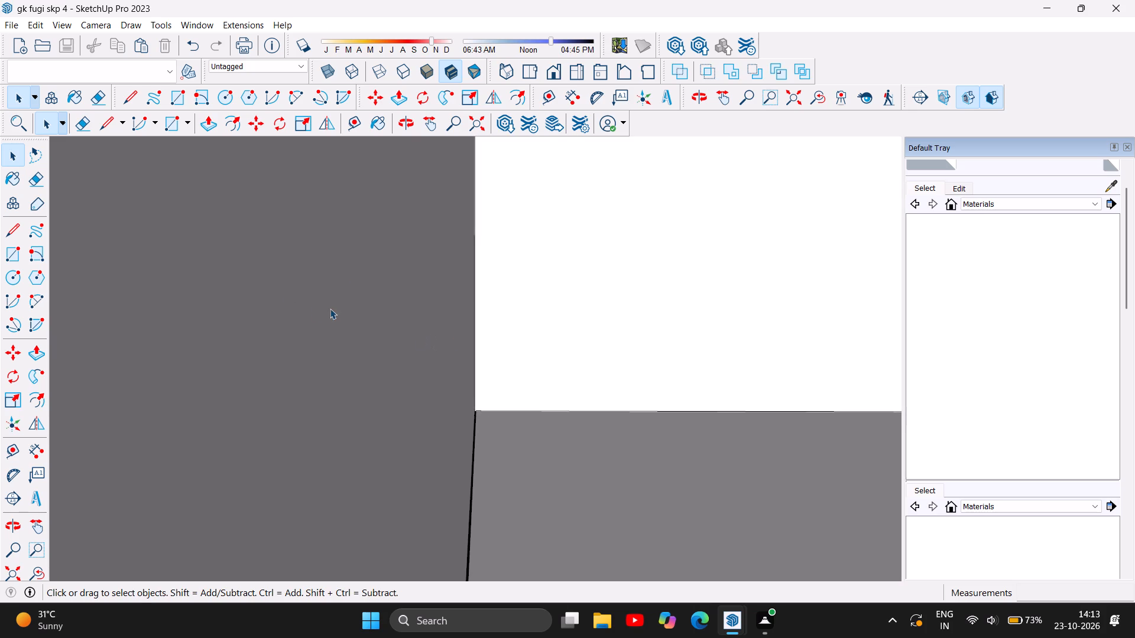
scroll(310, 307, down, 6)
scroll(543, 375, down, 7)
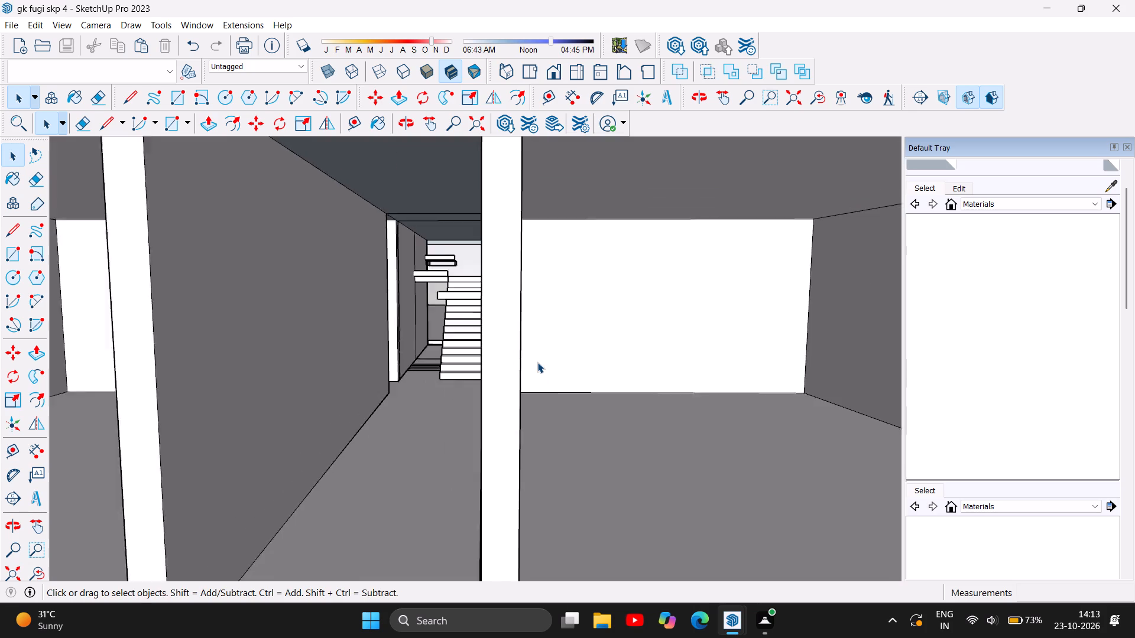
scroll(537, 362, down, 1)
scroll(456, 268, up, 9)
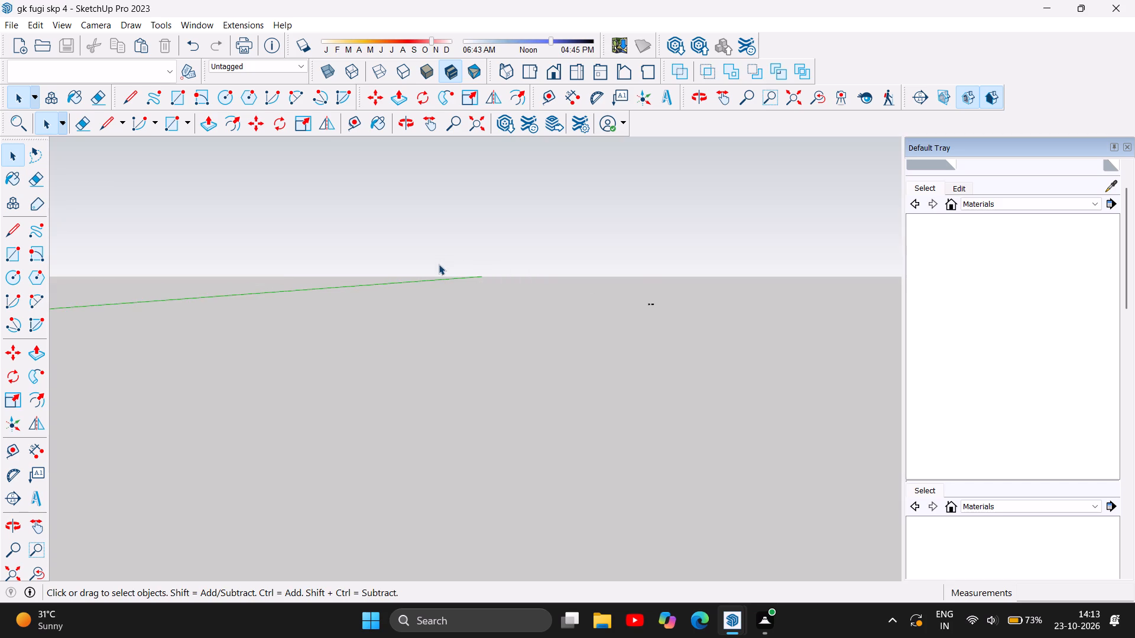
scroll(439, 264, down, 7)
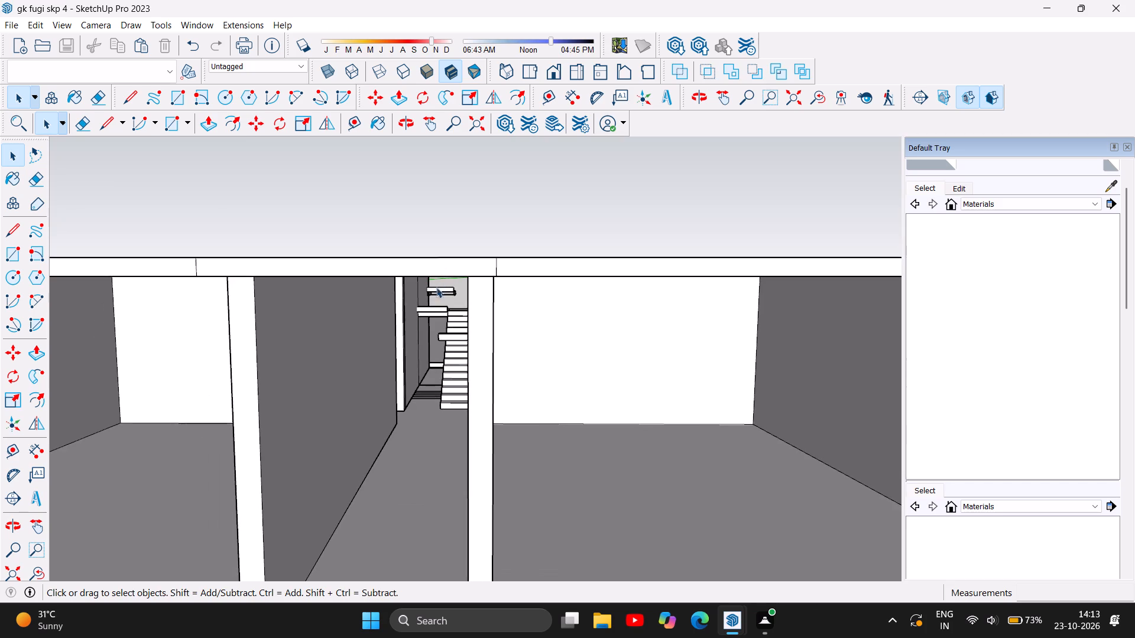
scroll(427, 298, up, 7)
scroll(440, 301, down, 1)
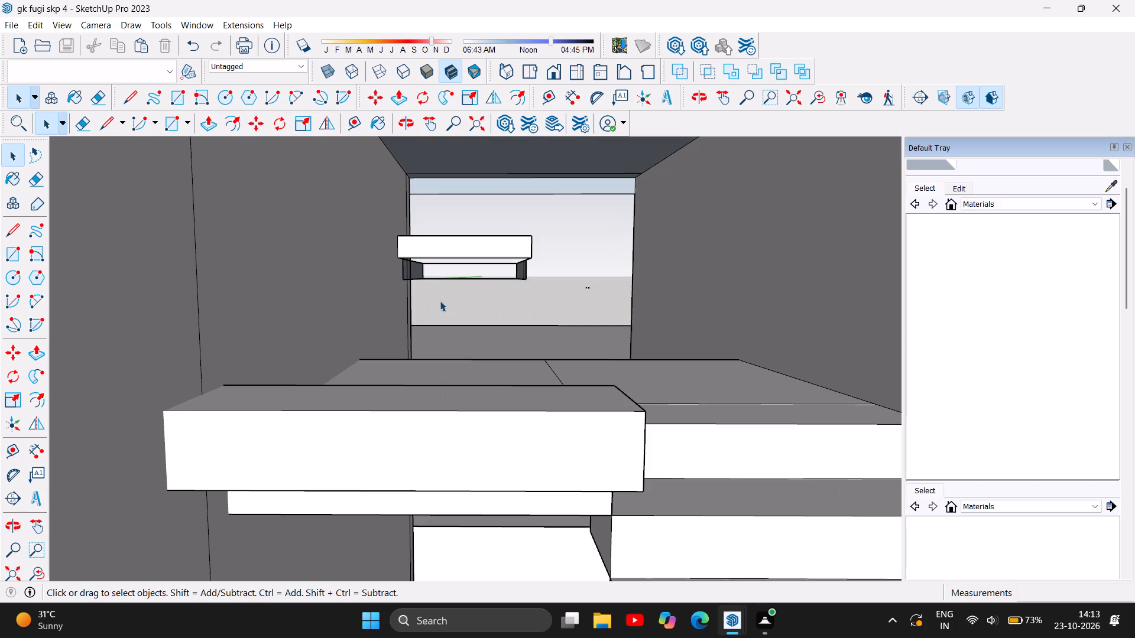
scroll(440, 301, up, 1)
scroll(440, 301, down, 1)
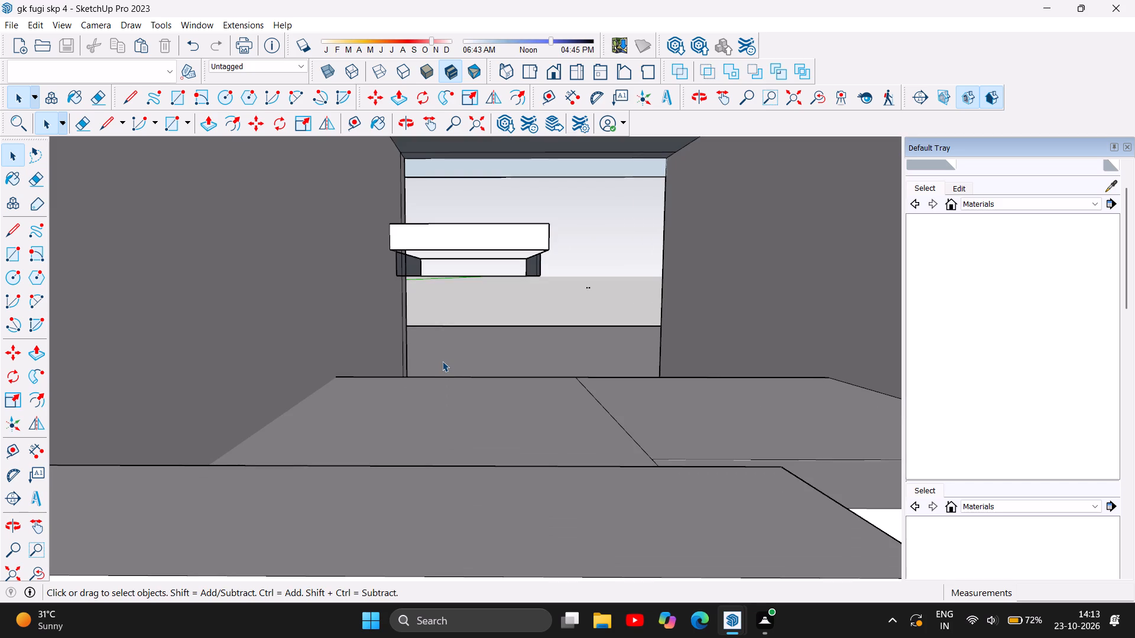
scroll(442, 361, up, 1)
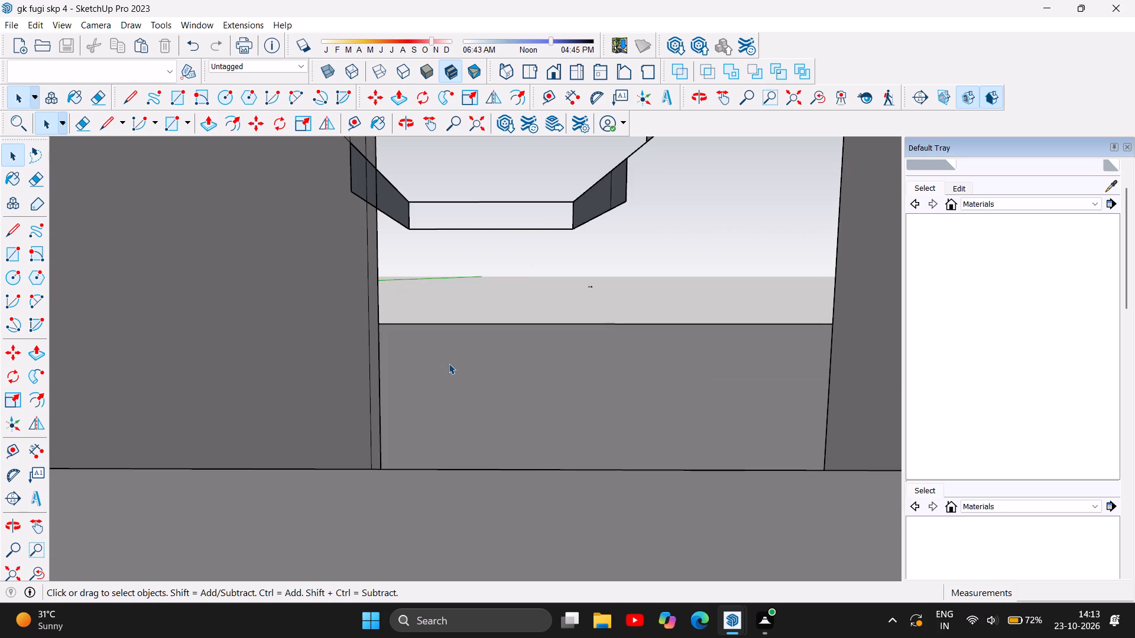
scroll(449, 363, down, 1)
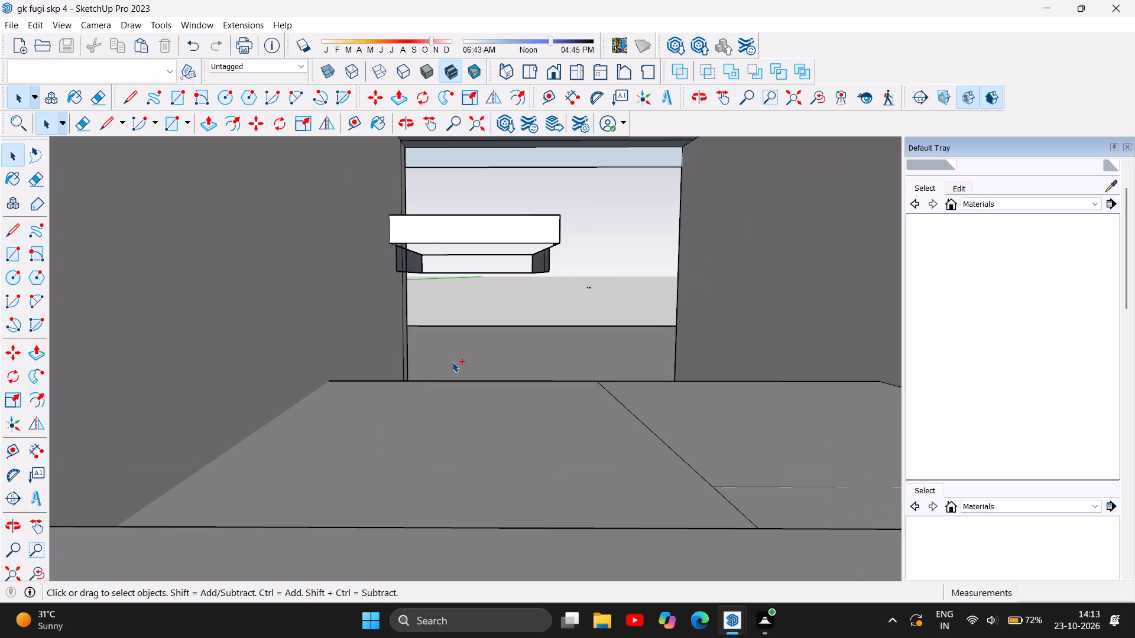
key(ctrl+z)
Delete the lower part's remaining long bottom edge and the leftover faces and edges at the end nearest the first flight.
scroll(530, 259, up, 1)
scroll(530, 259, down, 1)
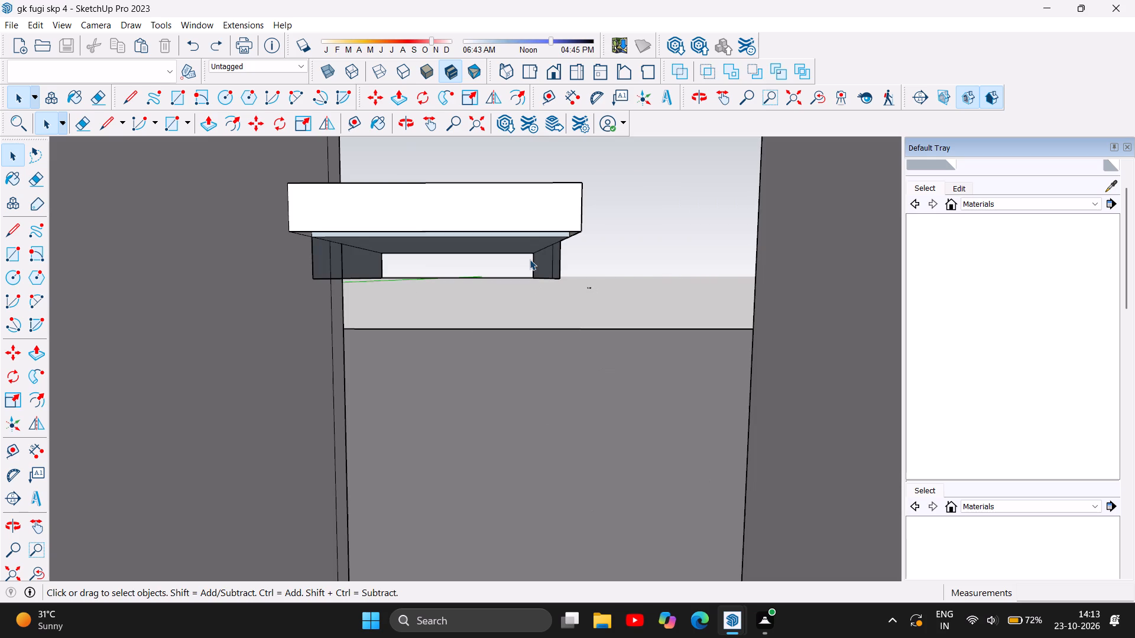
click(497, 281)
click(482, 275)
click(508, 276)
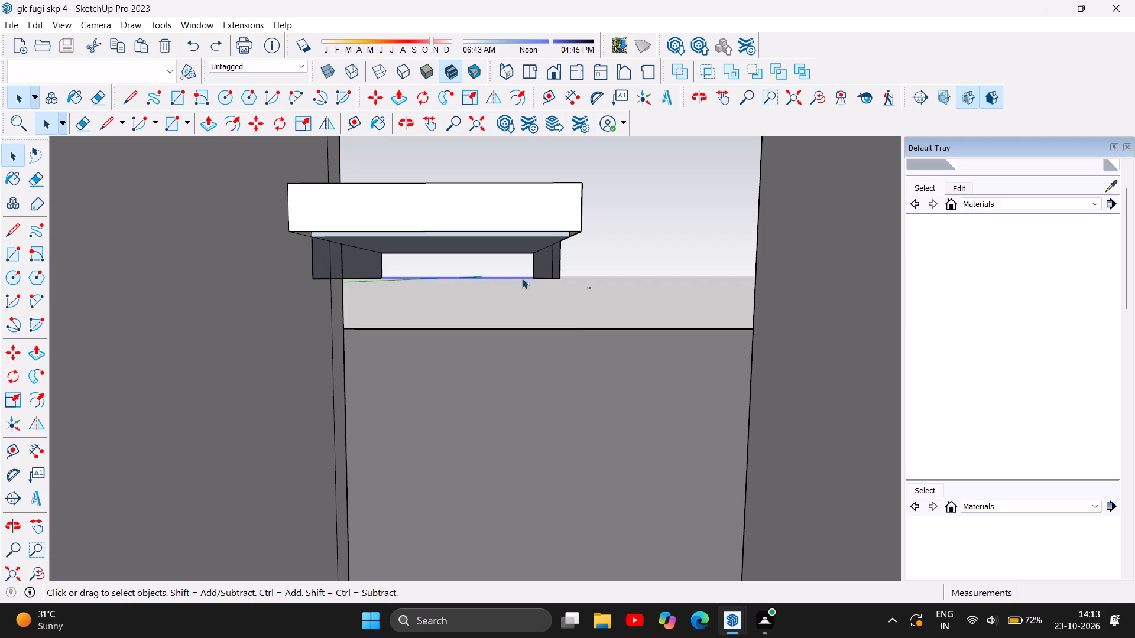
key(Delete)
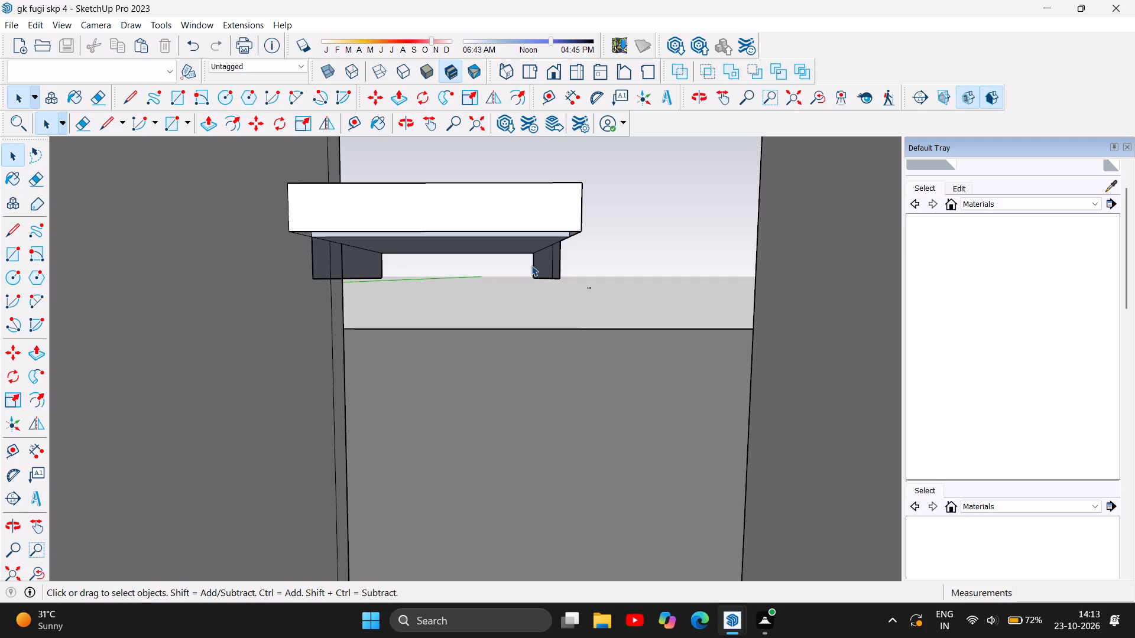
click(531, 265)
key(Delete)
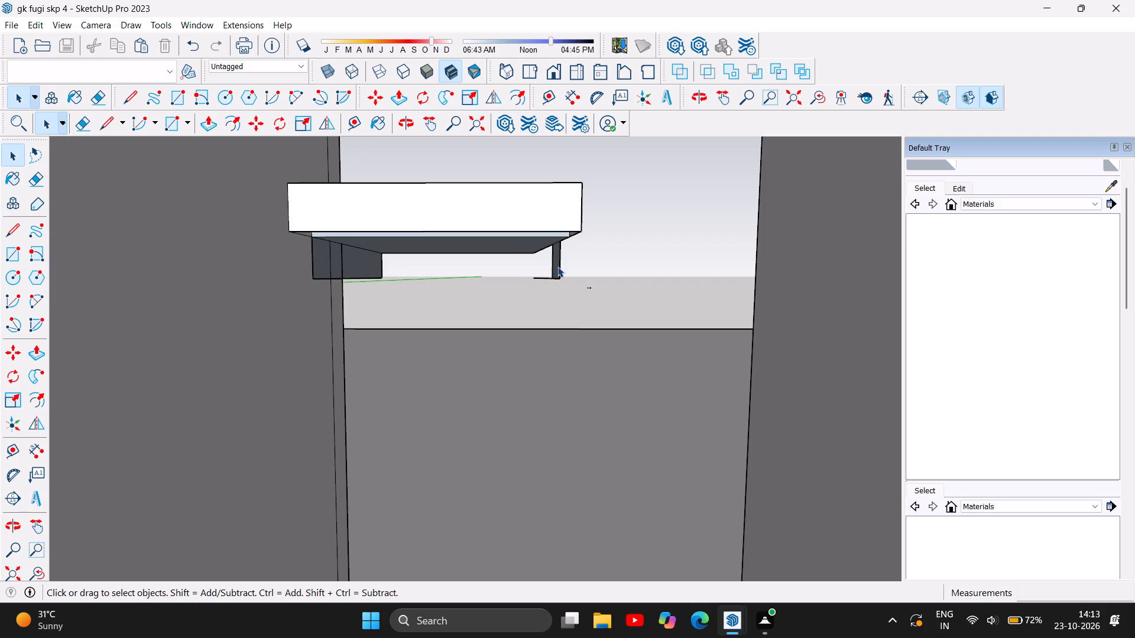
click(561, 265)
key(Delete)
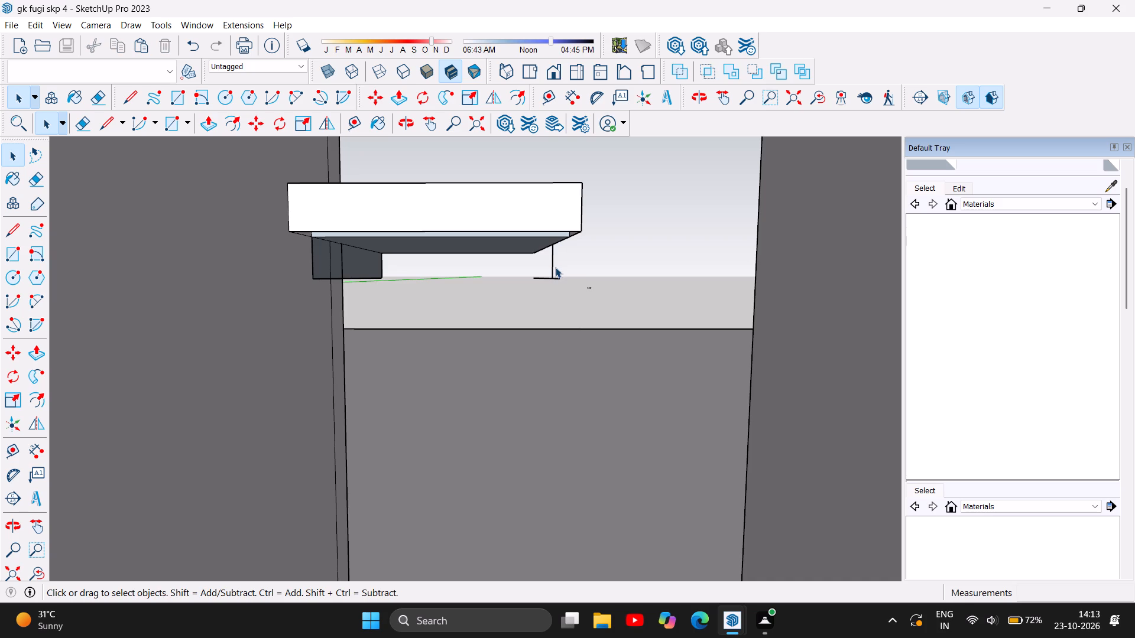
click(554, 267)
key(Delete)
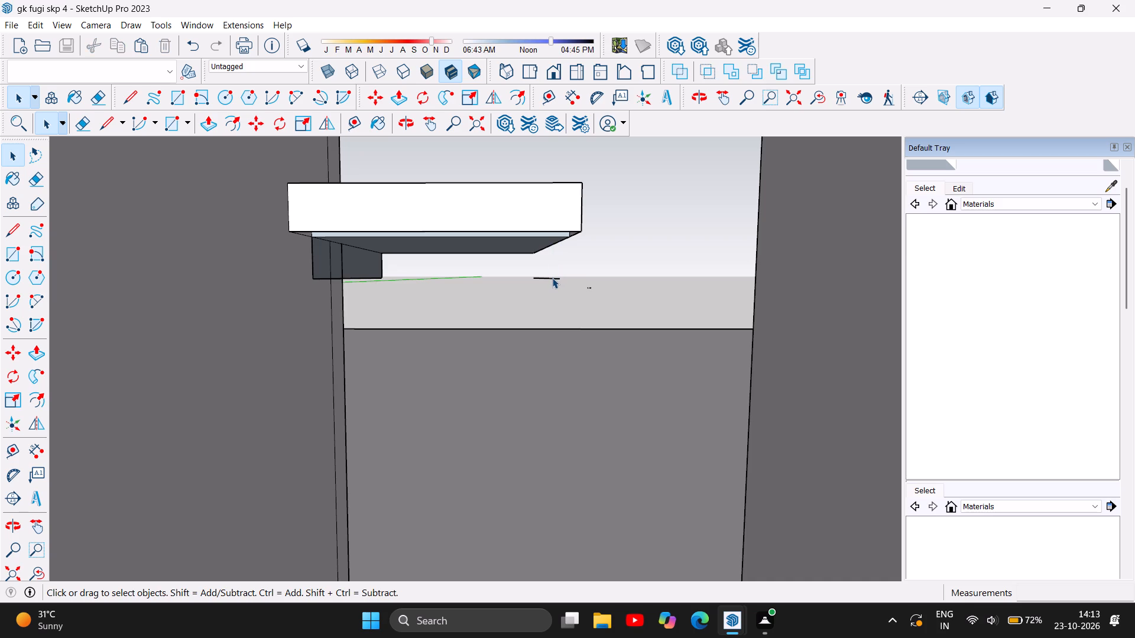
click(552, 278)
key(Delete)
Delete the leftover face and edges beneath the pasted block's slab at the end beside the corridor wall.
click(378, 272)
key(Delete)
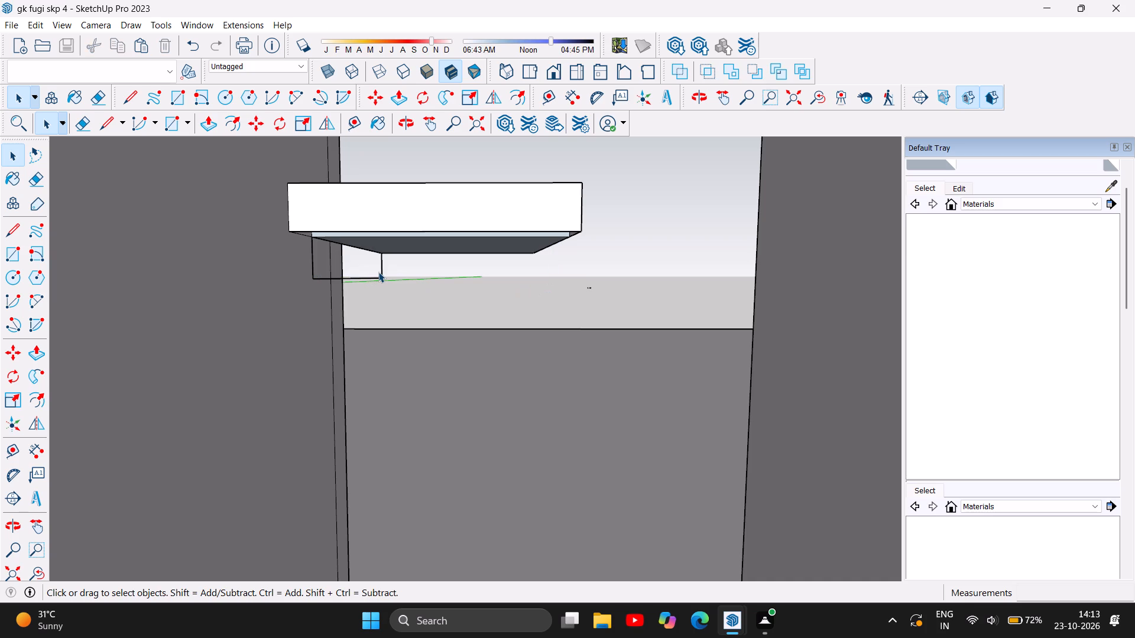
click(381, 264)
key(Delete)
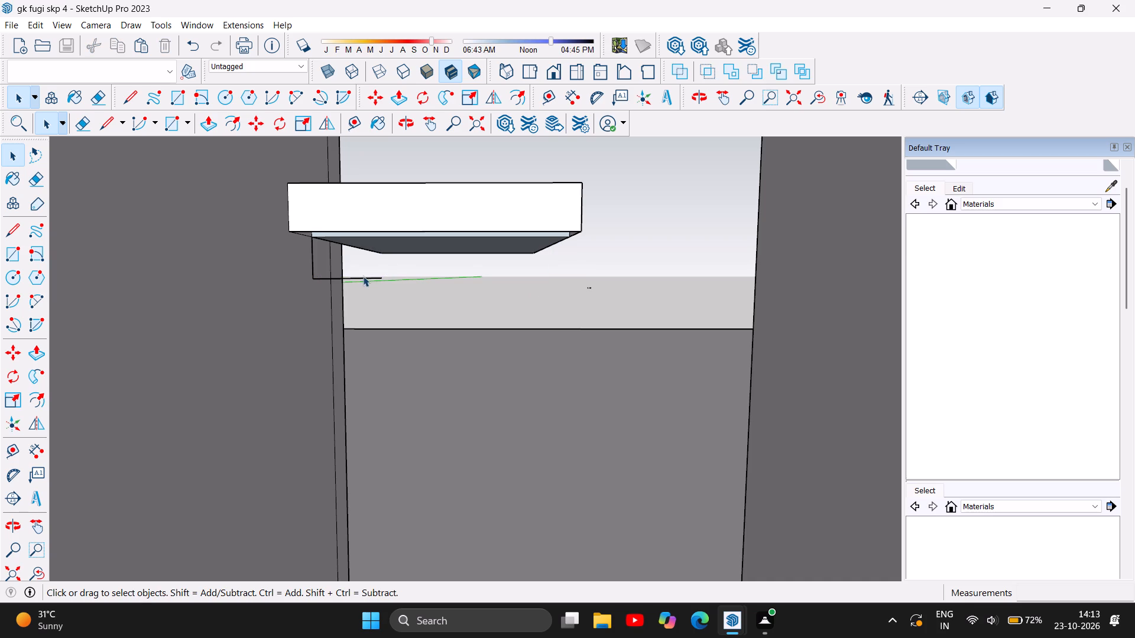
click(364, 278)
key(Delete)
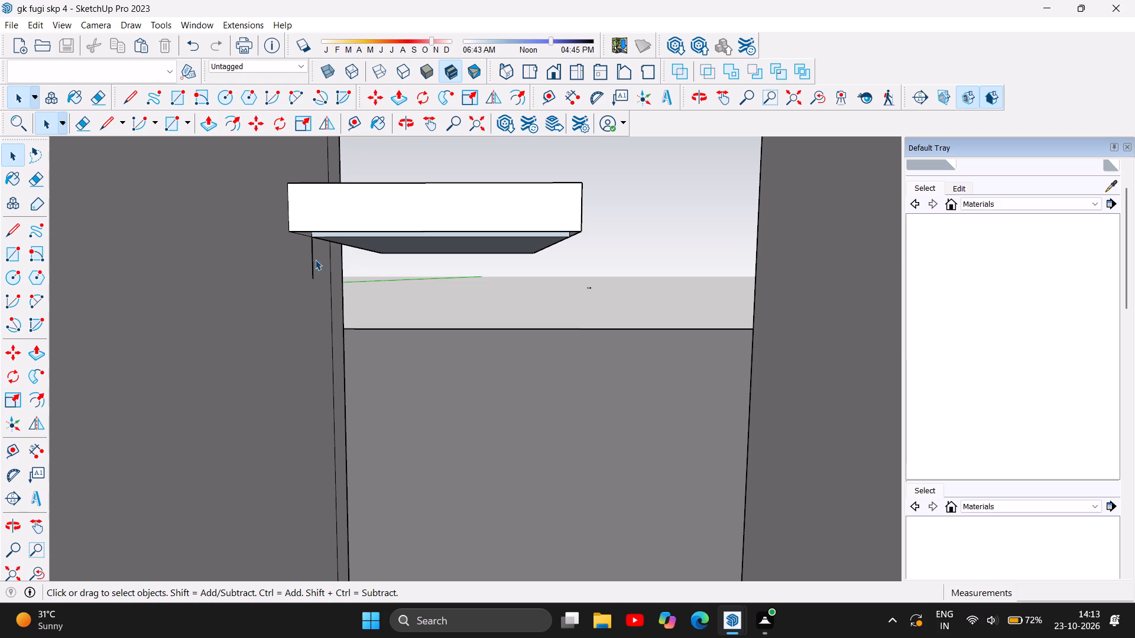
click(313, 266)
key(Delete)
Push the narrow strip face beneath the pasted step block's upper slab inward about 1' 1/16" with Push/Pull.
click(210, 123)
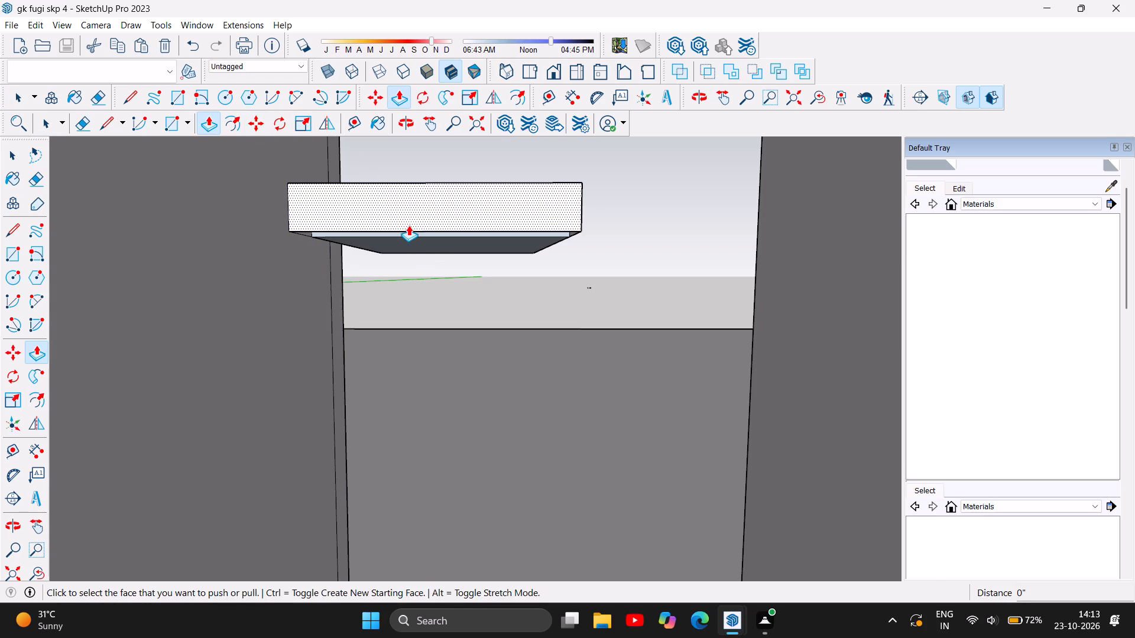
scroll(377, 228, up, 2)
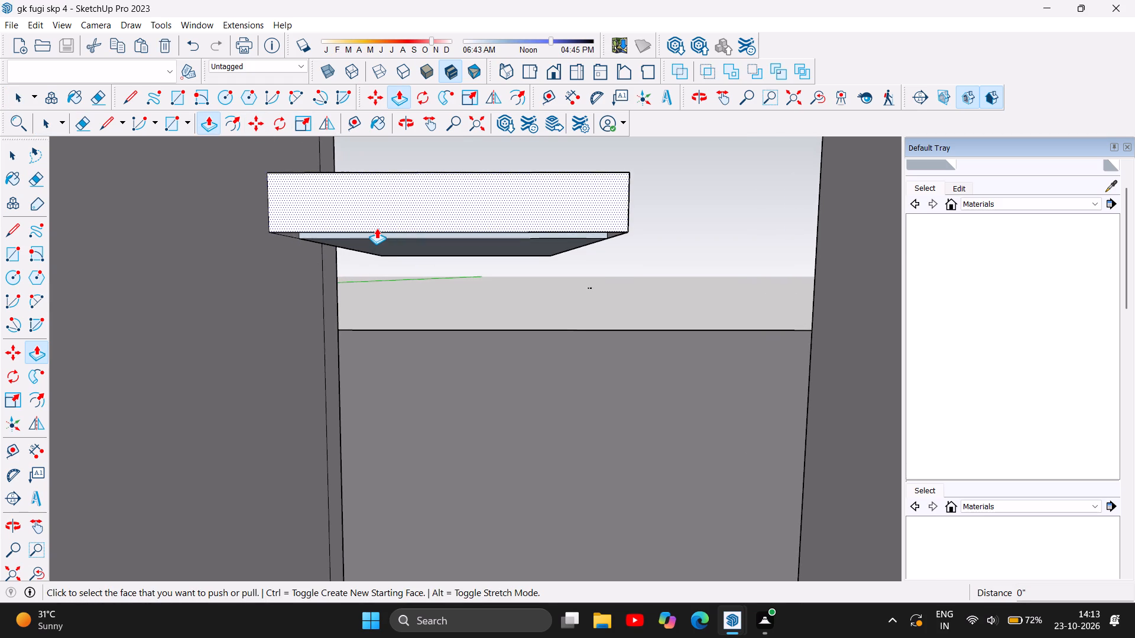
scroll(377, 228, up, 6)
click(362, 236)
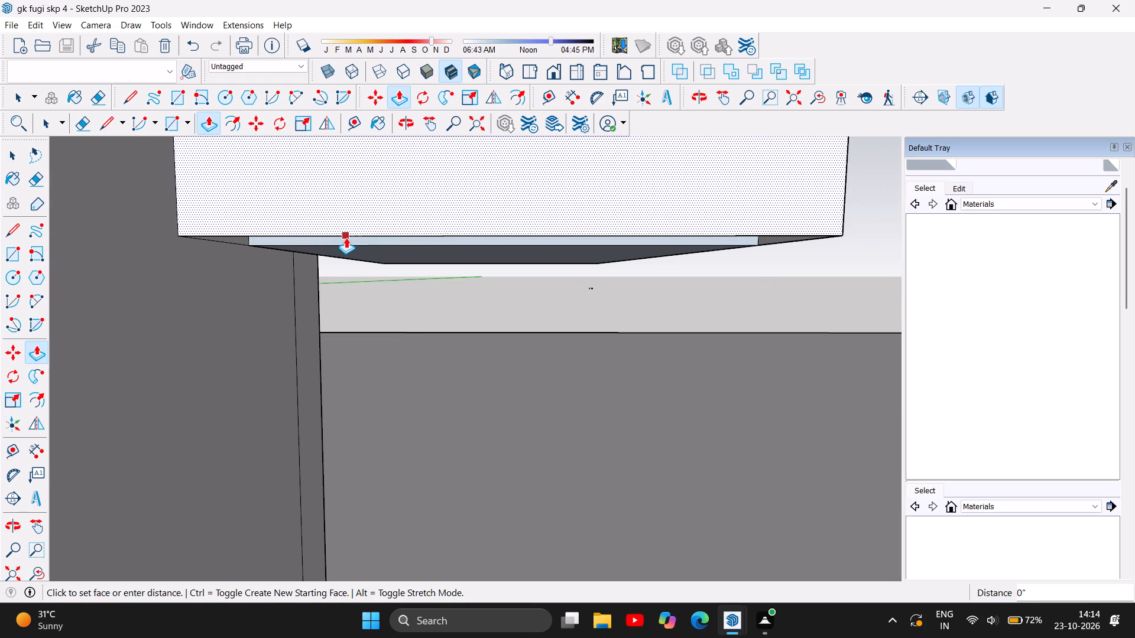
key(Escape)
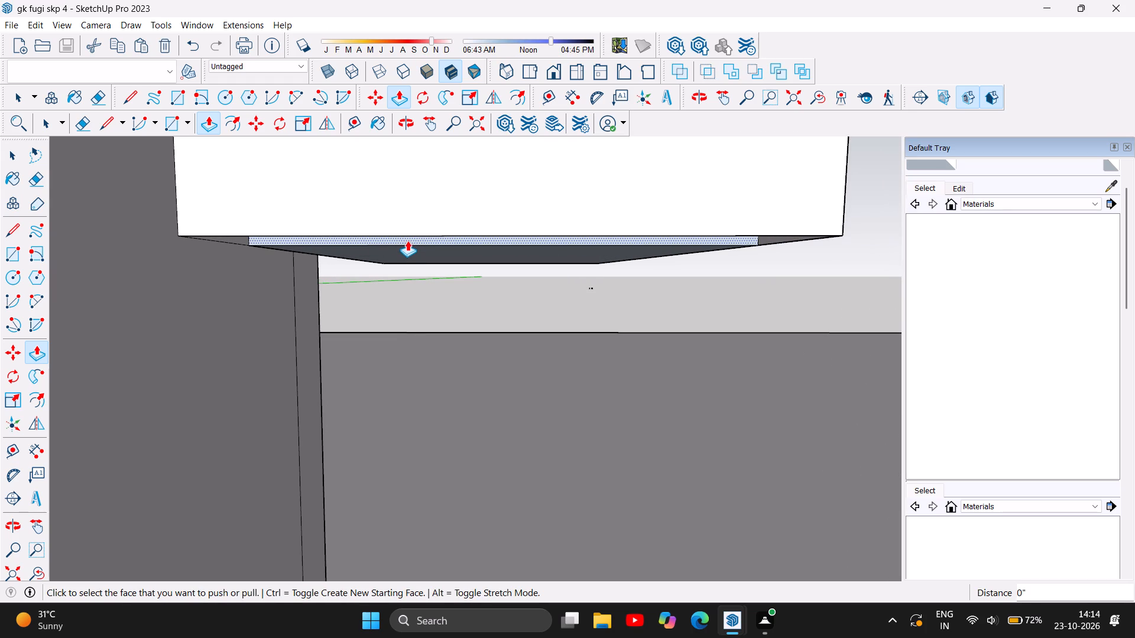
drag(408, 239, 368, 240)
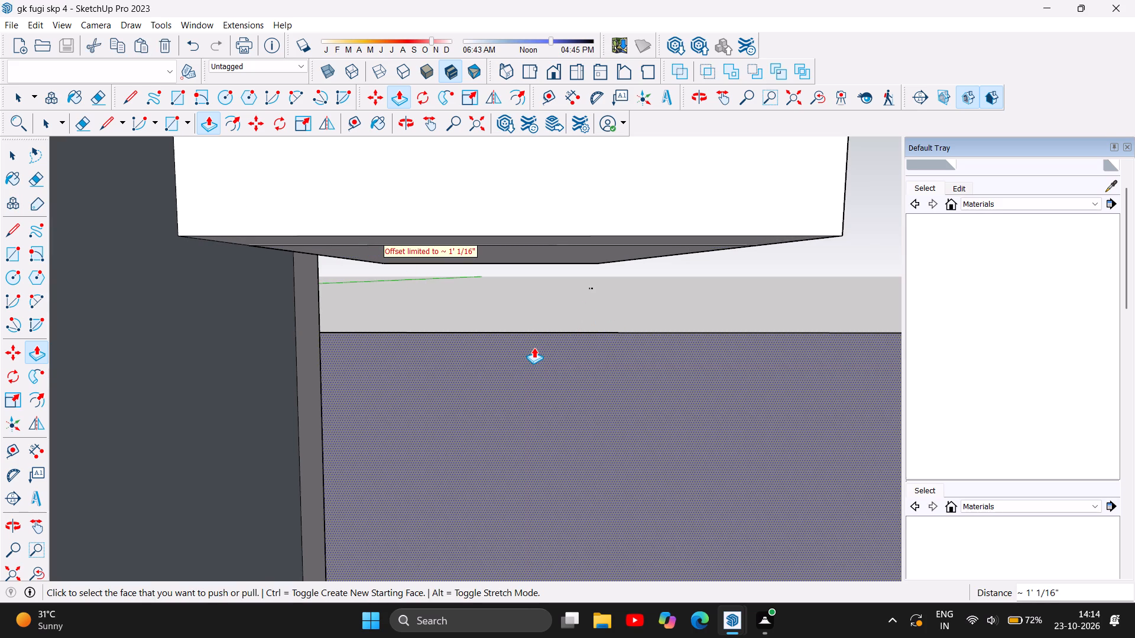
key(Escape)
Examine the central corridor staircase, its landing and the pasted step block from outside the building's open corridor end.
scroll(541, 335, down, 6)
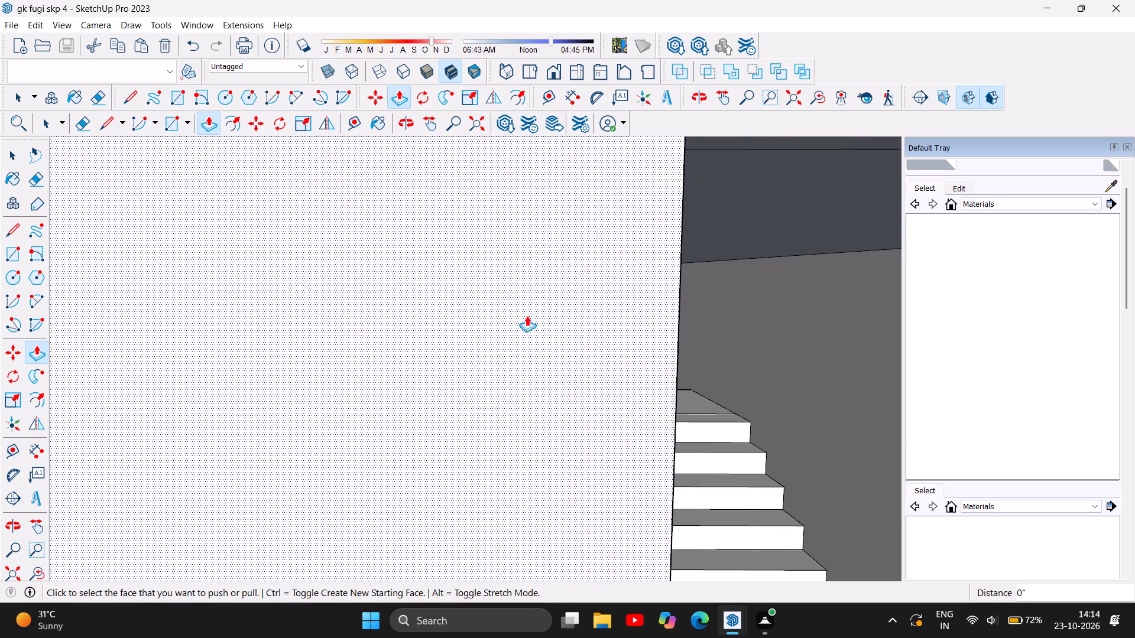
scroll(358, 324, down, 11)
scroll(579, 264, up, 4)
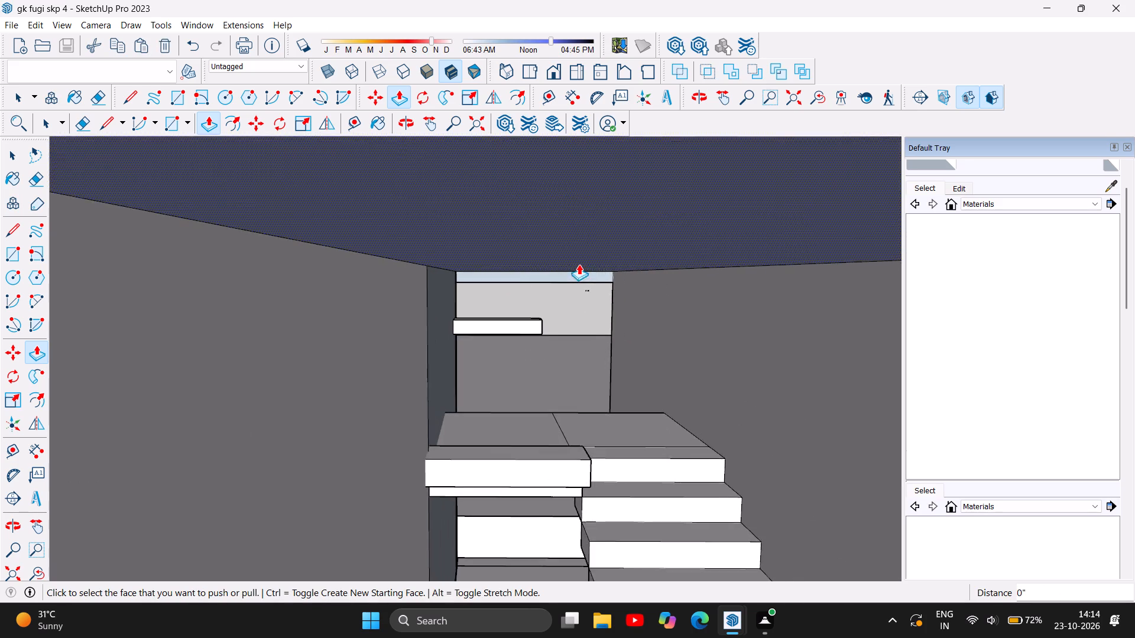
scroll(579, 264, up, 5)
scroll(561, 299, down, 4)
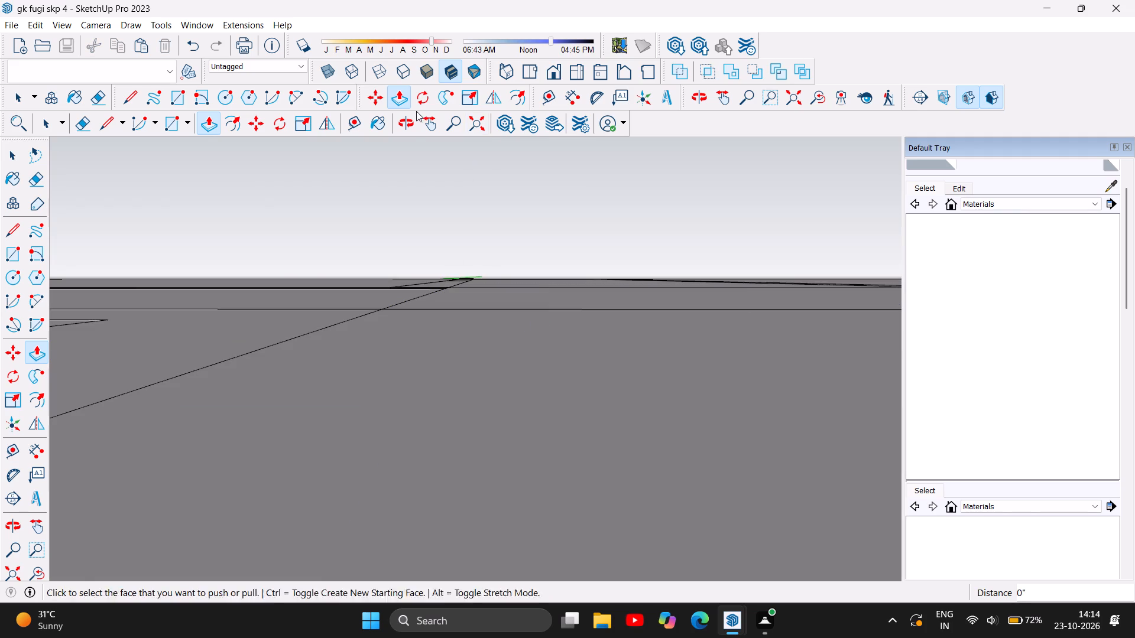
click(407, 126)
drag(676, 342, 140, 287)
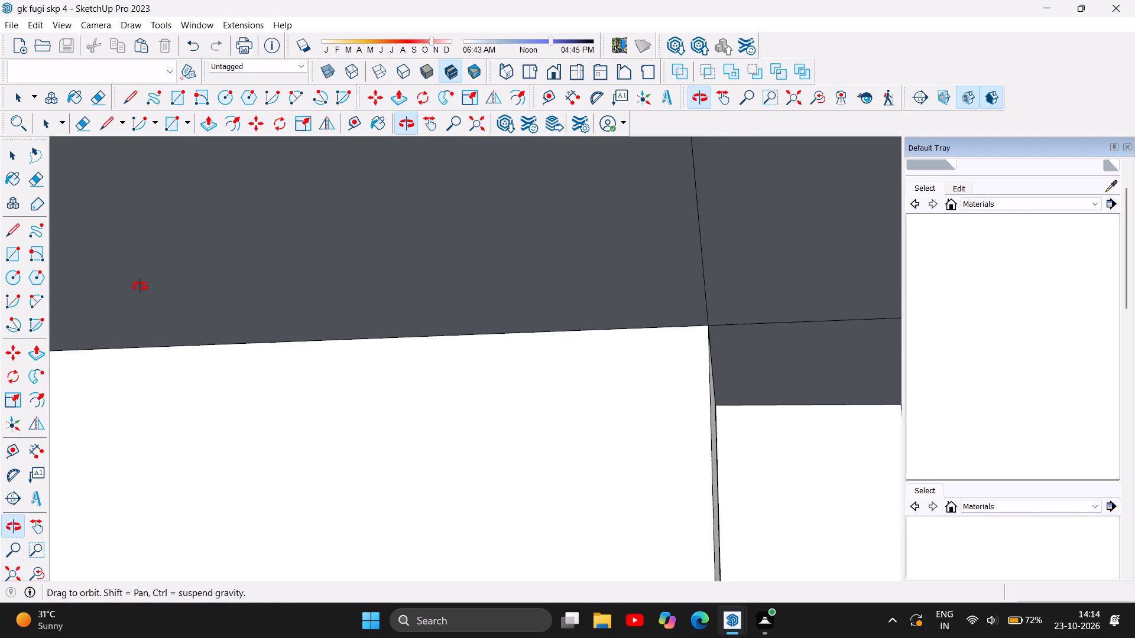
scroll(167, 278, down, 18)
scroll(362, 223, down, 6)
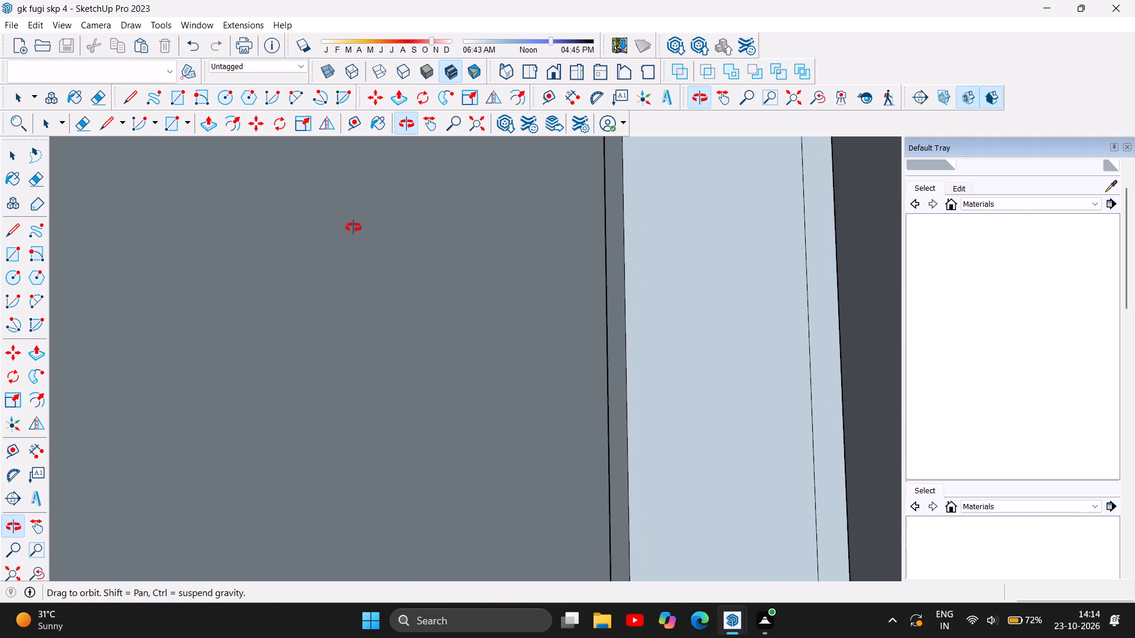
scroll(349, 231, down, 6)
drag(582, 294, 275, 257)
drag(794, 365, 686, 343)
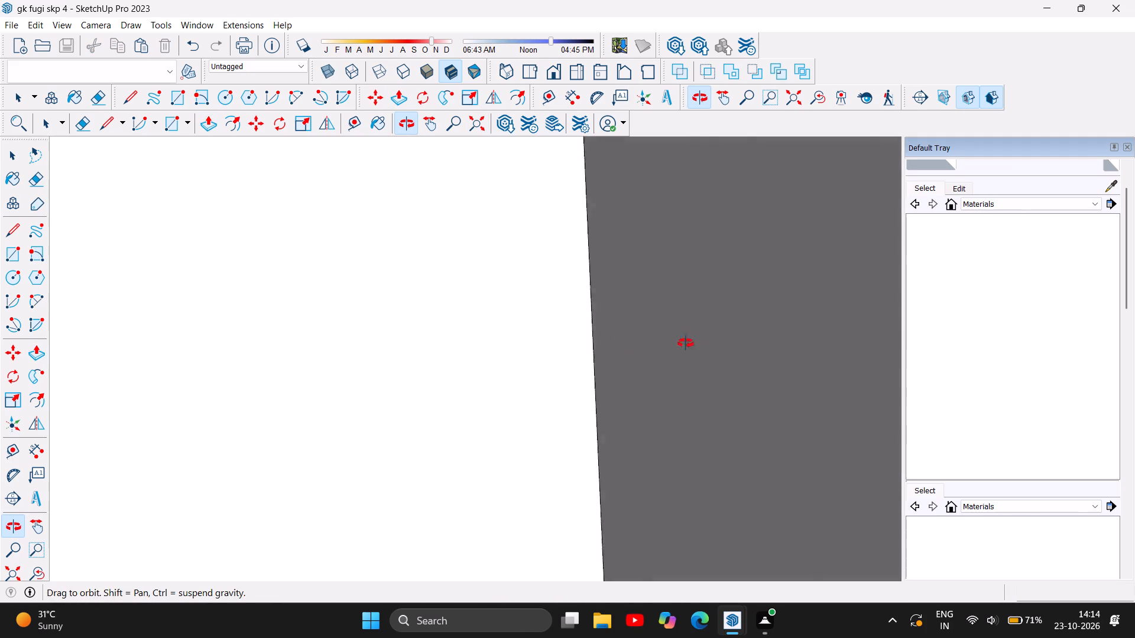
drag(686, 343, 486, 337)
scroll(486, 337, down, 13)
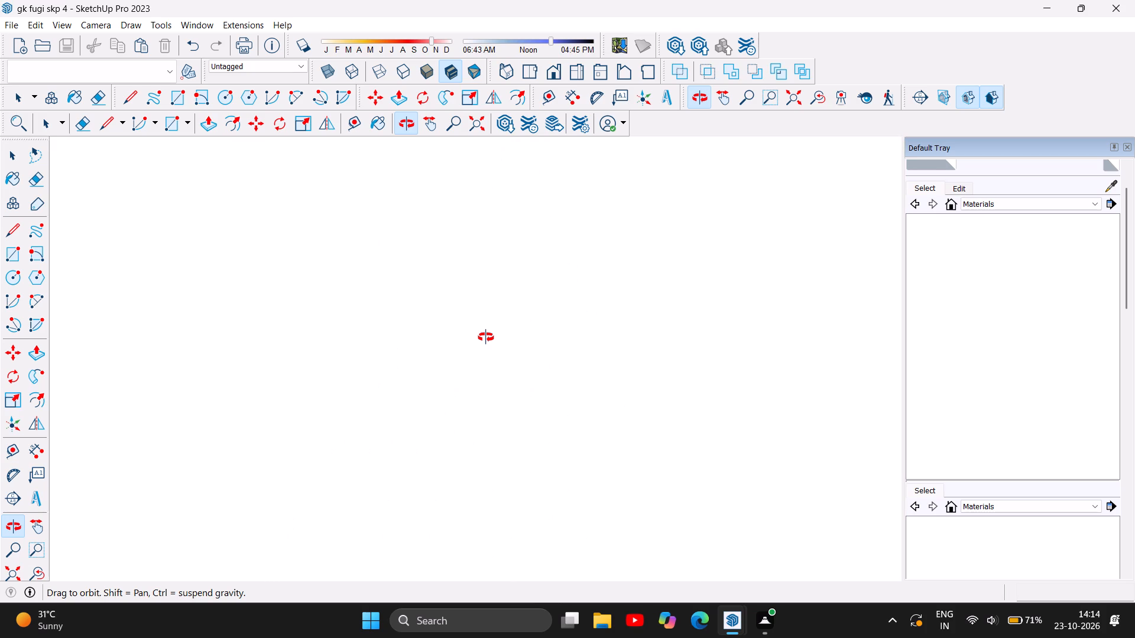
scroll(486, 337, down, 17)
scroll(486, 337, down, 5)
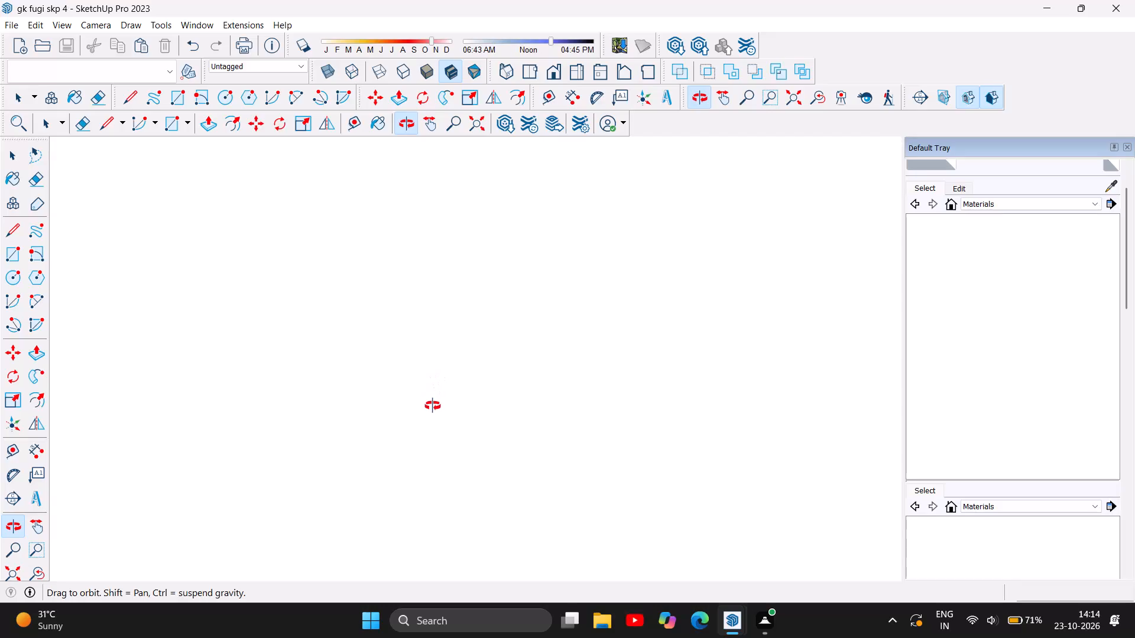
scroll(433, 406, down, 17)
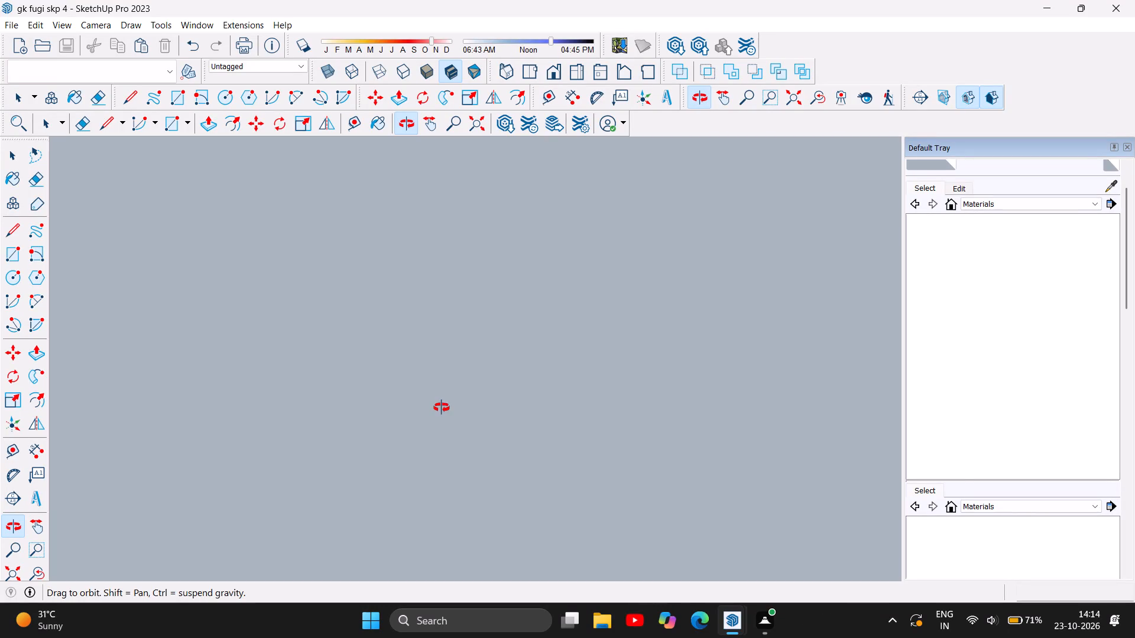
scroll(506, 377, down, 6)
scroll(659, 406, down, 6)
scroll(596, 460, down, 12)
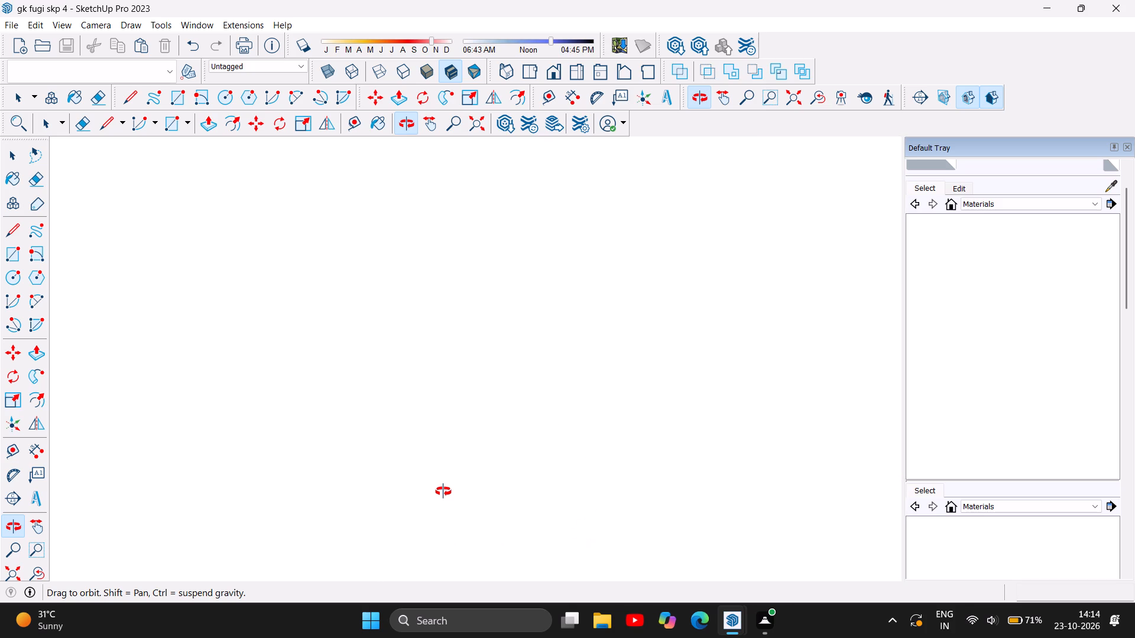
scroll(443, 491, down, 2)
scroll(462, 333, down, 10)
scroll(680, 432, down, 1)
scroll(446, 440, down, 1)
scroll(479, 479, down, 4)
scroll(407, 388, down, 5)
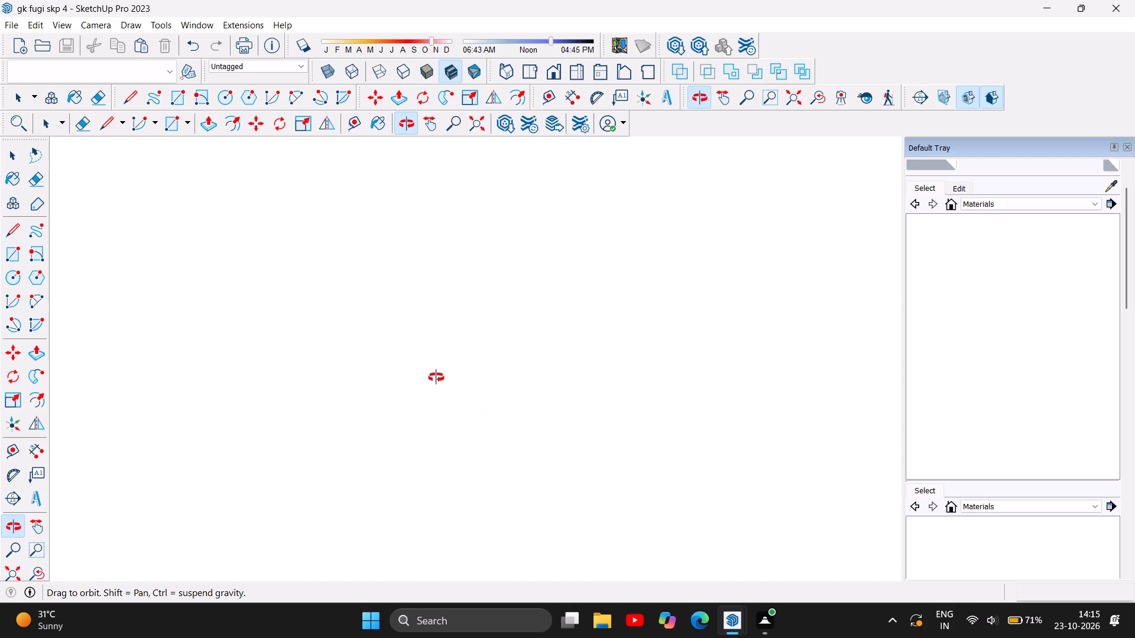
scroll(430, 390, down, 2)
scroll(407, 432, down, 8)
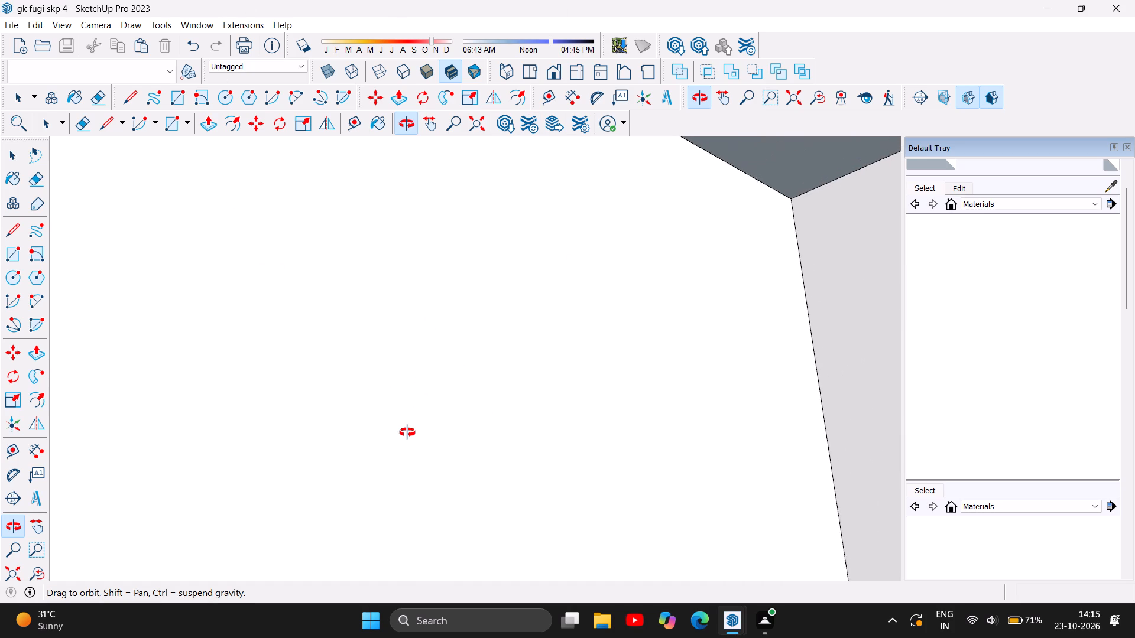
scroll(407, 432, down, 17)
scroll(407, 432, down, 6)
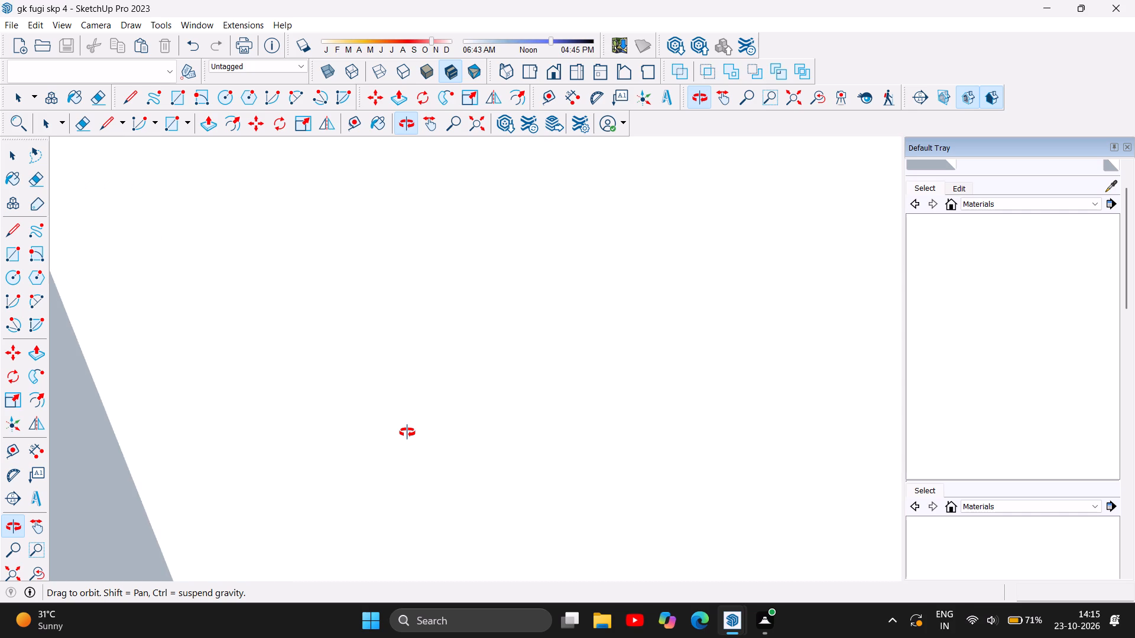
scroll(407, 432, down, 5)
drag(407, 432, 408, 362)
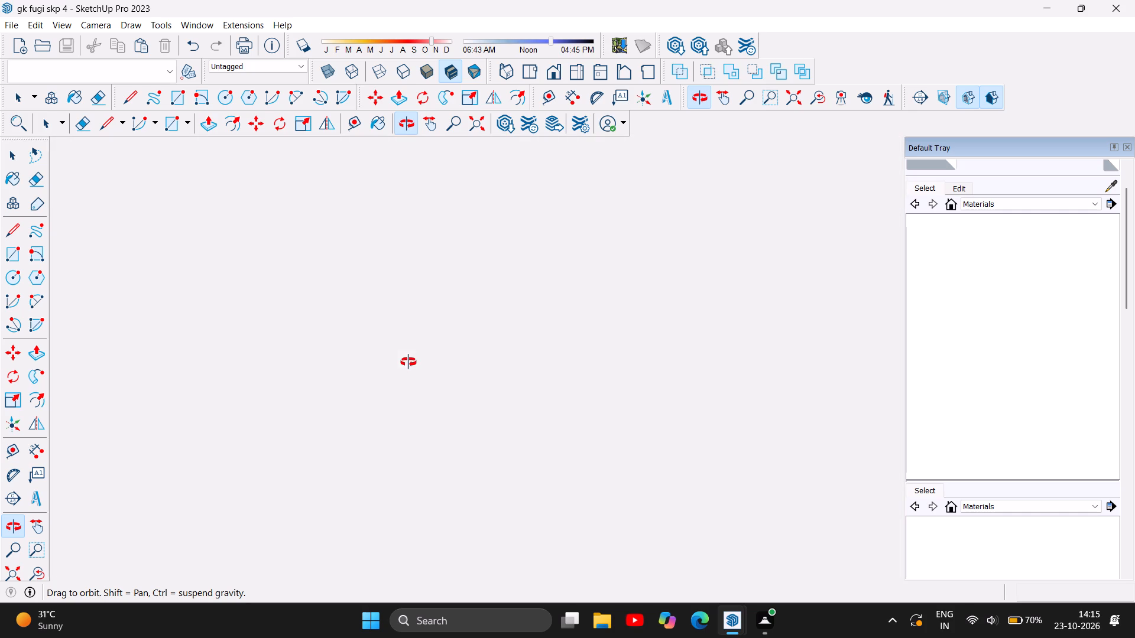
drag(404, 398, 391, 486)
scroll(391, 486, down, 15)
scroll(391, 486, down, 16)
scroll(391, 486, down, 10)
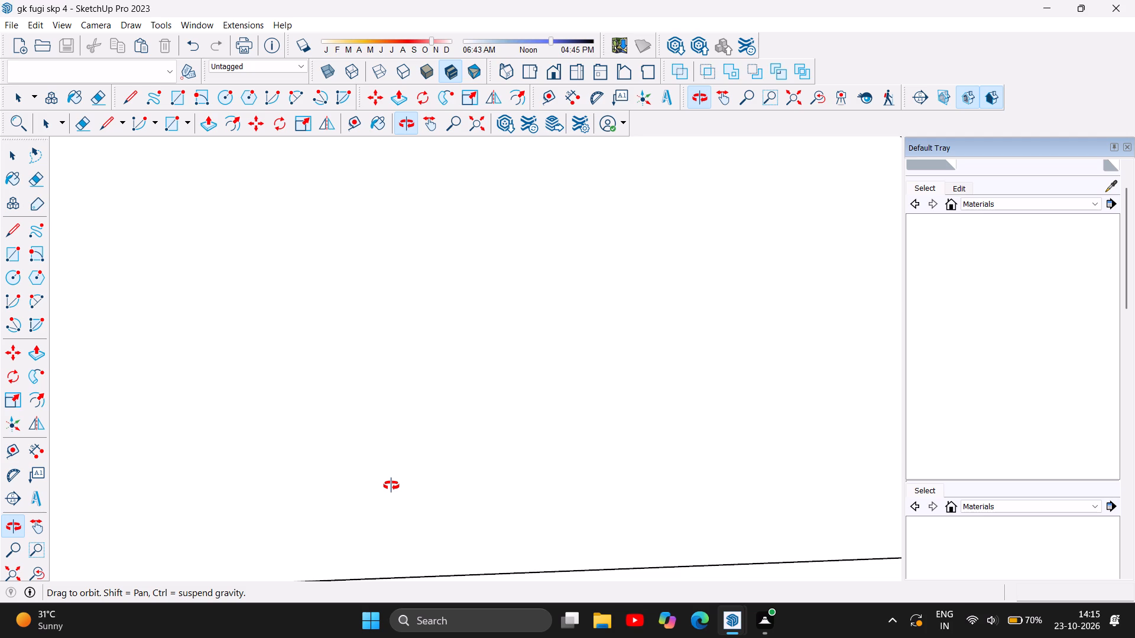
scroll(391, 486, down, 11)
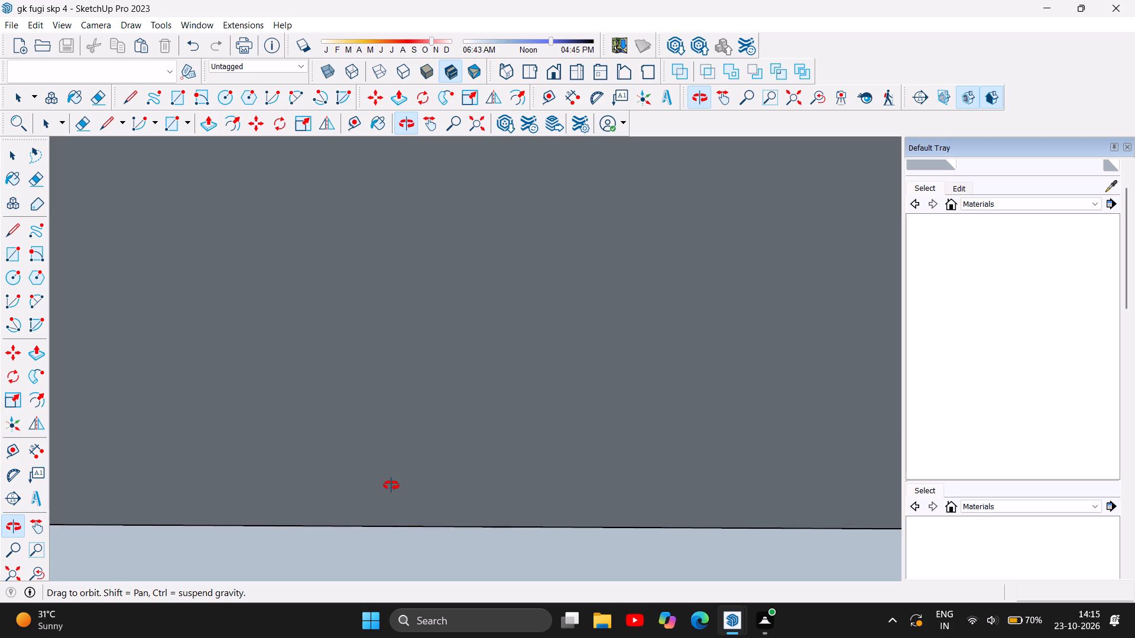
scroll(391, 486, down, 3)
drag(471, 523, 370, 474)
drag(390, 467, 731, 467)
drag(220, 385, 385, 453)
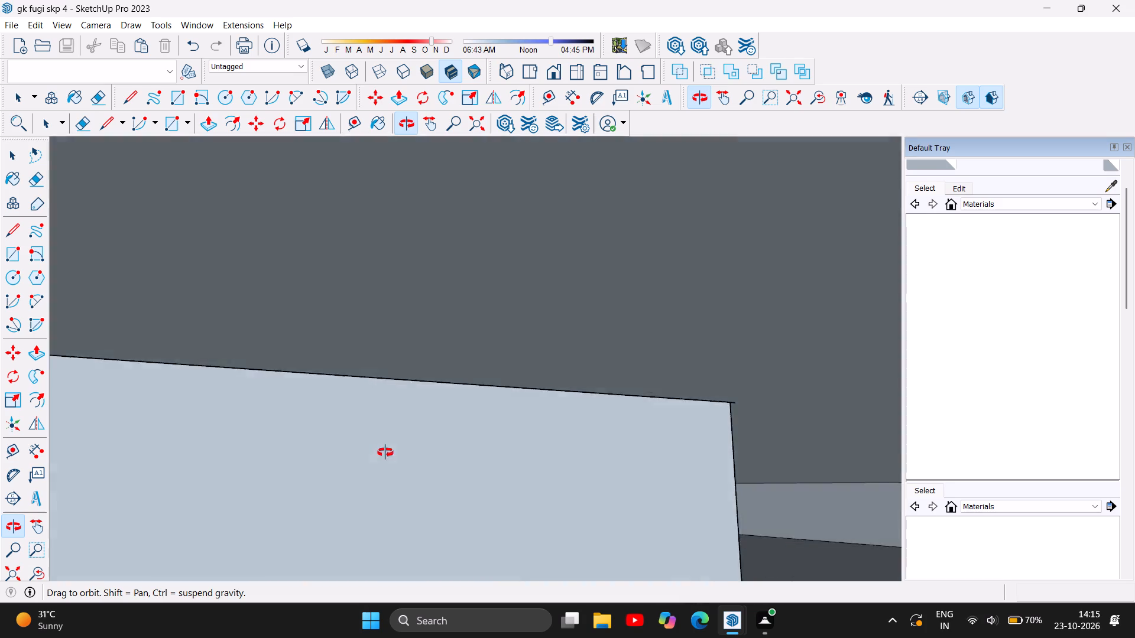
drag(385, 453, 400, 558)
scroll(386, 444, down, 6)
drag(410, 430, 368, 447)
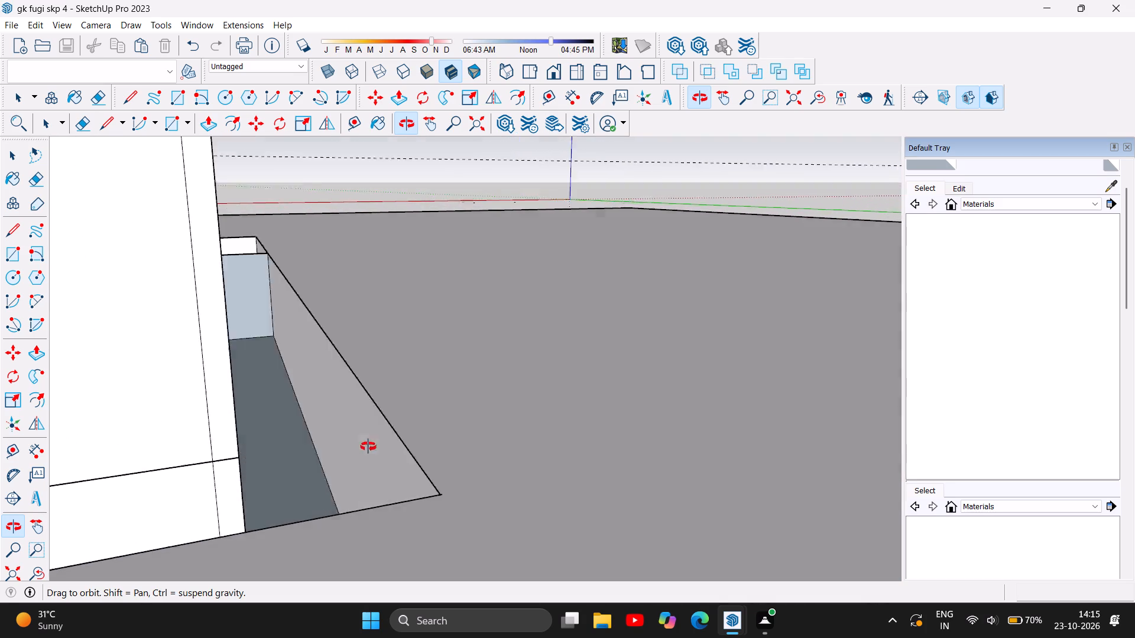
drag(368, 447, 341, 461)
scroll(368, 446, down, 18)
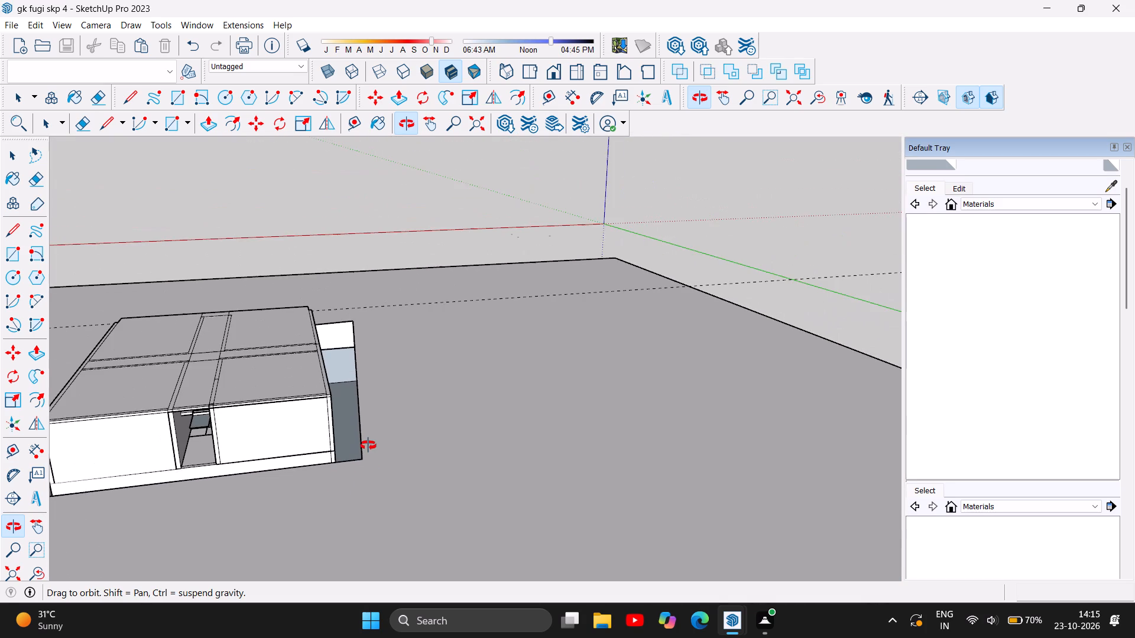
drag(170, 486, 202, 423)
scroll(203, 388, up, 11)
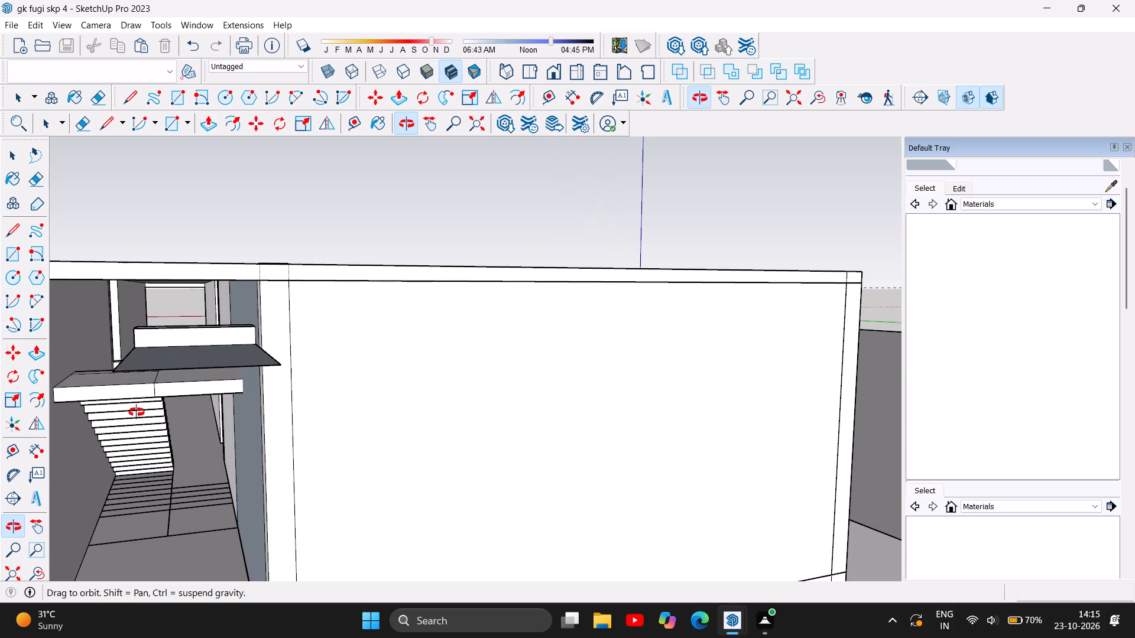
Undo the last Push/Pull of the narrow strip face beneath the pasted step block's slab.
drag(137, 412, 170, 412)
scroll(208, 356, up, 2)
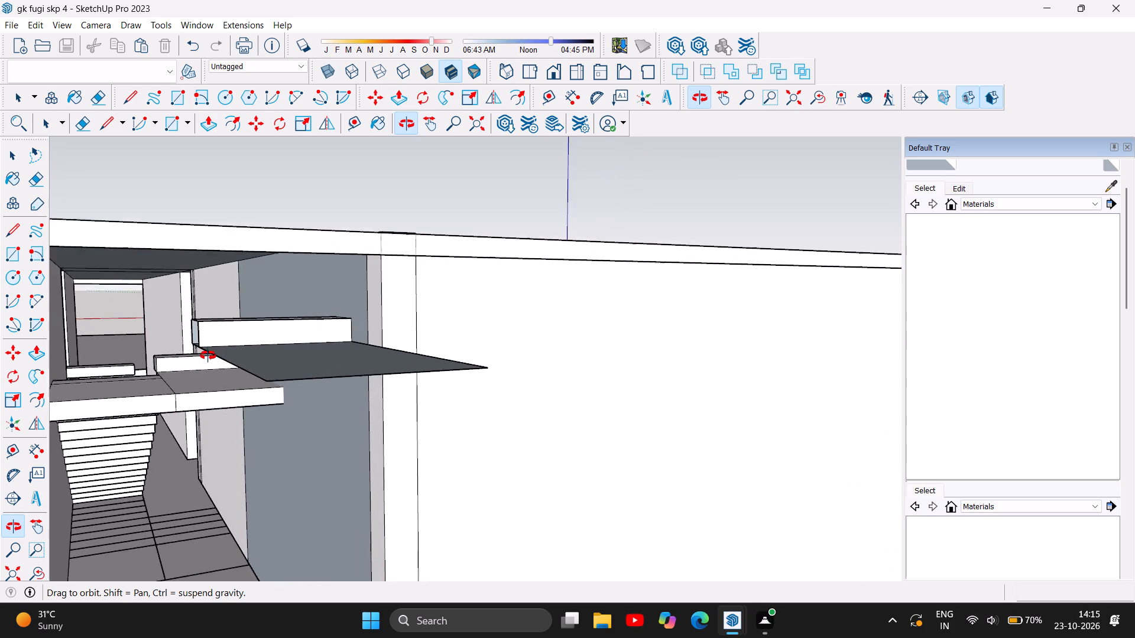
scroll(208, 356, up, 2)
drag(197, 362, 236, 383)
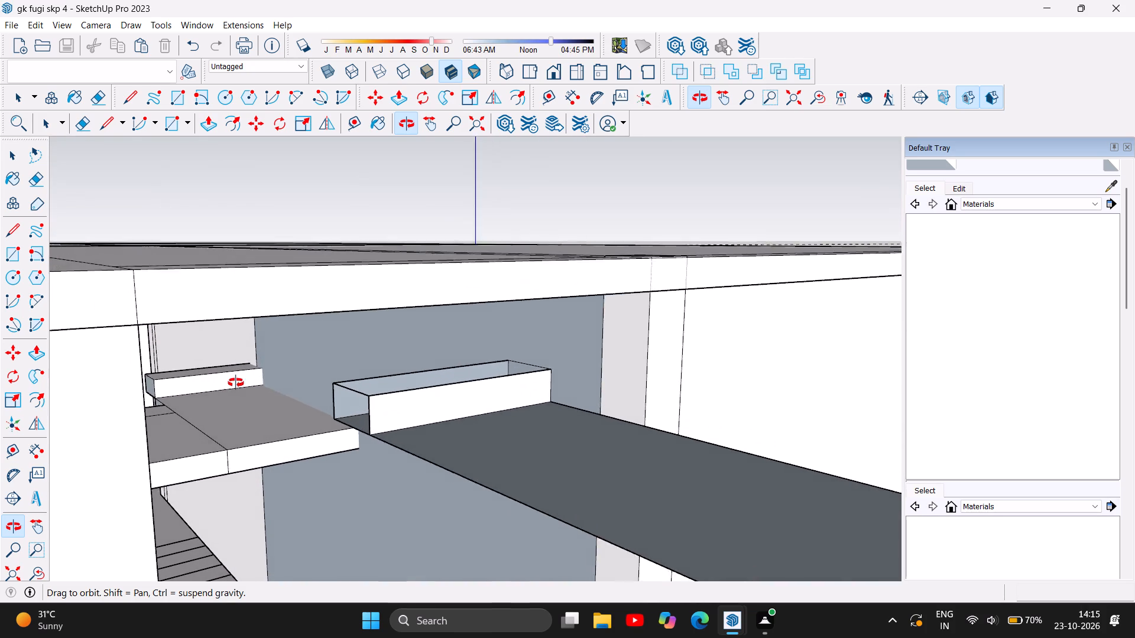
drag(236, 383, 235, 383)
key(ctrl+z)
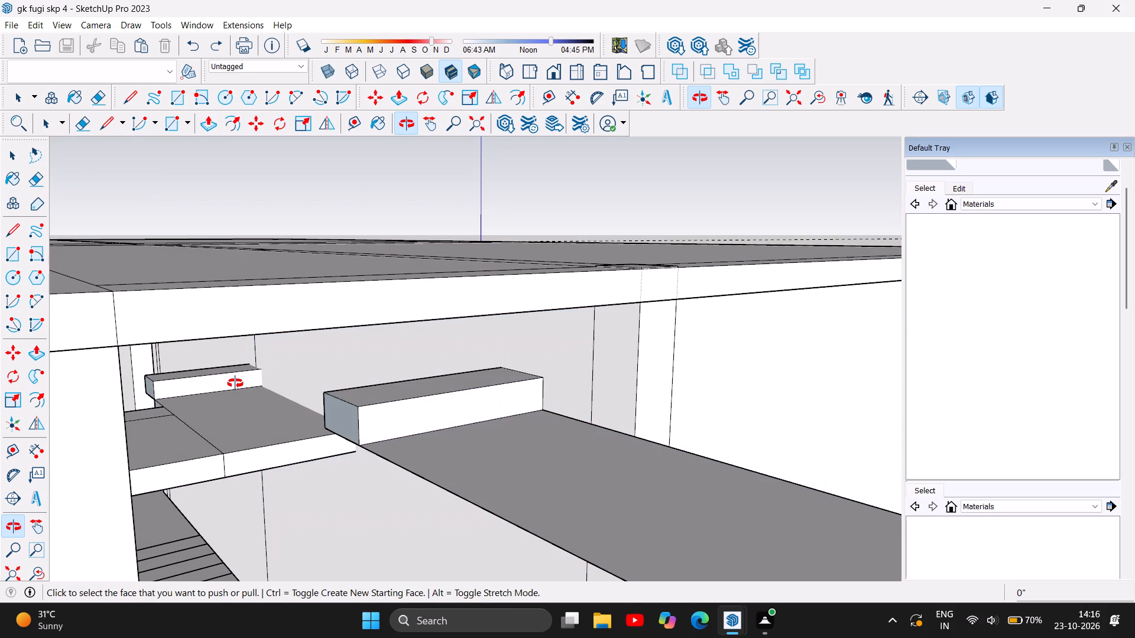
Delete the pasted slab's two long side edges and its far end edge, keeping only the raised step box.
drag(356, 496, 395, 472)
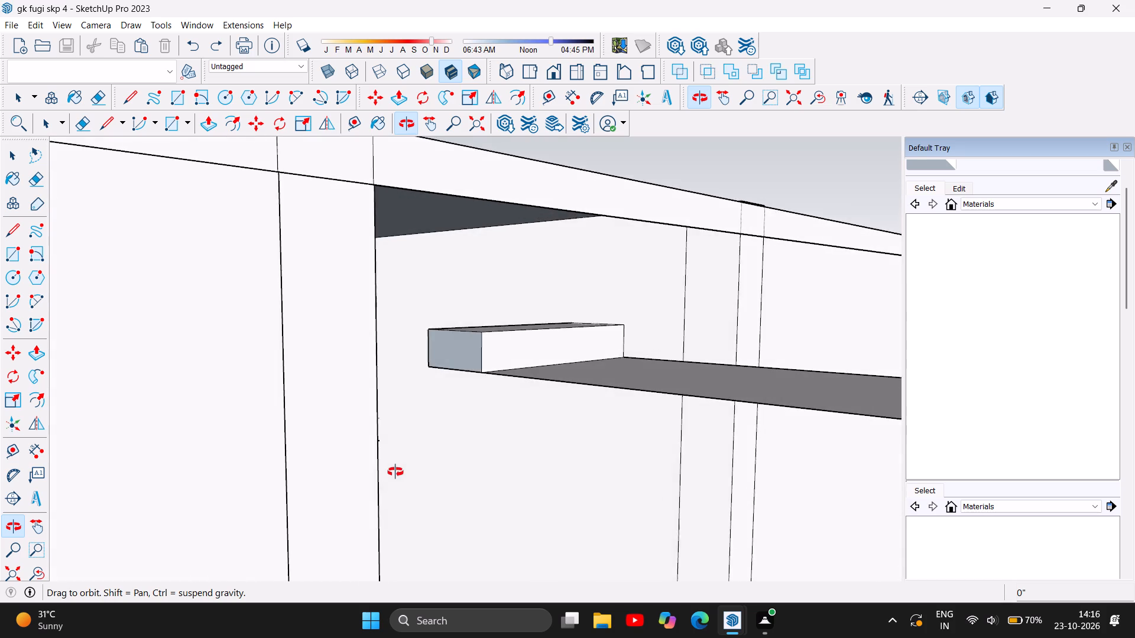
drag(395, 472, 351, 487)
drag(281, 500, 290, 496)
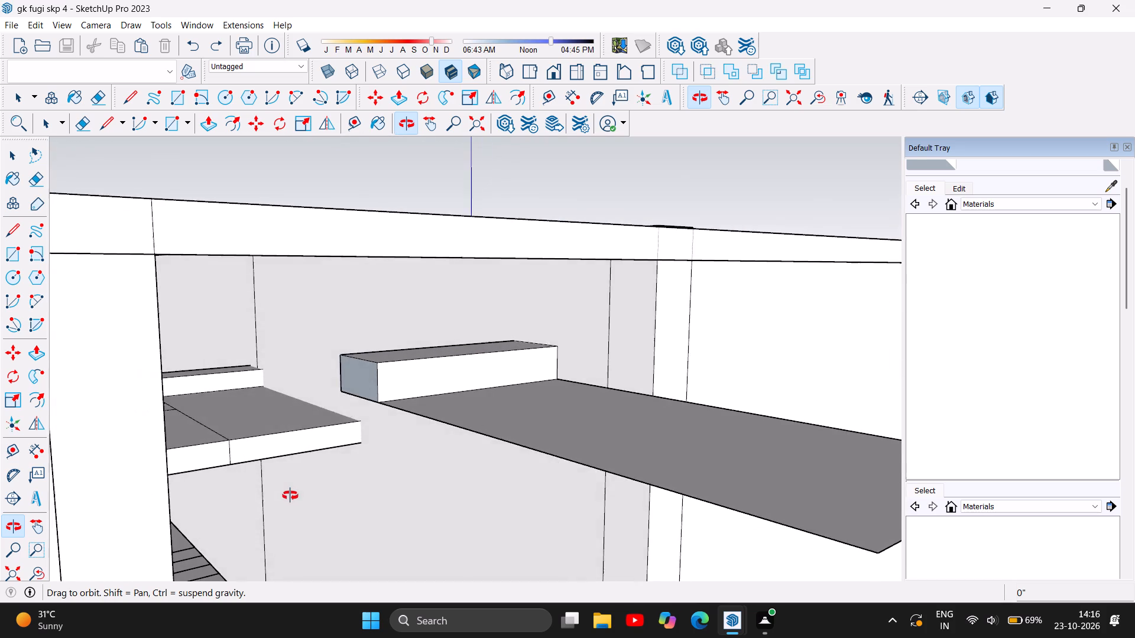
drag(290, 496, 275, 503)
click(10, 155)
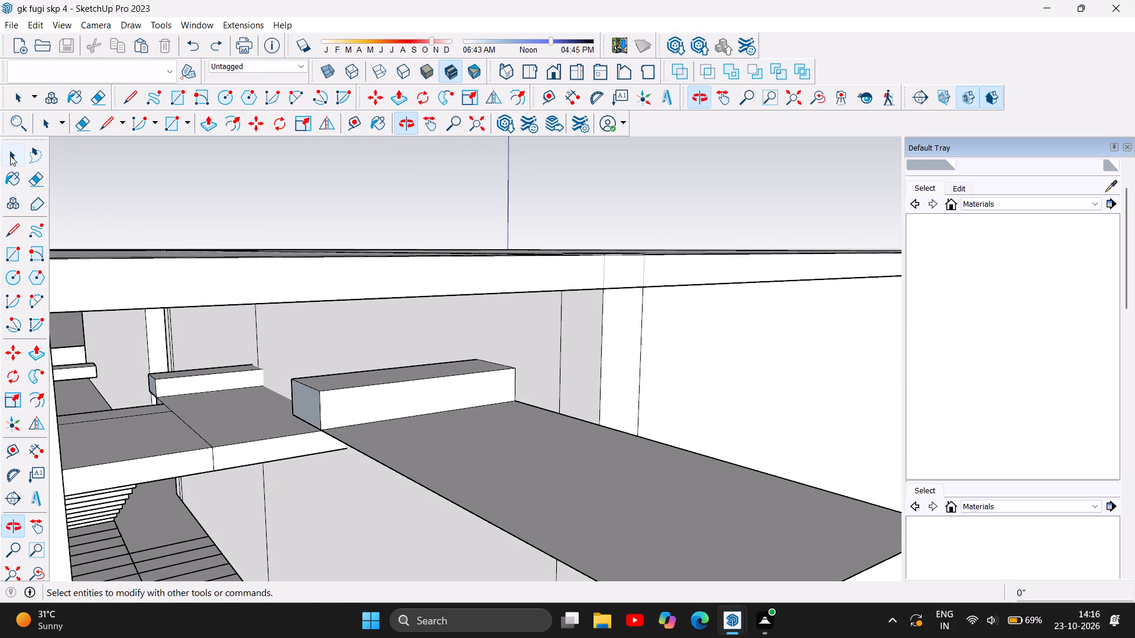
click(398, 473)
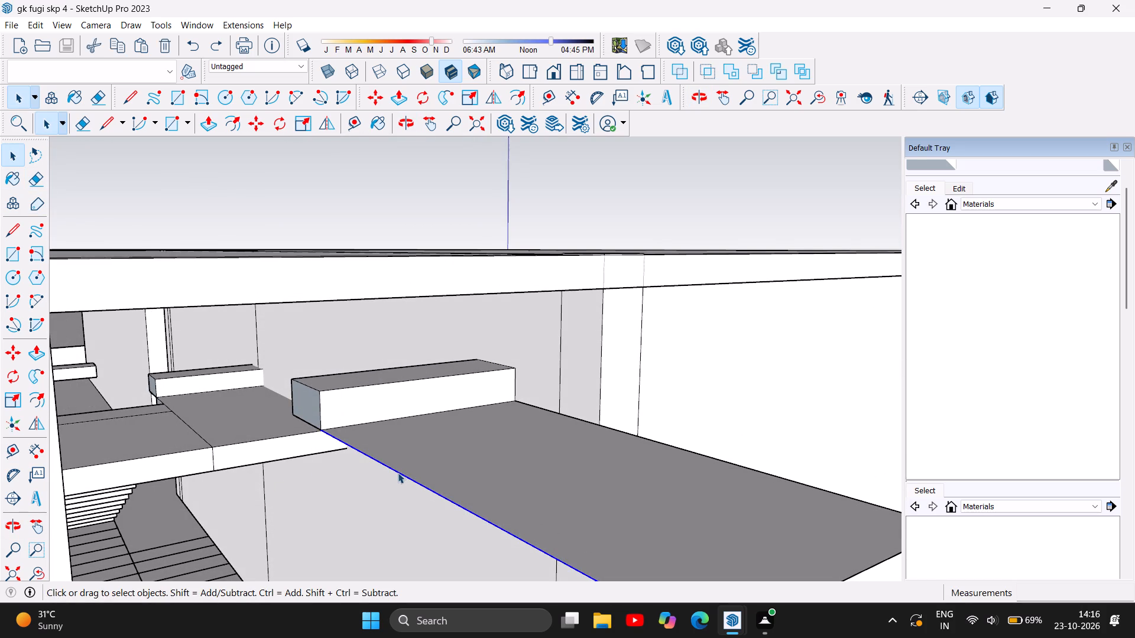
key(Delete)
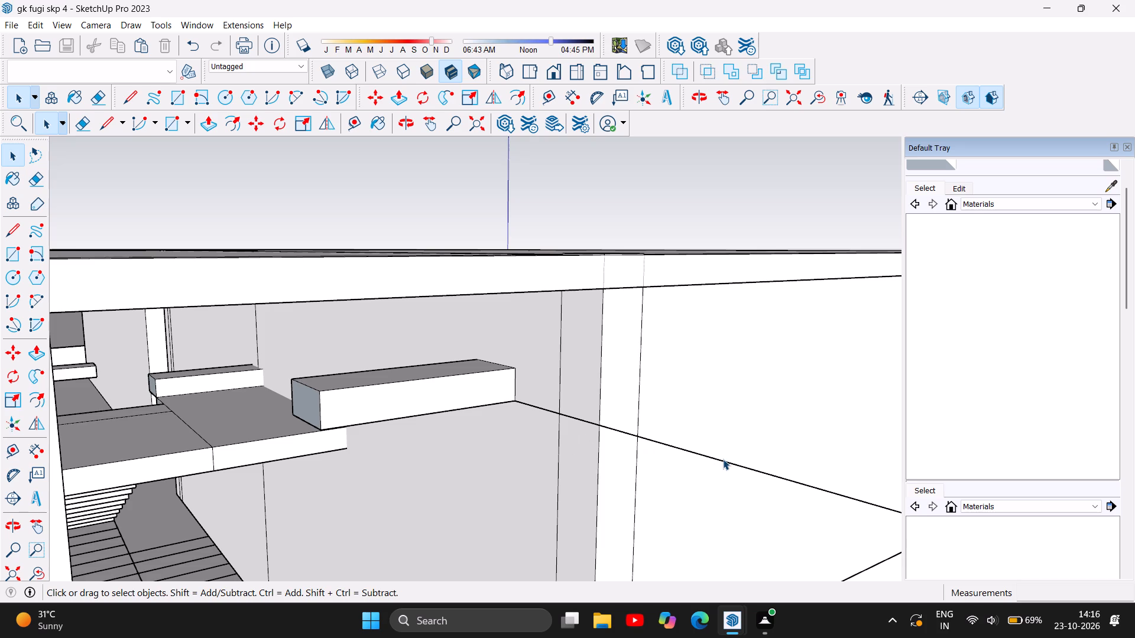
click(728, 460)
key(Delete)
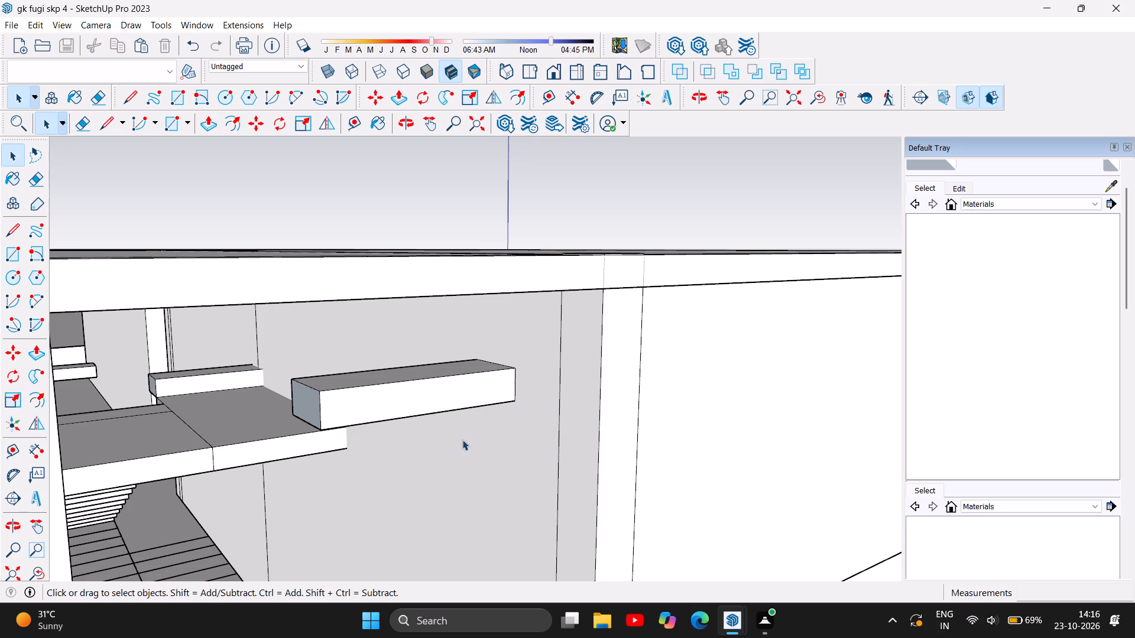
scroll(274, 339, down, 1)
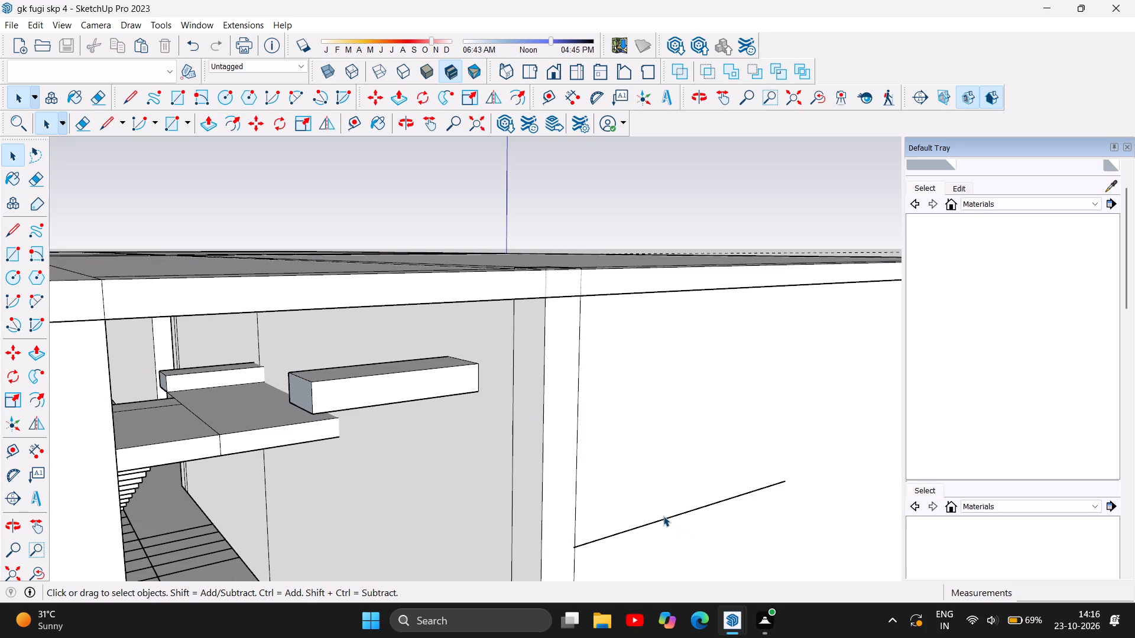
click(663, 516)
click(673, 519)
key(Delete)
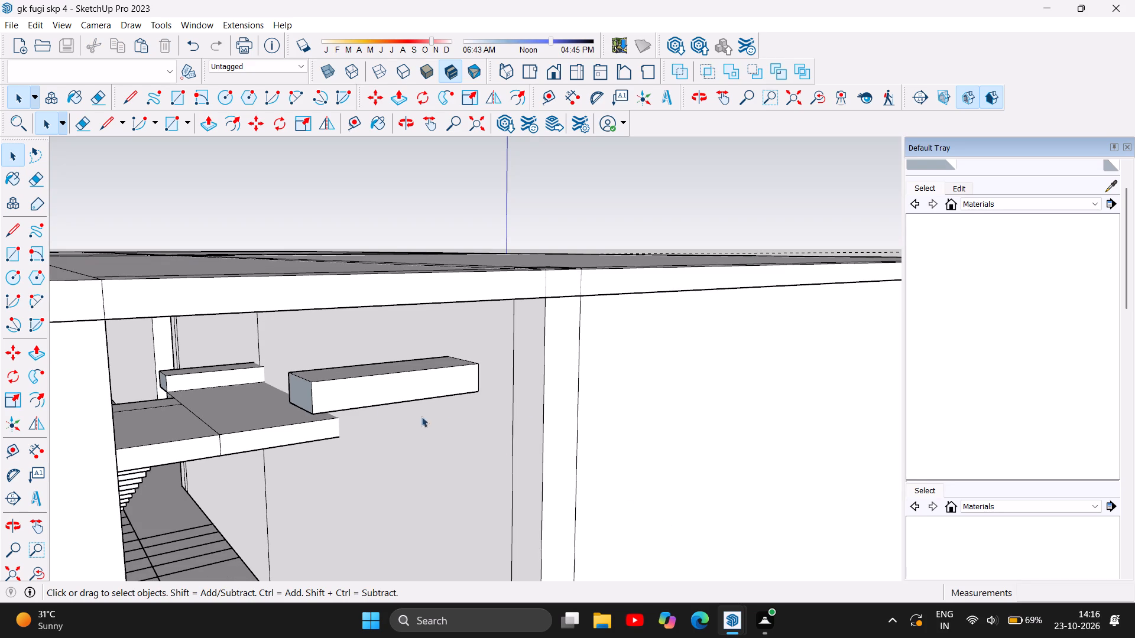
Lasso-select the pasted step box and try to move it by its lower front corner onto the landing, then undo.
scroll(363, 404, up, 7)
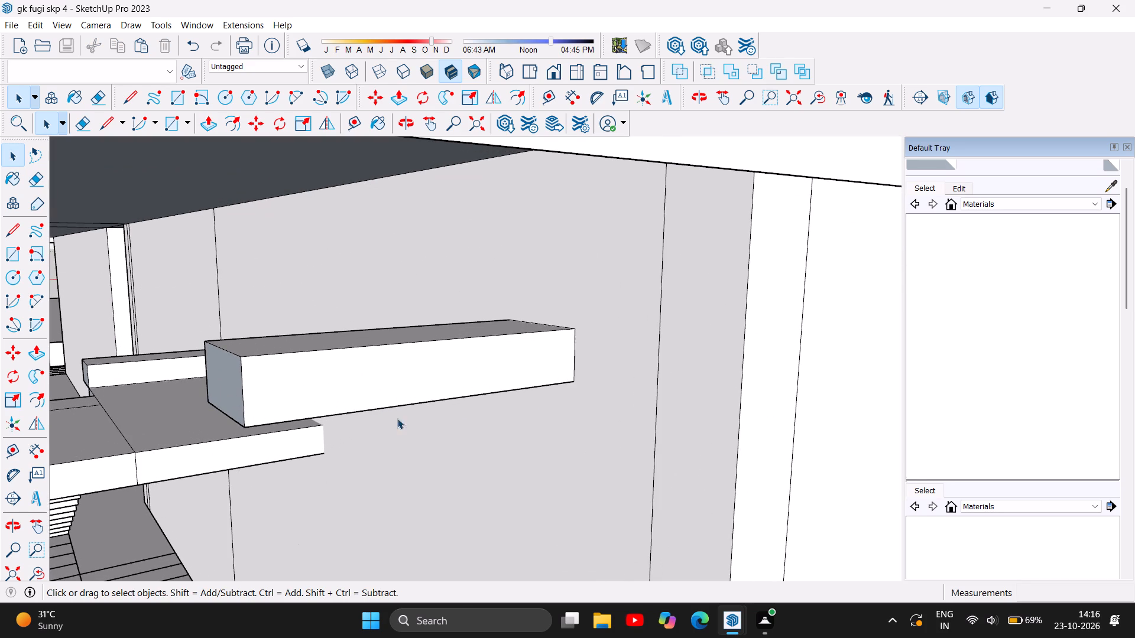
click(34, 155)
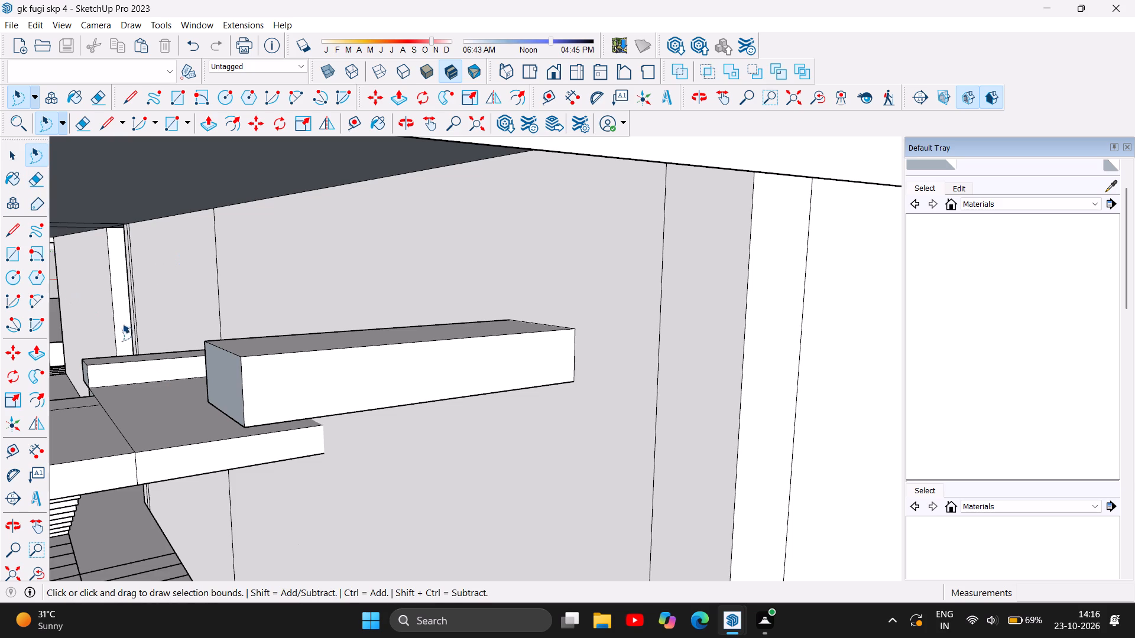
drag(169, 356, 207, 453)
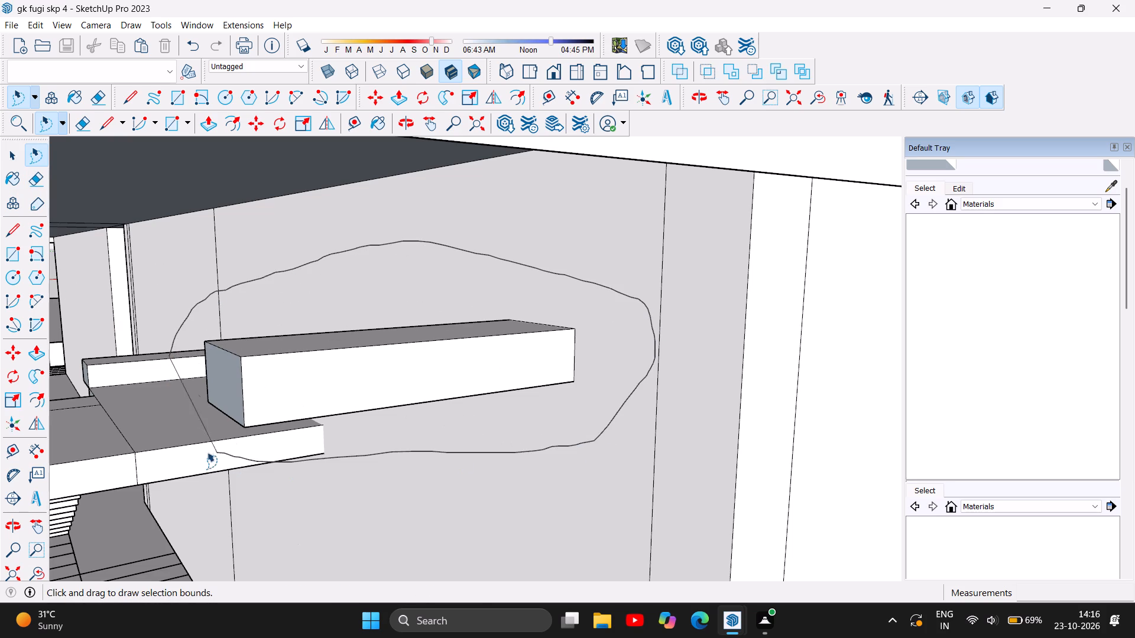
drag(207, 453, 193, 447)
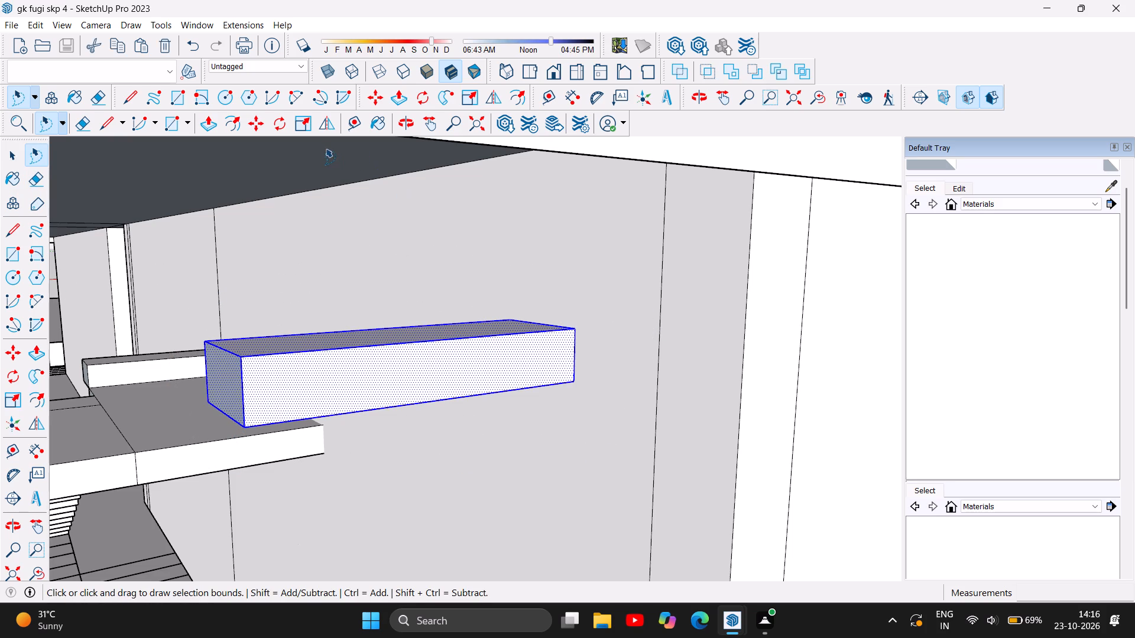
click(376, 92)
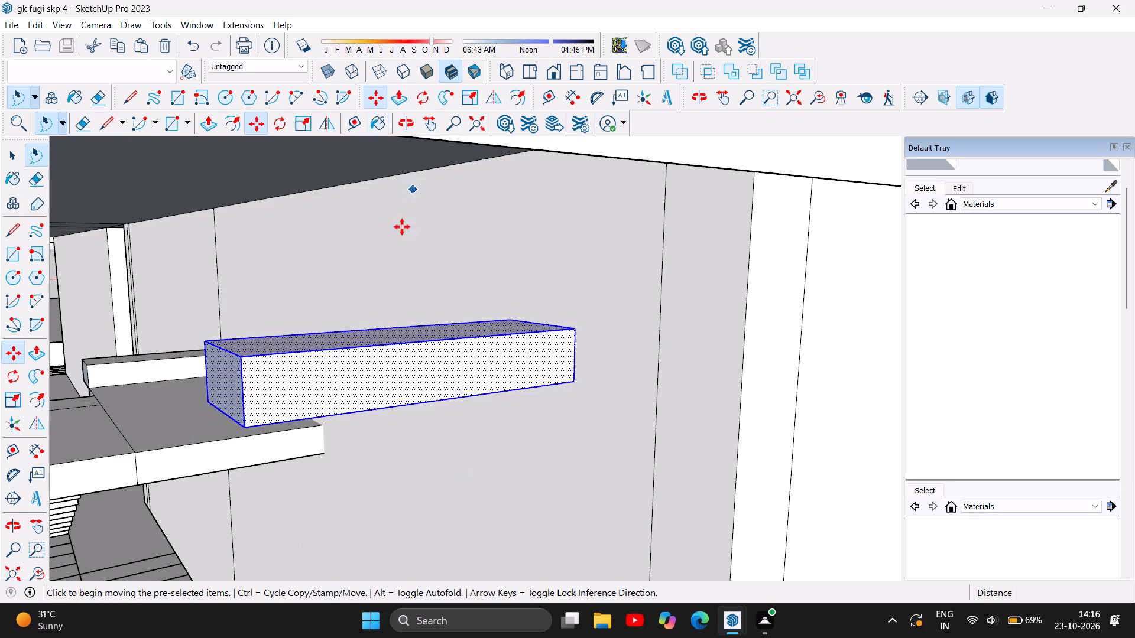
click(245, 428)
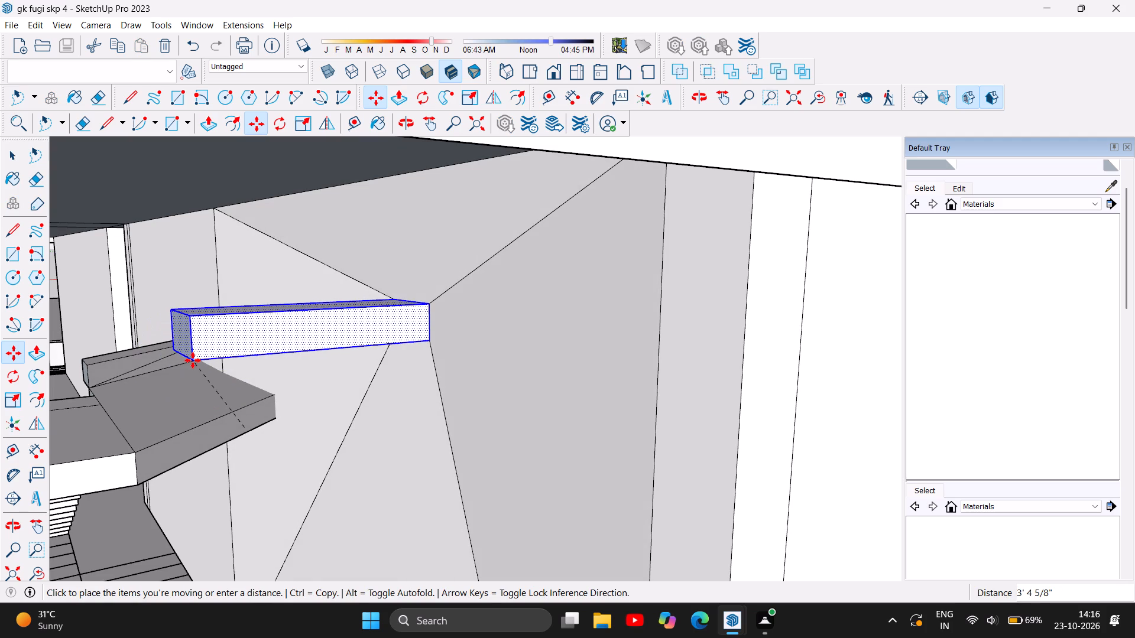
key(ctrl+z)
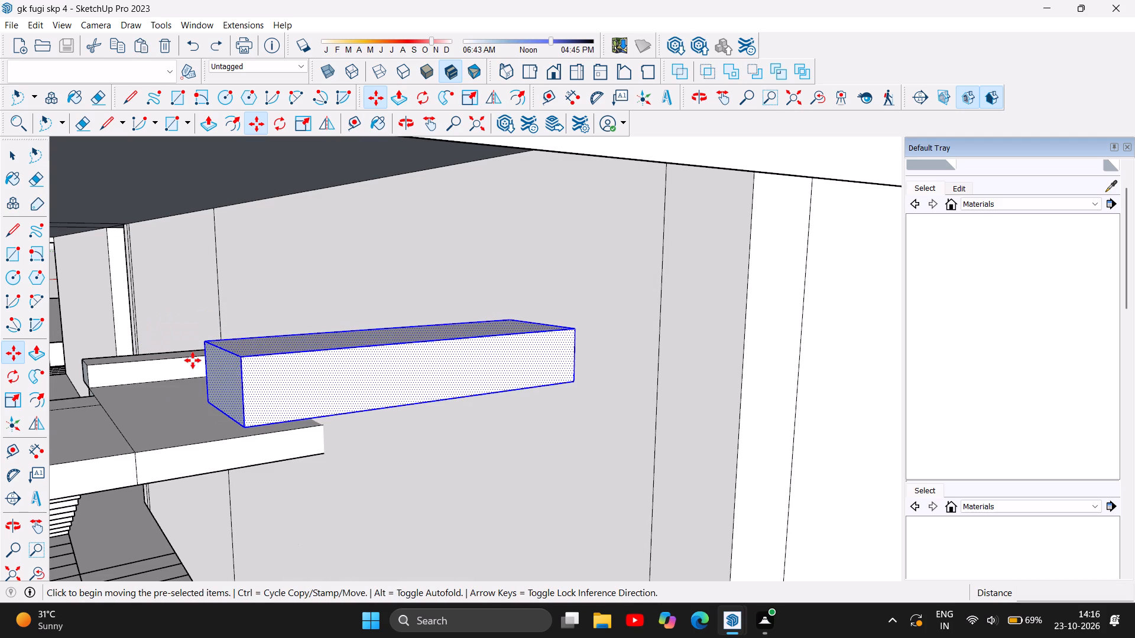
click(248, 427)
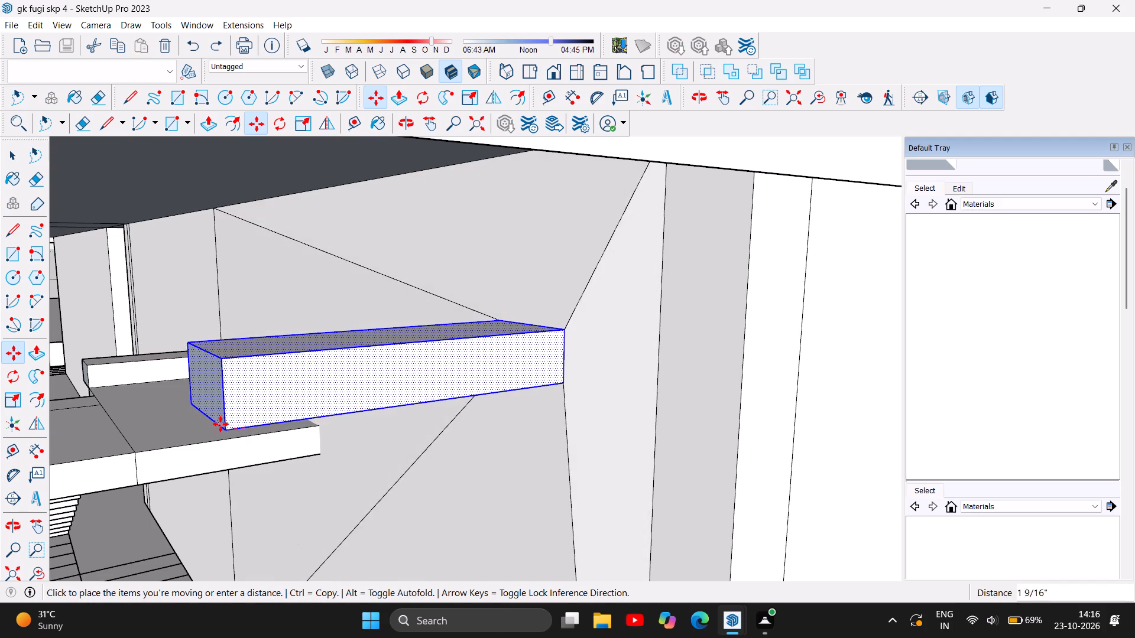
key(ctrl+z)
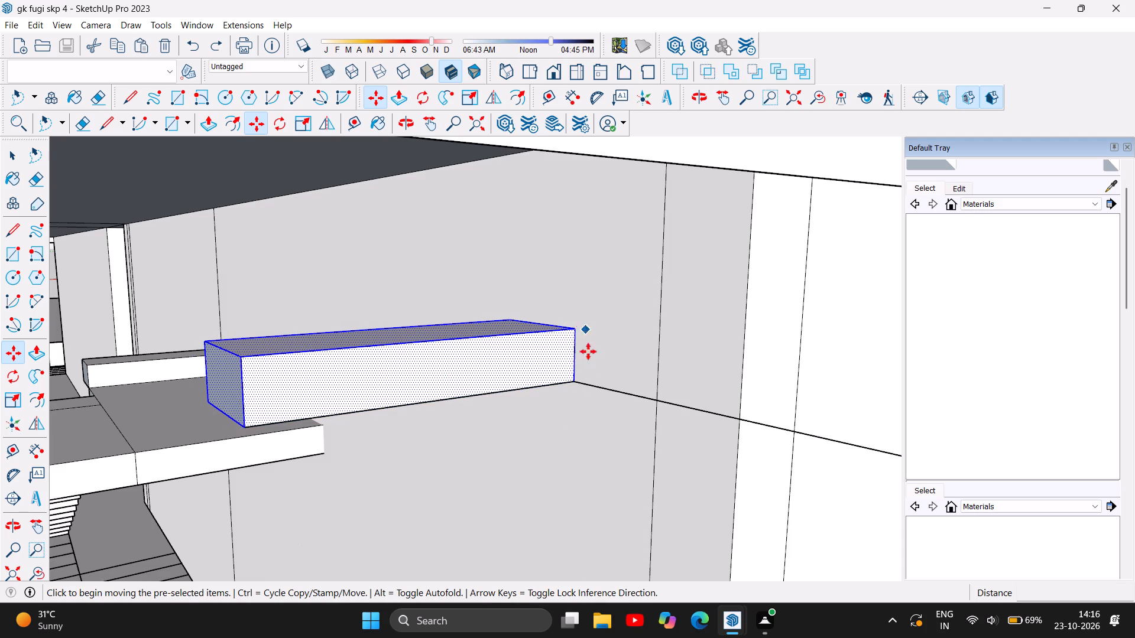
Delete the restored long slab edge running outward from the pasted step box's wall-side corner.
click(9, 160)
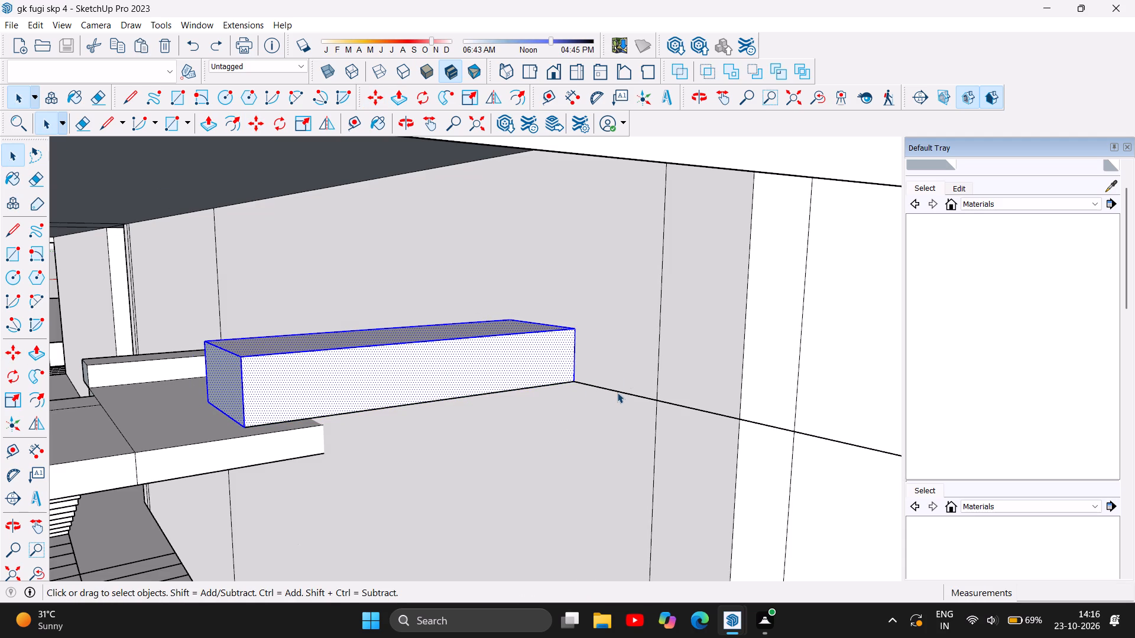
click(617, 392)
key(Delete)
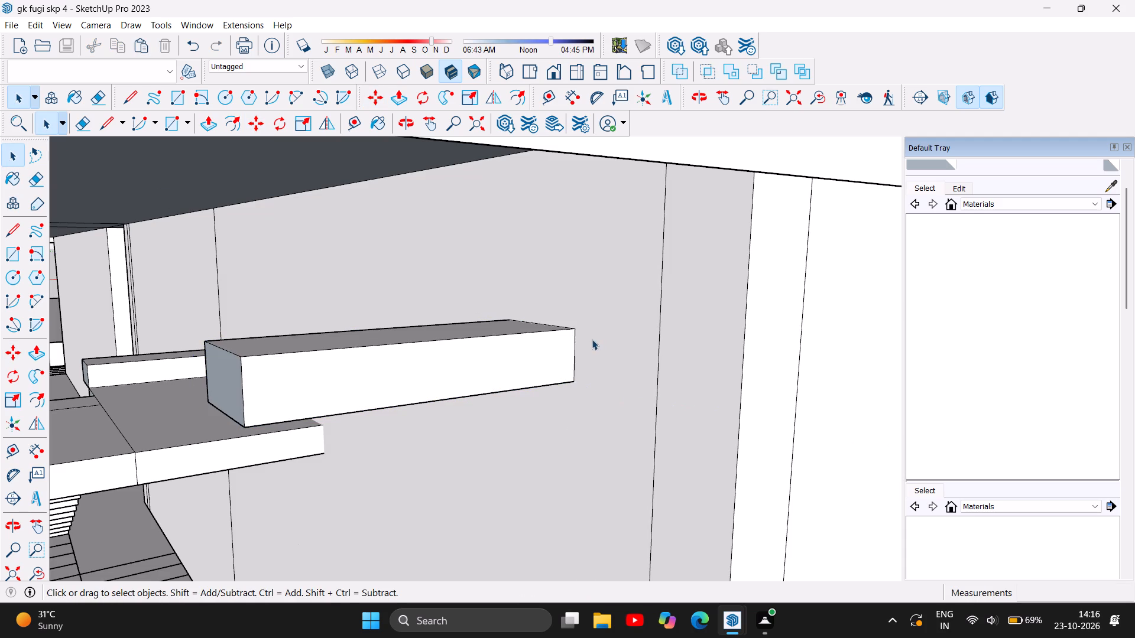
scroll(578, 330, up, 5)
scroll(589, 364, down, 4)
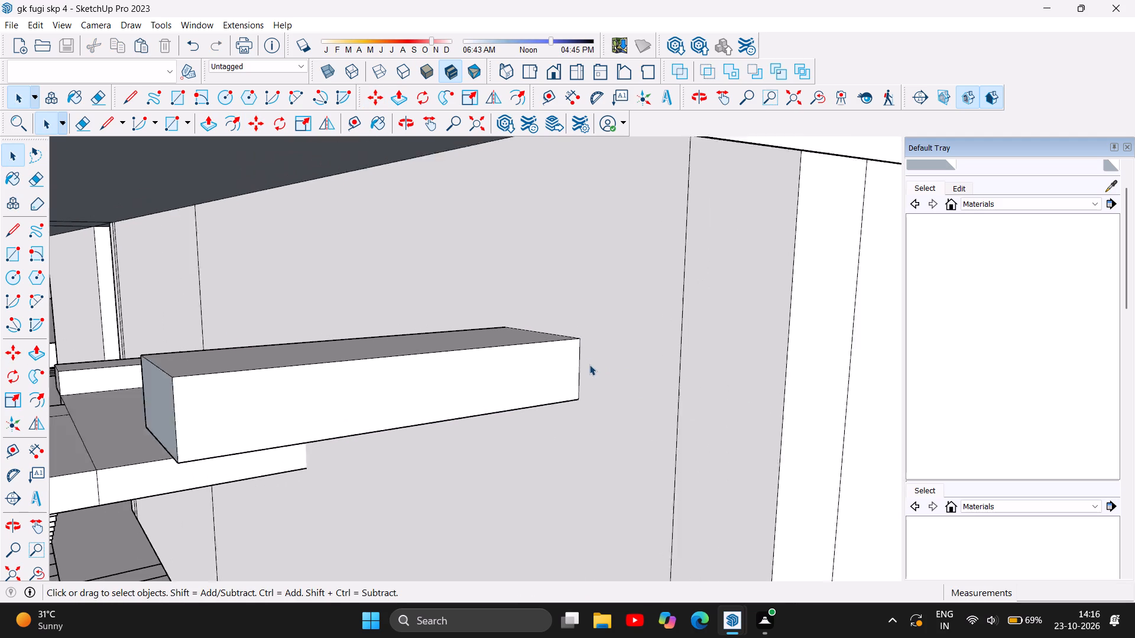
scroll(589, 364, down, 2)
Undo the slab deletions and the earlier pasted-block edits, back to before the step block was placed beside the landing.
key(ctrl+z)
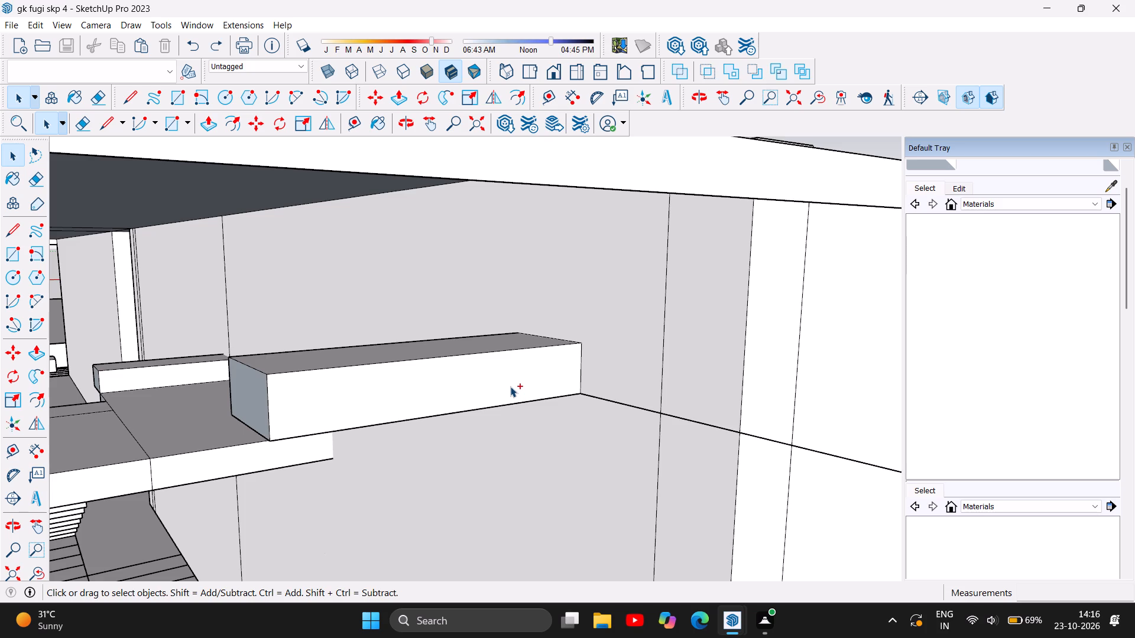
key(ctrl+z)
key(ctrl+z)
key(ctrl+z)
key(ctrl+z)
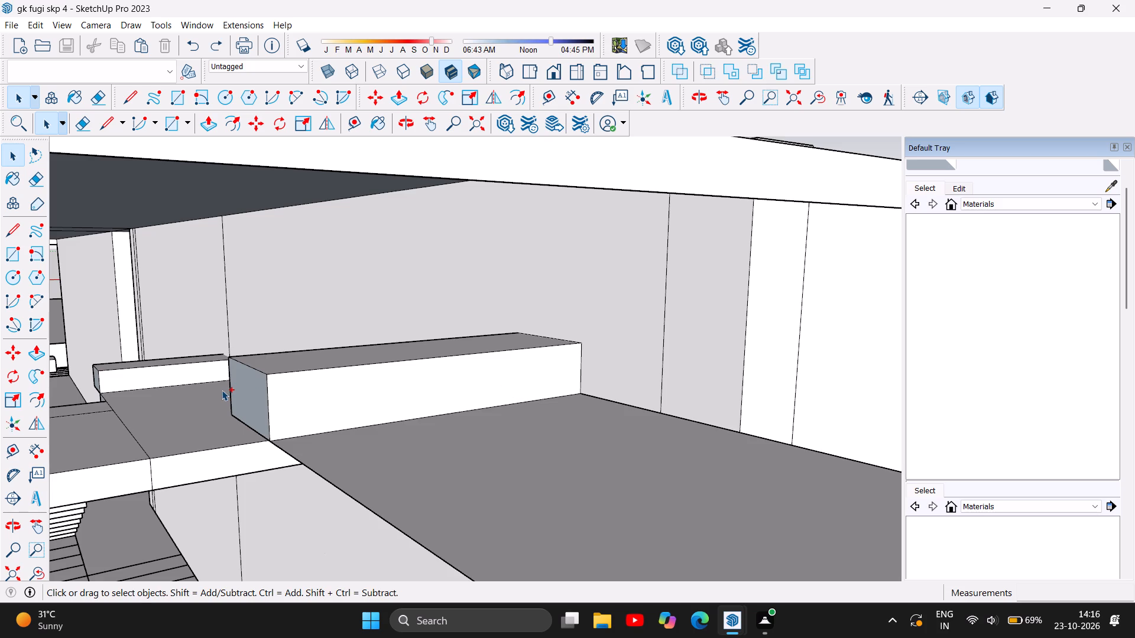
key(ctrl+z)
key(ctrl+z)
key(ctrl+z)
key(ctrl+z)
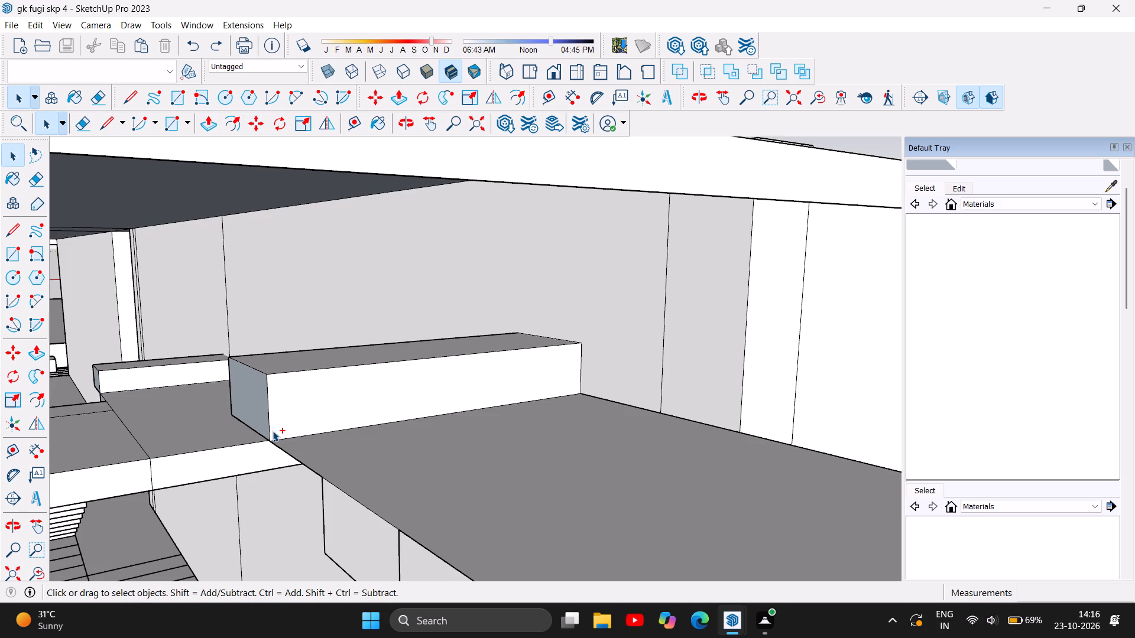
key(ctrl+z)
key(ctrl+z)
key(ctrl+z)
key(ctrl+z)
key(ctrl+z)
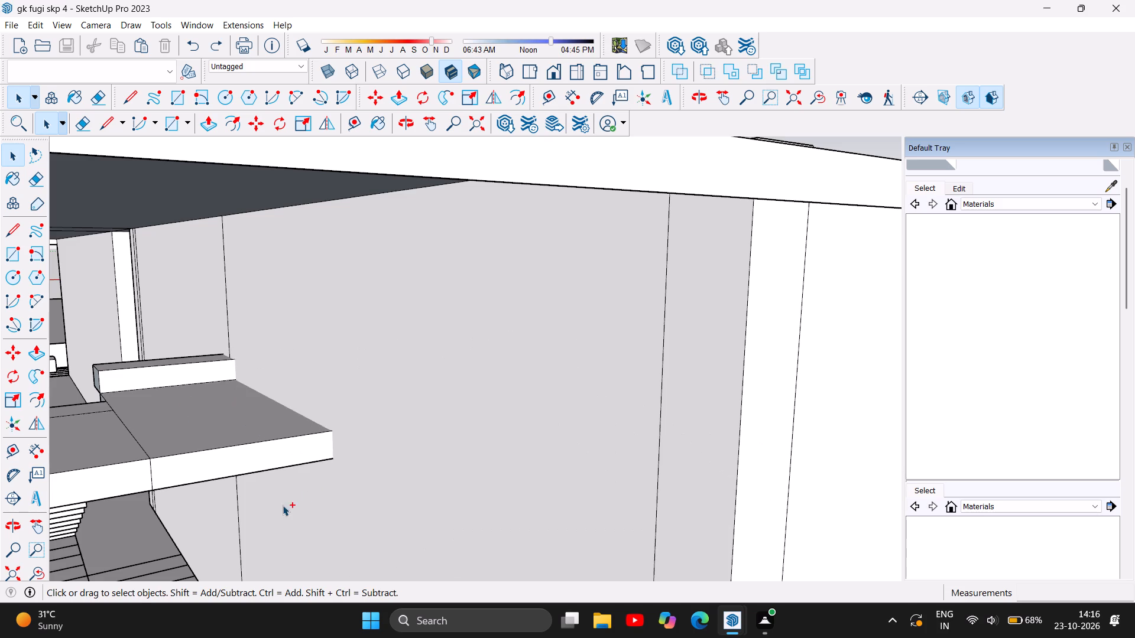
Examine the raised first step on the stair landing and how it meets the corridor wall and landing slab.
scroll(386, 442, down, 1)
scroll(99, 372, up, 4)
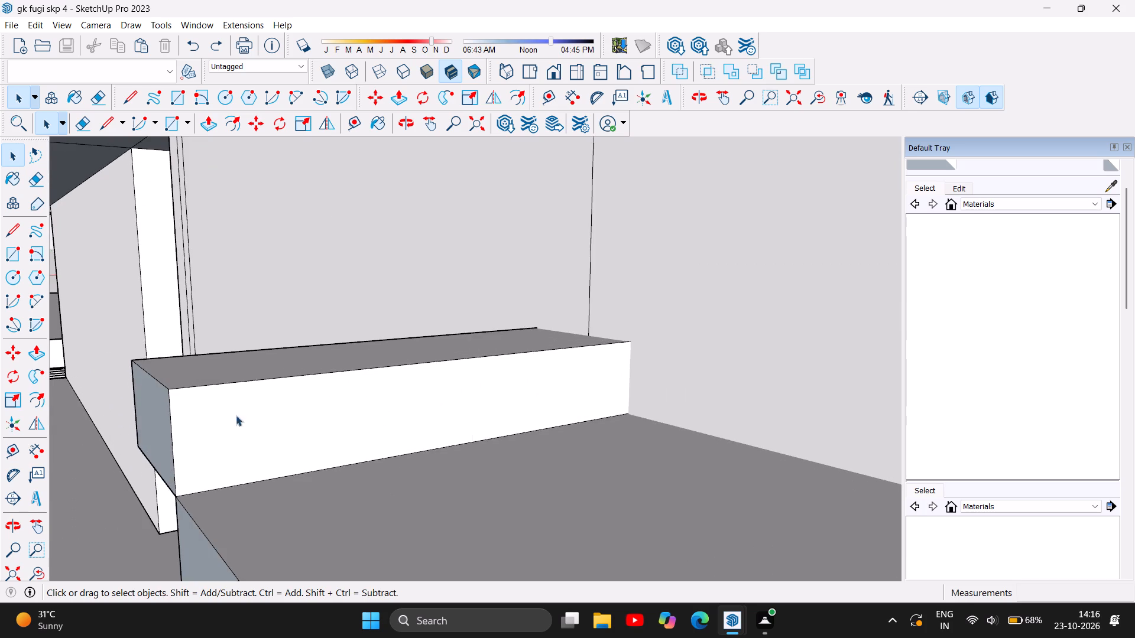
scroll(327, 436, down, 3)
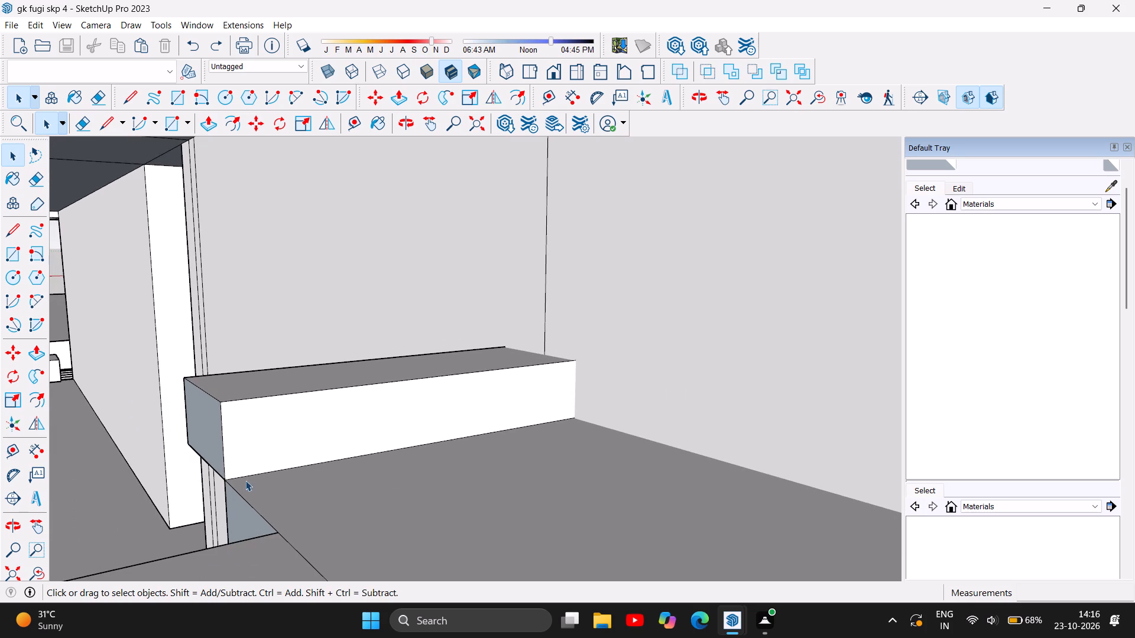
scroll(394, 349, down, 2)
scroll(521, 323, up, 3)
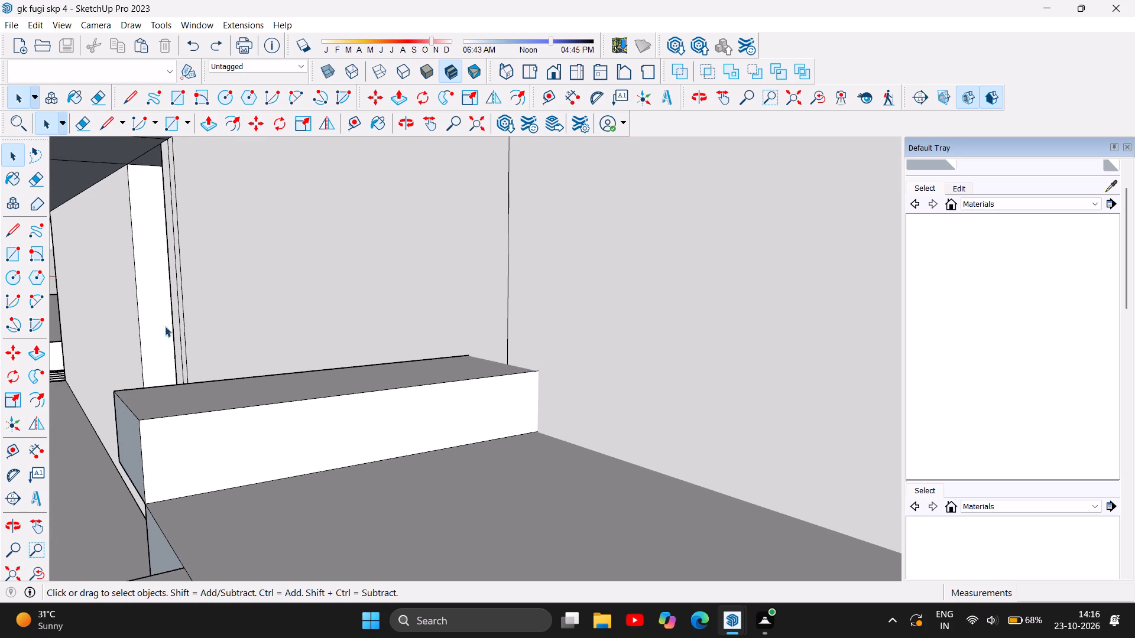
scroll(236, 385, down, 10)
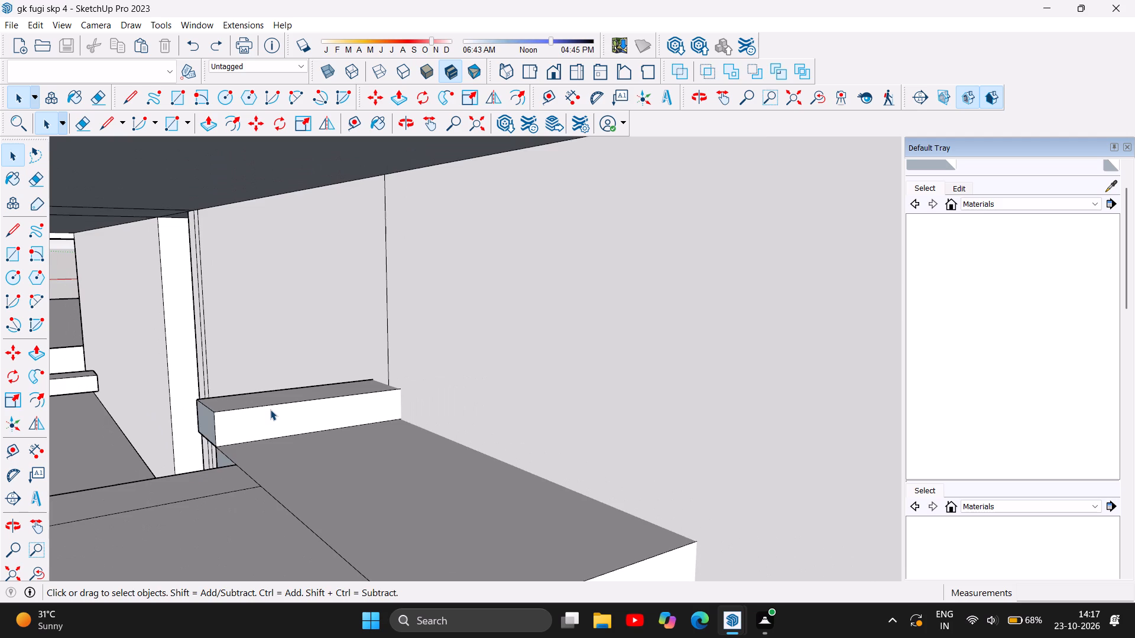
scroll(271, 410, down, 4)
scroll(271, 410, up, 6)
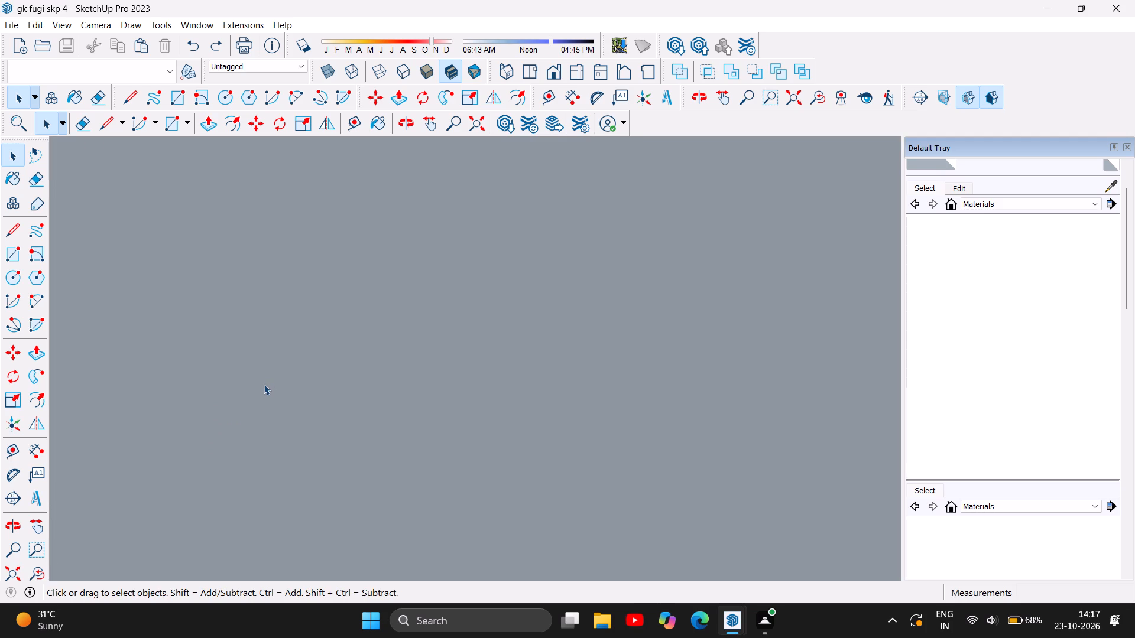
scroll(264, 384, up, 2)
Inspect the whole flat-roofed building from outside, covering the corridor opening, the long side wall and the surrounding sunken pit.
scroll(209, 468, down, 4)
scroll(256, 504, down, 4)
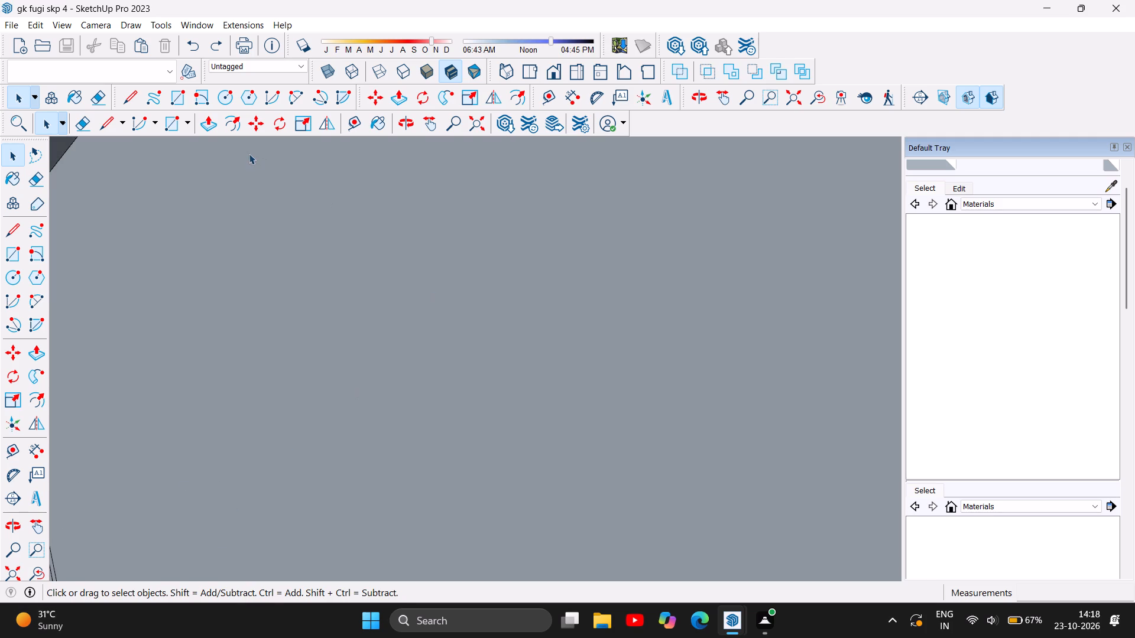
click(403, 119)
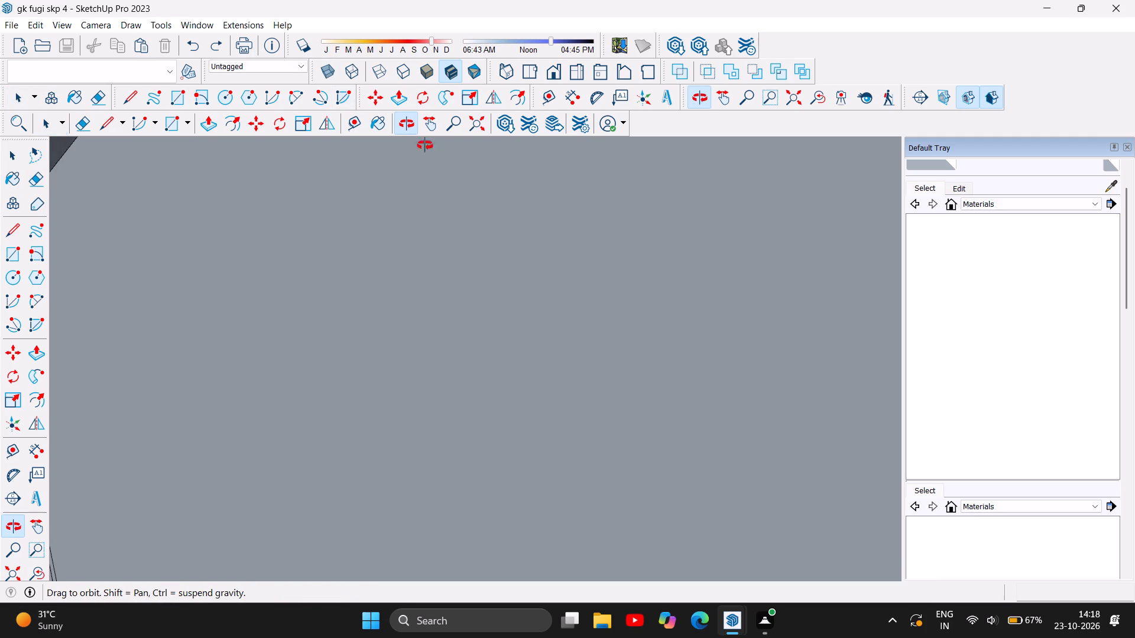
scroll(366, 425, down, 4)
scroll(427, 388, down, 4)
scroll(455, 443, down, 6)
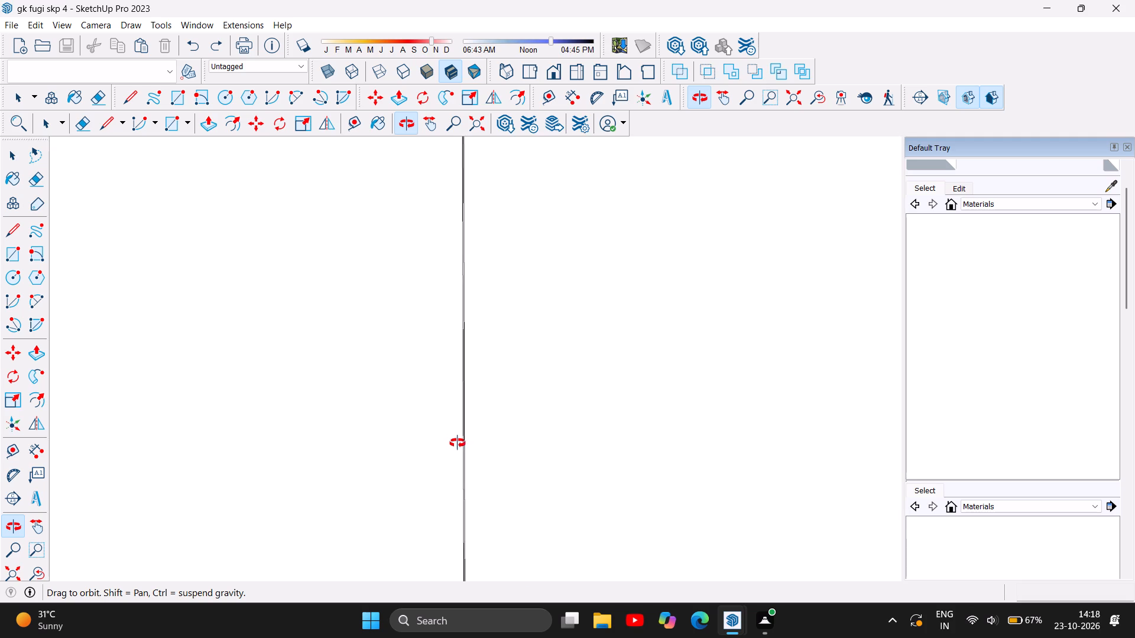
scroll(466, 431, down, 16)
scroll(393, 390, down, 5)
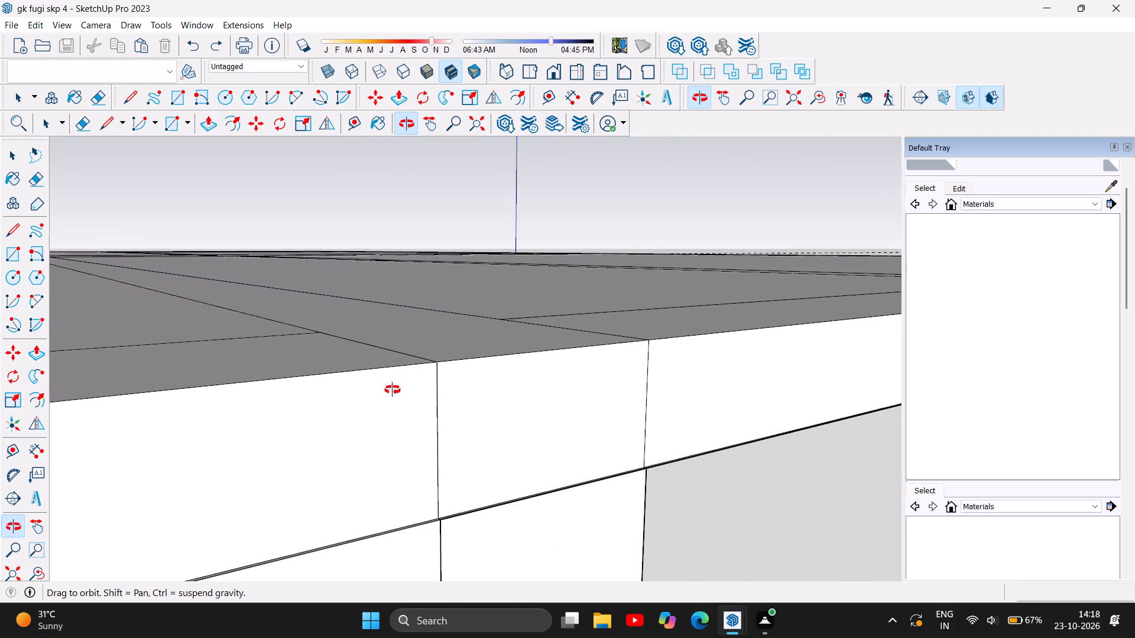
scroll(393, 390, down, 18)
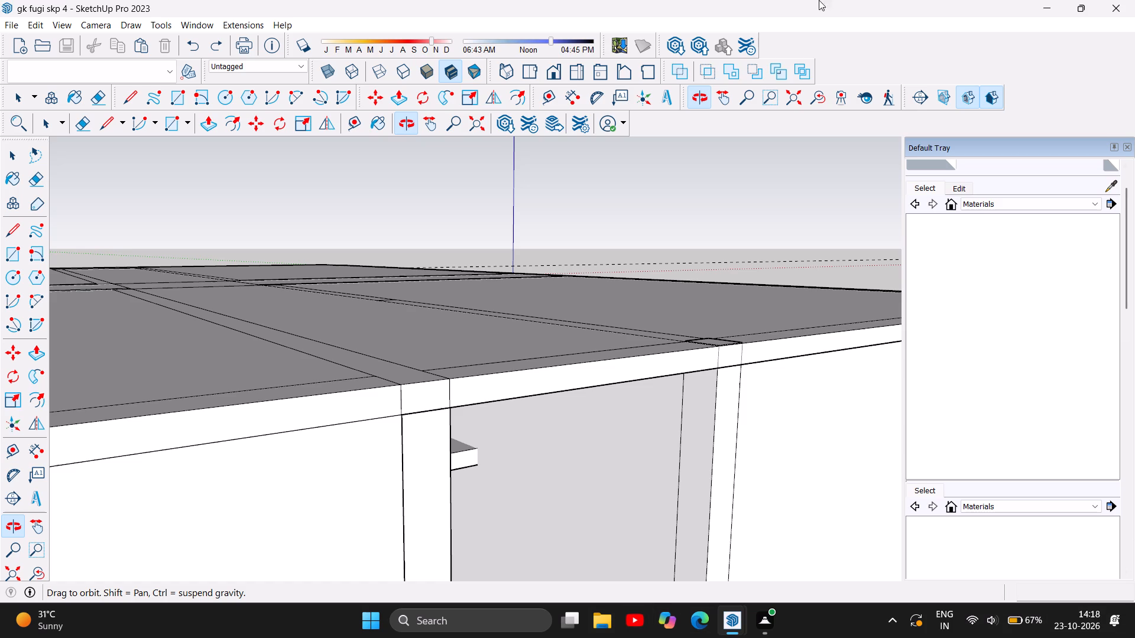
drag(601, 439, 531, 442)
drag(568, 375, 494, 523)
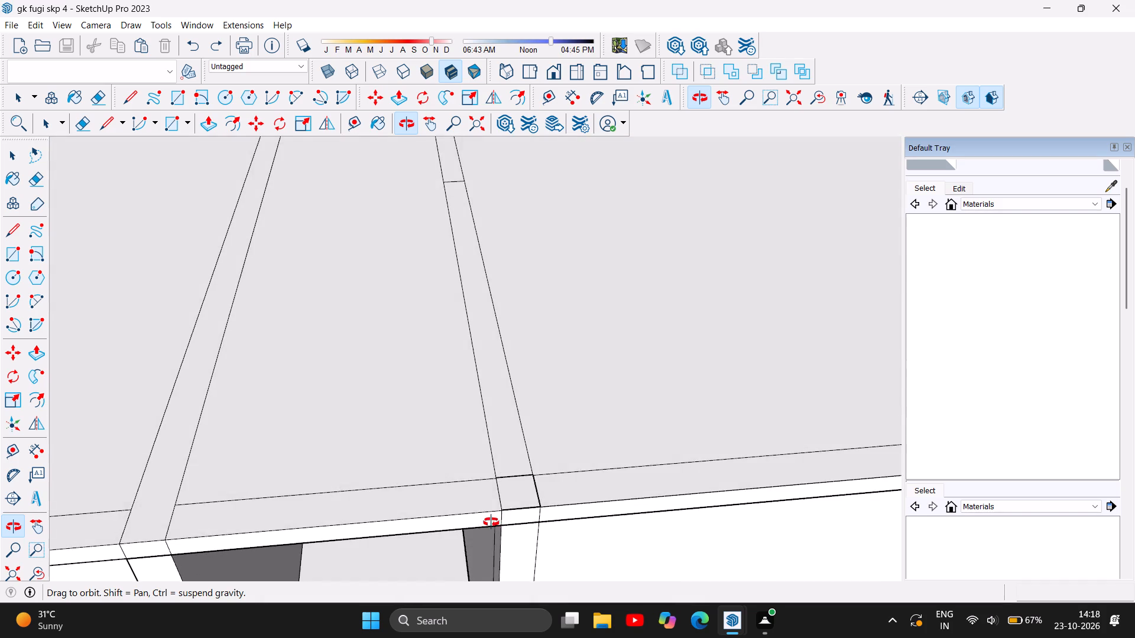
scroll(479, 435, down, 14)
scroll(465, 439, down, 7)
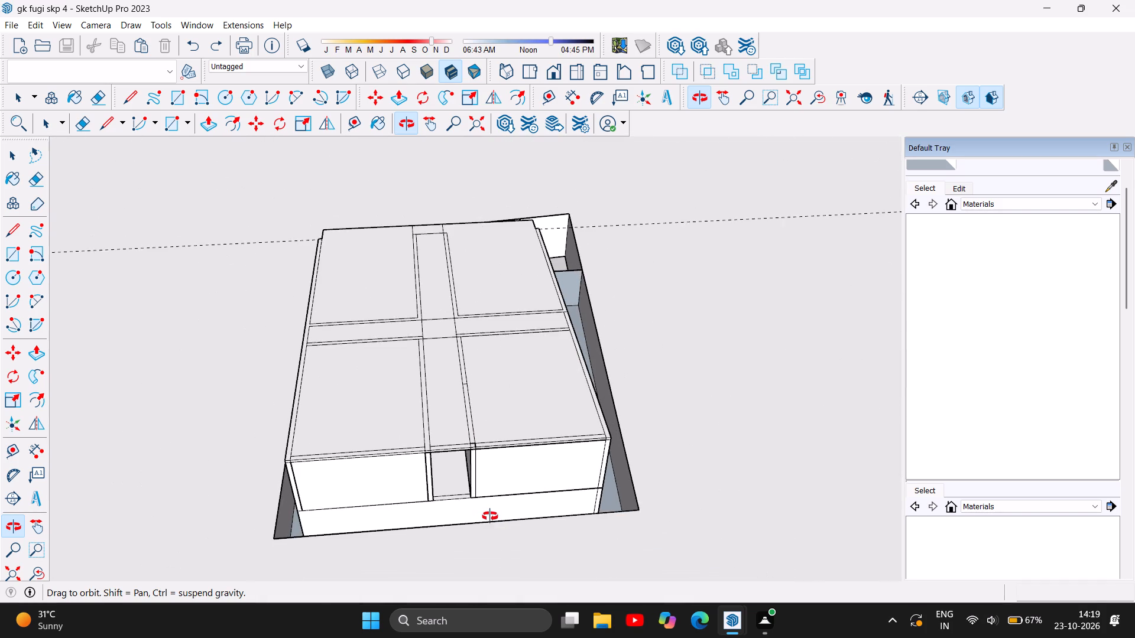
drag(489, 512, 244, 395)
drag(564, 380, 208, 382)
drag(730, 405, 737, 425)
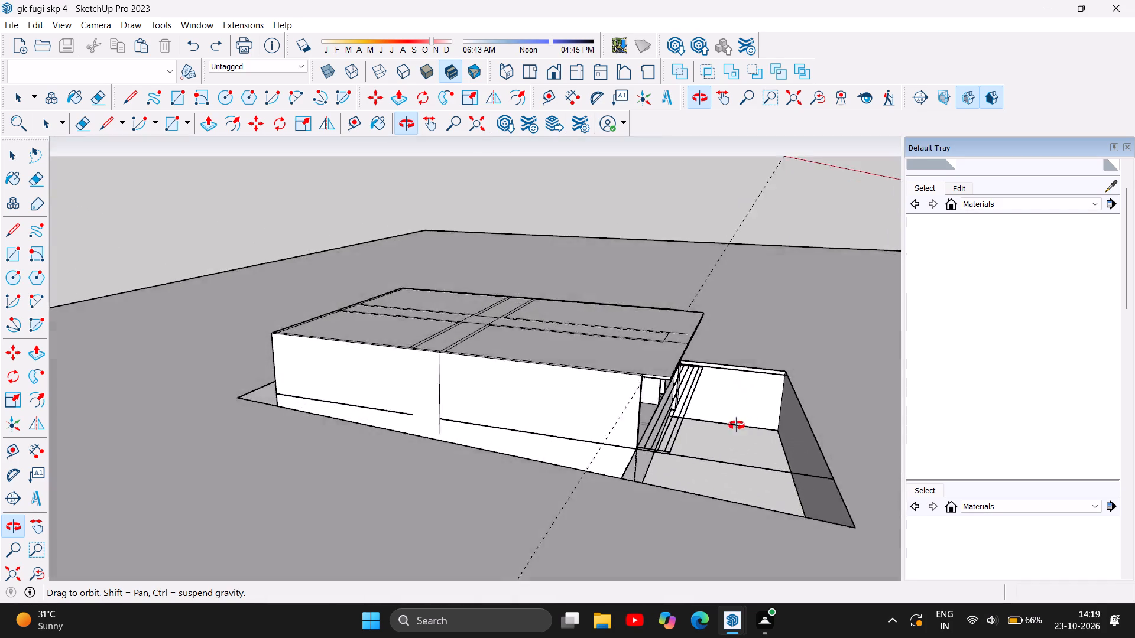
drag(737, 425, 374, 314)
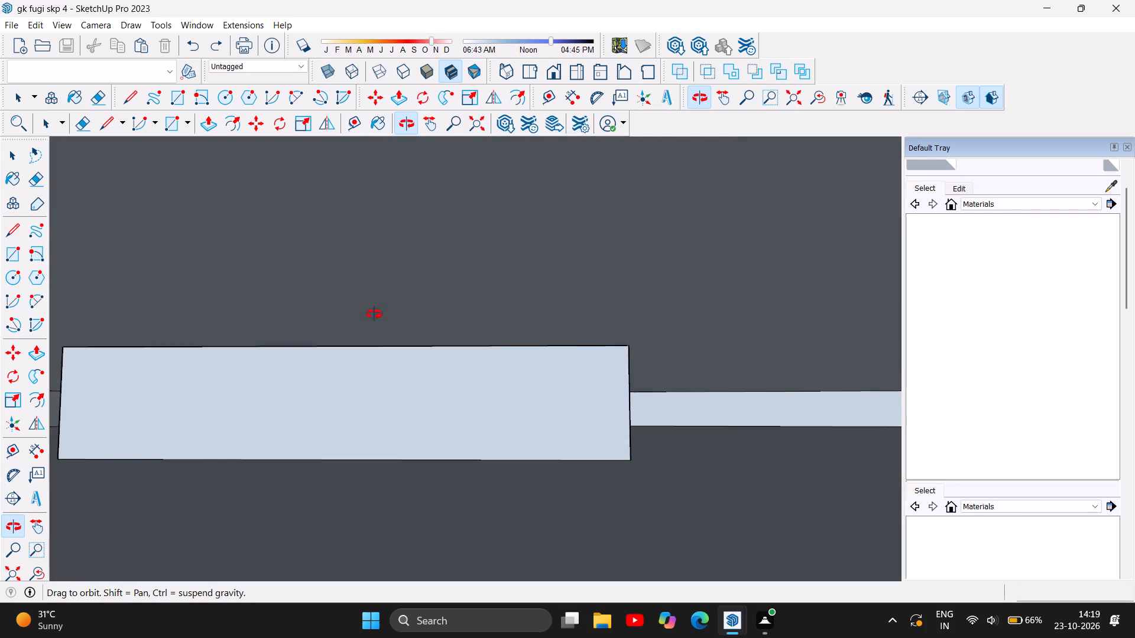
drag(374, 314, 434, 581)
drag(348, 249, 326, 414)
Examine the roof from above, checking the crossing corridor outlines and the strip along the building's long side wall.
scroll(427, 272, down, 4)
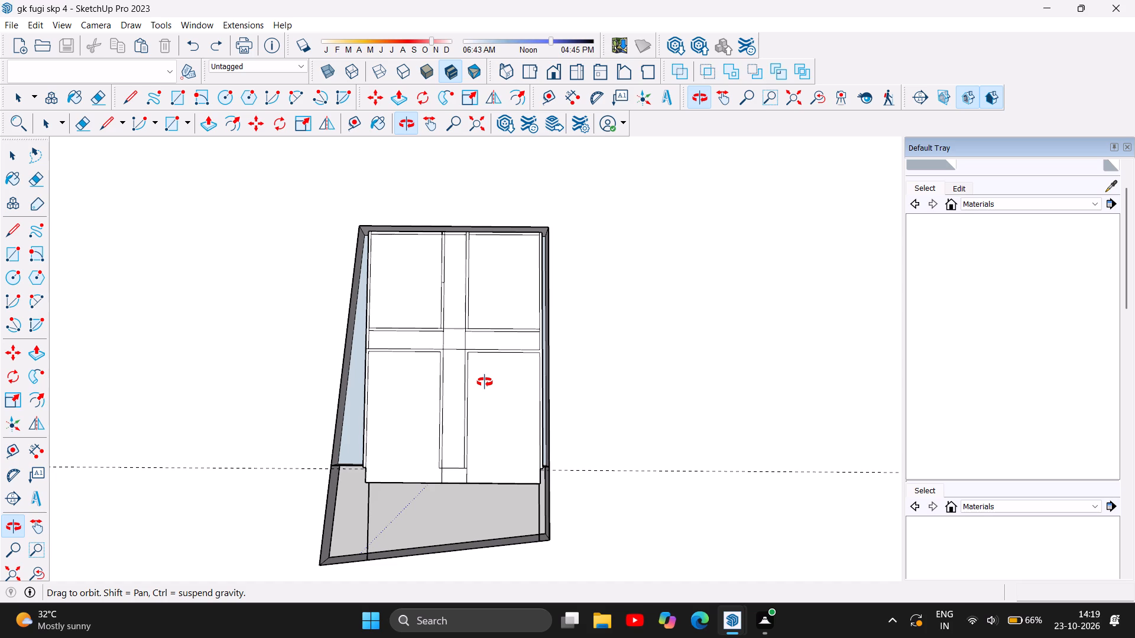
scroll(383, 447, up, 5)
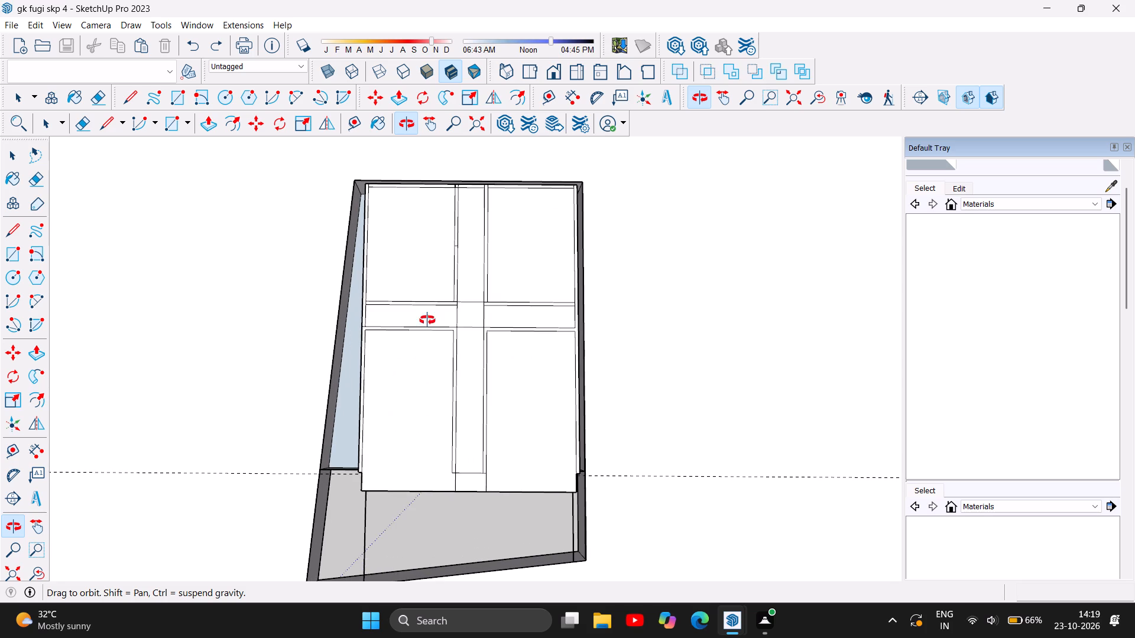
scroll(375, 354, up, 4)
scroll(407, 485, down, 2)
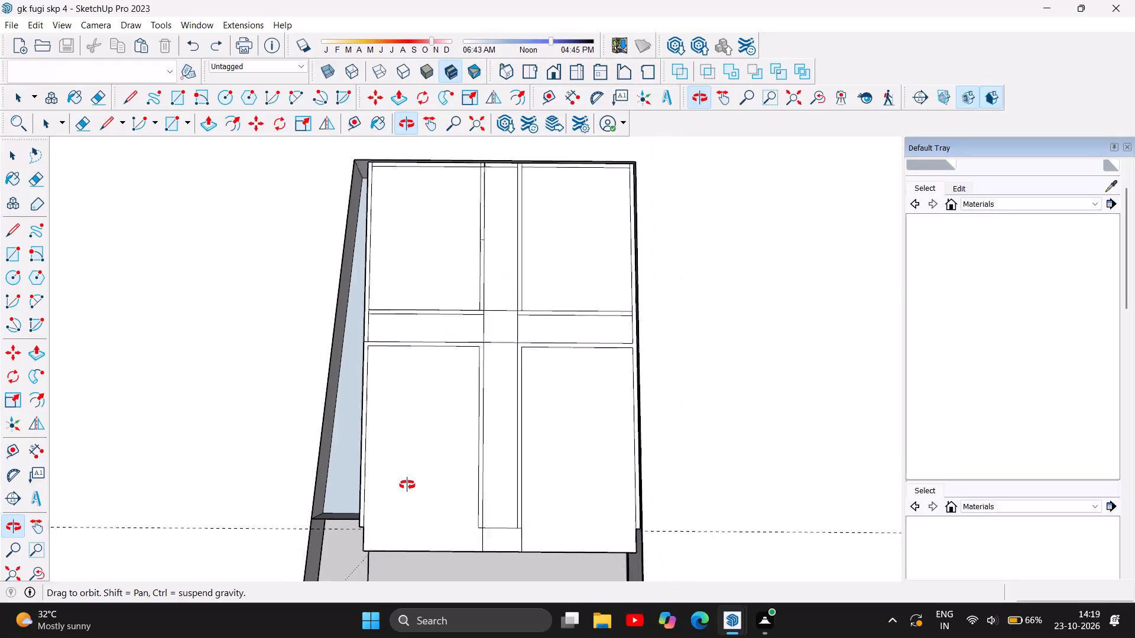
scroll(407, 485, down, 1)
scroll(408, 456, up, 4)
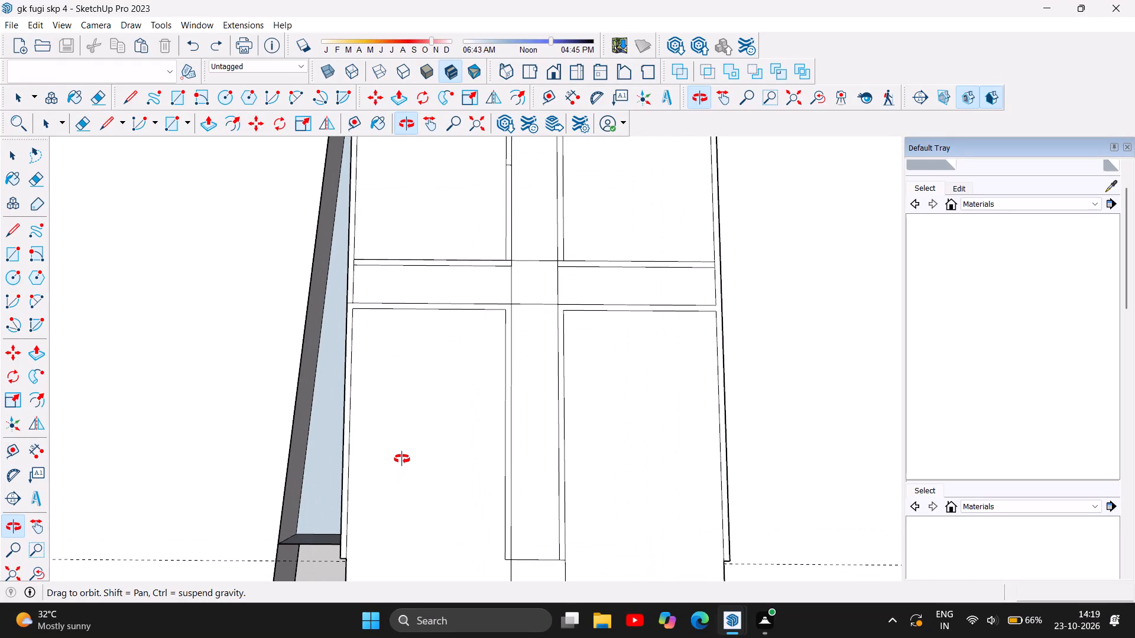
scroll(348, 502, up, 6)
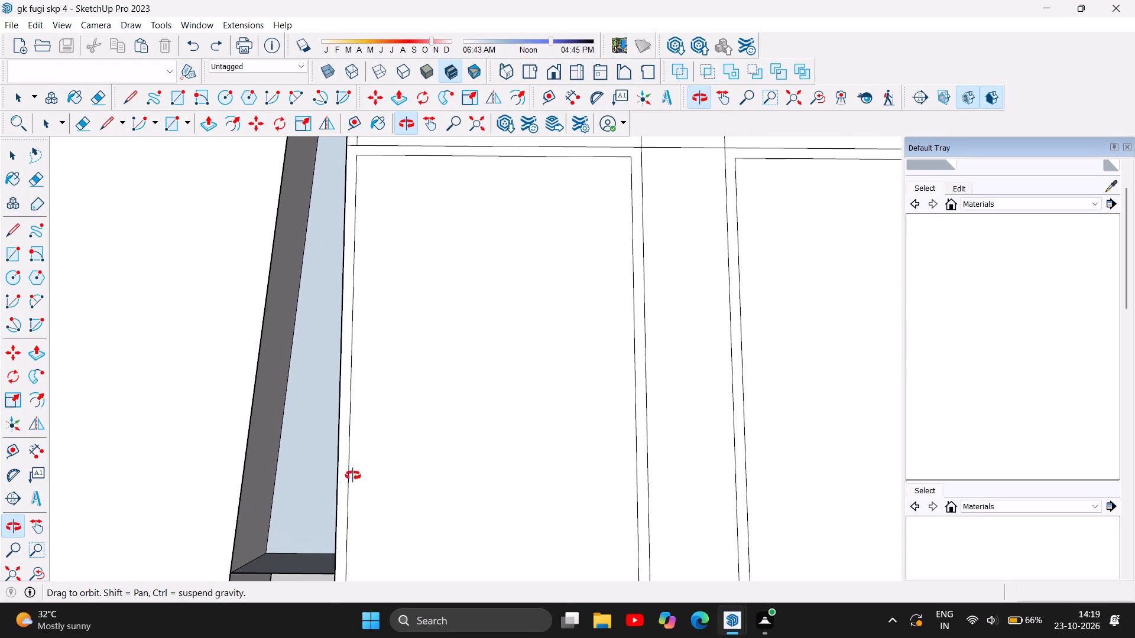
scroll(387, 430, down, 8)
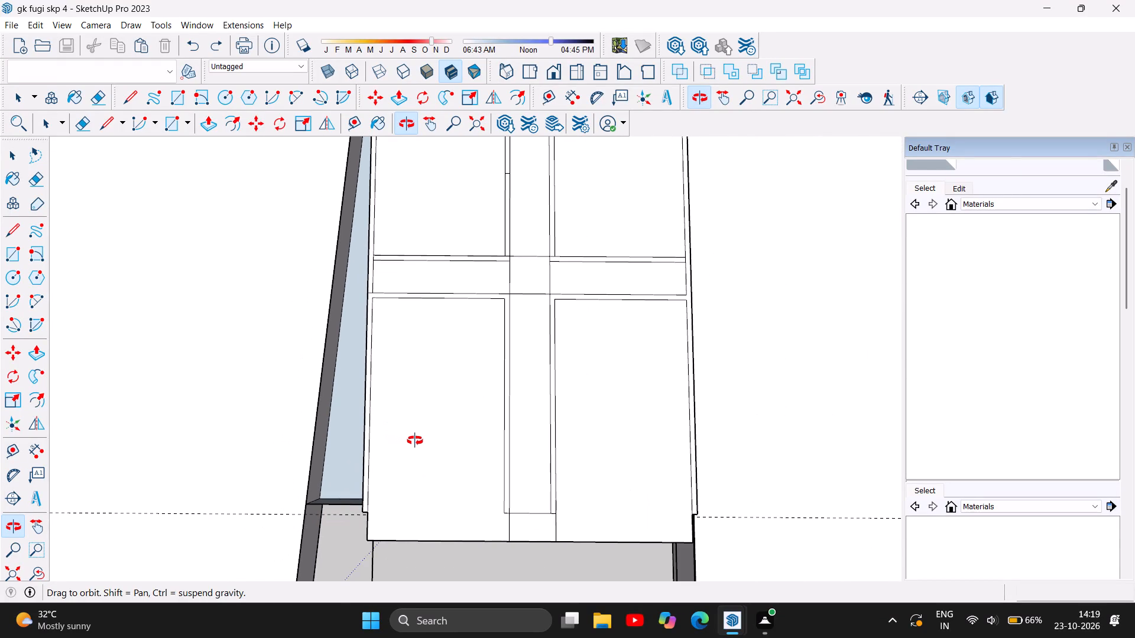
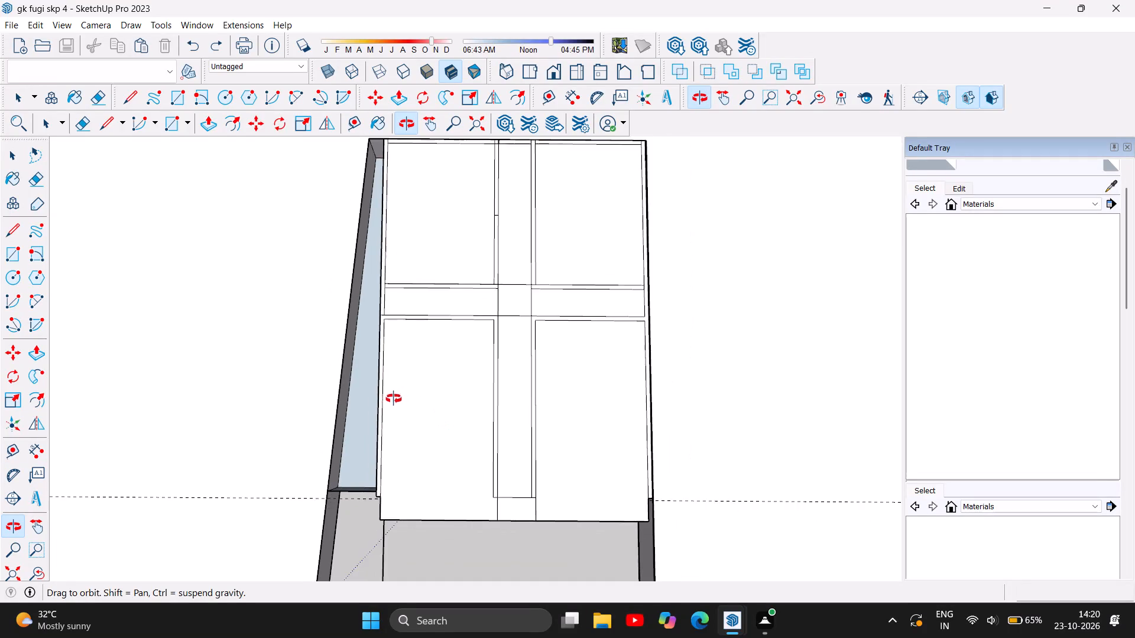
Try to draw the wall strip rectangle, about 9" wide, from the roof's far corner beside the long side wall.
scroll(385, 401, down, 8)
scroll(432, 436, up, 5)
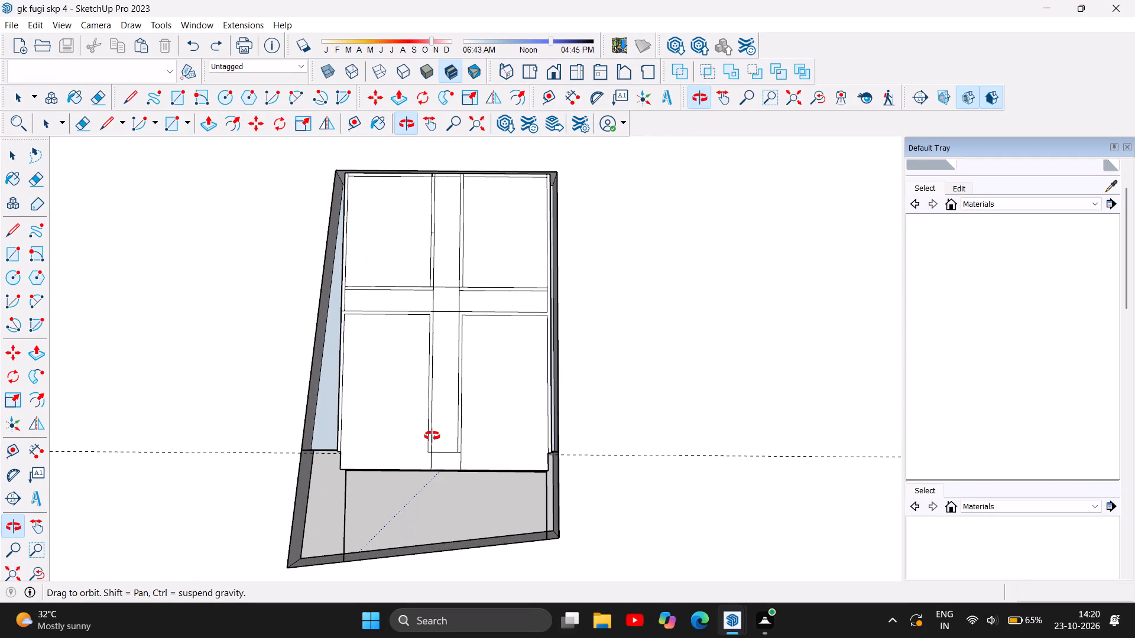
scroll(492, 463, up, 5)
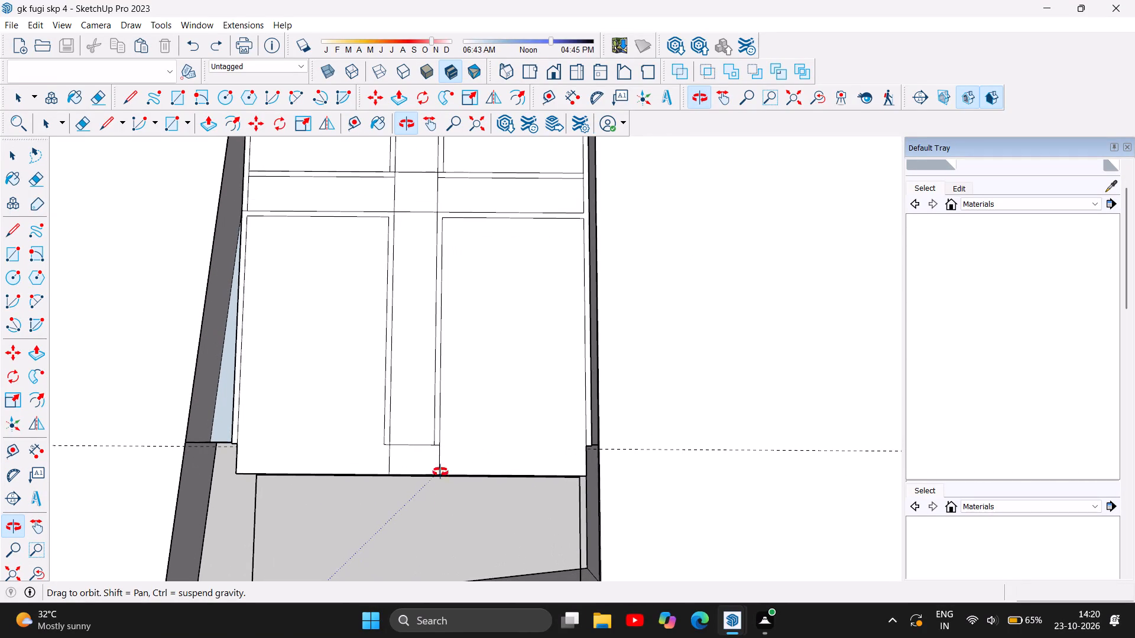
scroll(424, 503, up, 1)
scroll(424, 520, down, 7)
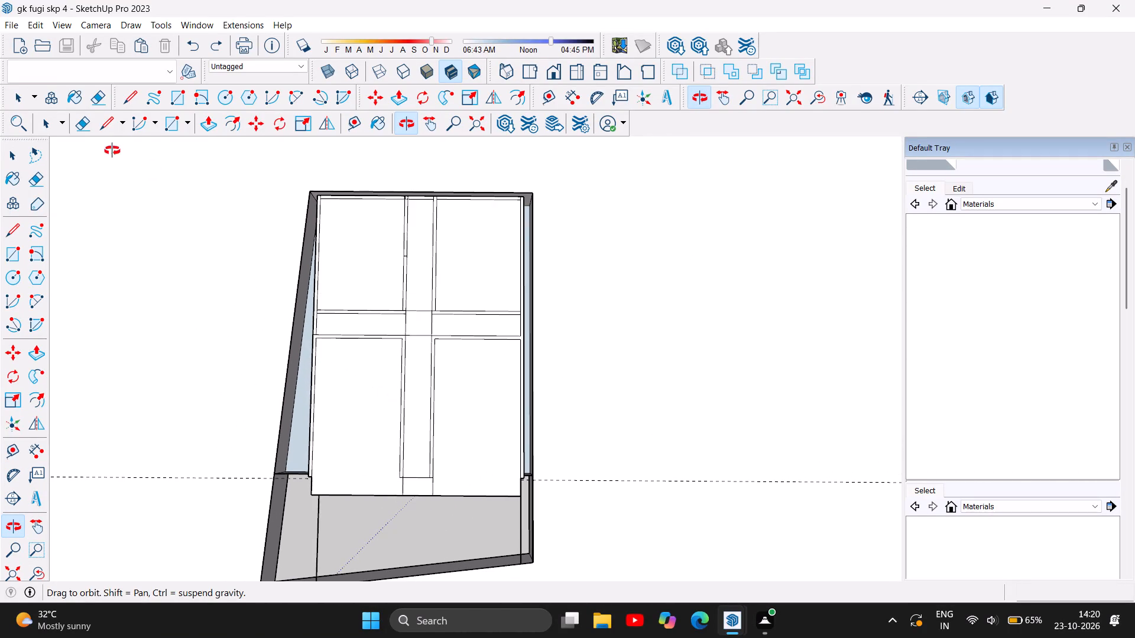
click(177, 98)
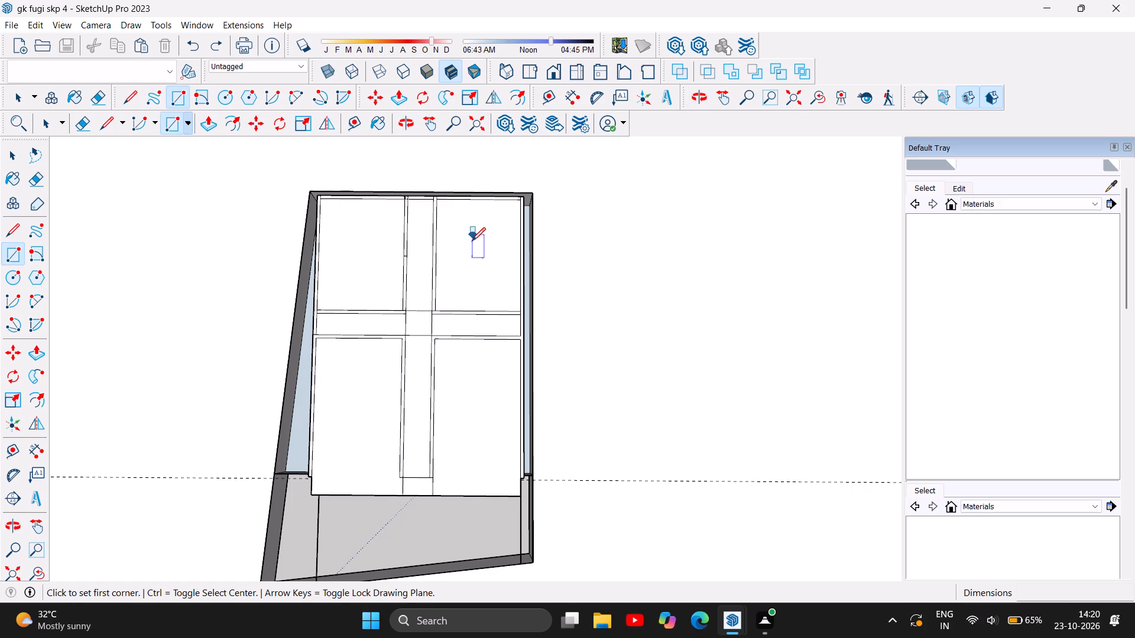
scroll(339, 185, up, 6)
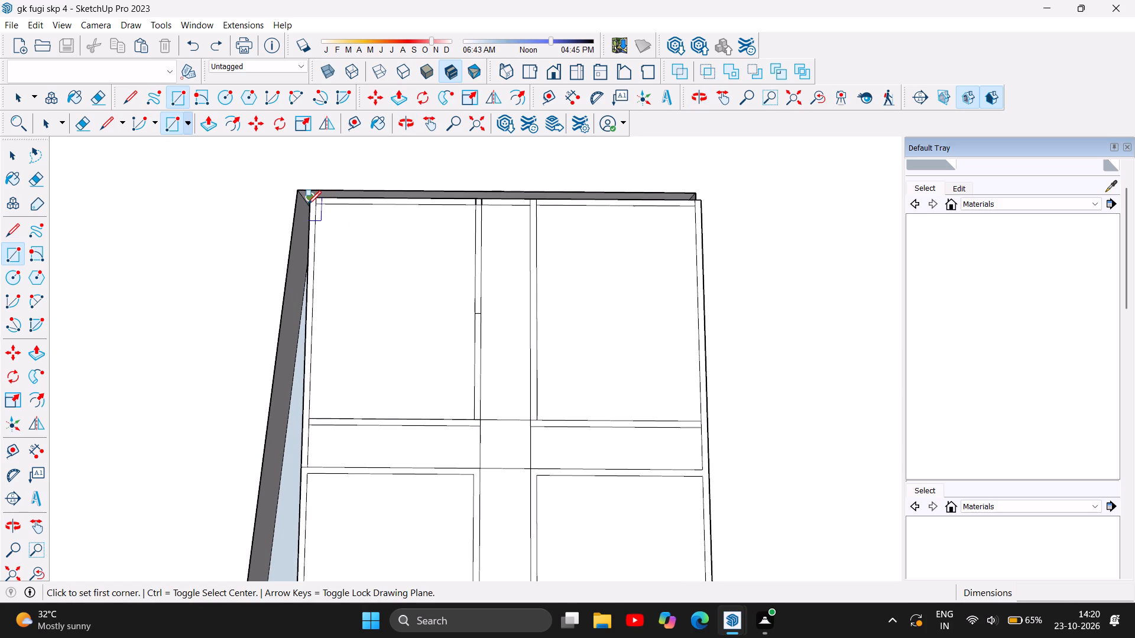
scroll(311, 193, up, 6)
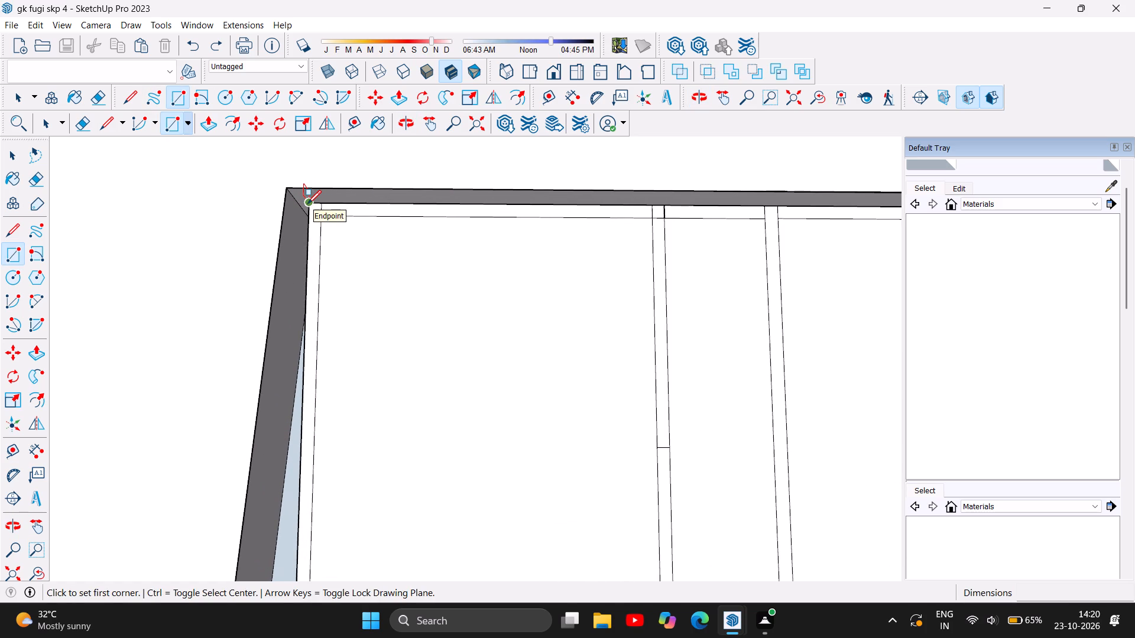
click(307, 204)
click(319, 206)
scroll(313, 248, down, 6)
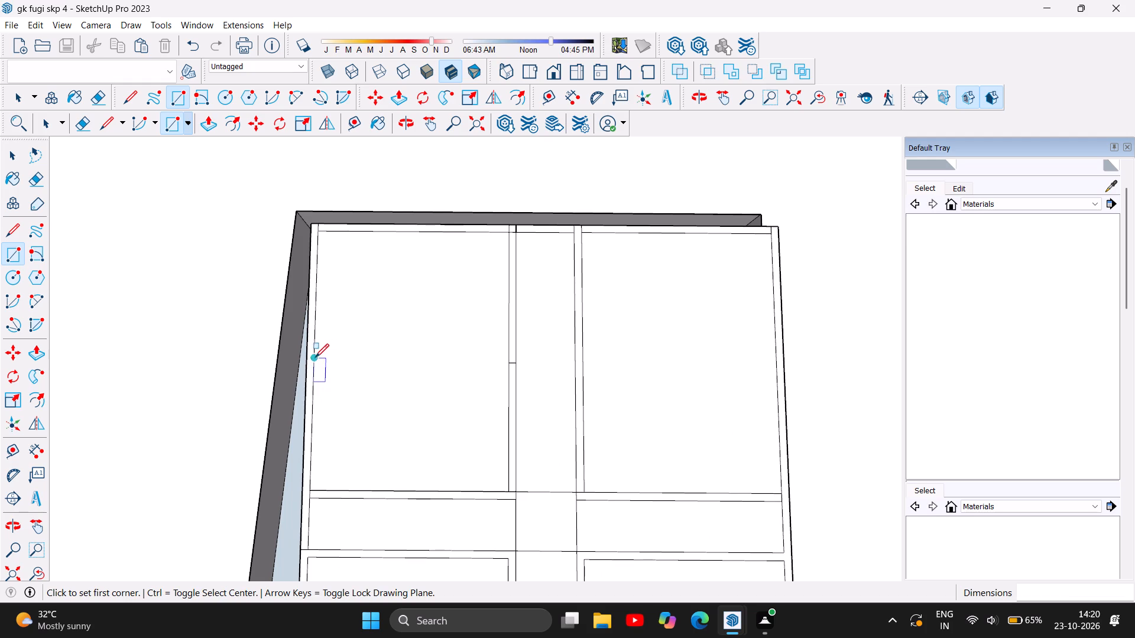
Draw a rectangle about 65' 2 13/16" by 9" along the roof's long side edge, from the far corner to the front notch.
scroll(308, 214, up, 14)
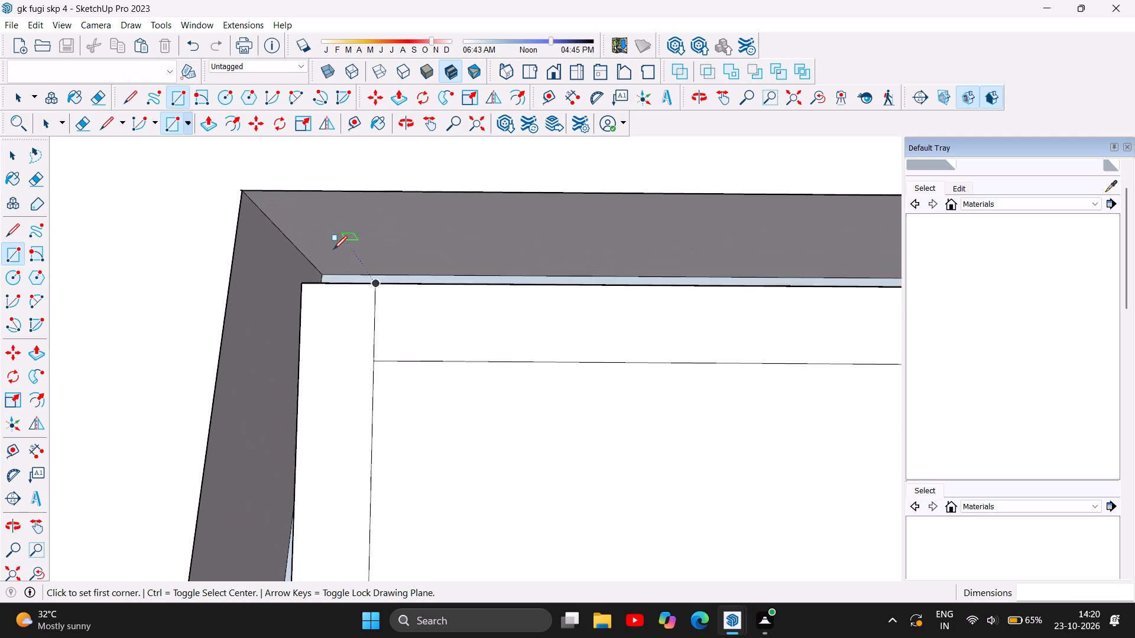
scroll(333, 249, up, 4)
scroll(333, 252, down, 4)
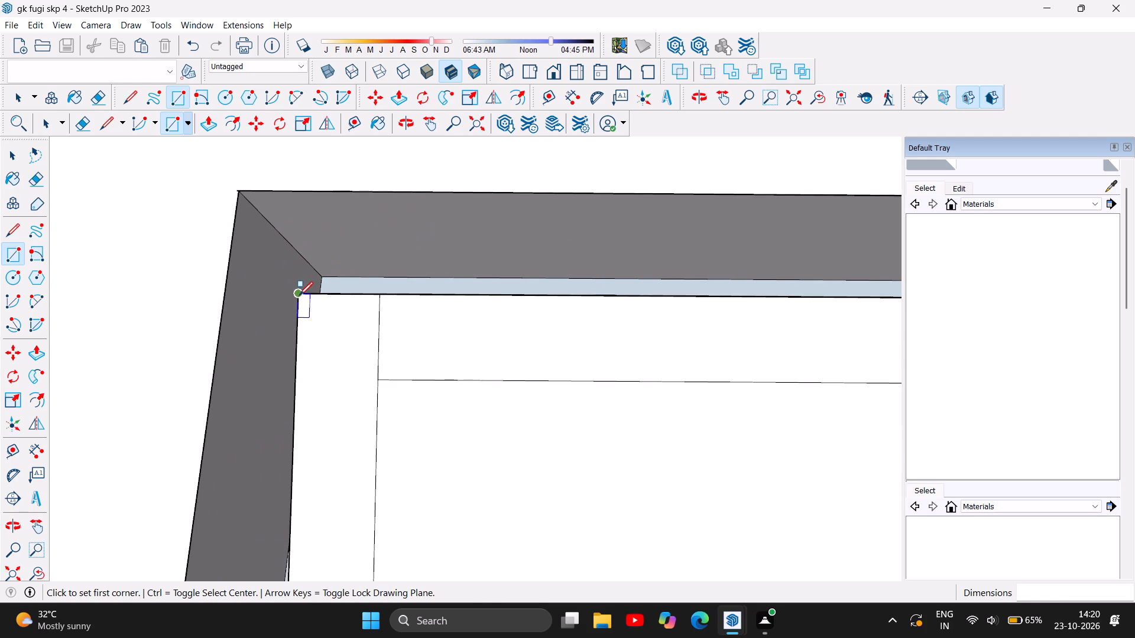
click(299, 295)
click(378, 291)
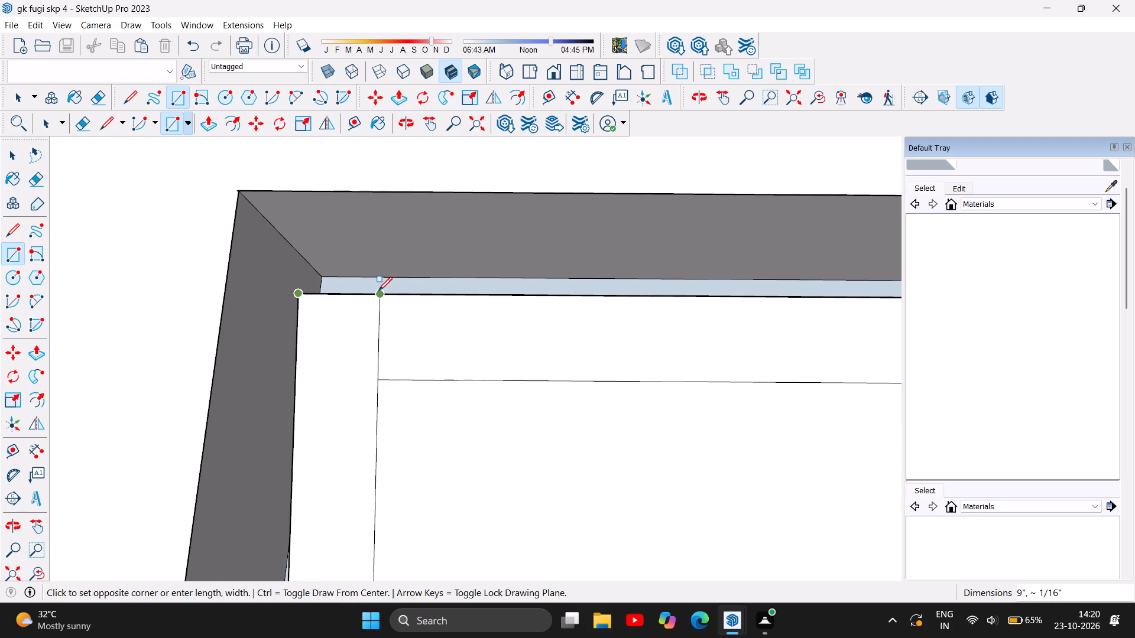
scroll(370, 324, down, 17)
scroll(372, 318, down, 16)
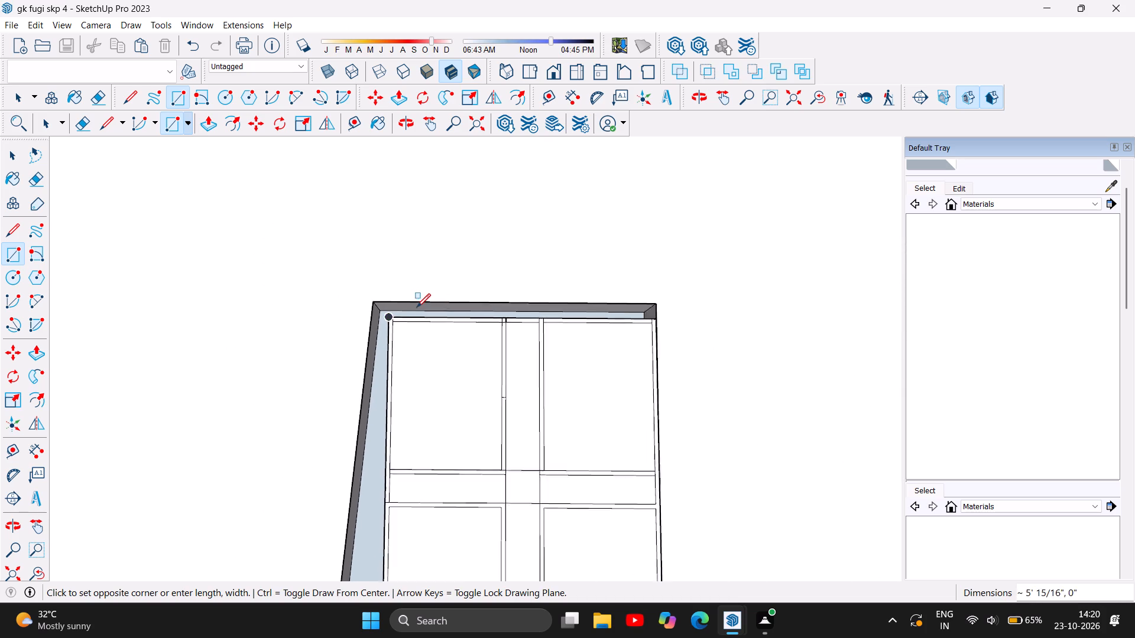
scroll(417, 307, down, 2)
scroll(461, 428, down, 6)
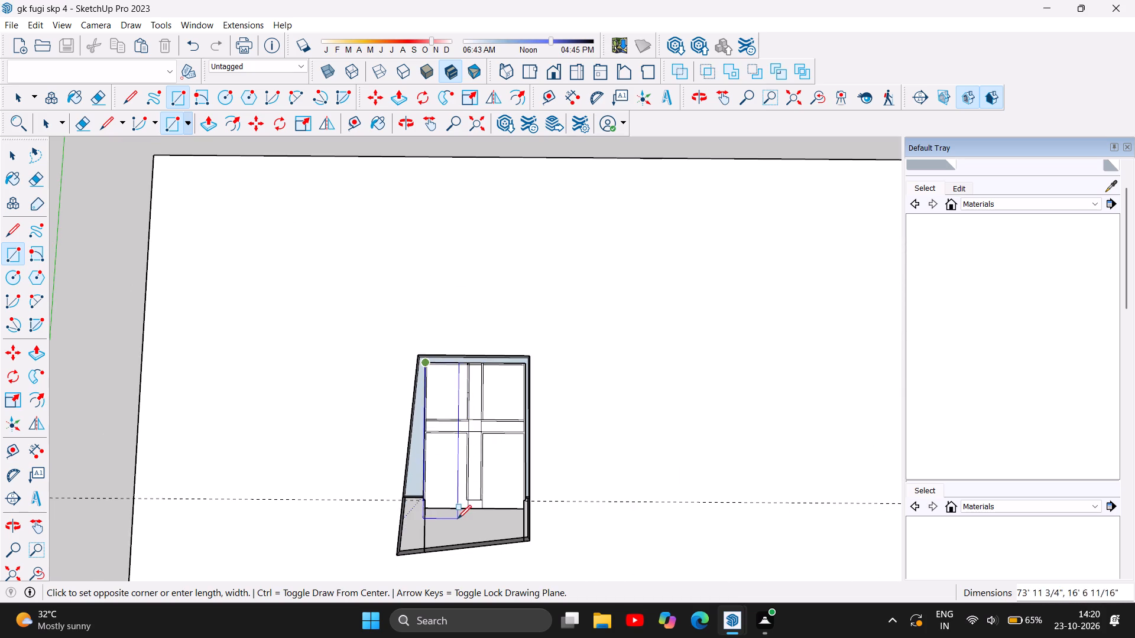
scroll(457, 519, up, 11)
scroll(400, 479, up, 6)
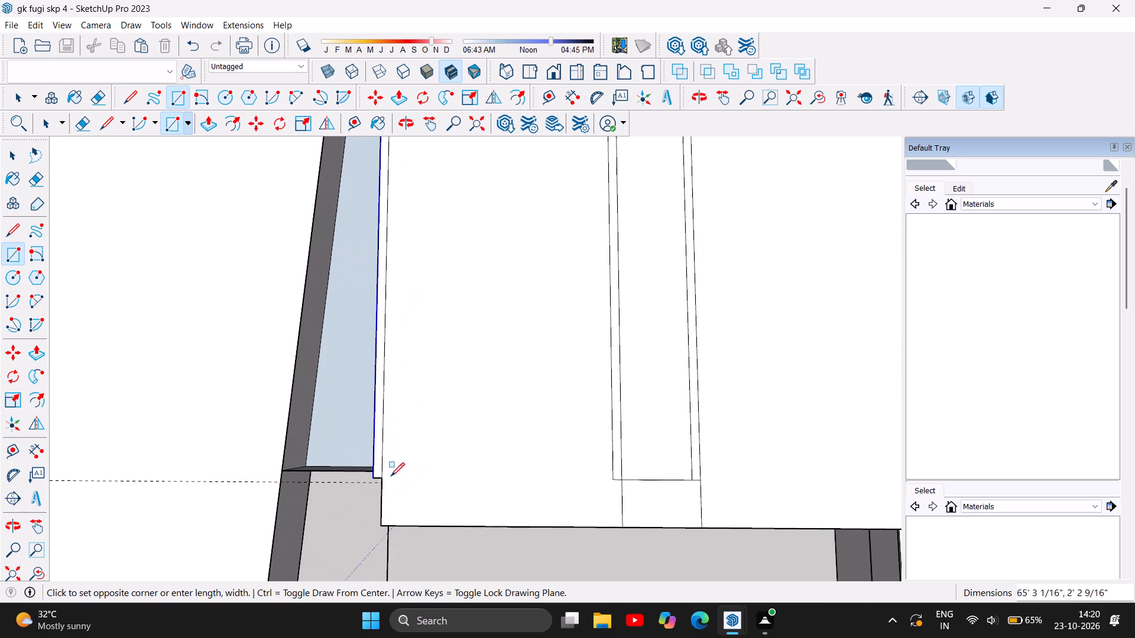
click(383, 478)
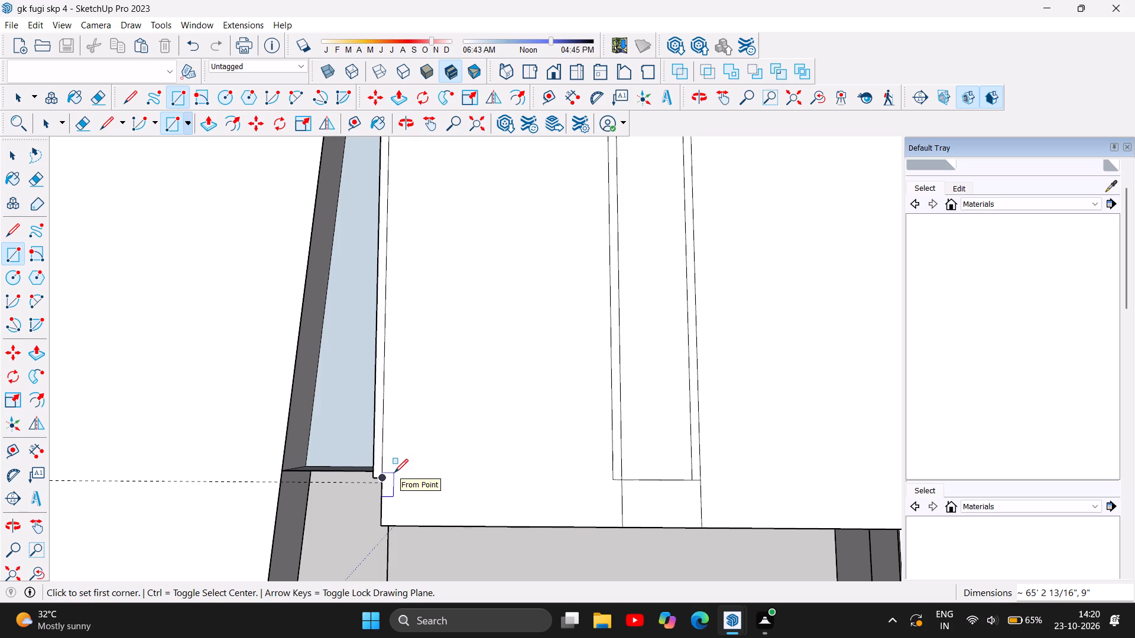
key(Escape)
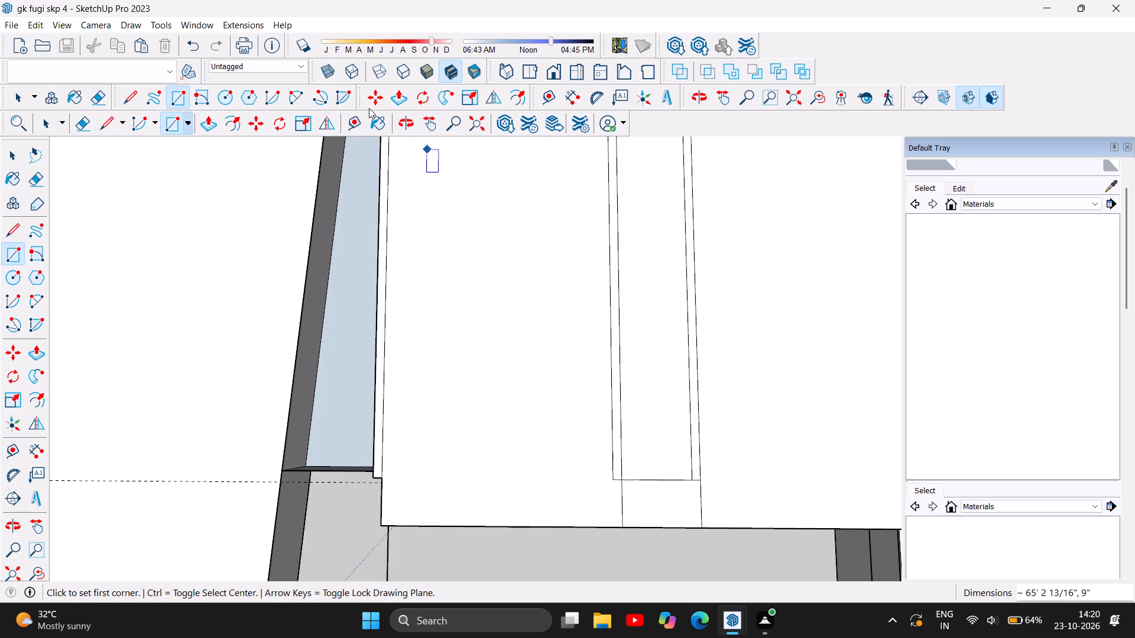
Push/Pull the front section of the long roof-edge strip up 11' to form an upper wall.
click(205, 126)
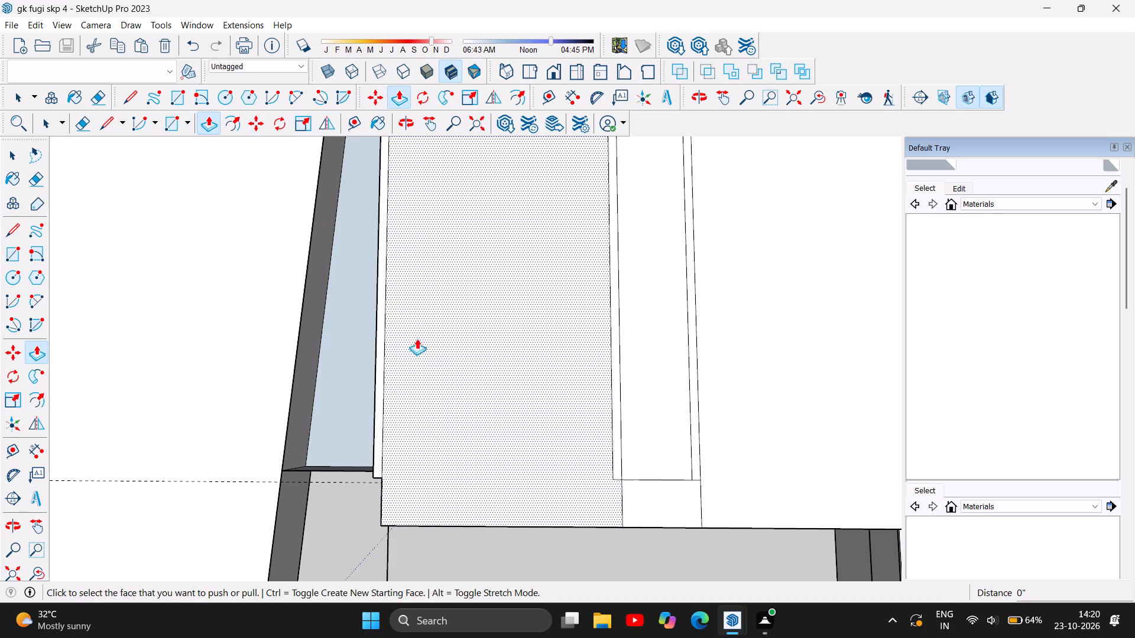
click(384, 336)
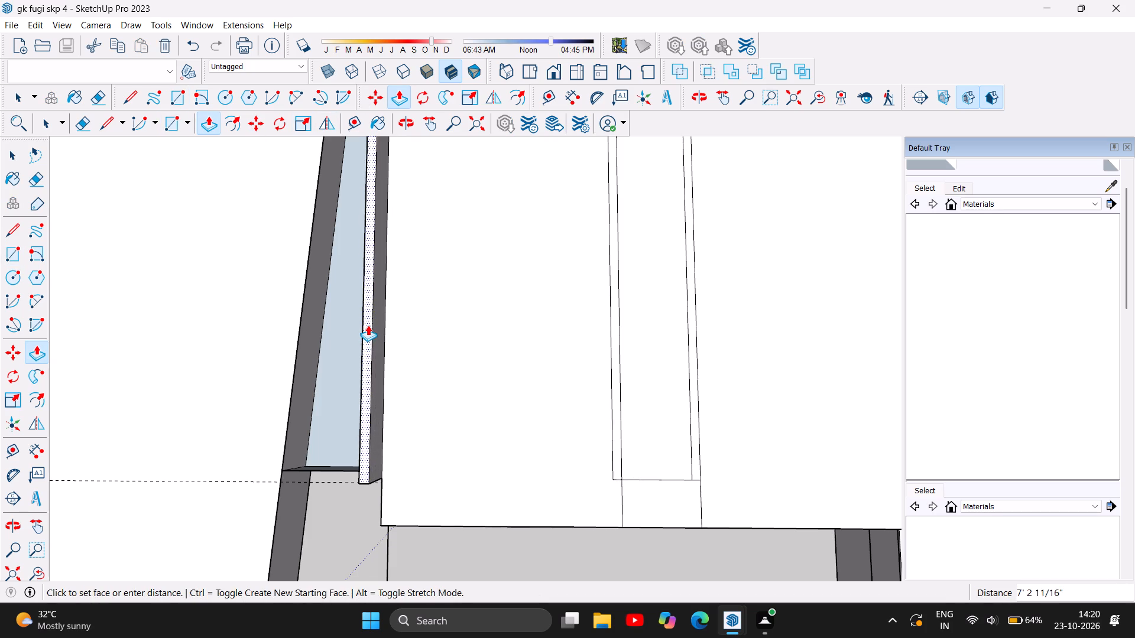
text(11')
key(Return)
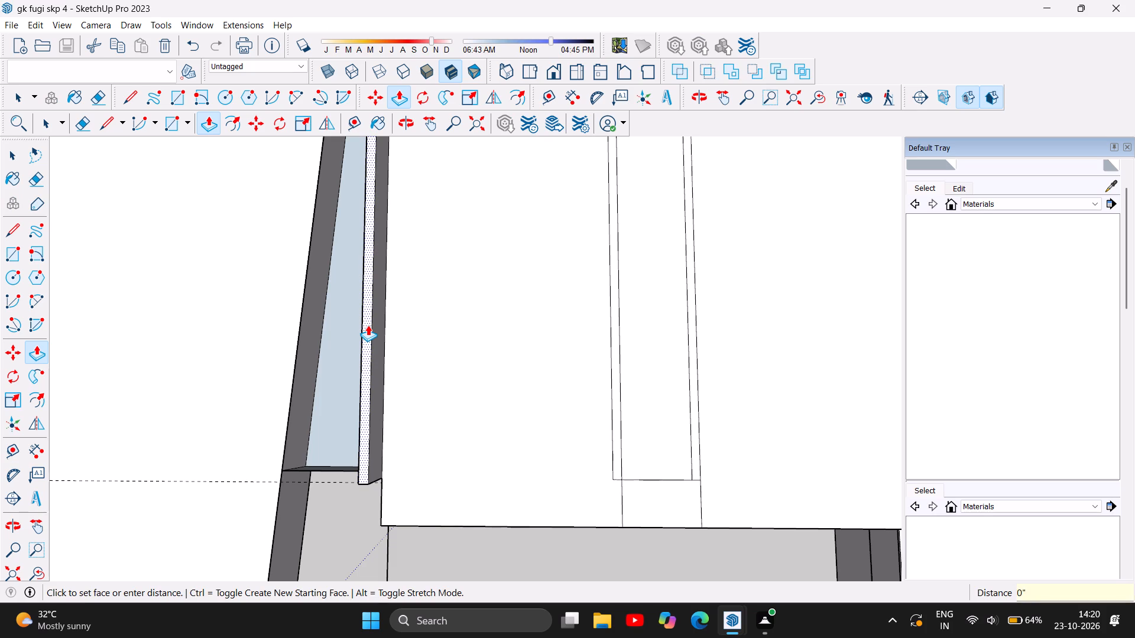
scroll(252, 392, down, 5)
scroll(300, 380, down, 2)
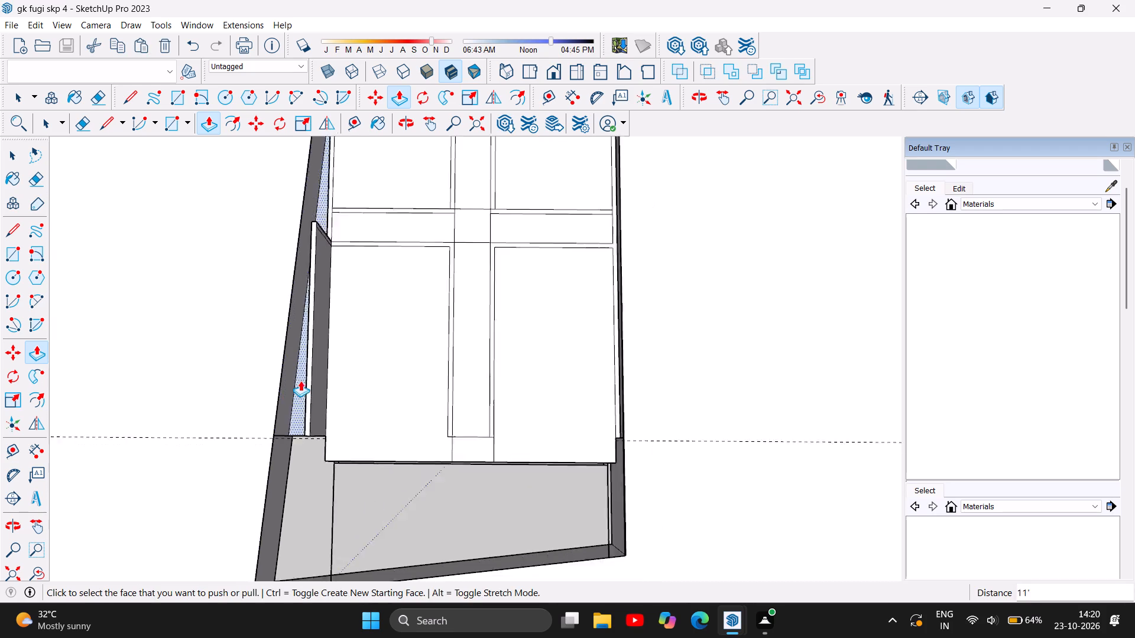
scroll(300, 380, down, 11)
scroll(327, 388, up, 7)
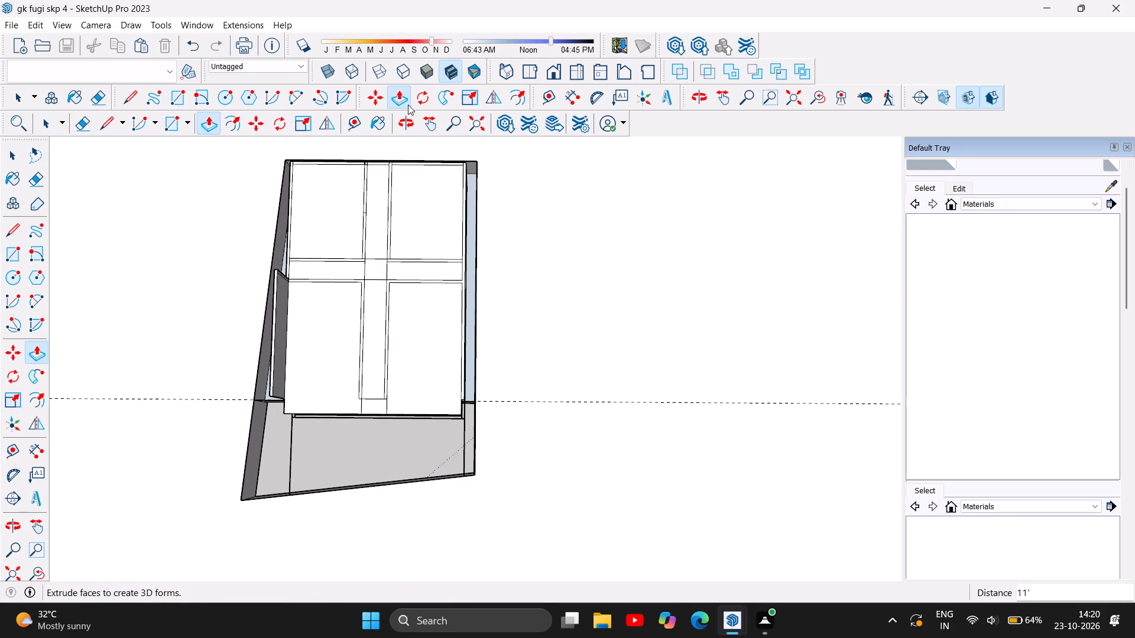
Examine the new upper wall from outside and above, including how far it runs along the roof's long side.
click(409, 121)
drag(440, 370, 410, 180)
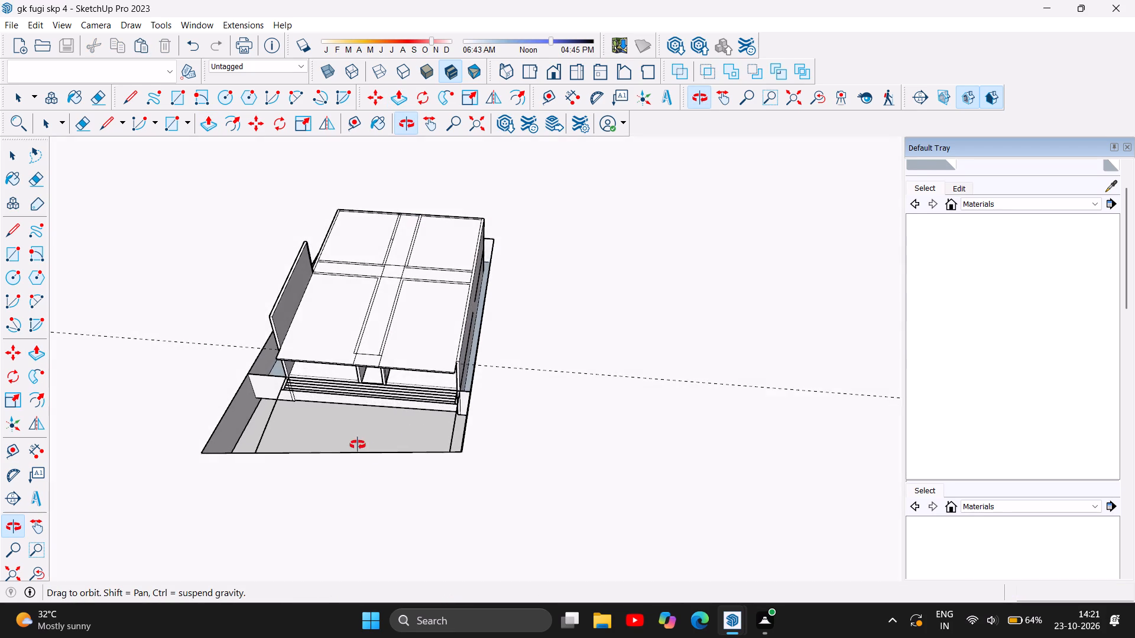
drag(359, 428, 585, 259)
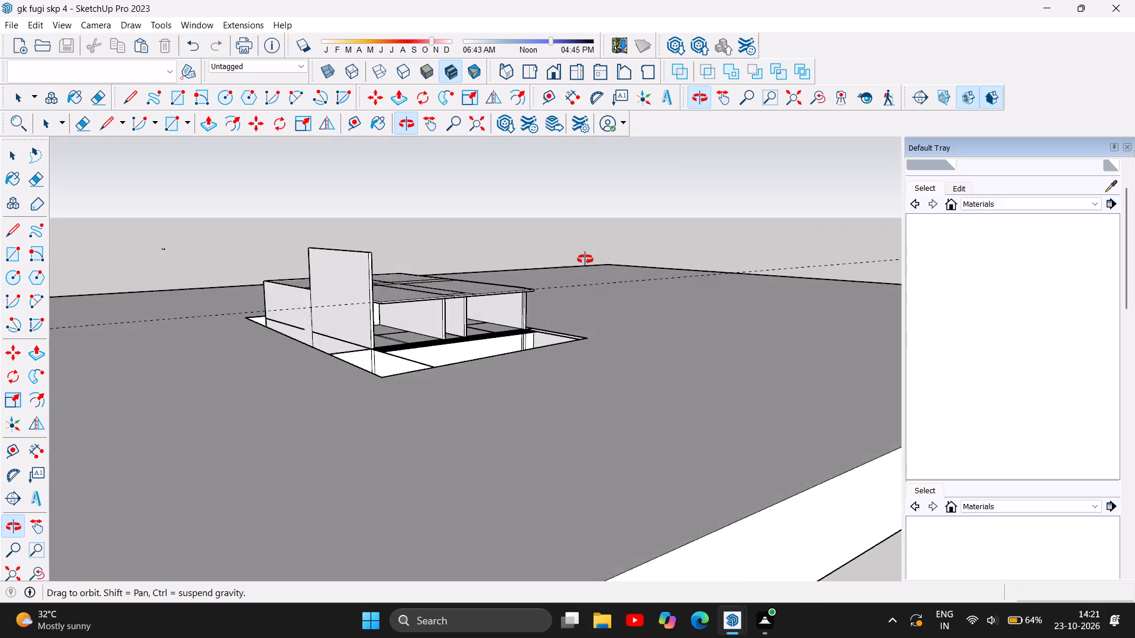
drag(585, 259, 586, 258)
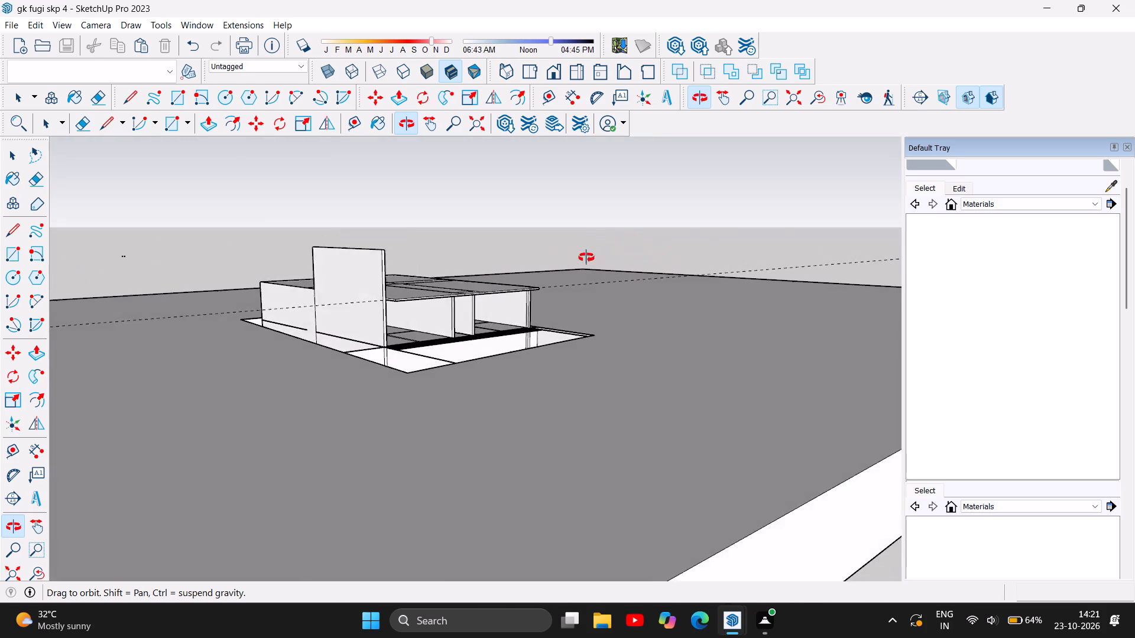
drag(586, 258, 382, 347)
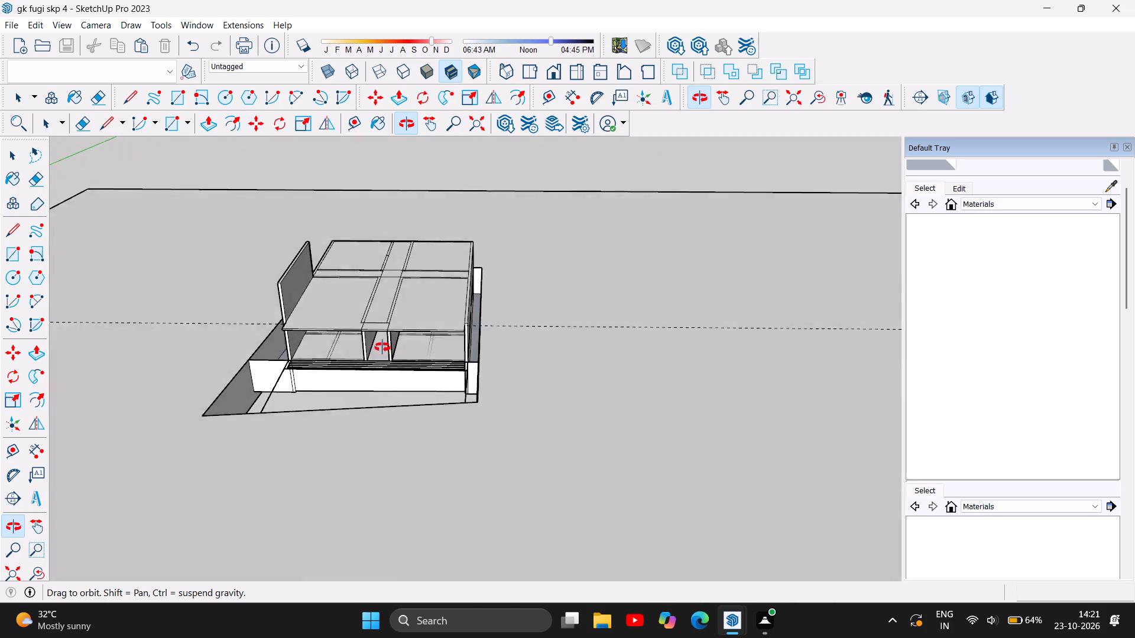
drag(382, 347, 382, 419)
drag(439, 263, 427, 308)
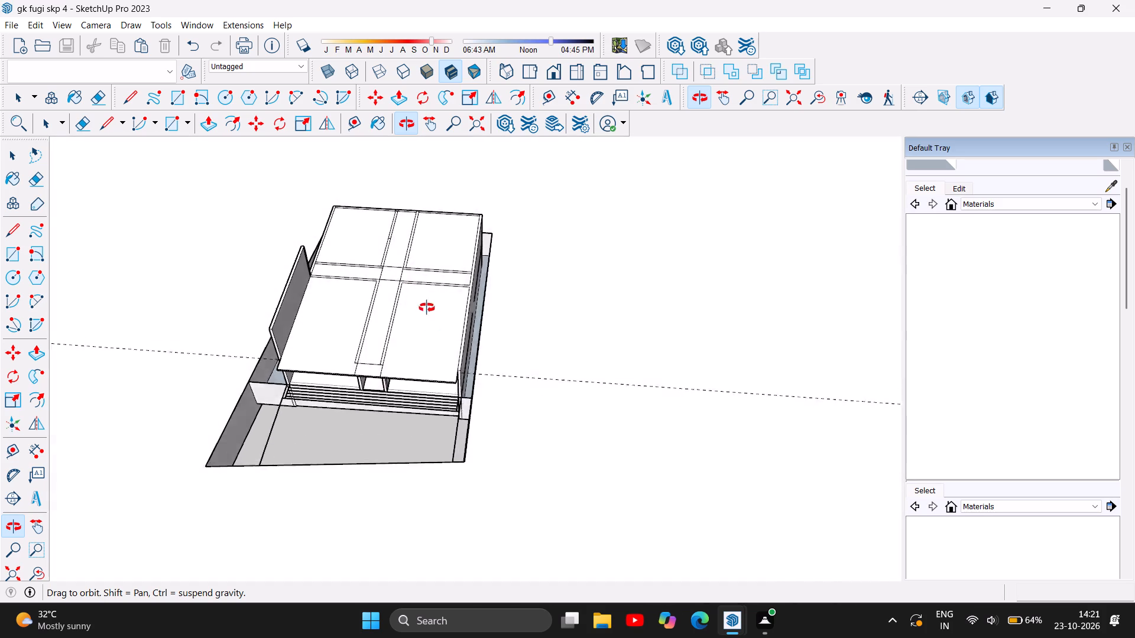
drag(427, 308, 443, 398)
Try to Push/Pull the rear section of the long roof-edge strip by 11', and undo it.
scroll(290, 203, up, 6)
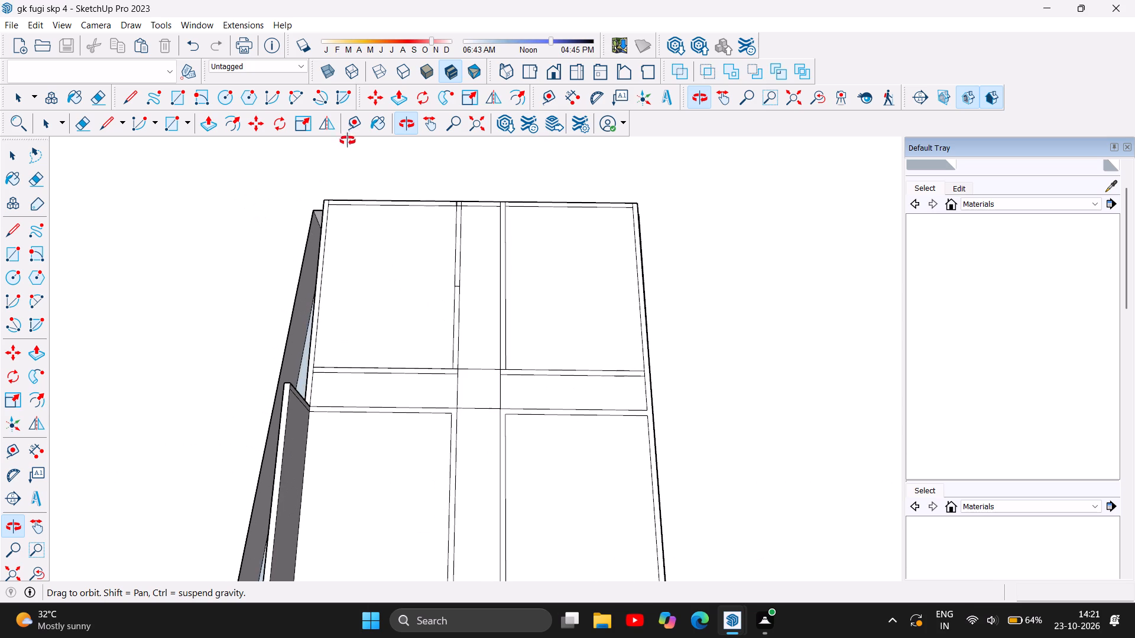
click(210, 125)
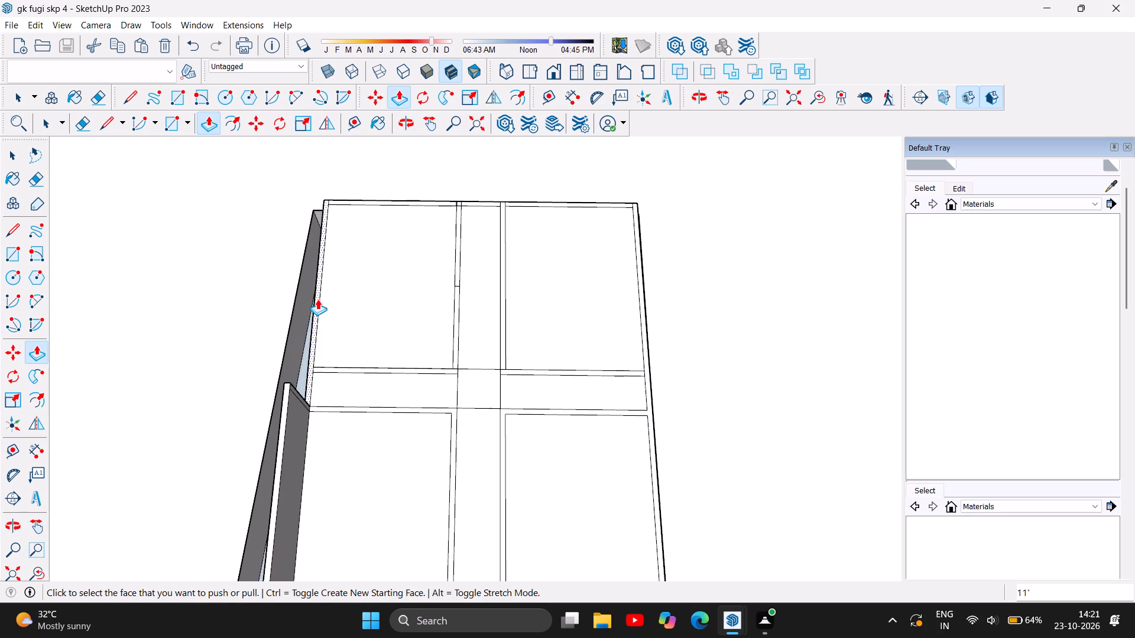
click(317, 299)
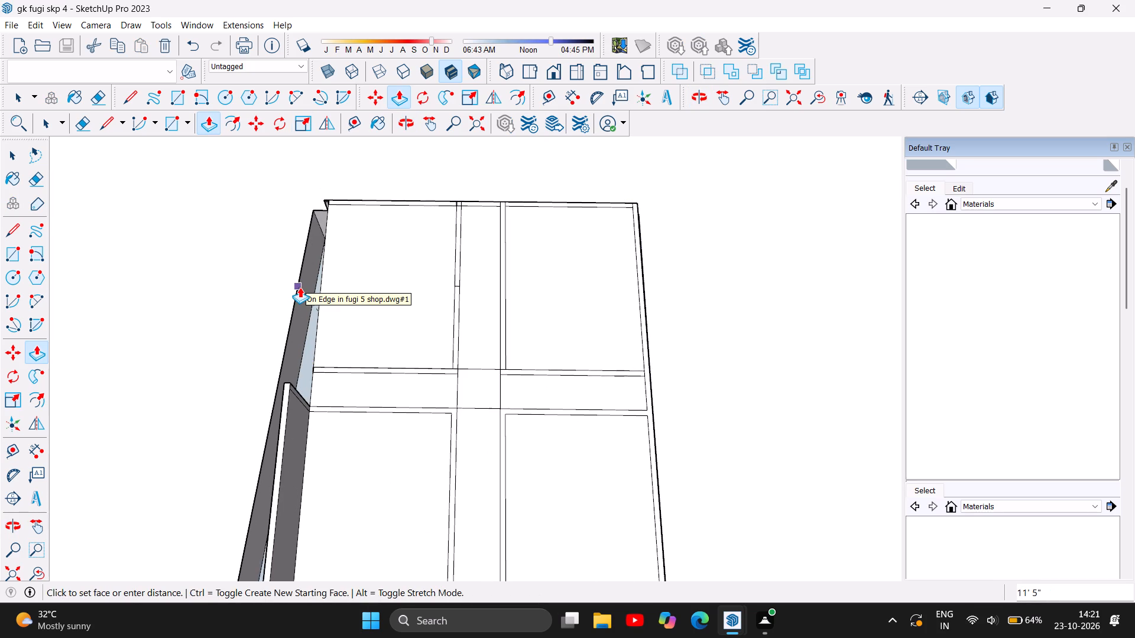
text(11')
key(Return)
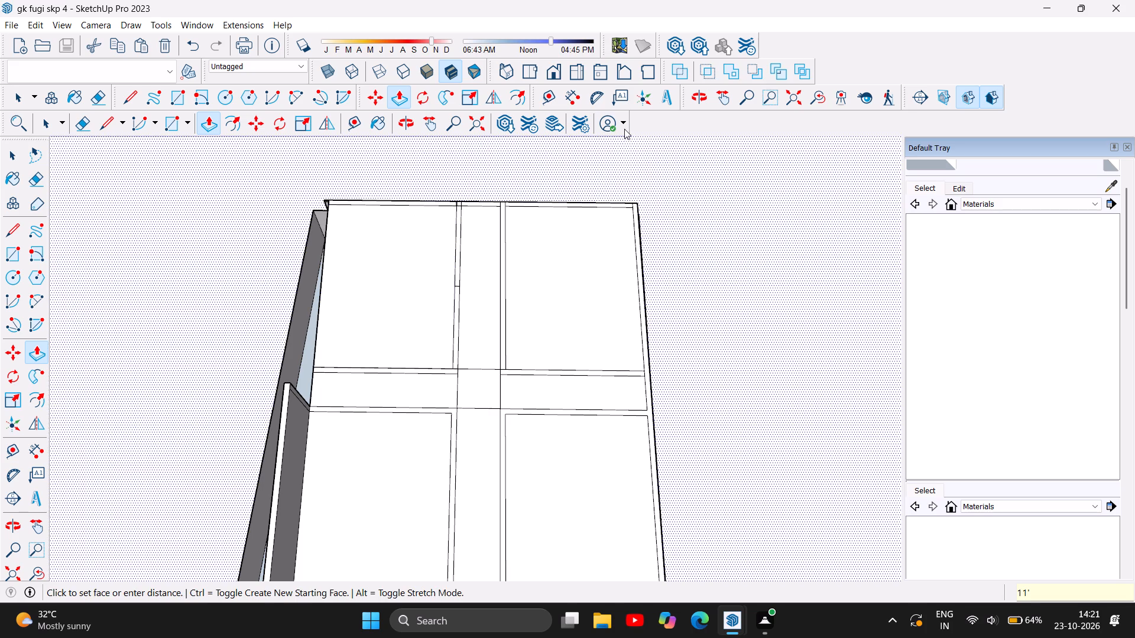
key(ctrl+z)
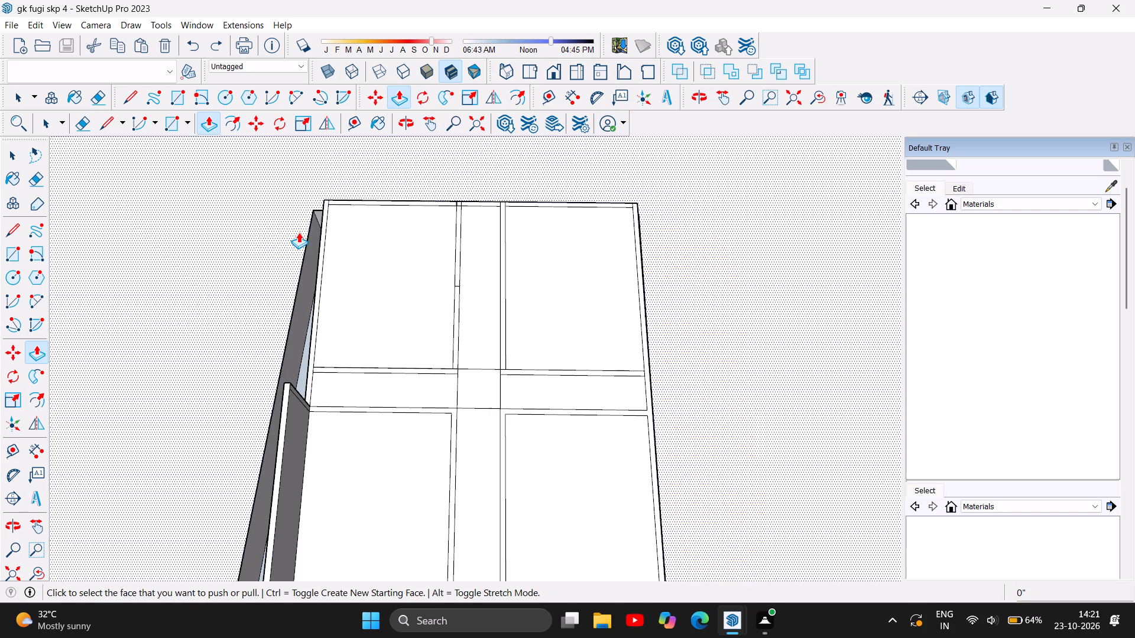
Push/Pull the rear section of the long roof-edge strip up 11' to continue the upper side wall.
scroll(299, 232, up, 6)
click(333, 297)
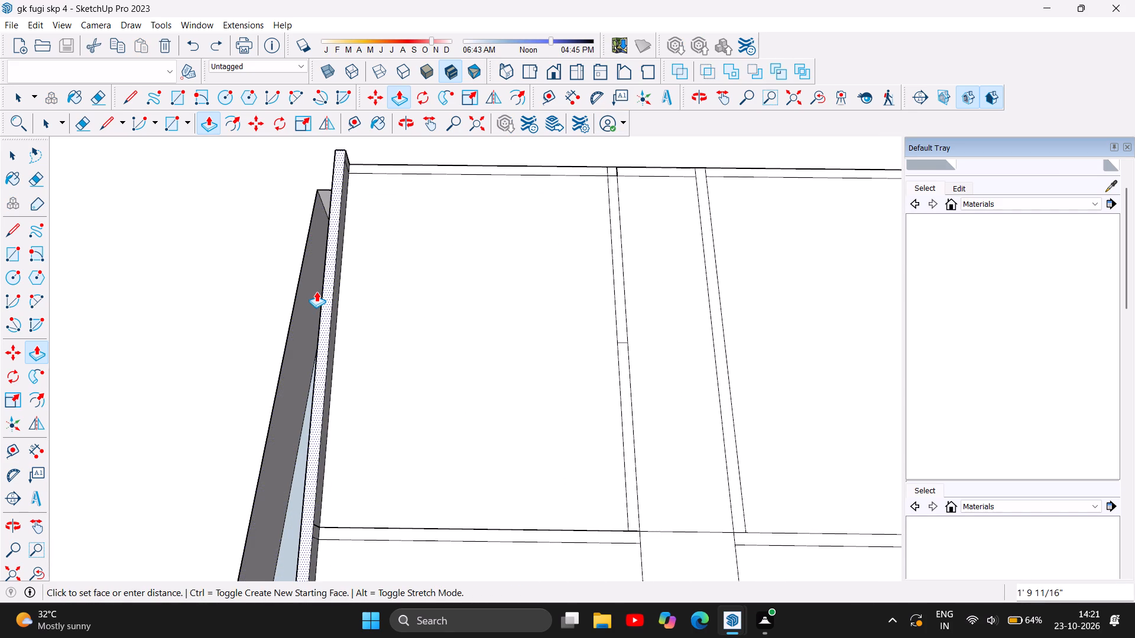
text(11')
key(Return)
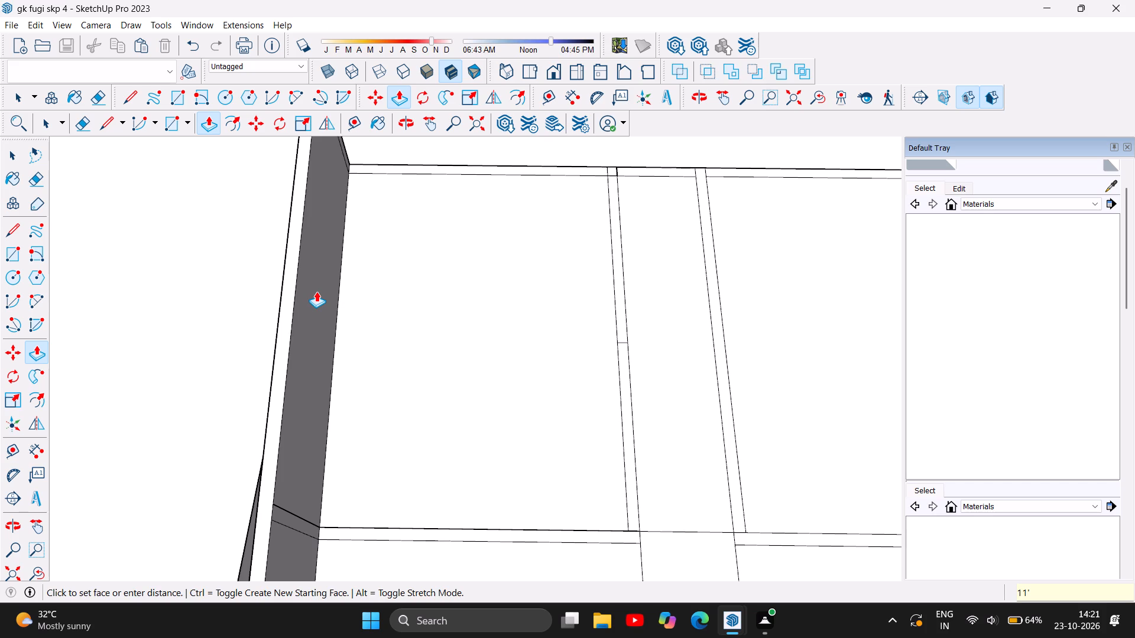
scroll(391, 383, down, 10)
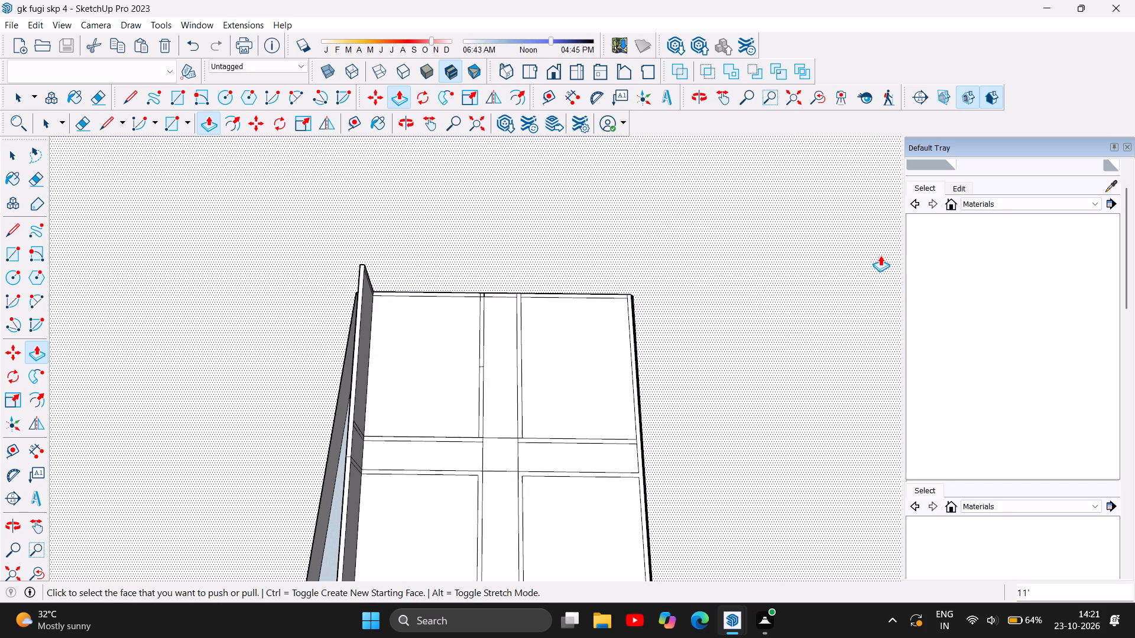
scroll(559, 207, down, 4)
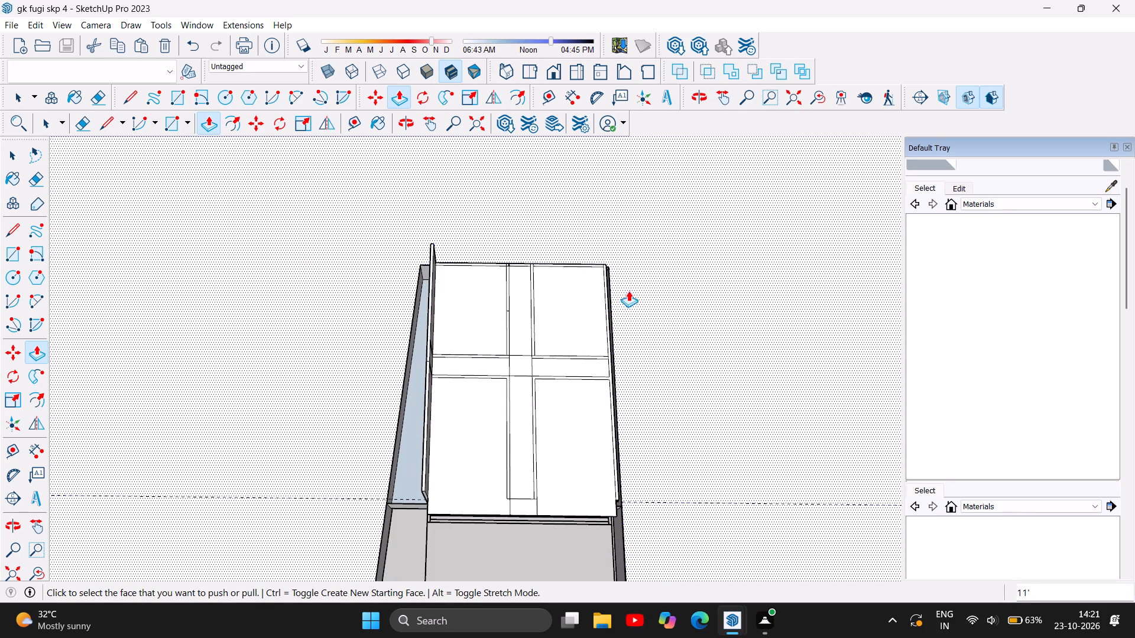
Delete the two vertical lines and the short top line on the long upper side wall at the cross corridor's front edge.
scroll(630, 279, up, 5)
scroll(411, 292, down, 13)
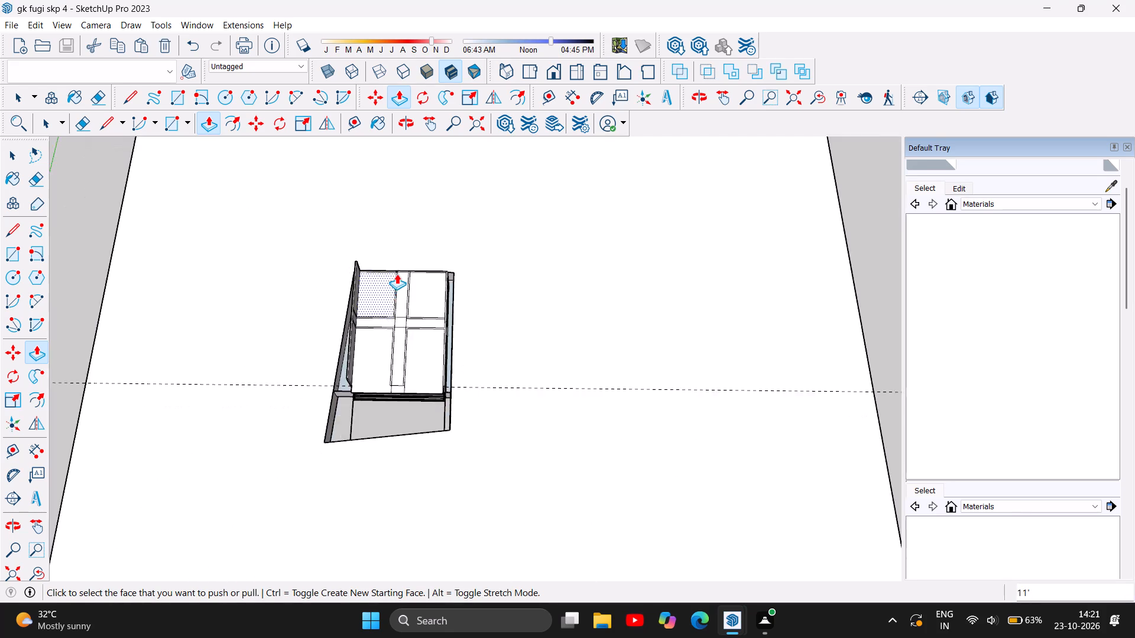
scroll(397, 272, down, 14)
scroll(399, 269, down, 7)
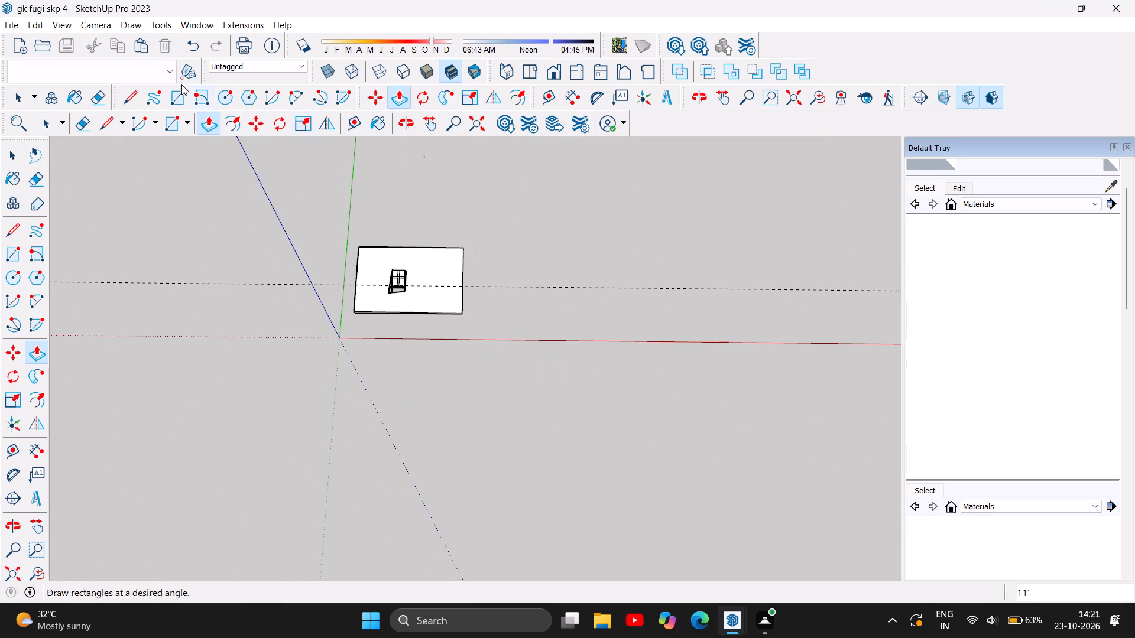
click(20, 107)
click(400, 125)
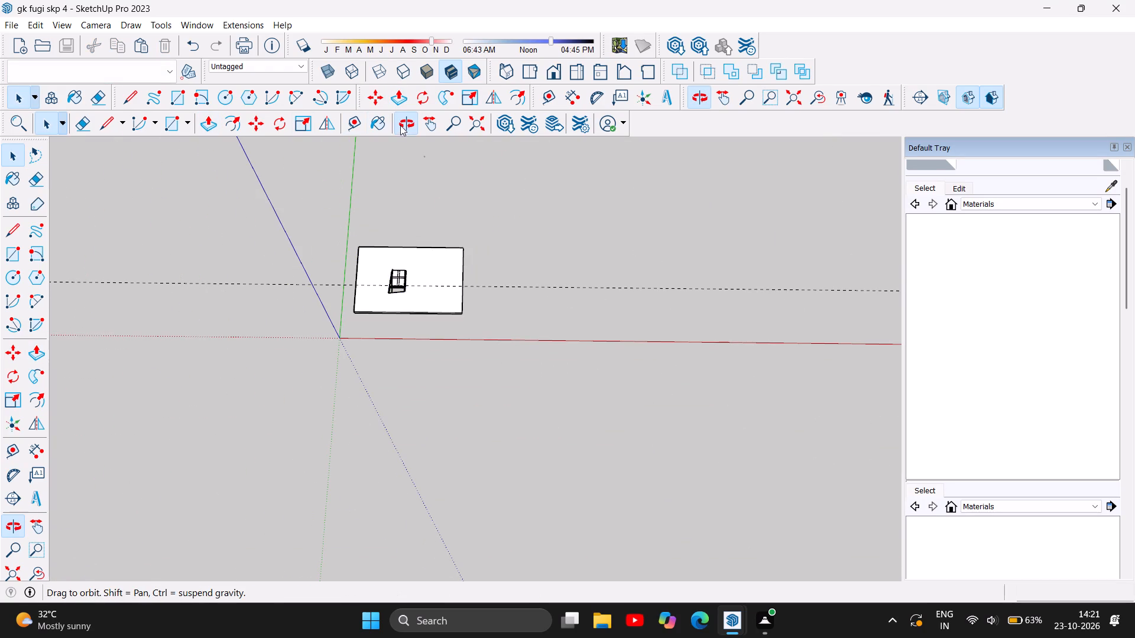
scroll(407, 298, up, 7)
scroll(378, 233, up, 5)
scroll(424, 301, up, 5)
scroll(381, 264, up, 8)
scroll(288, 244, up, 5)
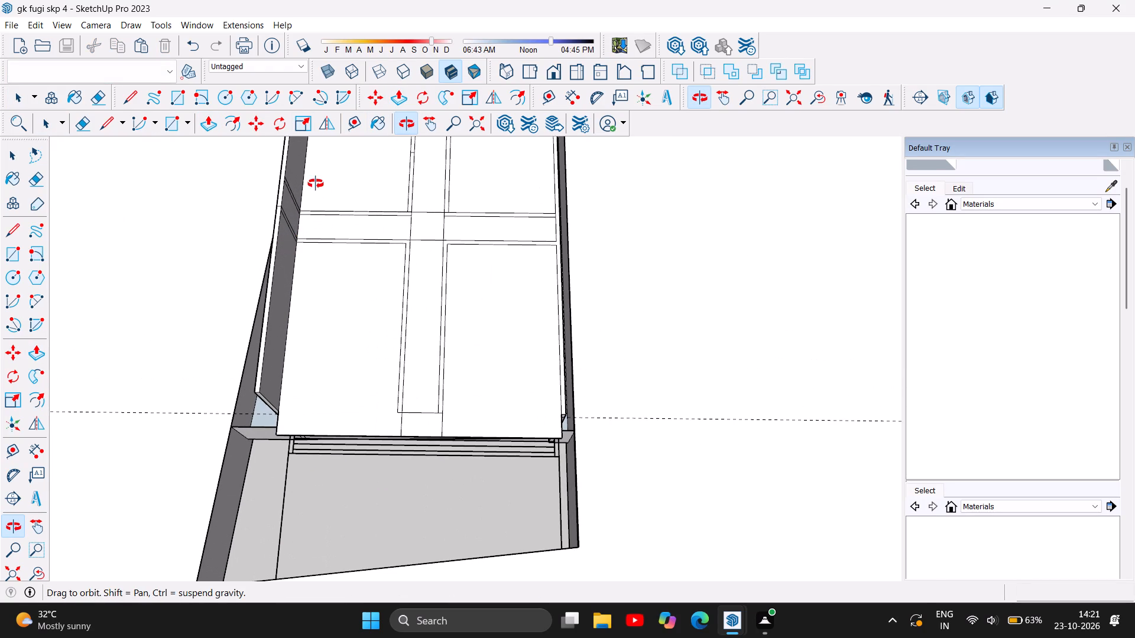
scroll(329, 210, up, 6)
drag(361, 274, 284, 256)
scroll(286, 162, up, 6)
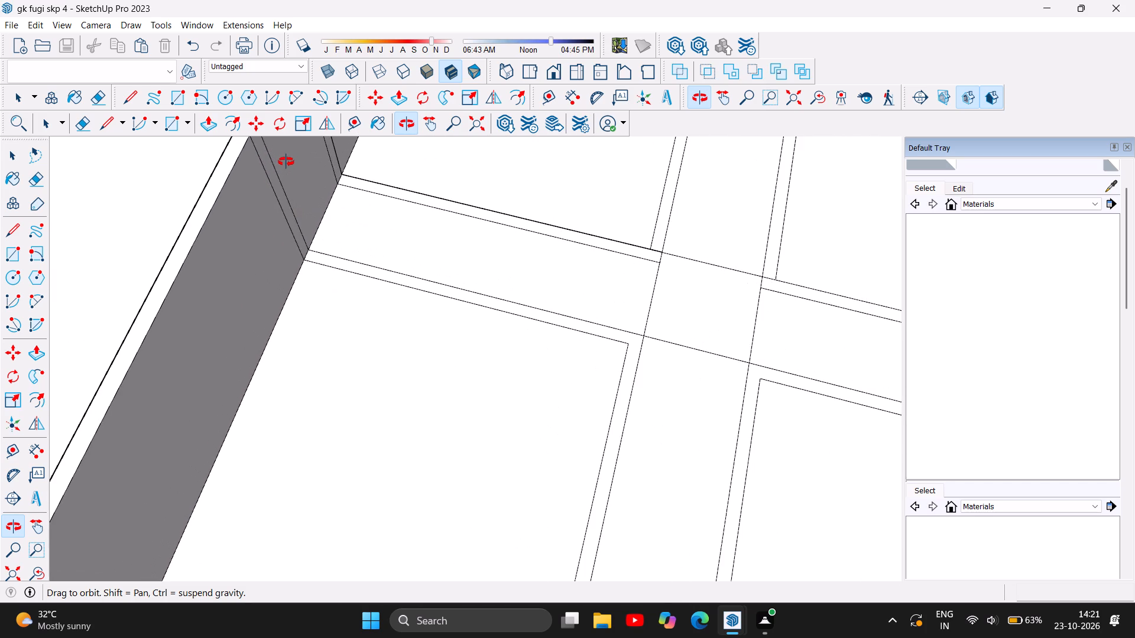
scroll(273, 288, down, 5)
scroll(283, 187, up, 2)
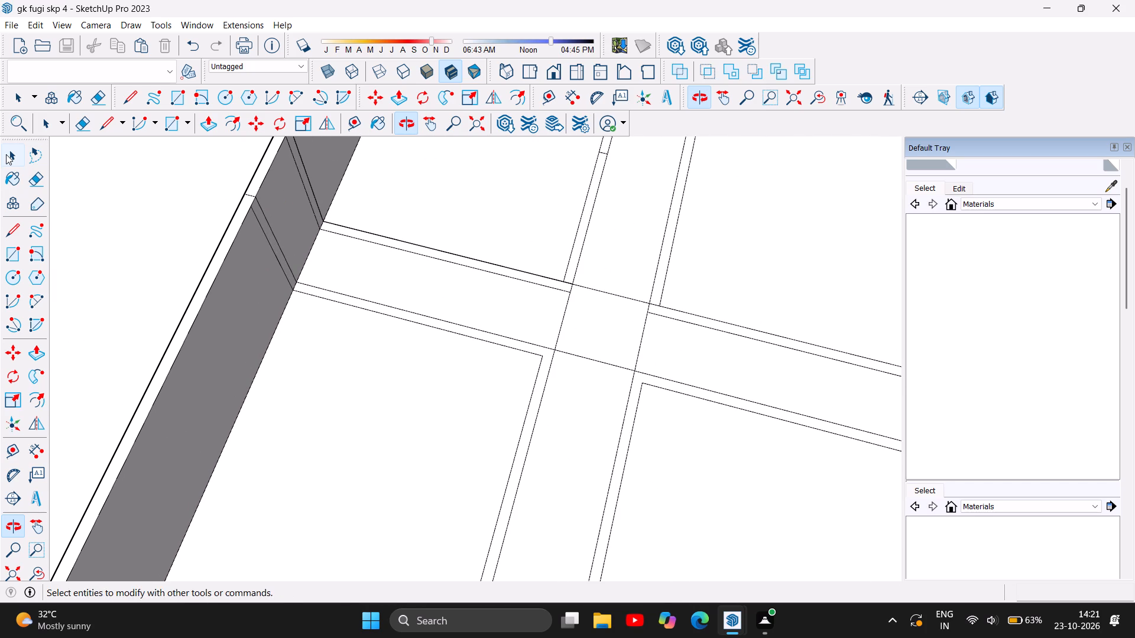
click(6, 154)
click(263, 234)
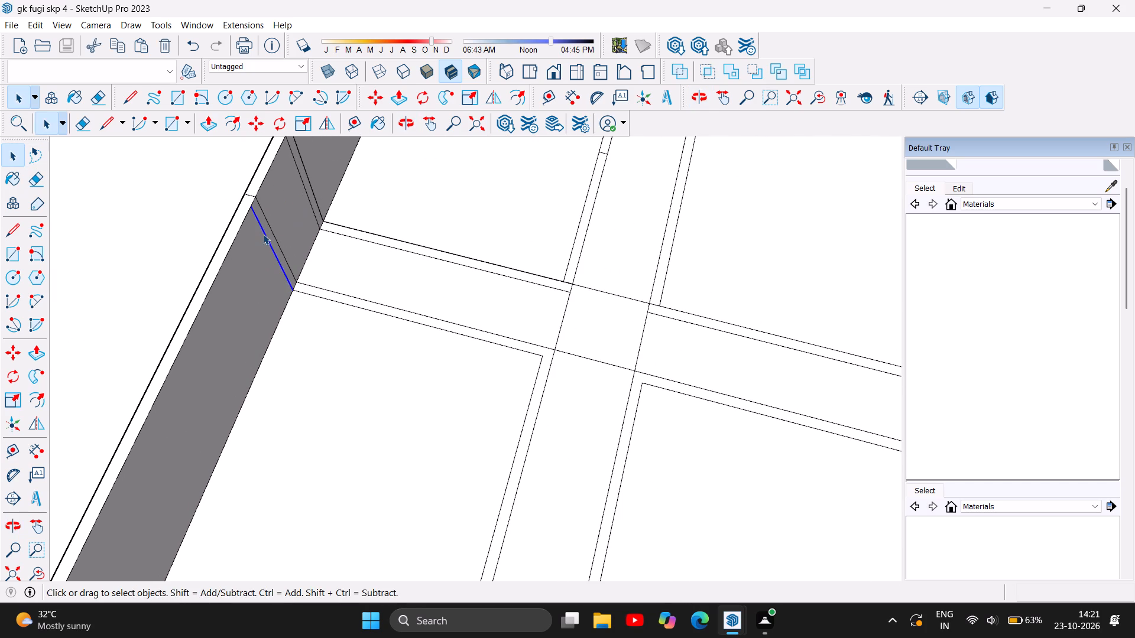
key(Delete)
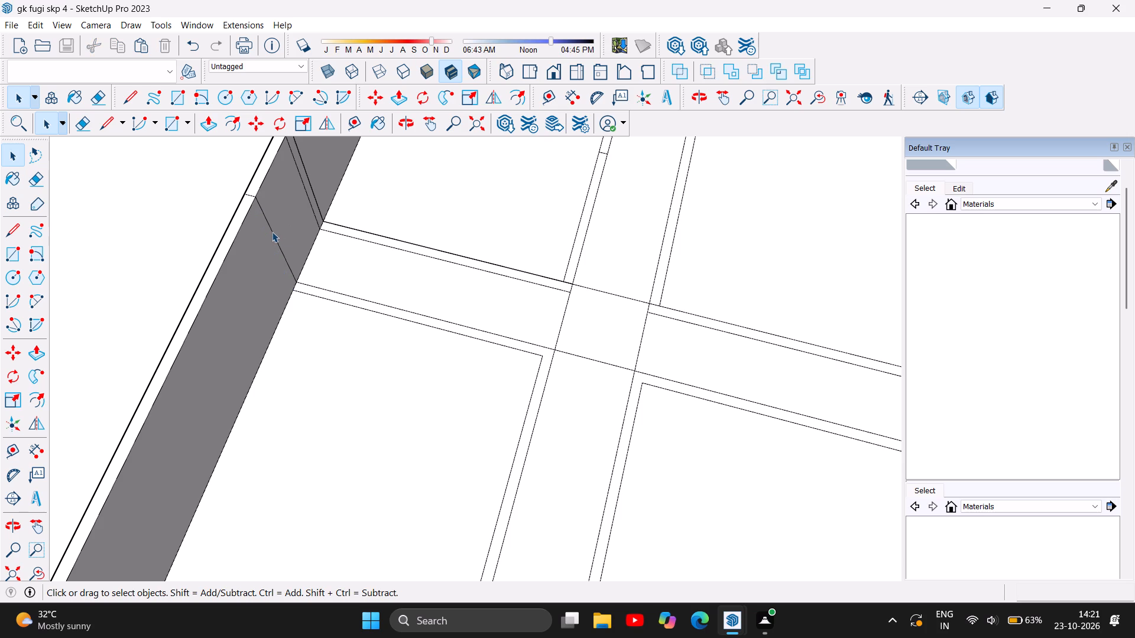
click(272, 232)
key(Delete)
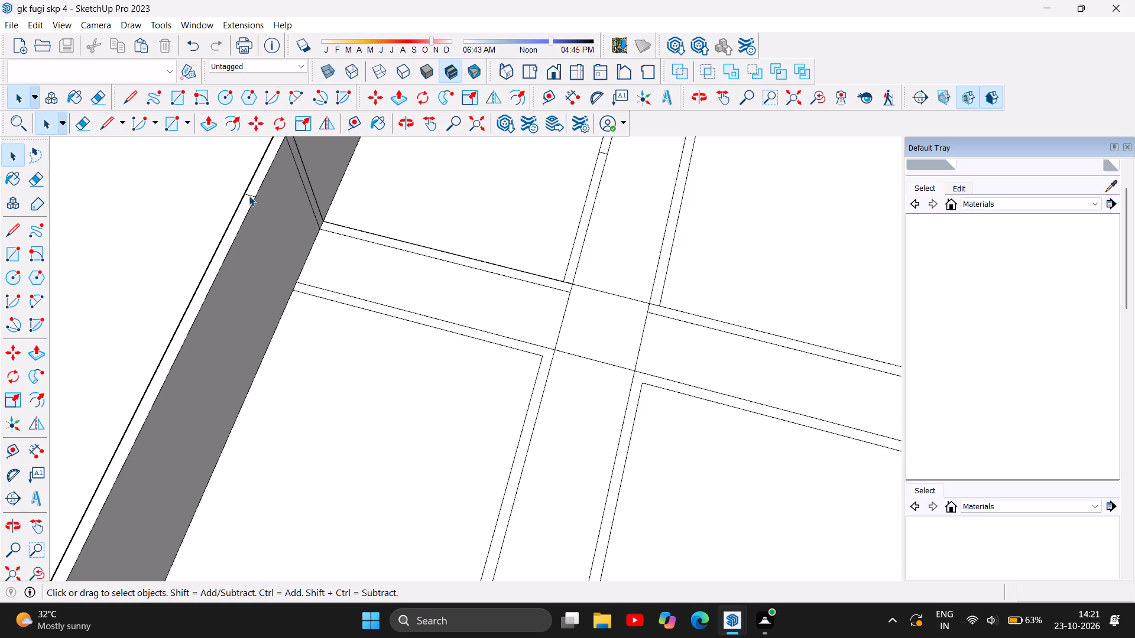
click(249, 196)
key(Delete)
Delete the vertical lines on the inner face of the long upper side wall at the cross corridor's rear edge.
click(305, 183)
key(Delete)
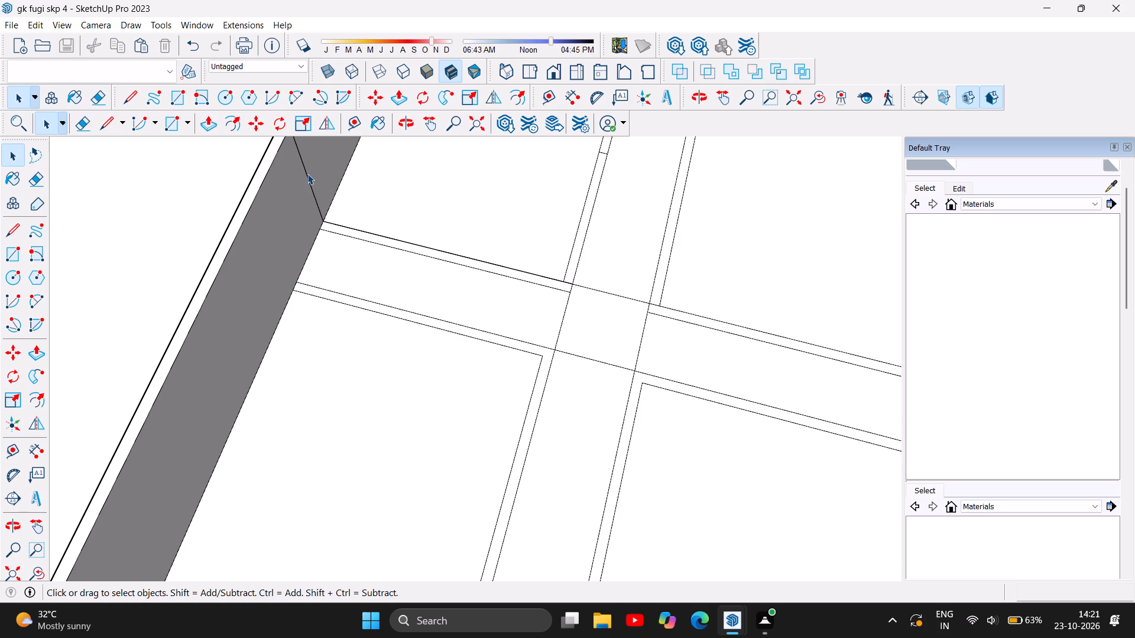
click(307, 174)
key(Delete)
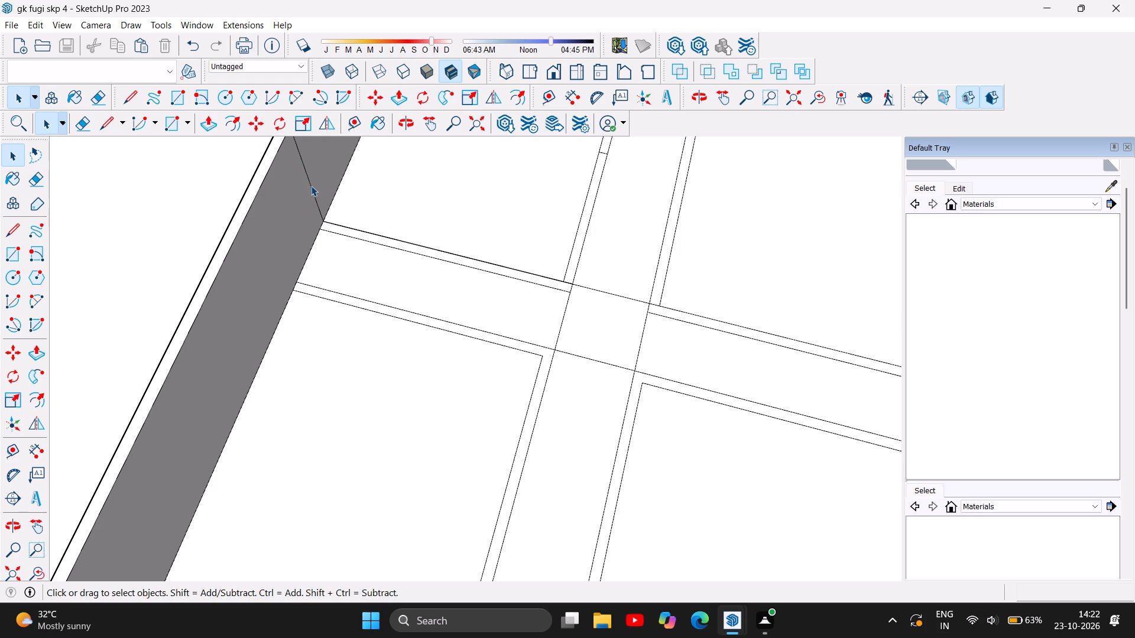
click(311, 184)
key(Delete)
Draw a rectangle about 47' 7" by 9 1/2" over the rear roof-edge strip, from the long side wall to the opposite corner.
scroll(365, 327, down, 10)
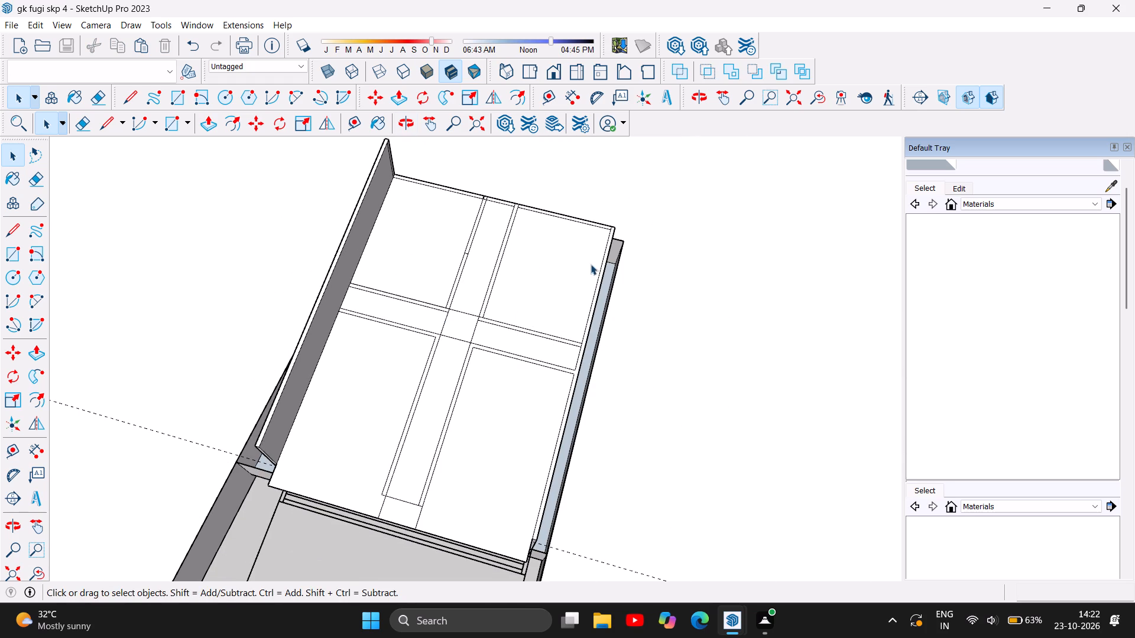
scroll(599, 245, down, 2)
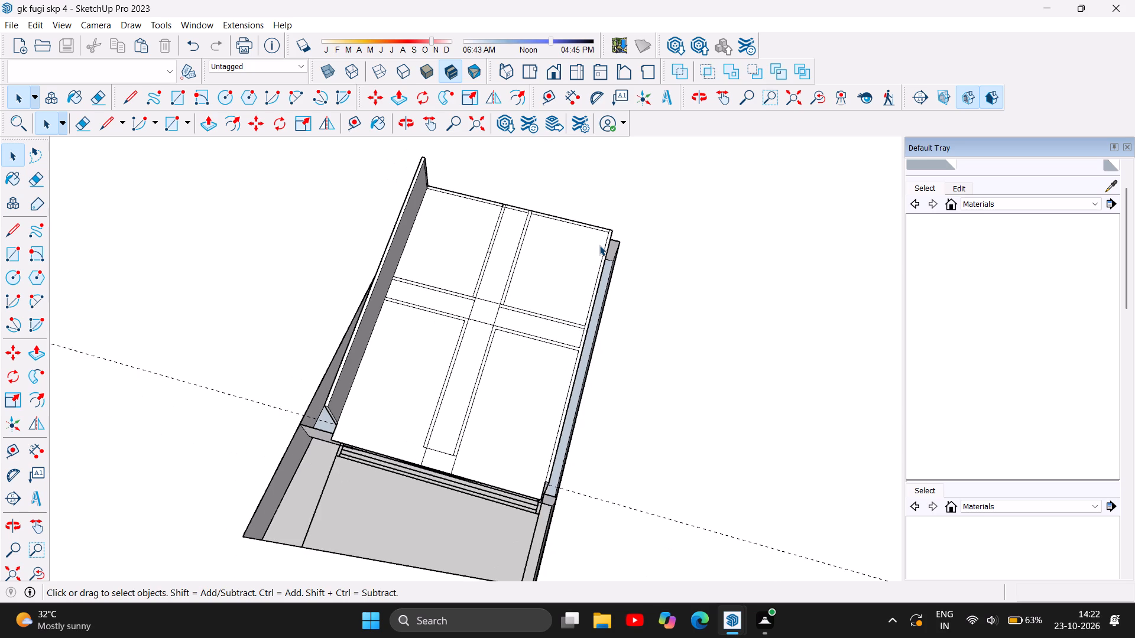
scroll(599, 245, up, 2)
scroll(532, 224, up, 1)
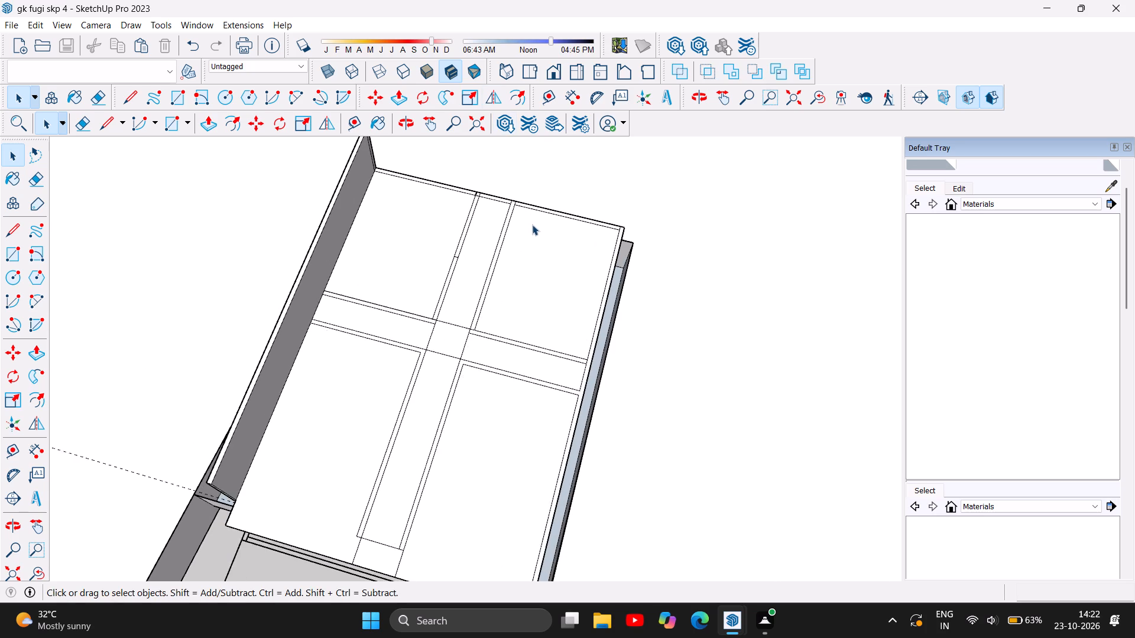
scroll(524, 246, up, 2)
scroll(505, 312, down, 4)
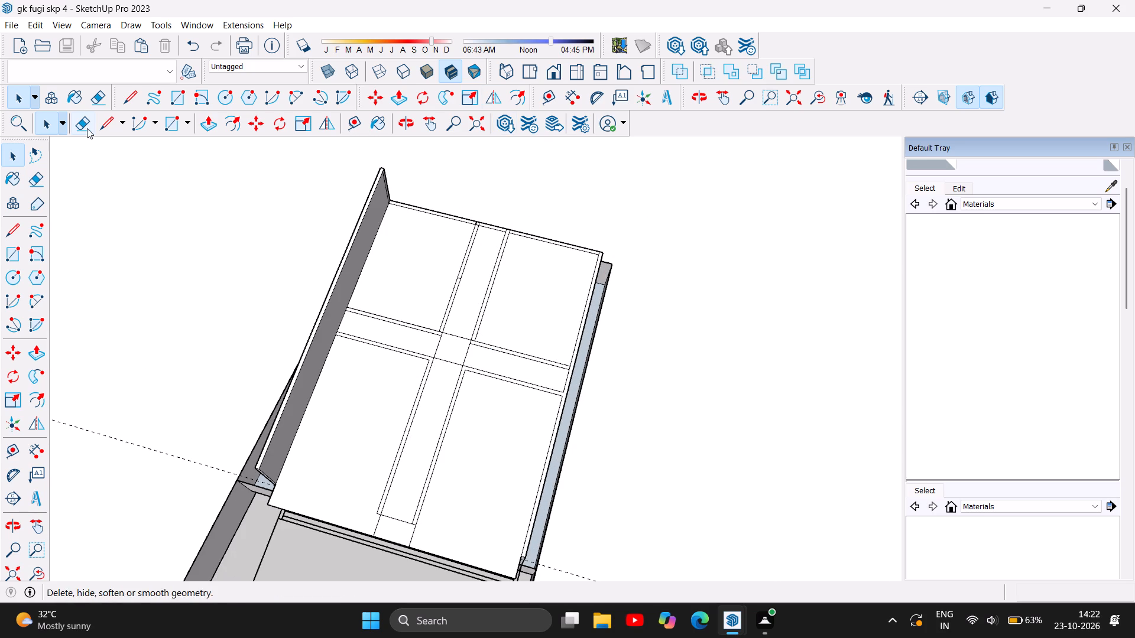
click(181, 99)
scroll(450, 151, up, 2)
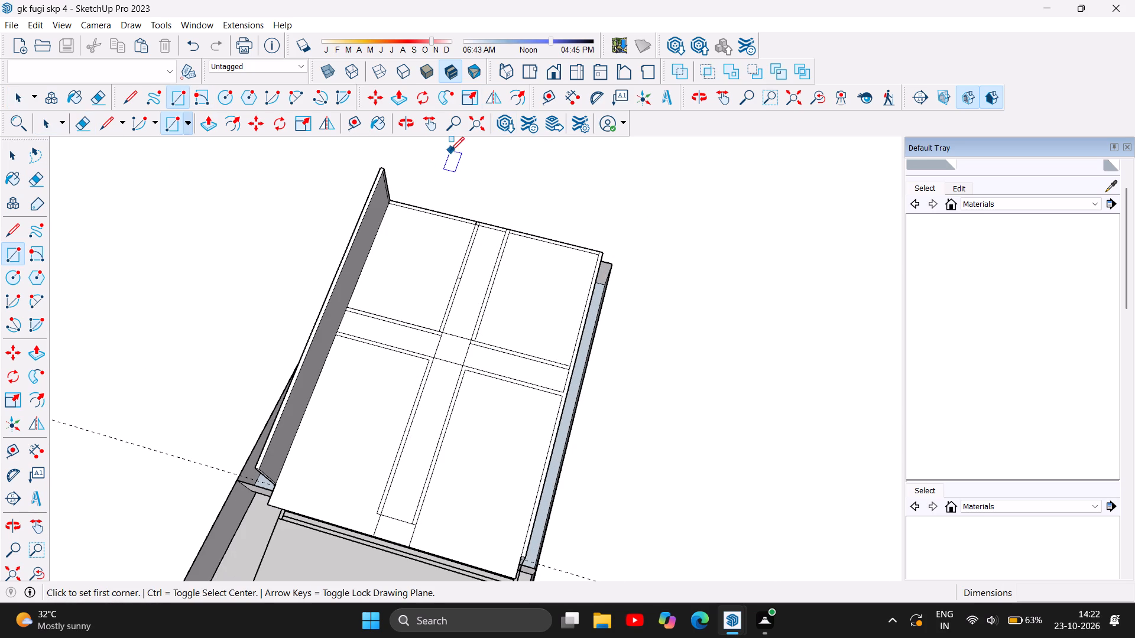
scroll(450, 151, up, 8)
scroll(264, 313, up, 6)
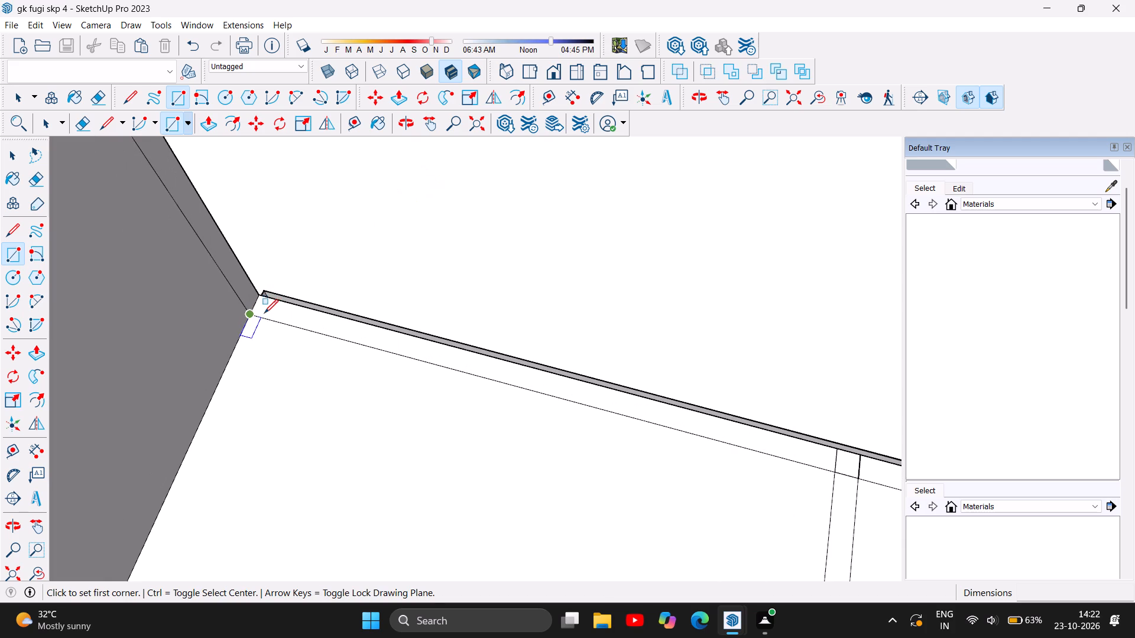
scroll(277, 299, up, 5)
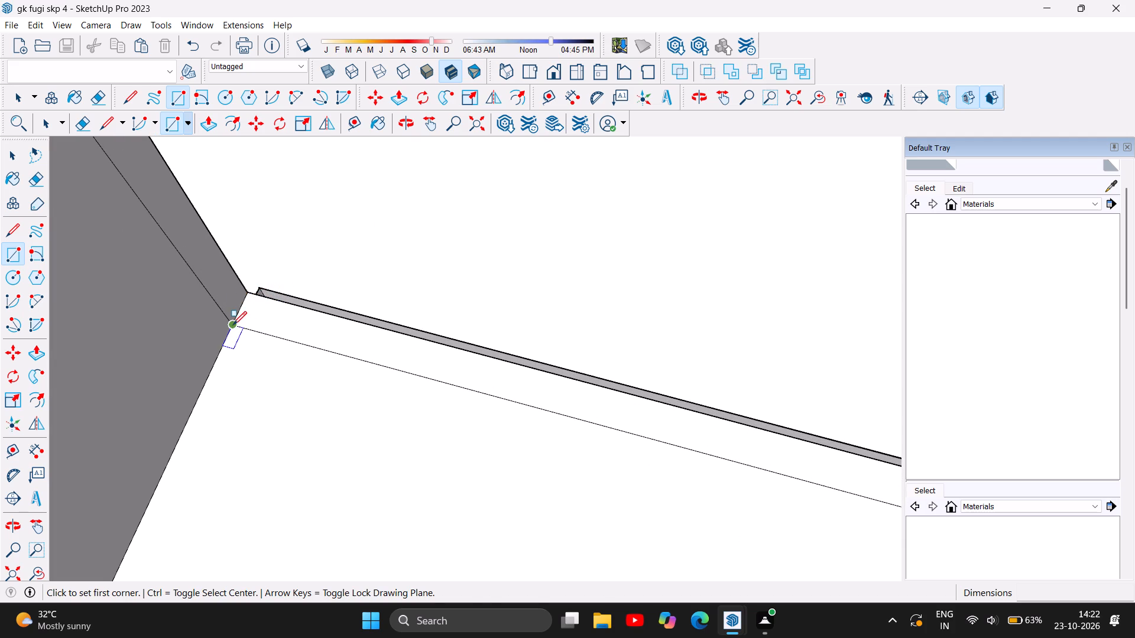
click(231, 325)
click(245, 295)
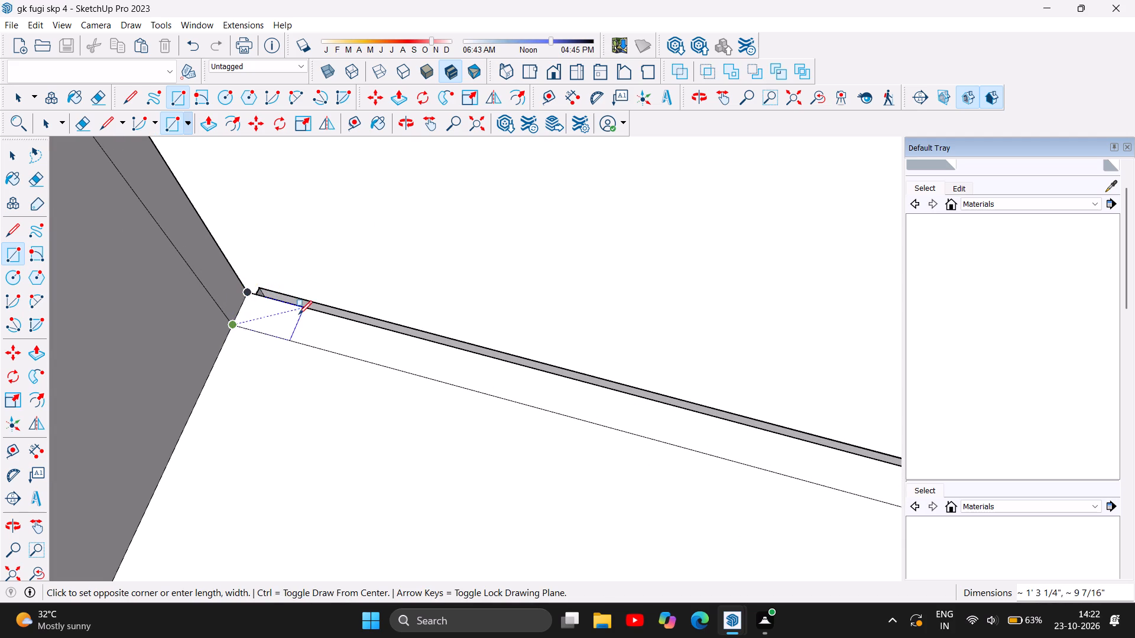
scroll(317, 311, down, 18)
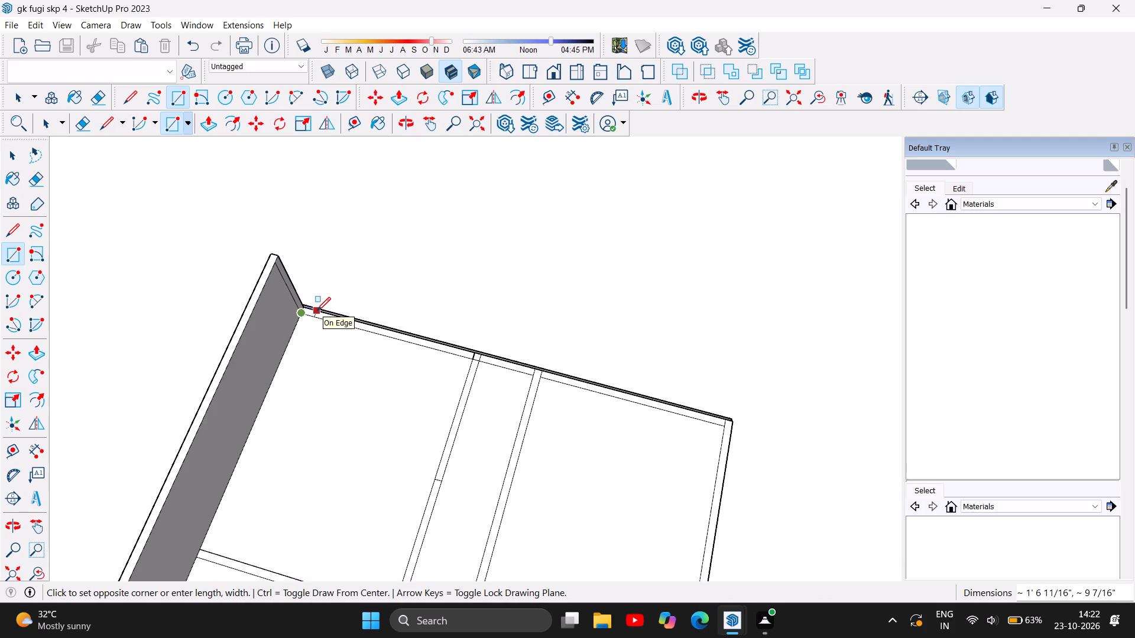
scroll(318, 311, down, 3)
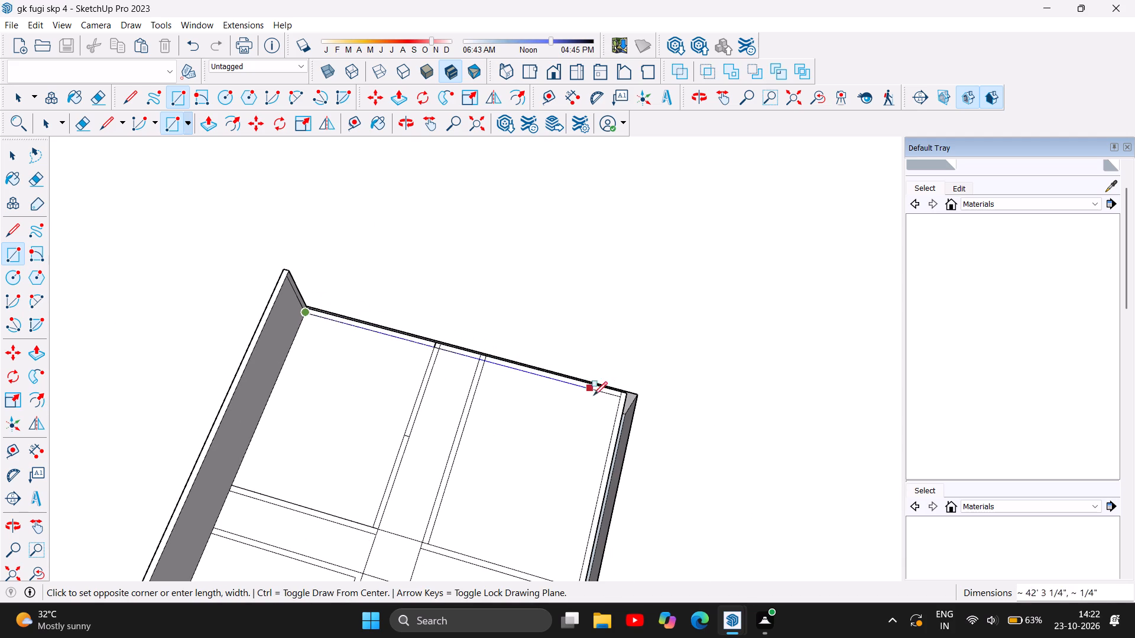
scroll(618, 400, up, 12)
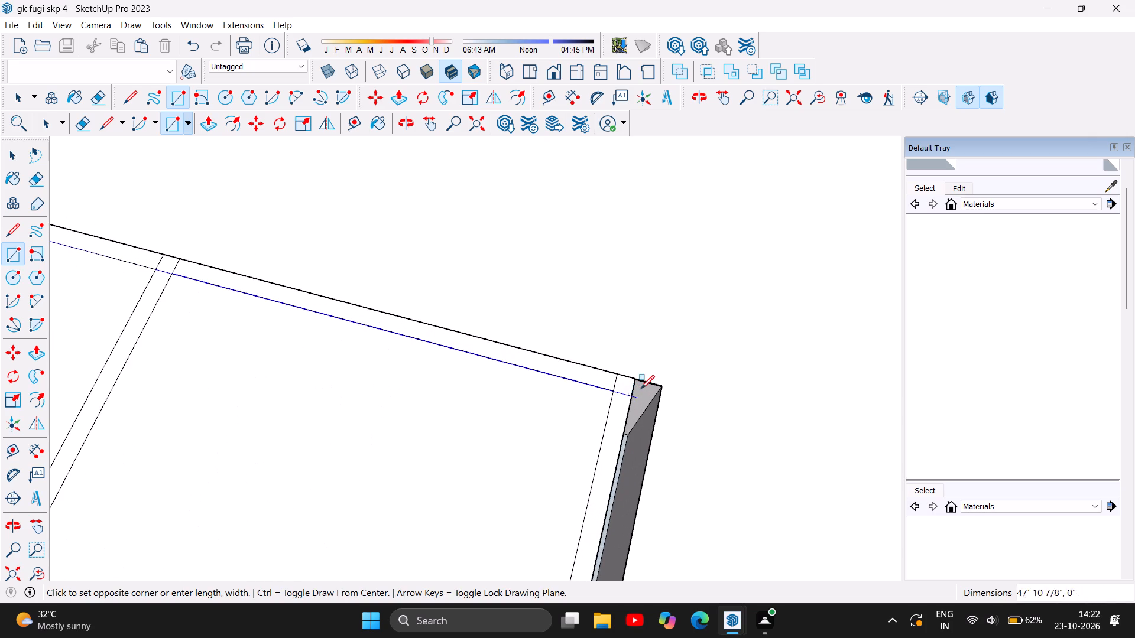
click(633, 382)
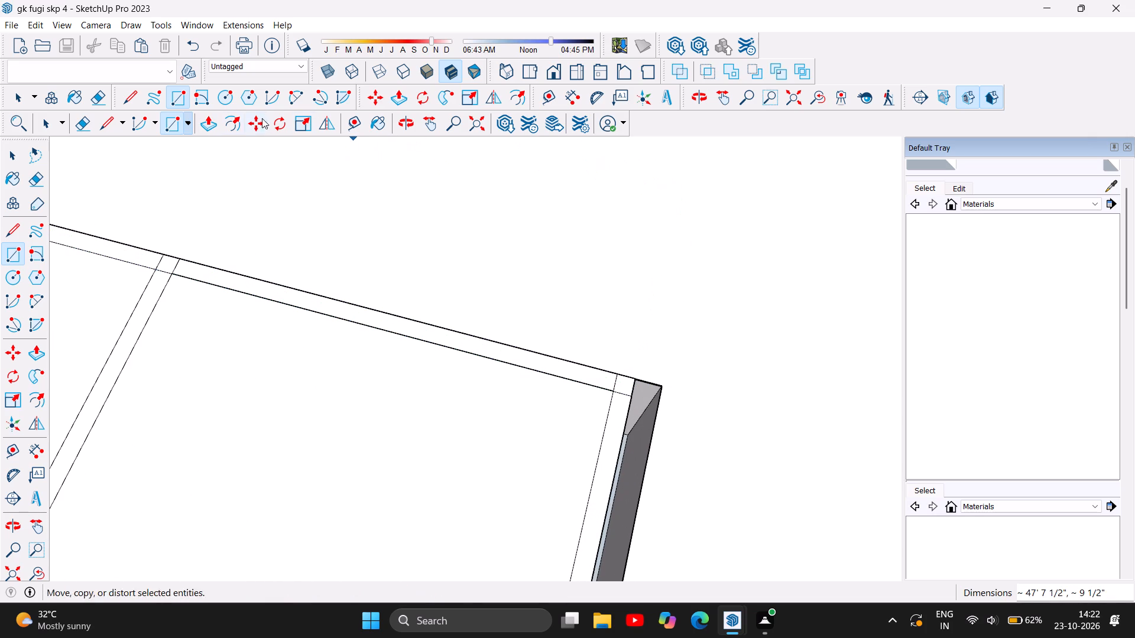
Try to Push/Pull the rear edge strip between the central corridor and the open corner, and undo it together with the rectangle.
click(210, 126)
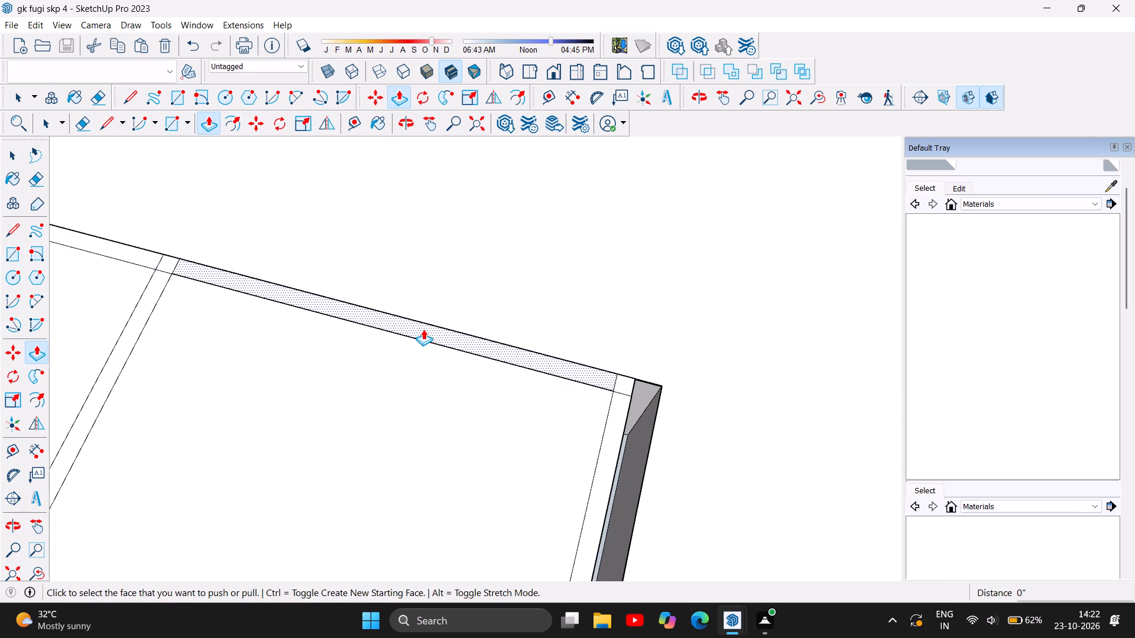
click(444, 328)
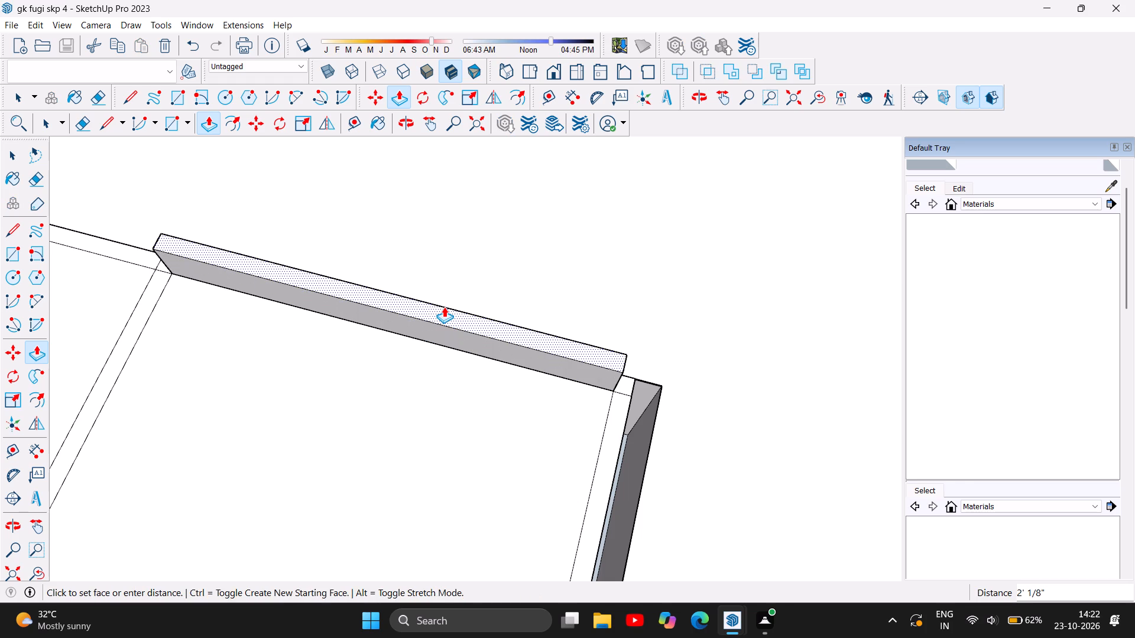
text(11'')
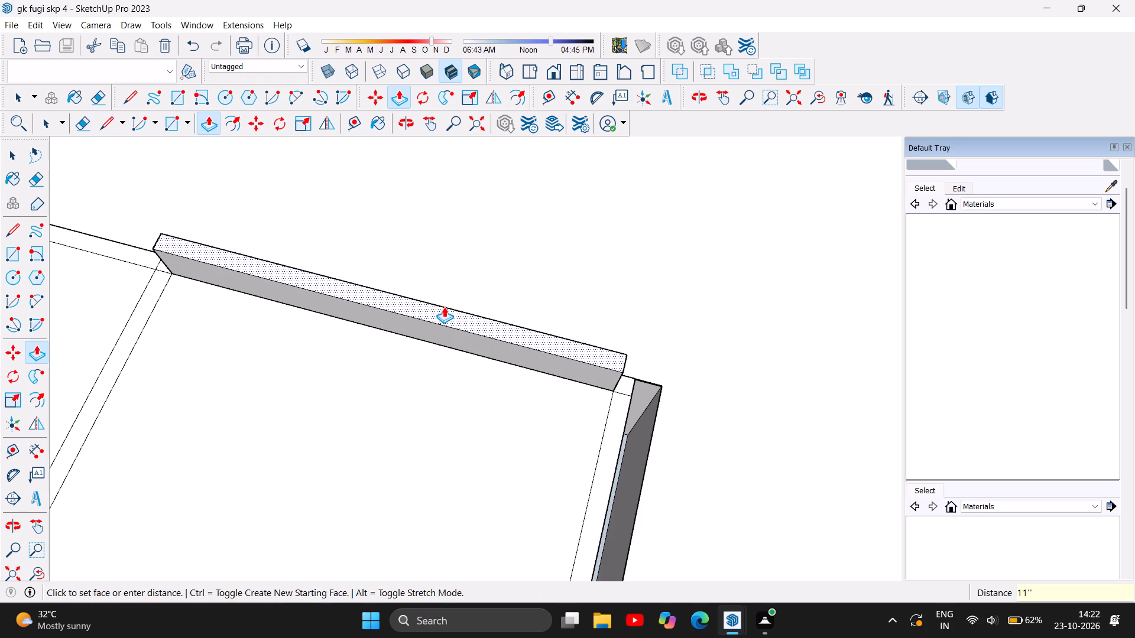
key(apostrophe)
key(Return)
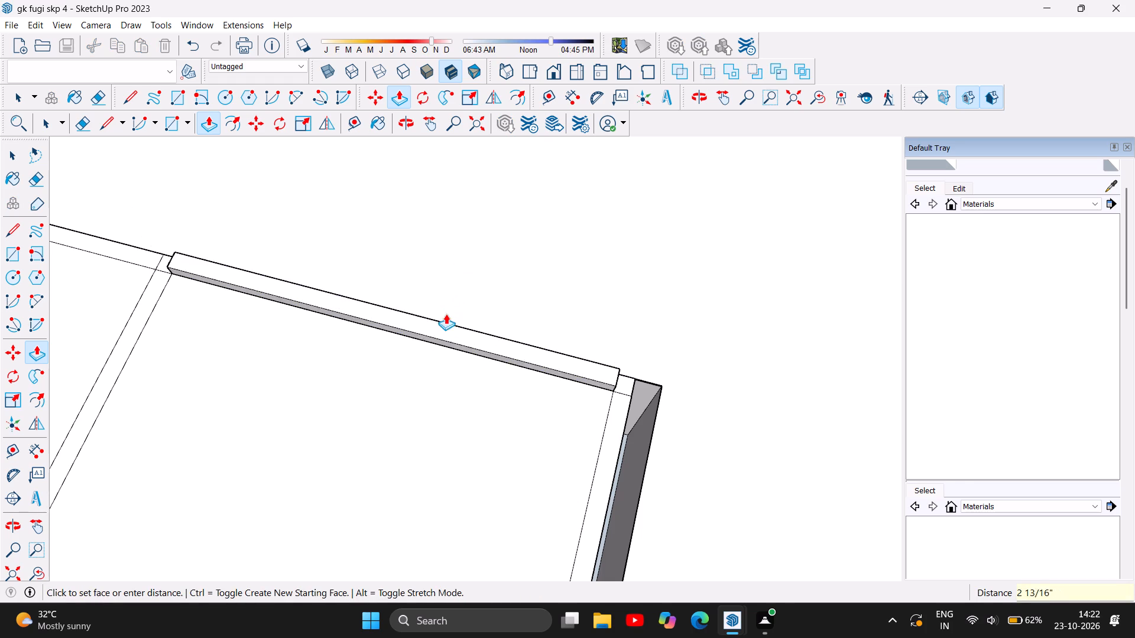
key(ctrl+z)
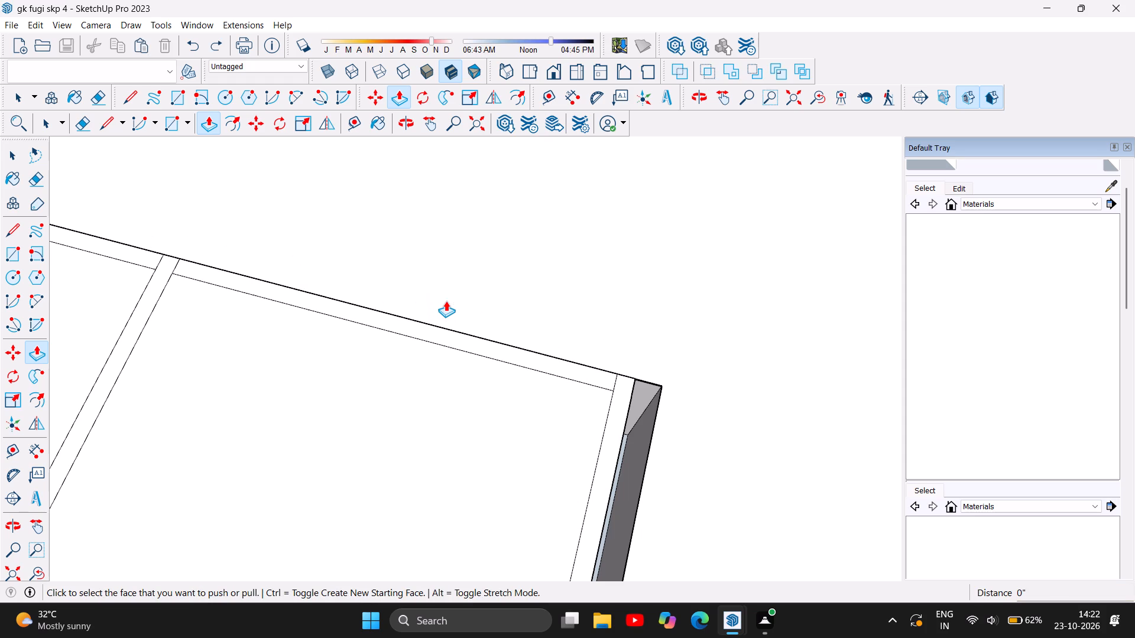
Push/Pull the rear roof-edge strip between the central corridor and the open corner up 11'.
click(401, 319)
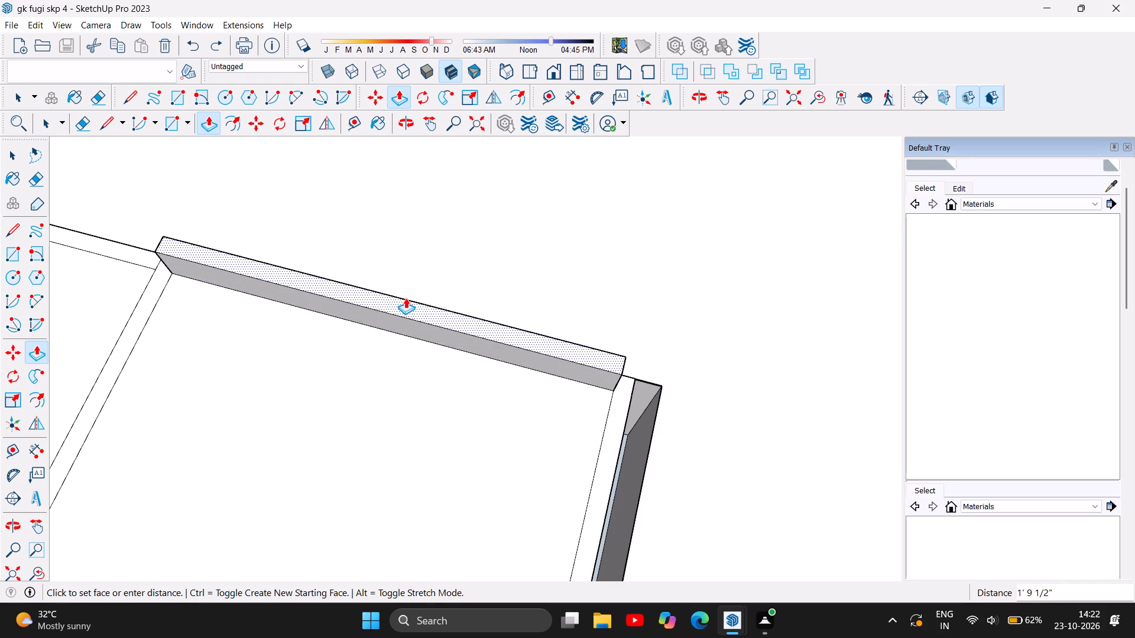
text(11')
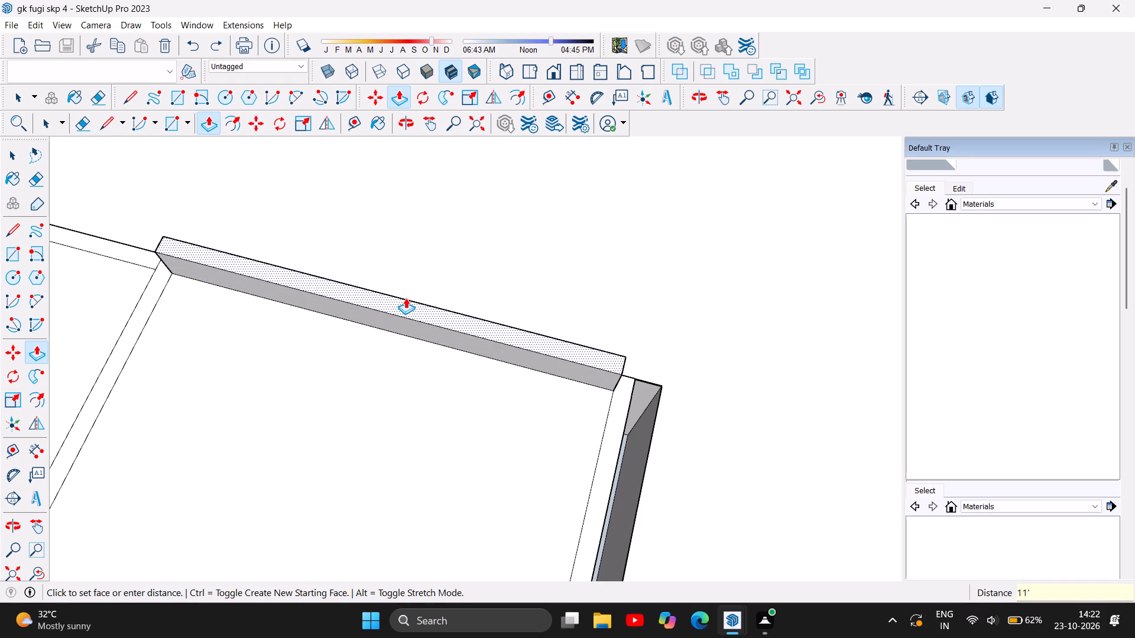
key(Return)
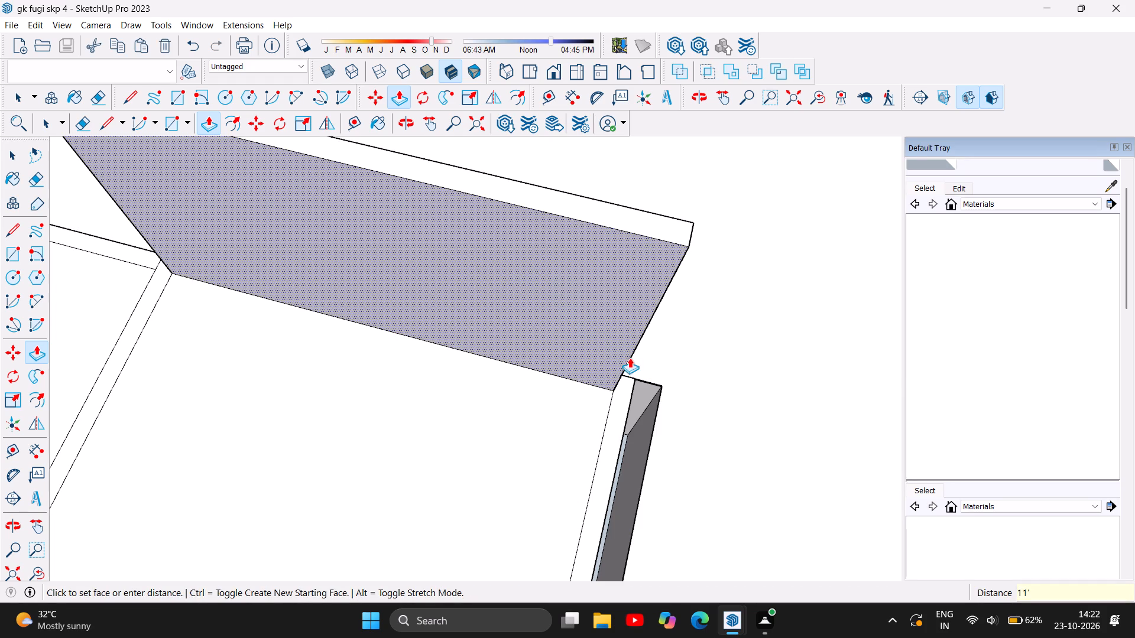
Push/Pull the adjoining side roof-edge strip up 11' to meet the new rear wall at the corner.
click(625, 388)
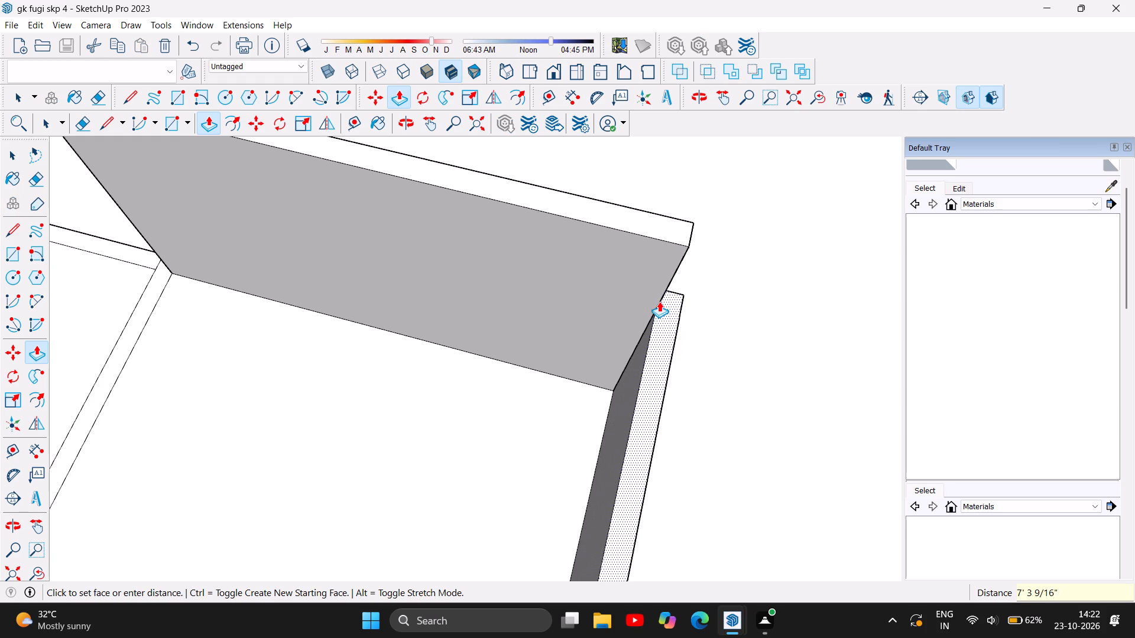
text(11')
key(Return)
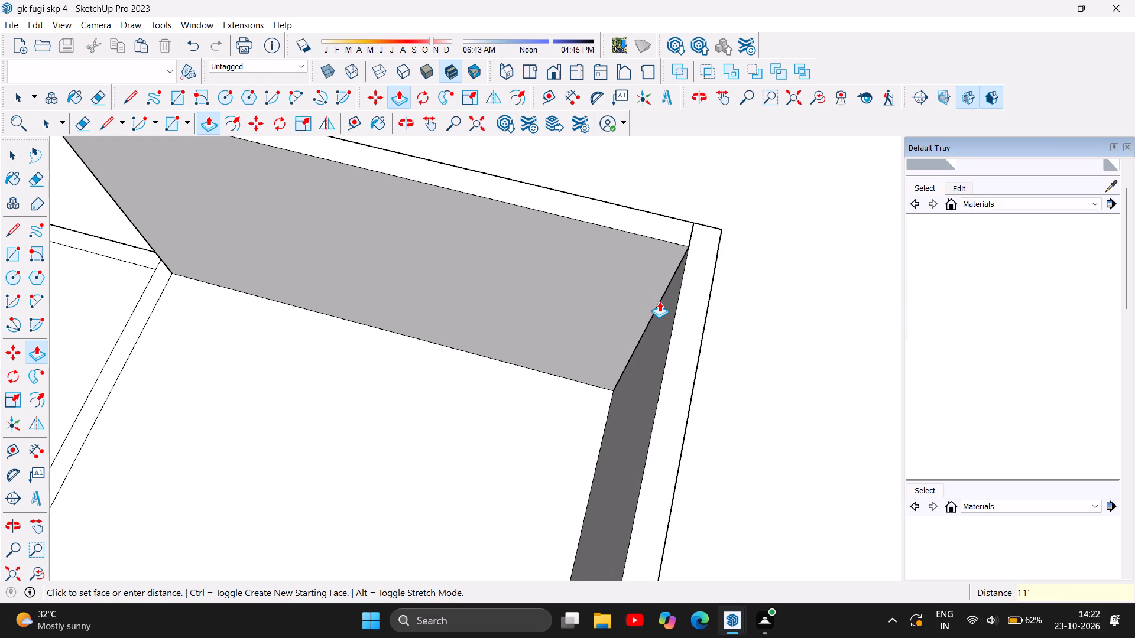
scroll(800, 283, down, 6)
scroll(873, 309, down, 4)
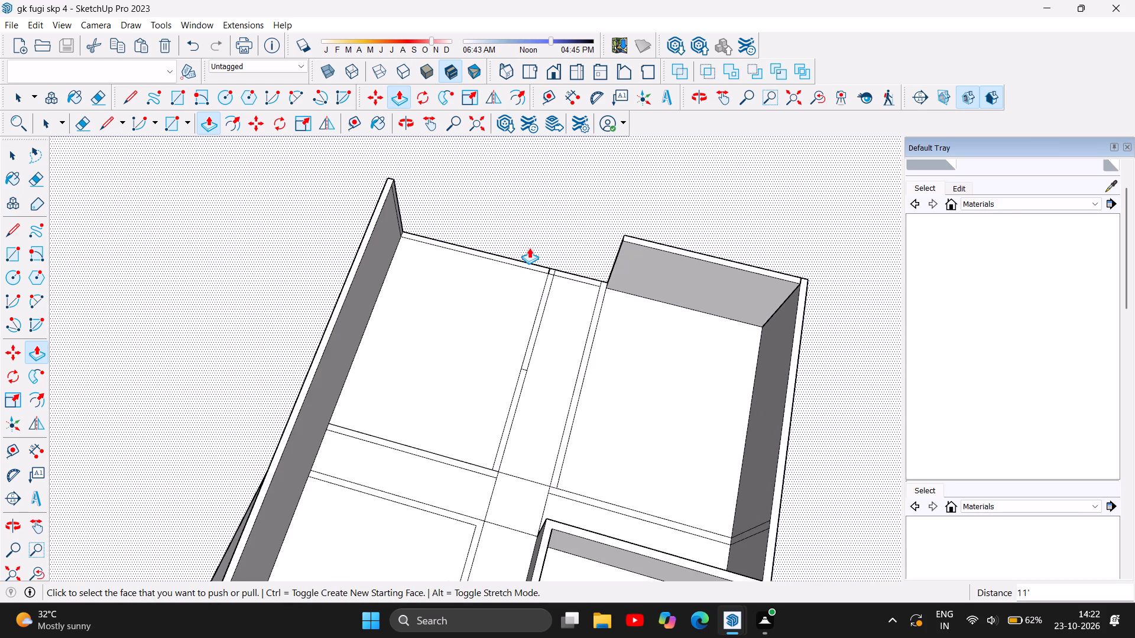
Try to Push/Pull the rear roof-edge strip beside the long side wall, and undo back past the newly raised rear and side walls.
scroll(510, 257, up, 6)
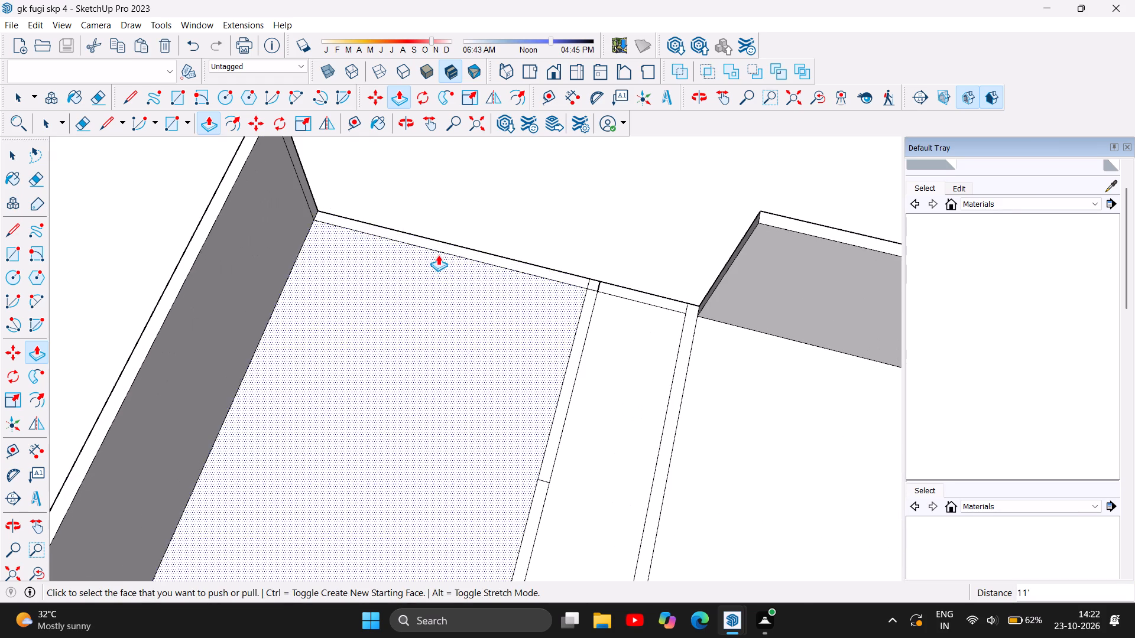
click(468, 250)
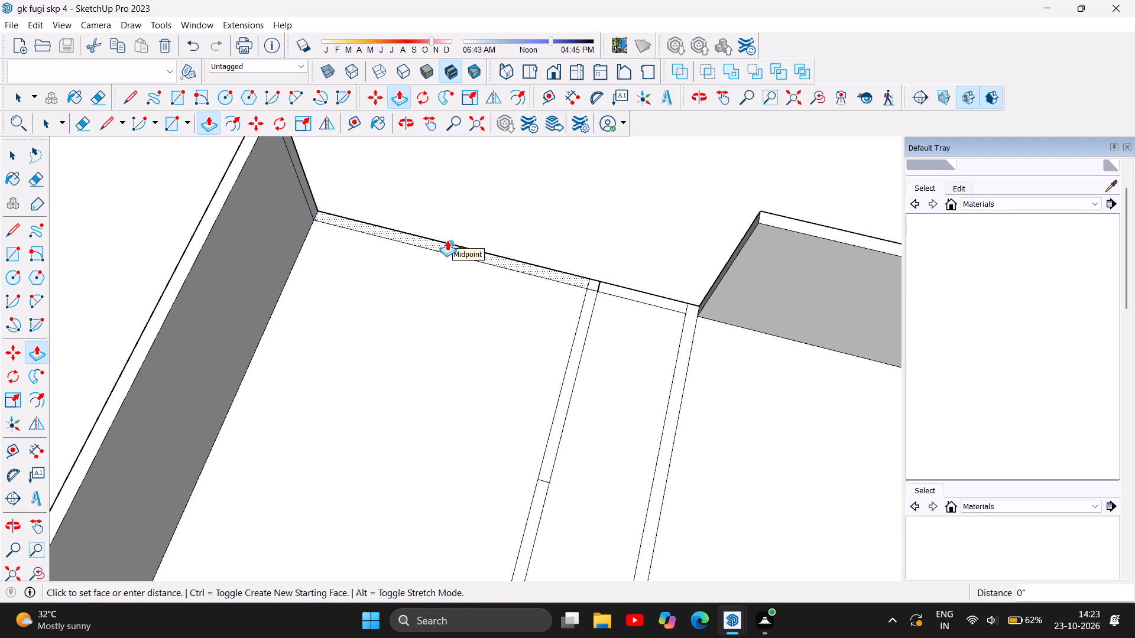
key(ctrl+z)
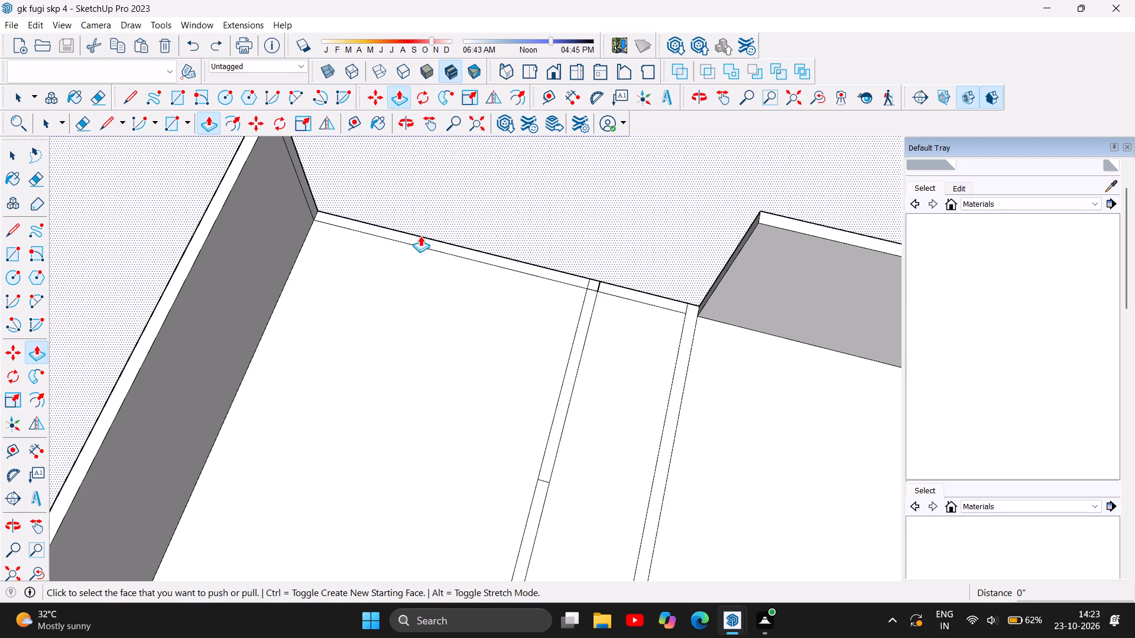
click(389, 229)
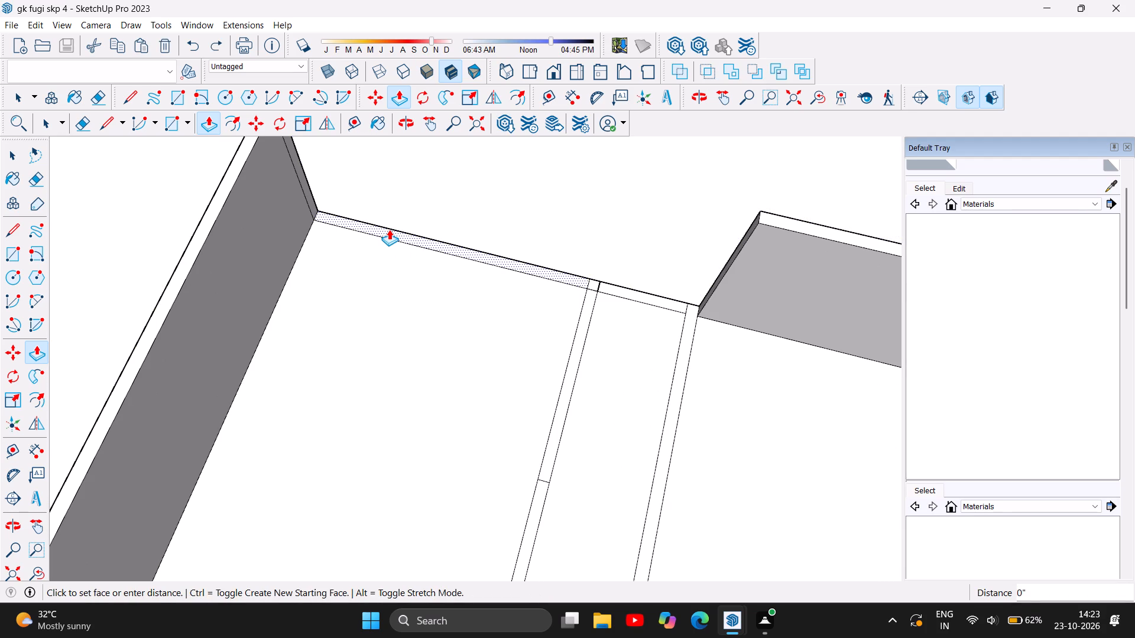
key(ctrl+z)
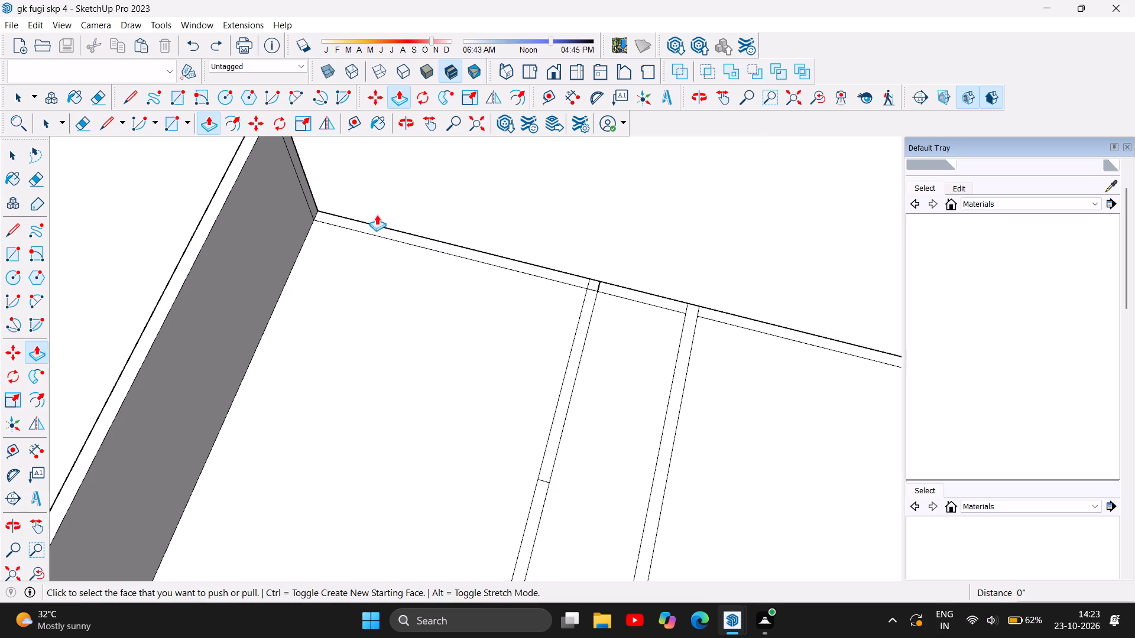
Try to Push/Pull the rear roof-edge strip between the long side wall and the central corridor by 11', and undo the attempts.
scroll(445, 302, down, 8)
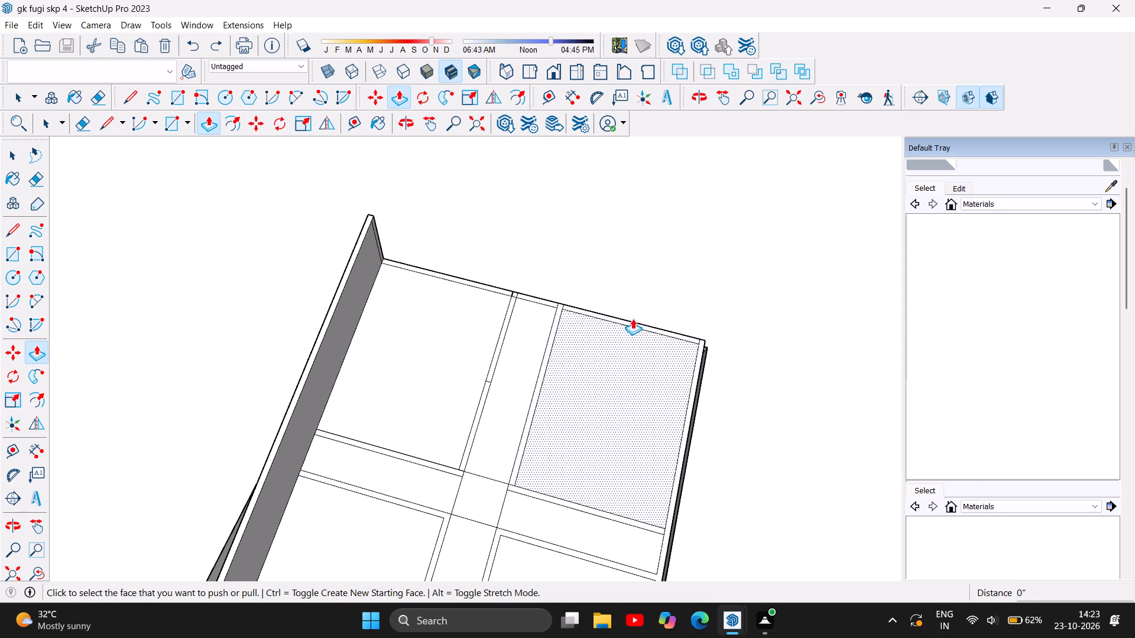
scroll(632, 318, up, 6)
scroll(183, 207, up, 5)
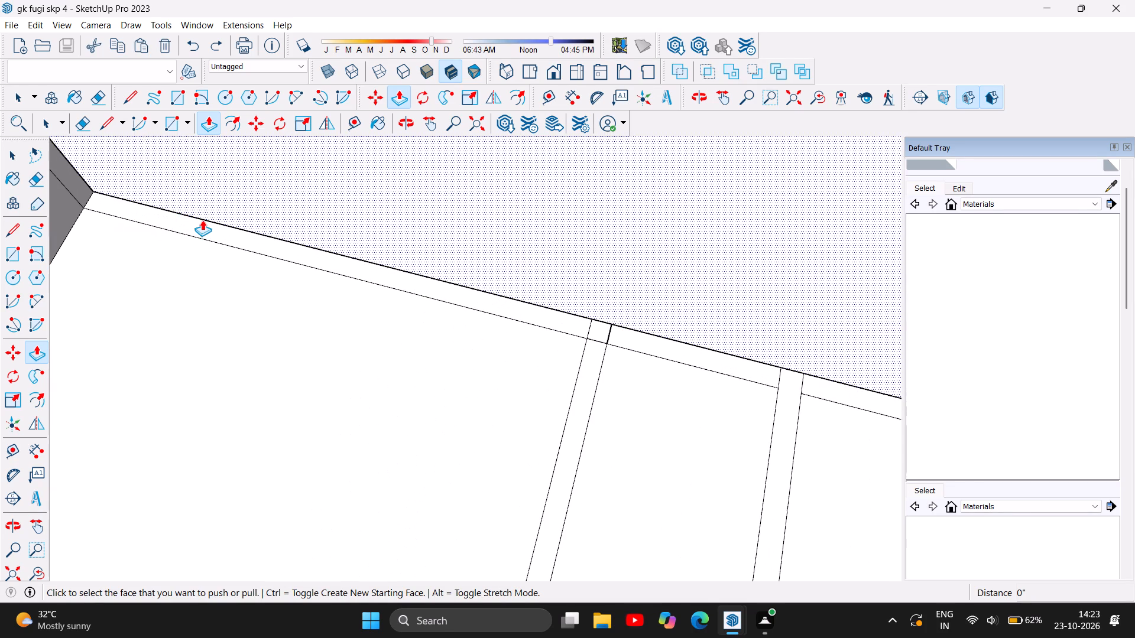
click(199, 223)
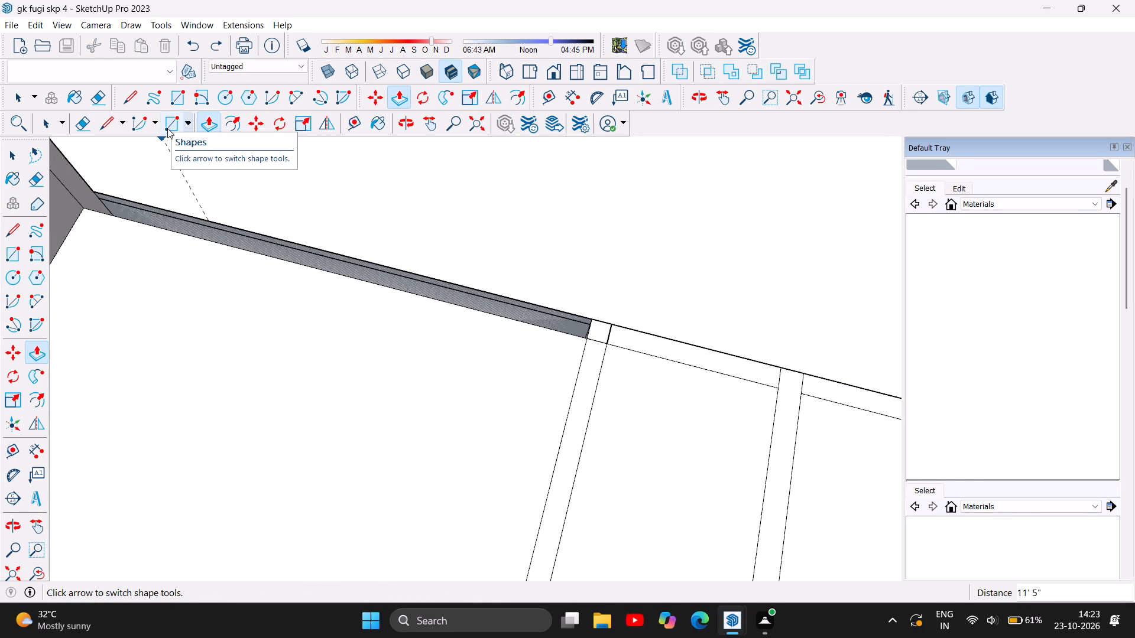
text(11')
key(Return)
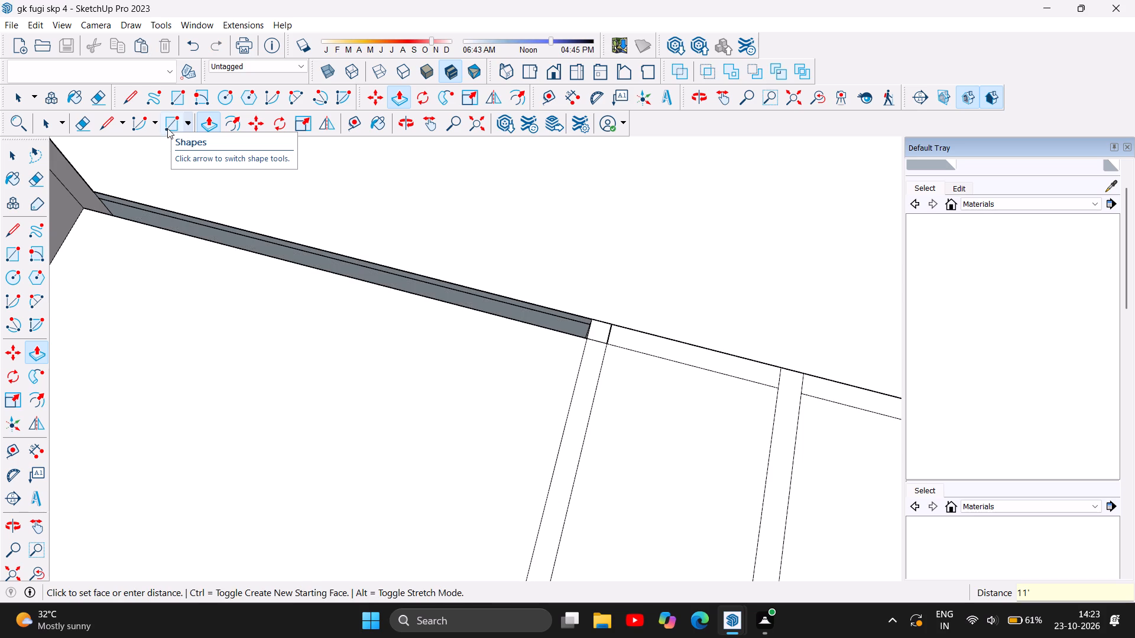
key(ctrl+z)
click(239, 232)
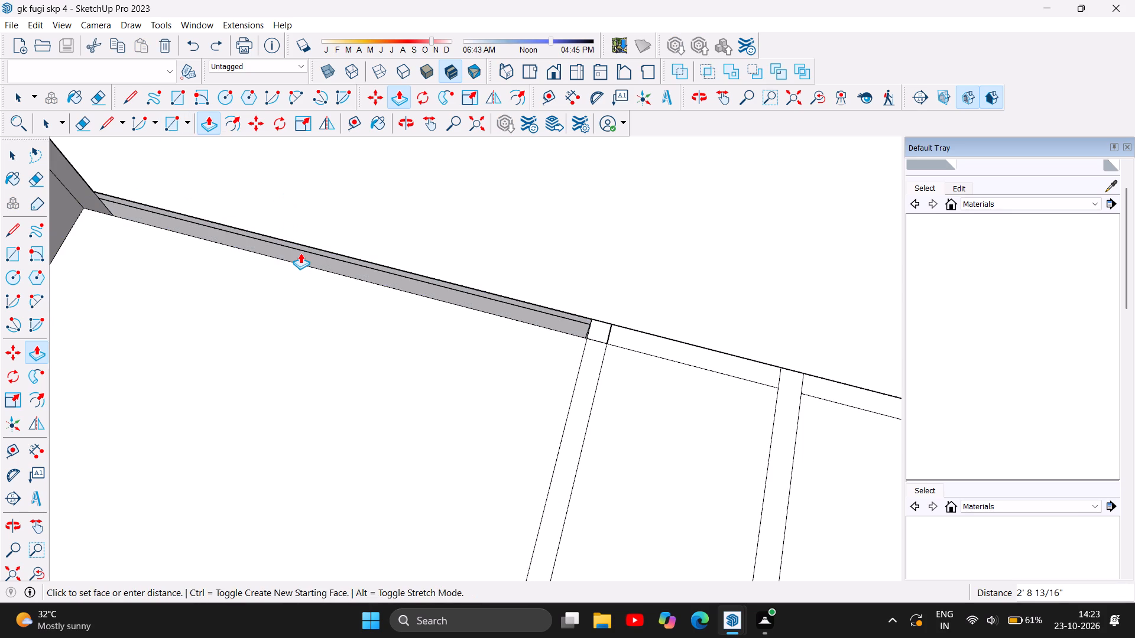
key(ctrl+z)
Examine the roof slab, its wall outlines and the remaining long side wall from several sides of the building.
scroll(325, 340, down, 15)
scroll(363, 314, down, 7)
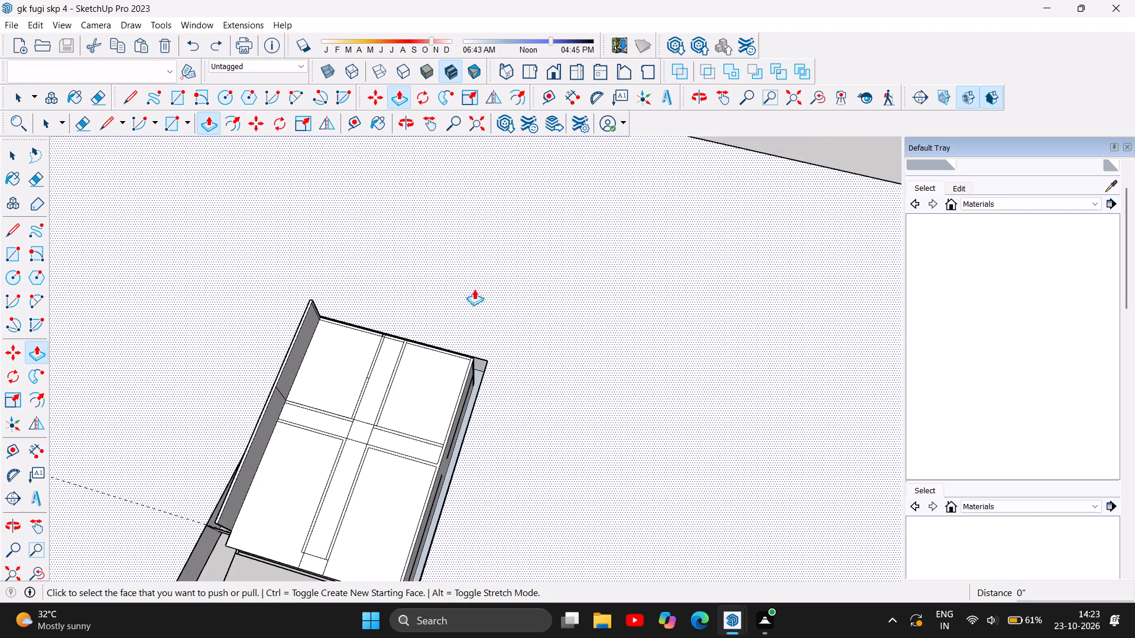
click(414, 125)
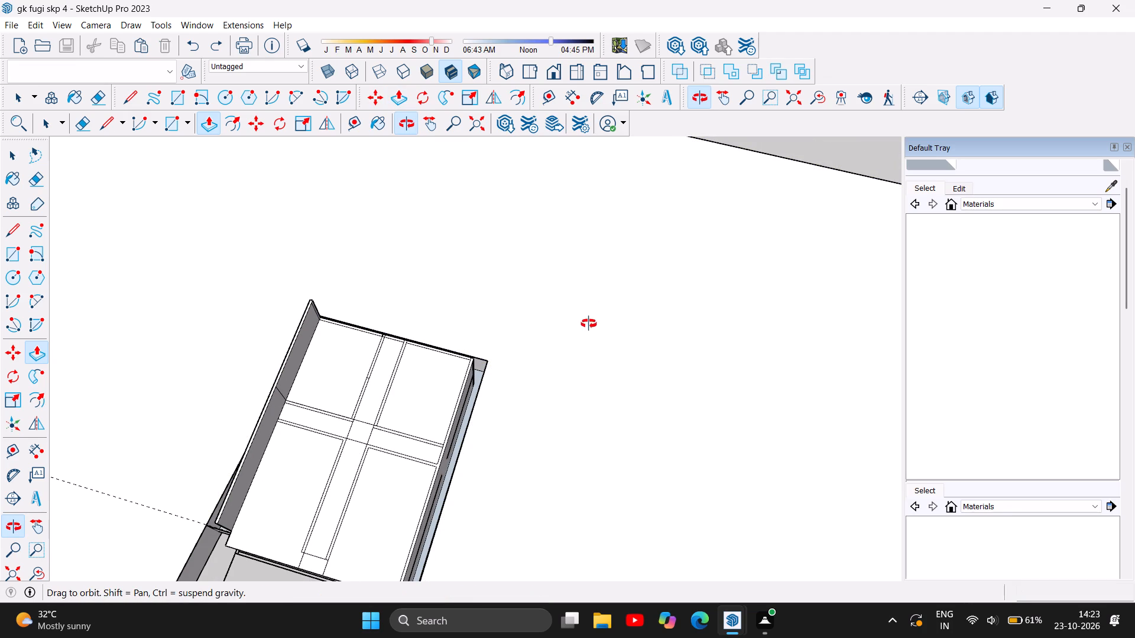
drag(589, 324, 154, 222)
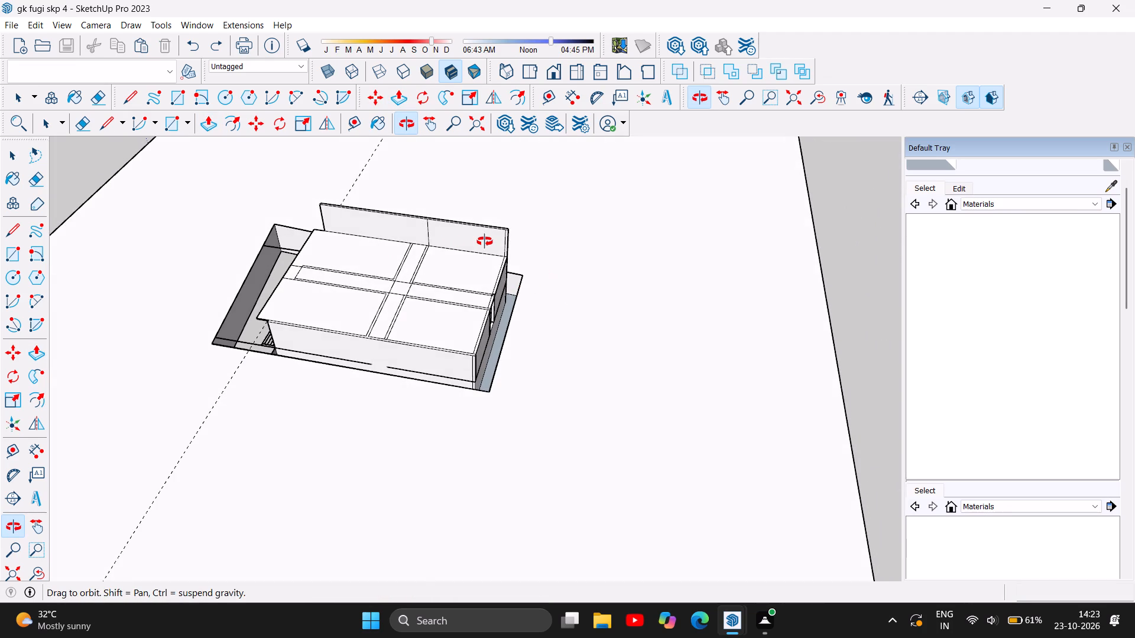
scroll(485, 242, up, 13)
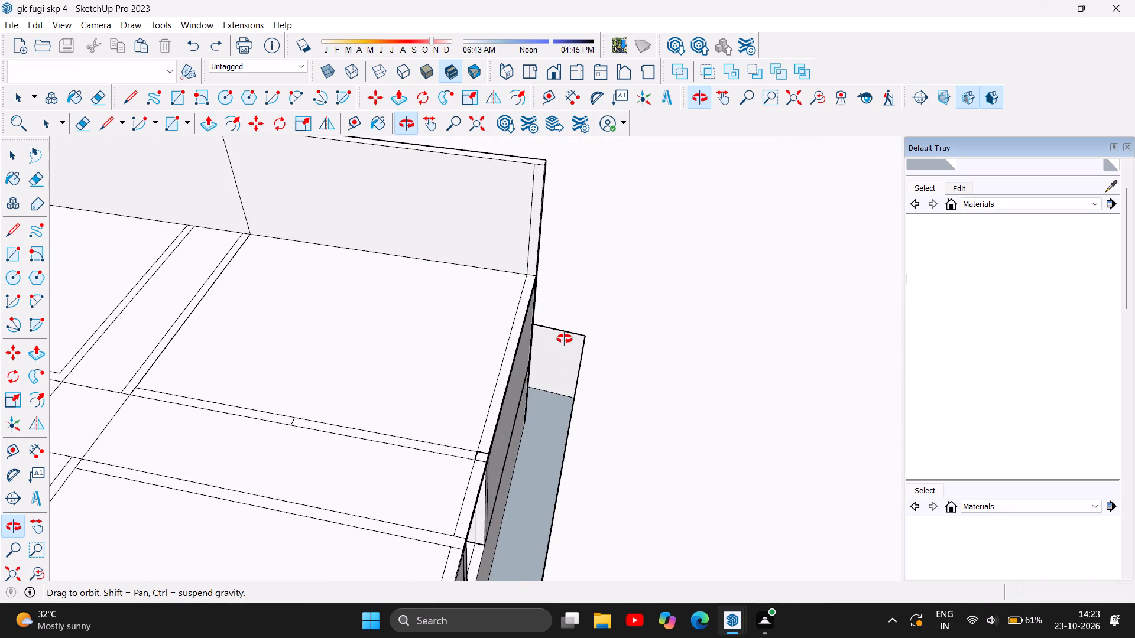
scroll(614, 261, down, 6)
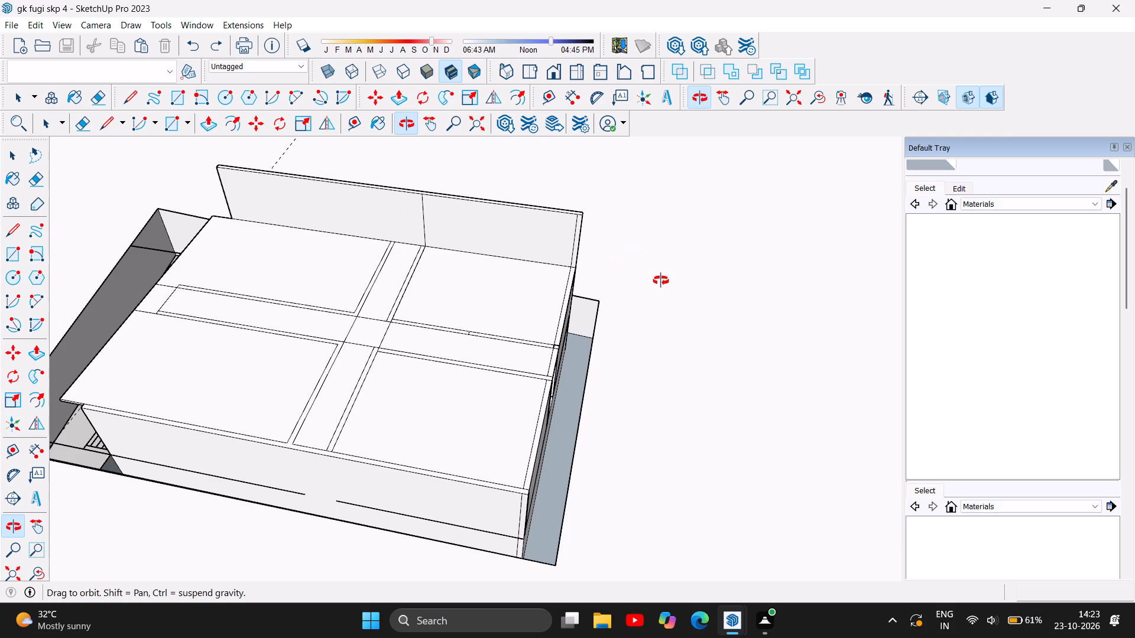
drag(526, 302, 517, 250)
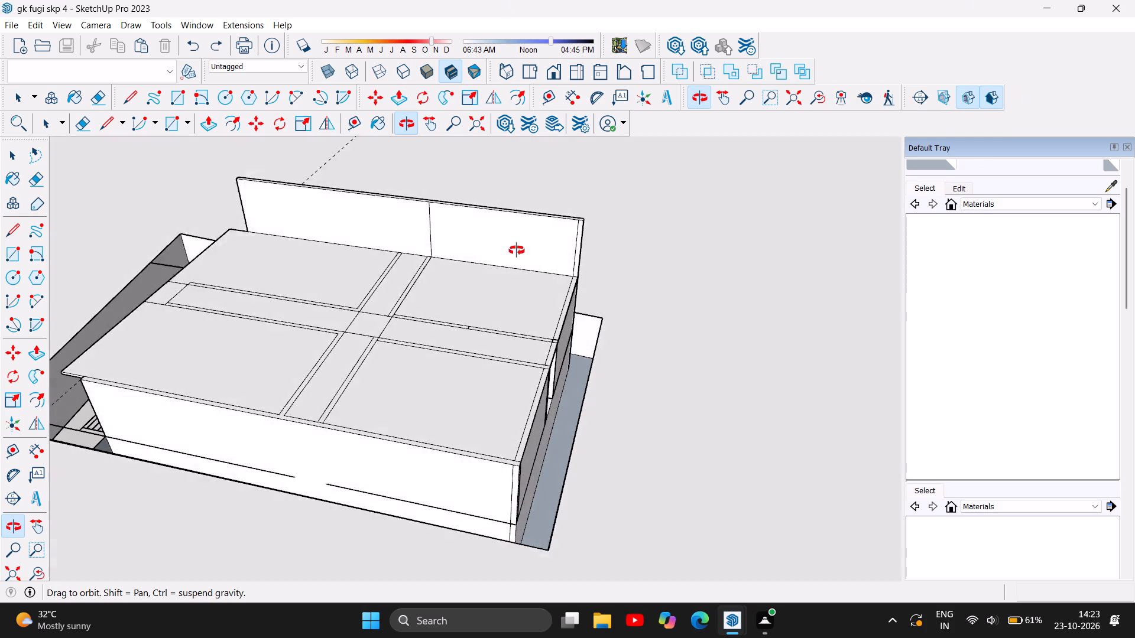
drag(517, 250, 696, 197)
drag(378, 346, 682, 255)
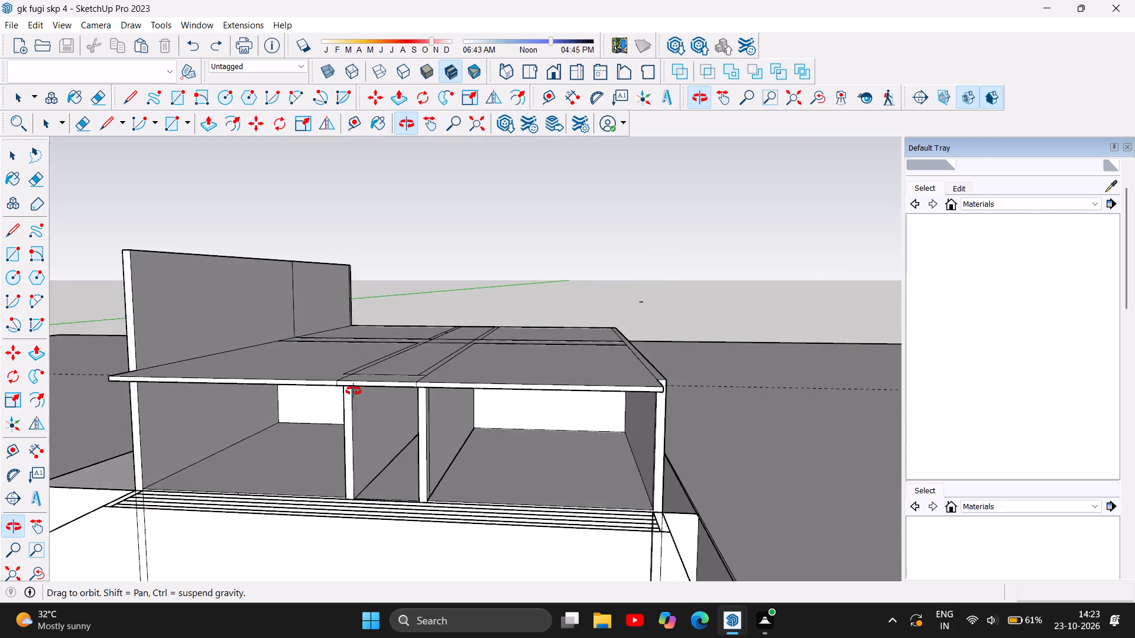
drag(354, 392, 540, 401)
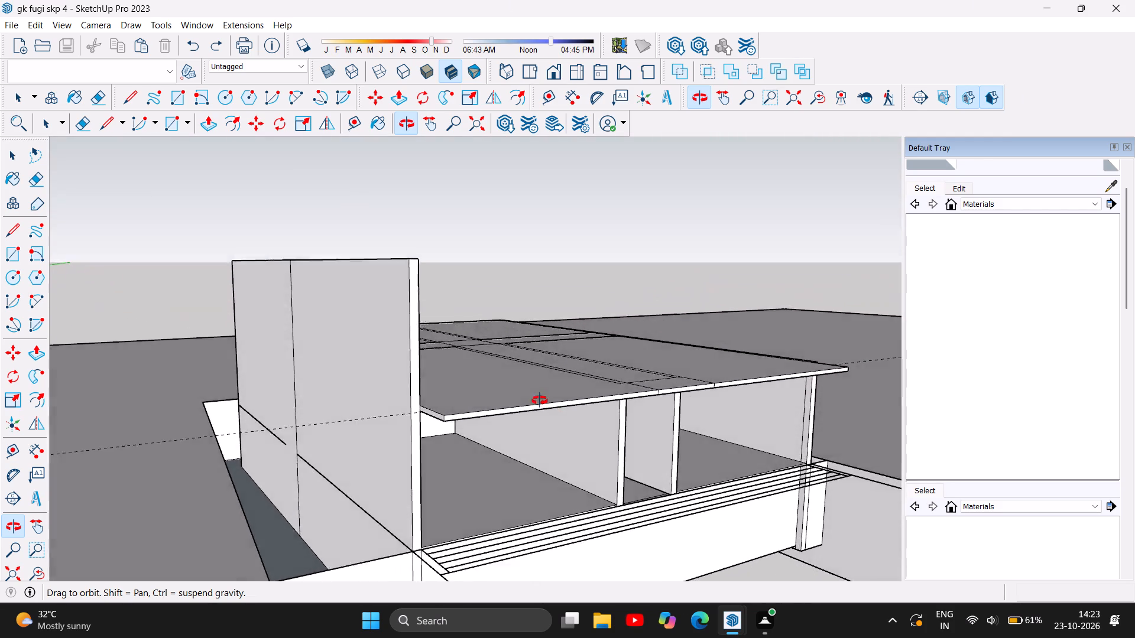
drag(540, 401, 330, 449)
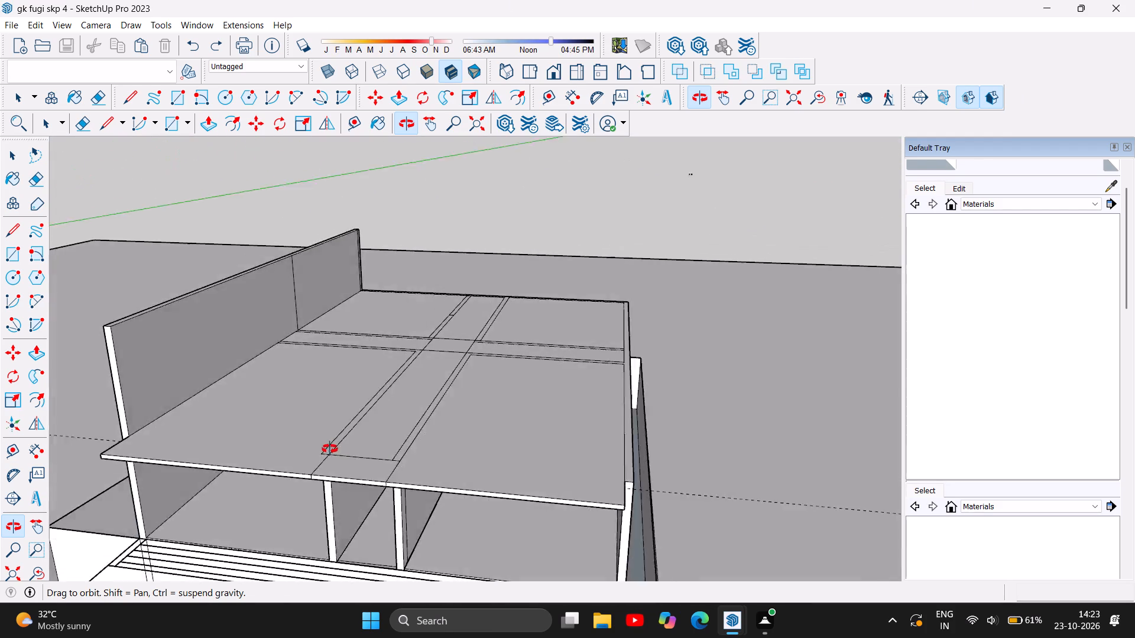
drag(330, 449, 158, 388)
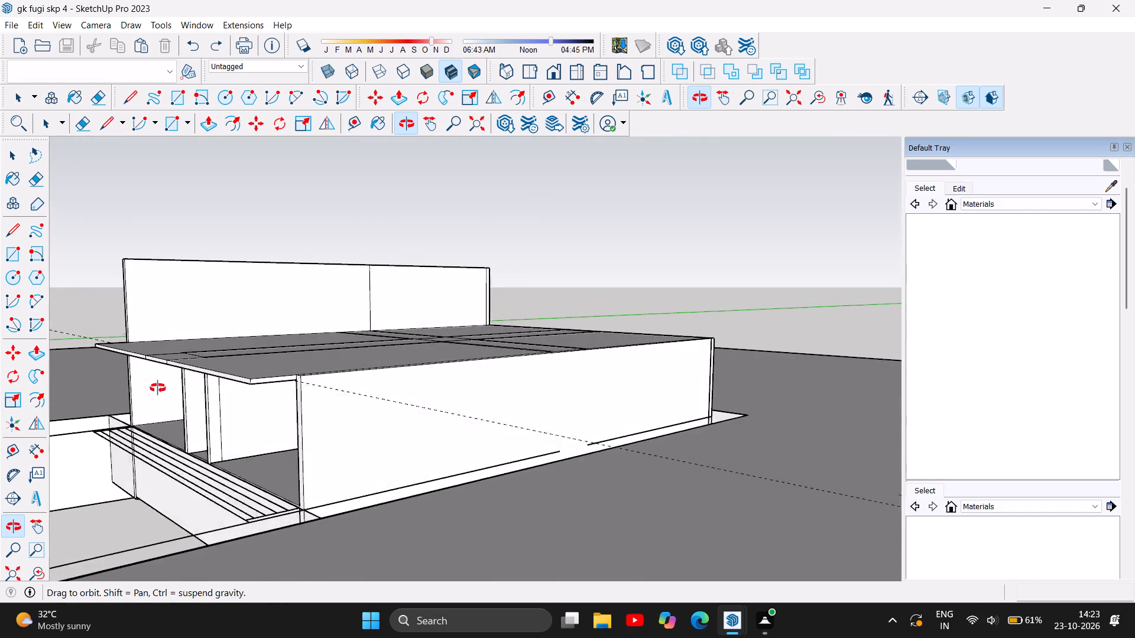
drag(158, 388, 364, 400)
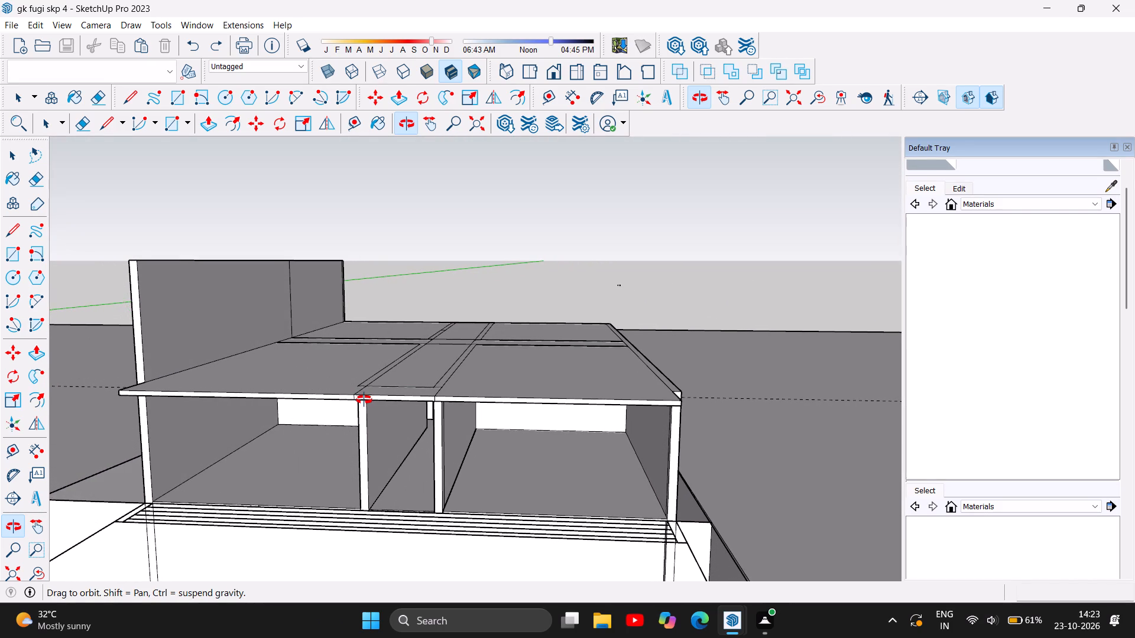
drag(364, 400, 265, 399)
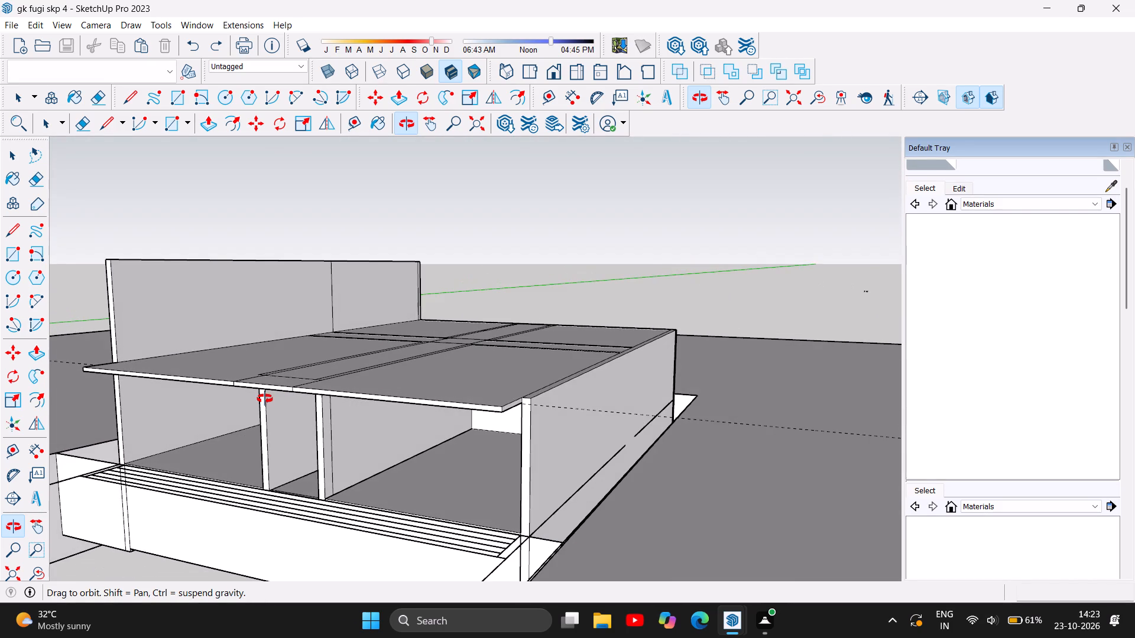
drag(265, 399, 264, 399)
drag(293, 486, 401, 474)
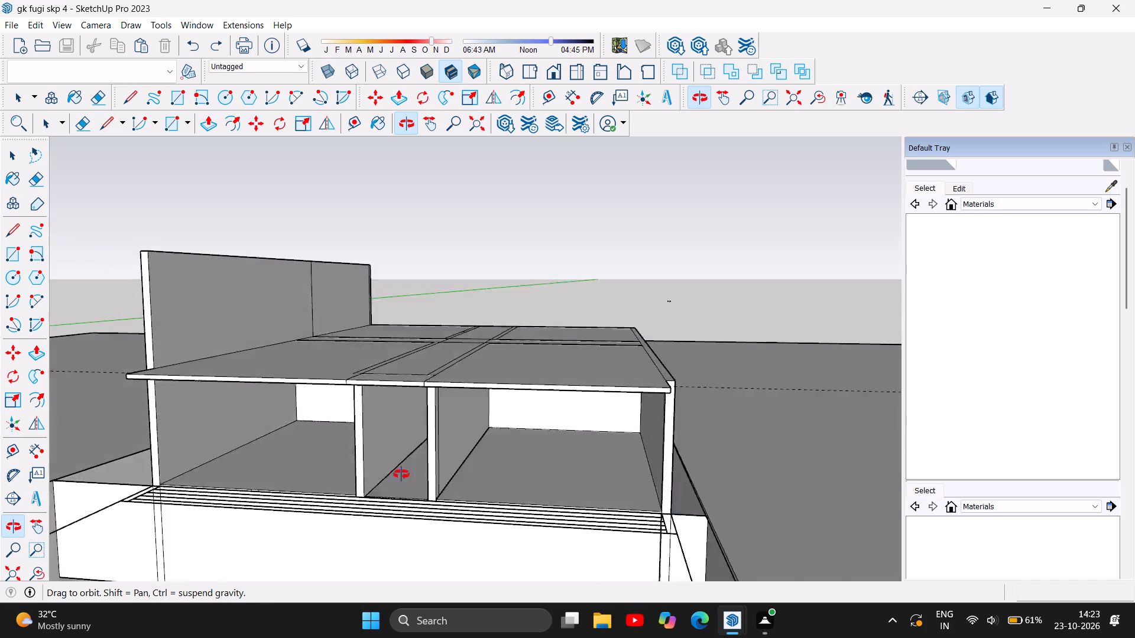
drag(401, 474, 432, 465)
Examine the ground-floor central corridor with its staircase and the roof-slab edge above its entrance.
scroll(291, 421, down, 1)
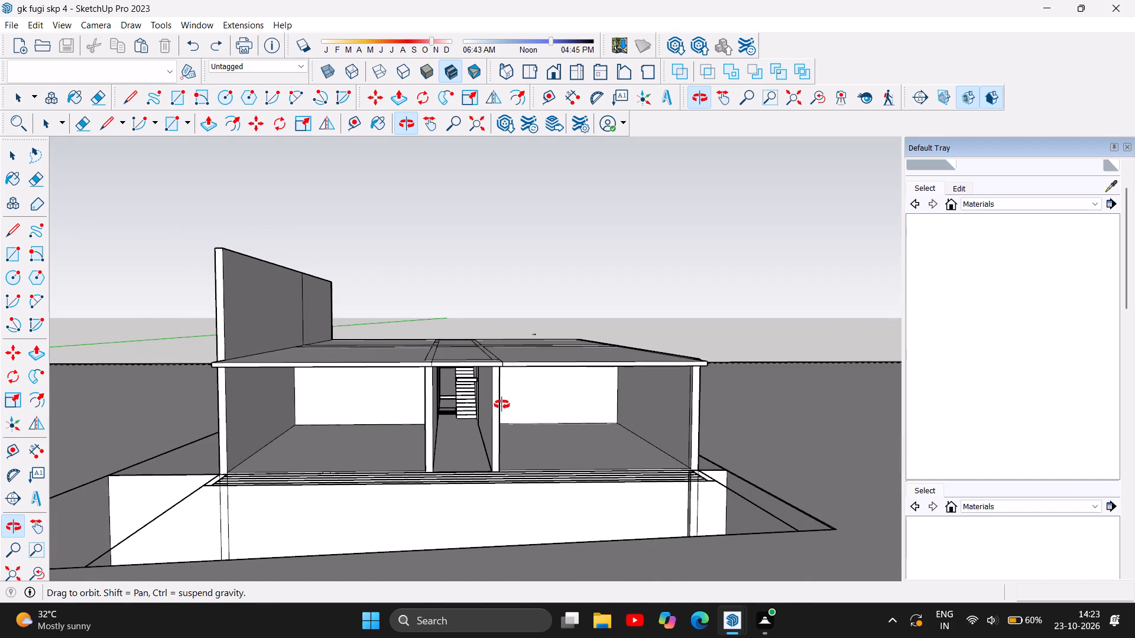
scroll(485, 396, up, 11)
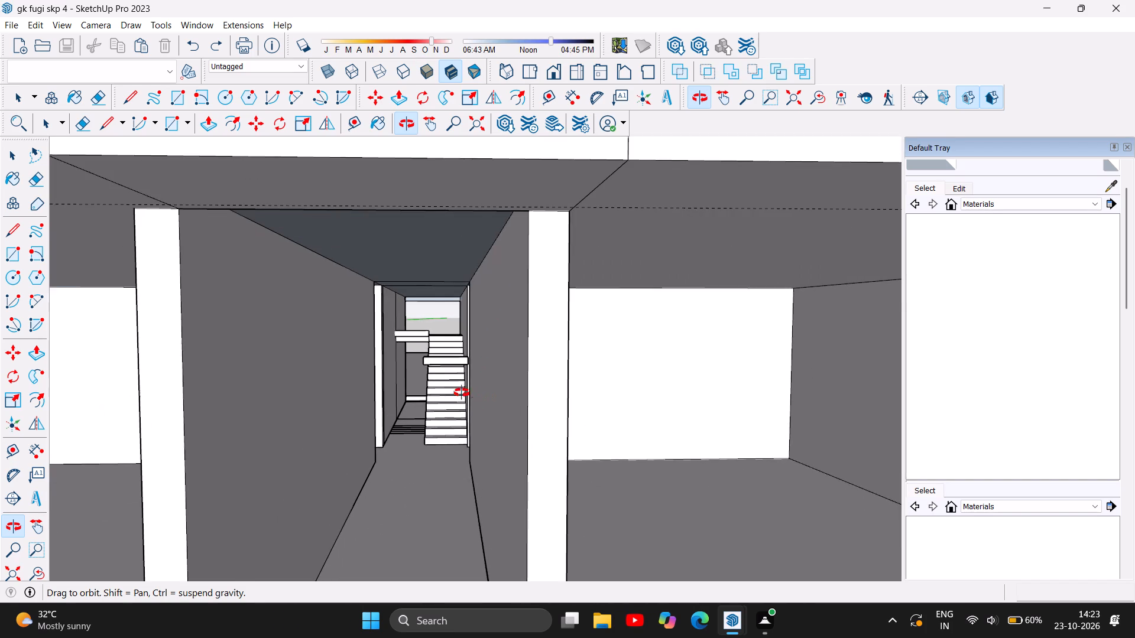
scroll(453, 382, up, 6)
scroll(453, 382, down, 5)
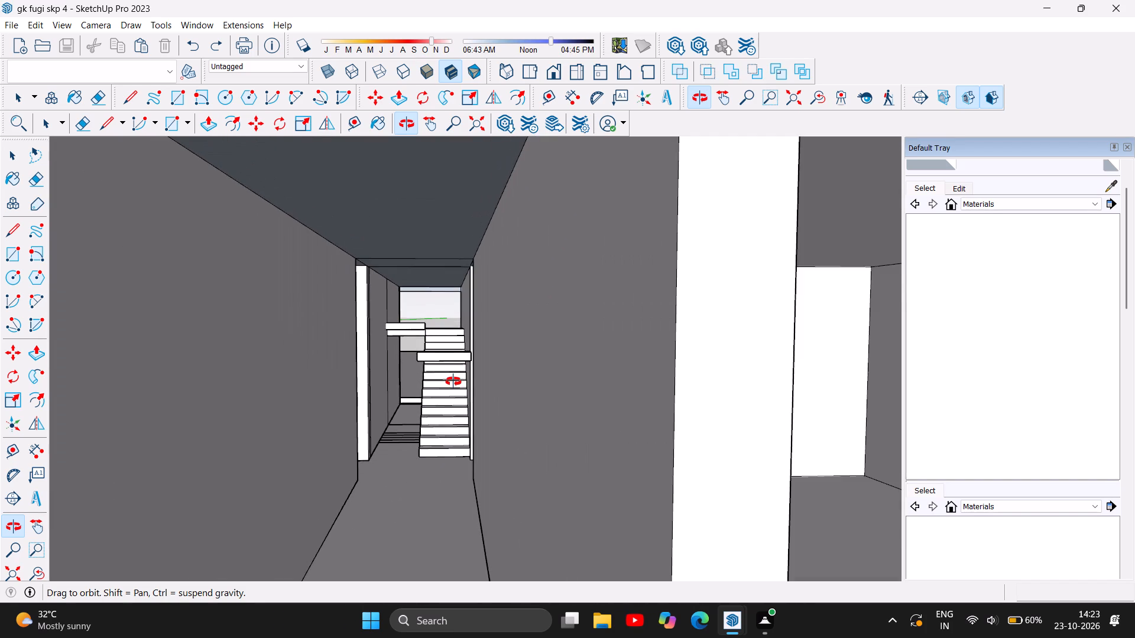
scroll(453, 382, down, 9)
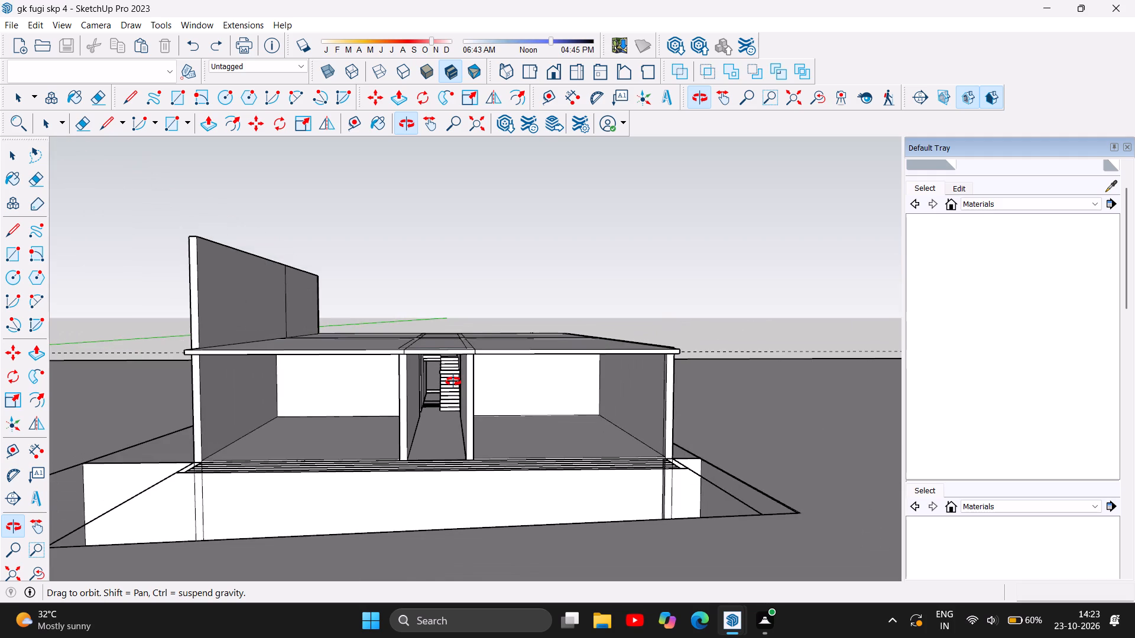
drag(453, 382, 352, 486)
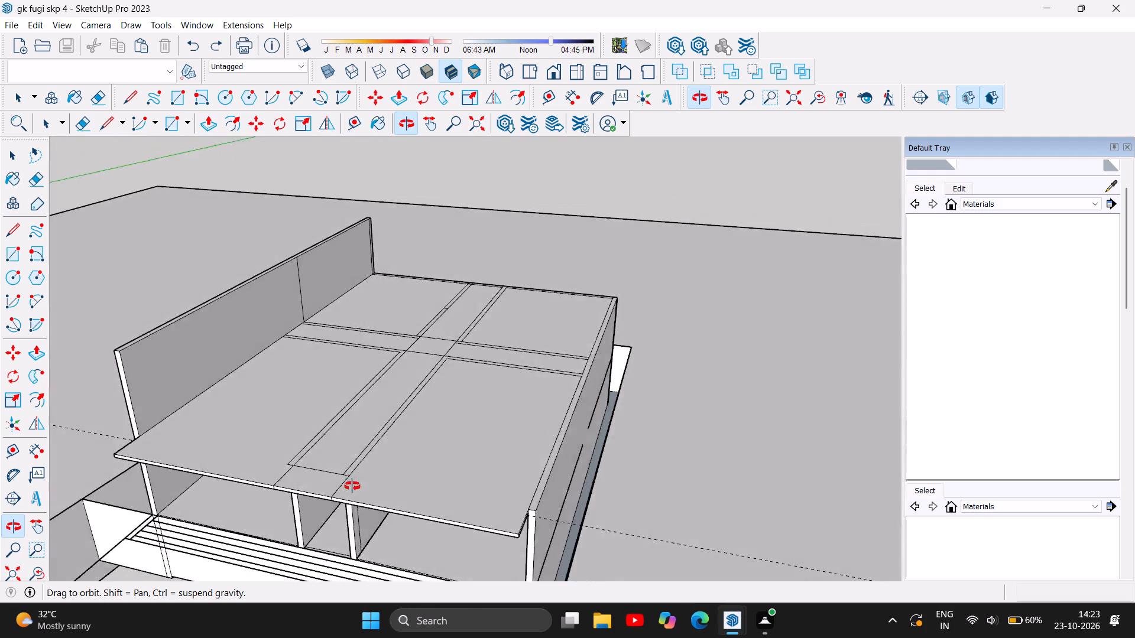
drag(352, 486, 442, 375)
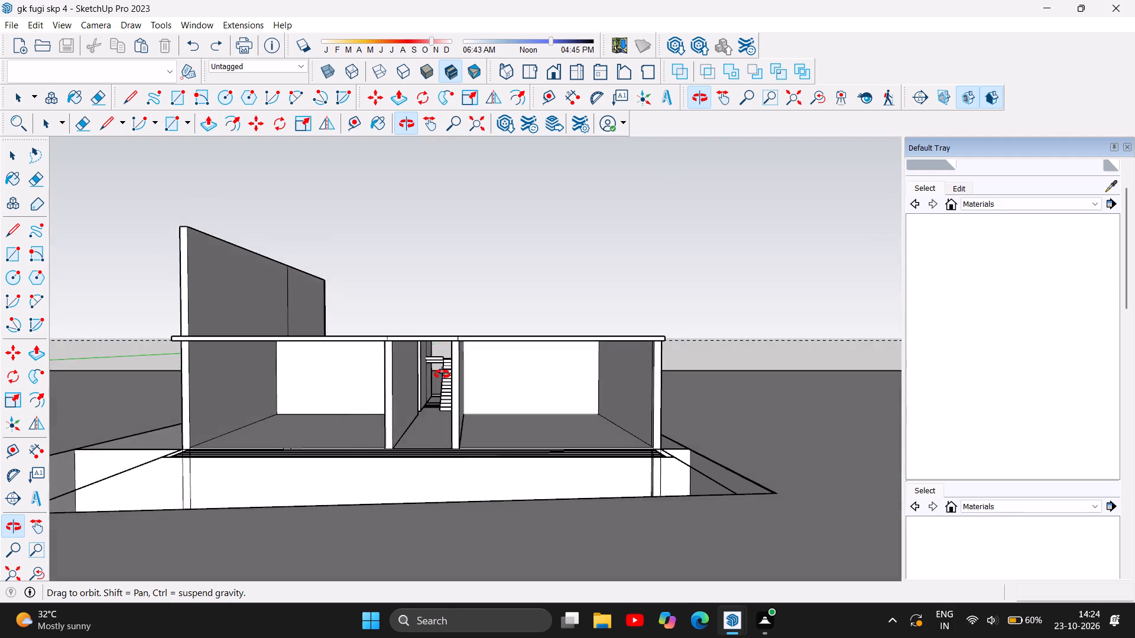
drag(442, 375, 443, 385)
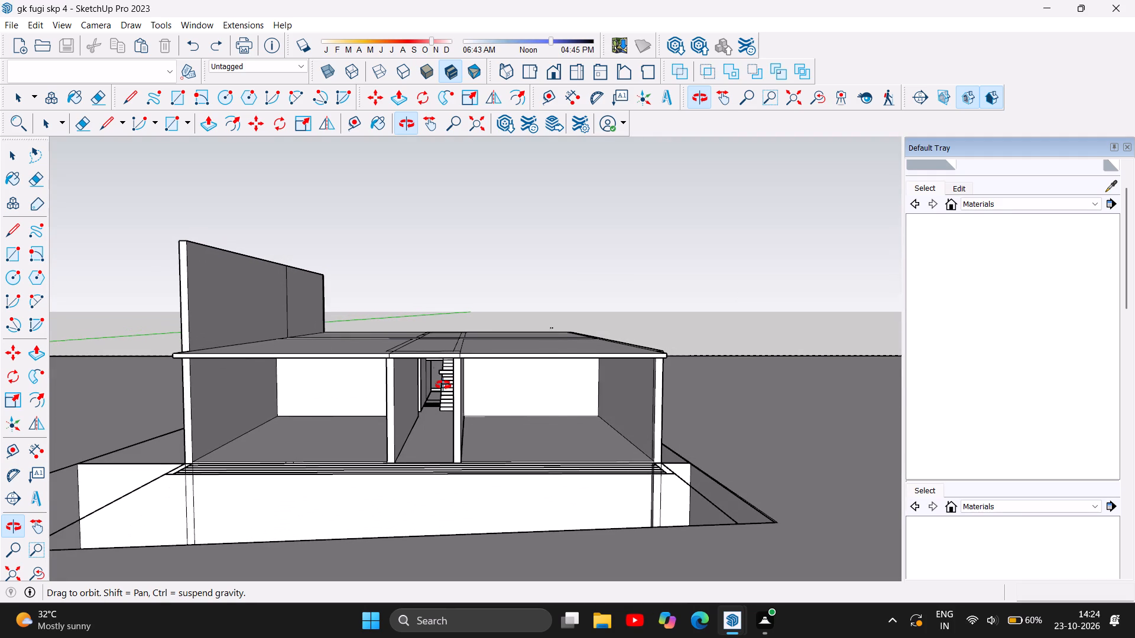
scroll(421, 368, up, 11)
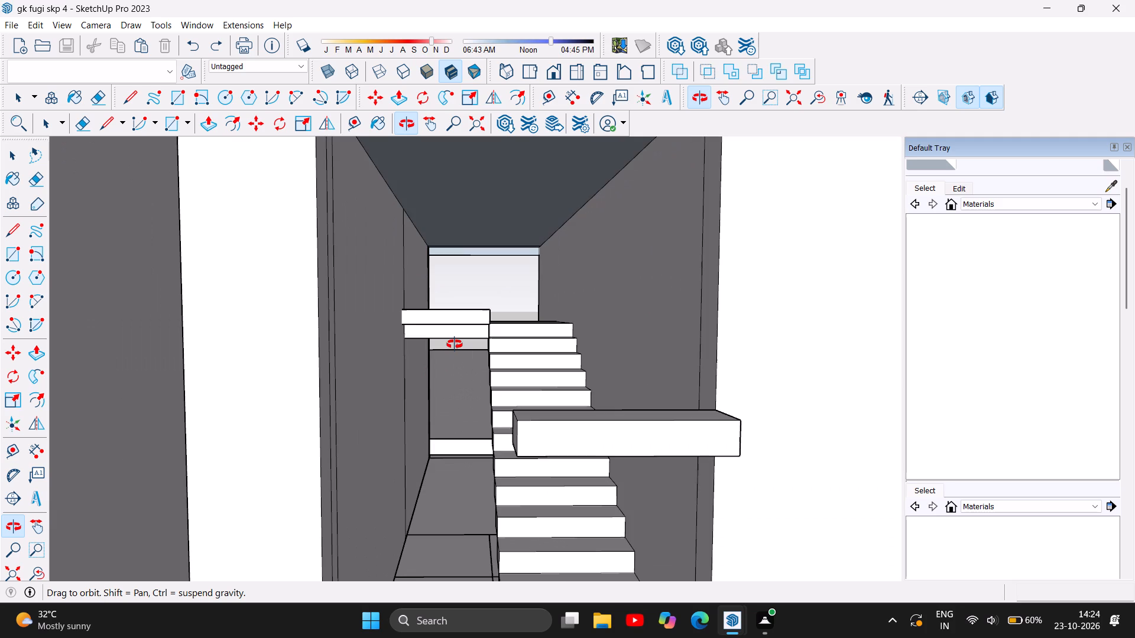
scroll(435, 393, down, 2)
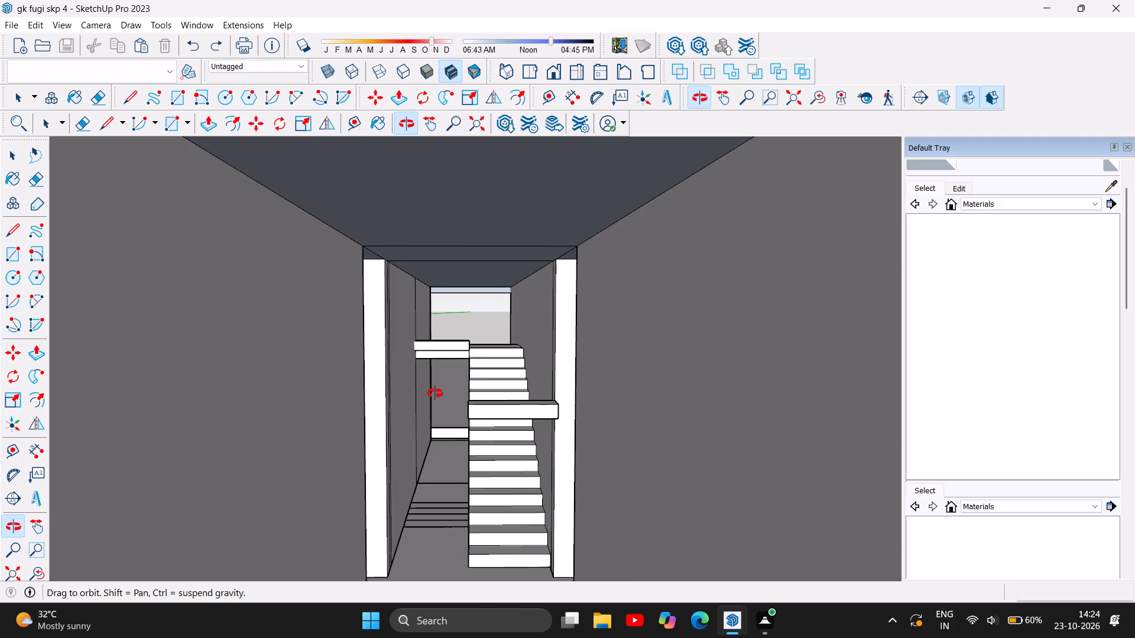
scroll(435, 393, down, 3)
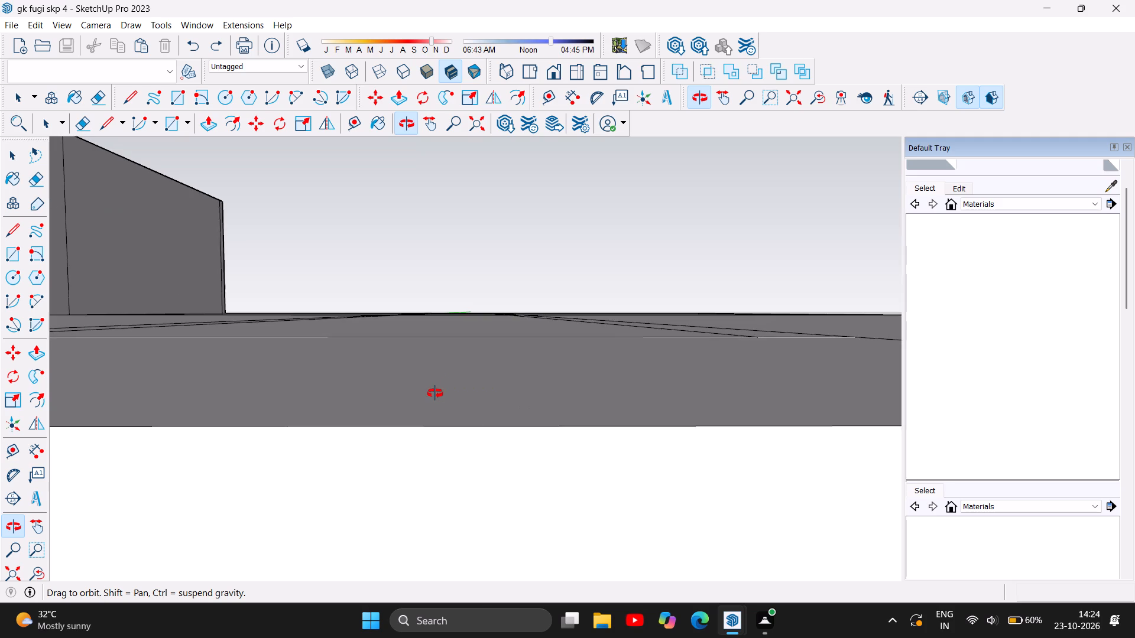
scroll(538, 377, down, 2)
drag(358, 370, 452, 384)
scroll(453, 407, down, 2)
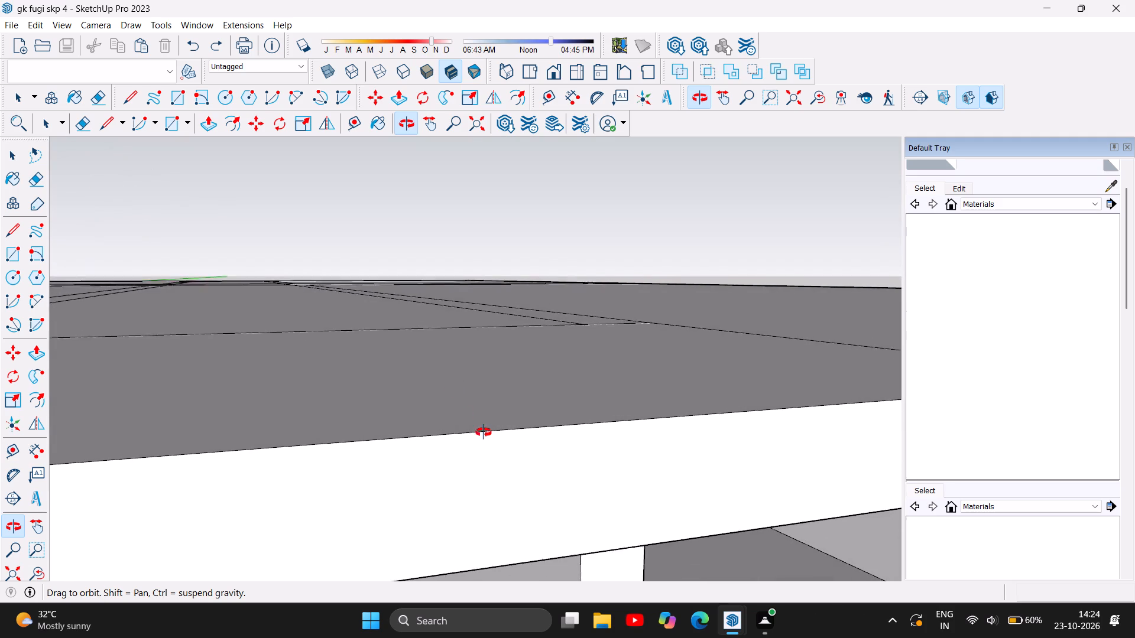
scroll(484, 432, down, 9)
scroll(415, 388, down, 6)
scroll(413, 389, up, 1)
scroll(413, 389, down, 6)
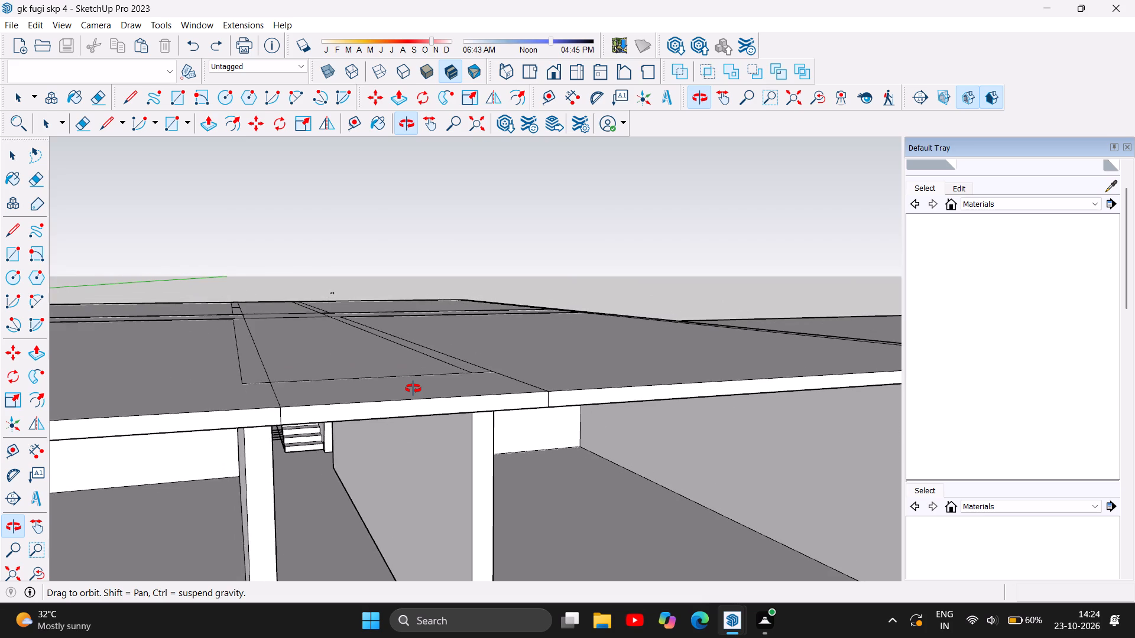
Examine the whole building from its open front, the outside of the long side wall and above the roof slab.
scroll(413, 389, down, 18)
drag(447, 440, 382, 428)
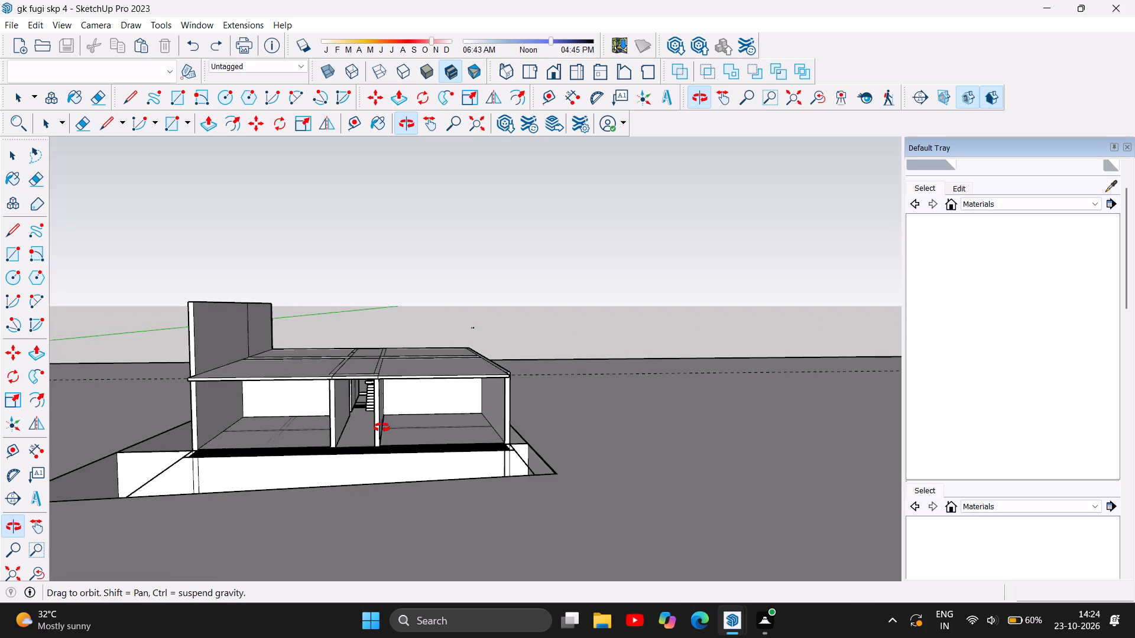
drag(382, 428, 381, 428)
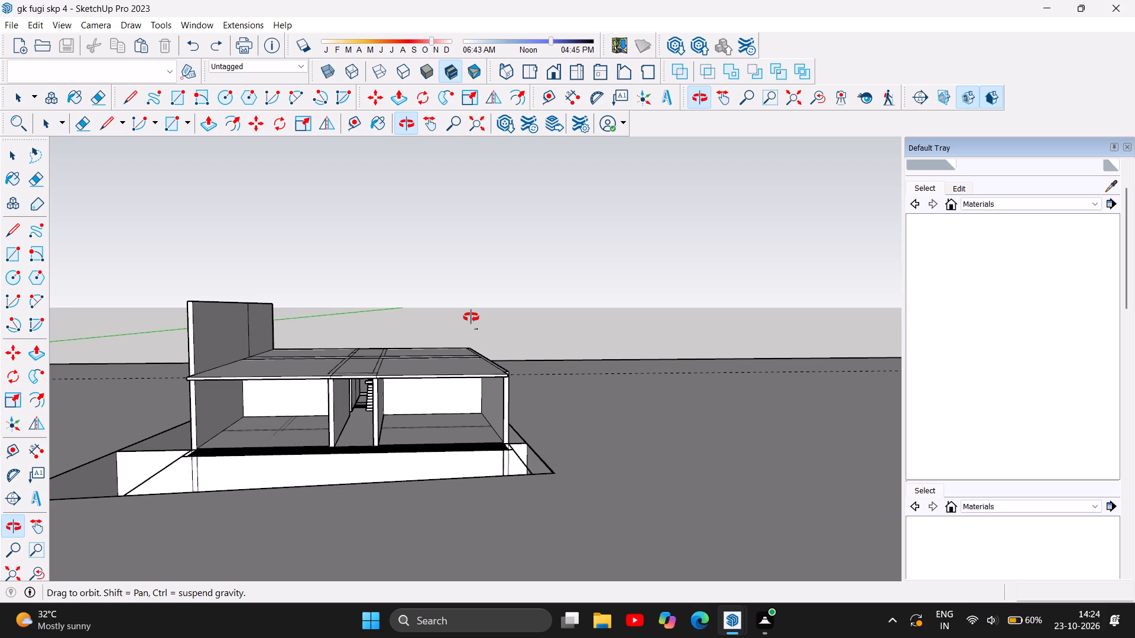
drag(478, 432, 426, 418)
drag(426, 418, 425, 418)
drag(306, 415, 439, 408)
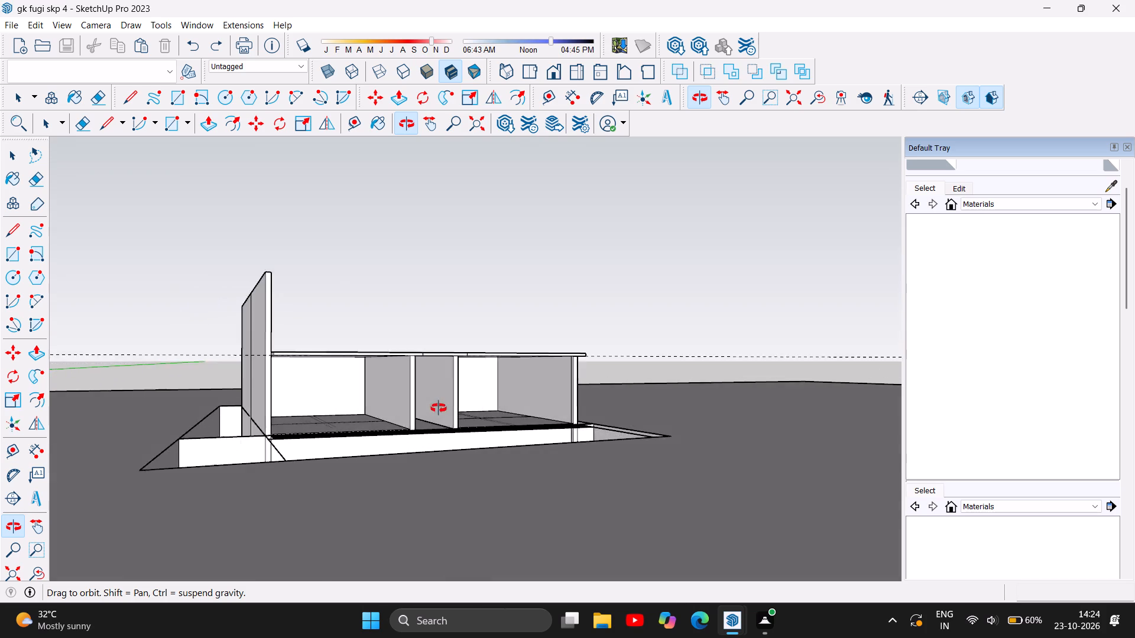
drag(439, 408, 654, 465)
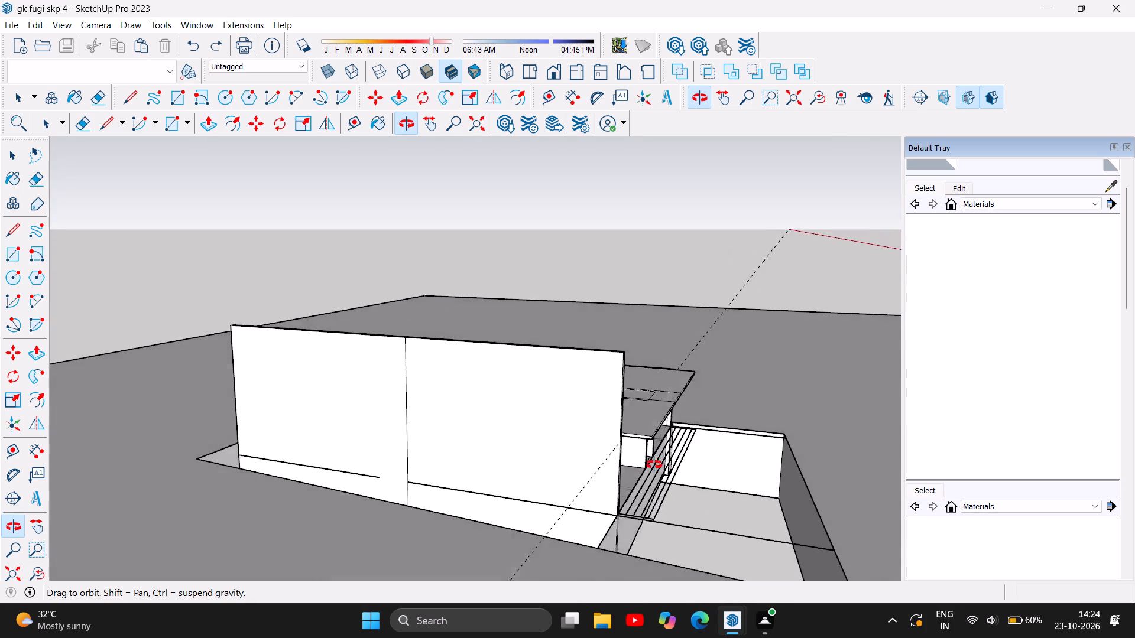
drag(654, 465, 369, 509)
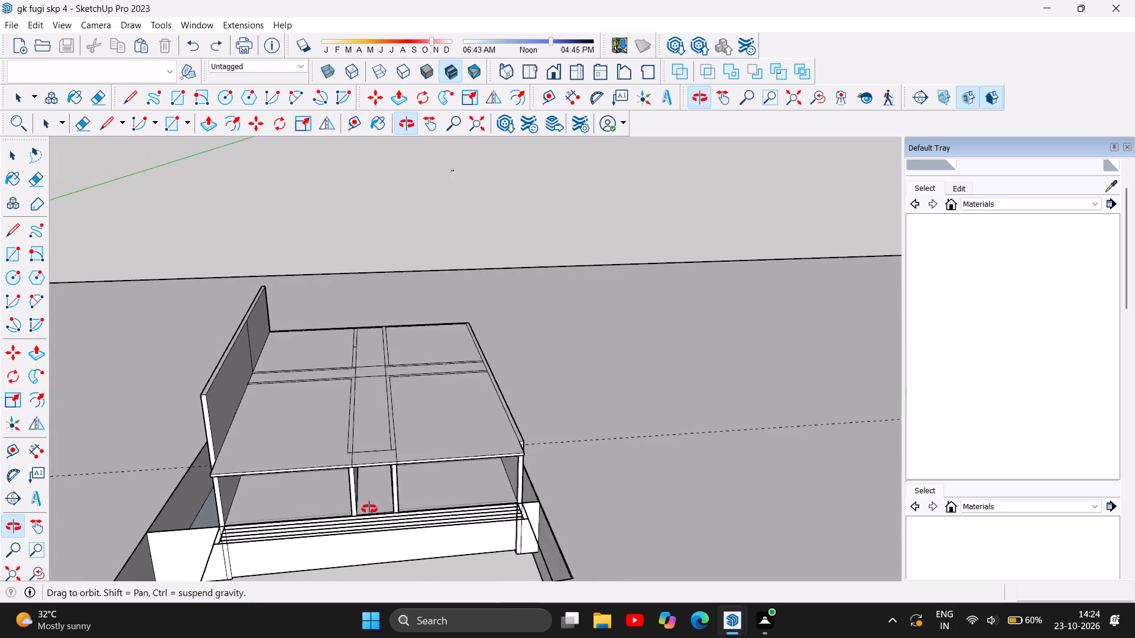
drag(369, 509, 215, 483)
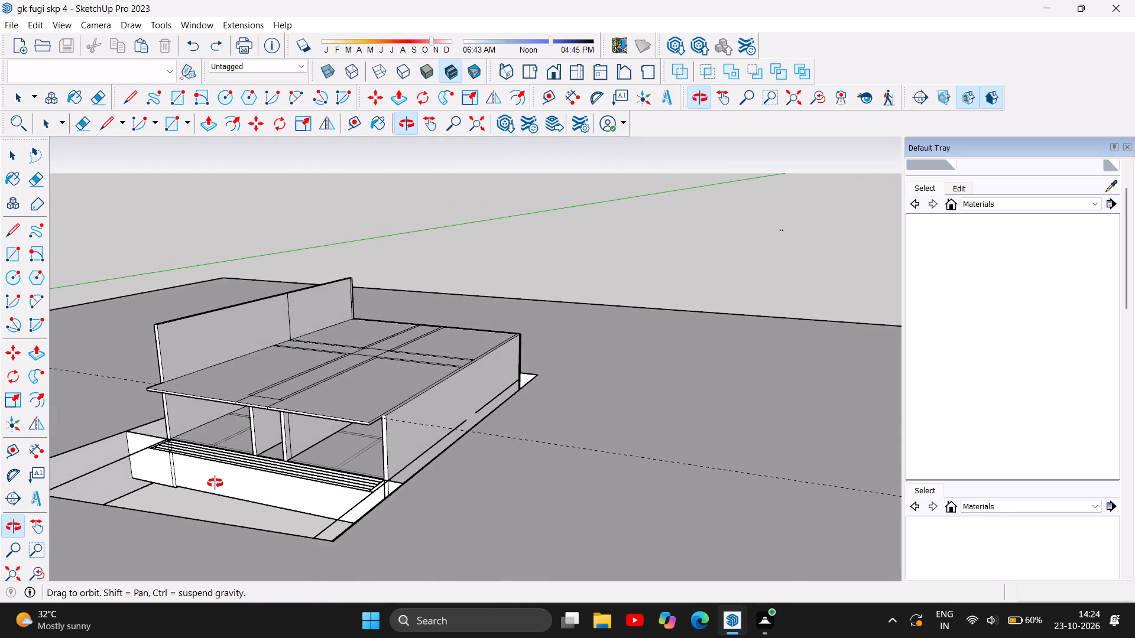
drag(215, 483, 261, 471)
right_drag(229, 477, 235, 474)
click(659, 485)
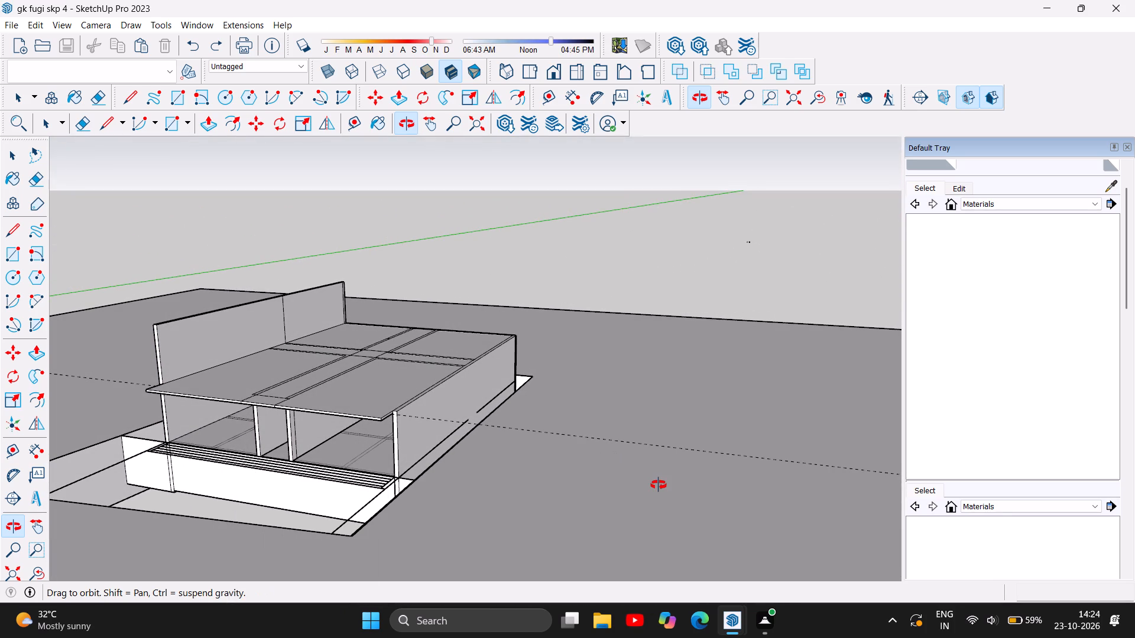
Draw a rectangle about 47' 7 1/2" by 9 9/16" along the rear roof edge, from the long side wall to the opposite corner.
drag(549, 396, 622, 519)
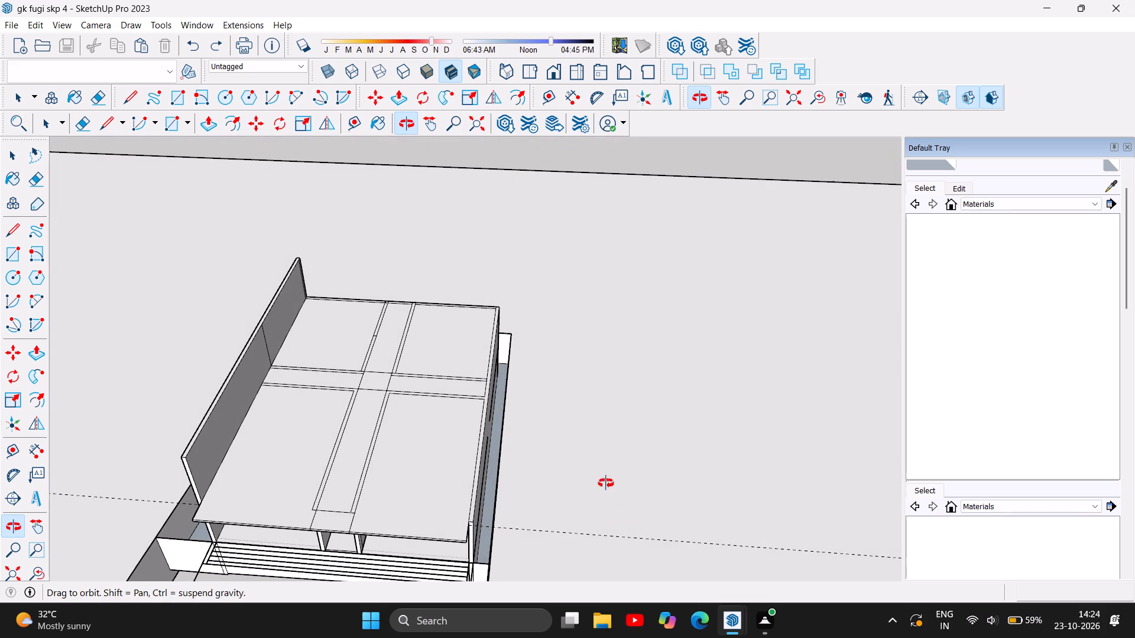
drag(437, 341, 459, 432)
scroll(326, 223, up, 2)
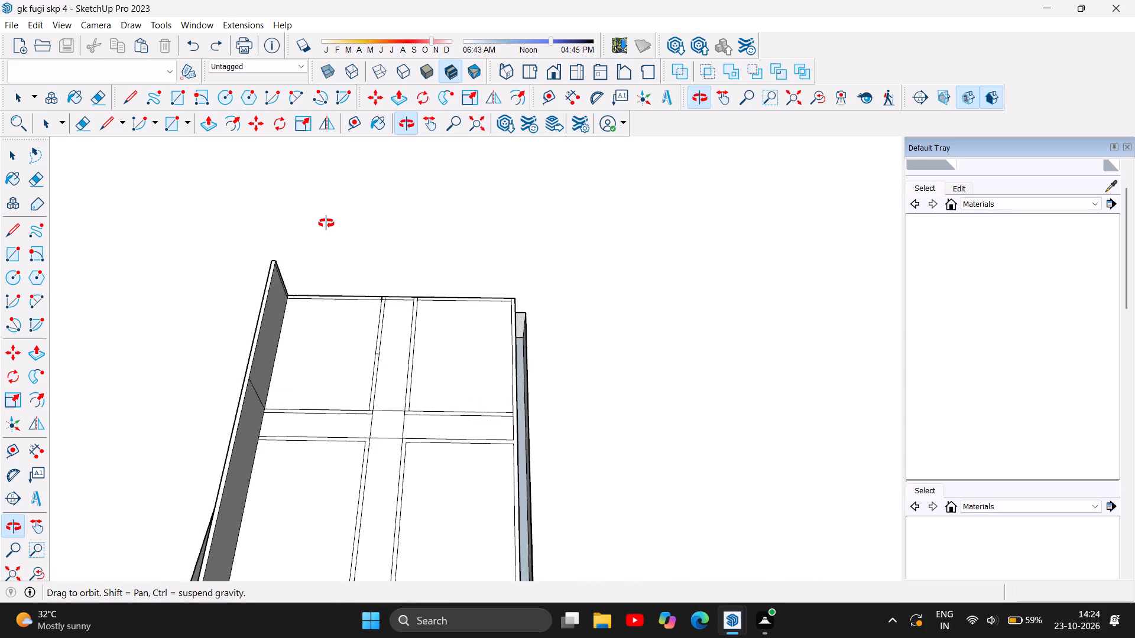
scroll(326, 223, up, 3)
scroll(466, 303, up, 4)
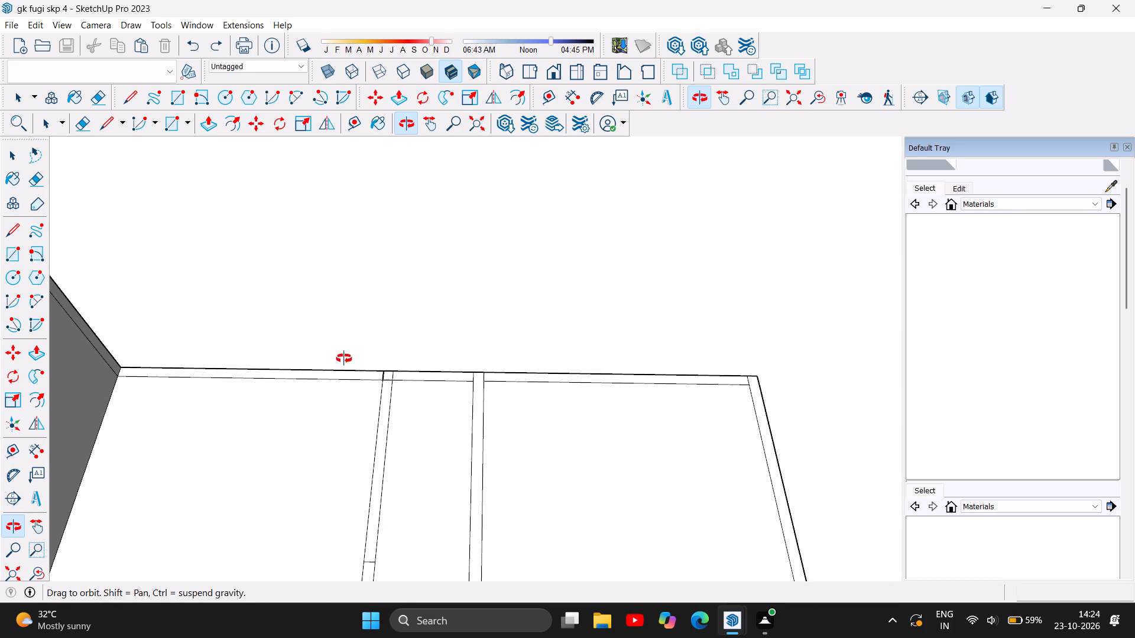
click(175, 97)
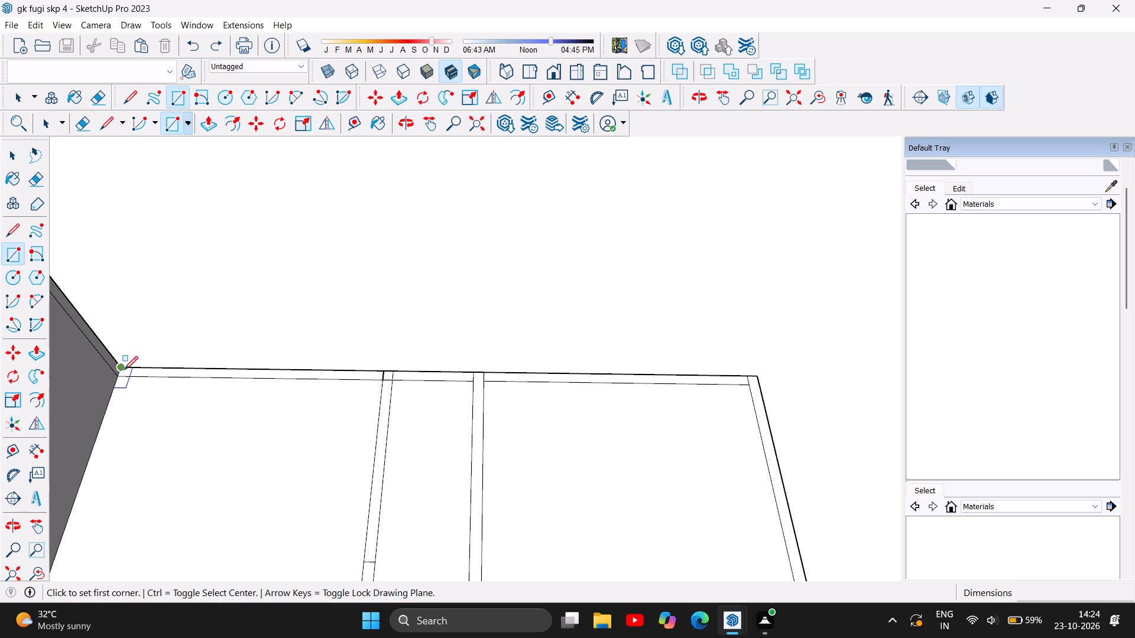
scroll(116, 366, up, 14)
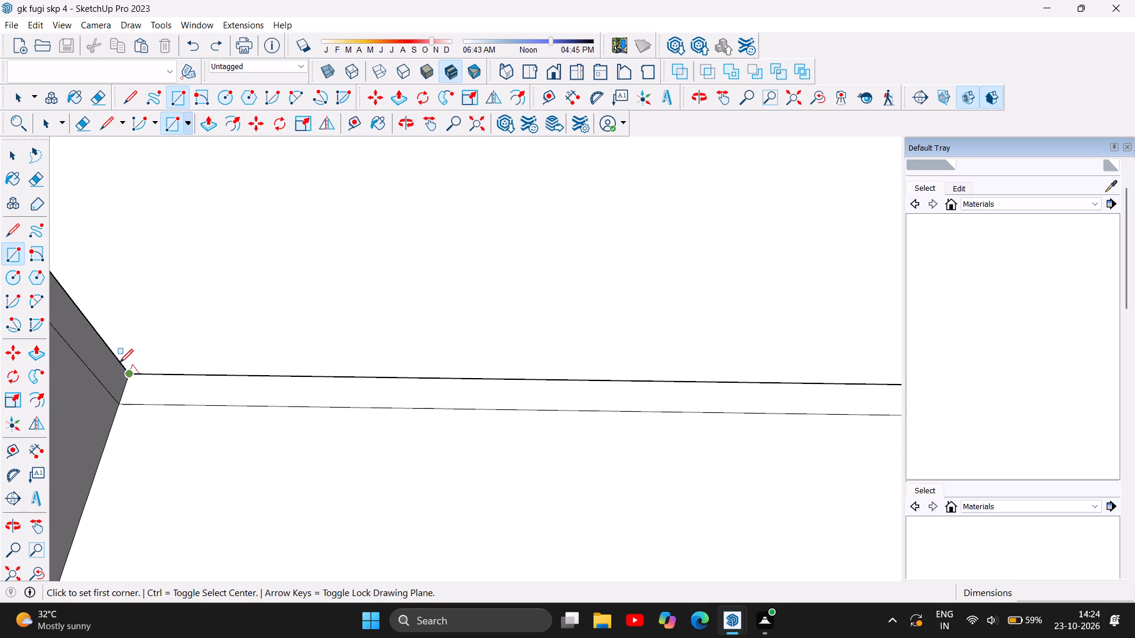
scroll(124, 367, up, 4)
click(134, 379)
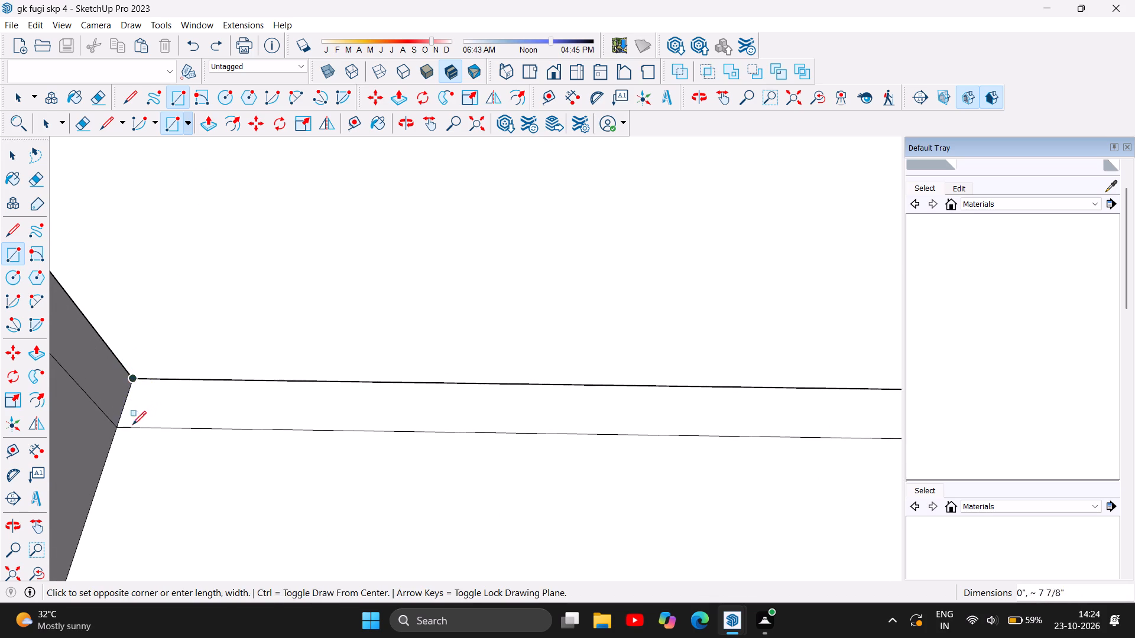
click(118, 429)
scroll(180, 424, down, 5)
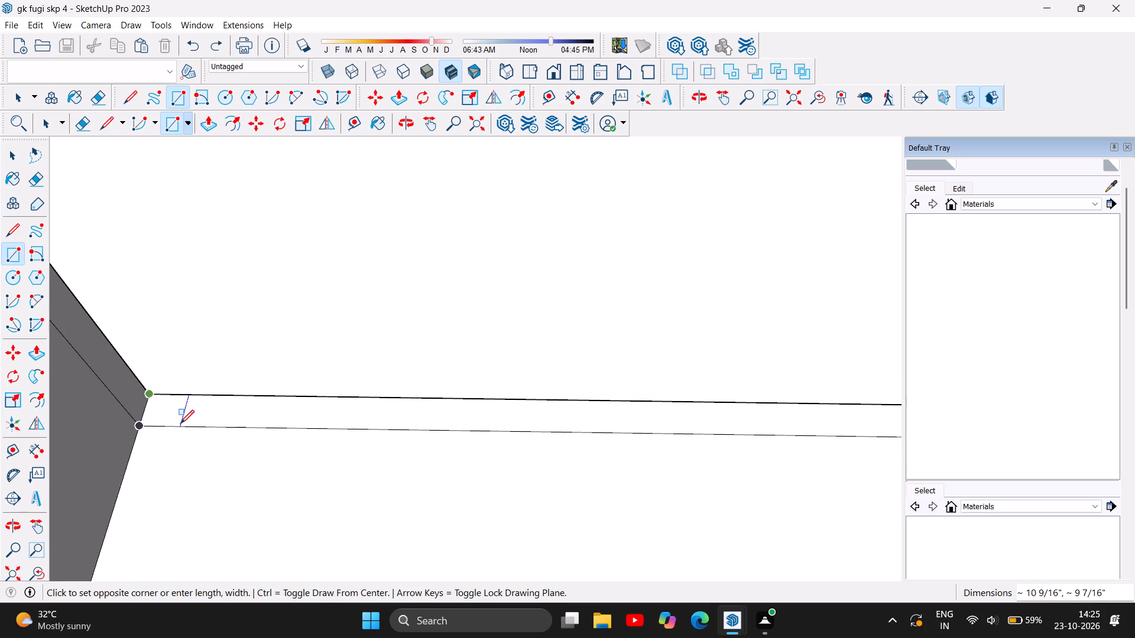
scroll(180, 424, down, 15)
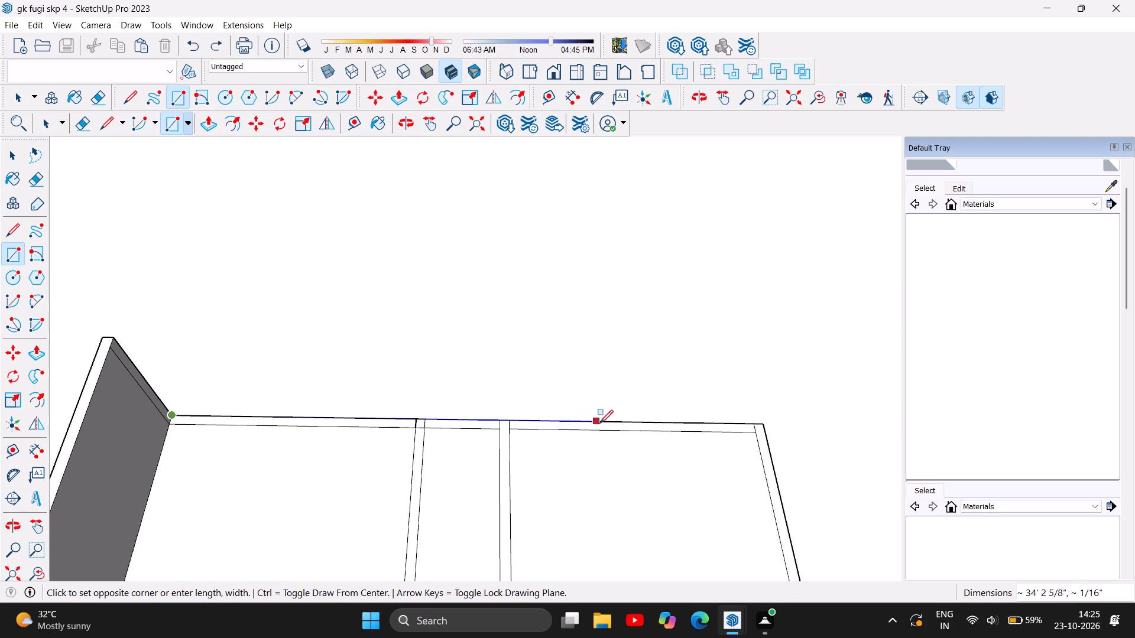
click(764, 432)
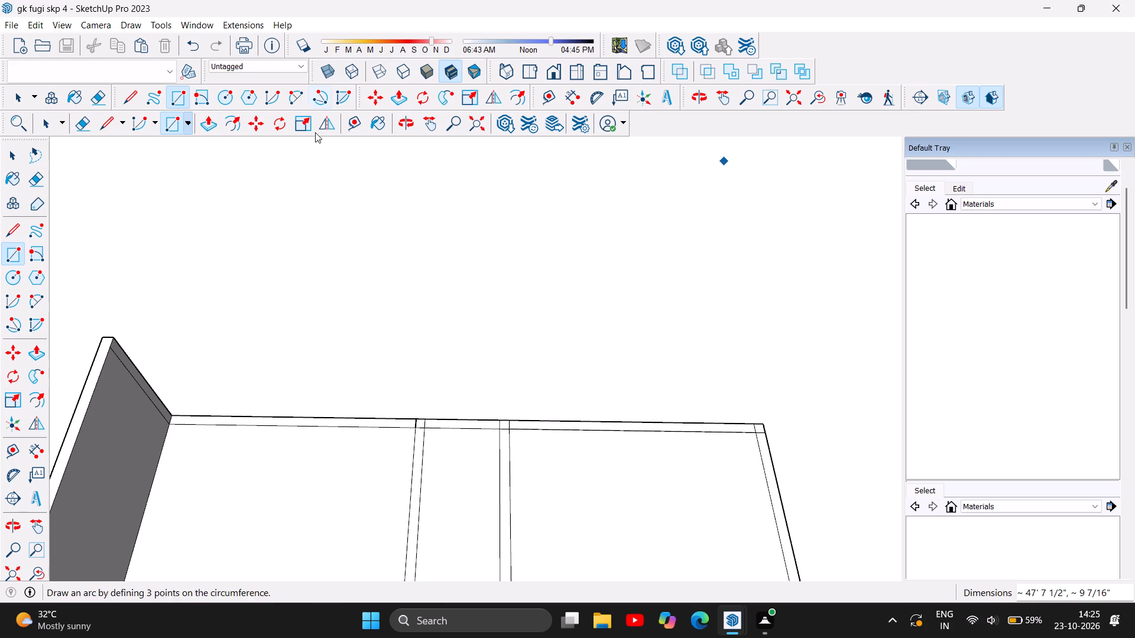
Push/Pull the rear roof-edge strip between the long side wall and the central corridor up by 11'.
click(210, 123)
scroll(267, 407, up, 3)
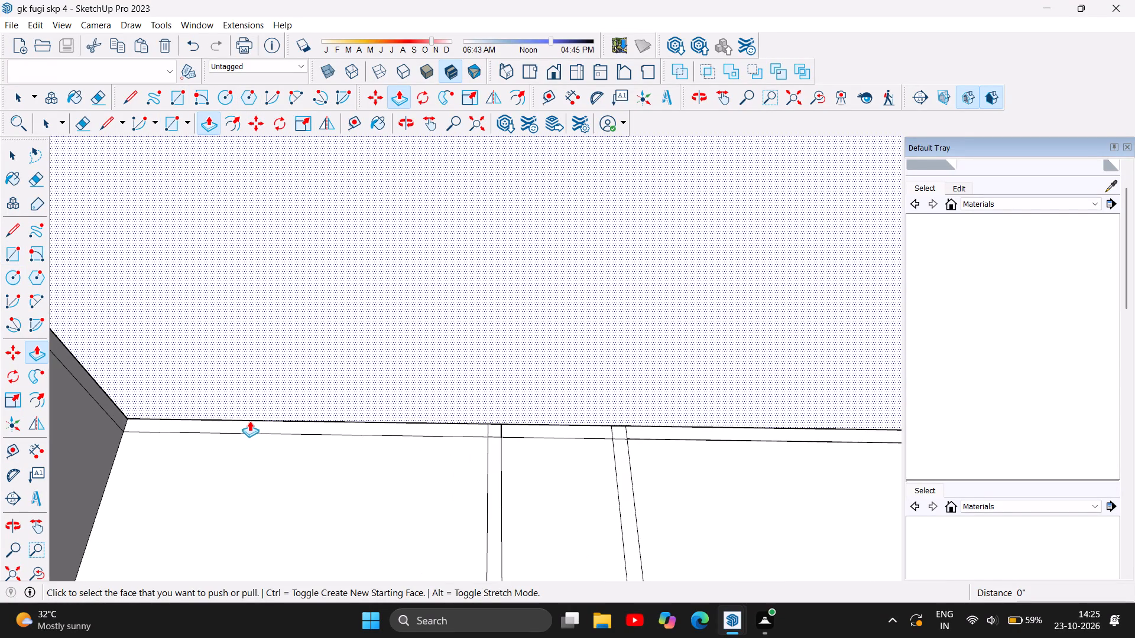
click(239, 421)
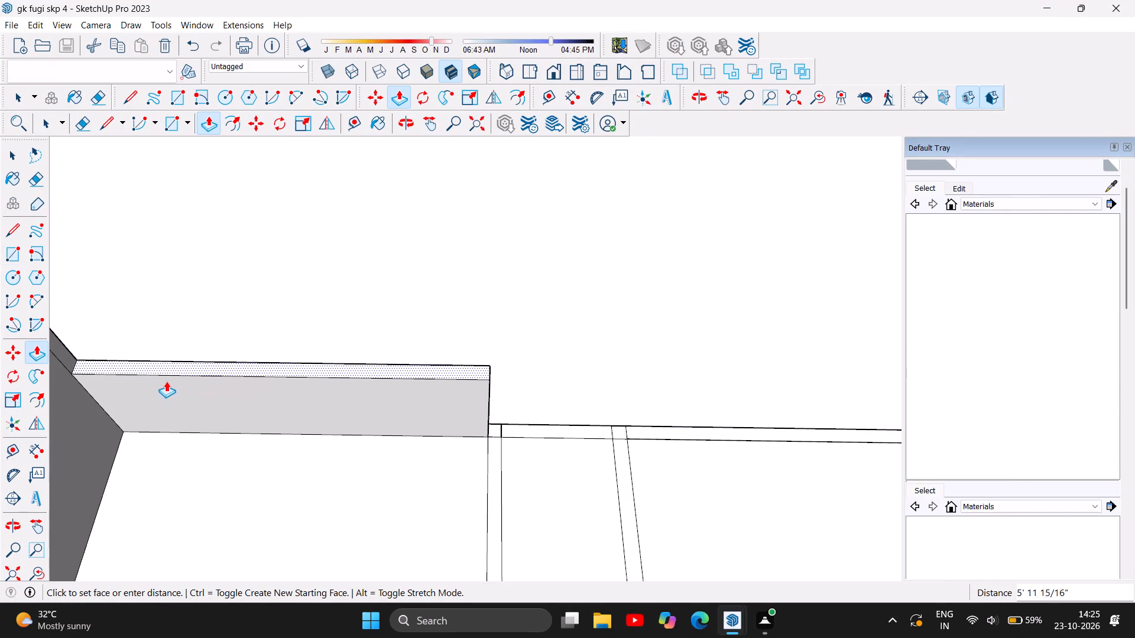
text(11')
key(Return)
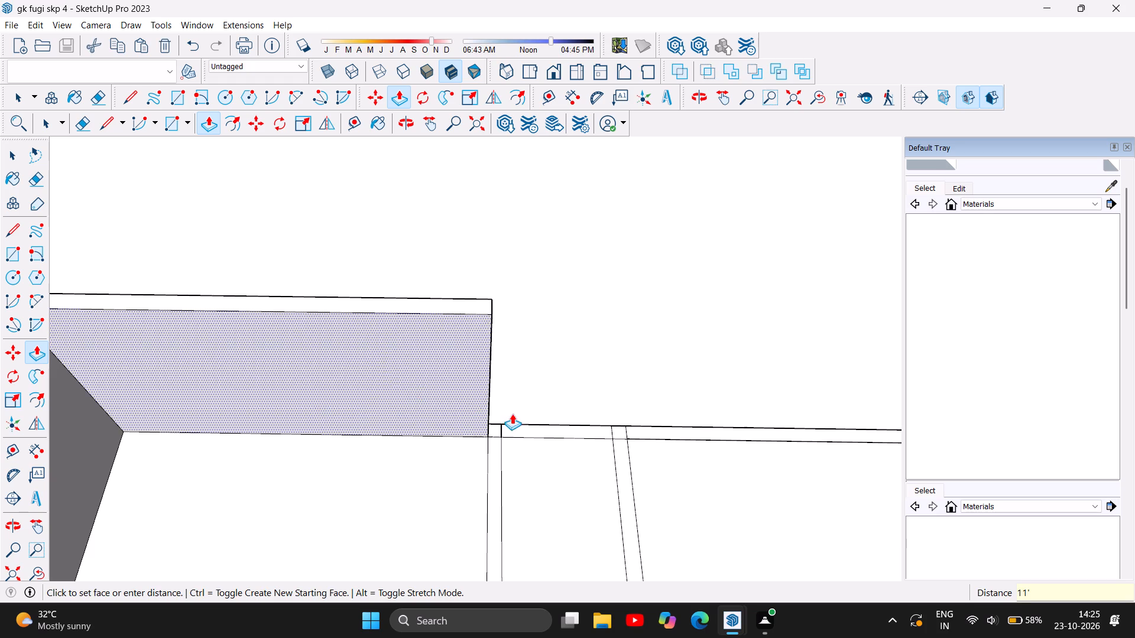
Raise the rear strip across the central corridor and the two small wall-end faces flanking it by 11' each.
click(531, 427)
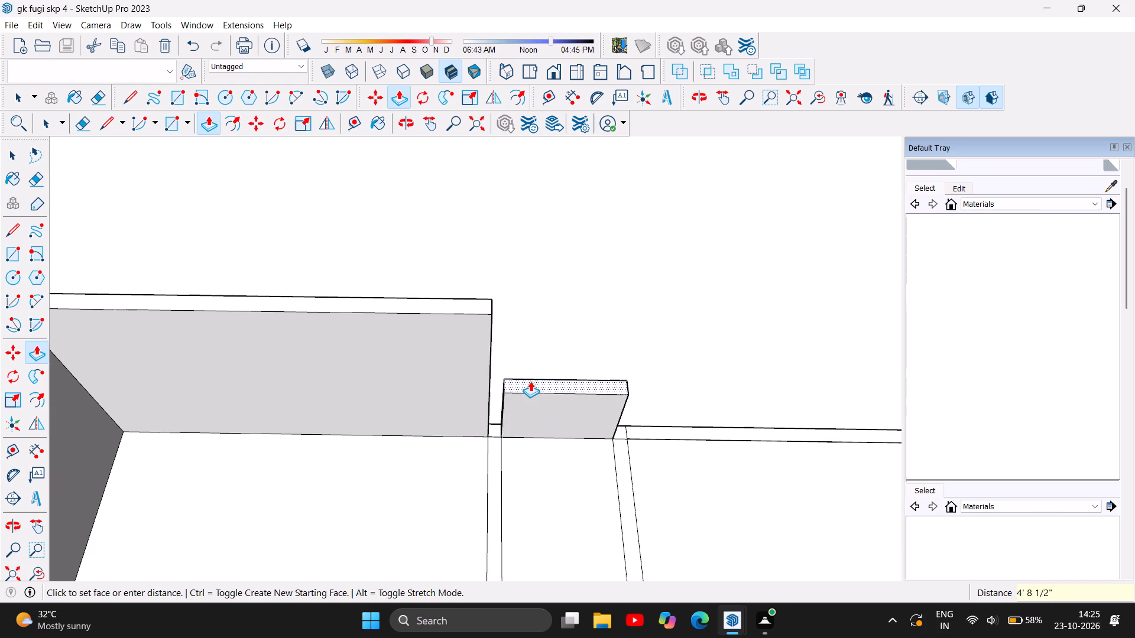
text(11')
key(Return)
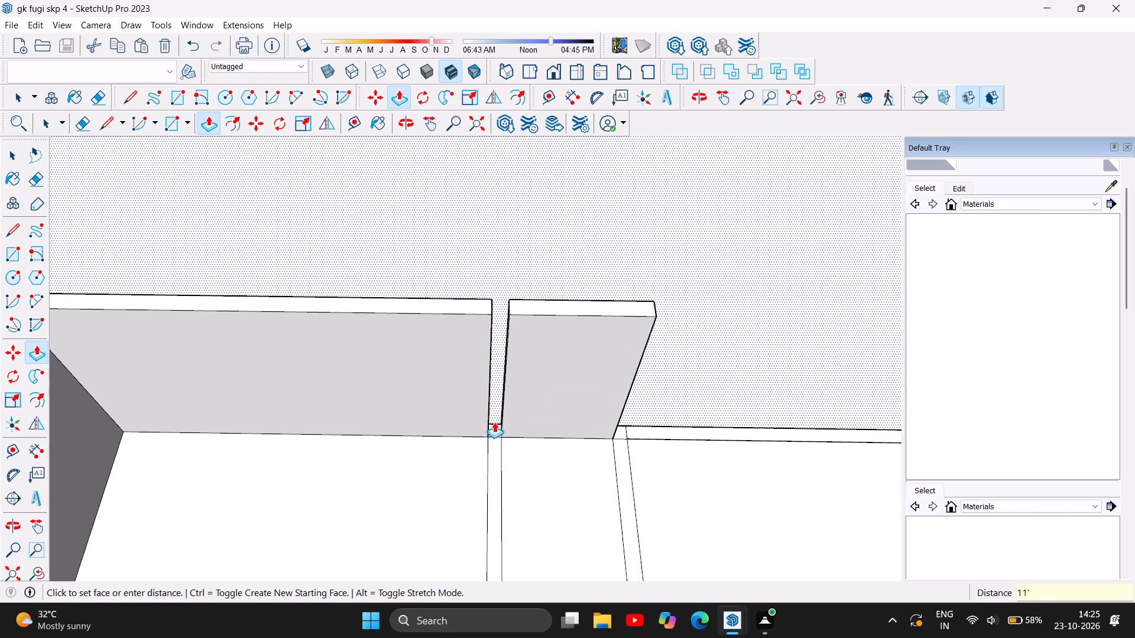
click(500, 425)
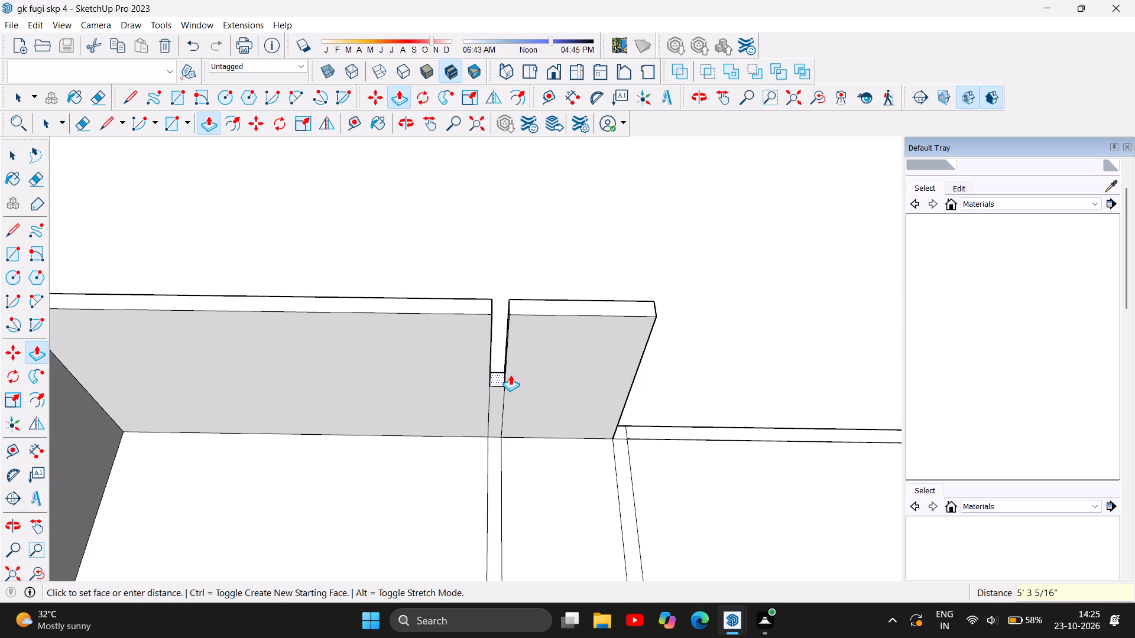
text(11')
key(Return)
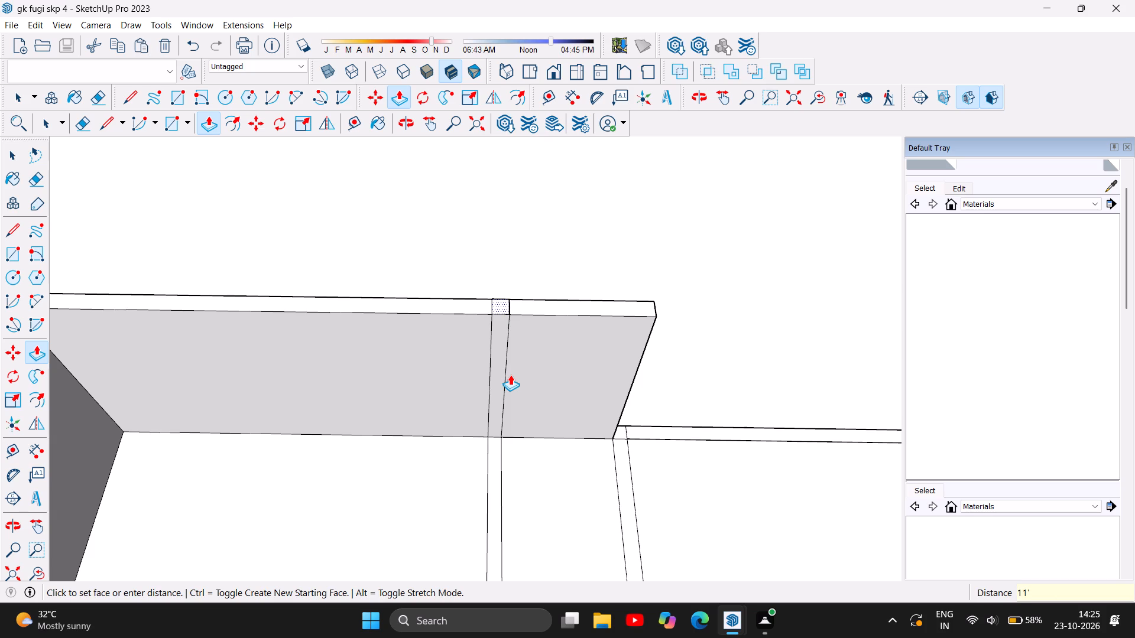
click(623, 426)
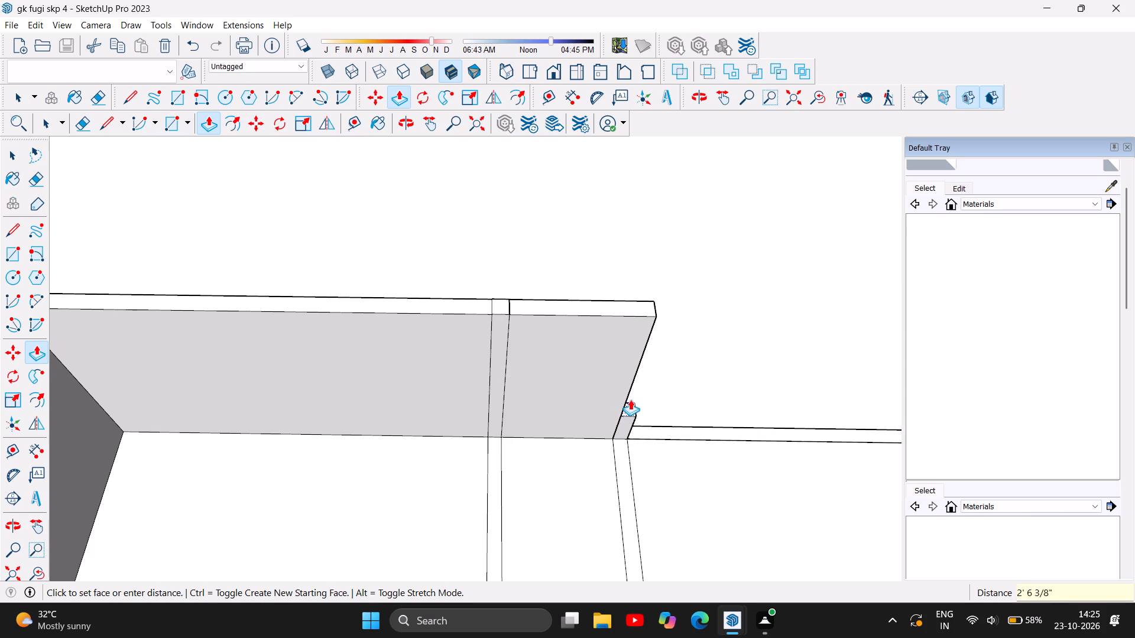
text(11')
key(Return)
Push/Pull the remaining rear roof-edge strip, from the corridor to the far corner, up by 11'.
click(725, 429)
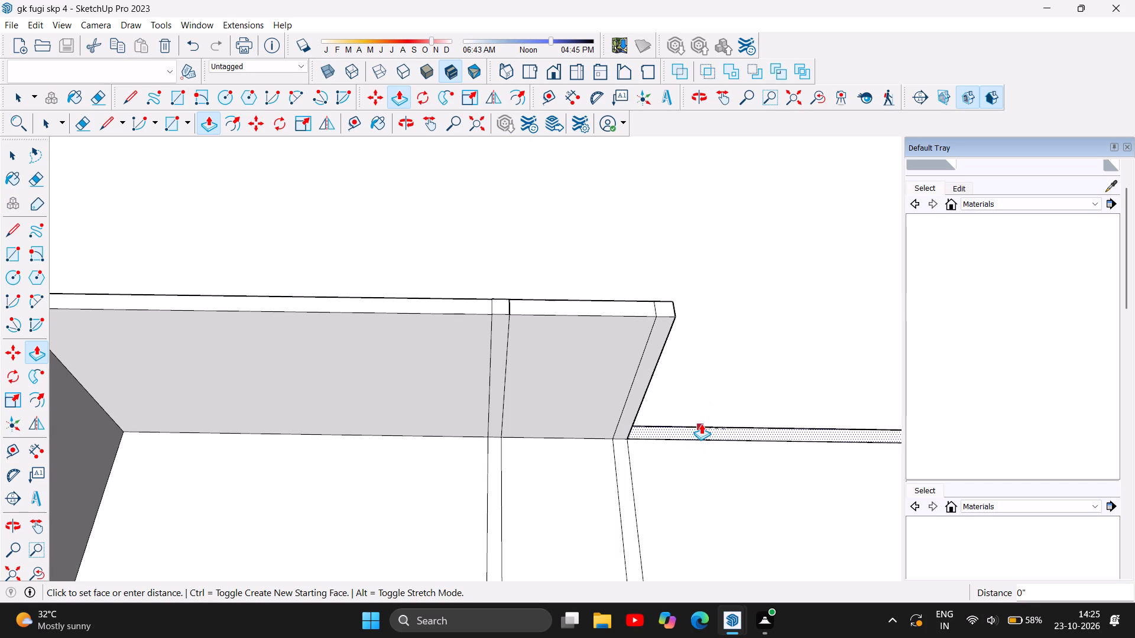
click(701, 424)
click(709, 428)
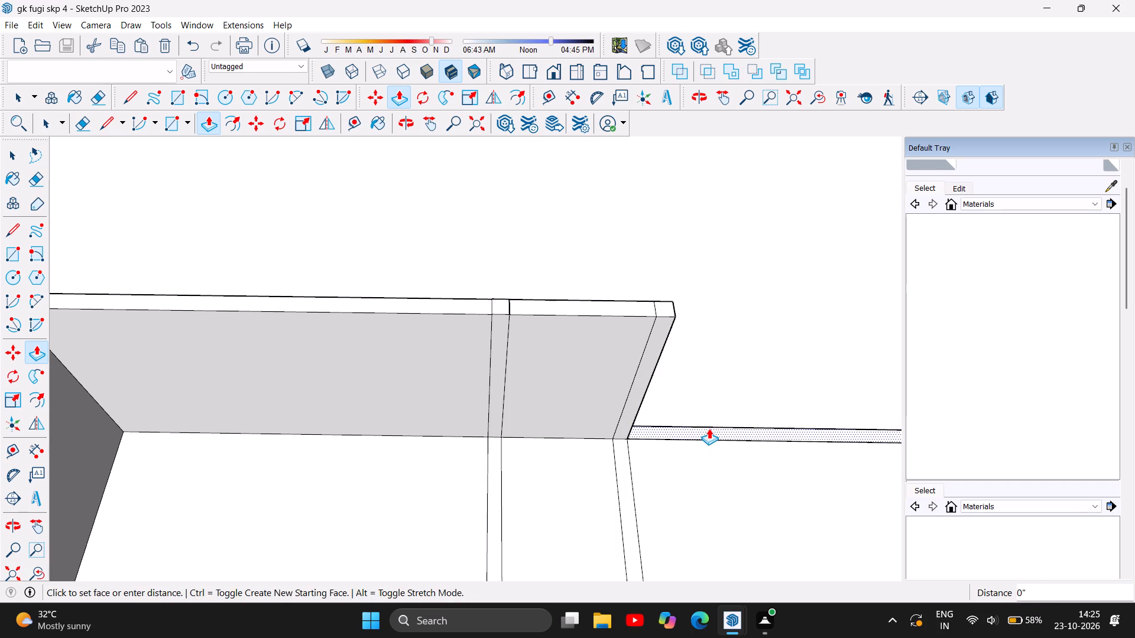
text(11')
key(Return)
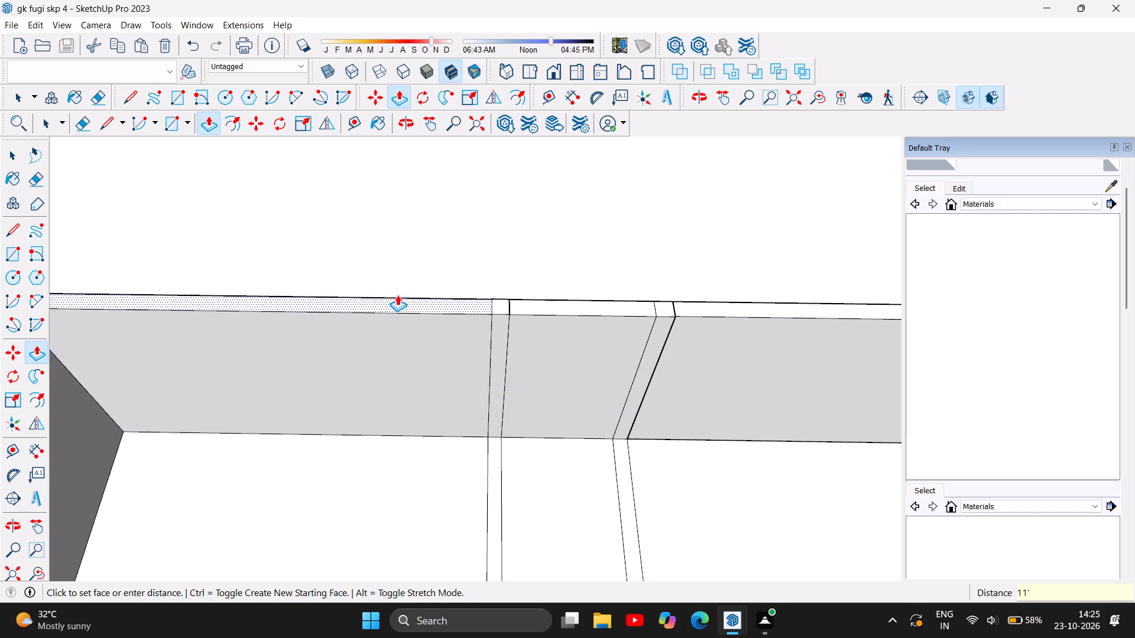
Push/Pull the roof-edge strip opposite the long side wall, with its joined front-room wall outline, up by 11'.
scroll(397, 295, down, 12)
scroll(614, 396, up, 7)
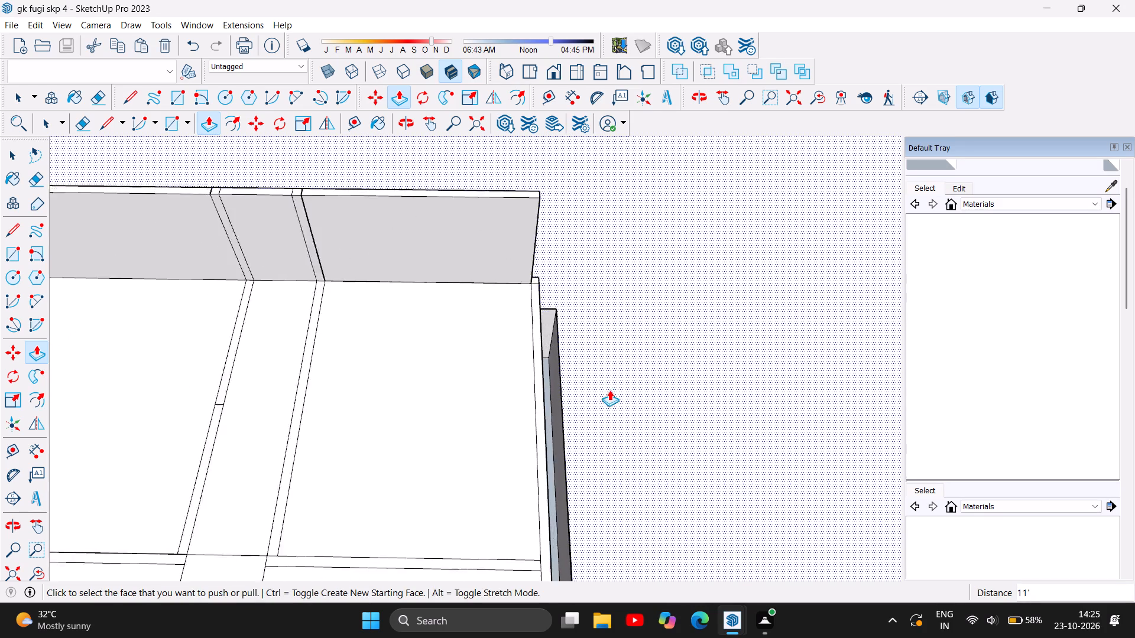
click(527, 340)
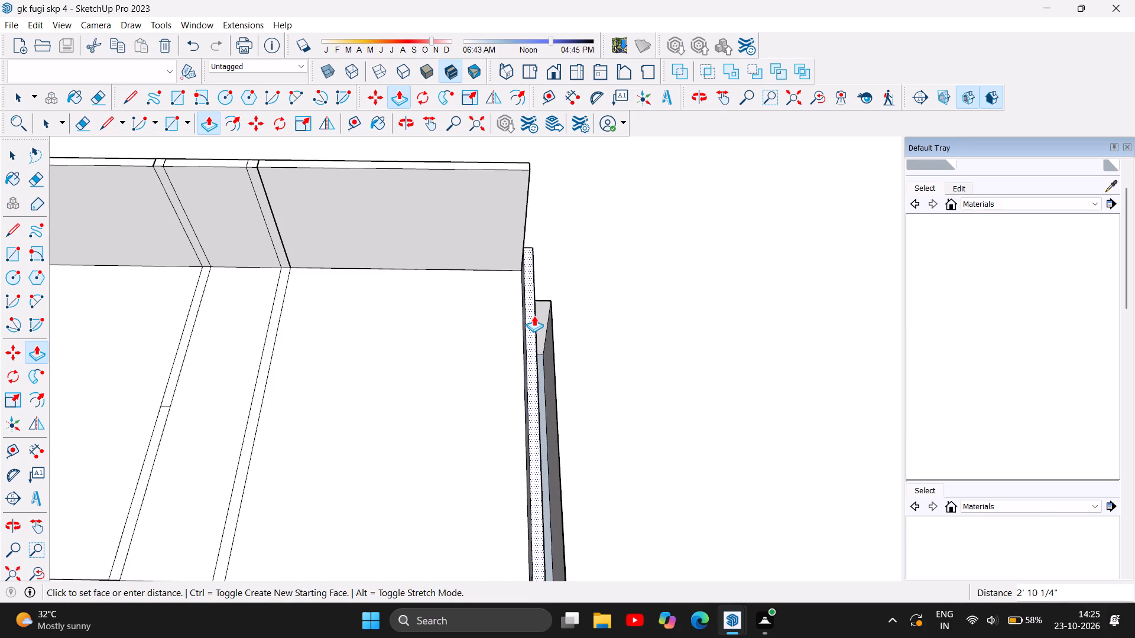
text(11')
key(Return)
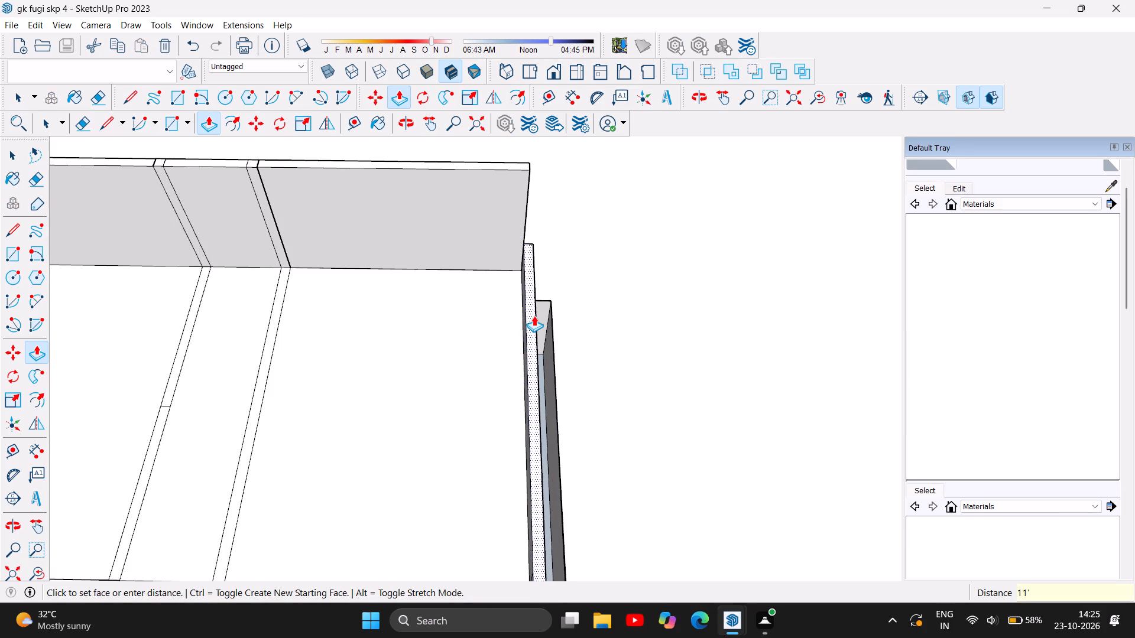
Push/Pull the inner face of the rear wall beside the central corridor until it sits flush with the adjoining wall-end face.
scroll(689, 246, down, 10)
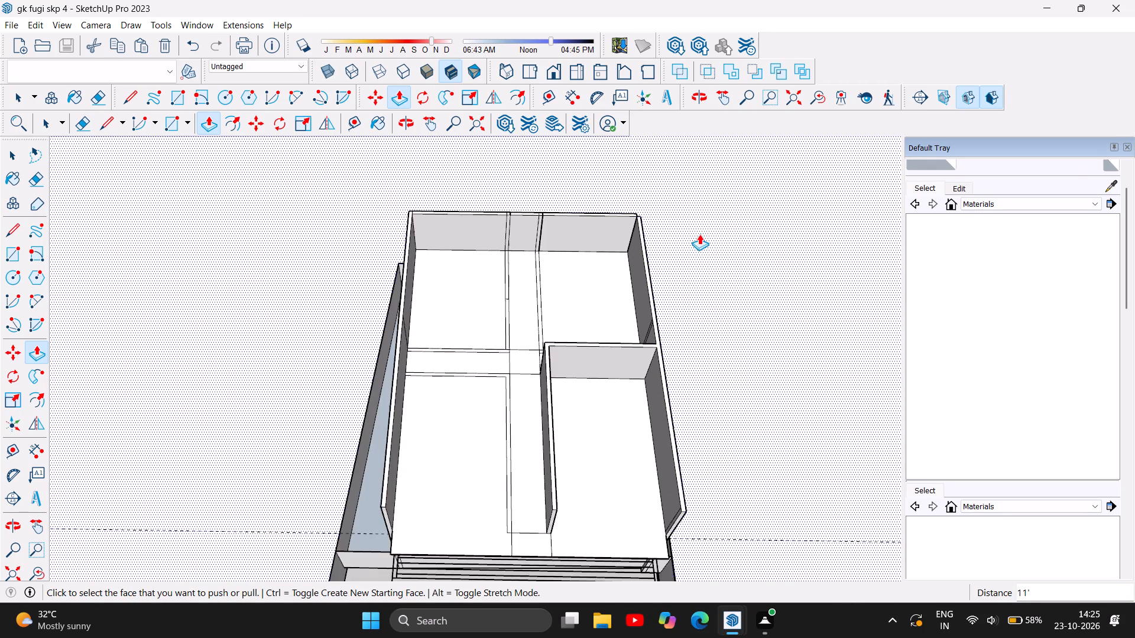
scroll(745, 269, up, 2)
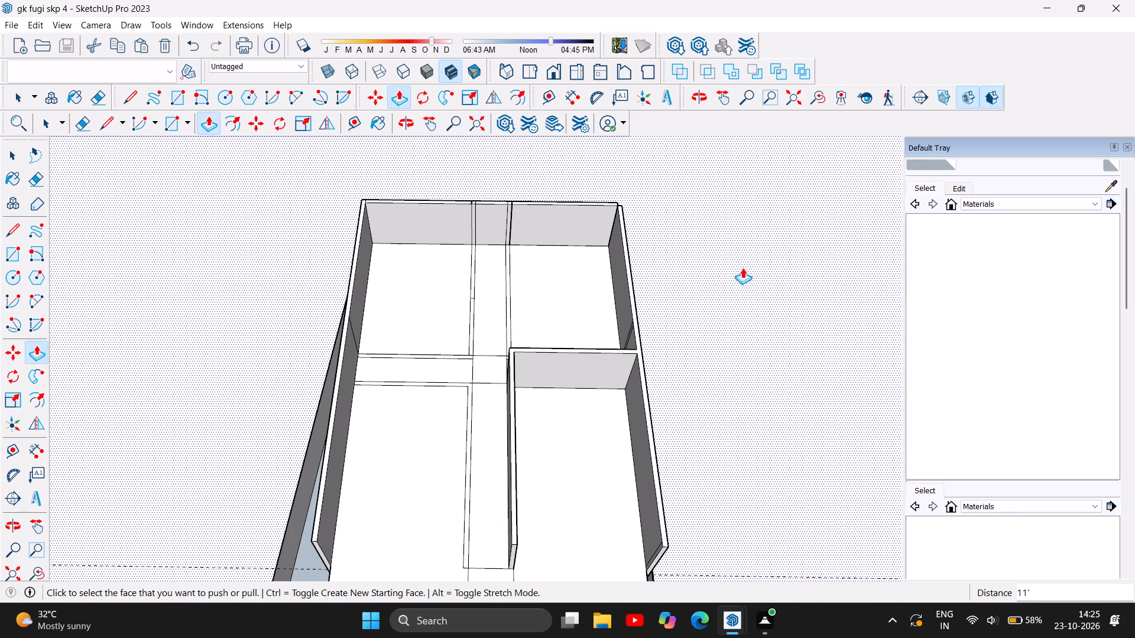
click(404, 118)
drag(624, 250, 323, 266)
scroll(575, 279, up, 4)
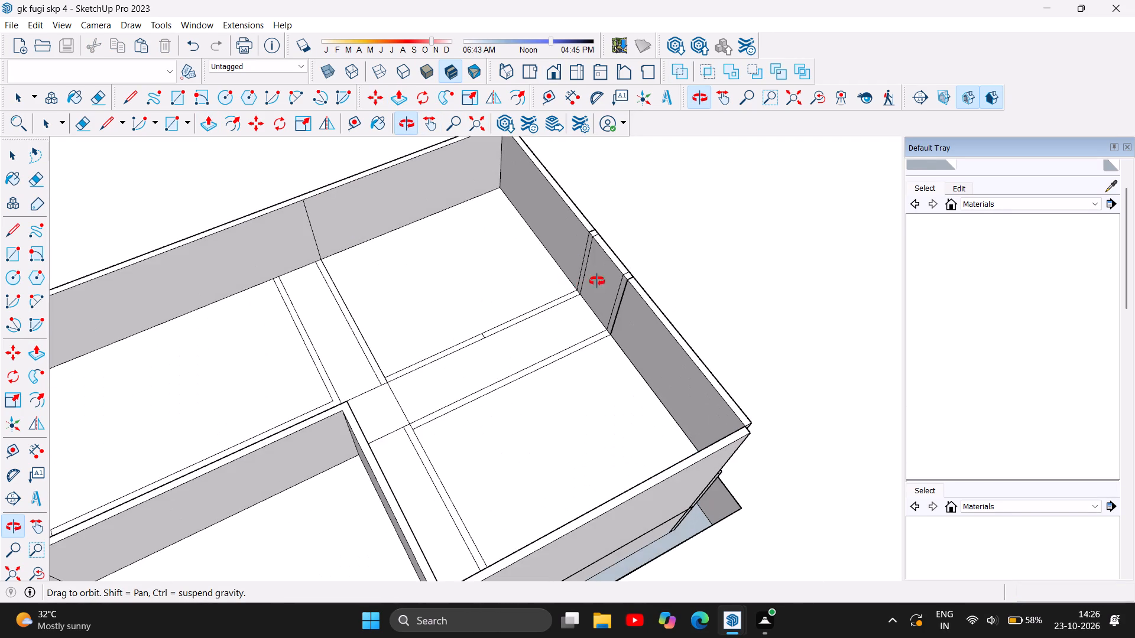
scroll(659, 300, up, 10)
scroll(497, 239, up, 5)
scroll(483, 164, up, 5)
scroll(505, 214, up, 4)
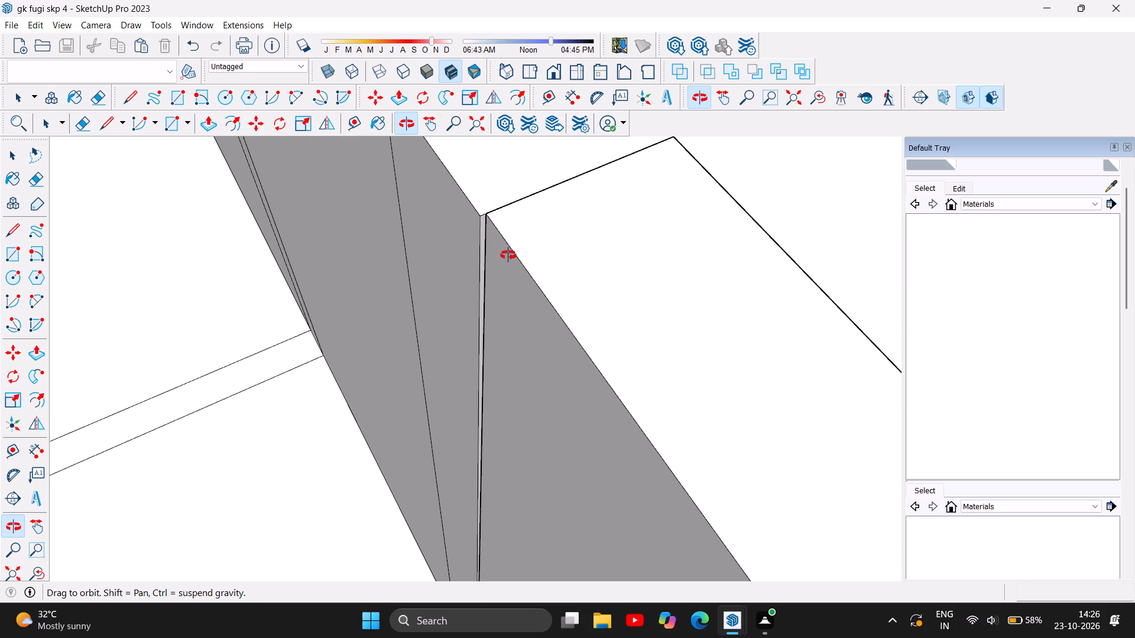
click(213, 124)
drag(539, 326, 532, 331)
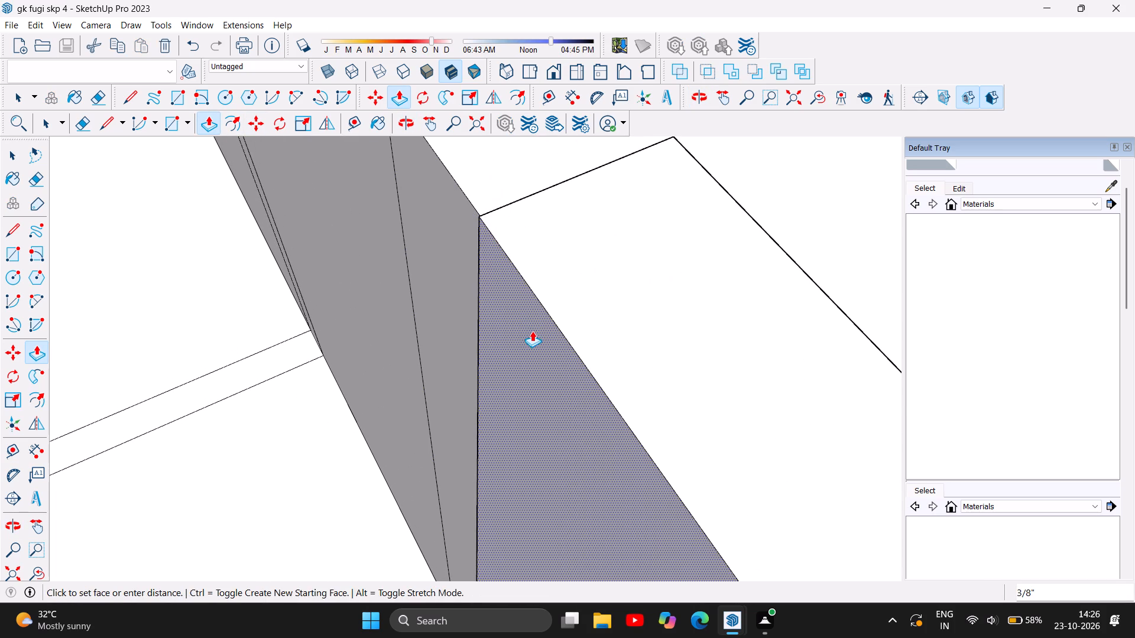
drag(532, 331, 537, 320)
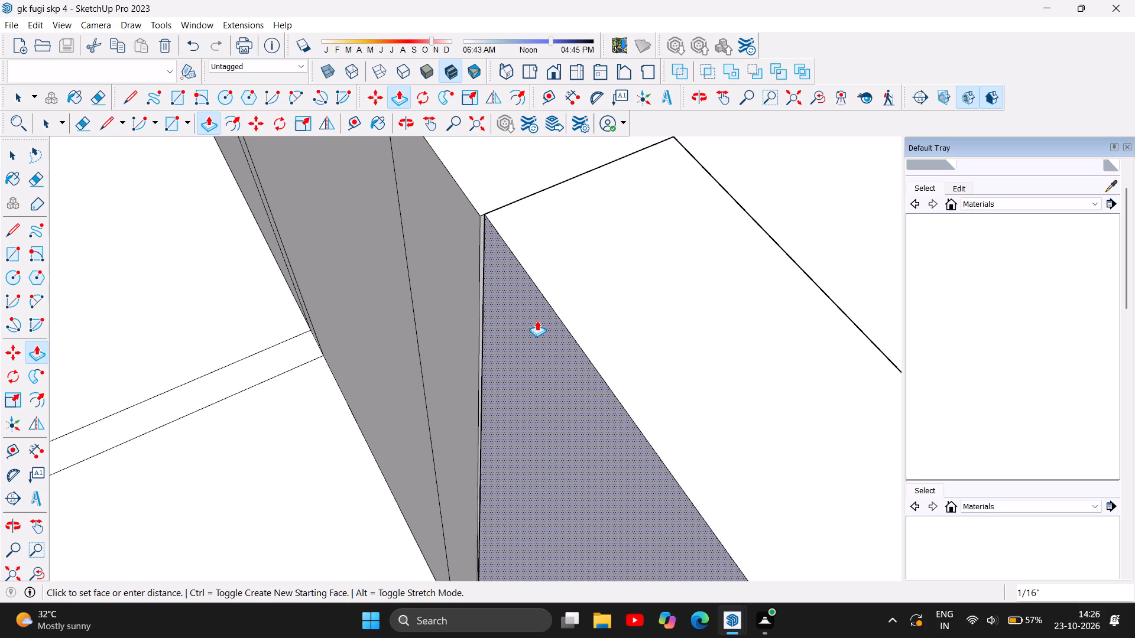
drag(537, 320, 531, 321)
scroll(495, 197, up, 18)
scroll(484, 297, up, 11)
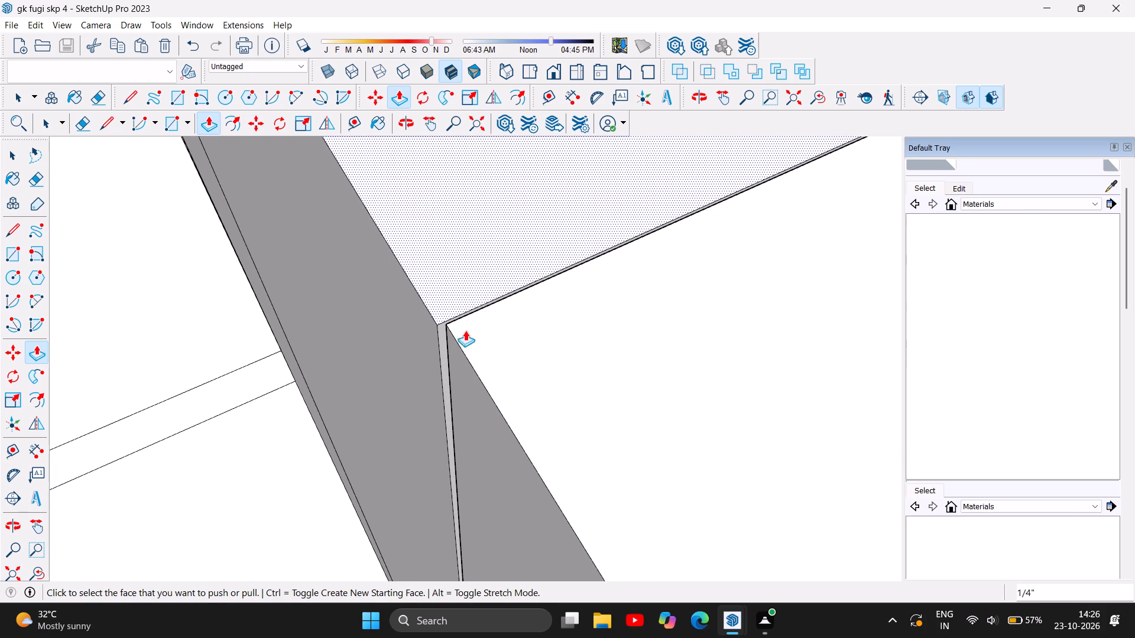
drag(472, 388, 468, 389)
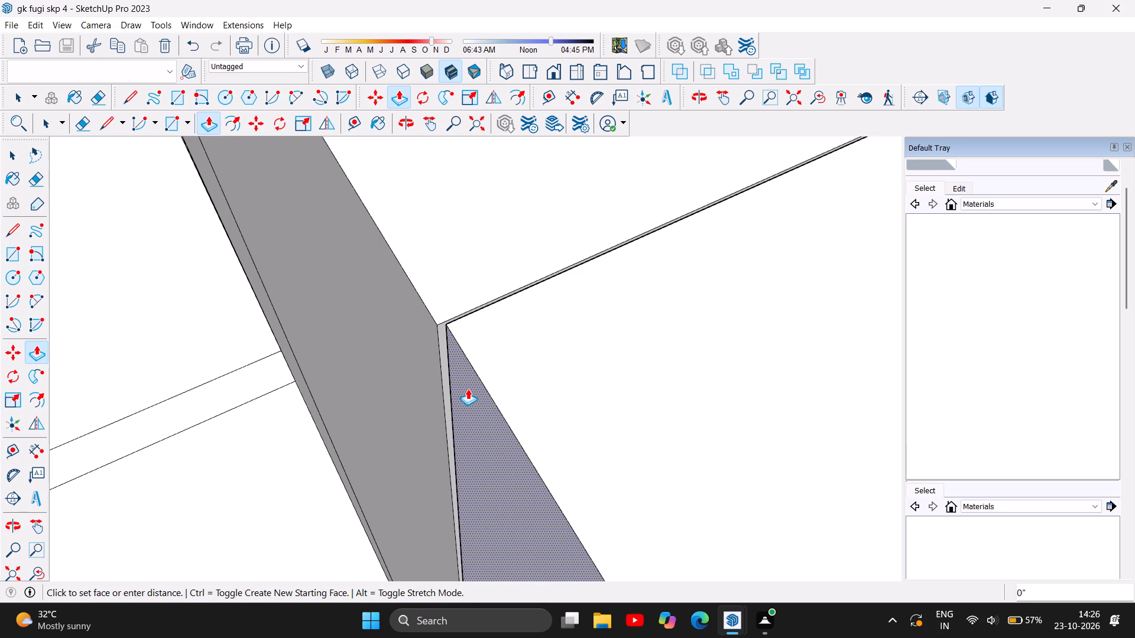
drag(468, 389, 465, 390)
drag(468, 408, 458, 414)
drag(472, 424, 456, 427)
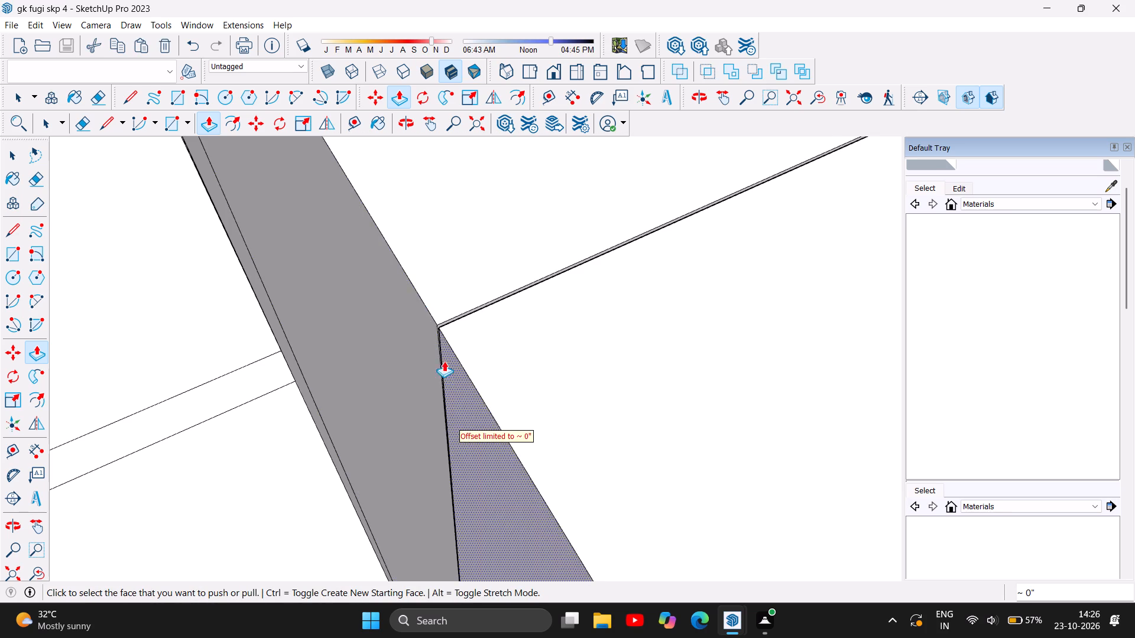
scroll(450, 369, up, 6)
scroll(452, 366, down, 4)
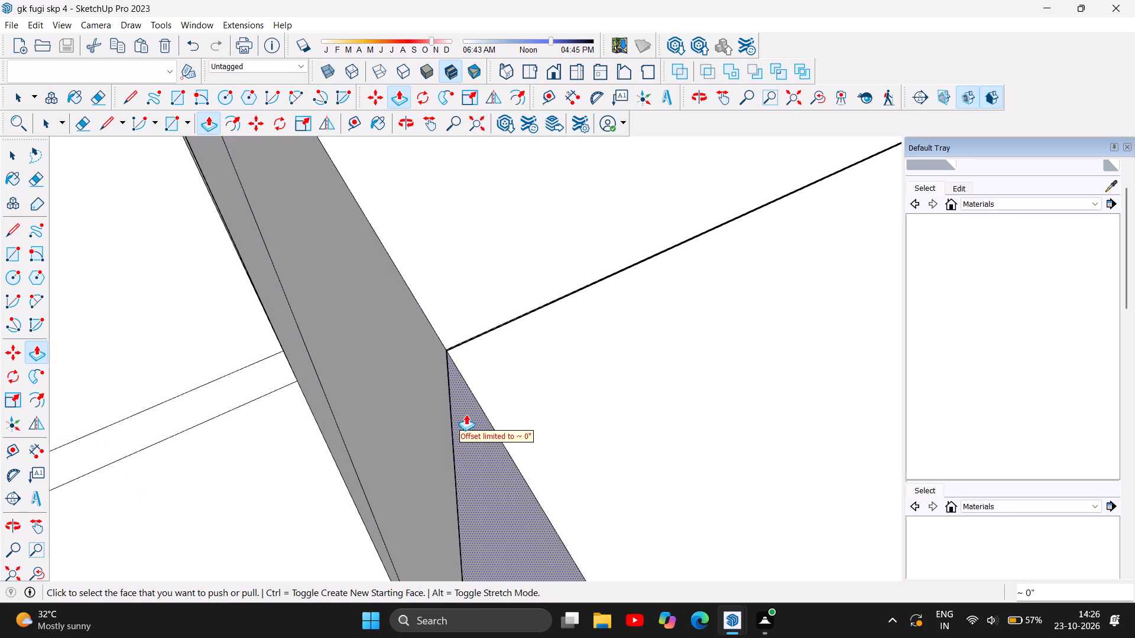
drag(466, 414, 469, 407)
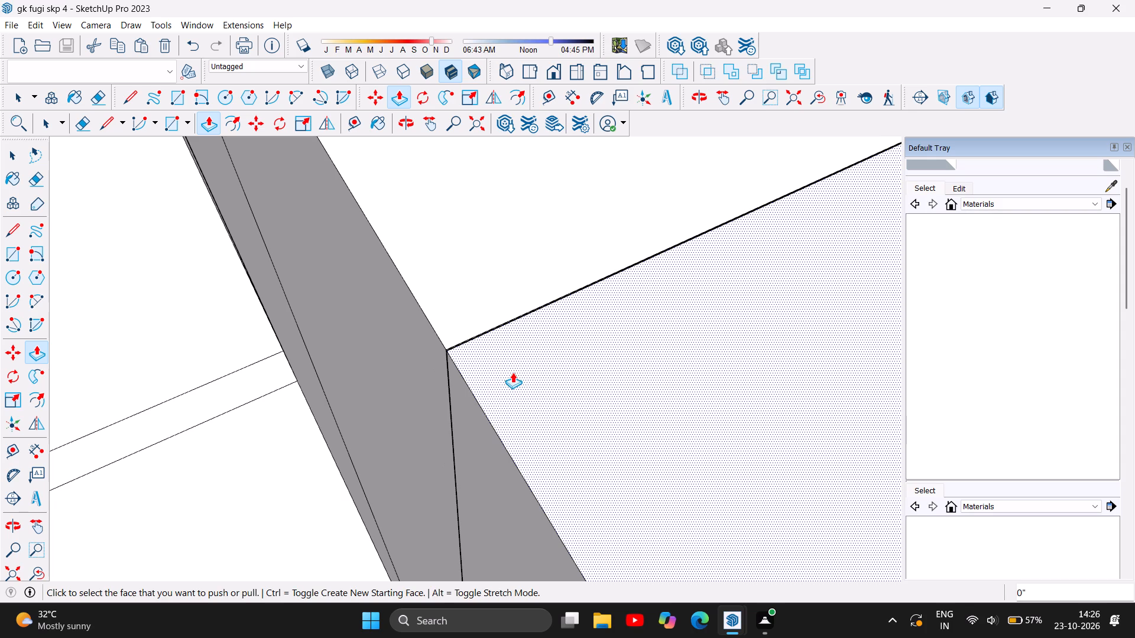
drag(517, 373, 523, 374)
scroll(466, 329, down, 1)
scroll(466, 329, up, 2)
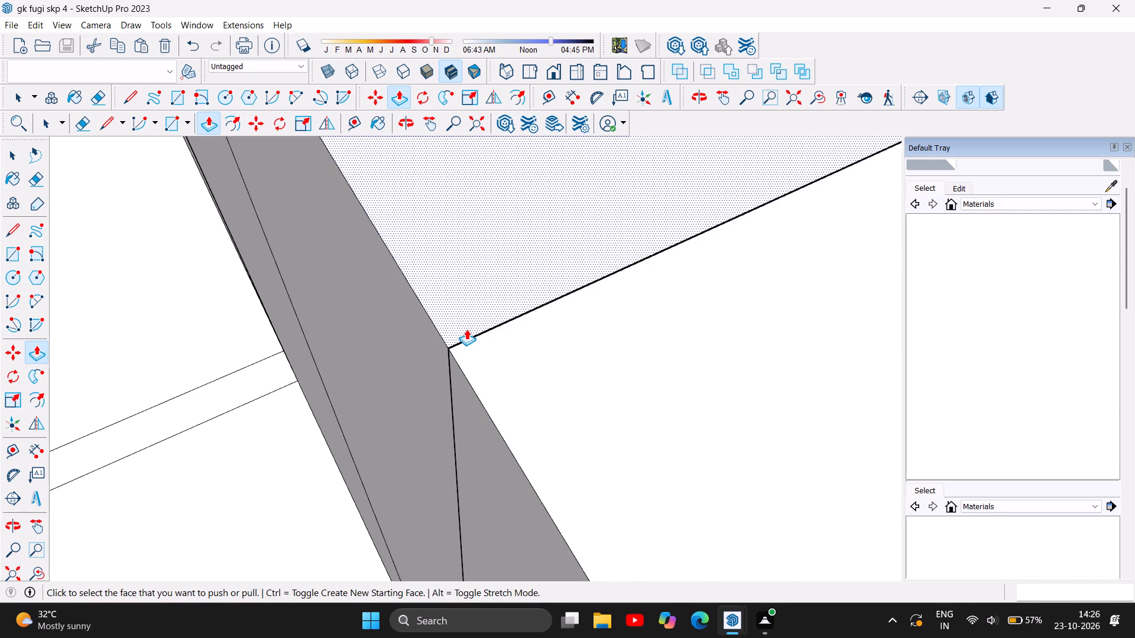
scroll(466, 329, up, 11)
scroll(427, 381, up, 2)
scroll(428, 392, down, 2)
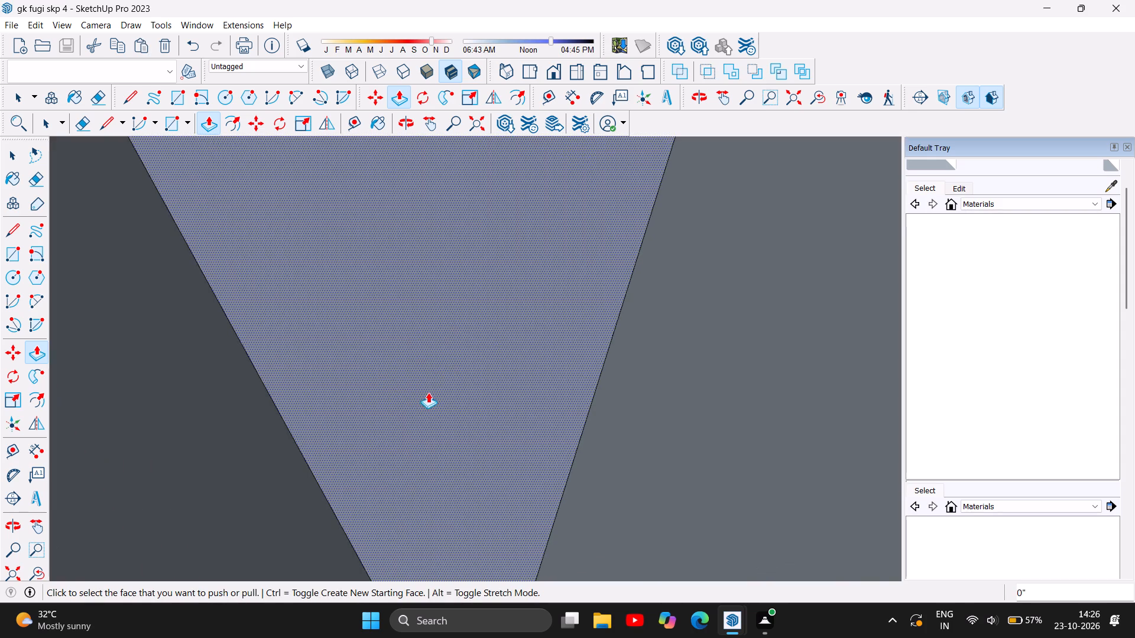
scroll(428, 392, down, 2)
click(465, 419)
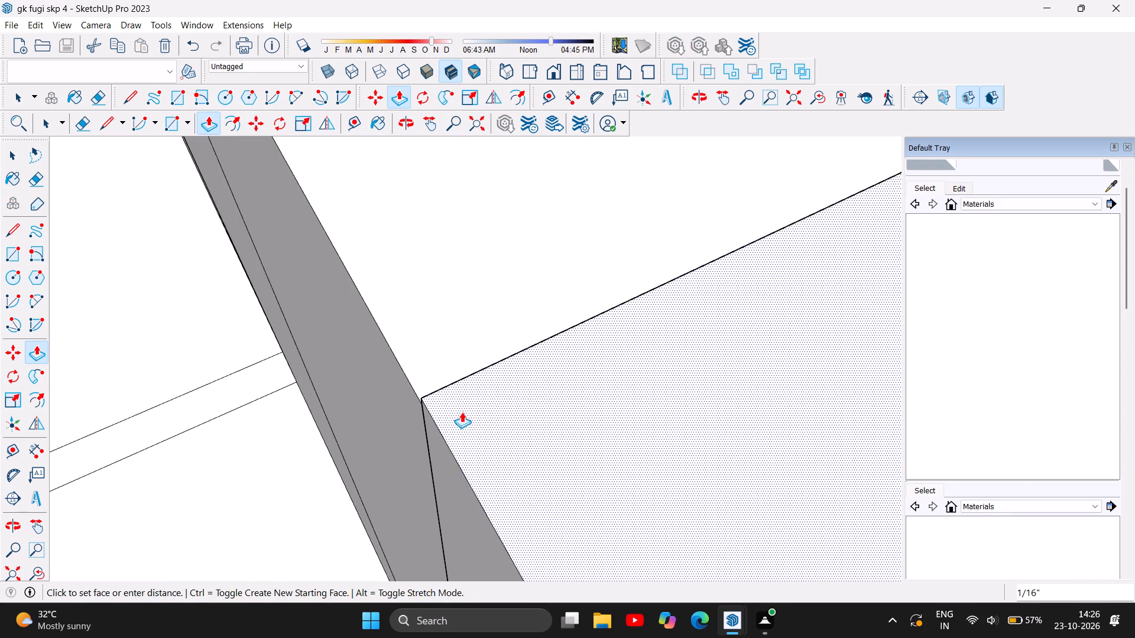
scroll(440, 333, down, 6)
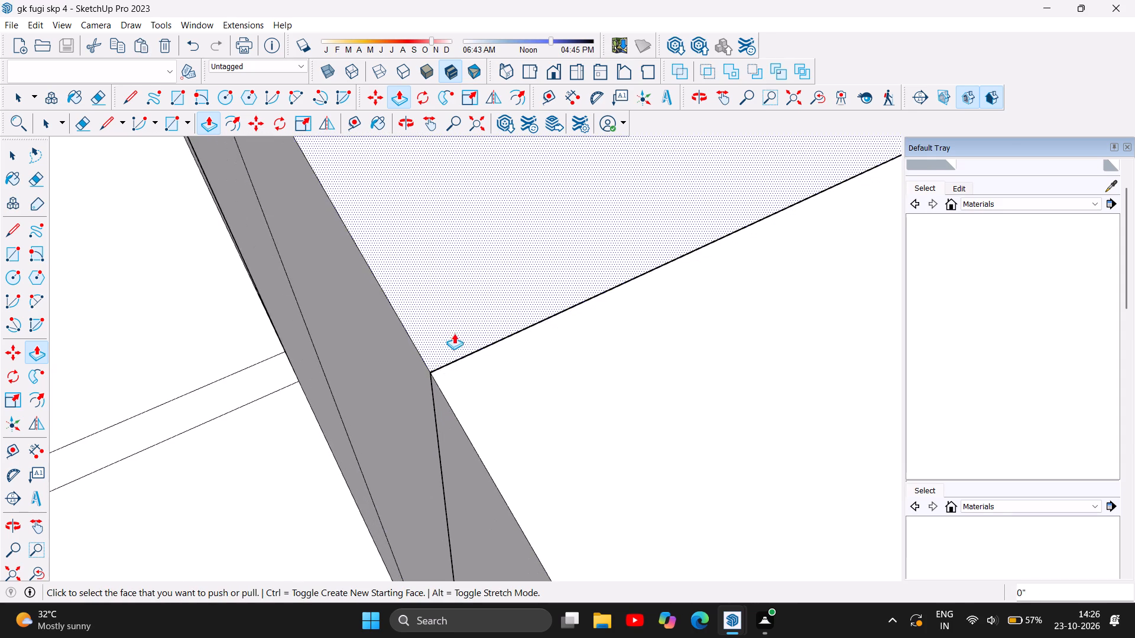
Push/Pull the small corner face in the notch at the building's outer rear corner up 11' to the top of the walls.
scroll(461, 332, down, 15)
scroll(479, 332, down, 15)
scroll(479, 332, down, 6)
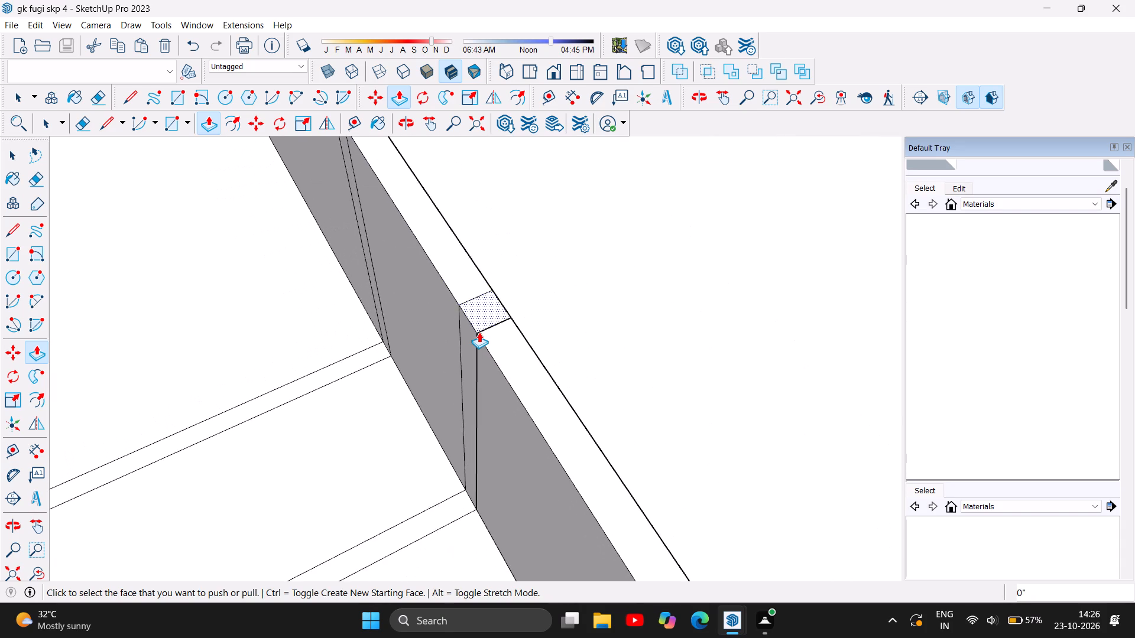
scroll(479, 332, down, 14)
scroll(479, 332, down, 7)
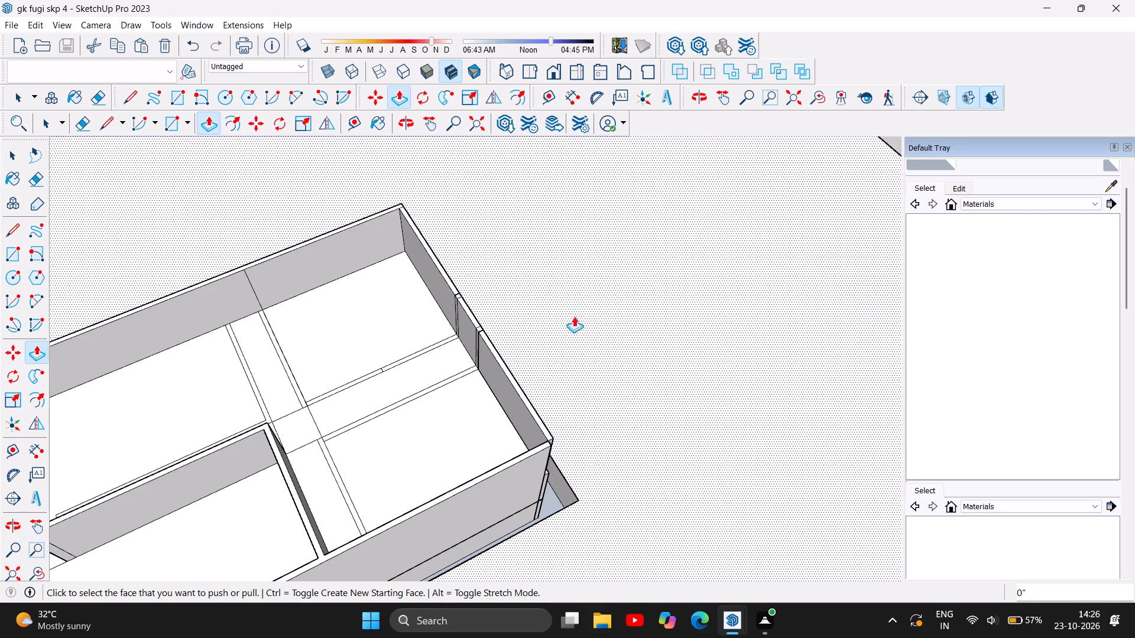
scroll(601, 322, down, 6)
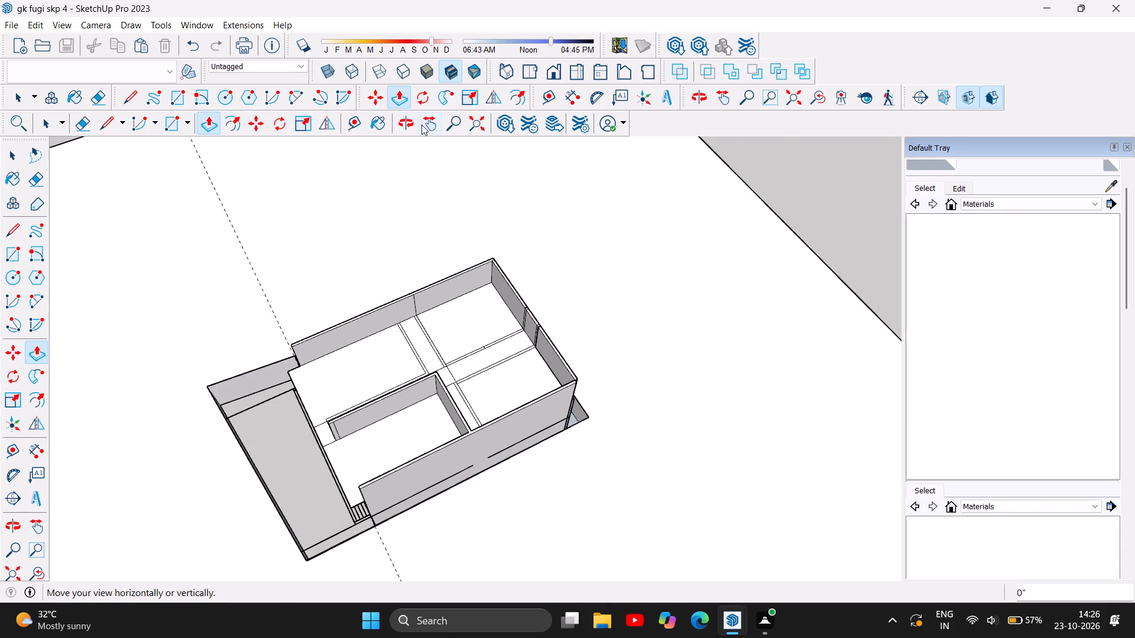
click(404, 126)
drag(698, 441, 371, 321)
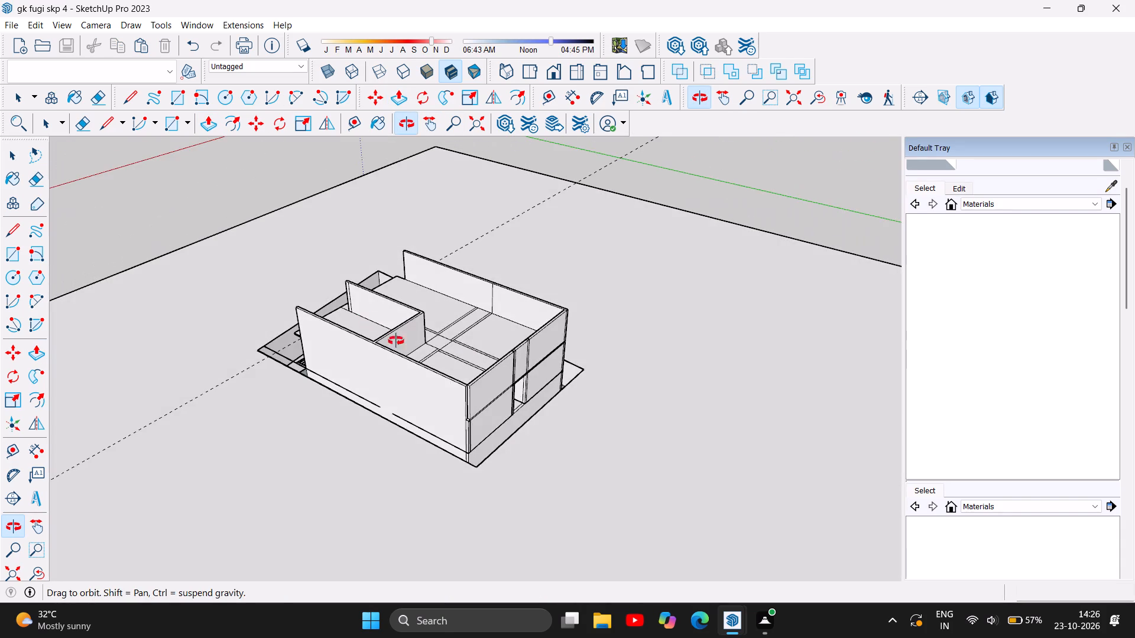
scroll(459, 383, up, 11)
scroll(479, 472, up, 7)
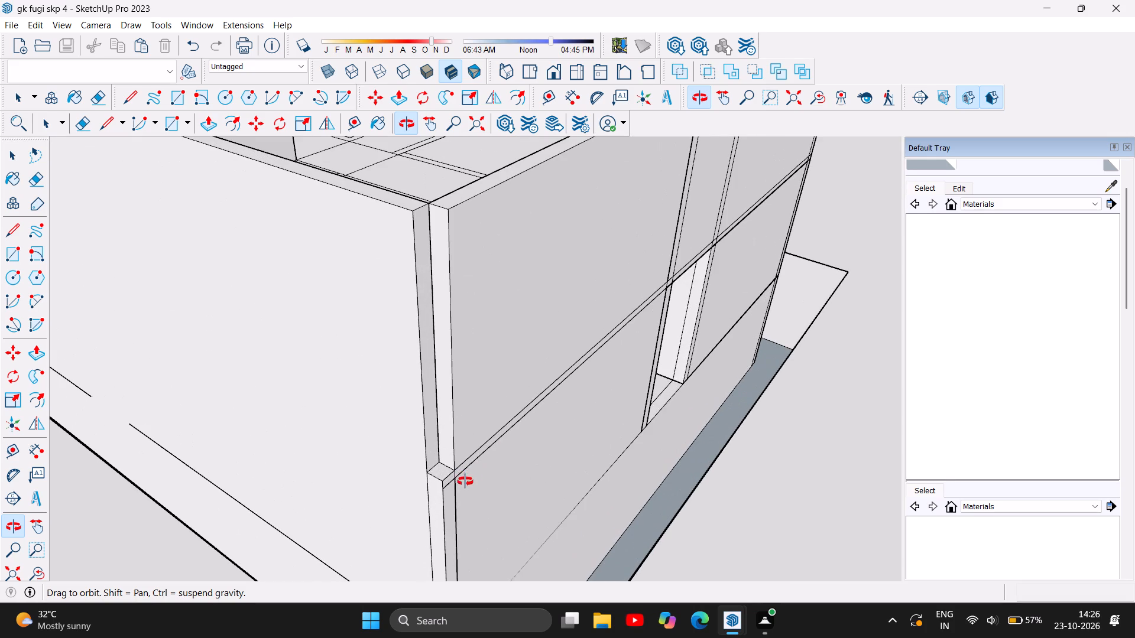
click(200, 121)
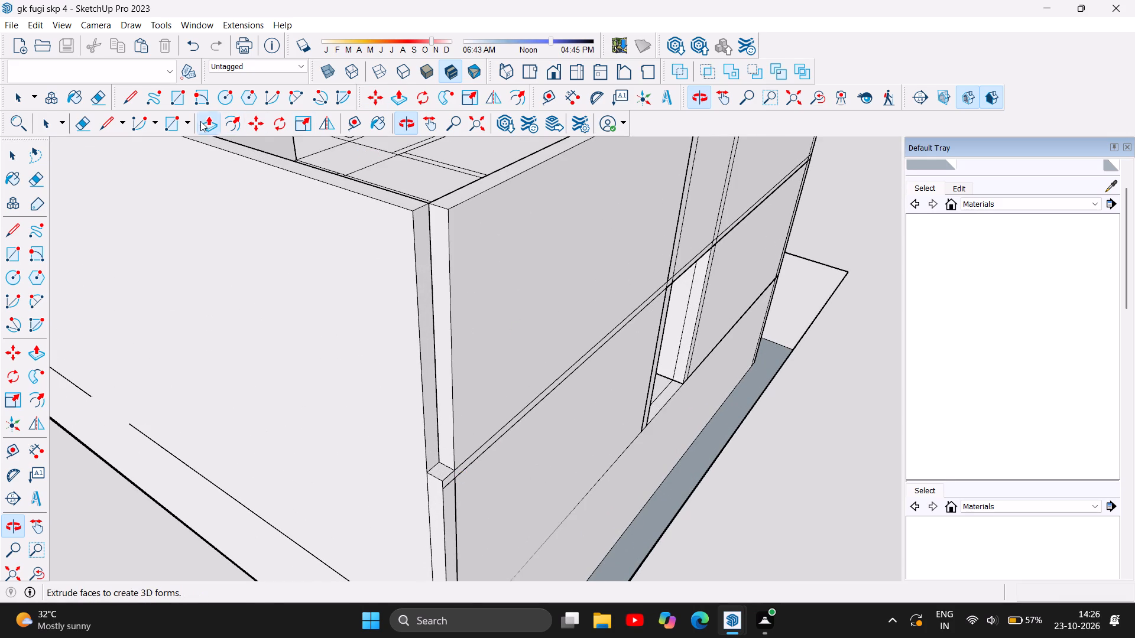
click(439, 465)
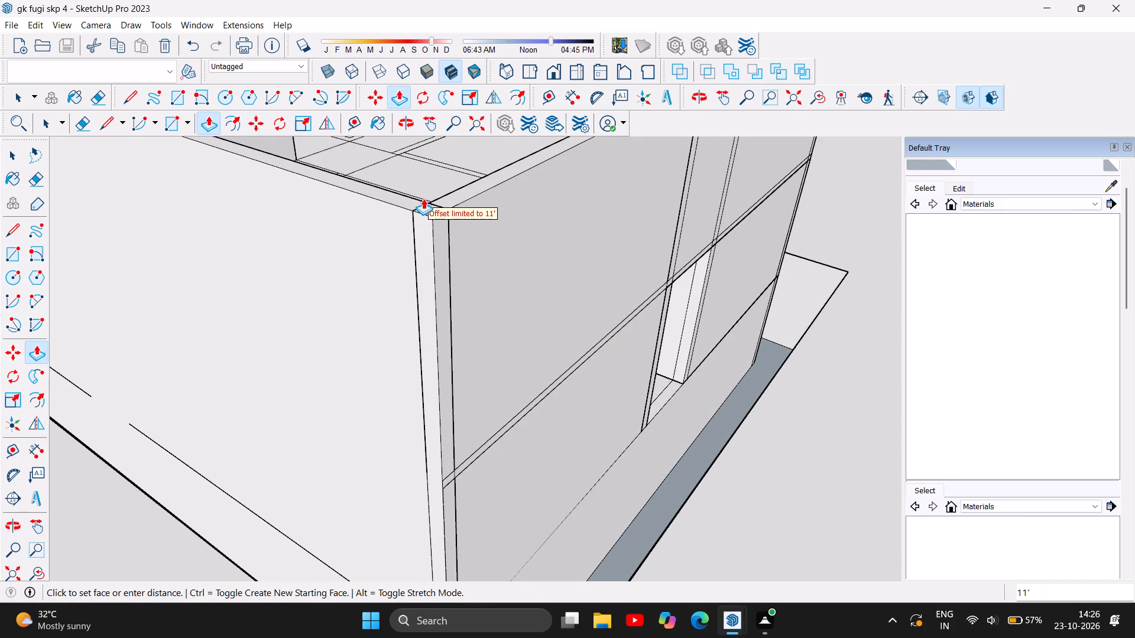
click(423, 198)
Push/Pull the L-shaped wall outline of the second front room, bordering the cross and central corridors, up by 11'.
scroll(563, 396, down, 10)
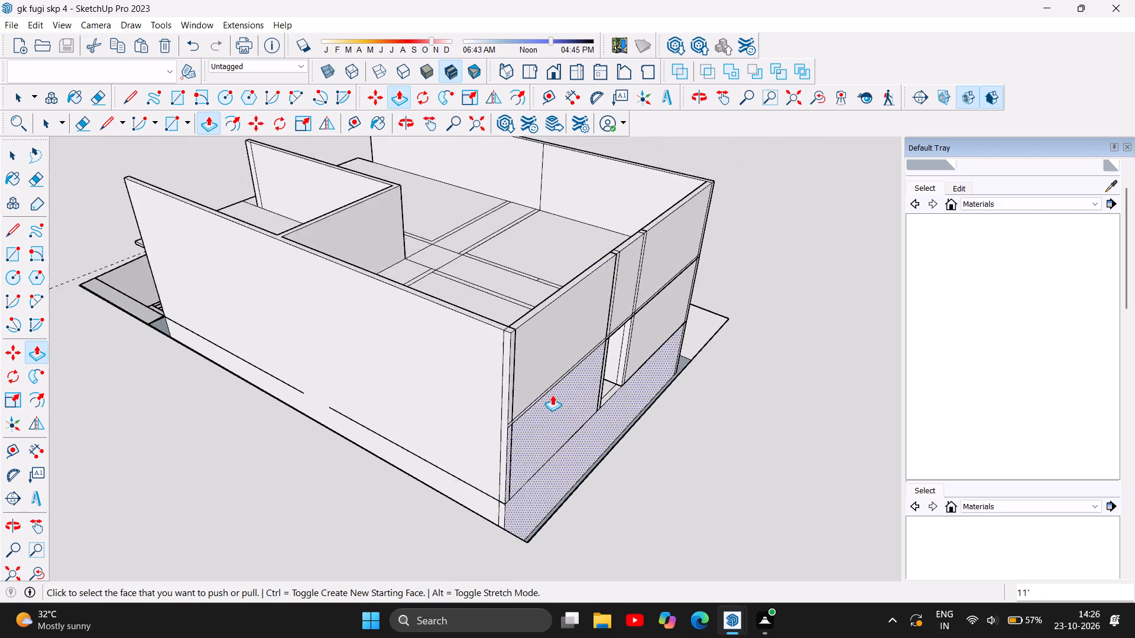
scroll(552, 395, down, 2)
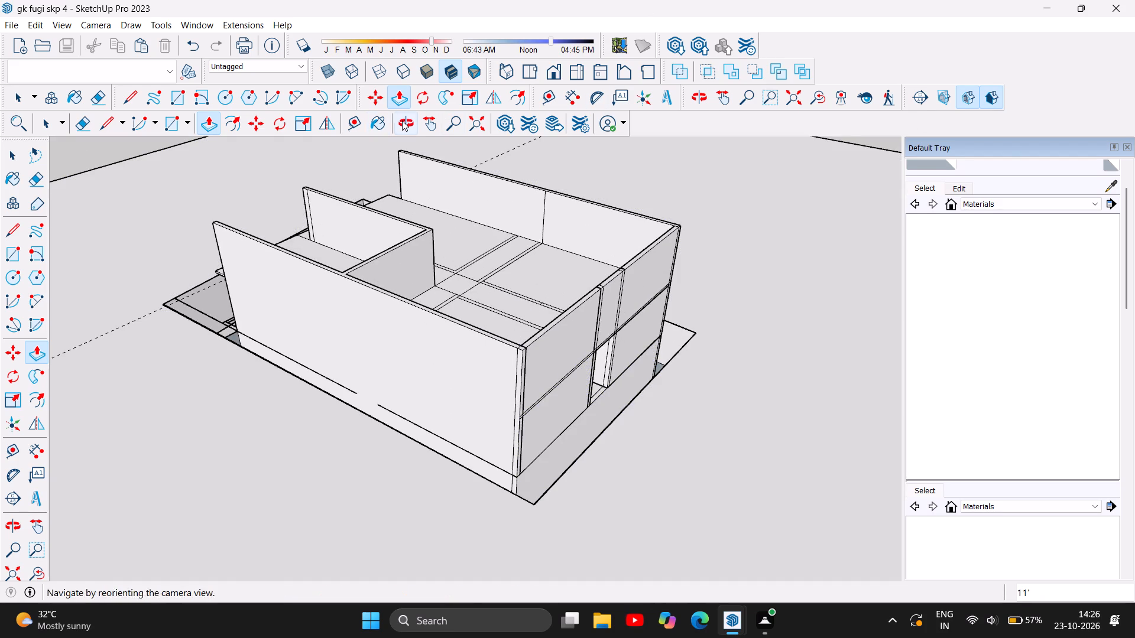
click(402, 121)
drag(324, 329, 654, 291)
drag(346, 314, 554, 269)
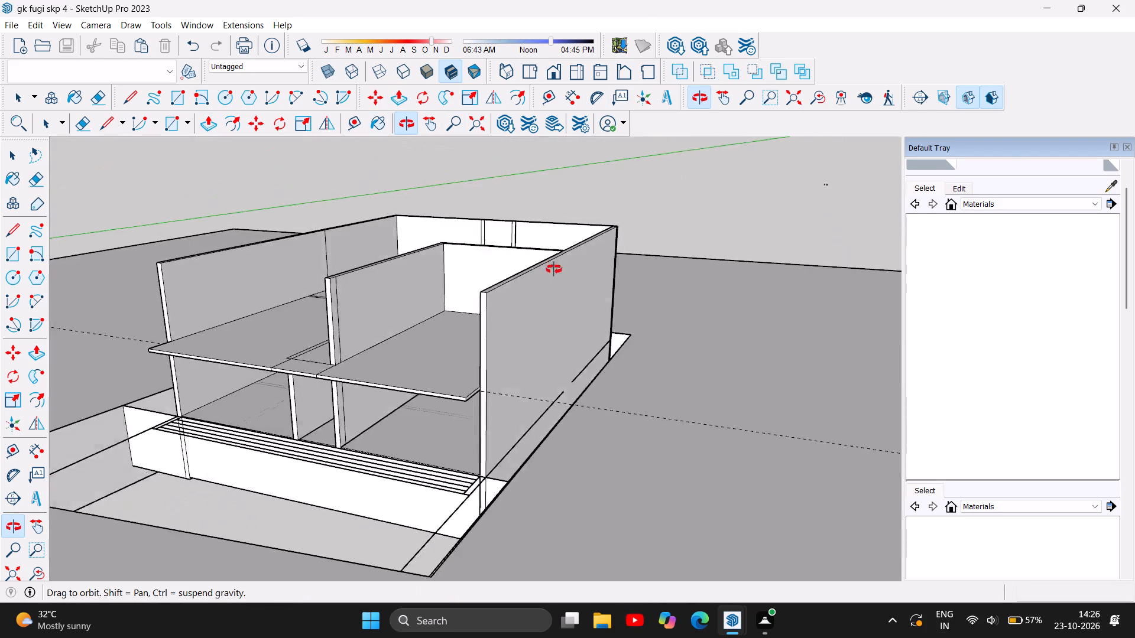
drag(554, 269, 671, 245)
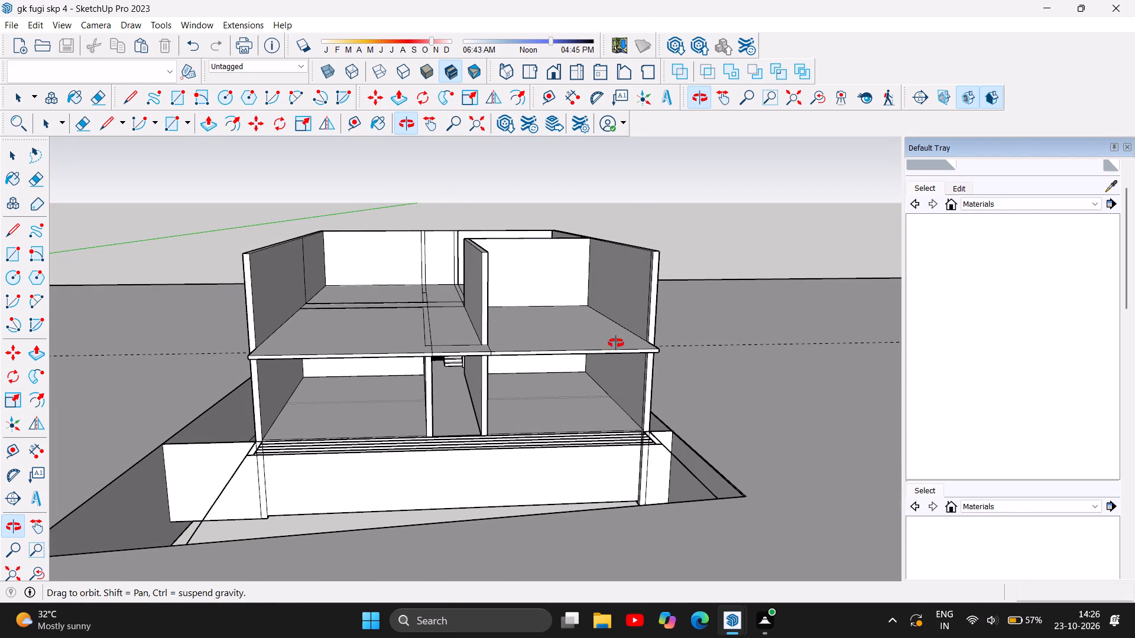
drag(403, 340, 405, 345)
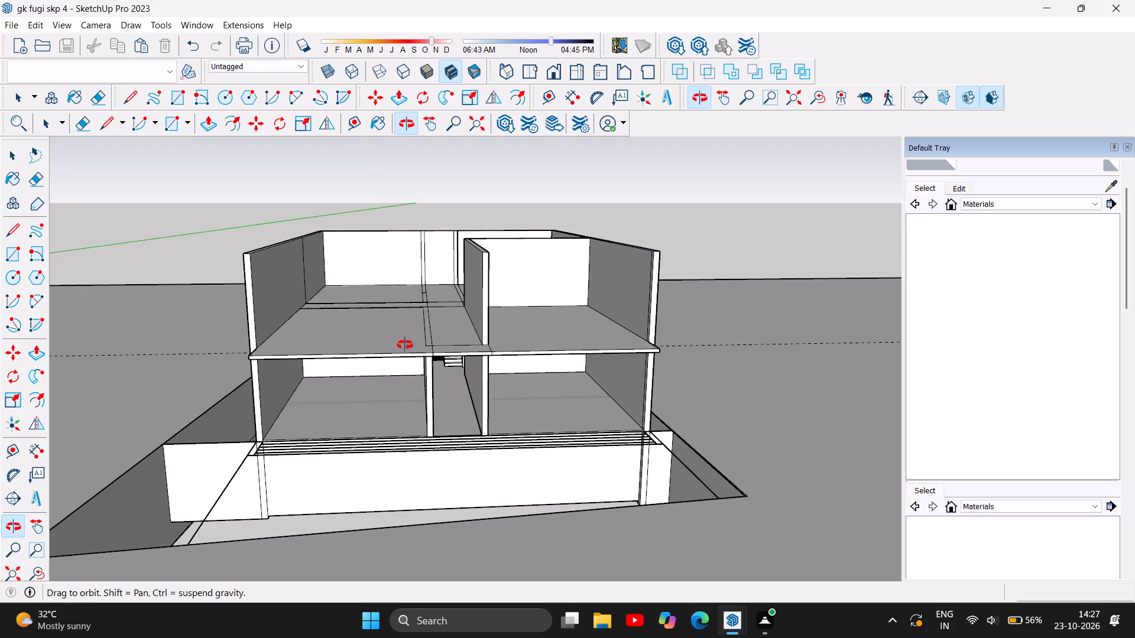
drag(405, 345, 387, 480)
drag(401, 418, 400, 516)
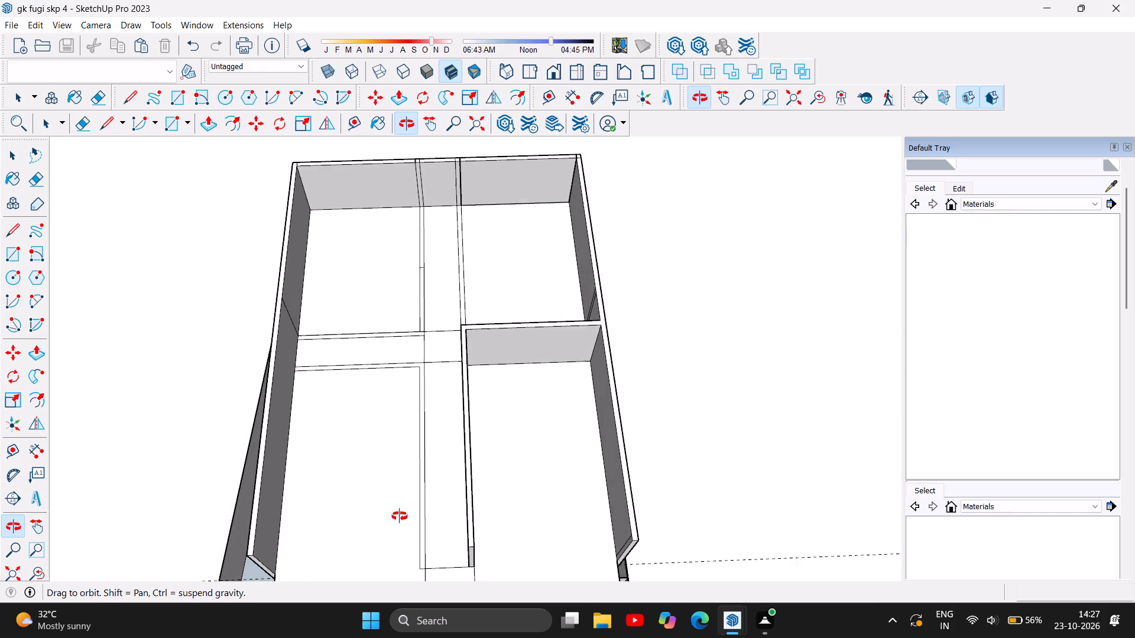
drag(400, 516, 397, 519)
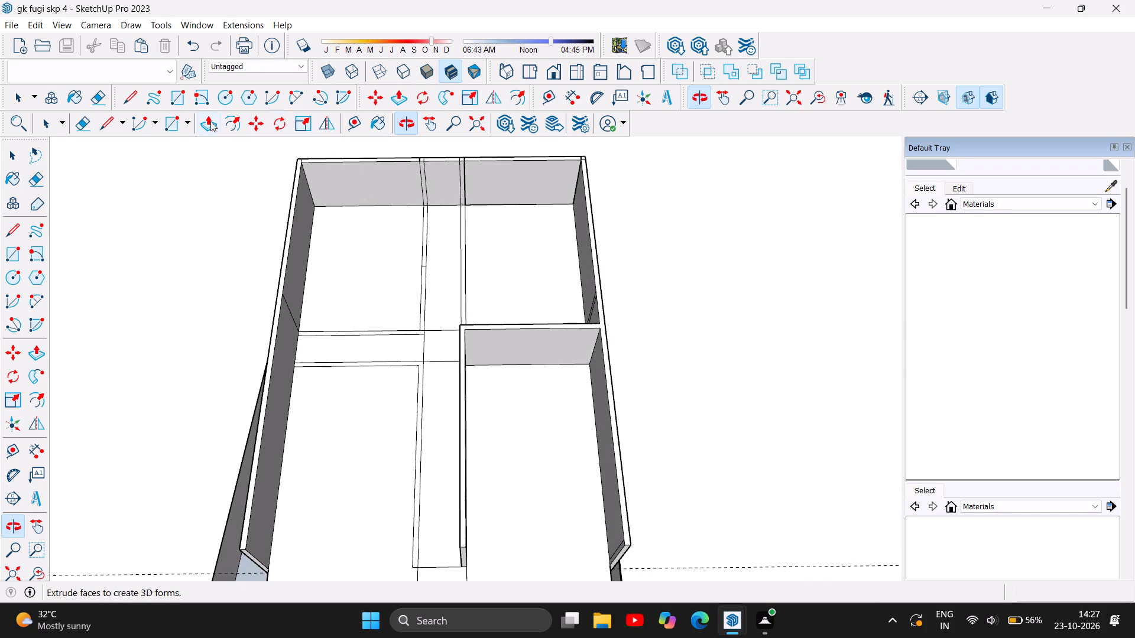
click(202, 123)
scroll(296, 343, up, 4)
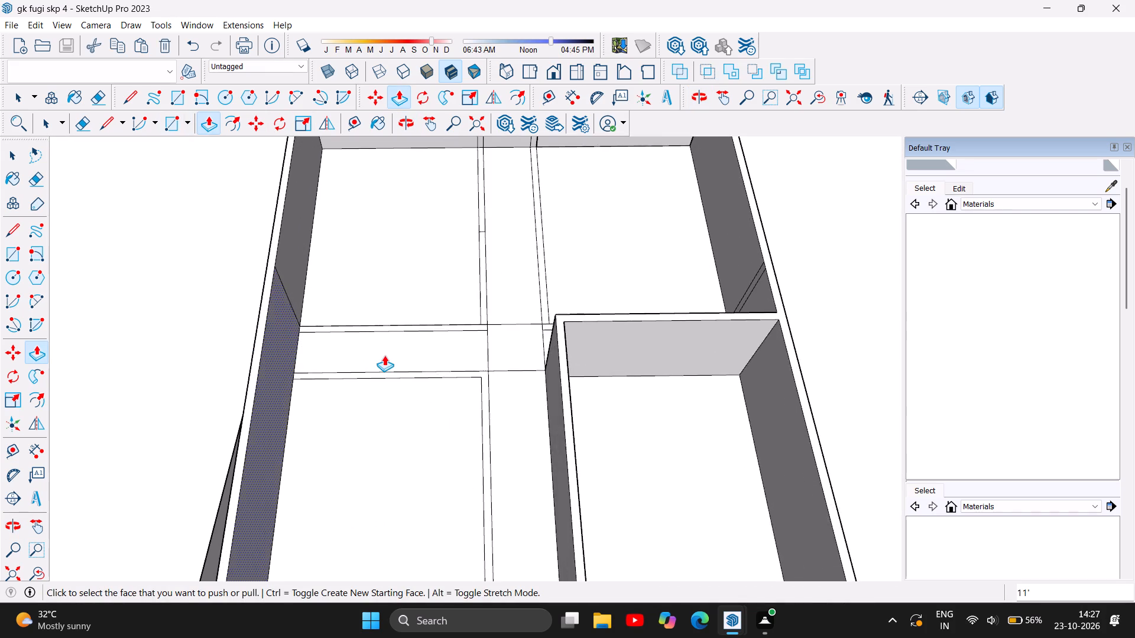
scroll(384, 355, up, 6)
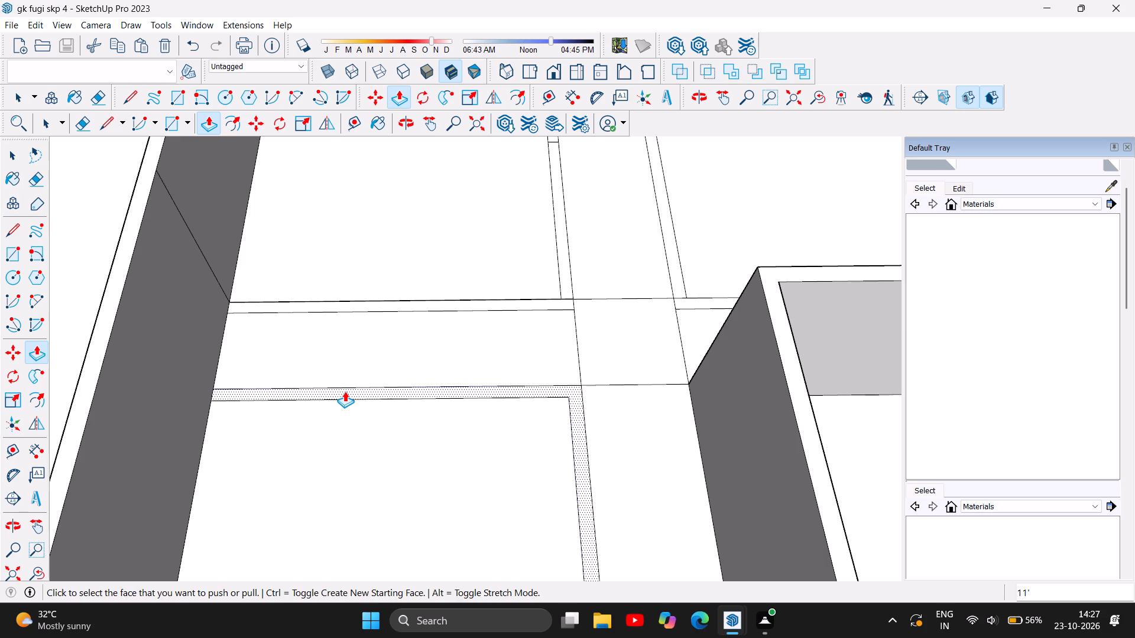
click(345, 391)
right_click(345, 378)
scroll(345, 378, up, 1)
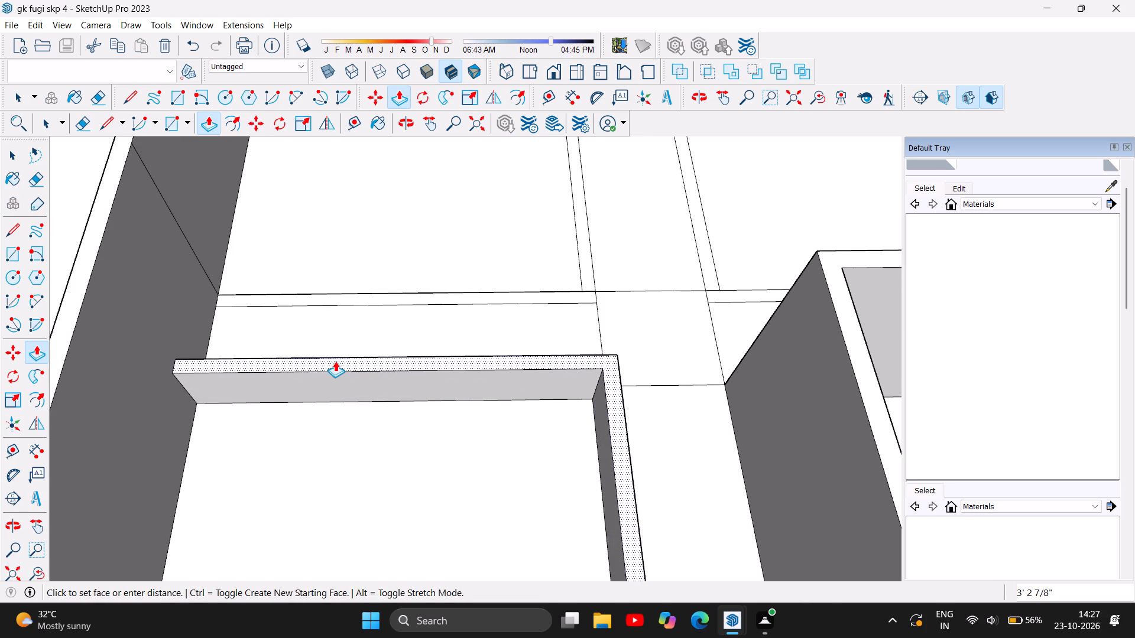
text(11')
key(Return)
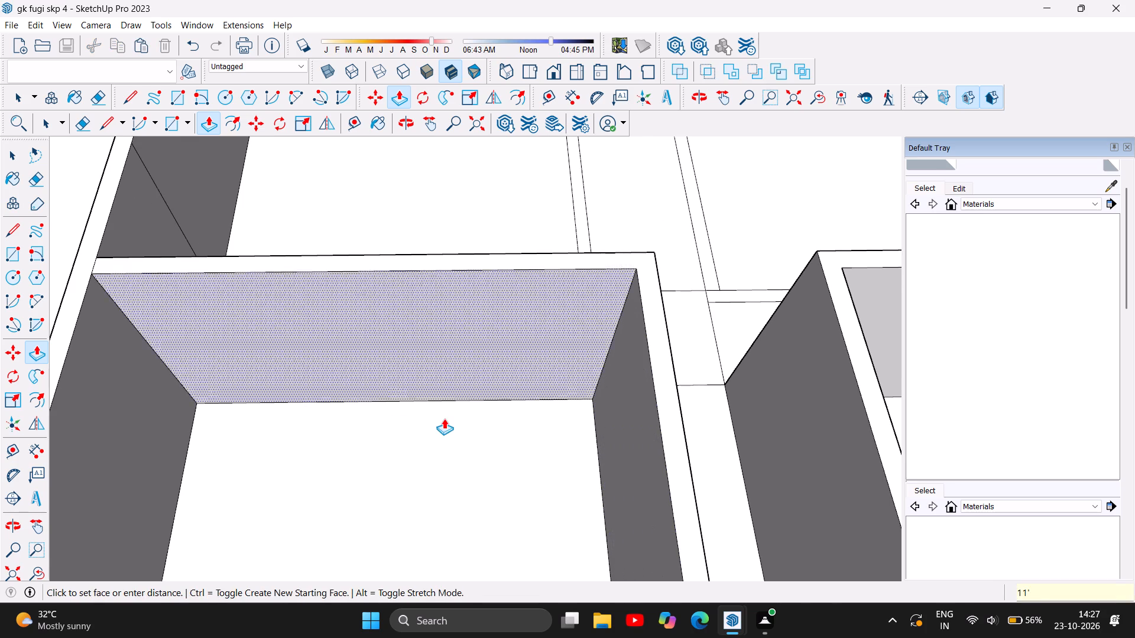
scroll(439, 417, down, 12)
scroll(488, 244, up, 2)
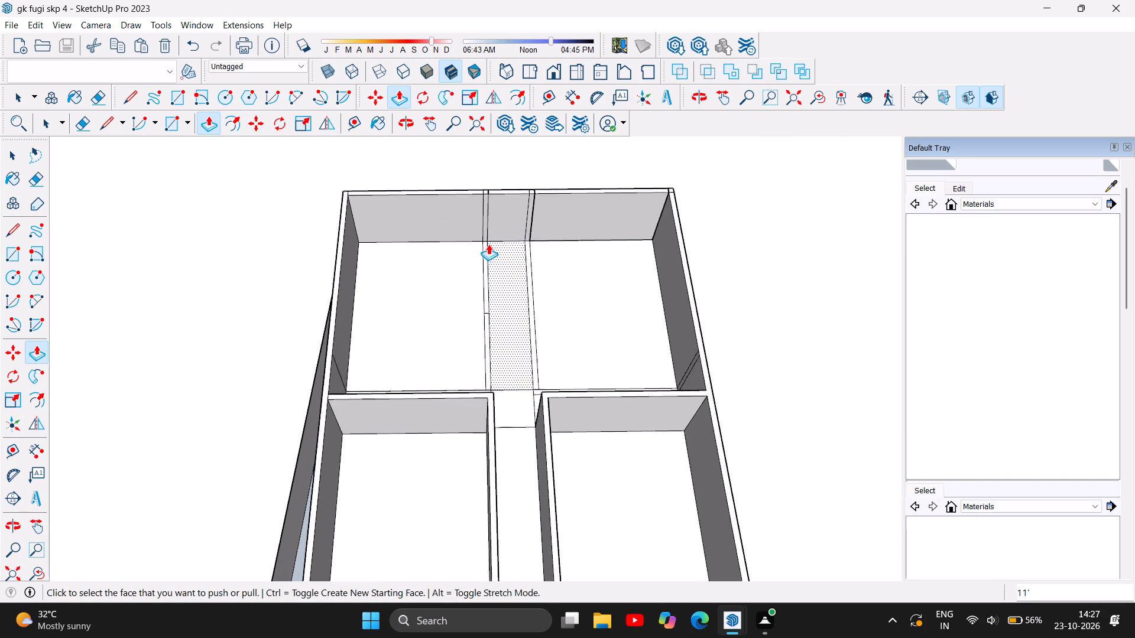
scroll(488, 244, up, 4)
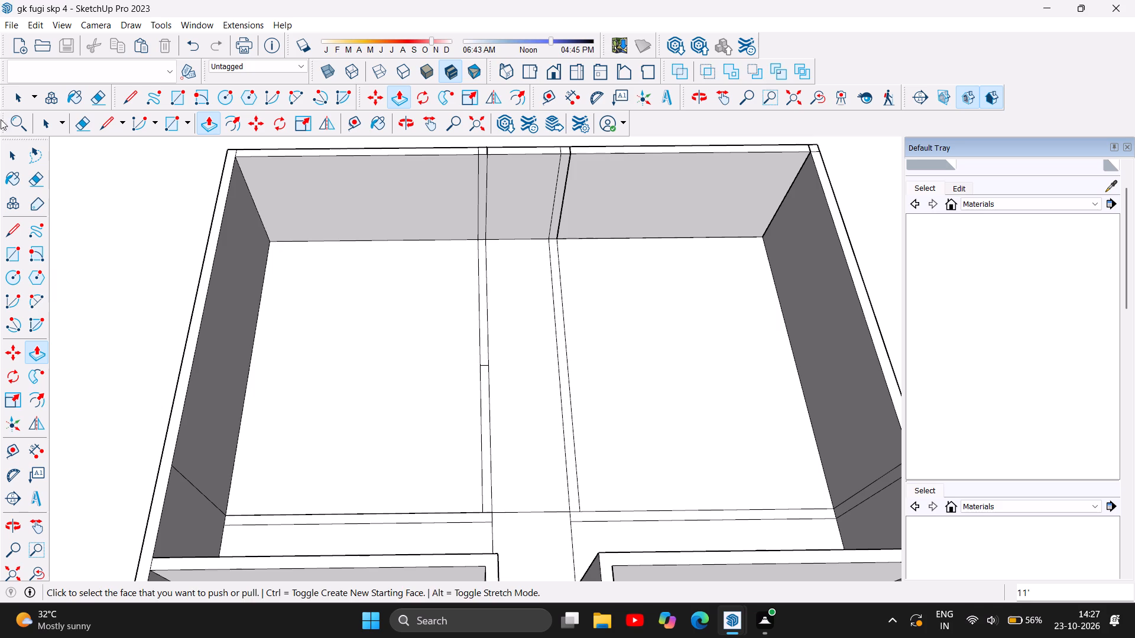
Delete the short line crossing the rear corridor wall strip and the two vertical seam lines above that strip on the rear wall.
click(16, 158)
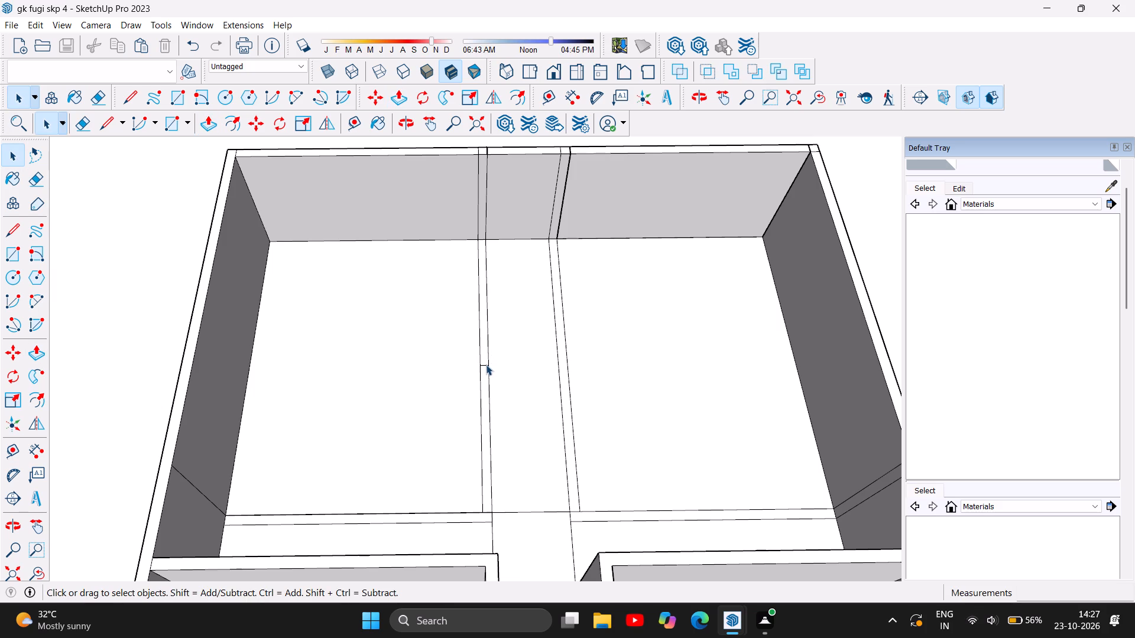
click(486, 364)
key(Delete)
click(477, 202)
key(Delete)
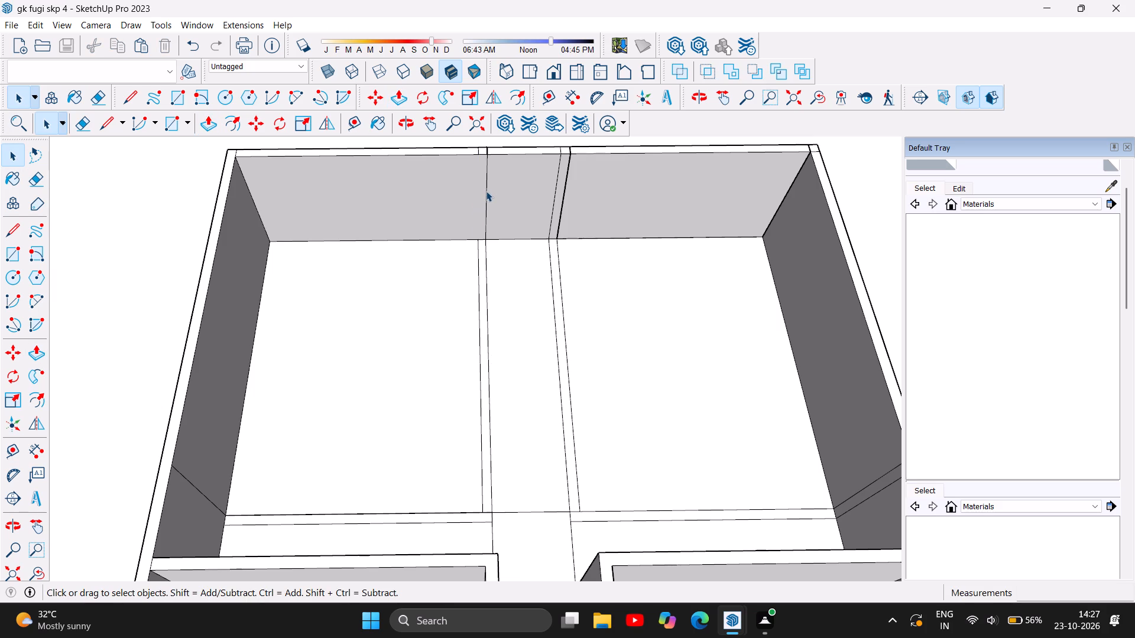
click(486, 191)
key(Delete)
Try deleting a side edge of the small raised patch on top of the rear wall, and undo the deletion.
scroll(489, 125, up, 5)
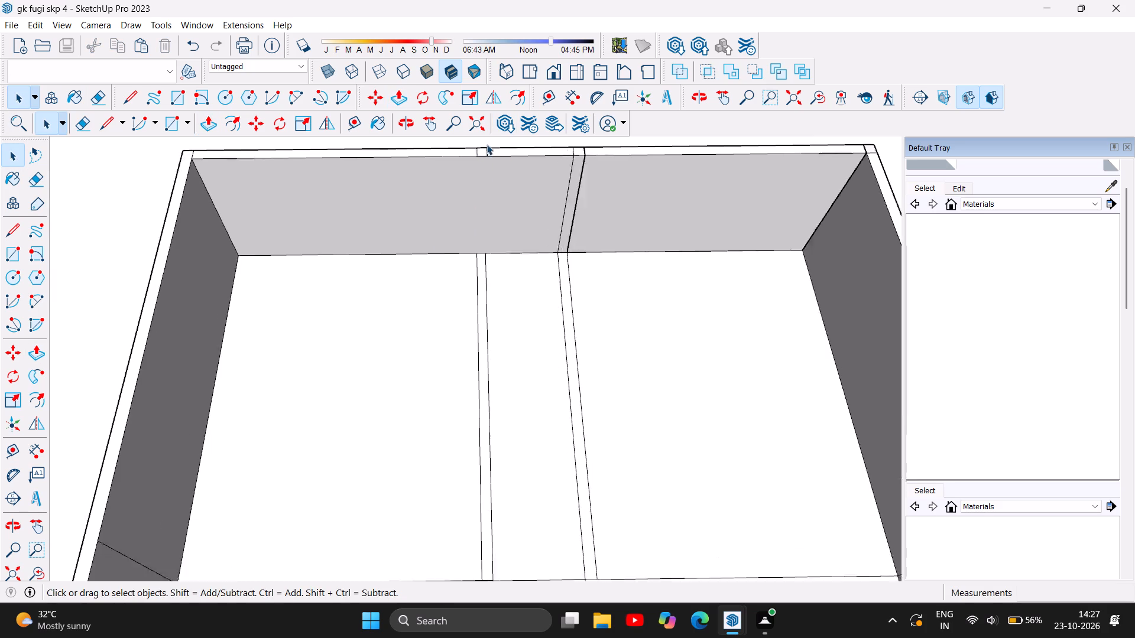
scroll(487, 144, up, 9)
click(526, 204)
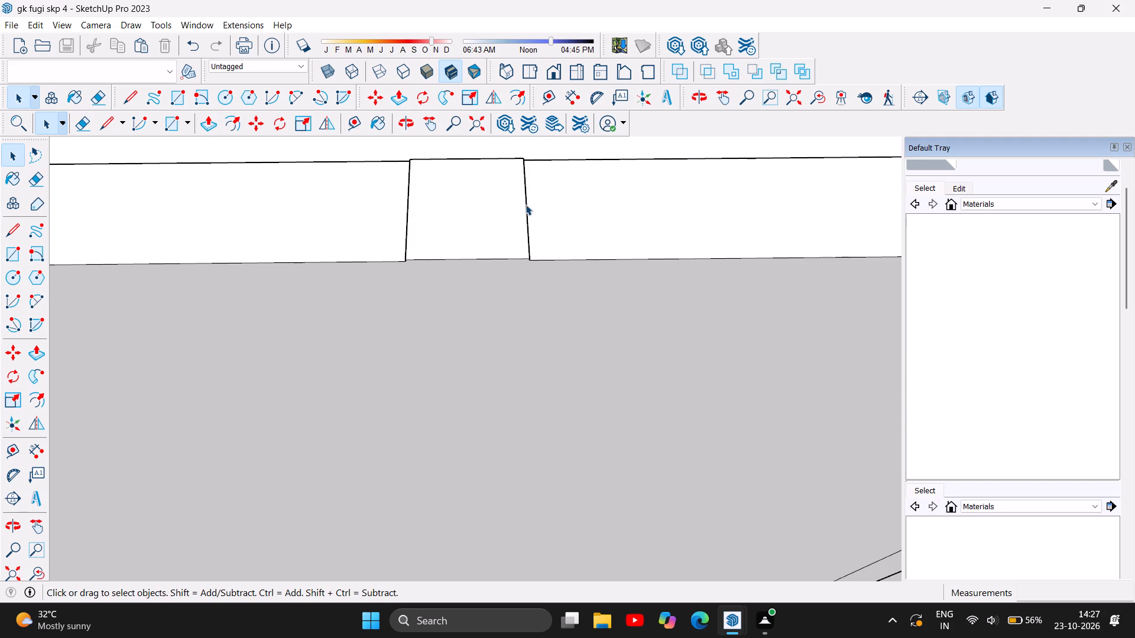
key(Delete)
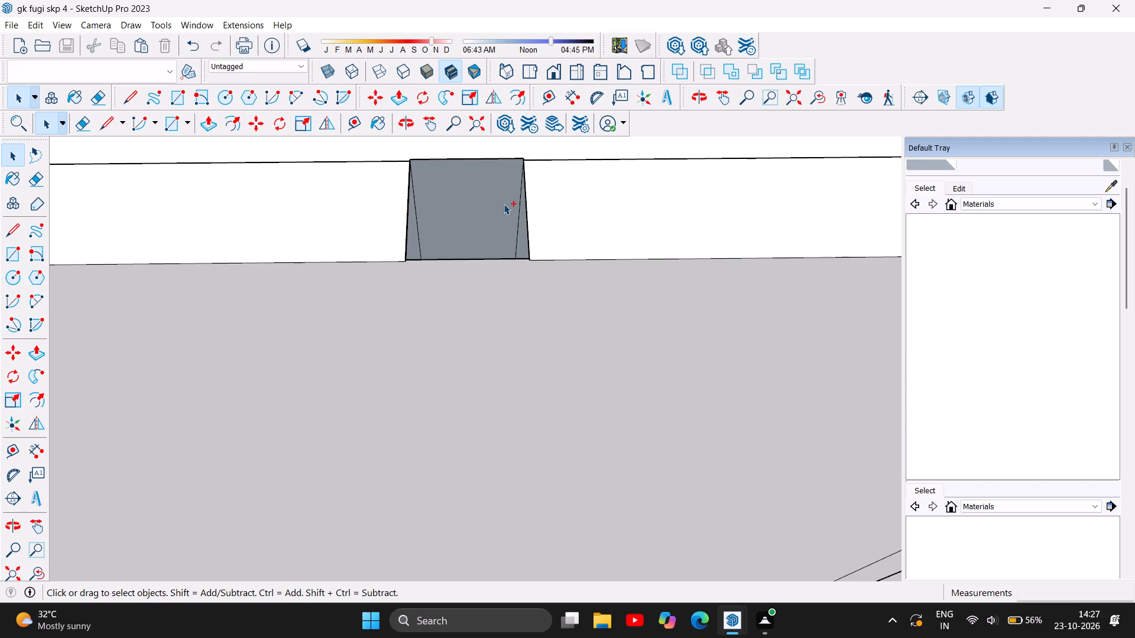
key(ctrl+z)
Push/Pull the small raised patch on top of the rear wall until it sits flush with the adjoining wall tops.
scroll(463, 246, up, 7)
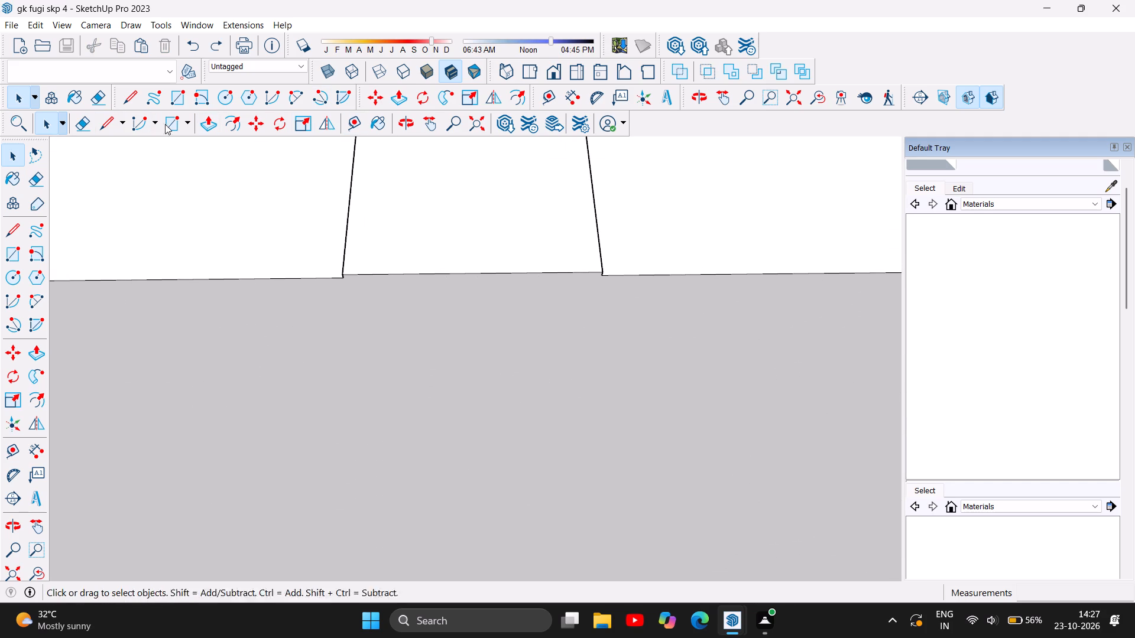
click(207, 125)
drag(410, 203, 405, 211)
scroll(349, 271, up, 13)
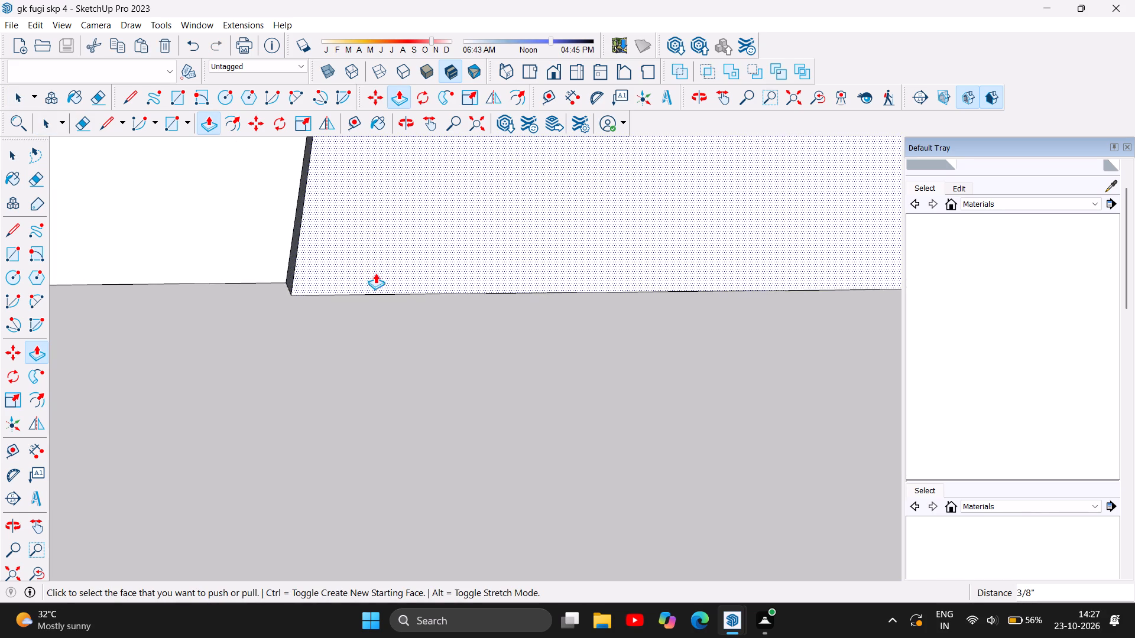
drag(375, 272, 375, 257)
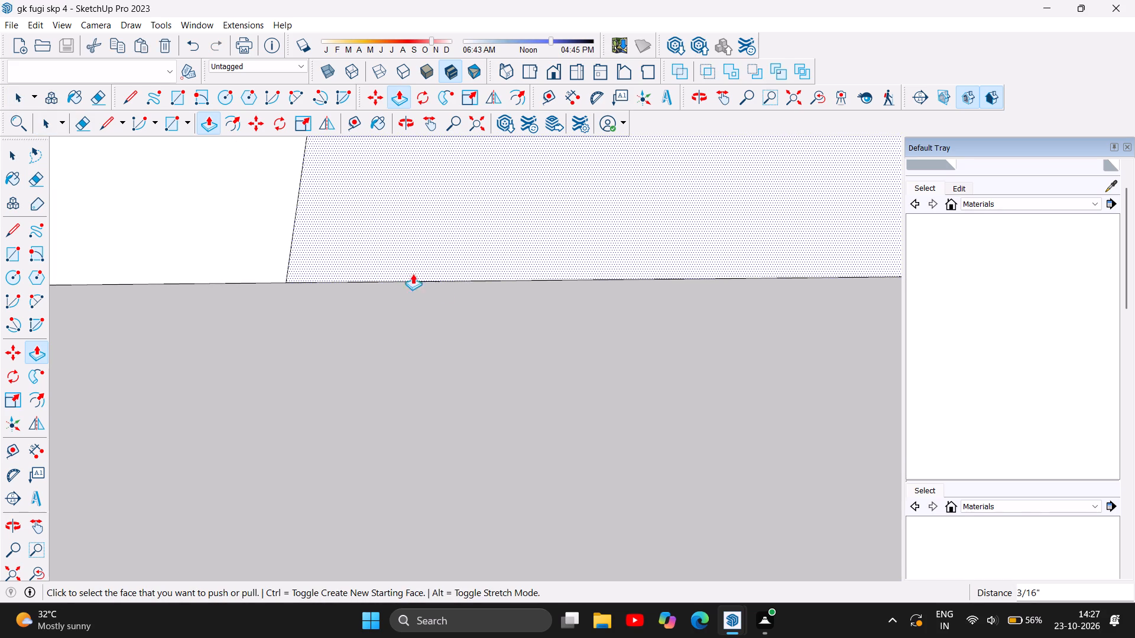
Delete the two seam lines bounding the levelled patch on top of the rear wall.
click(8, 155)
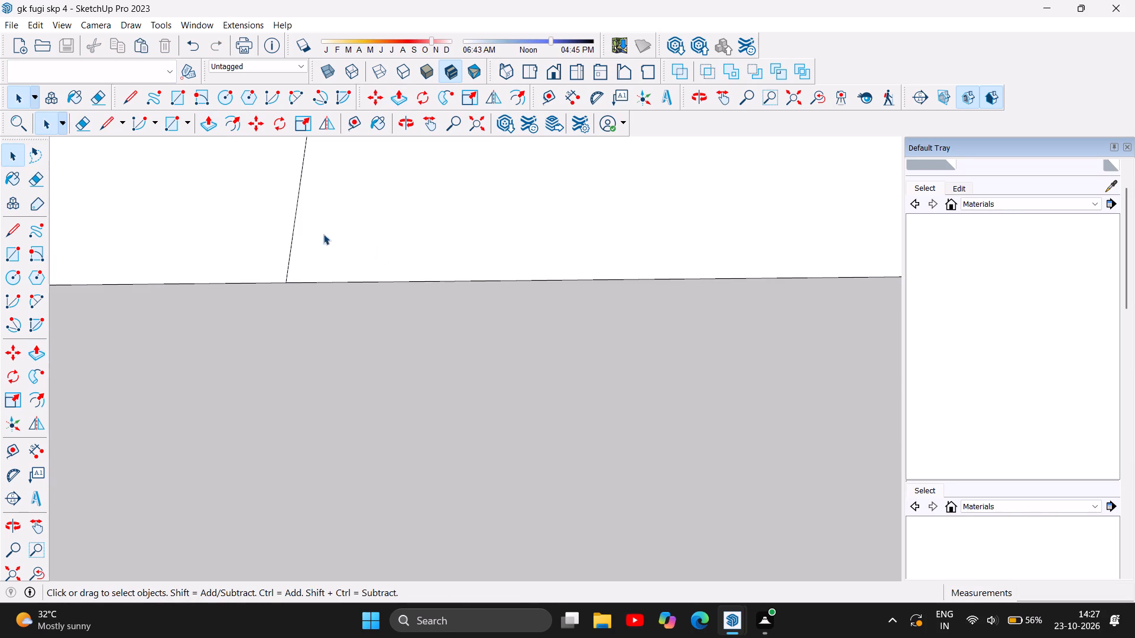
click(291, 239)
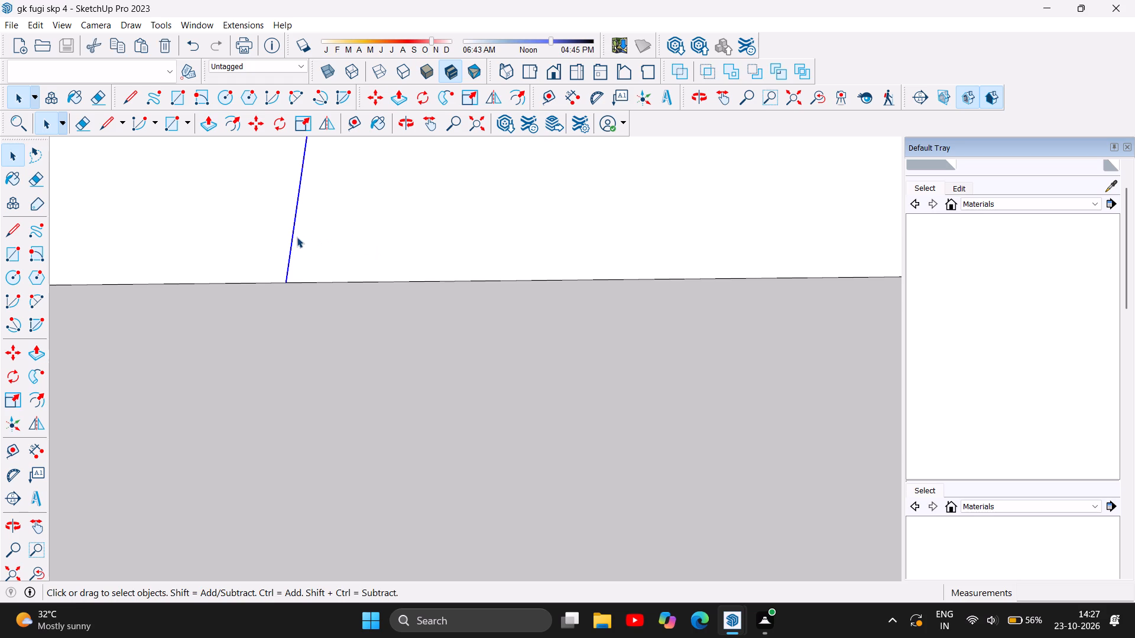
key(Delete)
scroll(266, 265, down, 10)
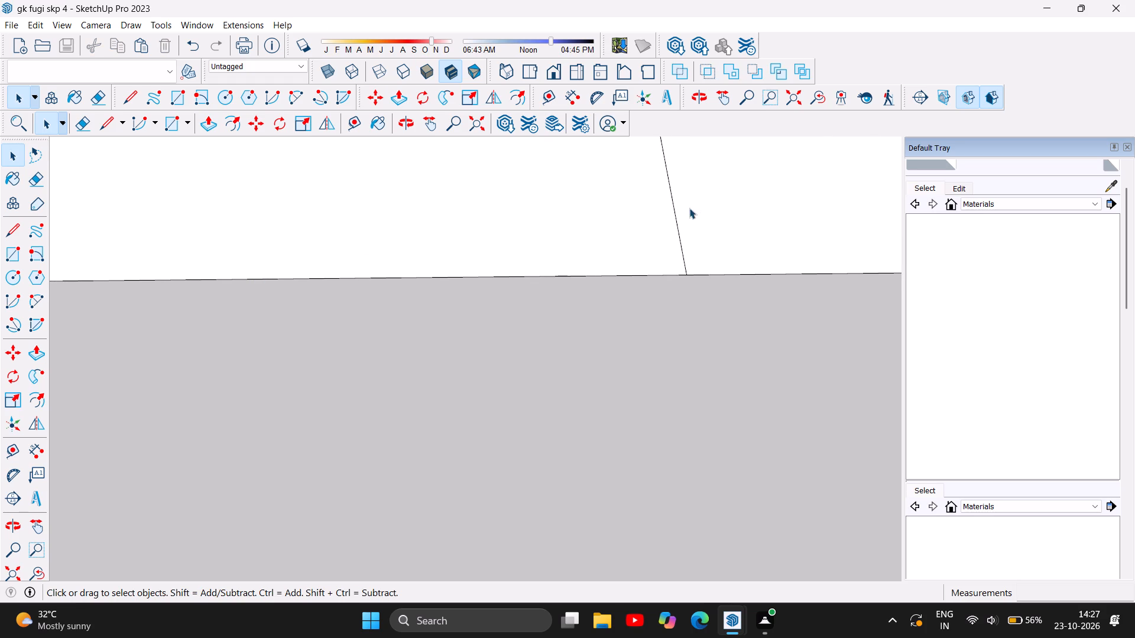
click(676, 220)
key(Delete)
Examine the remaining seam on the rear wall's top and inner face, close up and against the surrounding walls.
scroll(539, 244, down, 18)
scroll(539, 245, down, 13)
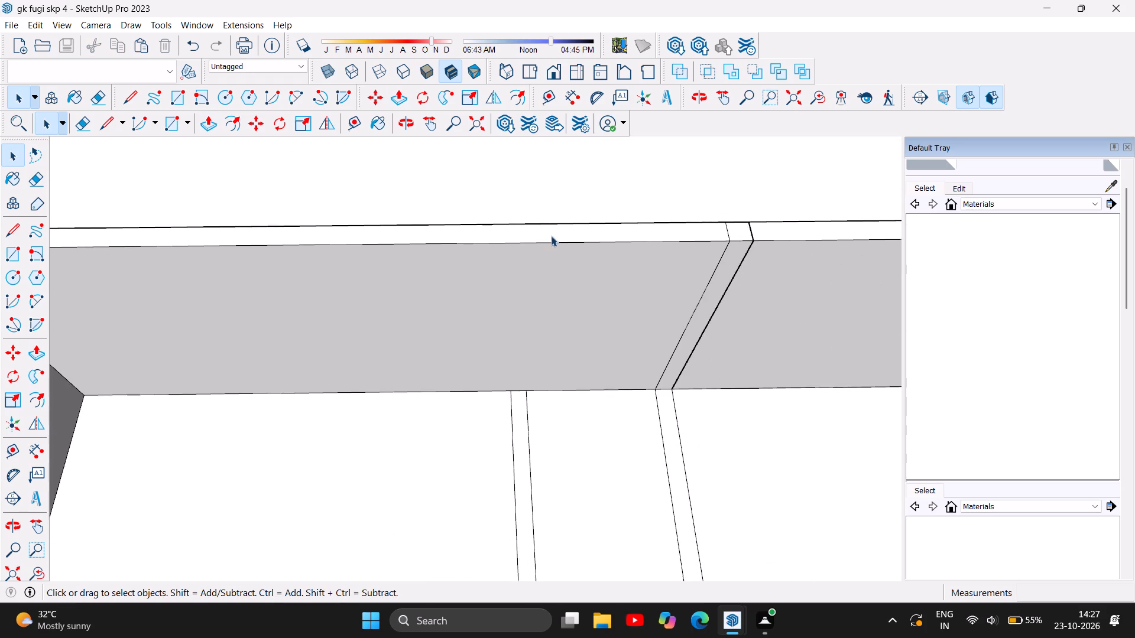
scroll(808, 216, up, 5)
scroll(426, 385, up, 6)
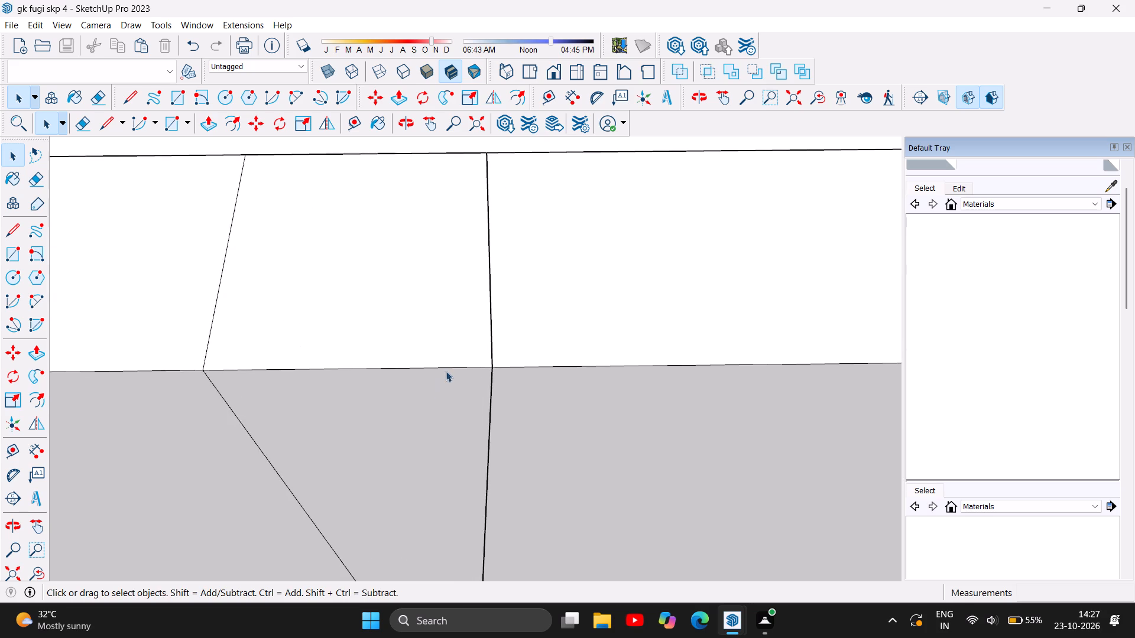
scroll(473, 359, up, 14)
scroll(516, 378, up, 8)
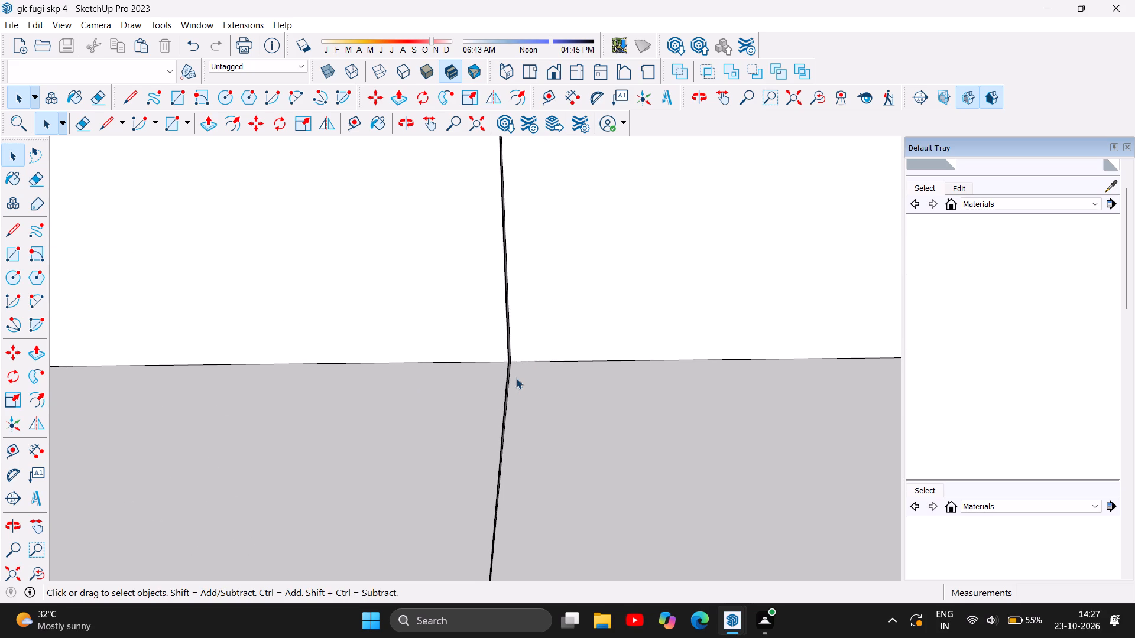
scroll(502, 377, up, 7)
scroll(522, 347, down, 5)
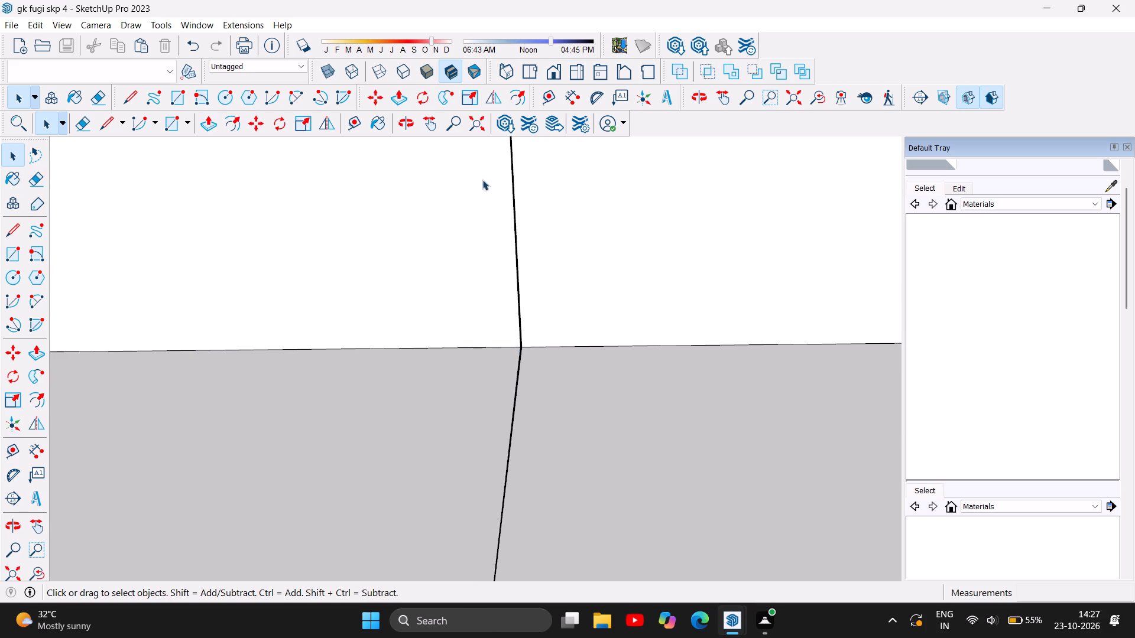
click(404, 125)
drag(642, 353, 543, 337)
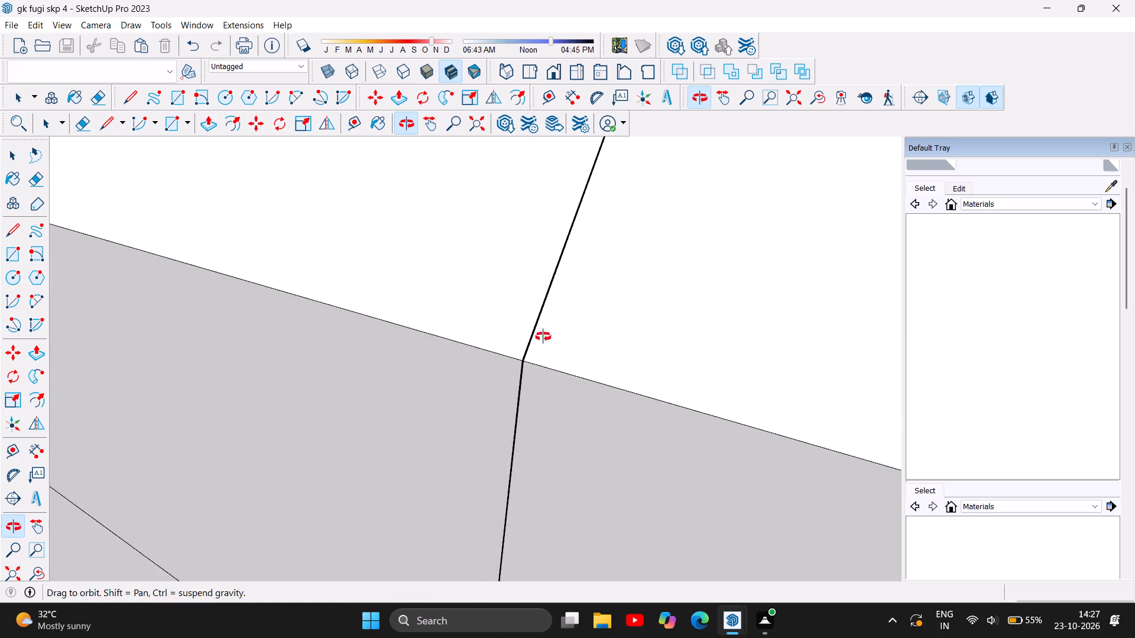
drag(543, 337, 157, 193)
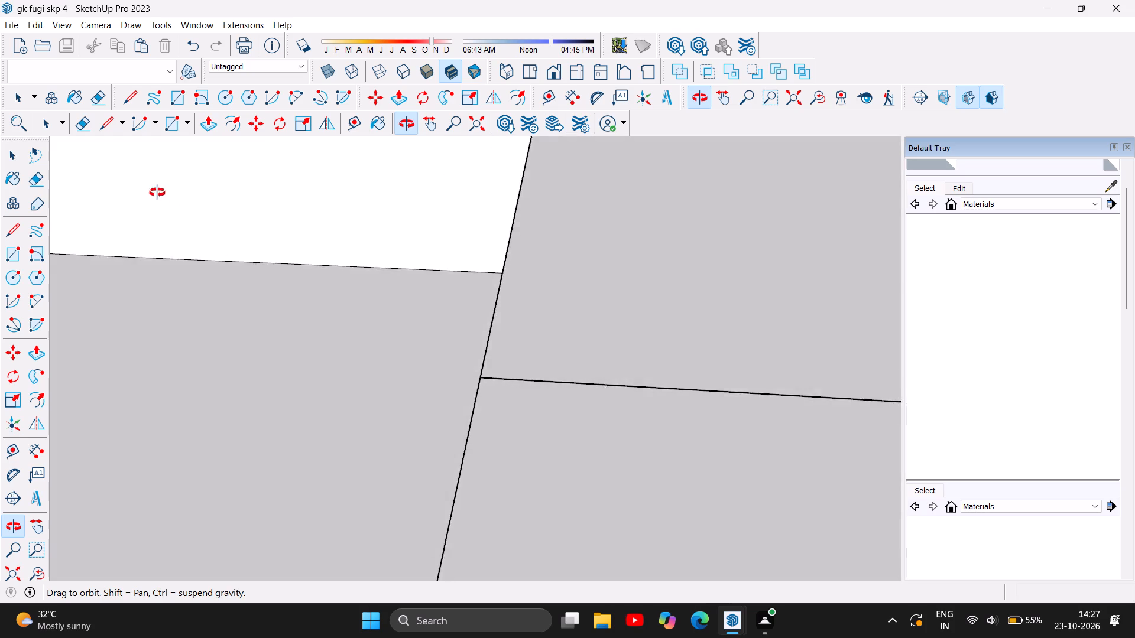
drag(157, 193, 634, 179)
scroll(504, 362, down, 3)
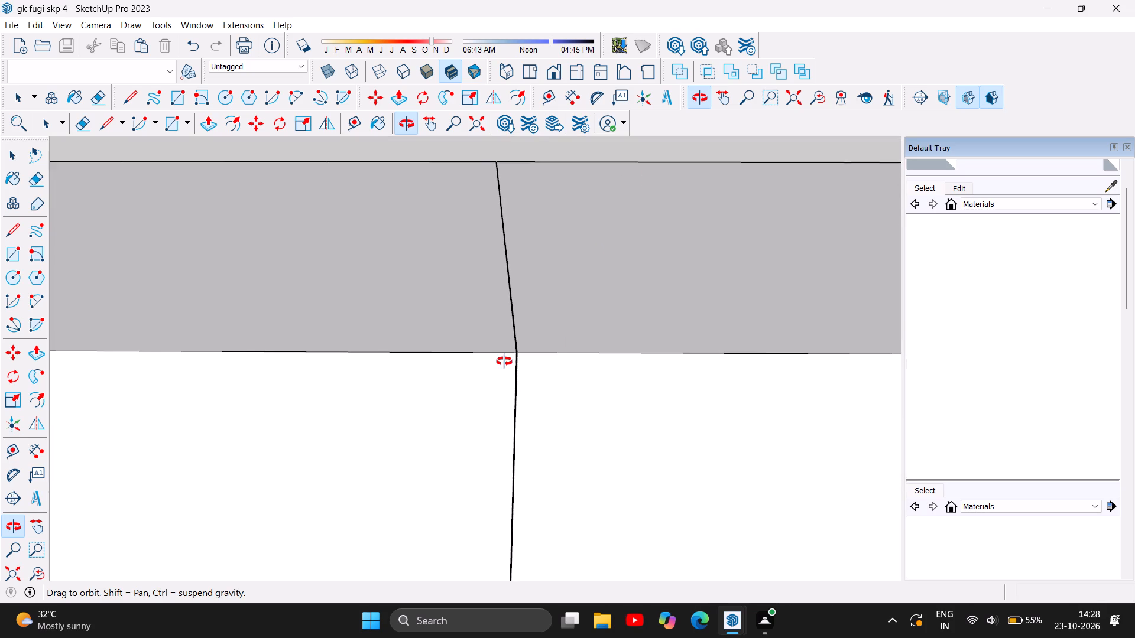
scroll(504, 362, up, 2)
scroll(588, 329, down, 20)
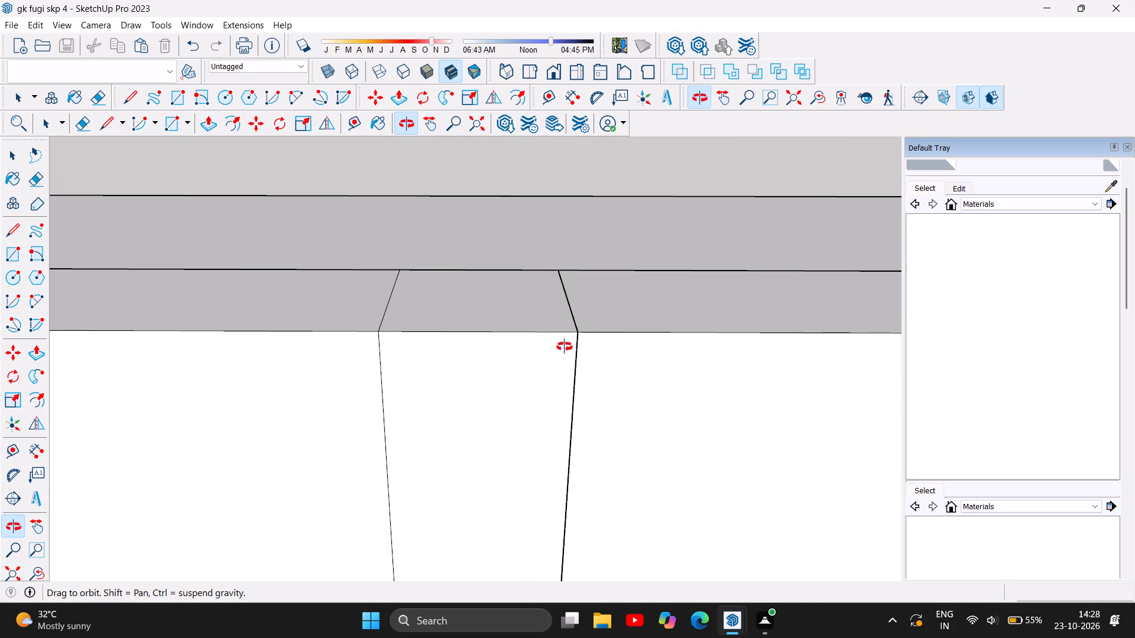
scroll(588, 338, up, 6)
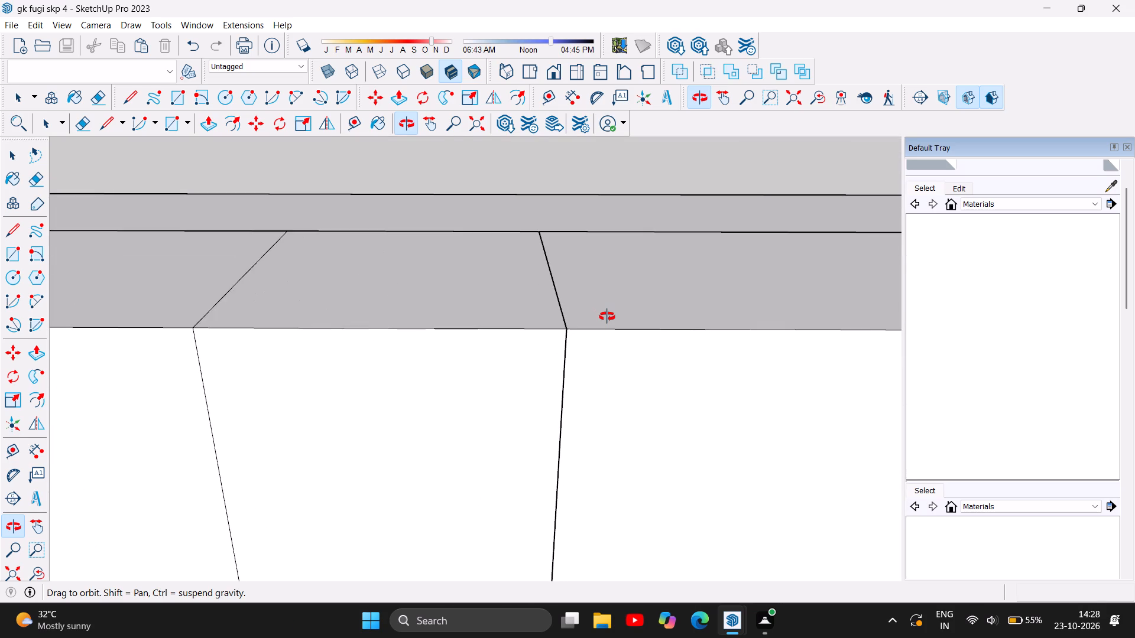
scroll(607, 317, down, 13)
scroll(554, 287, down, 13)
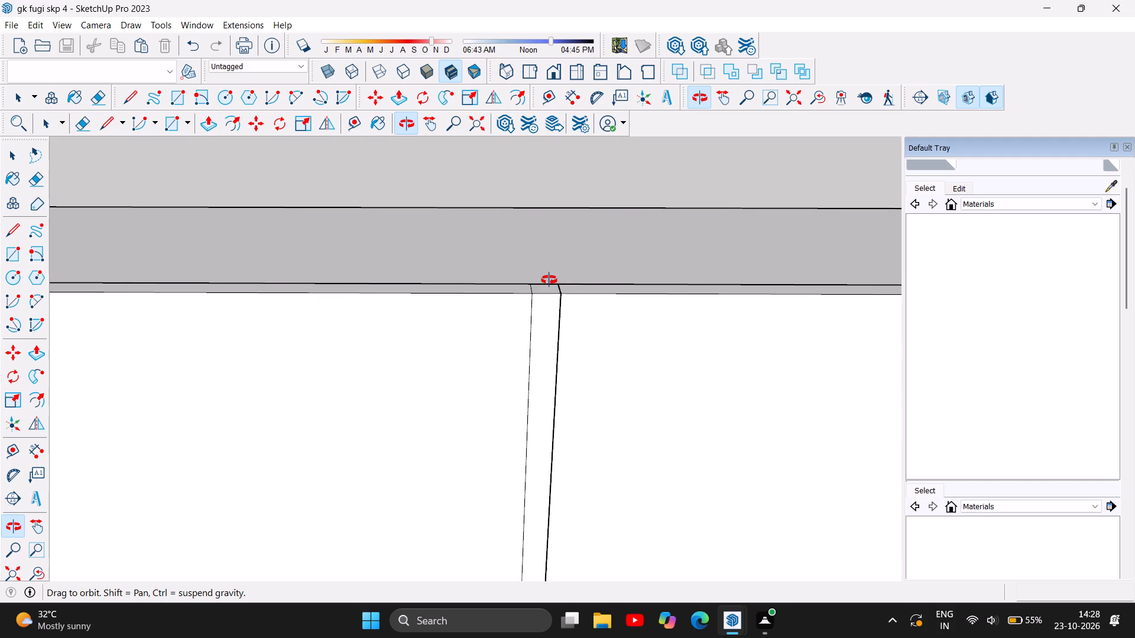
scroll(549, 280, down, 12)
scroll(579, 292, up, 7)
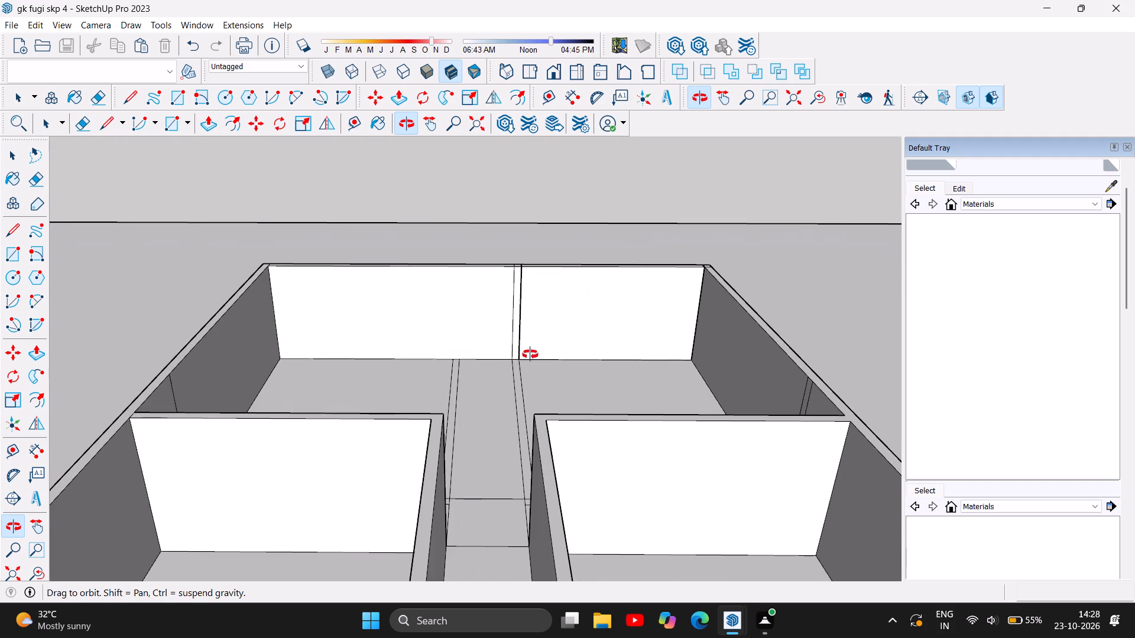
scroll(487, 401, up, 8)
scroll(445, 323, down, 5)
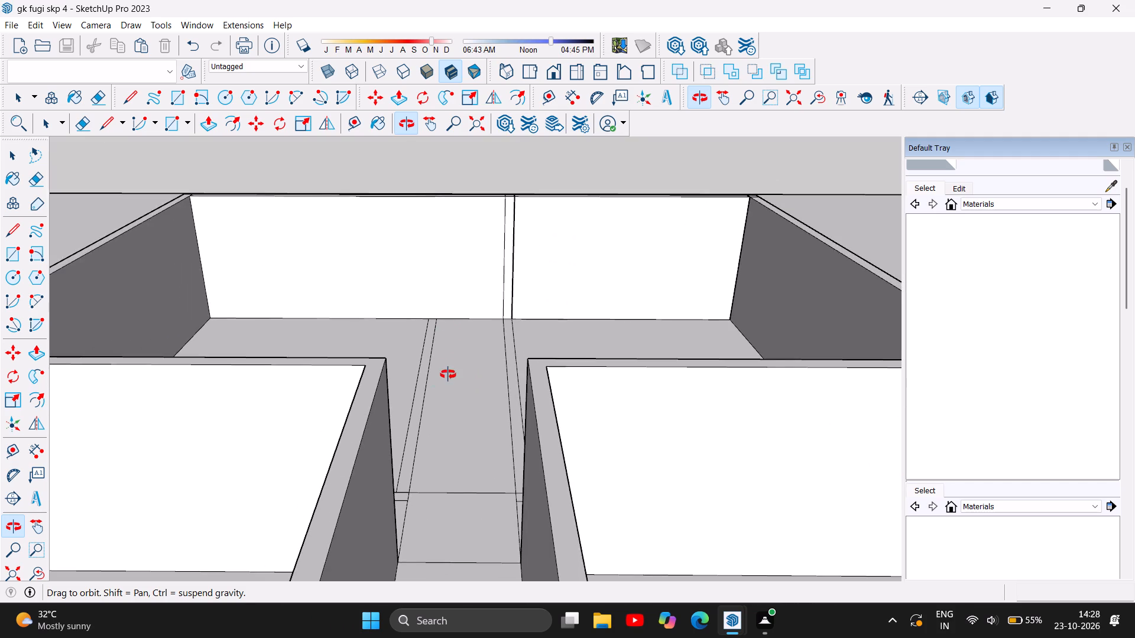
drag(448, 375, 443, 493)
scroll(459, 366, down, 6)
drag(474, 392, 462, 463)
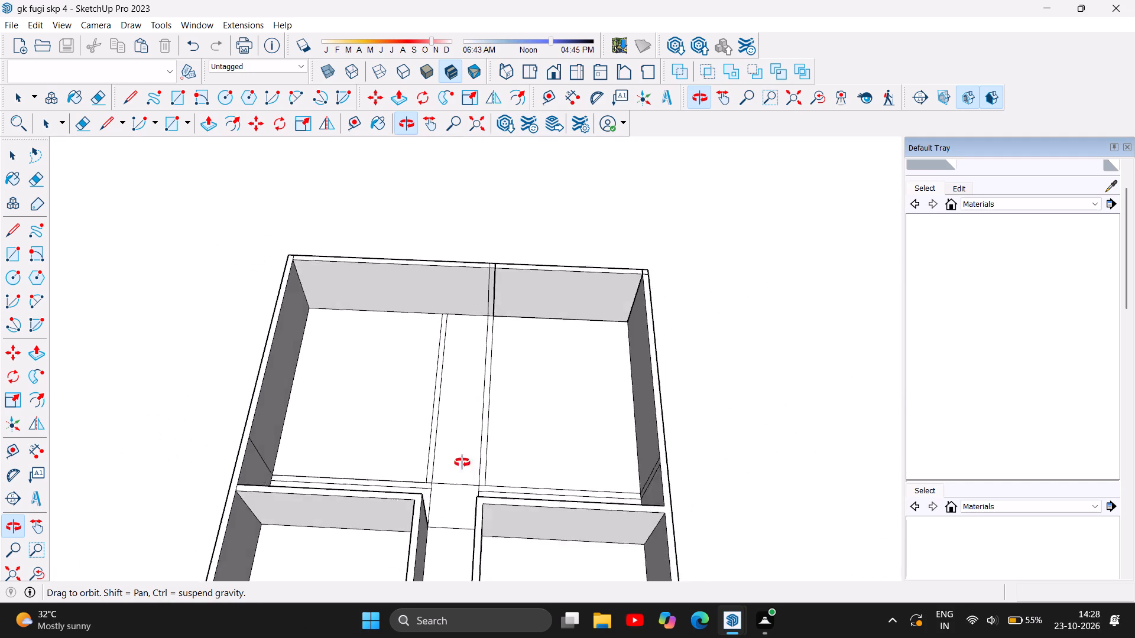
drag(462, 463, 456, 496)
scroll(456, 159, down, 5)
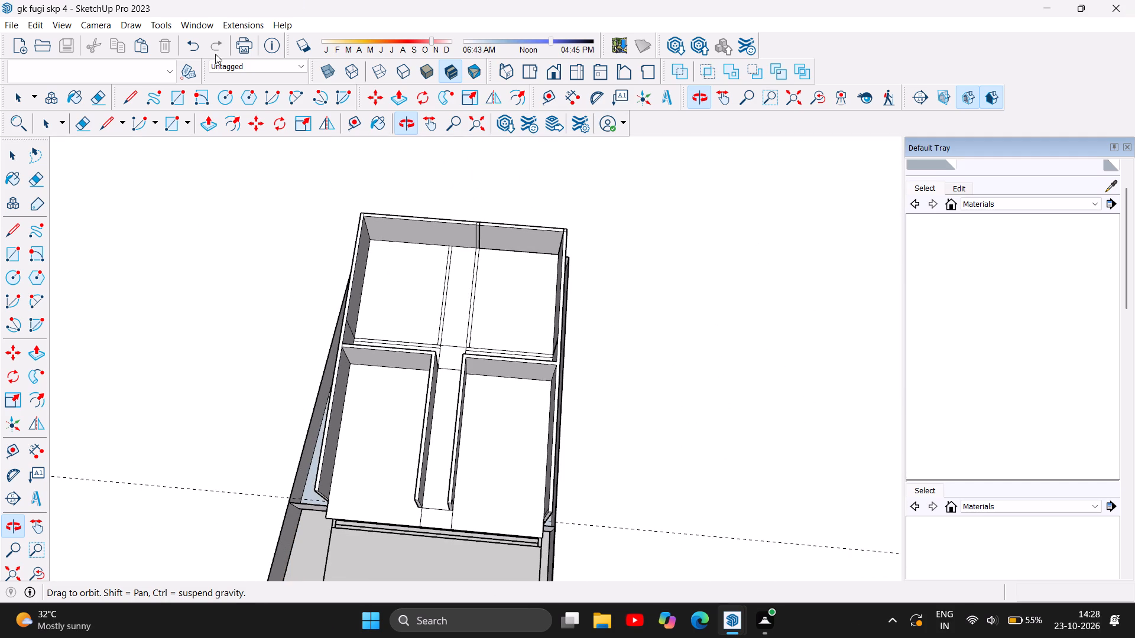
Push/Pull the rear corridor wall strip farther from the remaining rear-wall seam up by 11'.
drag(467, 373, 471, 367)
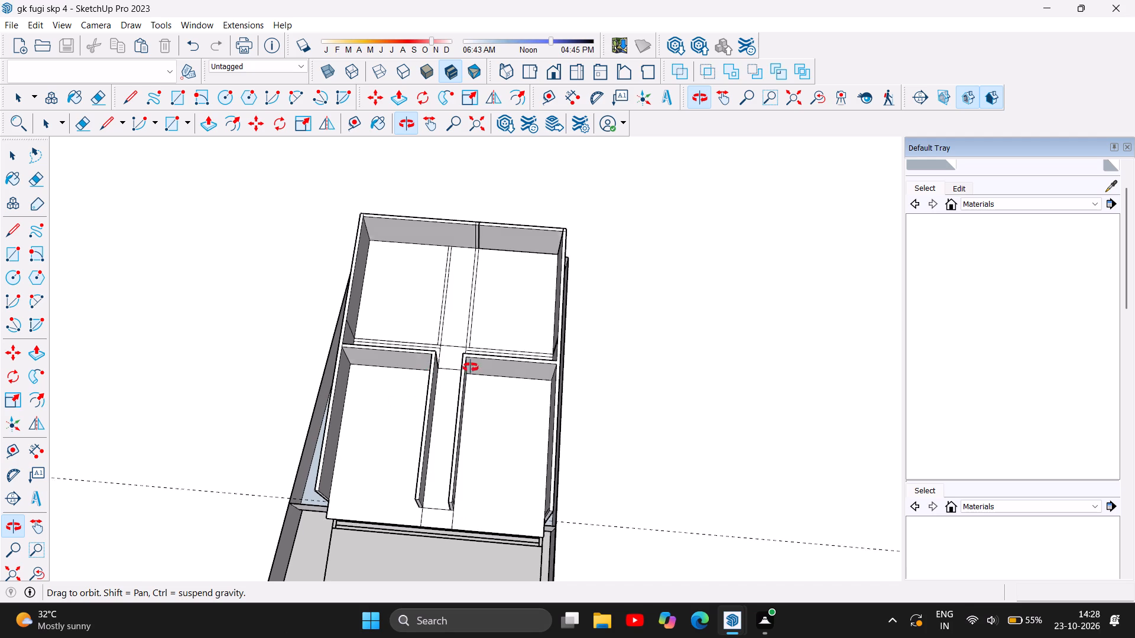
drag(471, 367, 440, 401)
scroll(416, 334, up, 3)
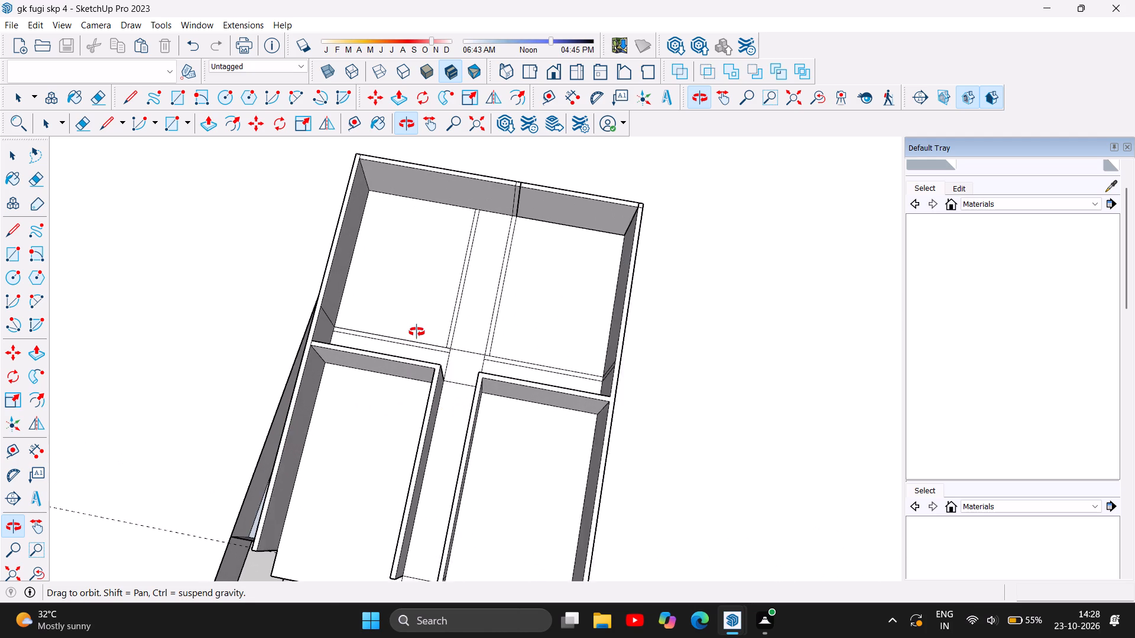
scroll(417, 332, up, 2)
drag(461, 348, 487, 338)
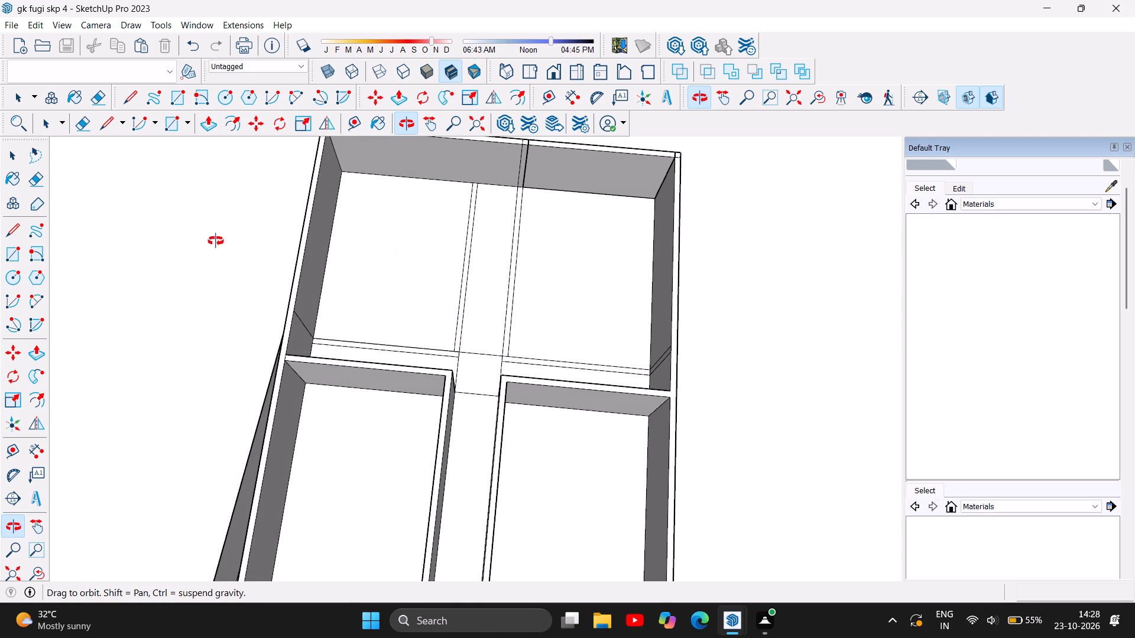
click(15, 253)
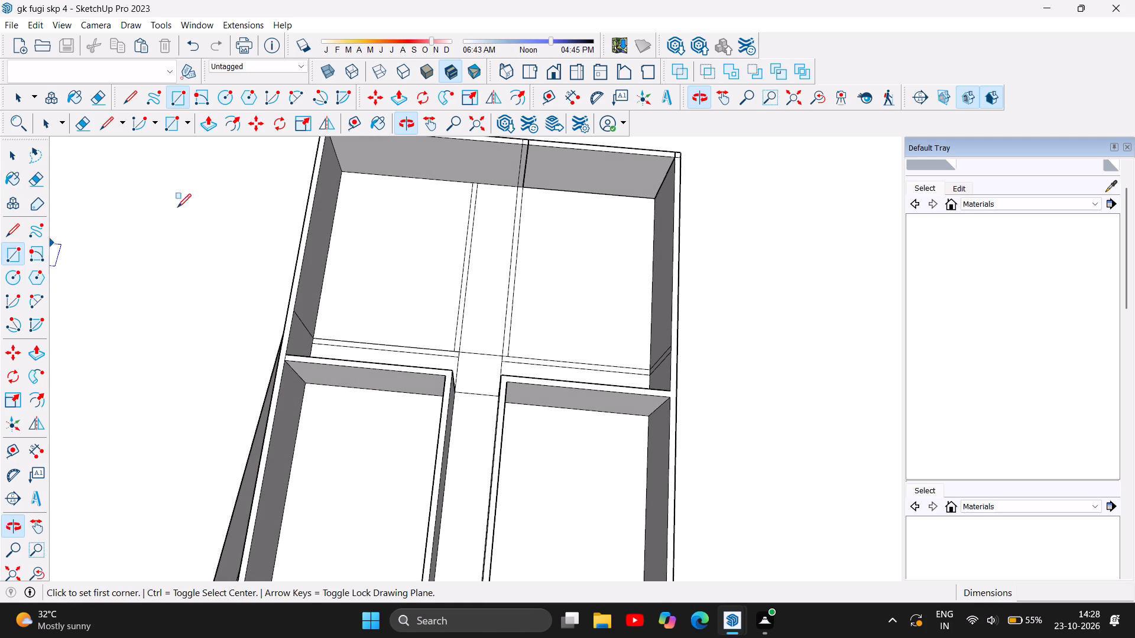
scroll(486, 157, up, 4)
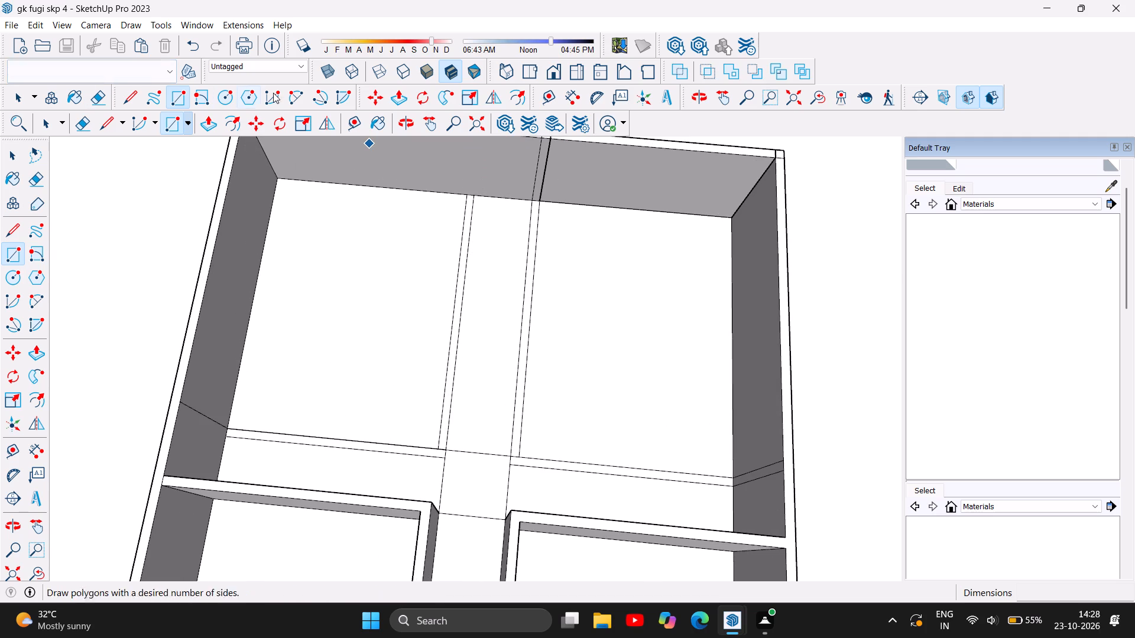
click(210, 128)
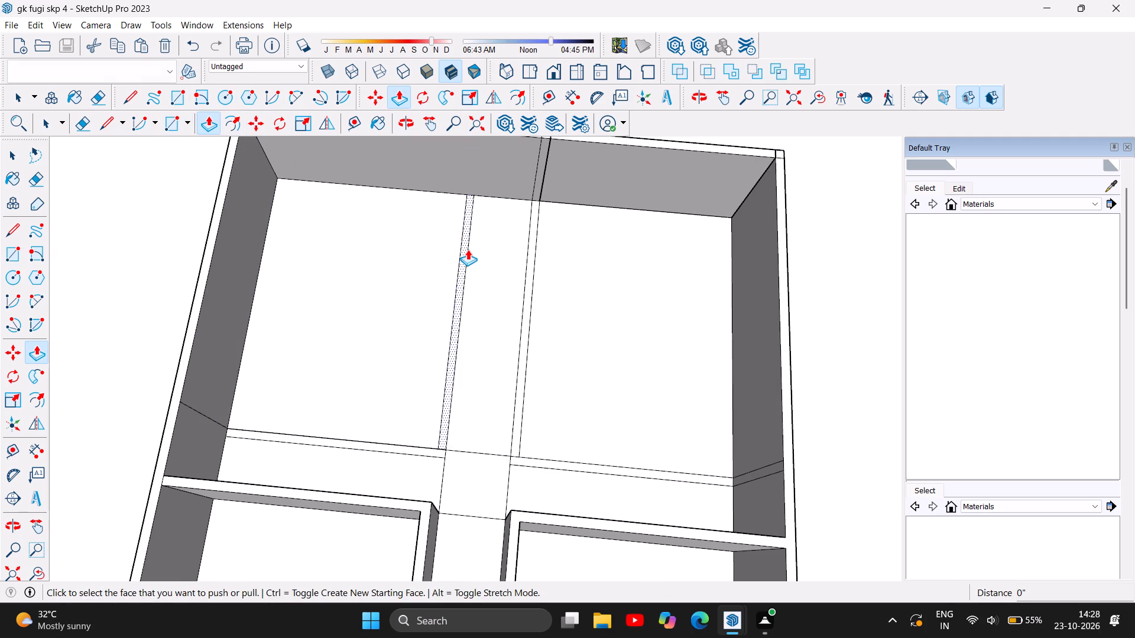
click(468, 249)
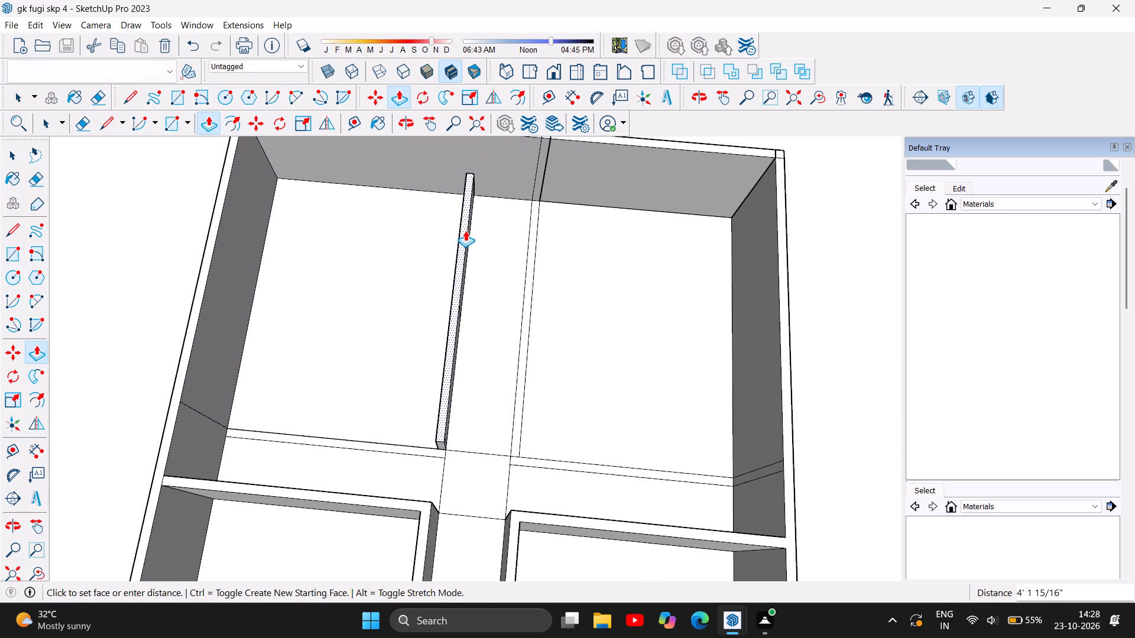
text(11')
key(Return)
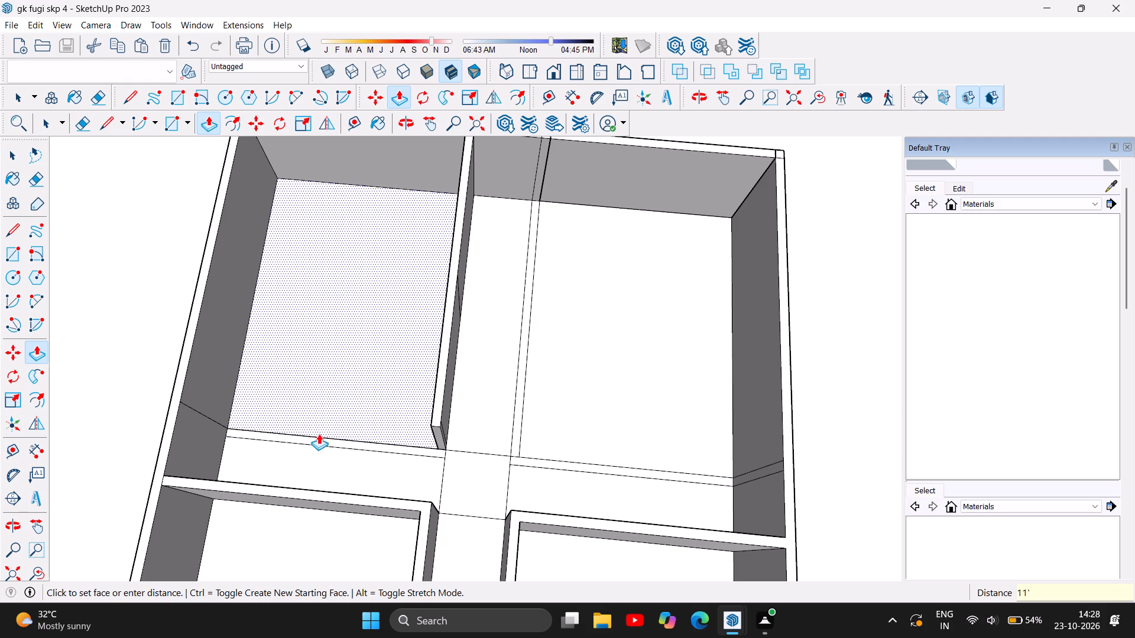
Push/Pull the cross-corridor wall strip that closes the room beside the raised rear corridor wall up by 11'.
scroll(411, 438, up, 5)
click(417, 455)
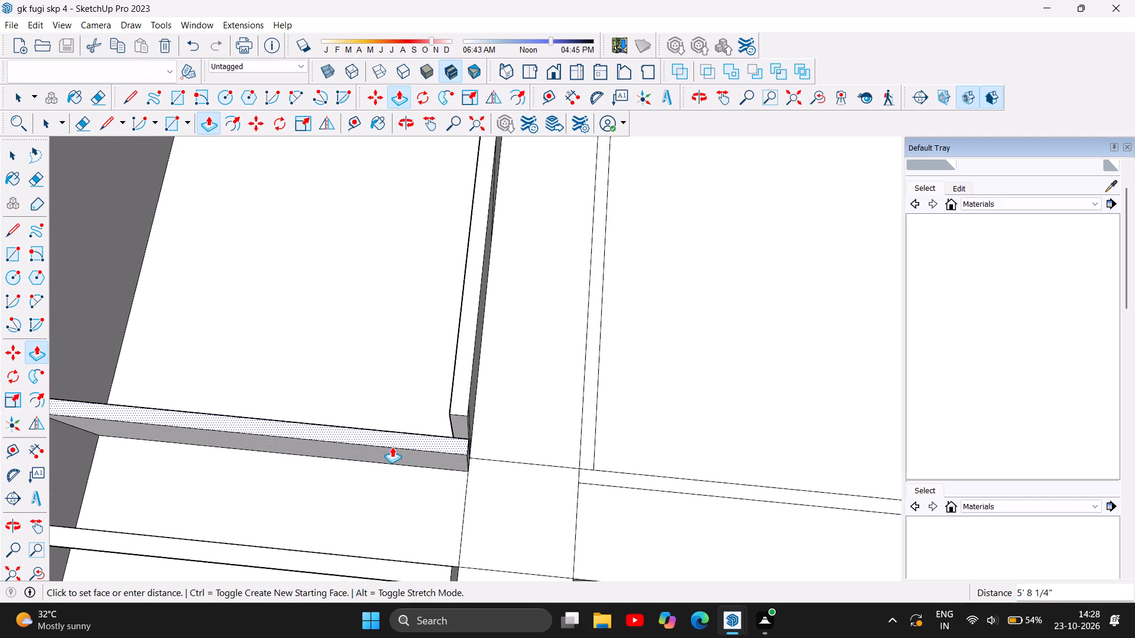
text(11')
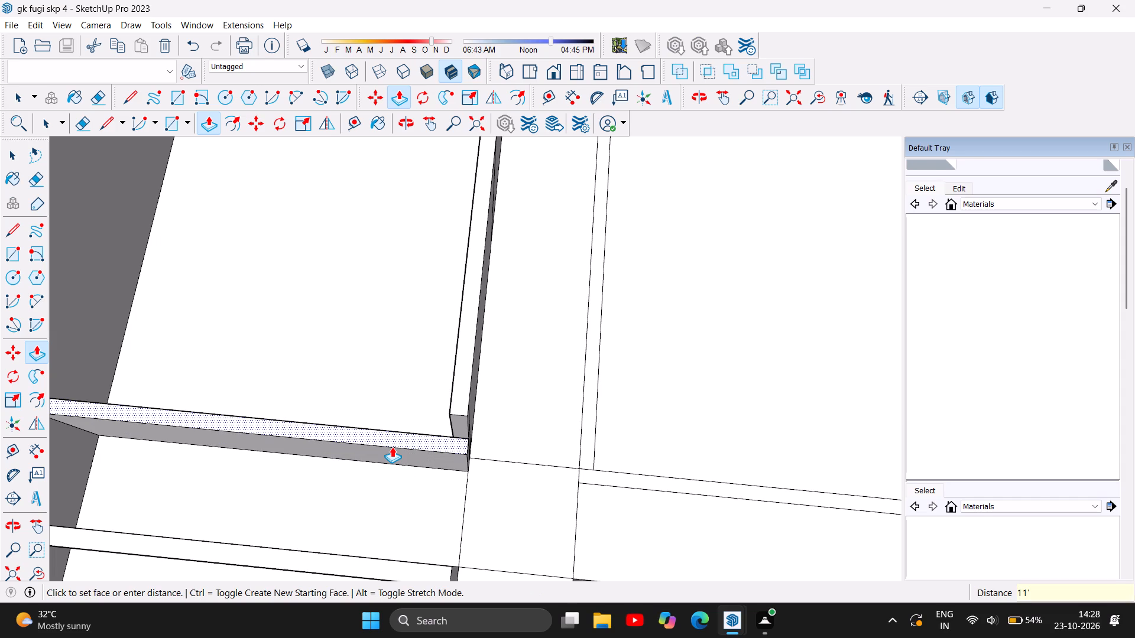
key(Return)
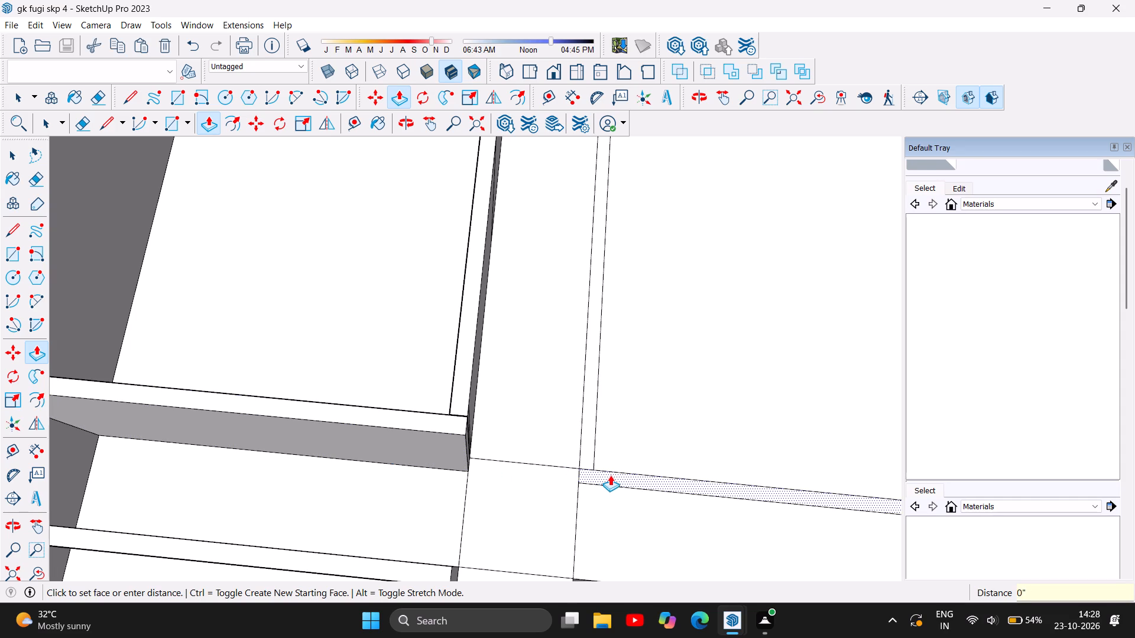
Push/Pull the matching cross-corridor wall strip of the rear room on the other side of the corridor up by 11'.
click(610, 475)
text(11')
key(Return)
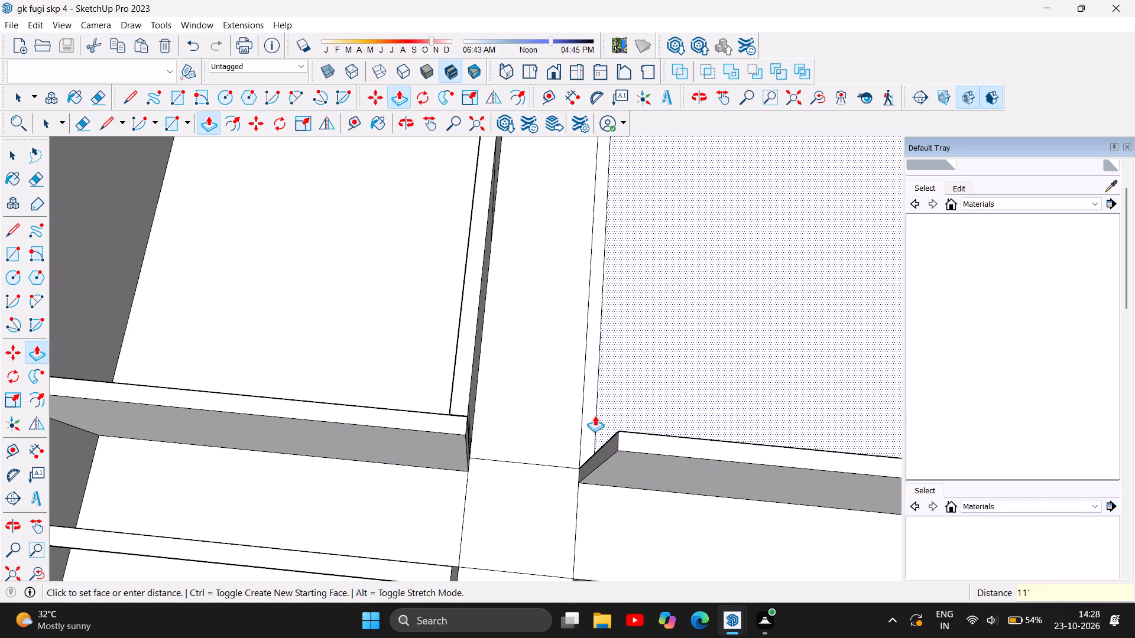
Push/Pull the remaining rear corridor wall strip up by 11'.
click(589, 416)
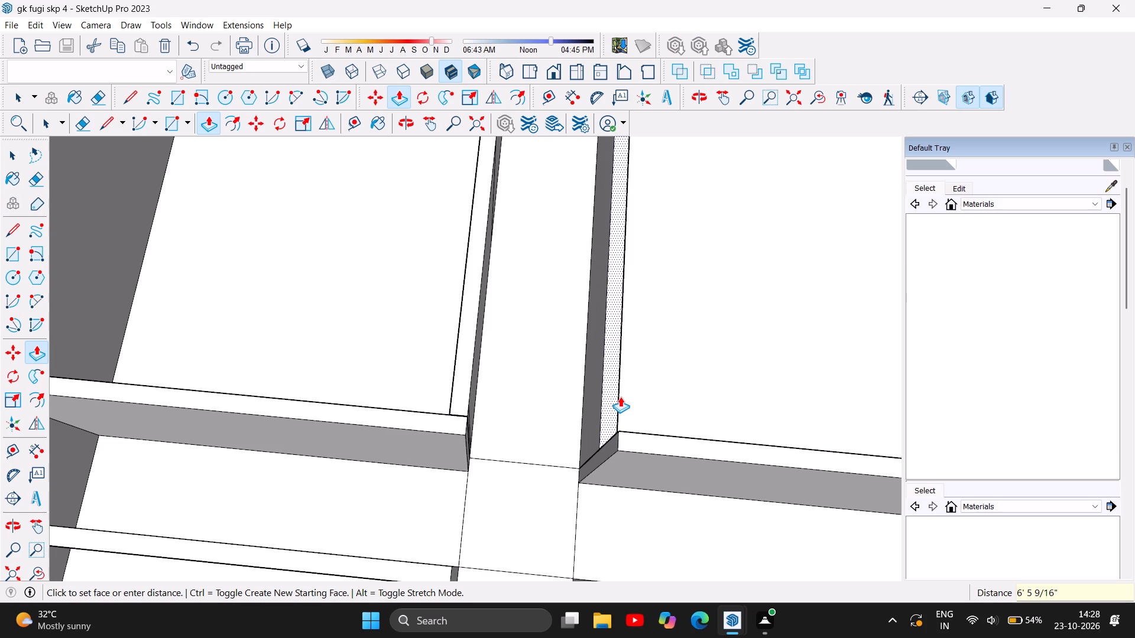
text(11')
key(Return)
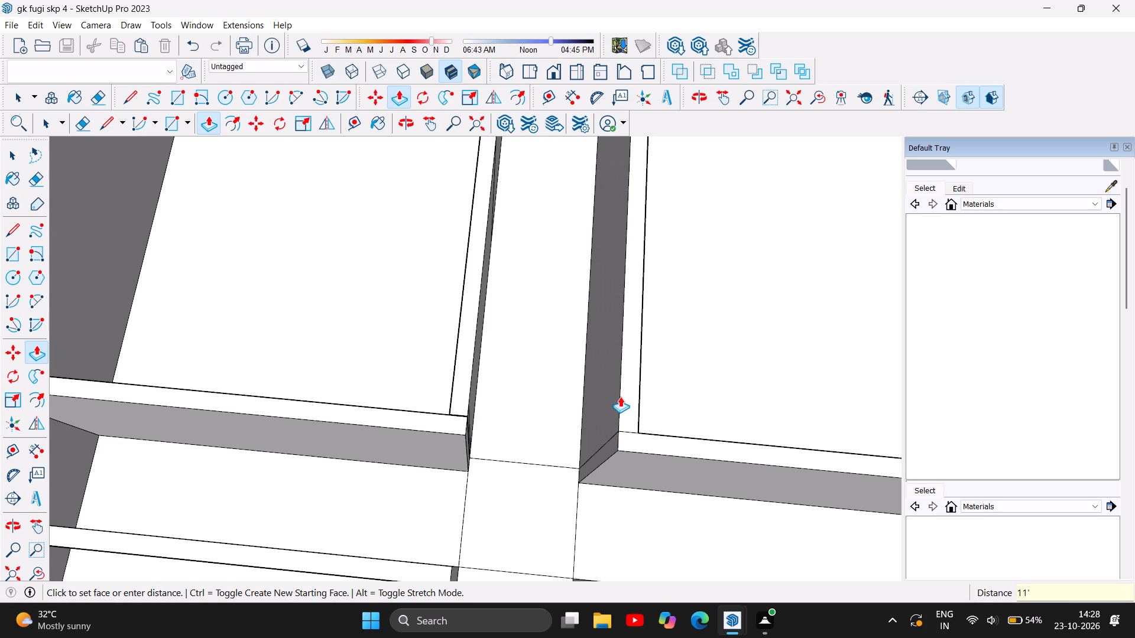
Examine the corner where the first raised rear corridor wall meets its cross-corridor wall, from above and close up.
scroll(406, 448, down, 6)
scroll(429, 395, down, 6)
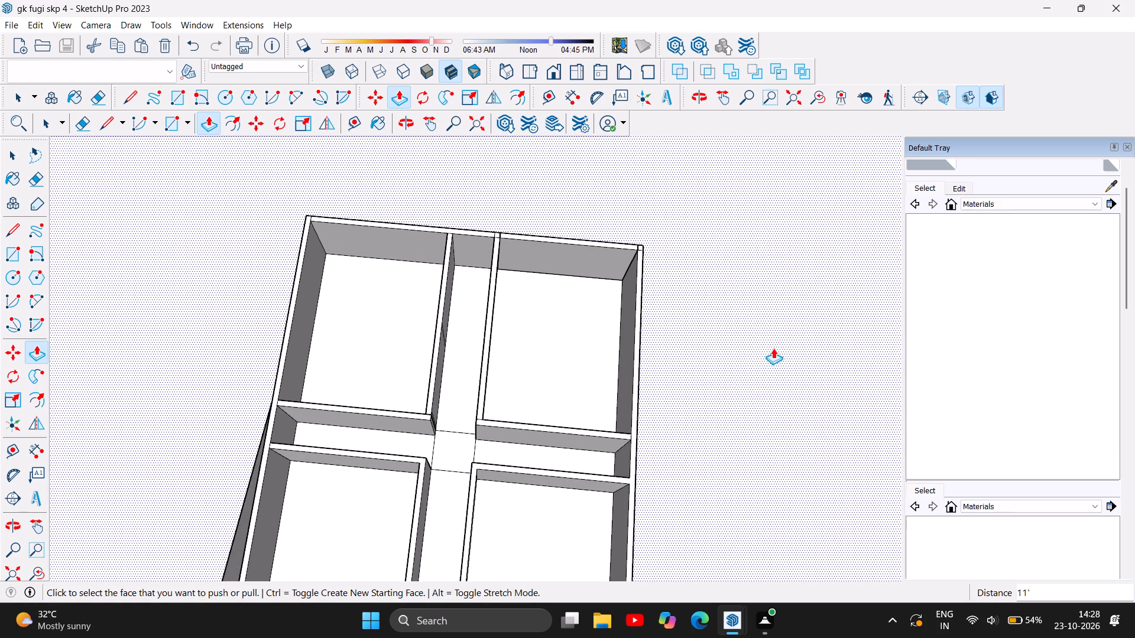
click(11, 145)
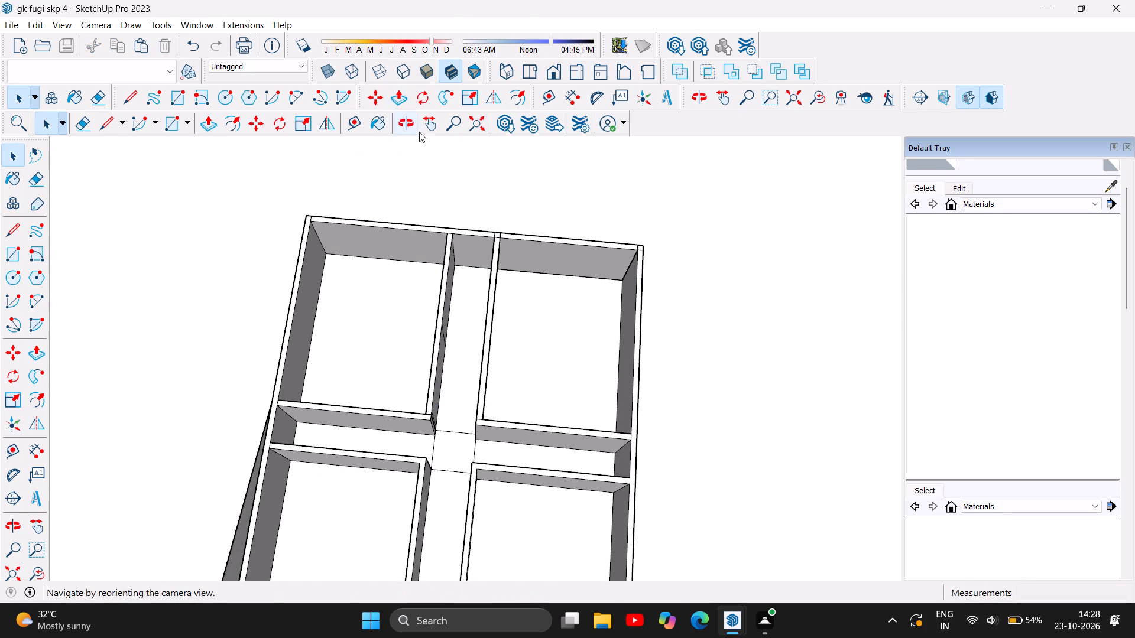
click(397, 123)
drag(586, 378, 407, 354)
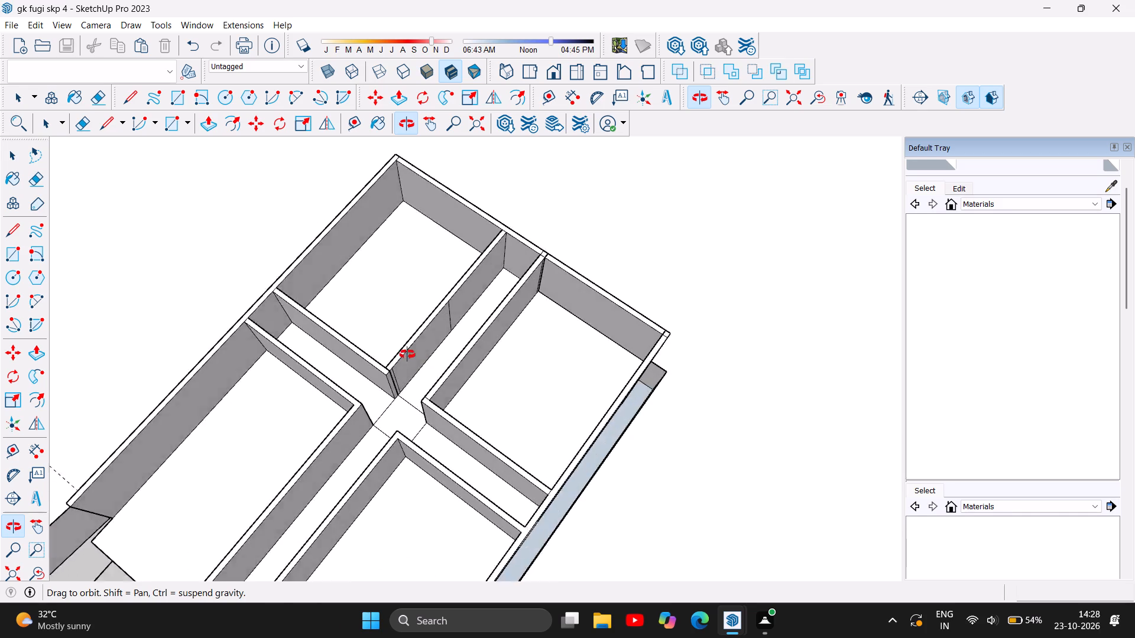
drag(407, 354, 348, 337)
scroll(380, 351, up, 5)
scroll(426, 338, up, 7)
scroll(424, 339, down, 1)
scroll(386, 408, up, 3)
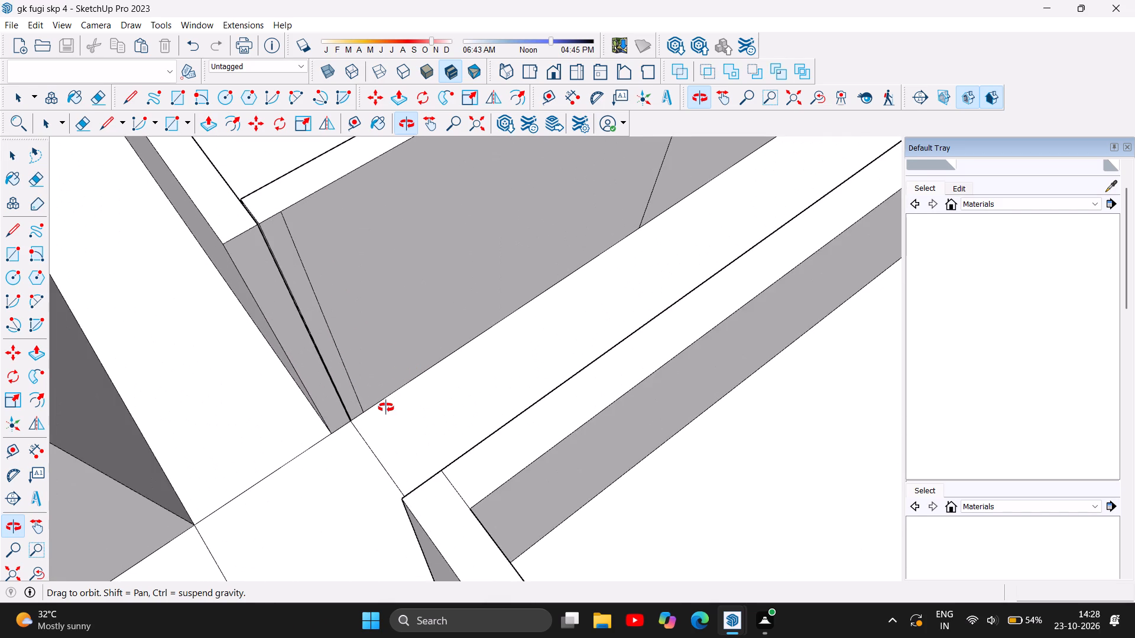
scroll(386, 408, up, 3)
drag(379, 379, 322, 429)
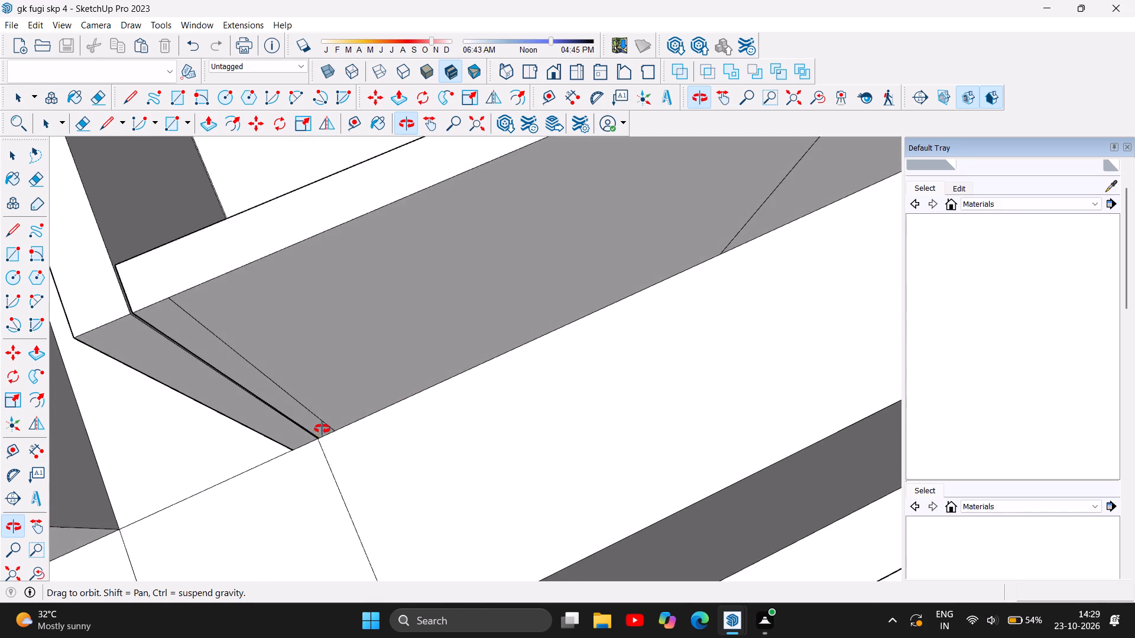
drag(322, 429, 328, 441)
scroll(119, 349, up, 5)
scroll(133, 402, up, 6)
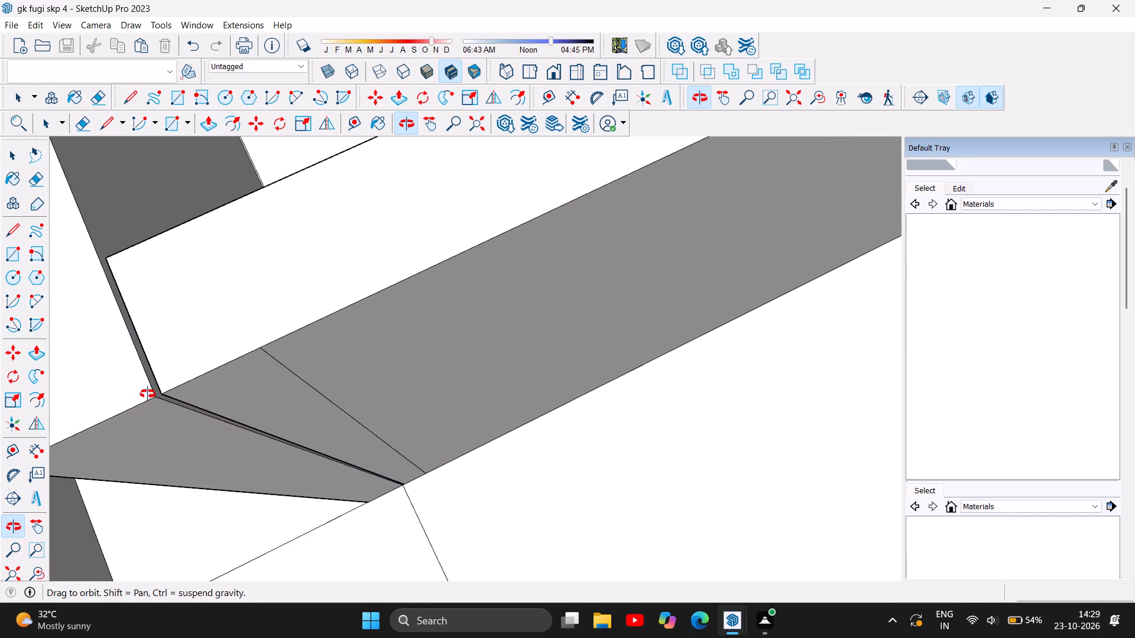
scroll(148, 394, up, 7)
scroll(369, 380, down, 6)
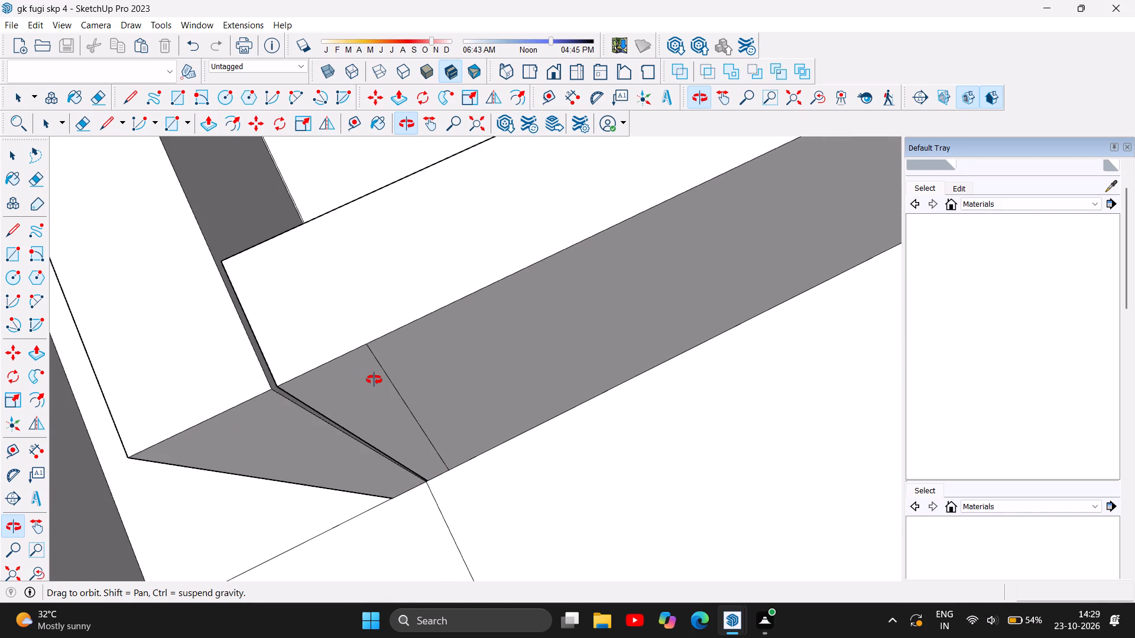
scroll(374, 380, down, 6)
scroll(358, 349, up, 13)
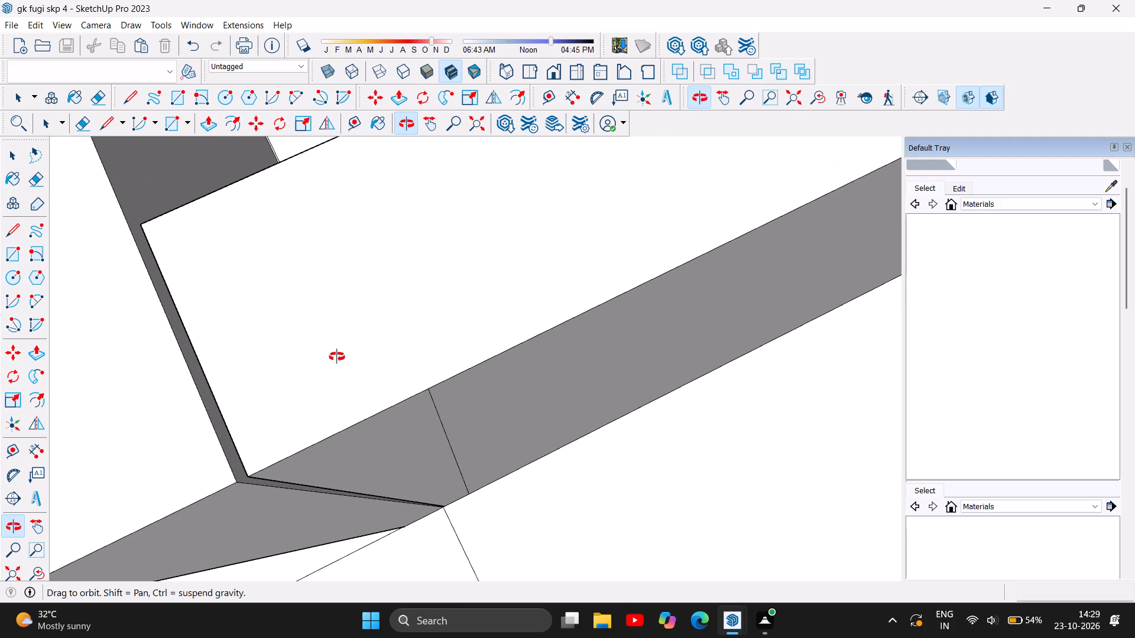
scroll(312, 390, up, 5)
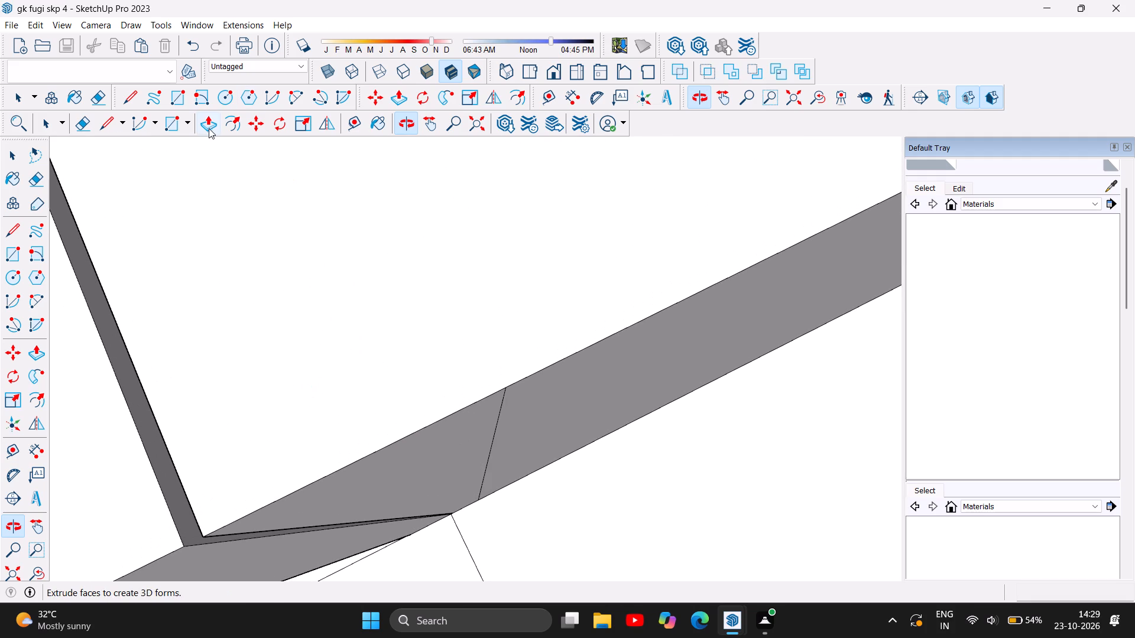
Push/Pull the top of the first raised rear corridor wall up by about 7/8", and fine-tune it by about 1/16".
click(206, 125)
drag(310, 310, 289, 313)
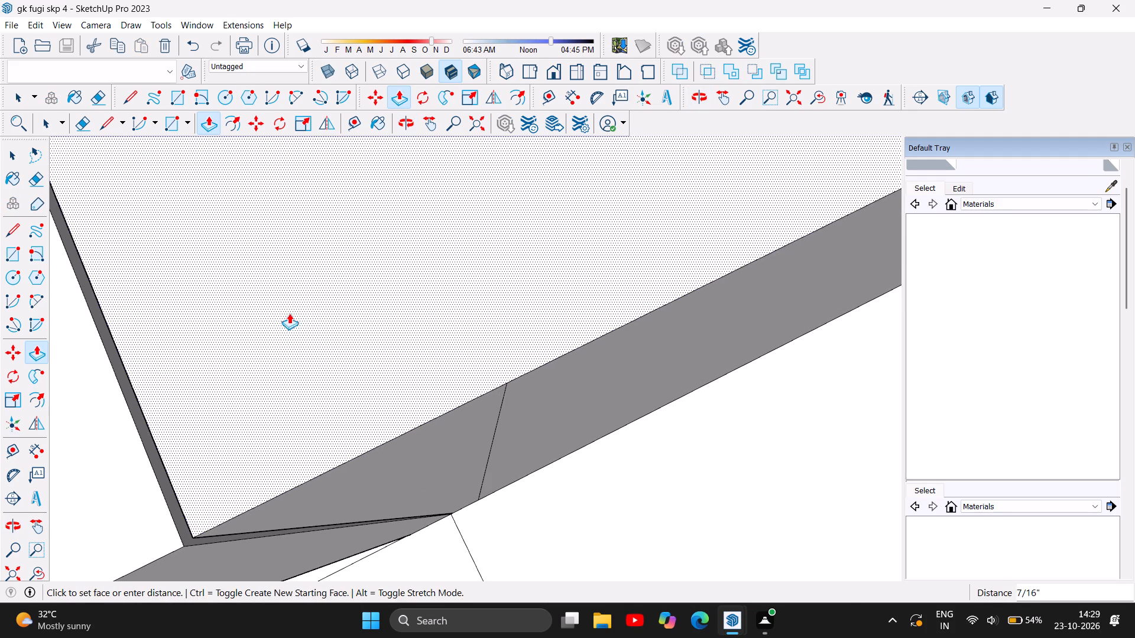
drag(289, 313, 276, 318)
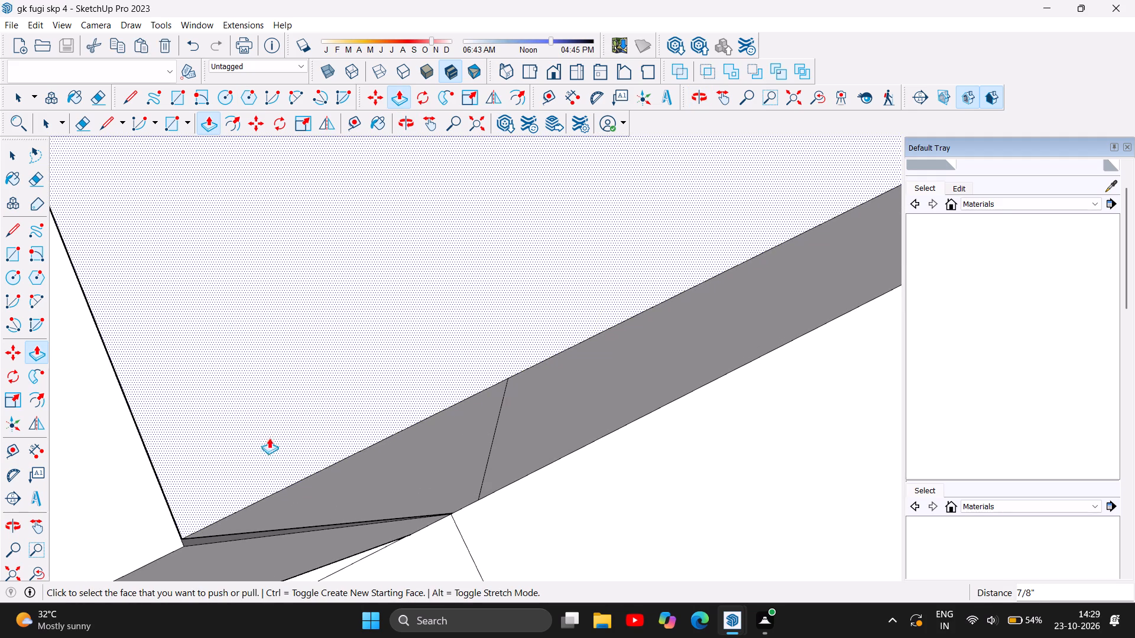
scroll(203, 554, up, 7)
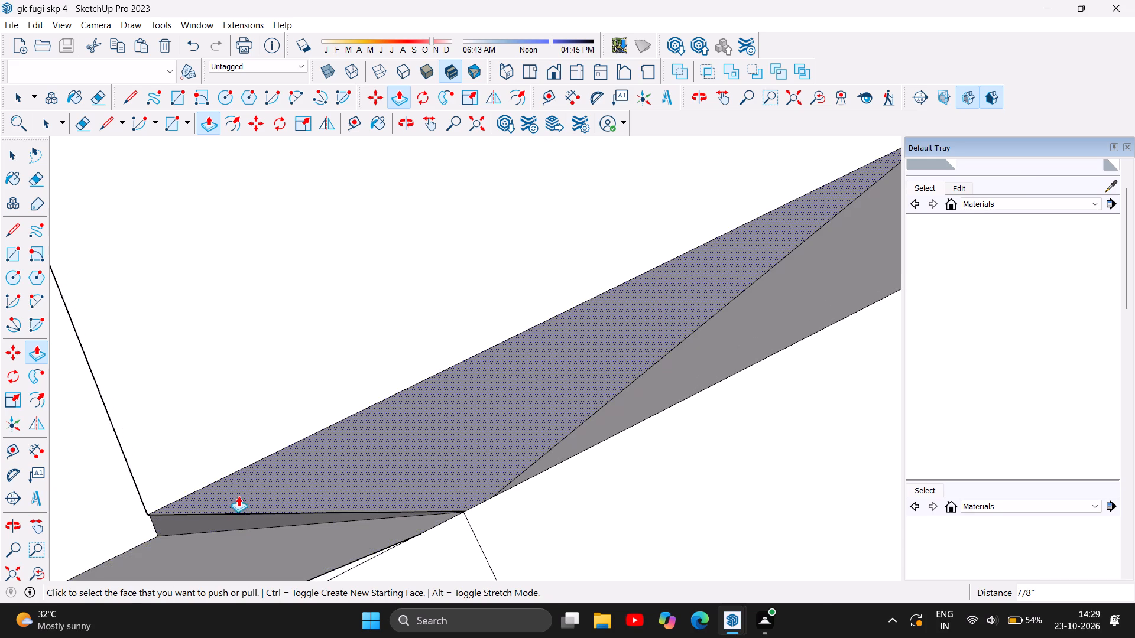
scroll(178, 518, up, 5)
drag(186, 428, 200, 438)
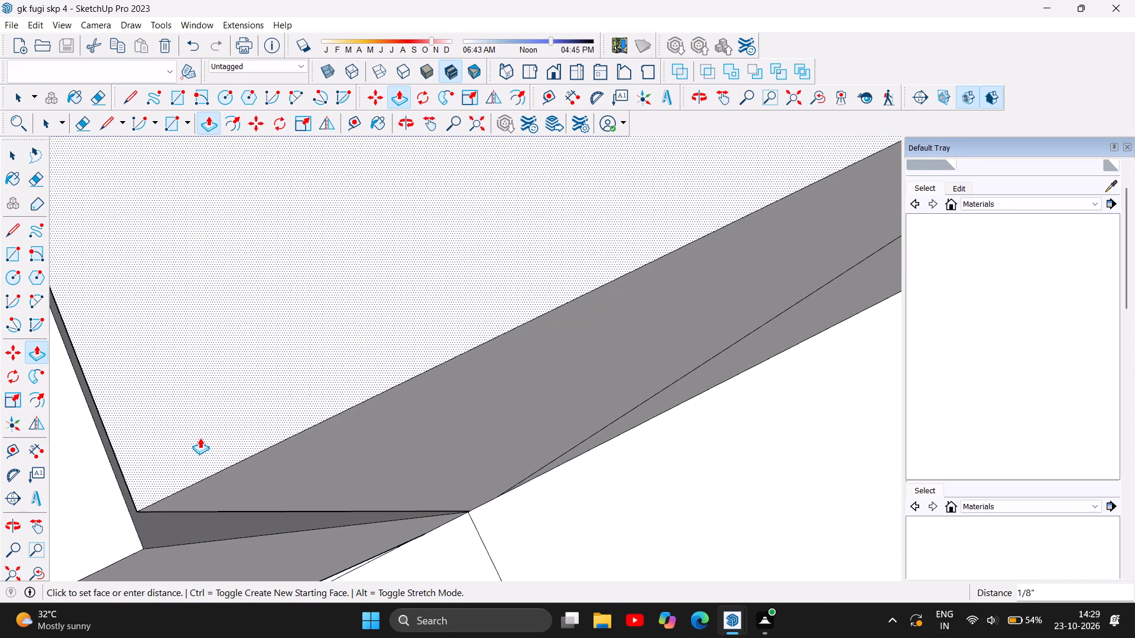
drag(200, 438, 192, 447)
scroll(122, 495, up, 3)
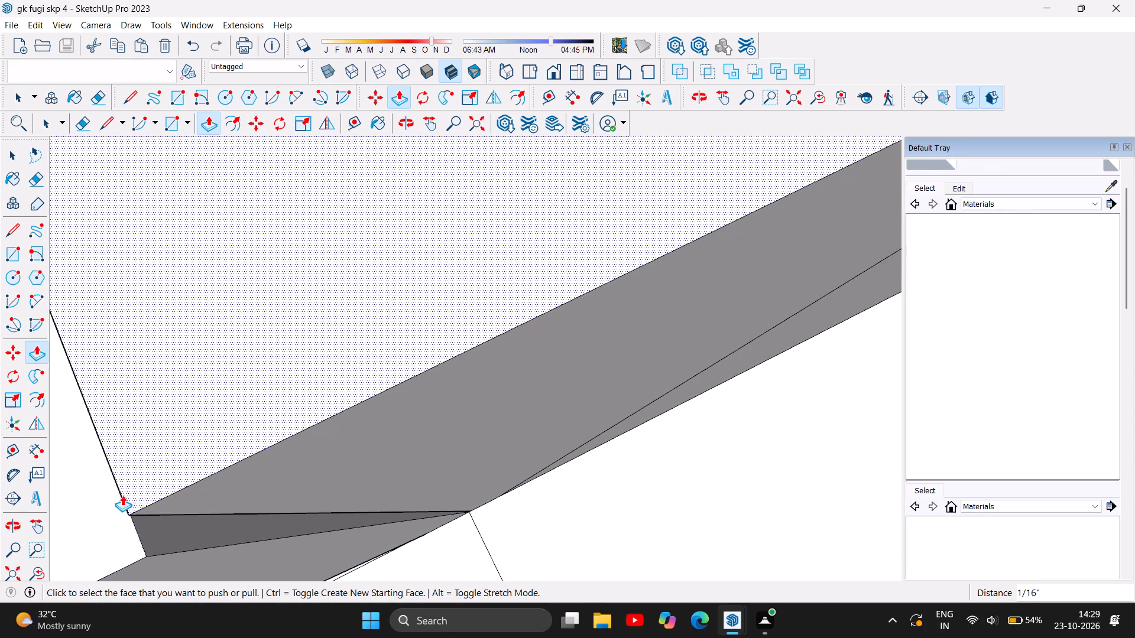
scroll(122, 495, up, 3)
drag(172, 477, 178, 471)
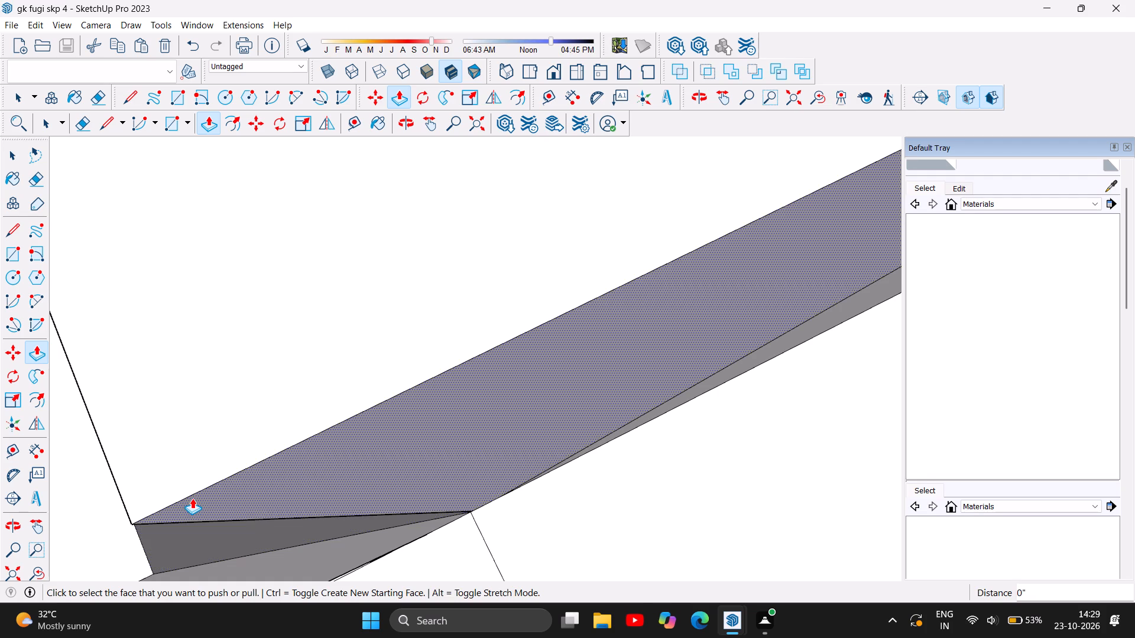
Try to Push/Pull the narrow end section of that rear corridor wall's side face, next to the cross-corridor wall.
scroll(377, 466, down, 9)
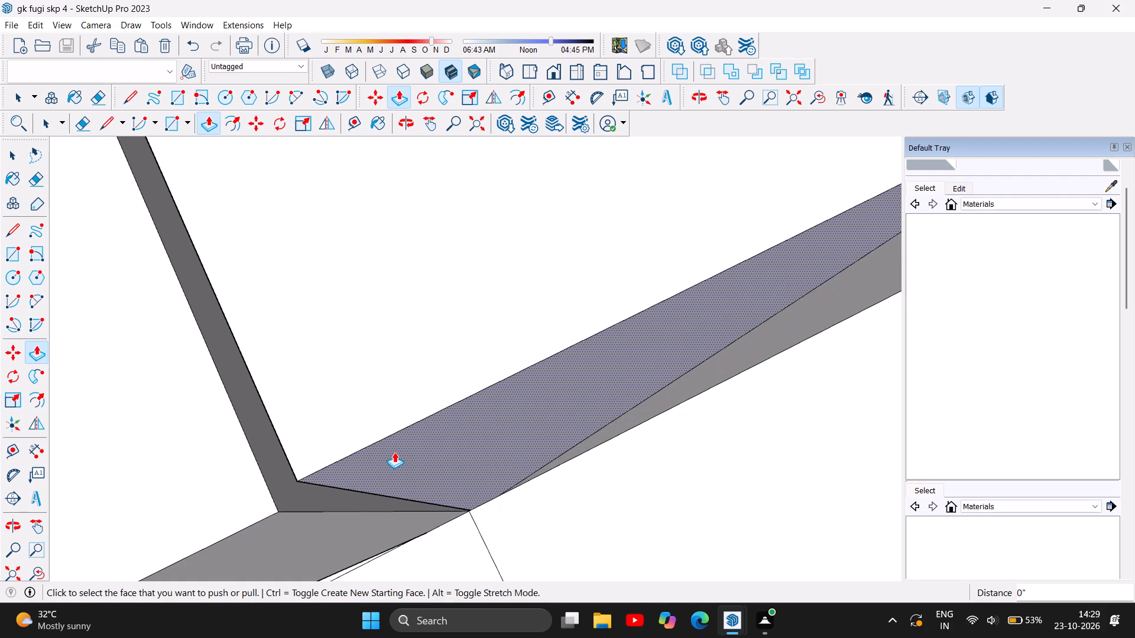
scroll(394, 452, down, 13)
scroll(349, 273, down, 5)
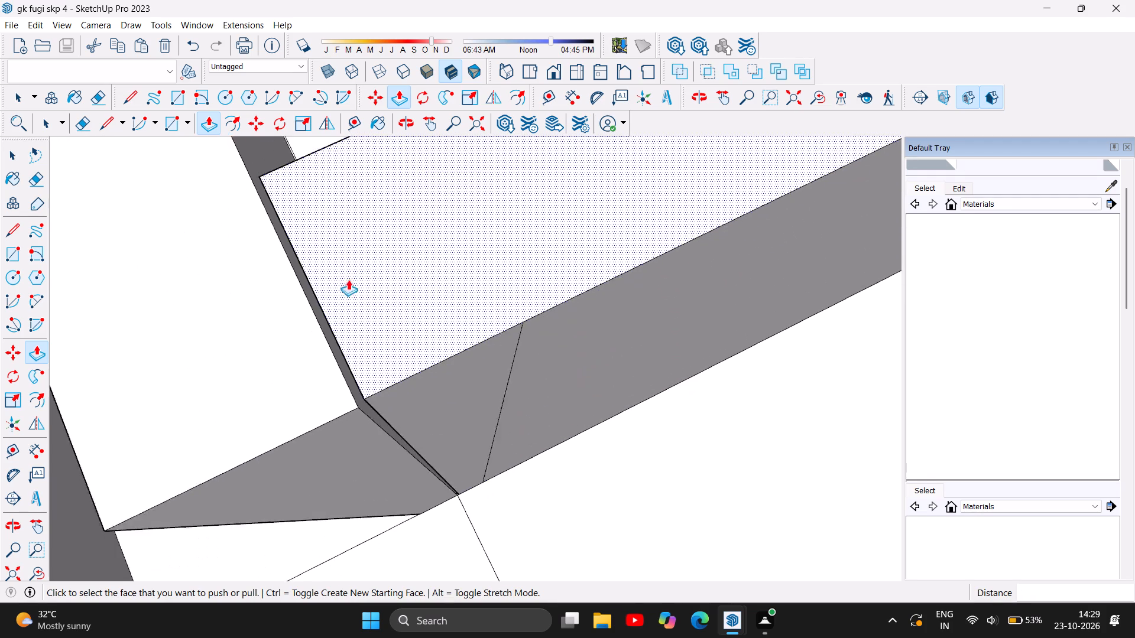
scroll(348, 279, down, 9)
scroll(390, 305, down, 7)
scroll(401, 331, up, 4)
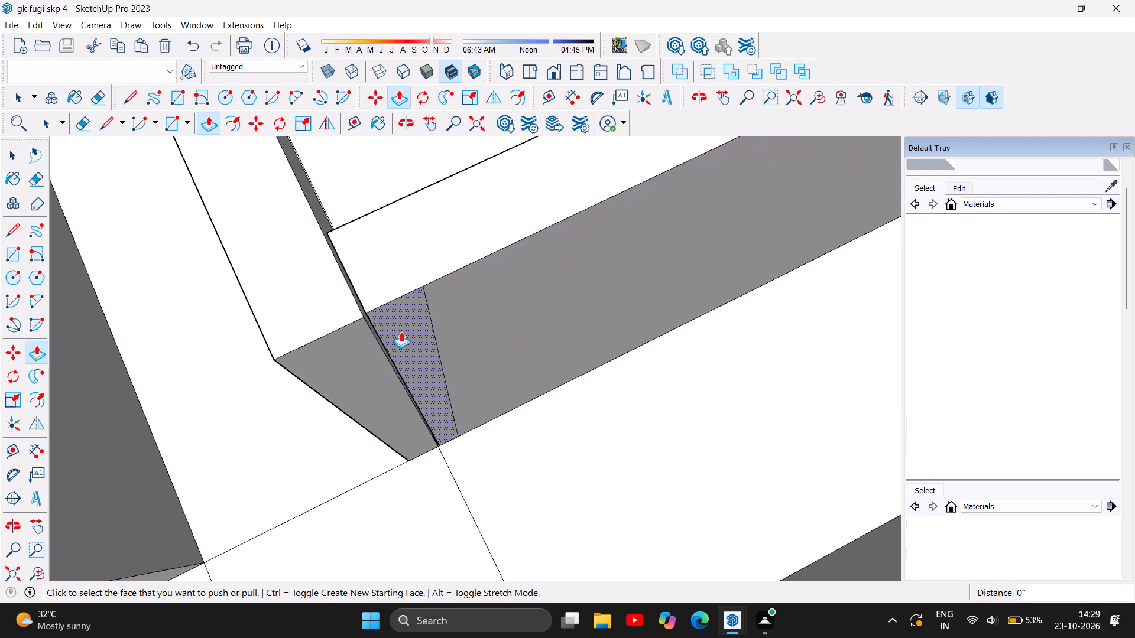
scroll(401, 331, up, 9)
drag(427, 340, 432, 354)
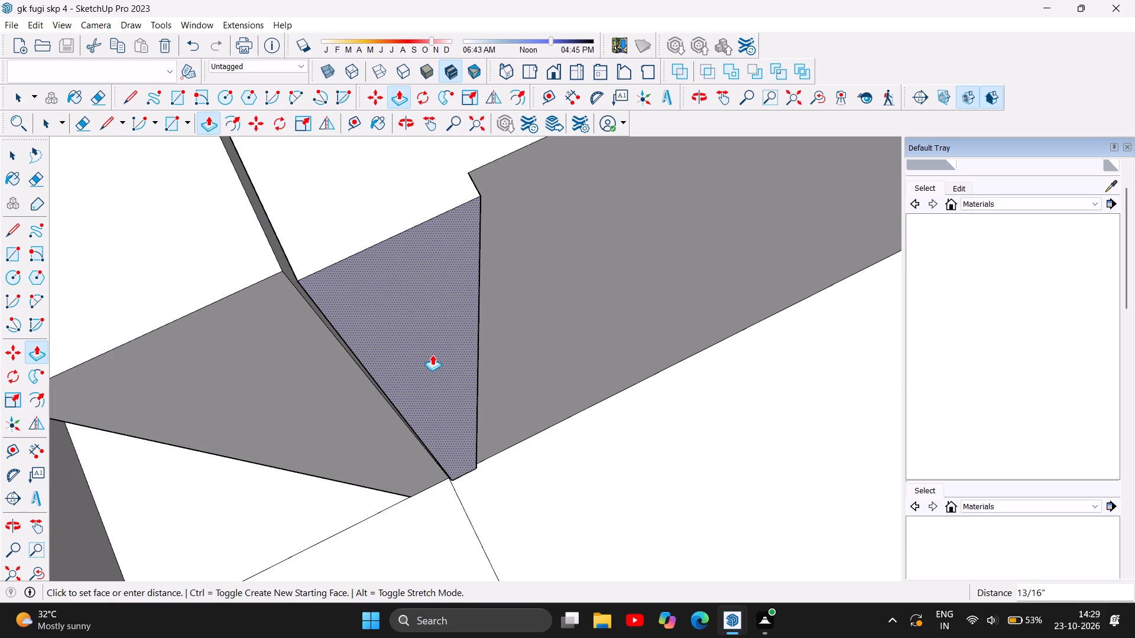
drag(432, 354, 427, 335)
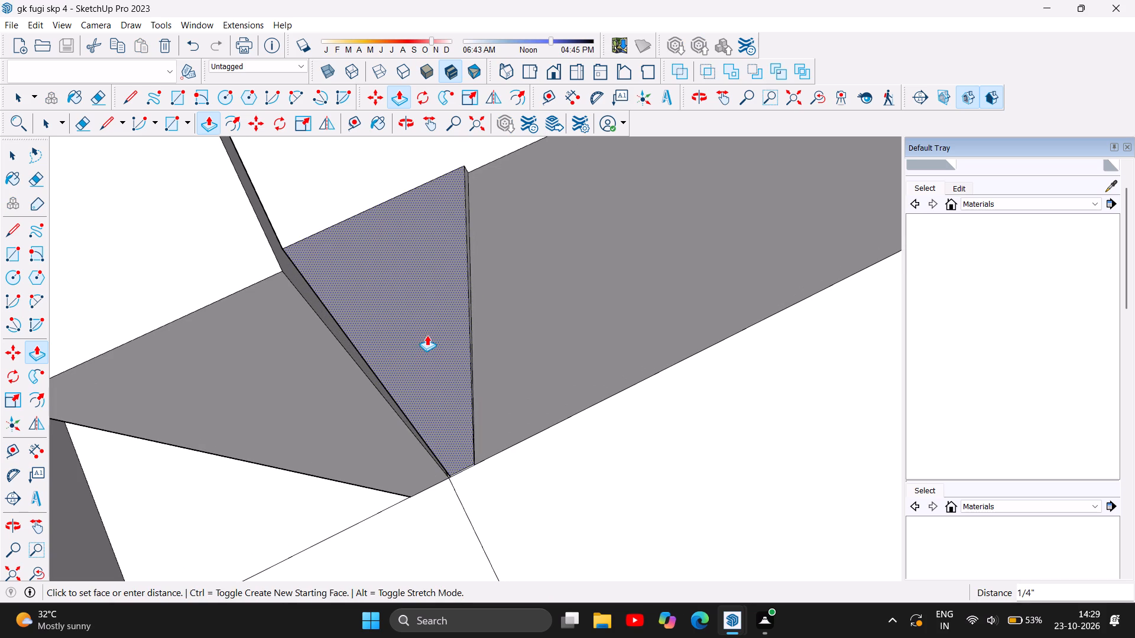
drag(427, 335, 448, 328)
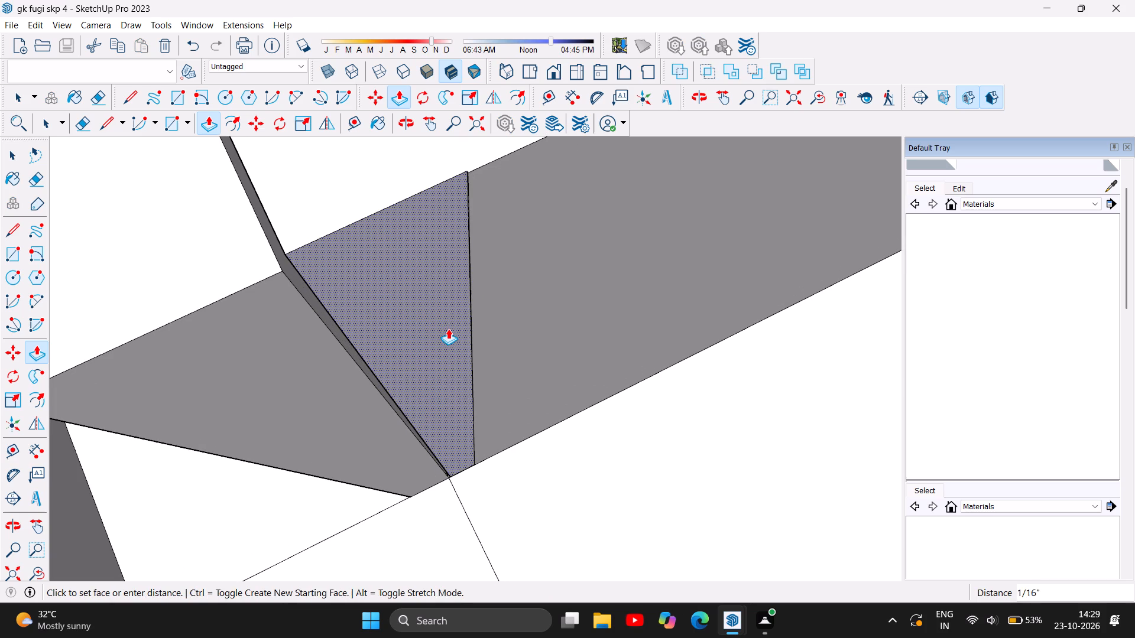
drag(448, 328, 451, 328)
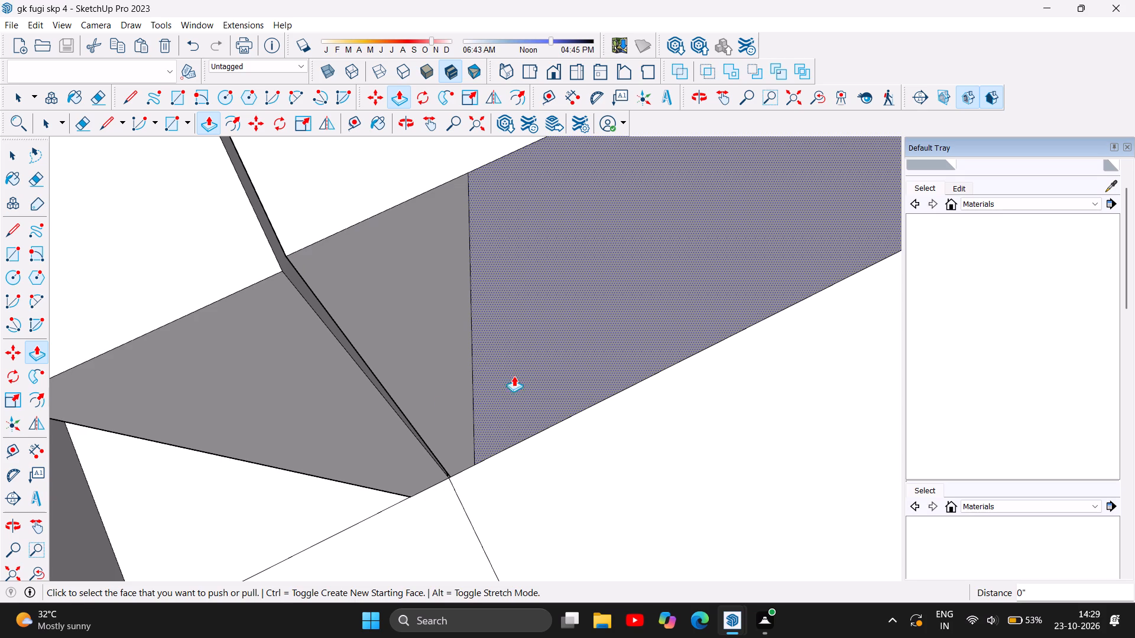
Push/Pull the narrow joint face between the cross-corridor wall and rear corridor wall by about 3/8" to close the gap.
drag(340, 395, 346, 355)
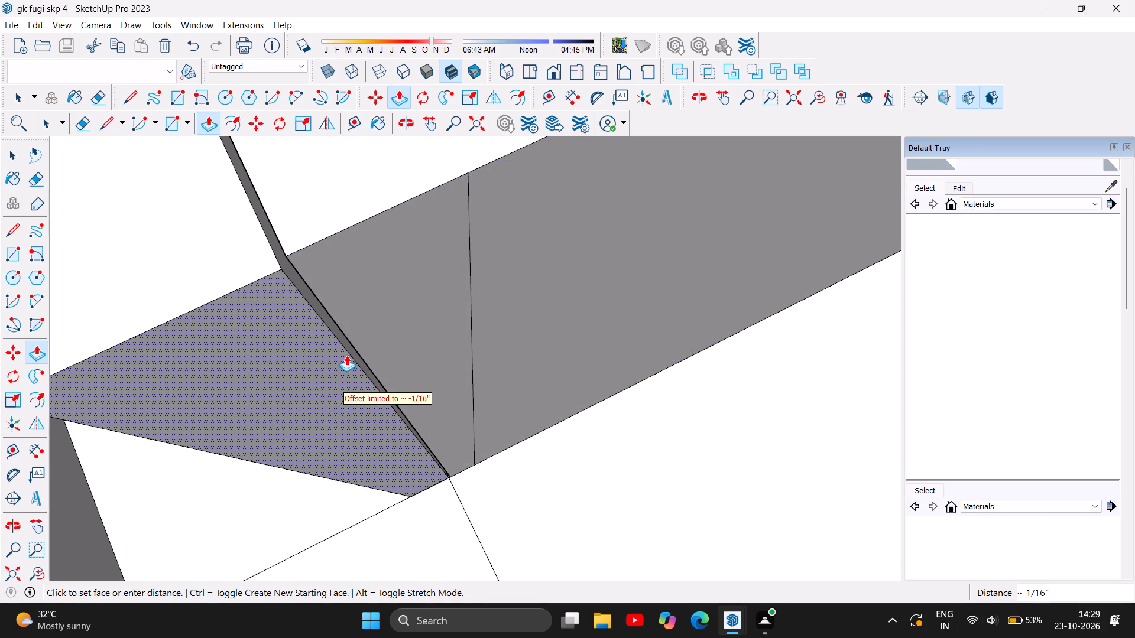
drag(346, 355, 346, 354)
drag(280, 325, 306, 280)
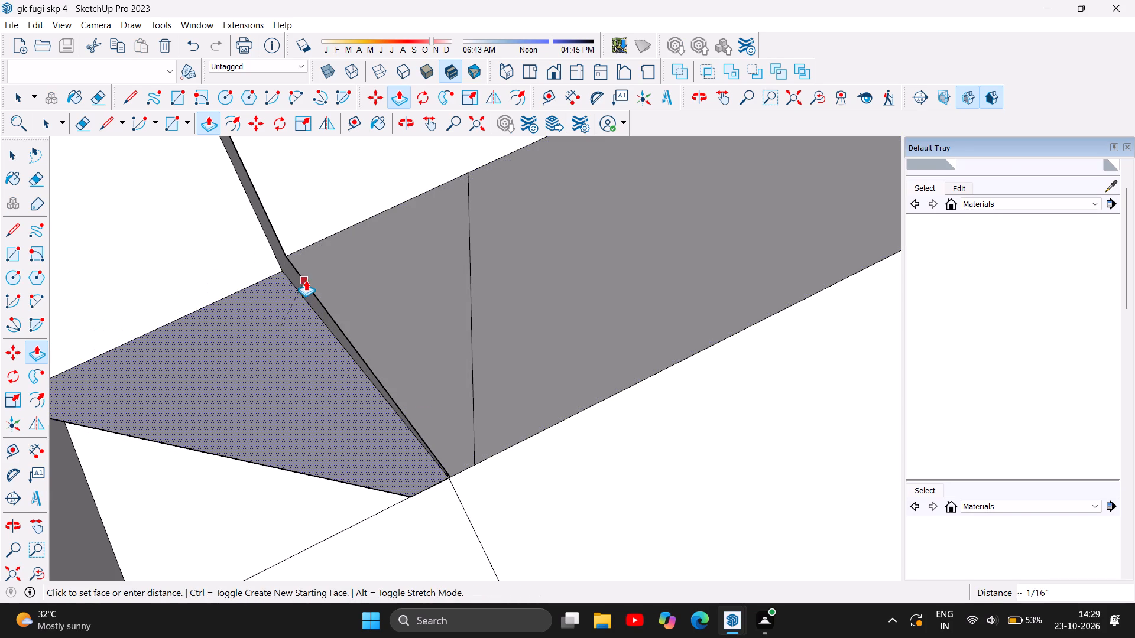
drag(306, 280, 296, 255)
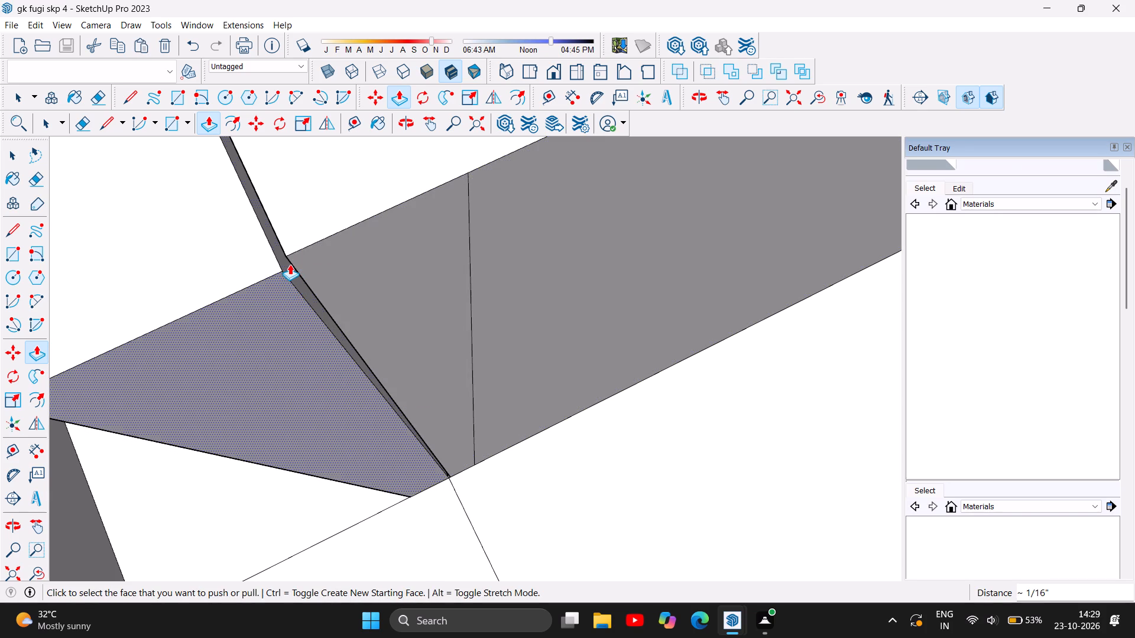
drag(289, 263, 300, 256)
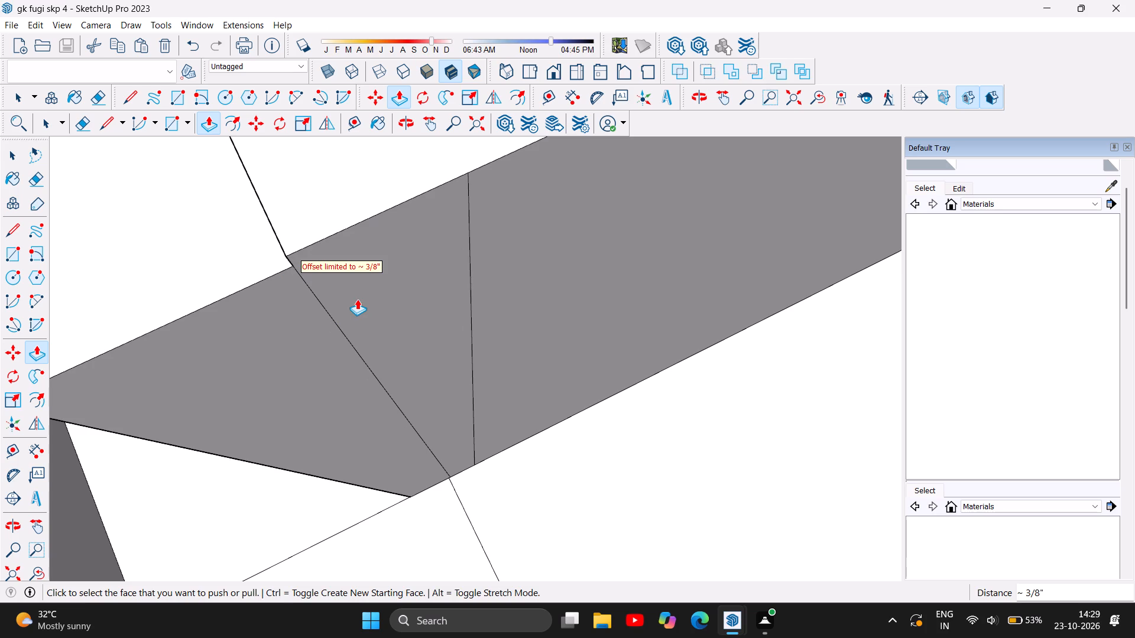
Push/Pull the top of the cross-corridor wall by 13/16" so it sits flush with the rear corridor wall's top.
scroll(427, 388, down, 4)
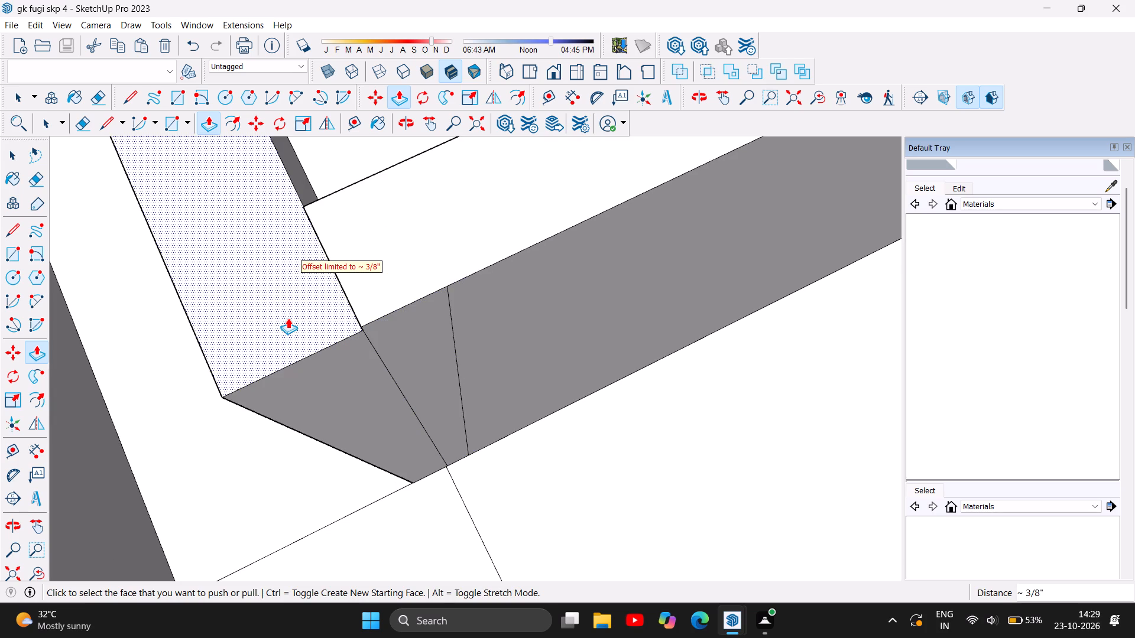
drag(288, 318, 289, 308)
scroll(335, 434, down, 6)
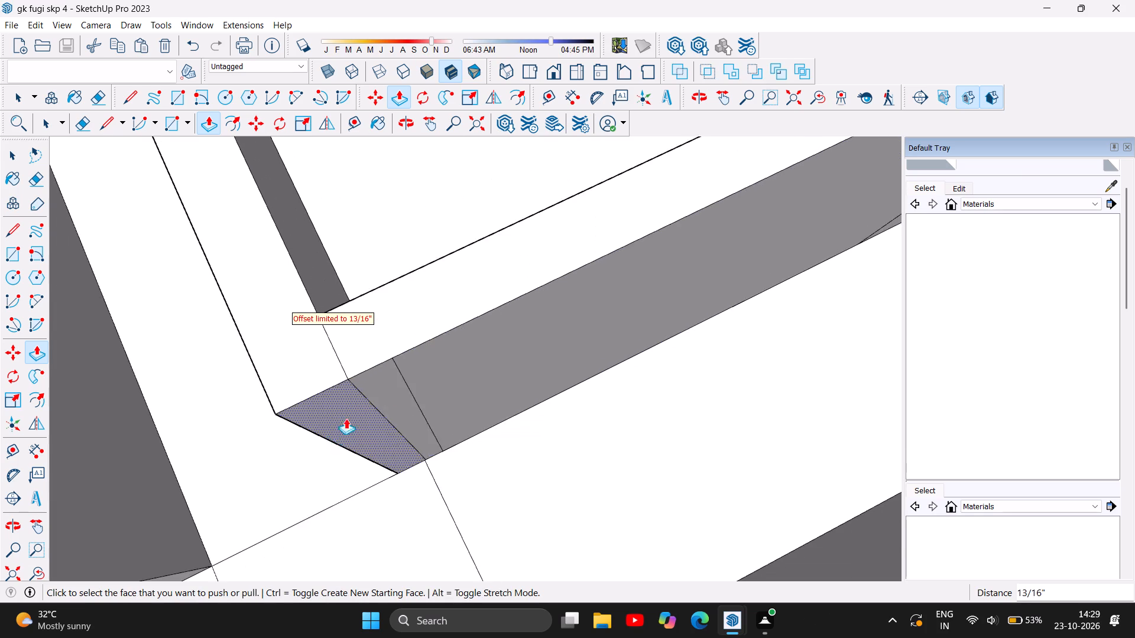
scroll(404, 379, down, 12)
scroll(372, 429, down, 2)
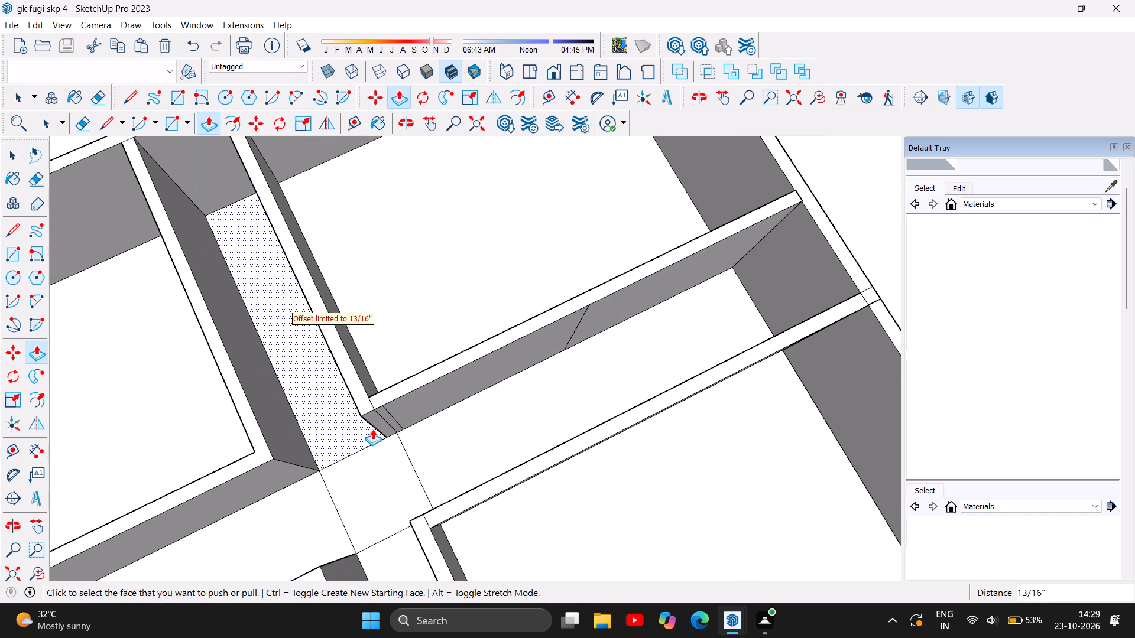
Delete the two closely spaced stray edges on the corridor wall's side face beside the corridor crossing.
click(16, 157)
scroll(419, 442, up, 3)
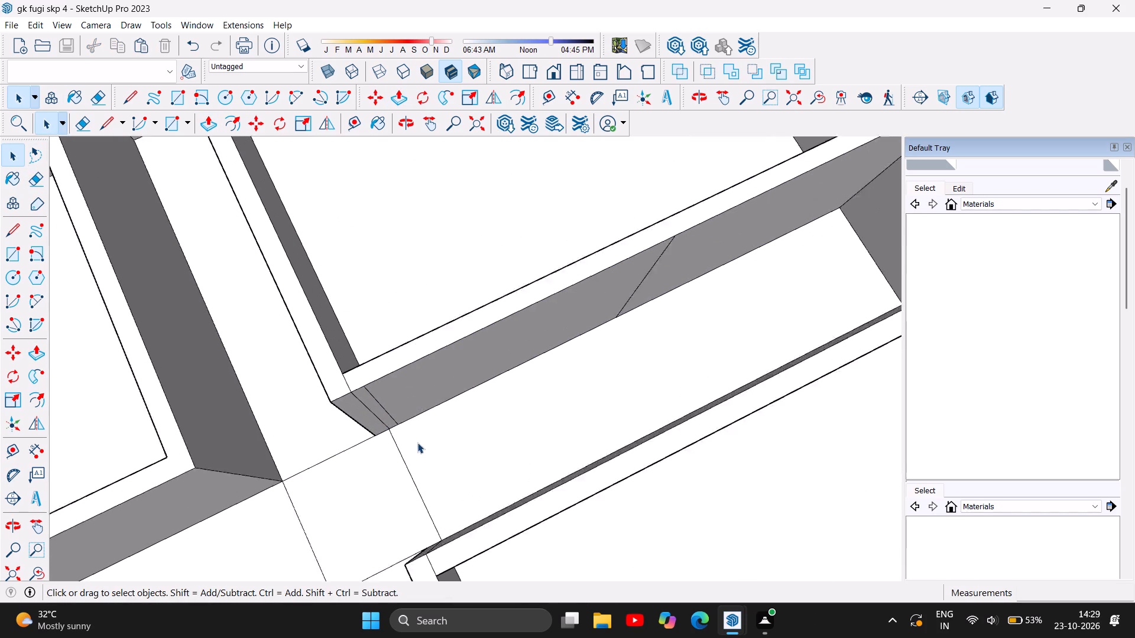
scroll(417, 442, up, 3)
scroll(371, 414, up, 7)
click(351, 401)
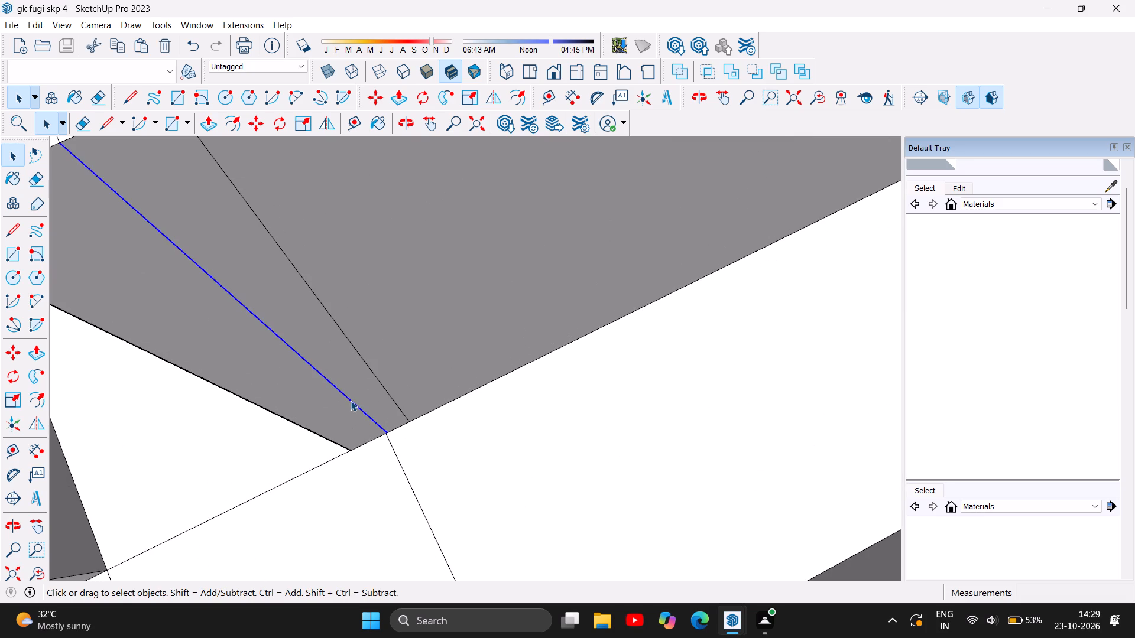
key(Delete)
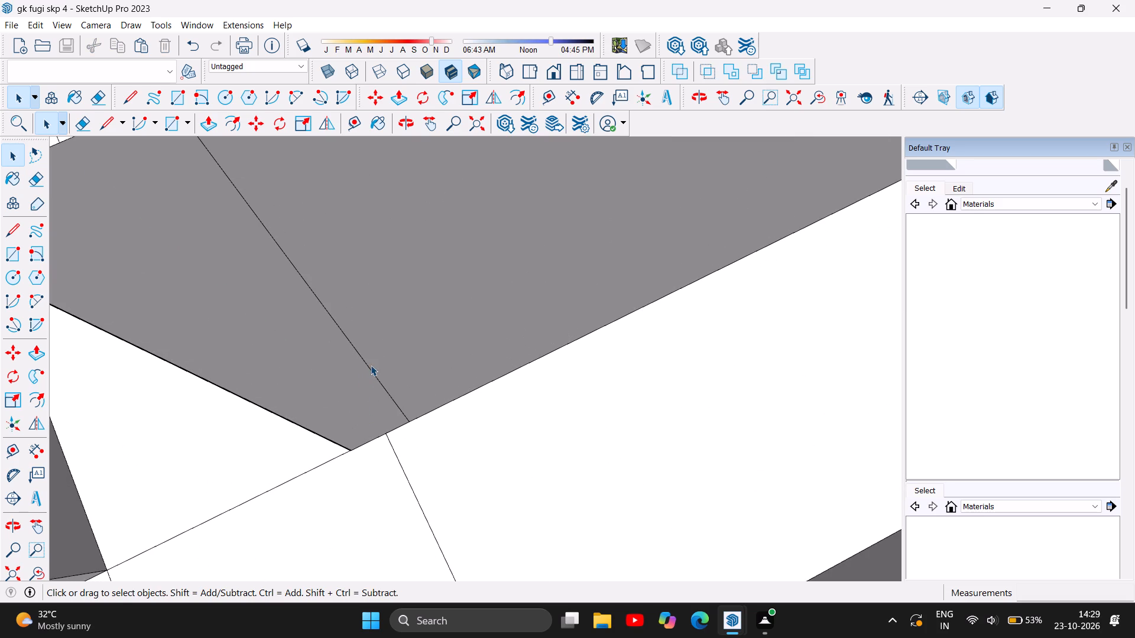
click(366, 366)
key(Delete)
Delete the remaining seam edge midway along the same corridor wall's side face.
scroll(304, 450, down, 8)
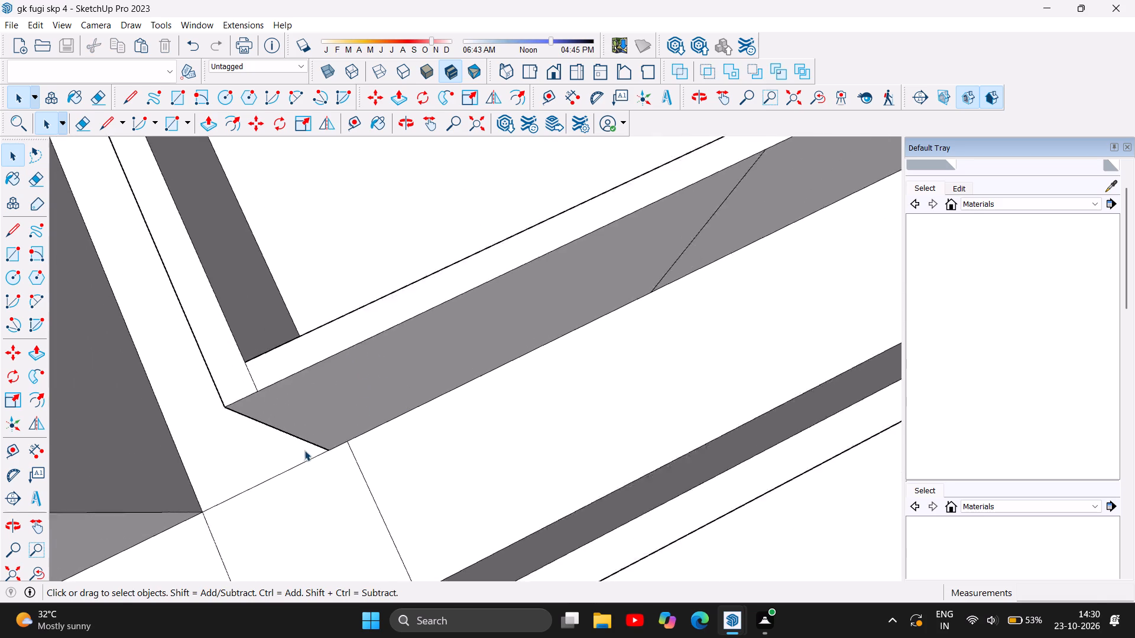
scroll(304, 450, down, 2)
scroll(604, 293, up, 5)
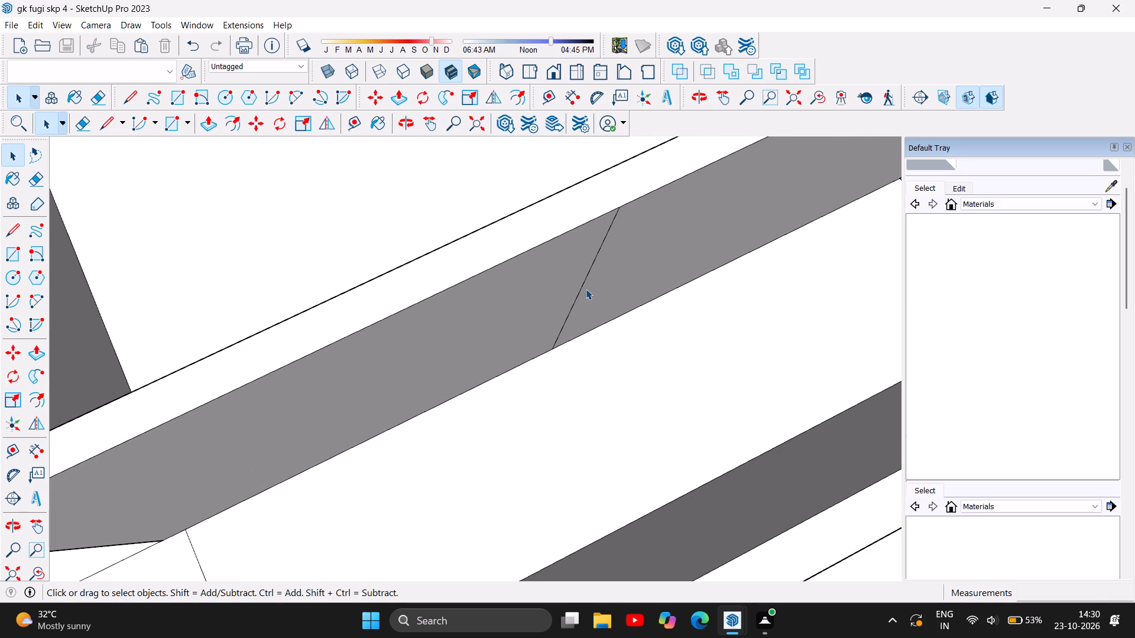
click(586, 289)
click(579, 293)
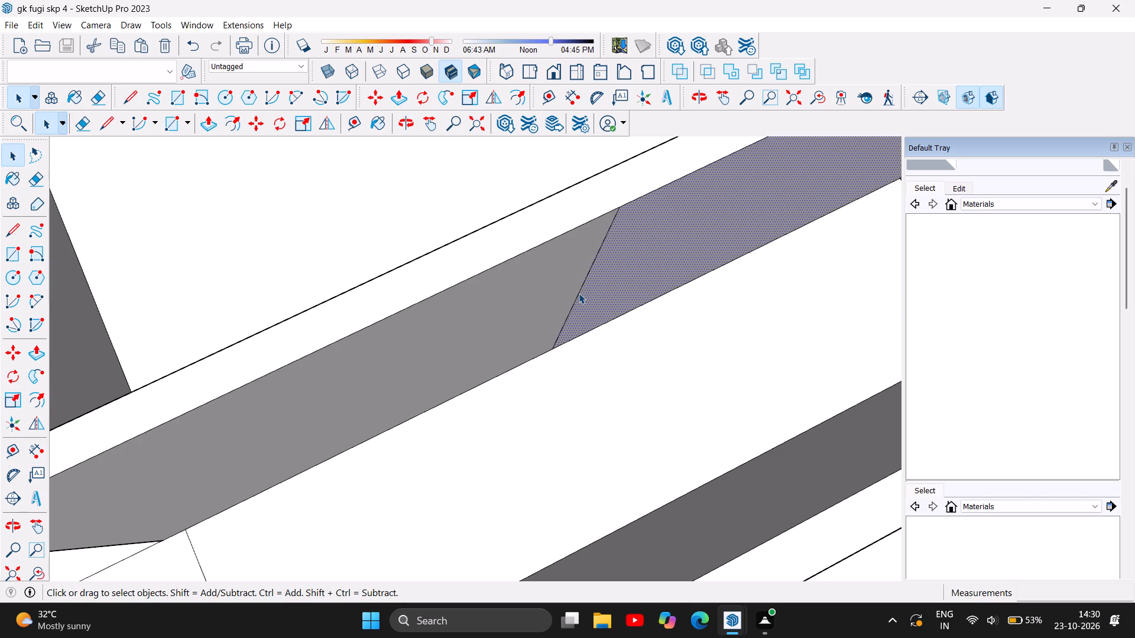
key(Delete)
Delete the short seam edge across the wall tops at the corner where the two corridor walls meet.
scroll(555, 339, down, 11)
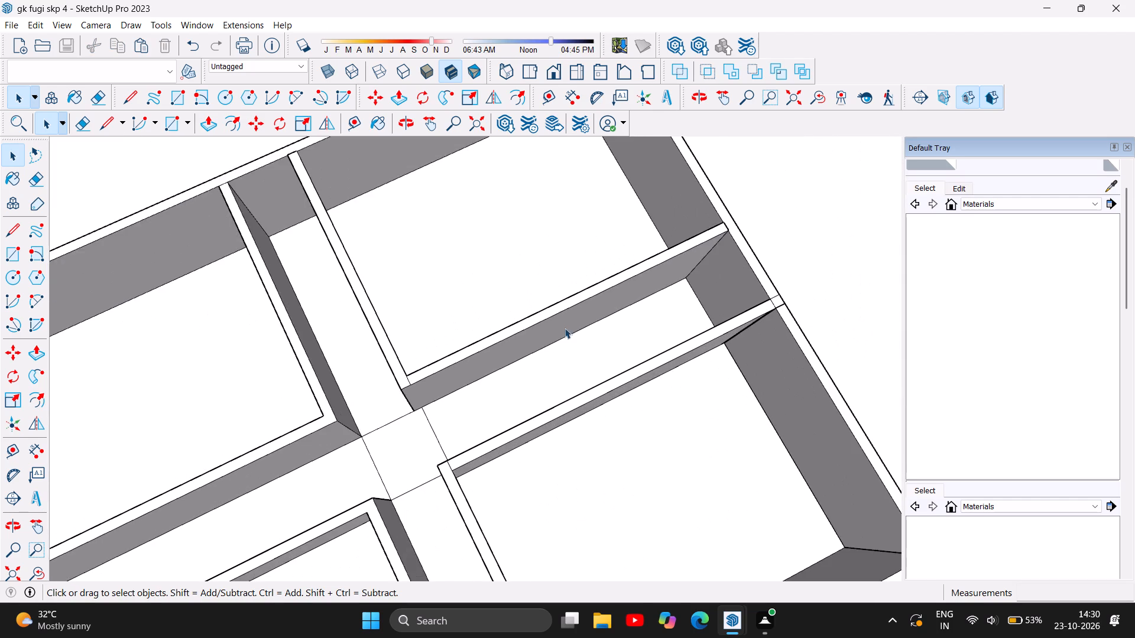
scroll(565, 328, down, 3)
scroll(446, 364, up, 13)
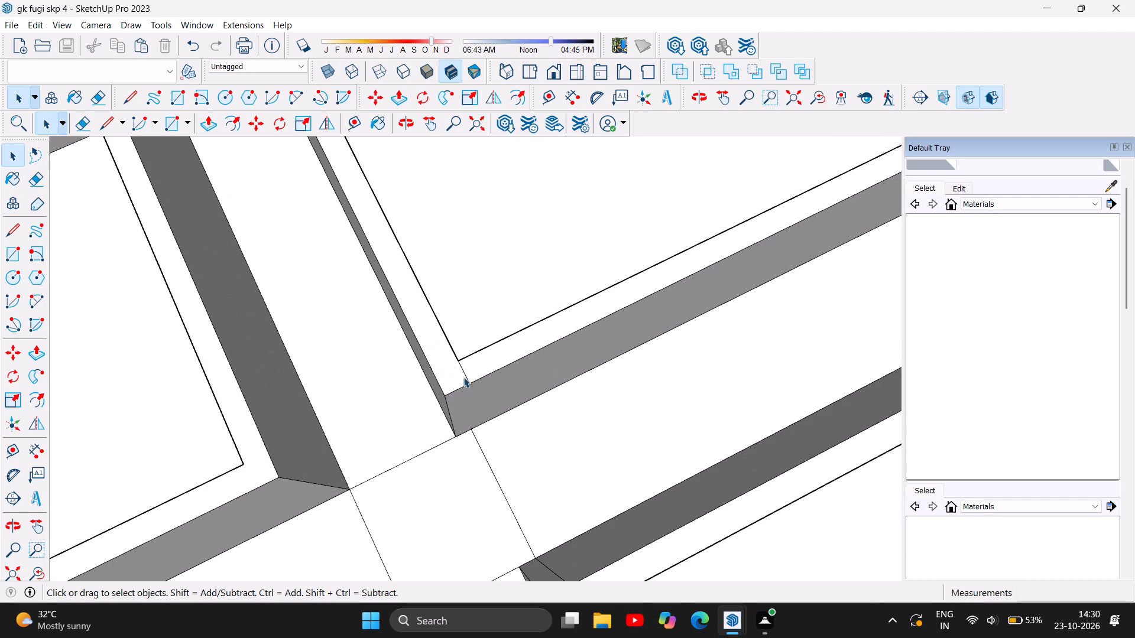
click(466, 373)
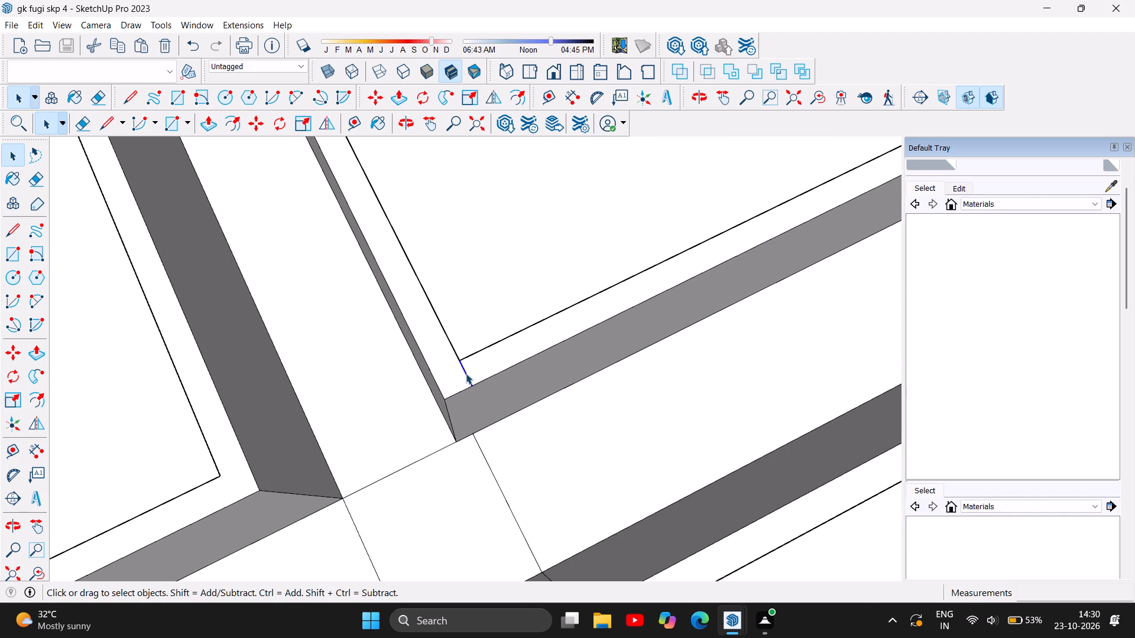
key(Delete)
Examine the walls and floor slab of both storeys from above and from the building's open front.
scroll(463, 380, down, 15)
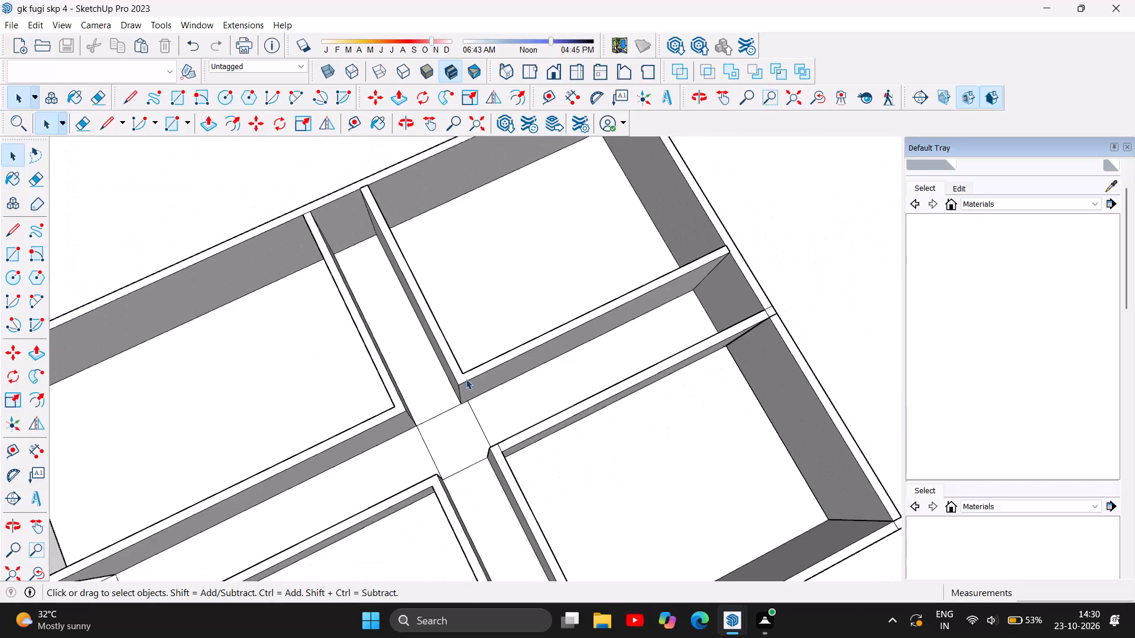
scroll(466, 379, down, 7)
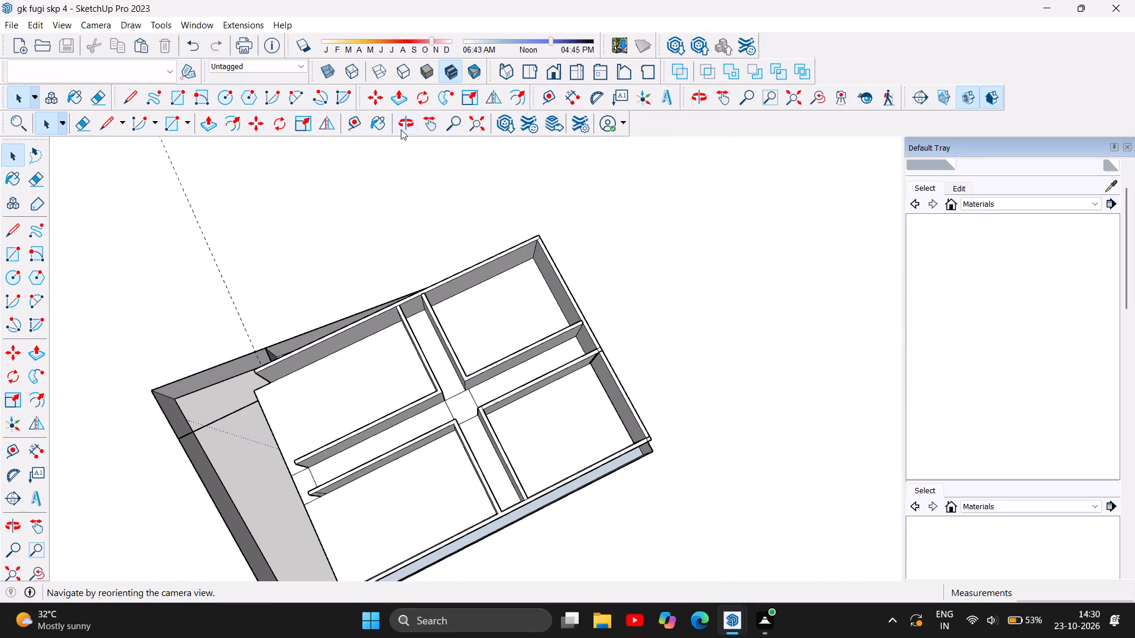
click(409, 125)
drag(459, 489, 703, 268)
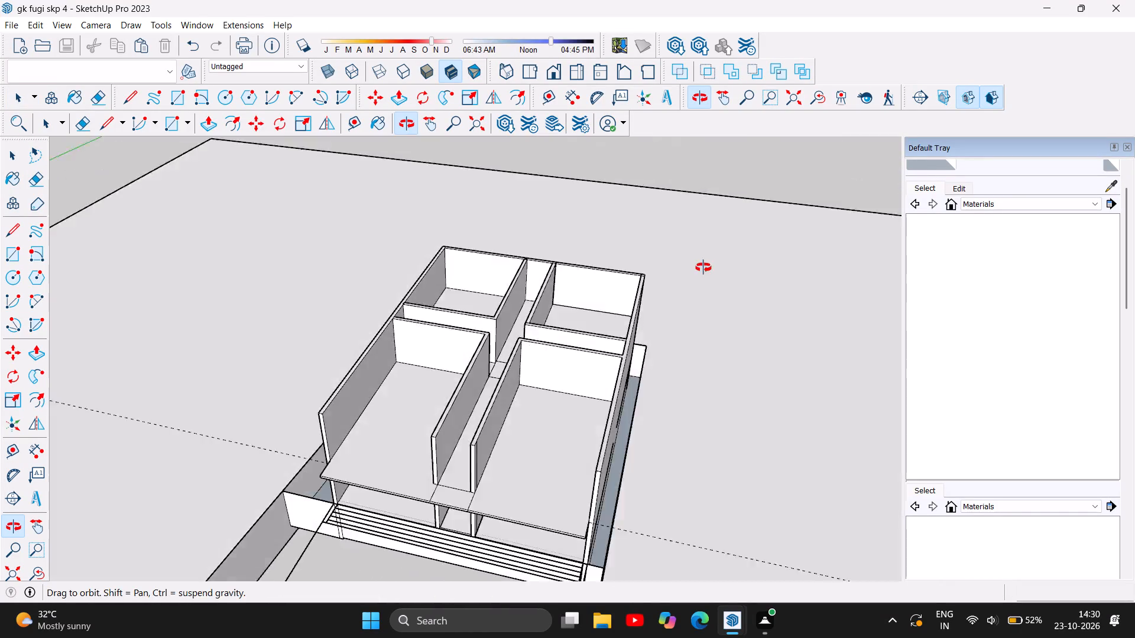
drag(703, 268, 776, 218)
drag(524, 476, 512, 382)
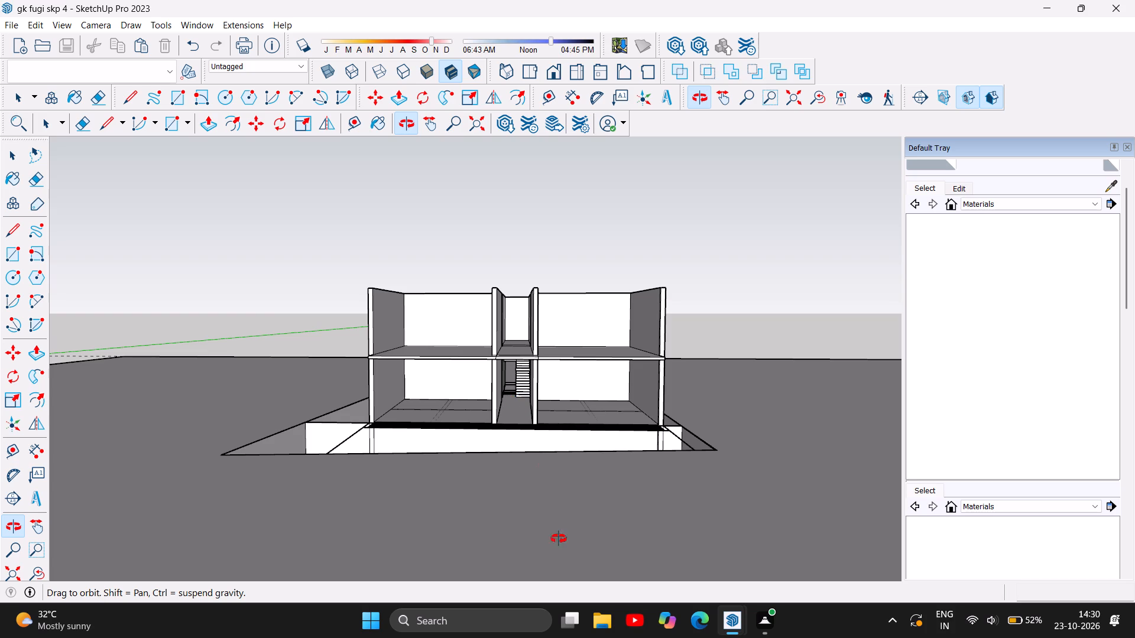
scroll(430, 389, up, 11)
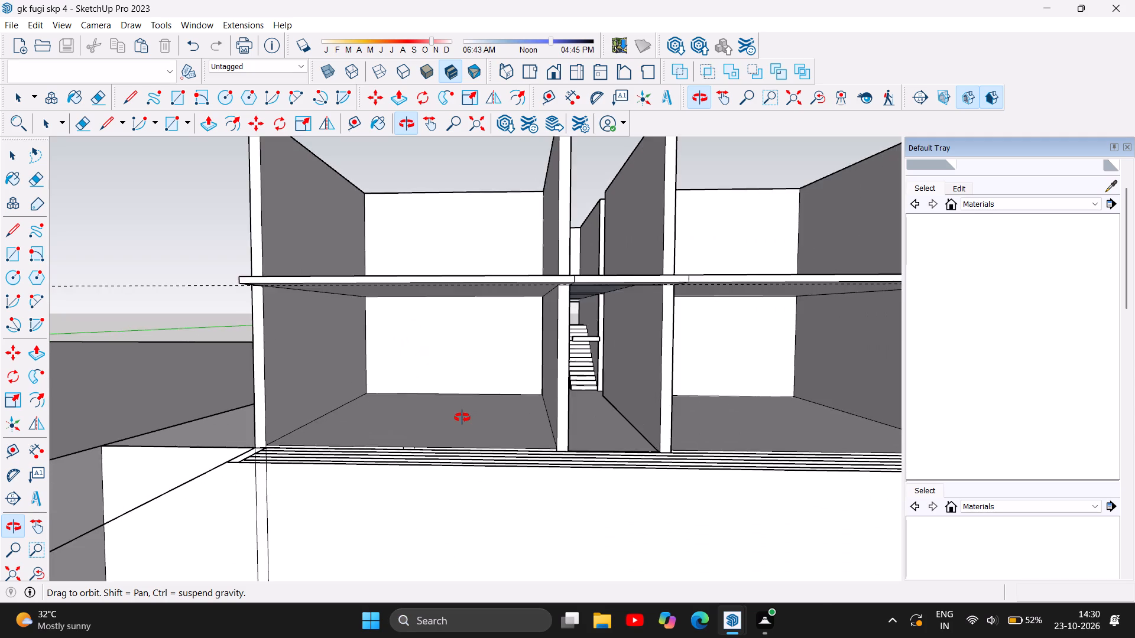
scroll(468, 417, up, 3)
drag(400, 415, 480, 433)
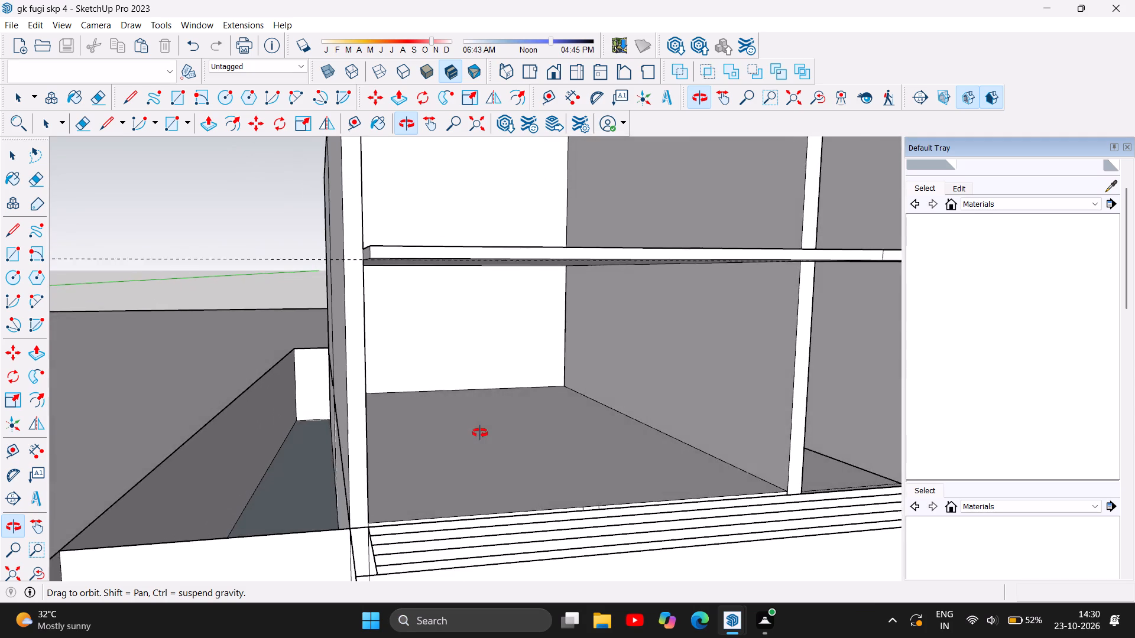
drag(480, 433, 297, 415)
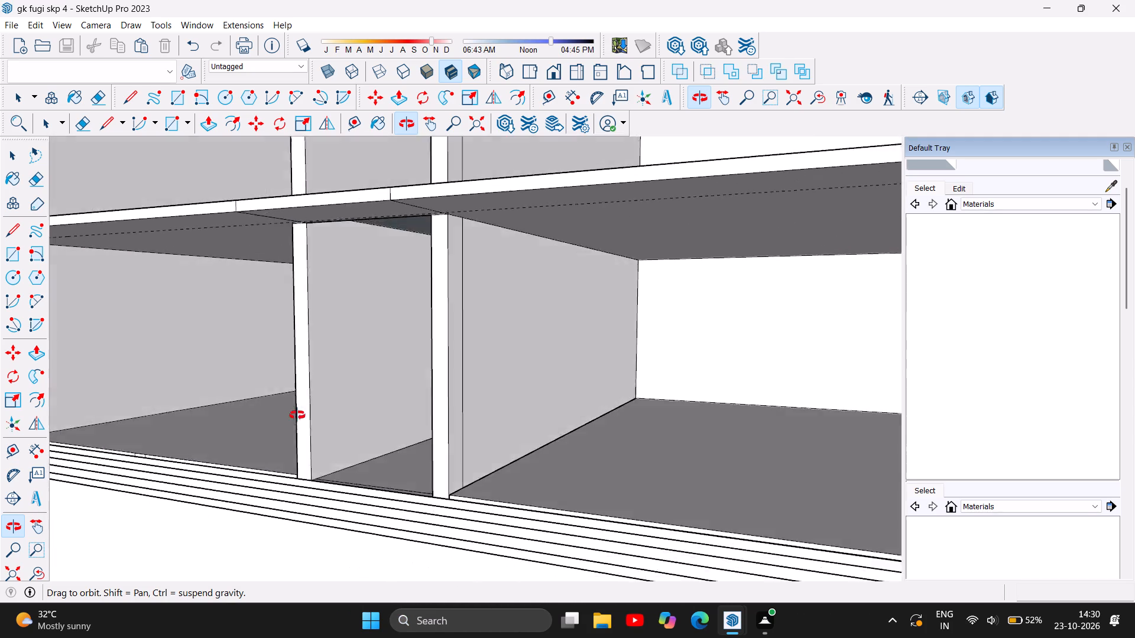
drag(297, 415, 355, 416)
scroll(362, 421, down, 7)
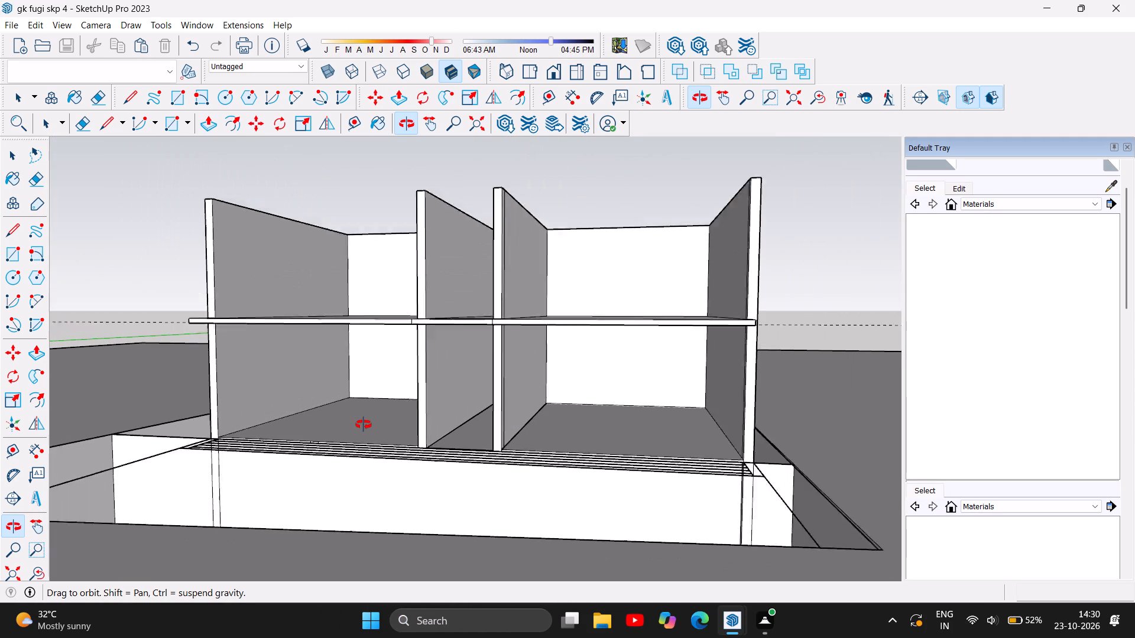
scroll(364, 425, down, 1)
drag(406, 415, 503, 454)
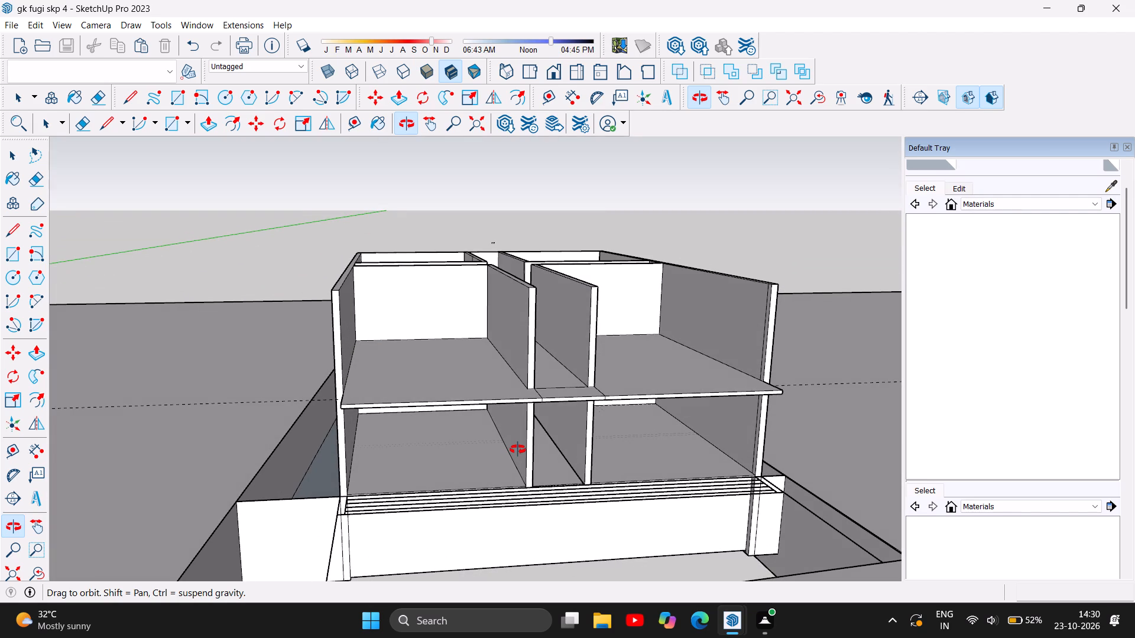
drag(530, 431, 480, 431)
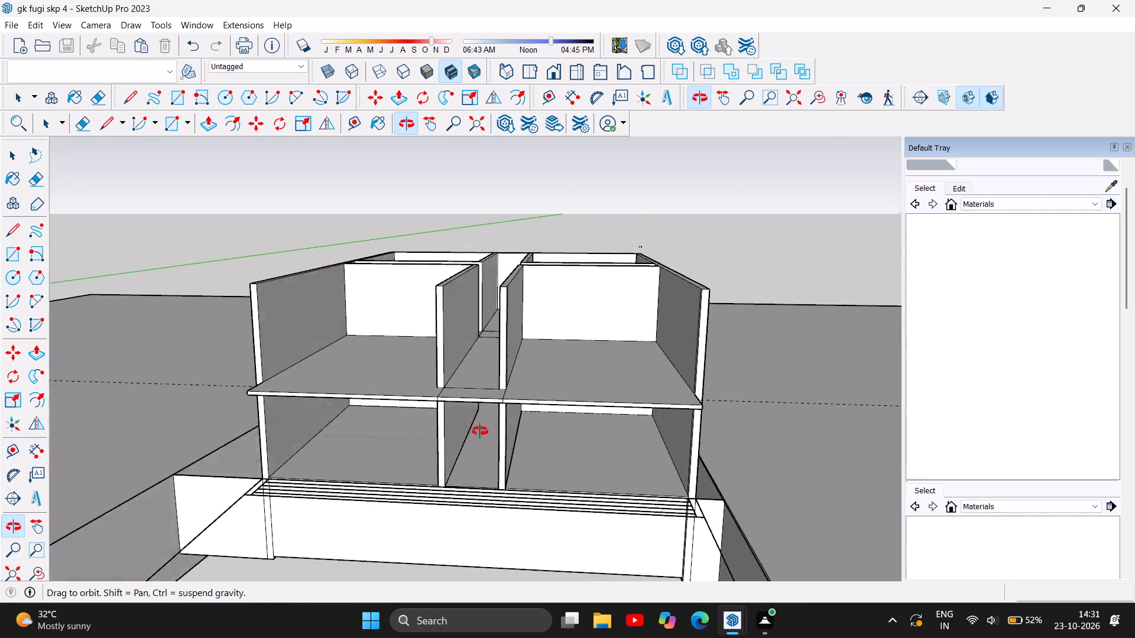
drag(480, 431, 505, 493)
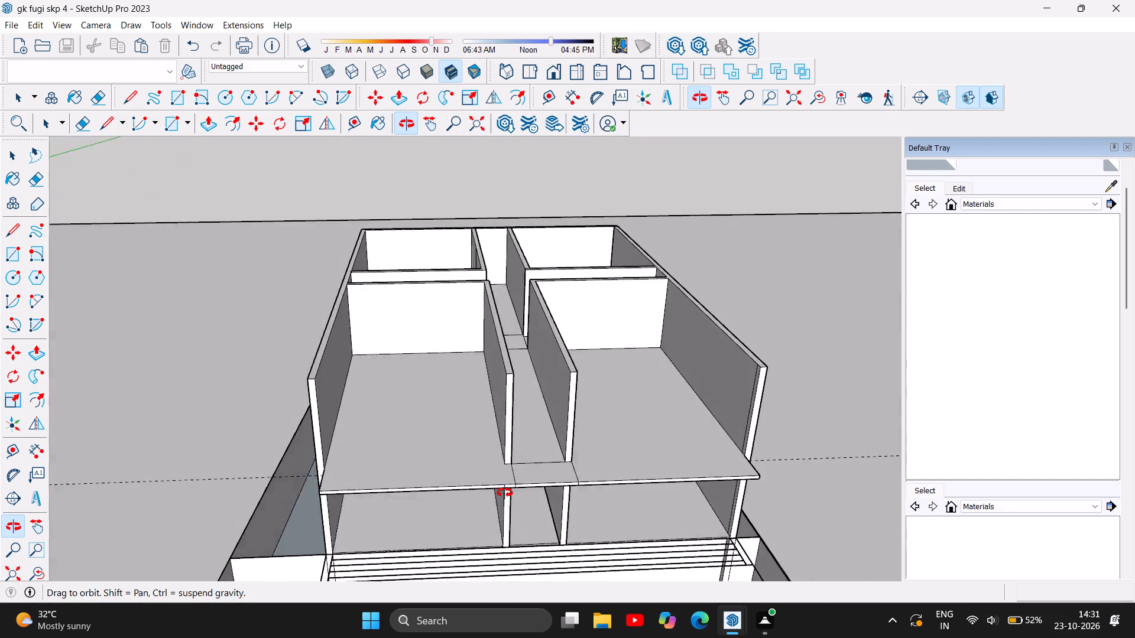
drag(505, 493, 480, 429)
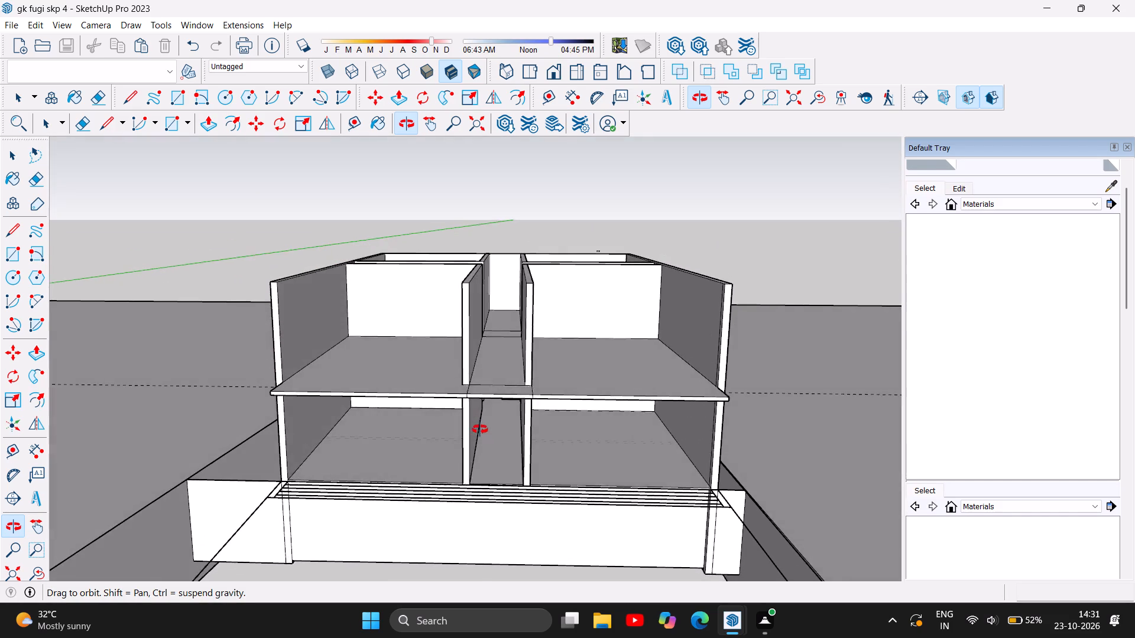
drag(480, 429, 487, 417)
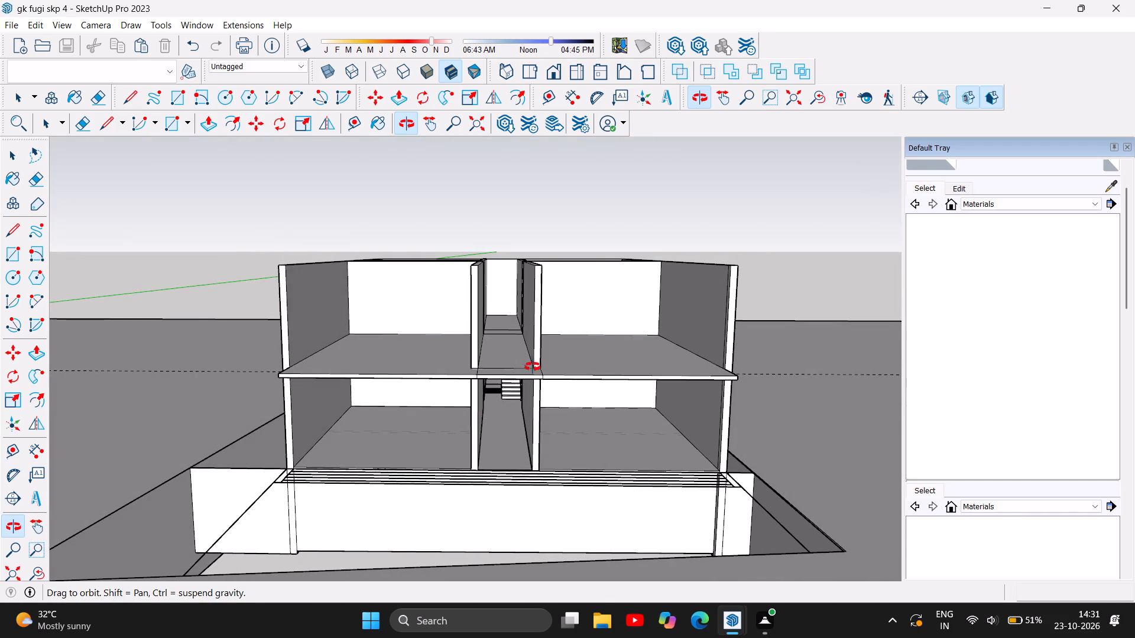
Examine the staircase and the floating slab blocks above it inside the ground-floor corridor.
scroll(530, 358, up, 5)
scroll(496, 487, up, 2)
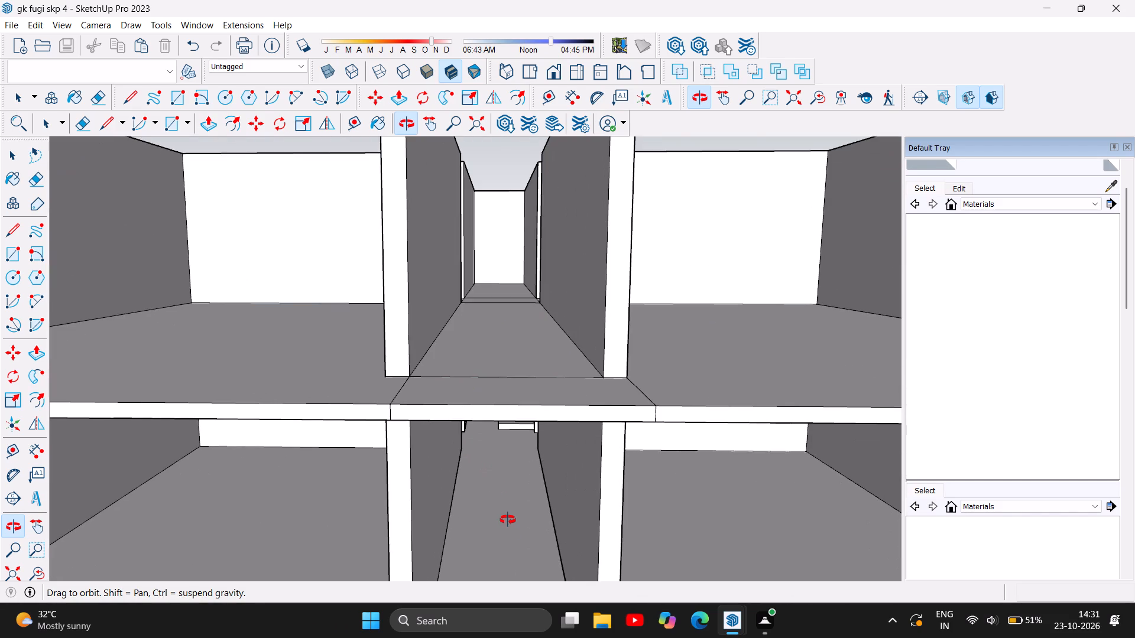
drag(509, 526, 498, 494)
scroll(485, 396, up, 1)
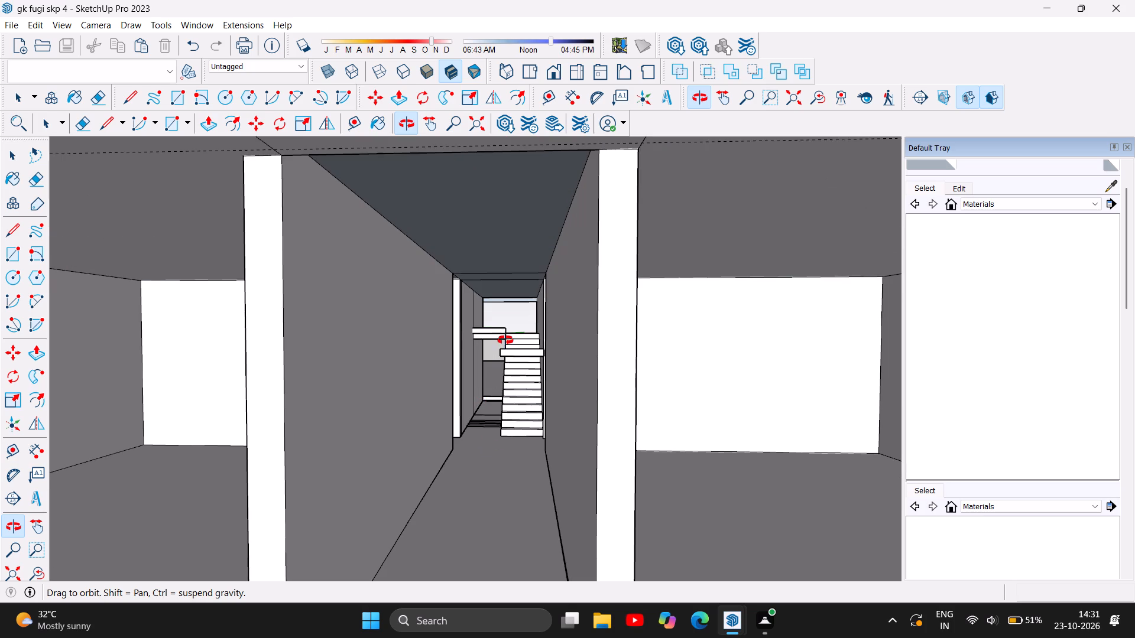
scroll(505, 340, up, 8)
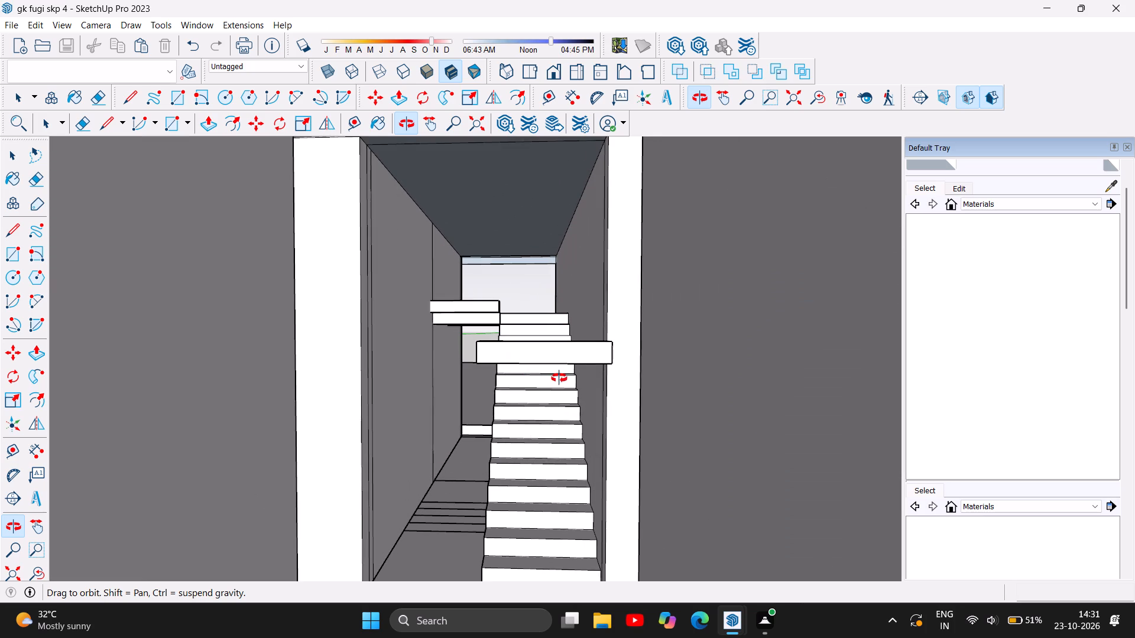
scroll(563, 378, up, 1)
scroll(670, 354, up, 5)
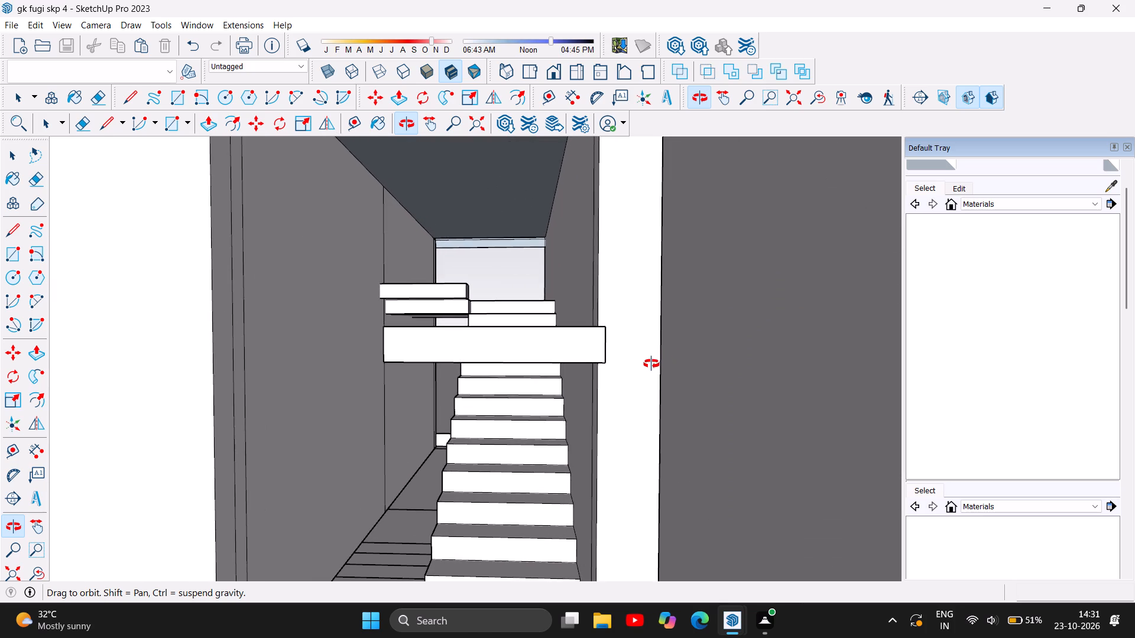
scroll(651, 364, up, 3)
drag(650, 366, 644, 392)
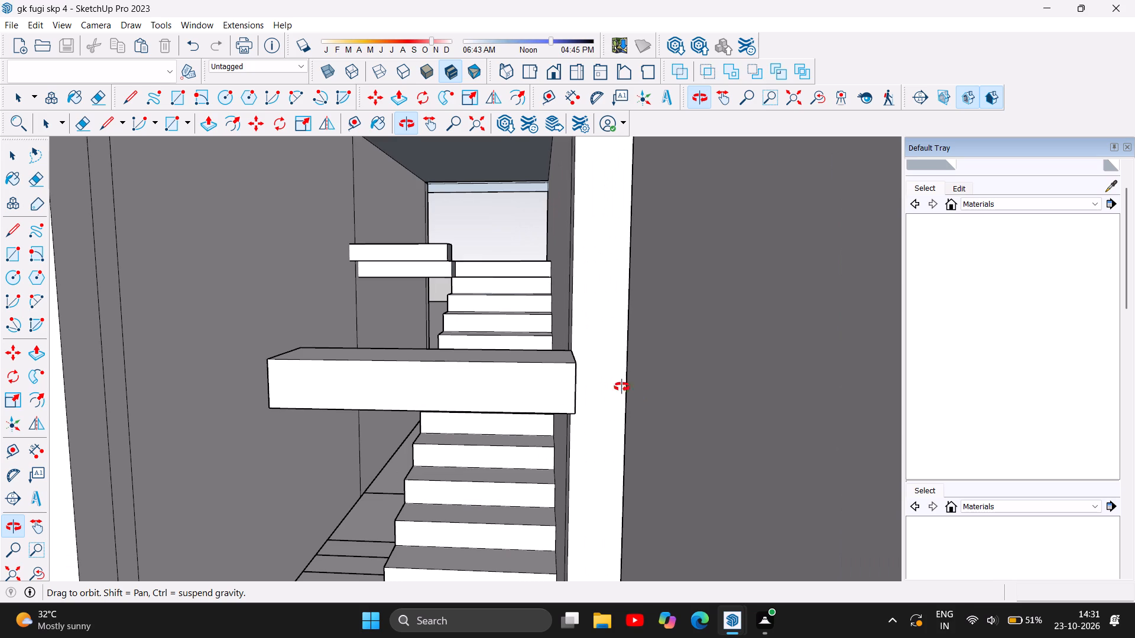
drag(582, 385, 576, 409)
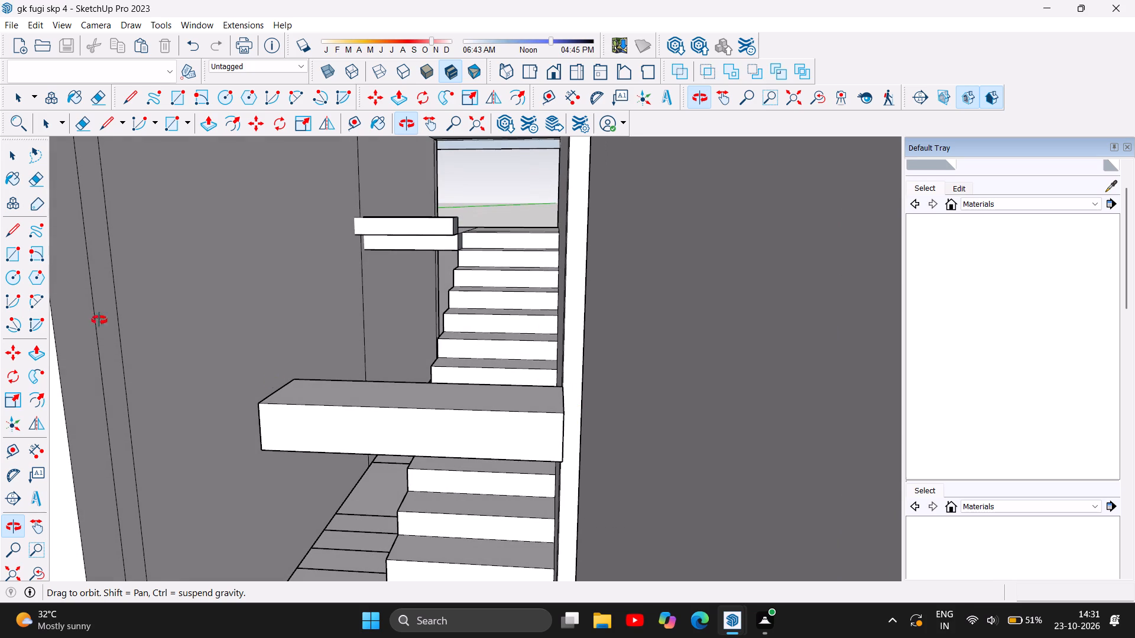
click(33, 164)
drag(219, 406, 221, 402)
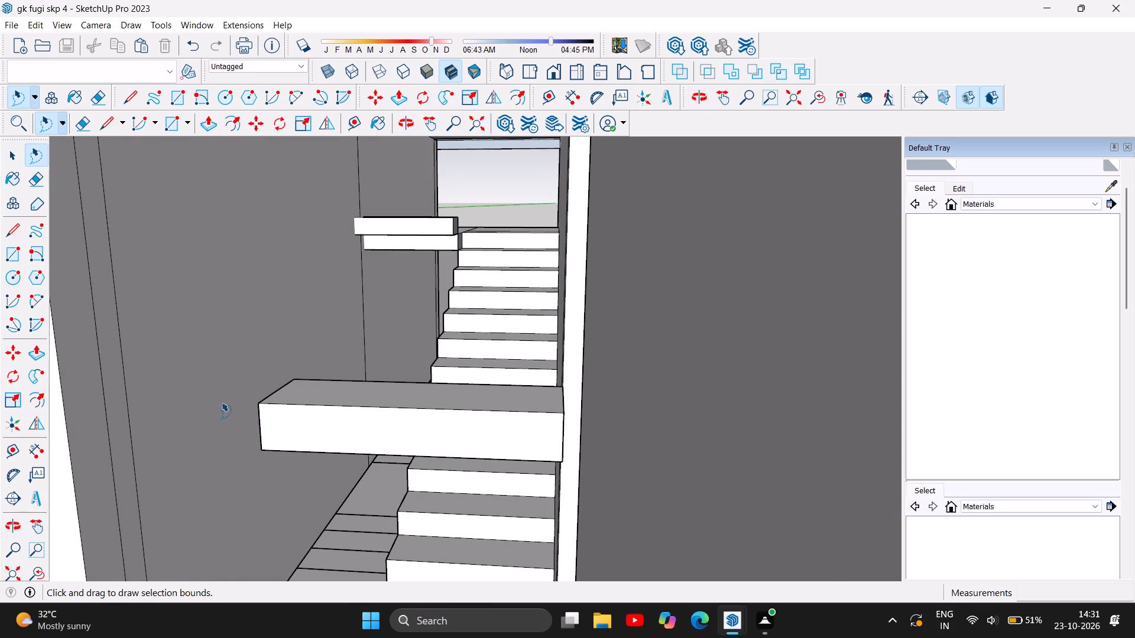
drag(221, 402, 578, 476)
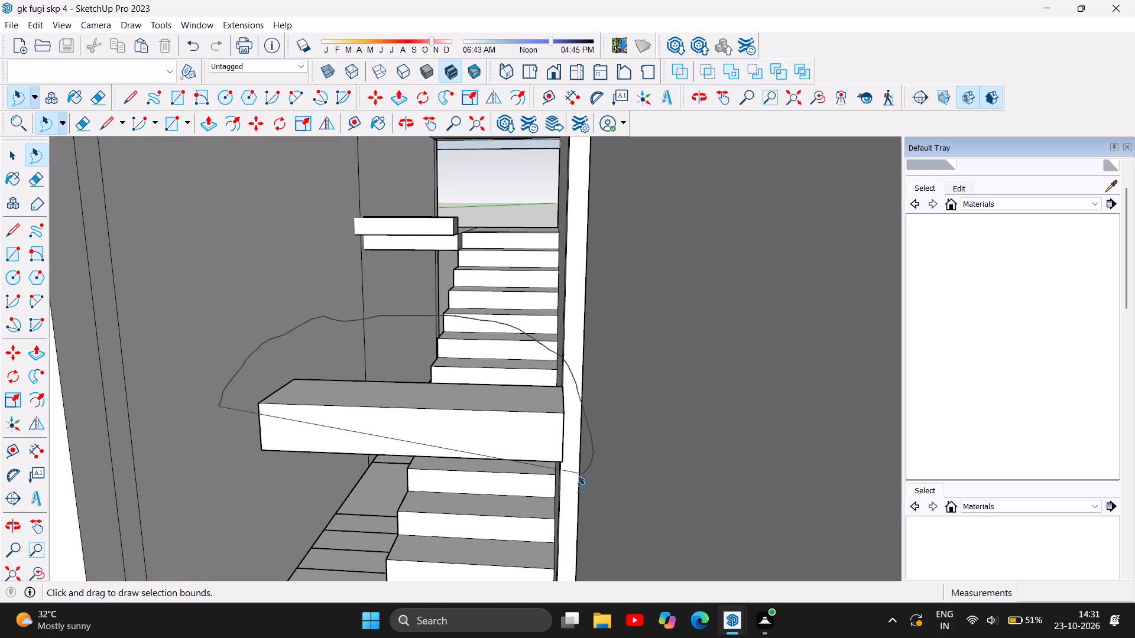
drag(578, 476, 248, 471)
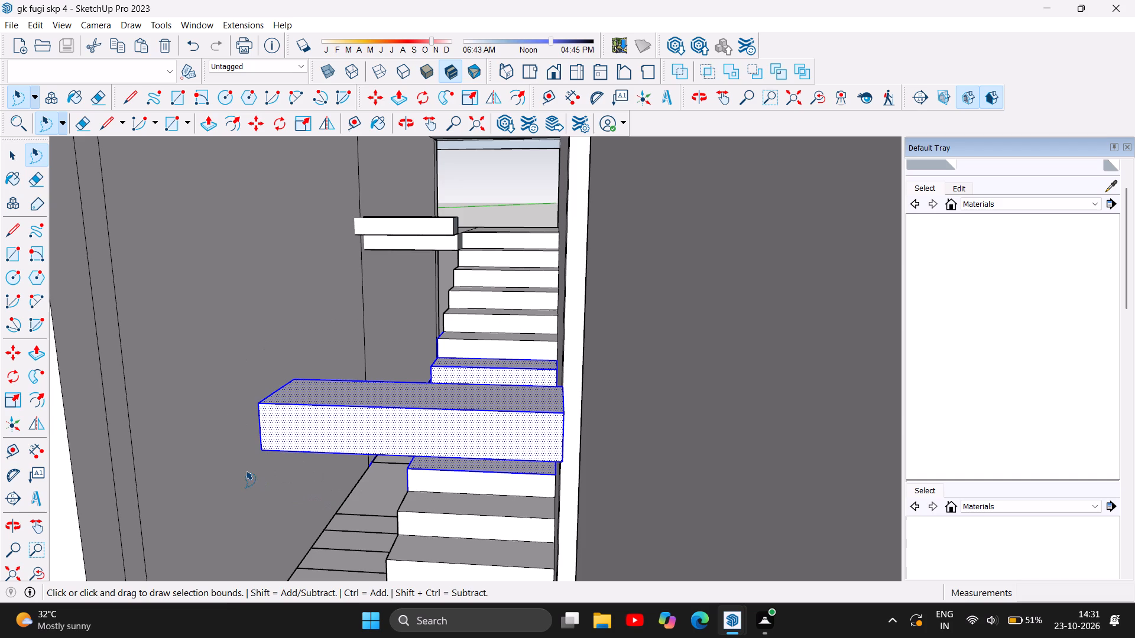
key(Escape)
Delete the front, top, bottom and rear faces of the floating slab block across the lower stair flight, along with their long edges.
click(19, 159)
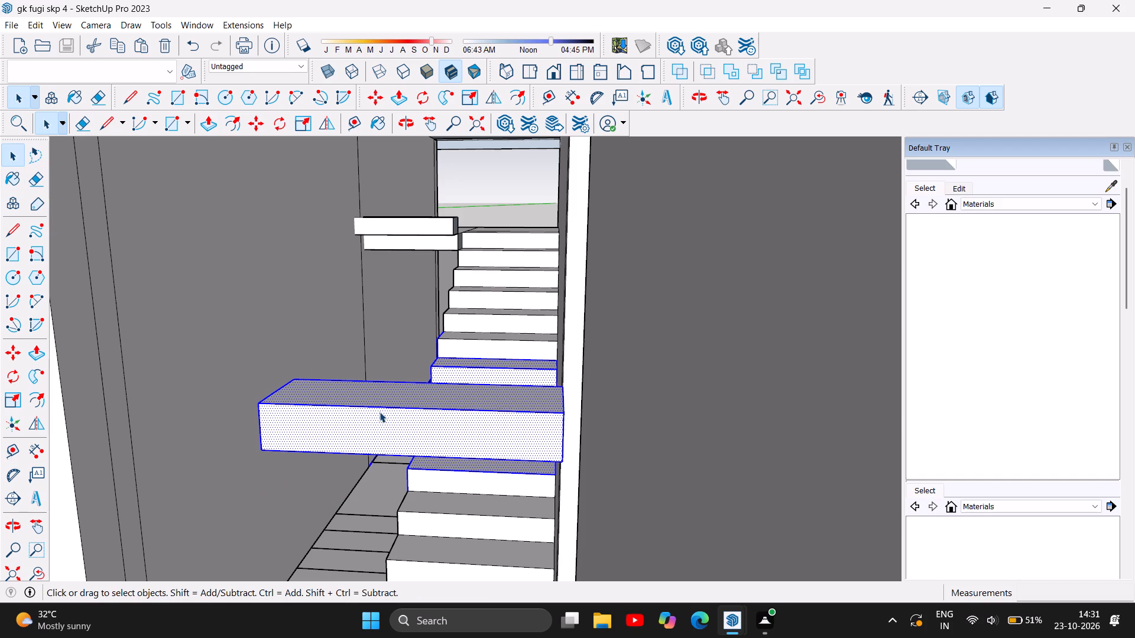
click(390, 411)
click(397, 408)
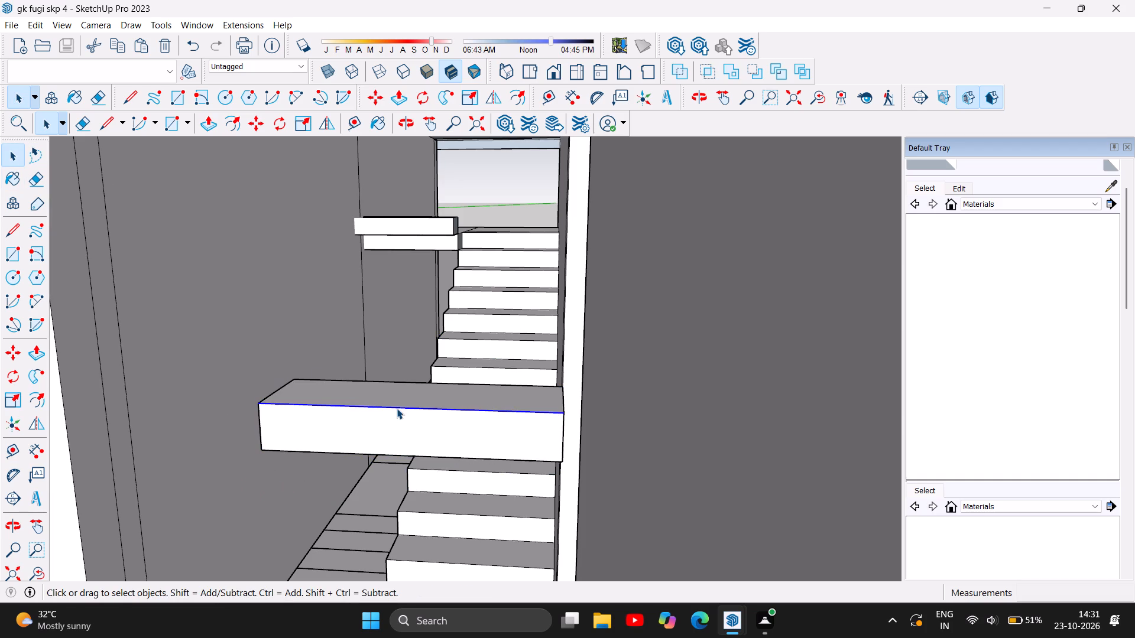
key(Delete)
click(397, 412)
key(Delete)
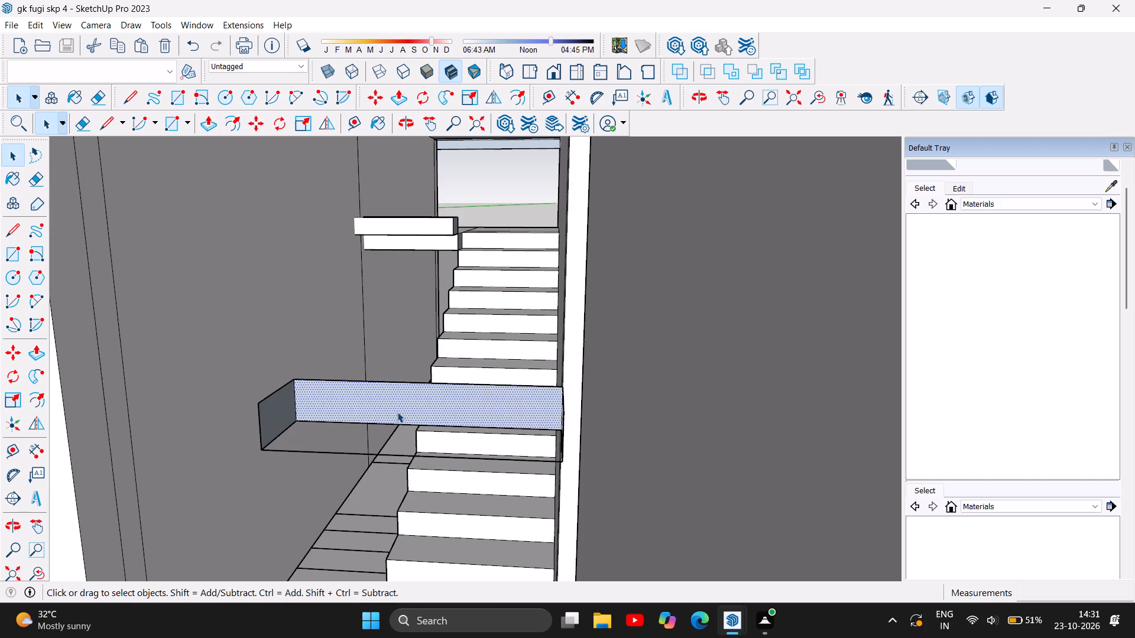
click(330, 454)
key(Delete)
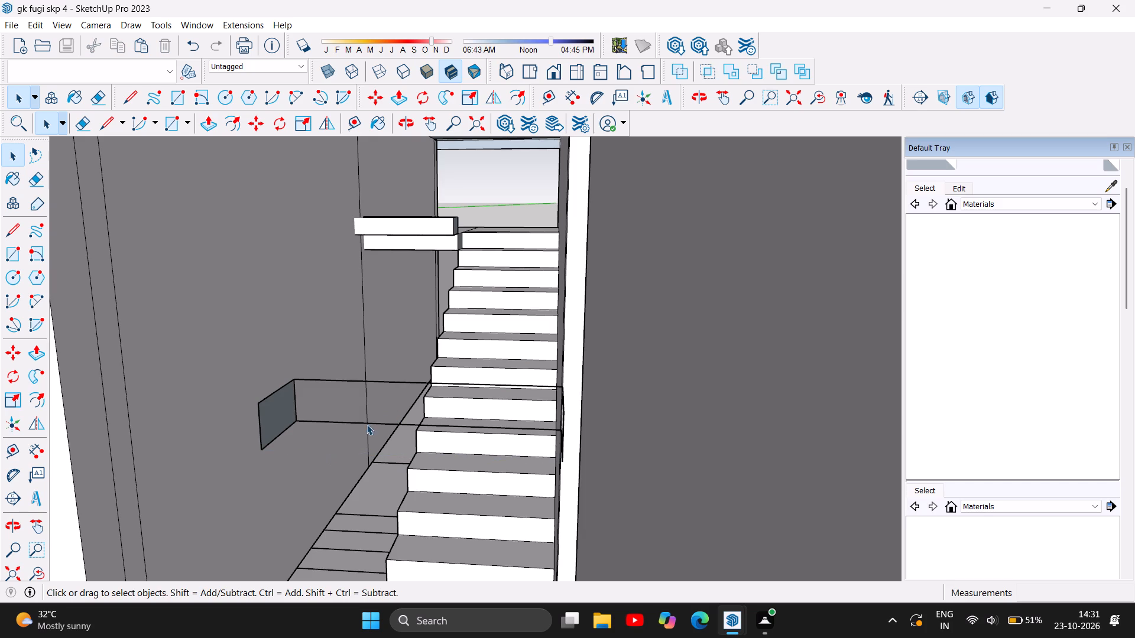
click(359, 425)
key(Delete)
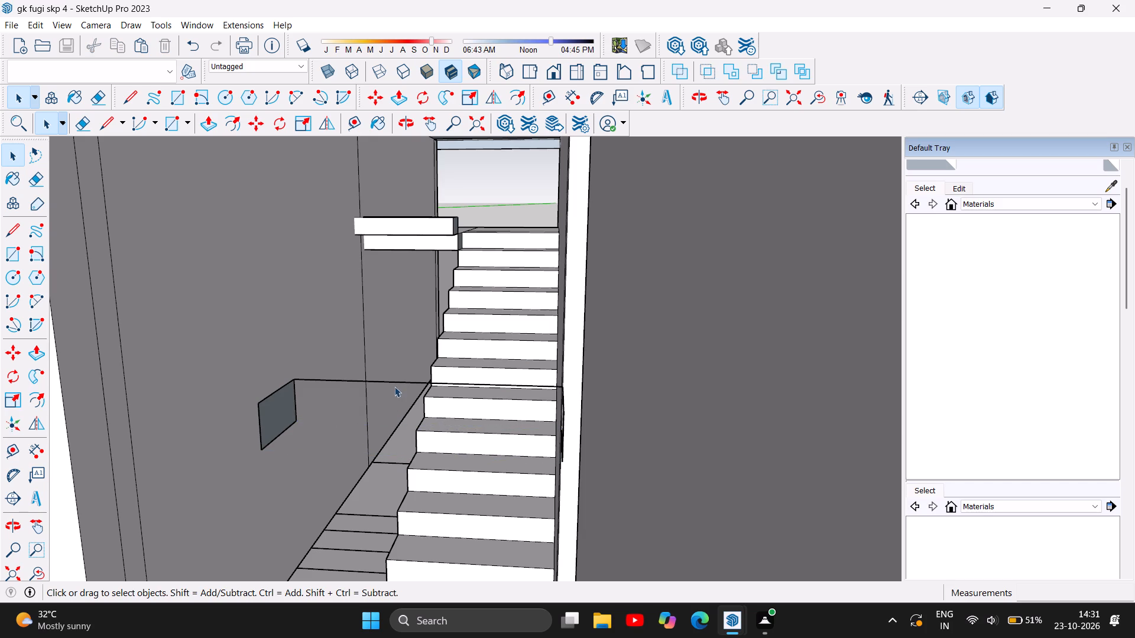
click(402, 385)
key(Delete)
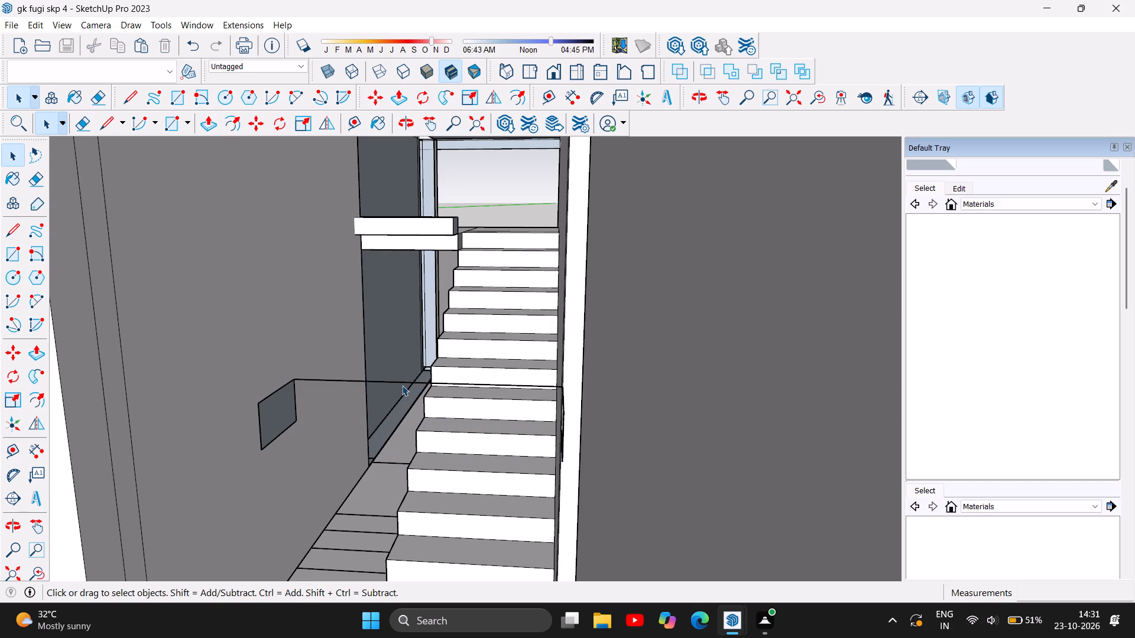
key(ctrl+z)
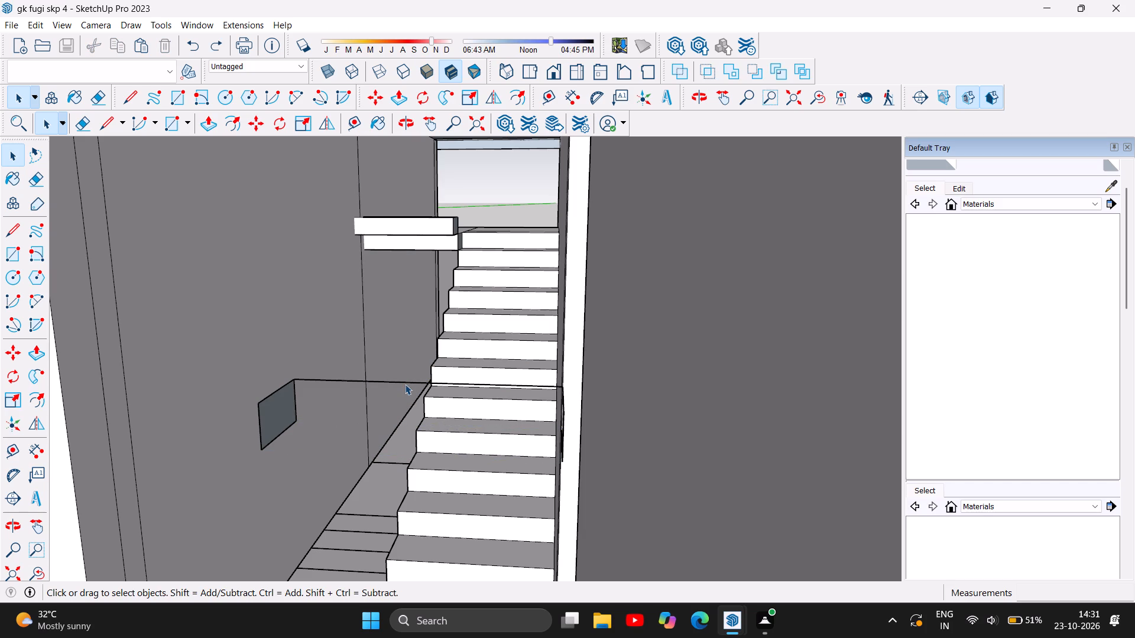
Delete the slab block's last long edge, its leftover end face and the four edges outlining that face beside the stairs.
click(406, 384)
key(Delete)
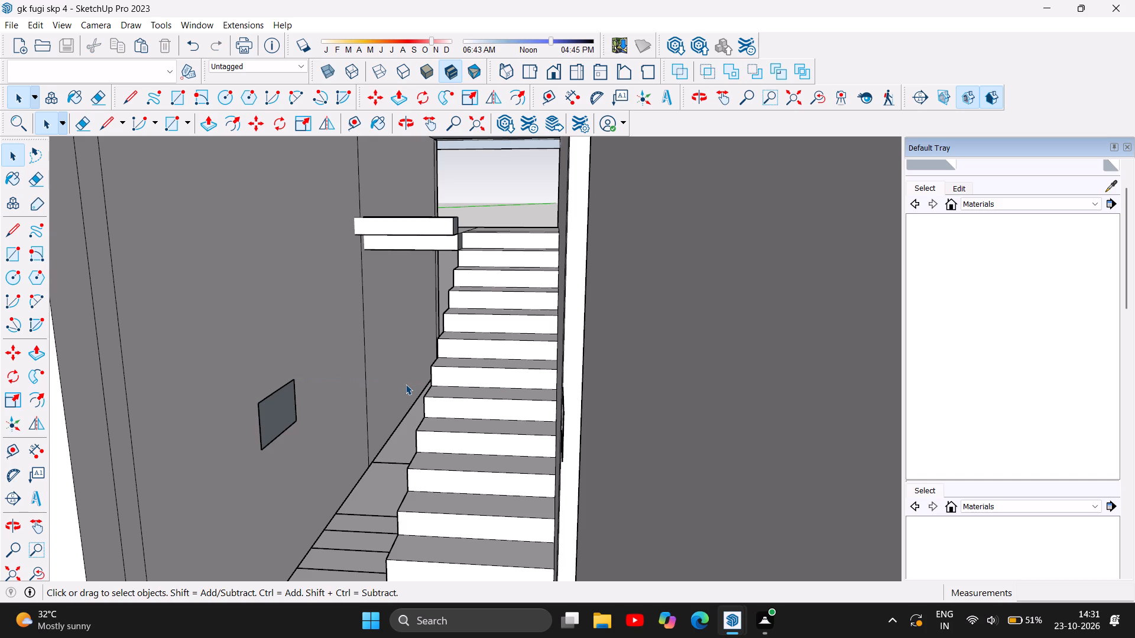
click(283, 409)
key(Delete)
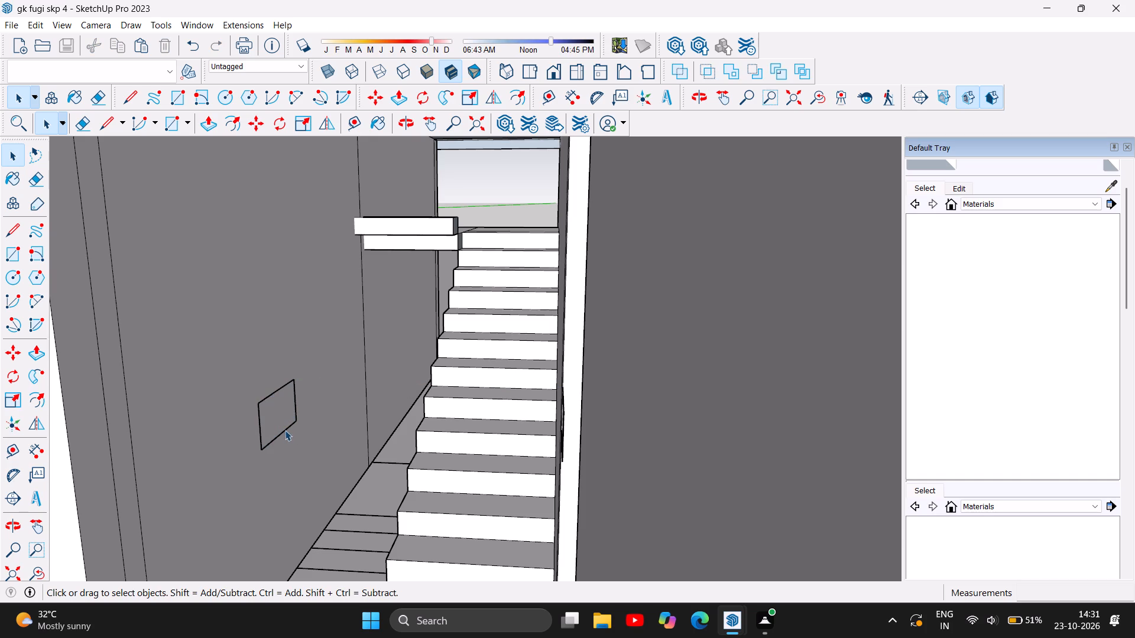
click(285, 430)
key(Delete)
click(296, 406)
key(Delete)
click(259, 427)
key(Delete)
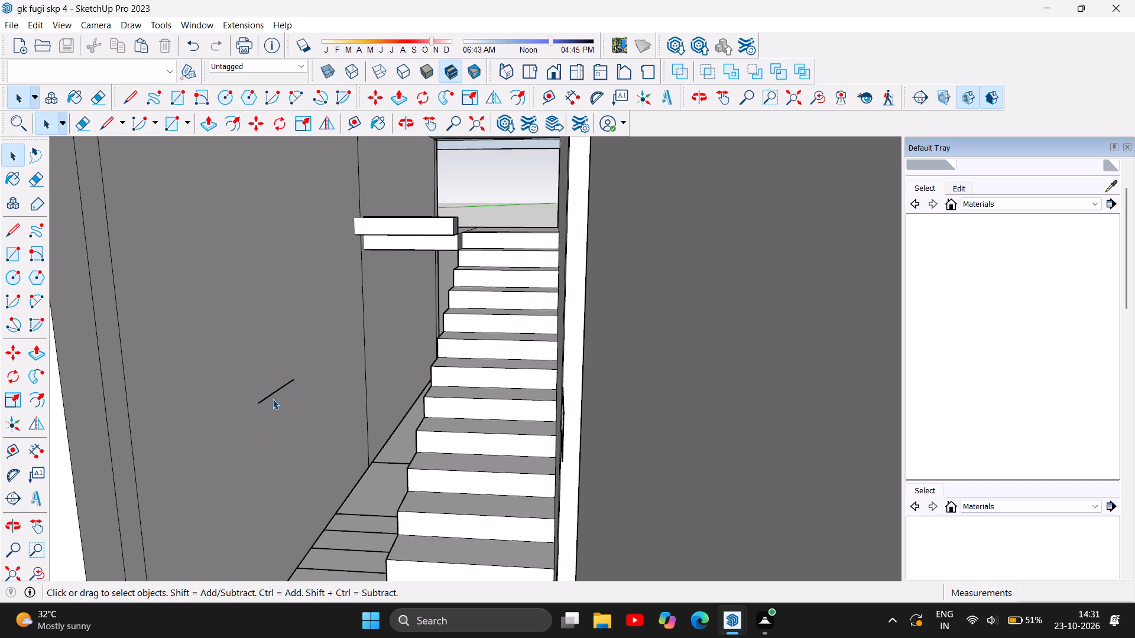
click(274, 394)
key(Delete)
Delete the slab block's other end face and its loose edges protruding outside the corridor wall on the stair flight's side.
scroll(474, 500, down, 1)
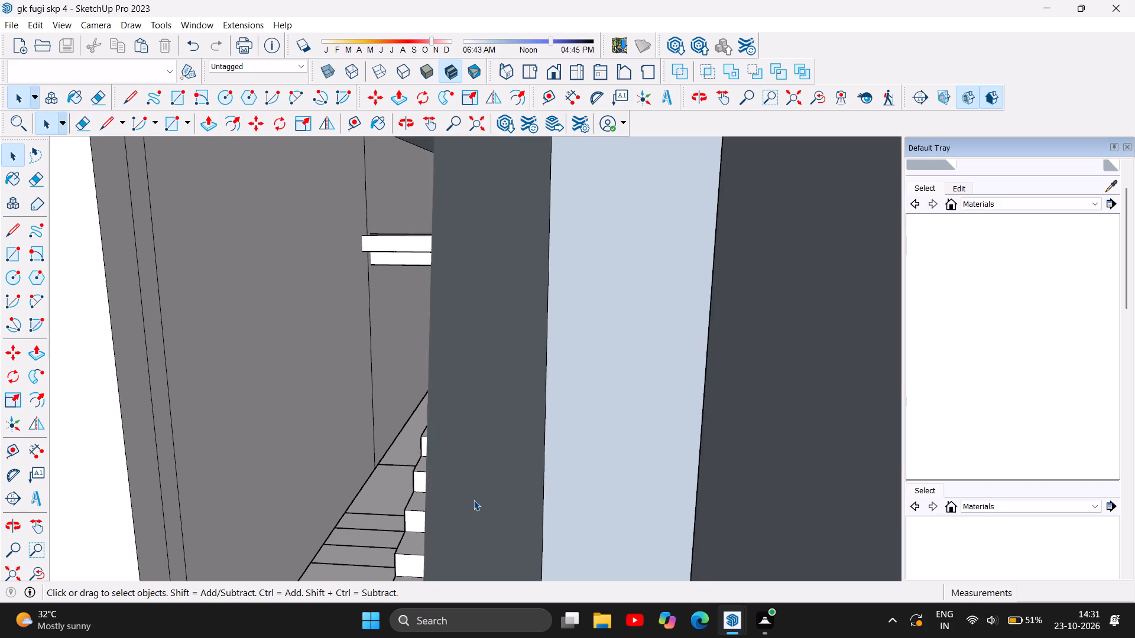
scroll(474, 500, down, 1)
scroll(478, 273, down, 4)
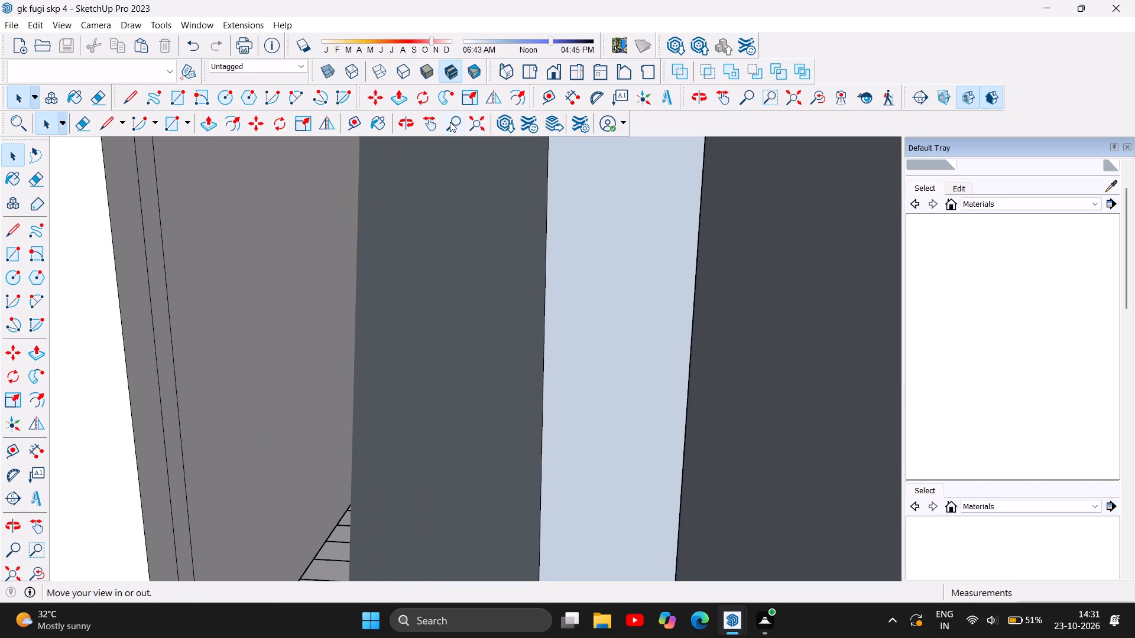
click(410, 122)
drag(285, 251, 329, 277)
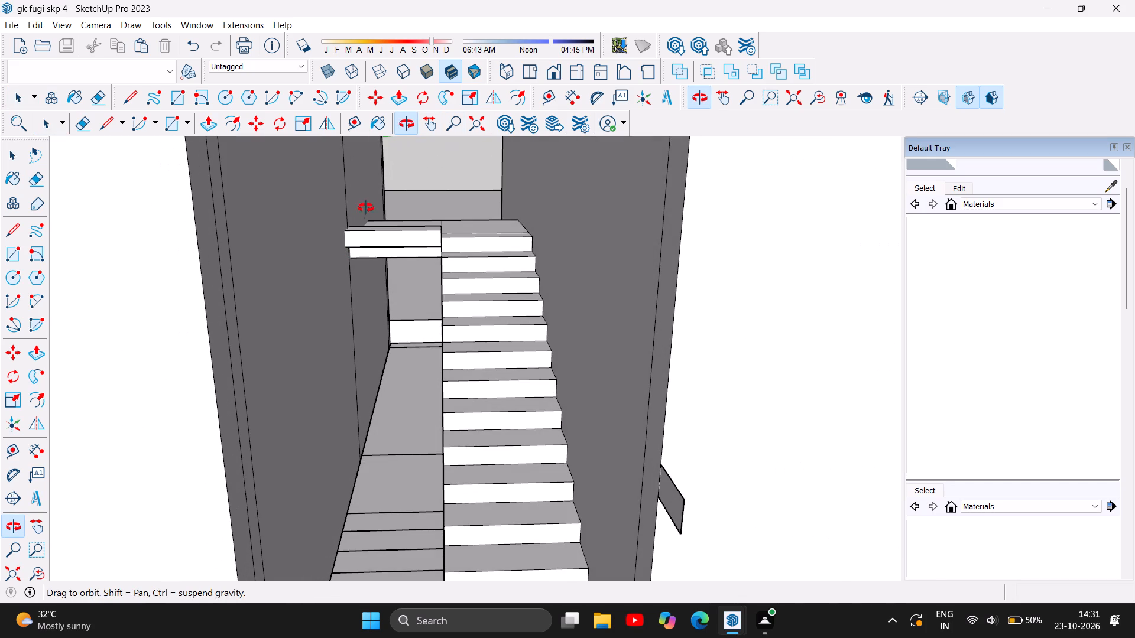
click(15, 154)
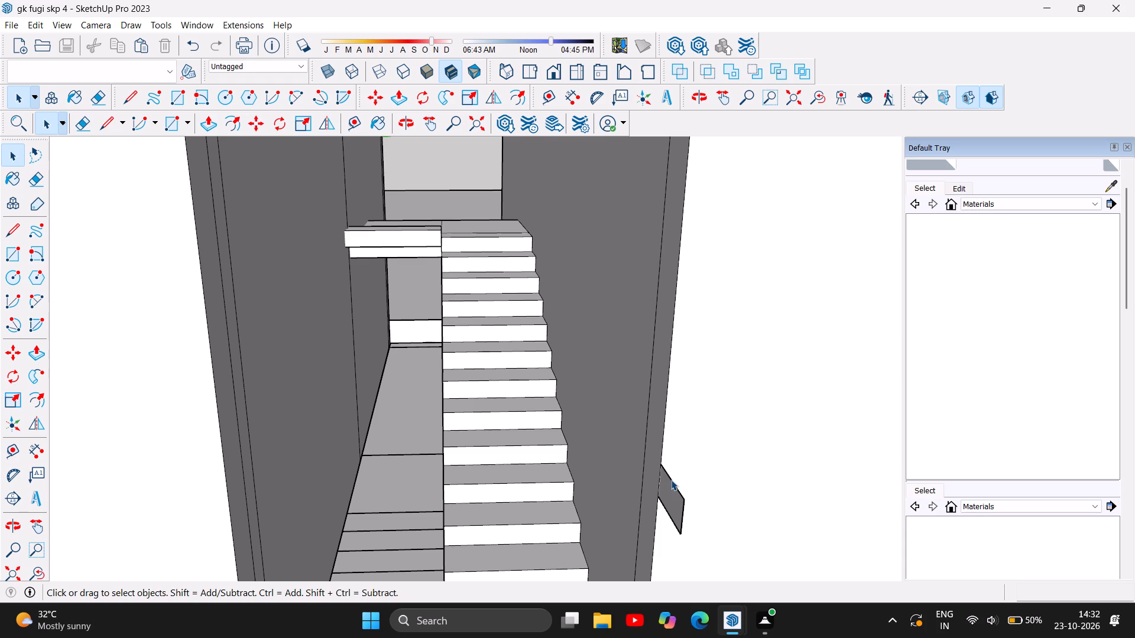
click(671, 480)
key(Delete)
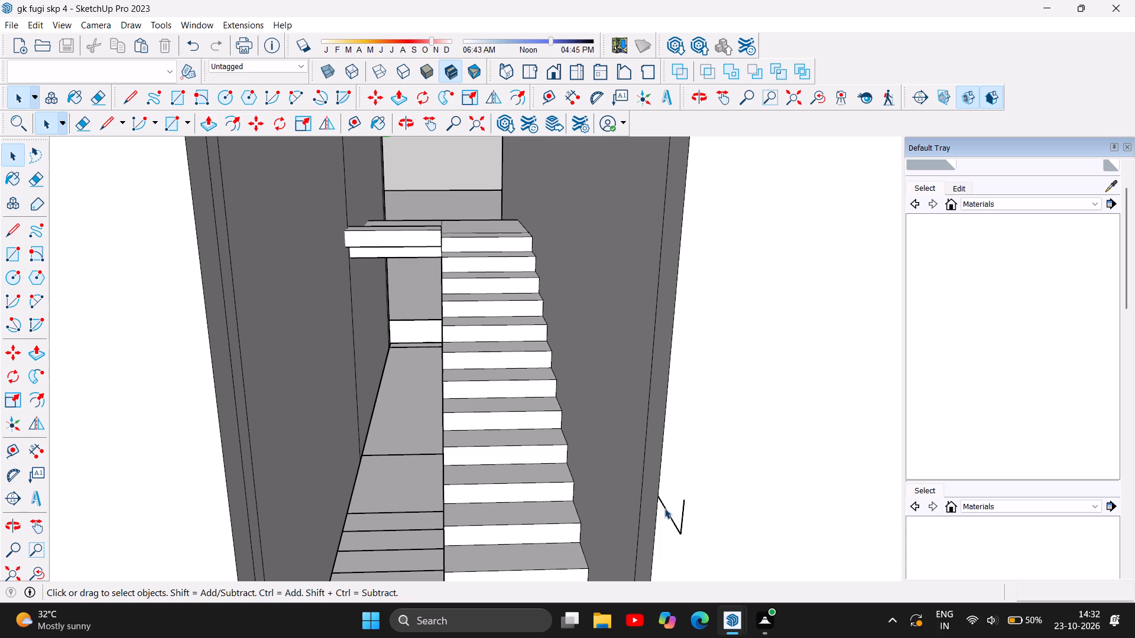
click(664, 509)
key(Delete)
click(667, 514)
key(Delete)
click(674, 528)
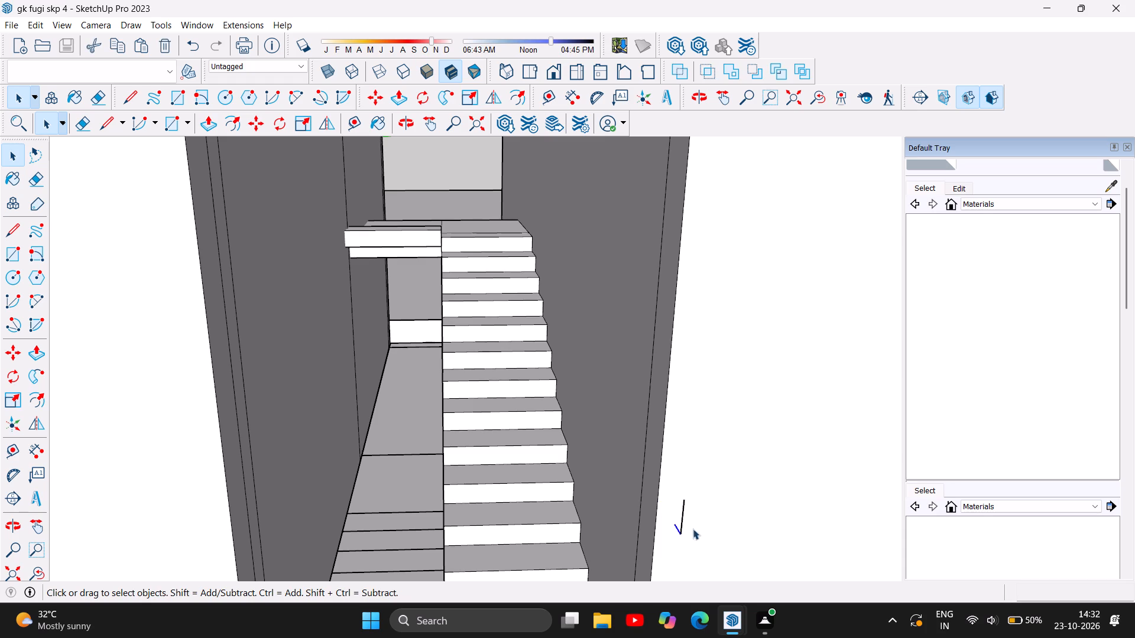
key(Delete)
click(682, 519)
click(683, 522)
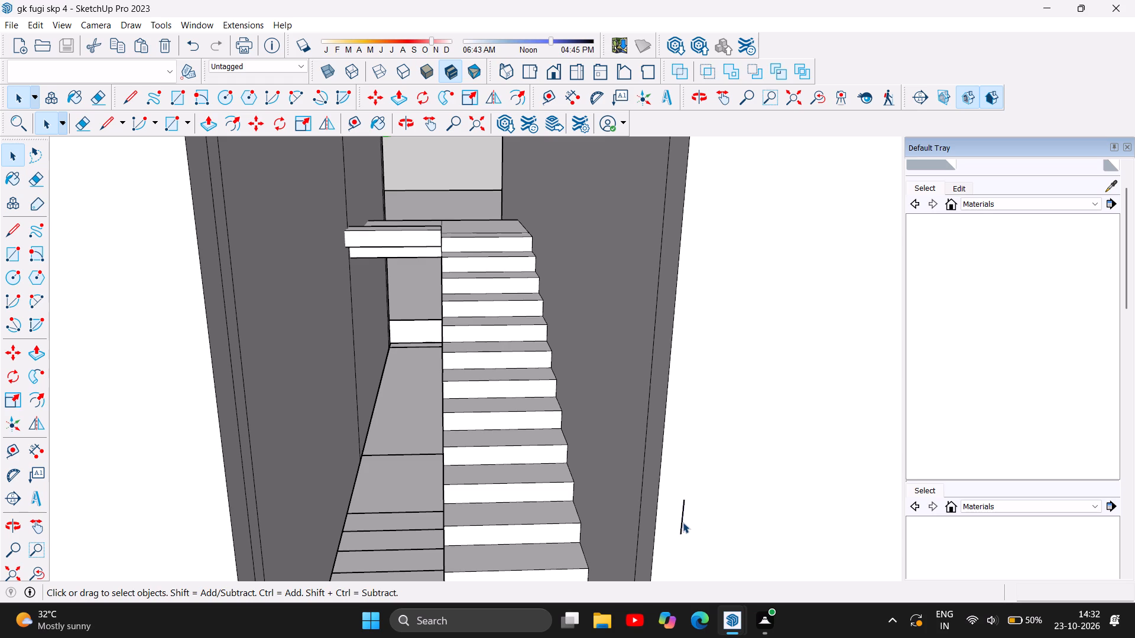
click(680, 523)
click(682, 512)
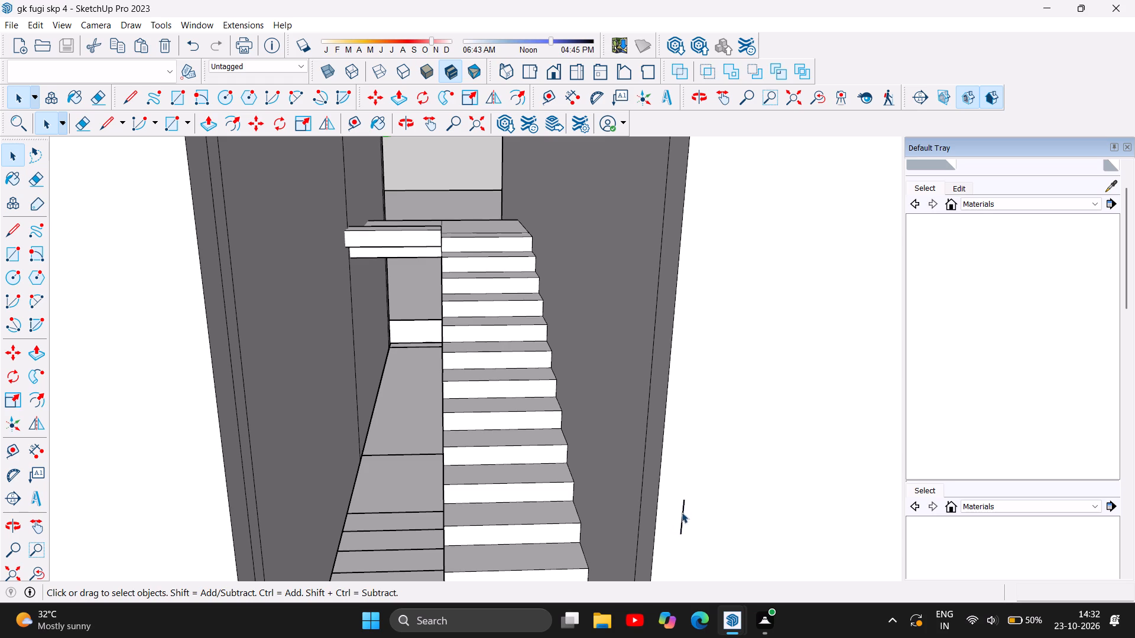
scroll(679, 506, up, 6)
click(685, 513)
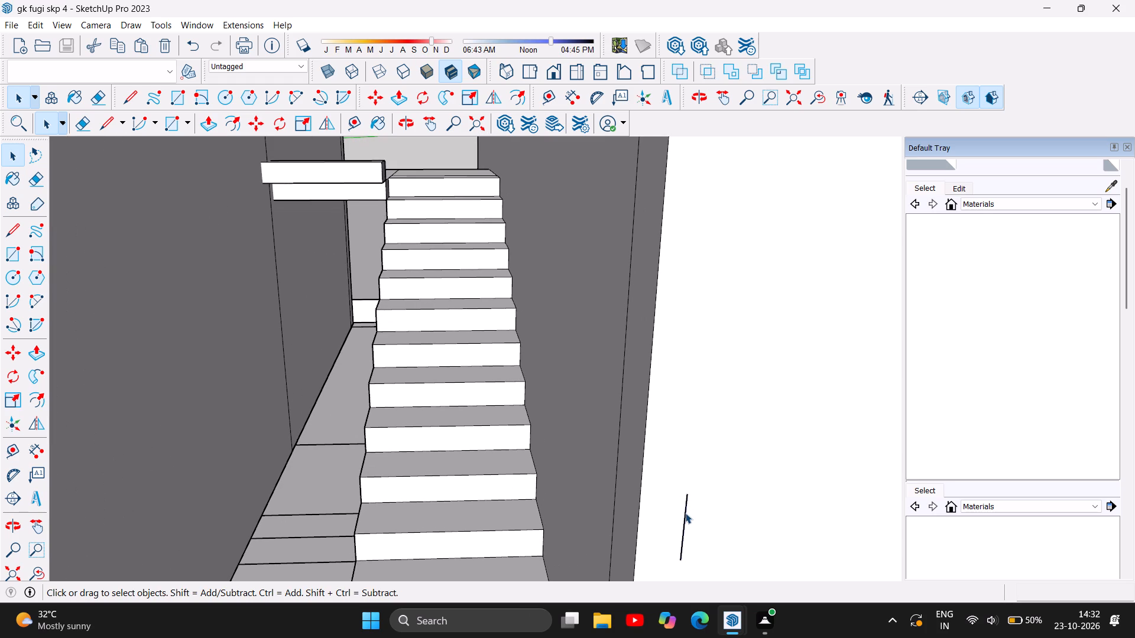
click(684, 518)
triple_click(684, 536)
key(Delete)
Copy the upper floating slab block with its adjoining landing face and paste the copy above the stair landing.
scroll(619, 386, down, 8)
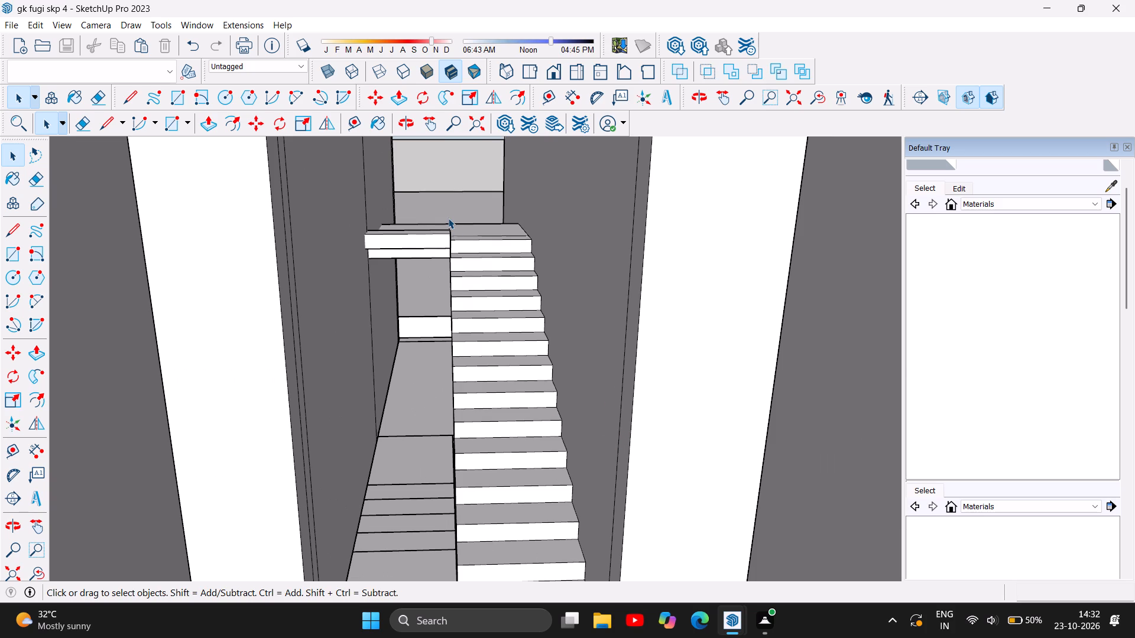
scroll(448, 218, up, 2)
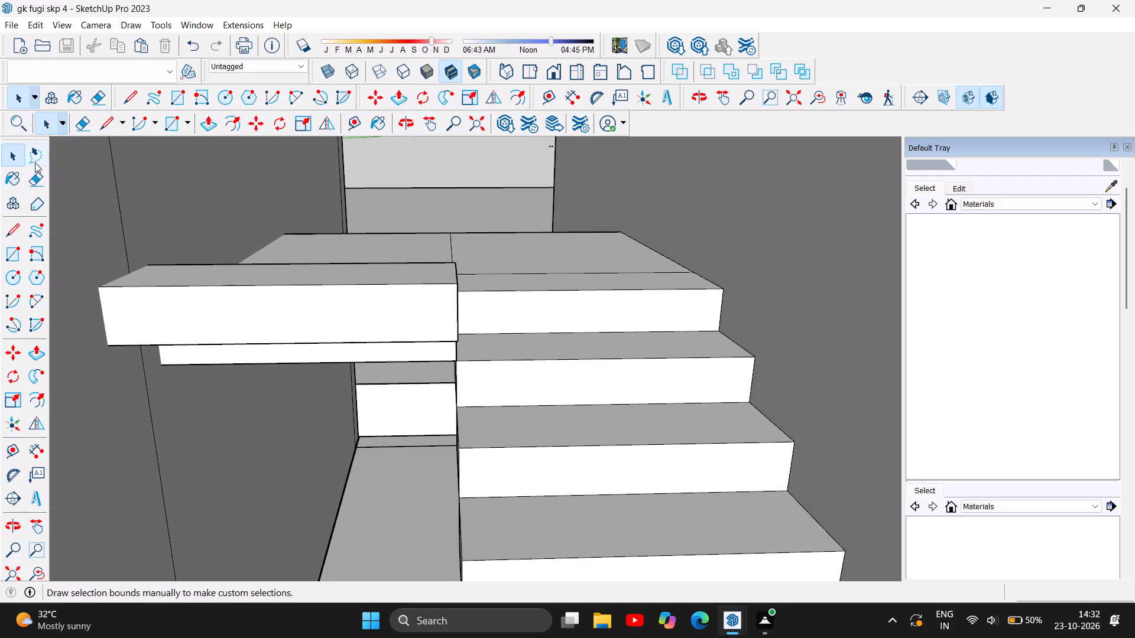
scroll(574, 348, down, 1)
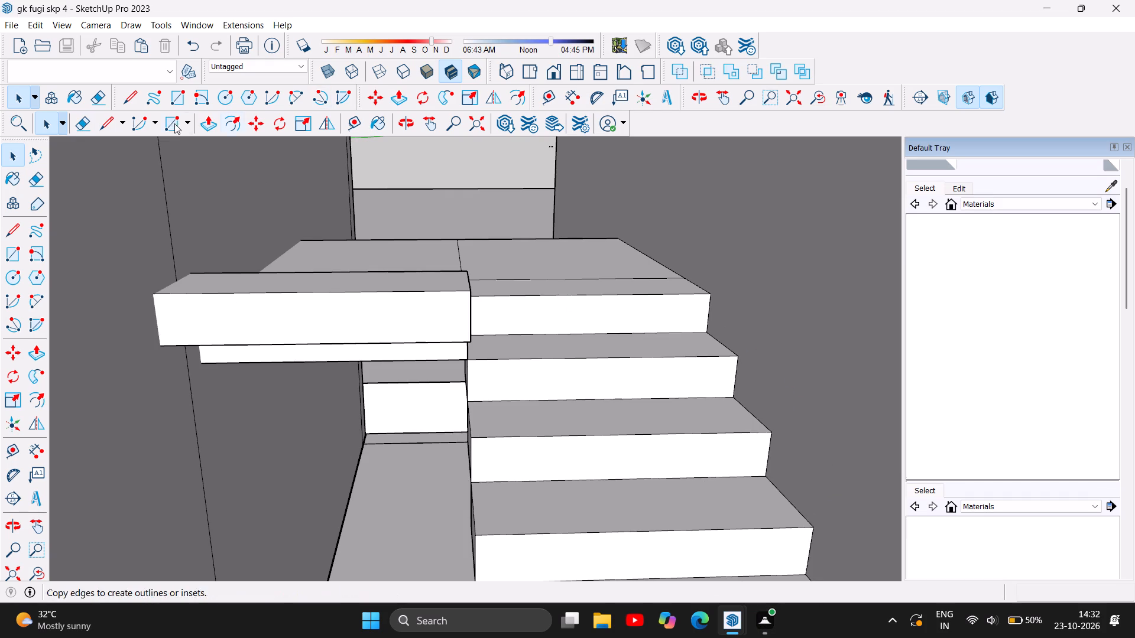
click(32, 148)
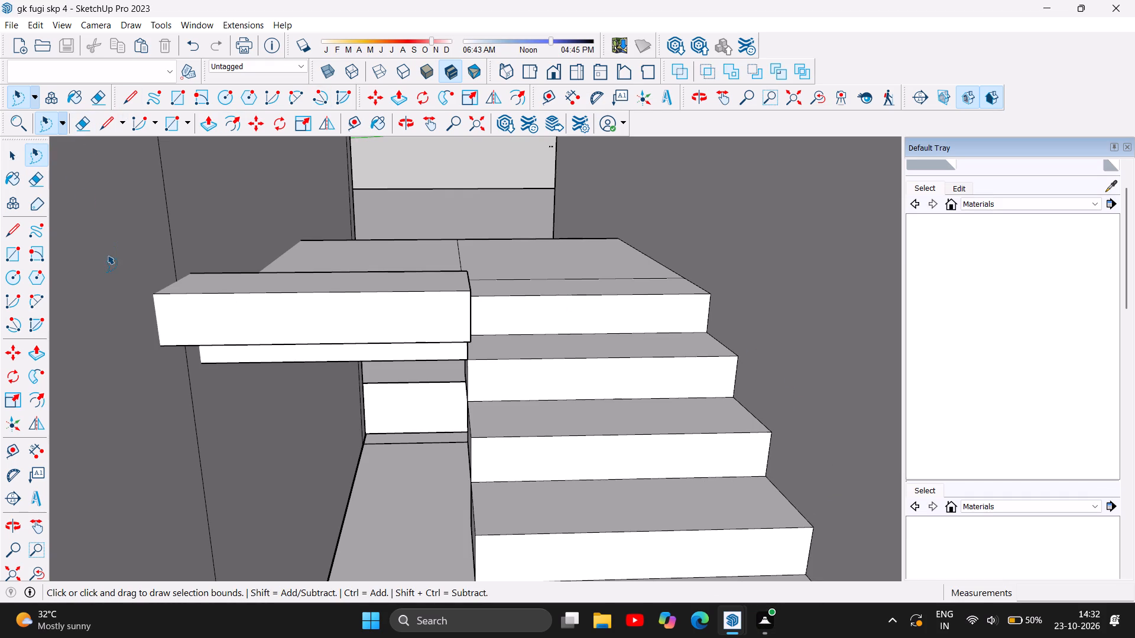
drag(126, 292, 481, 277)
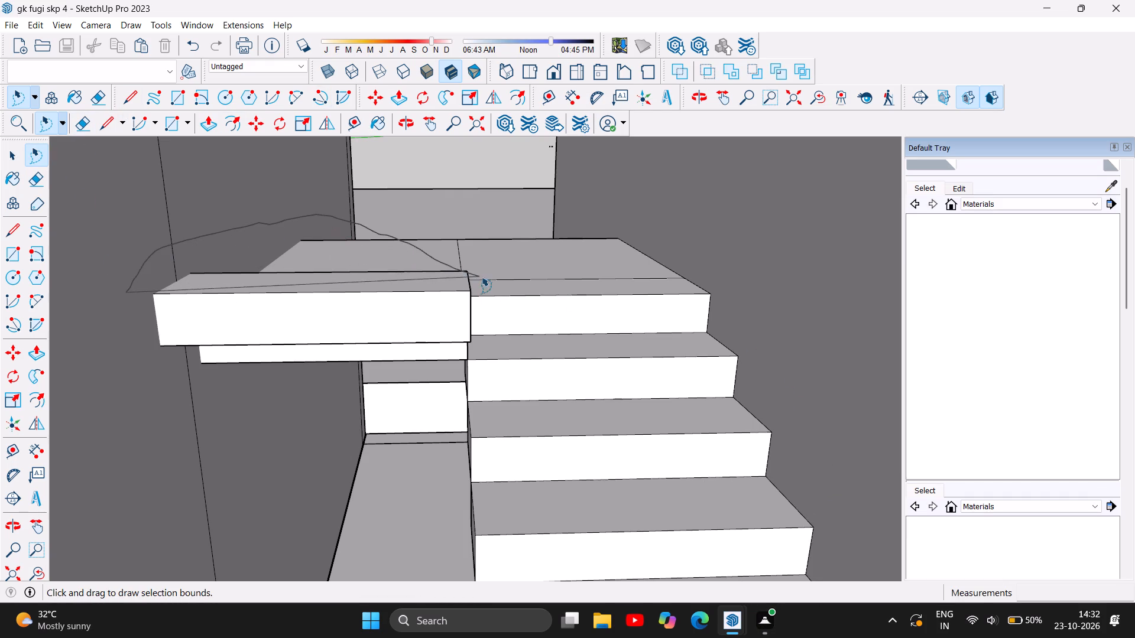
drag(481, 277, 143, 357)
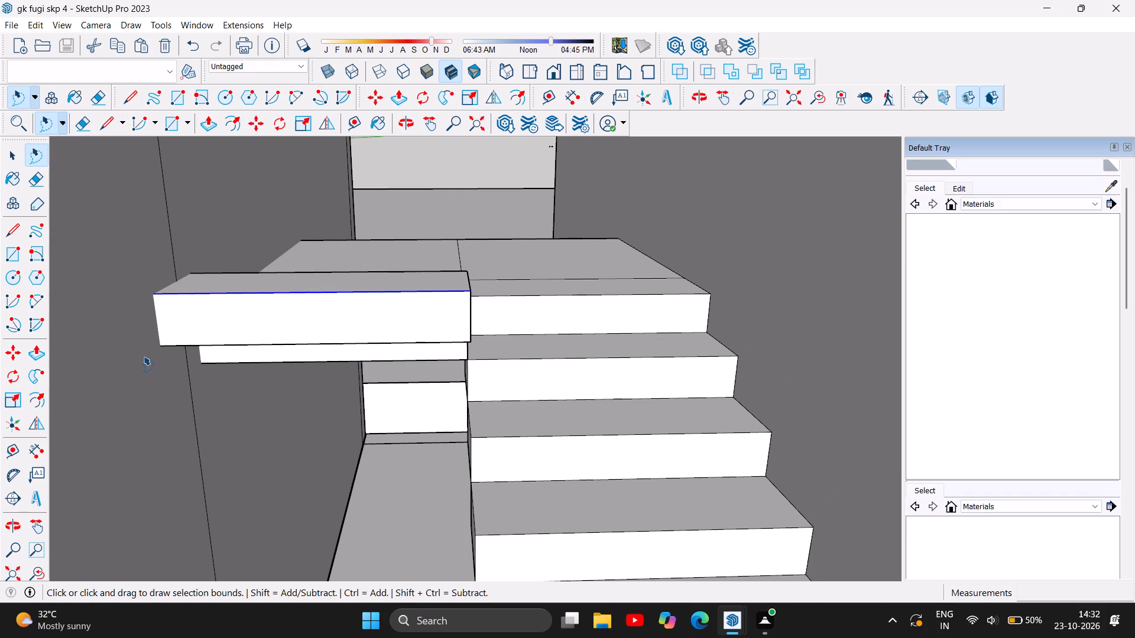
drag(124, 276, 489, 297)
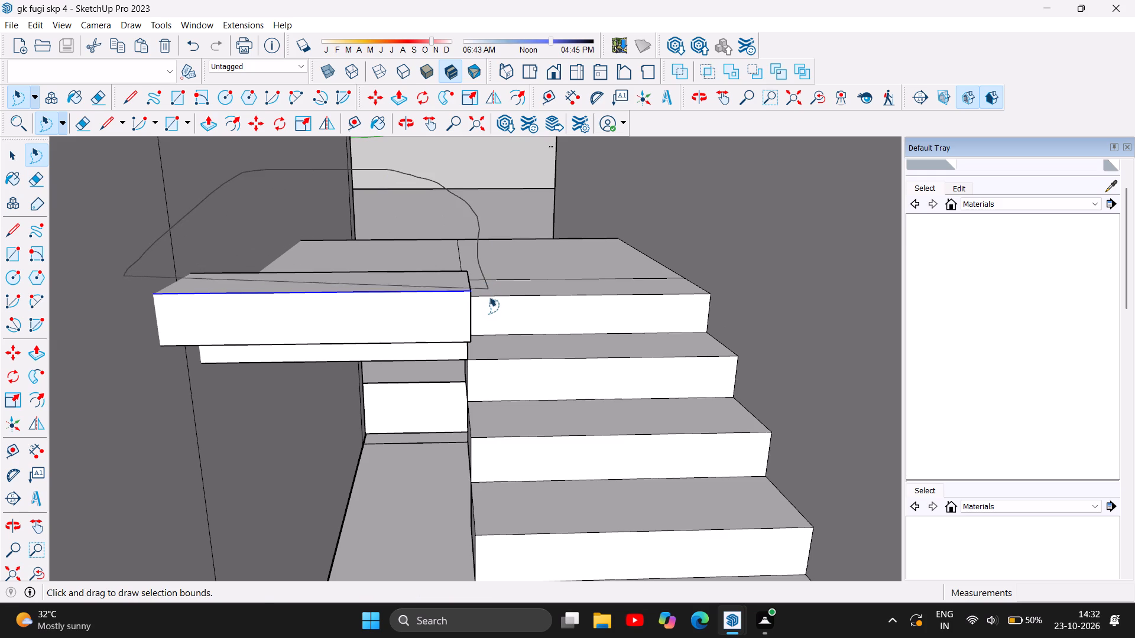
drag(489, 297, 143, 355)
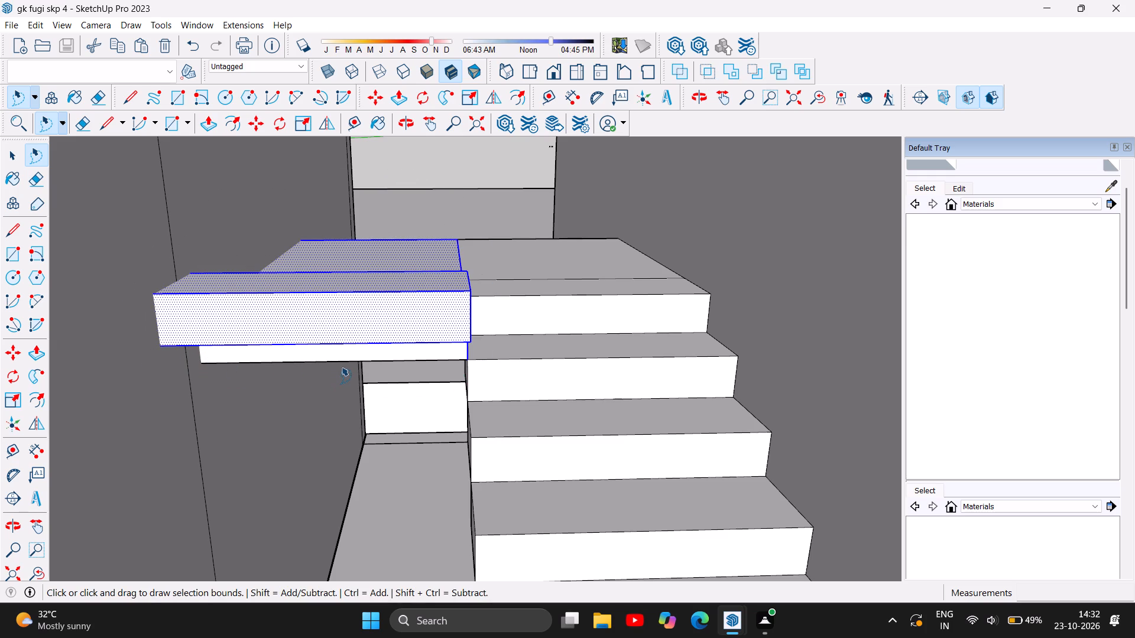
key(ctrl+c)
key(ctrl+v)
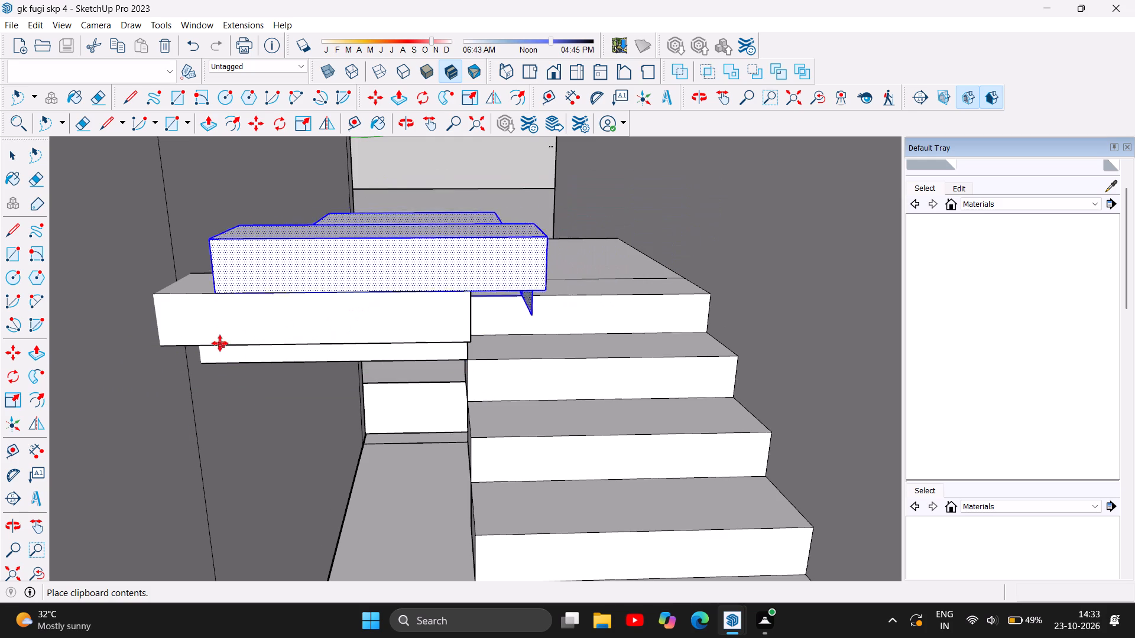
click(330, 240)
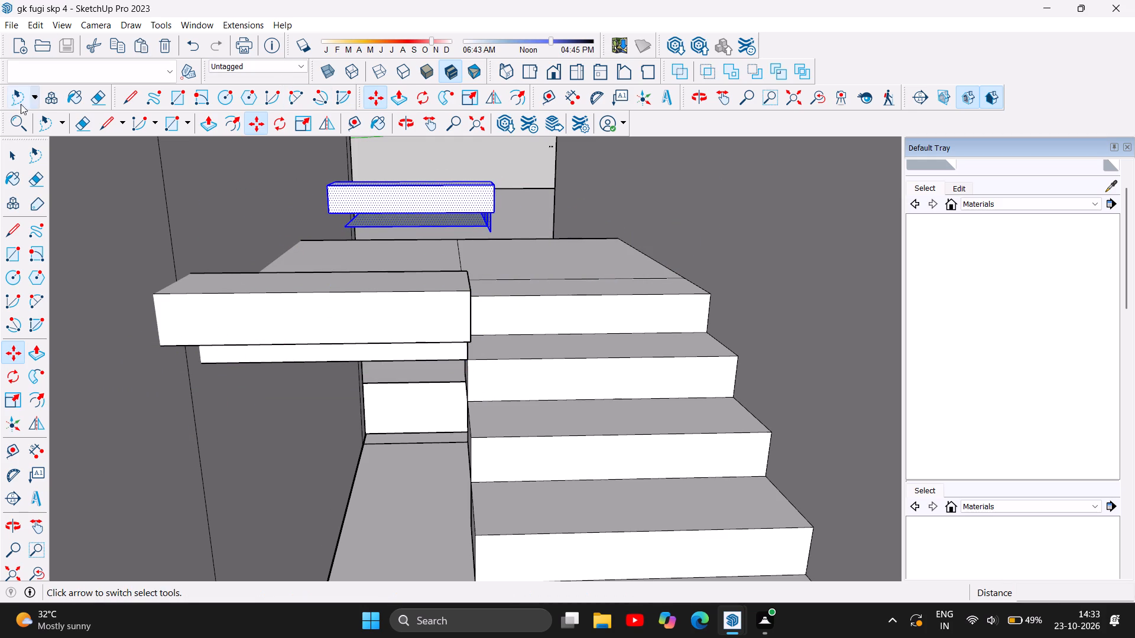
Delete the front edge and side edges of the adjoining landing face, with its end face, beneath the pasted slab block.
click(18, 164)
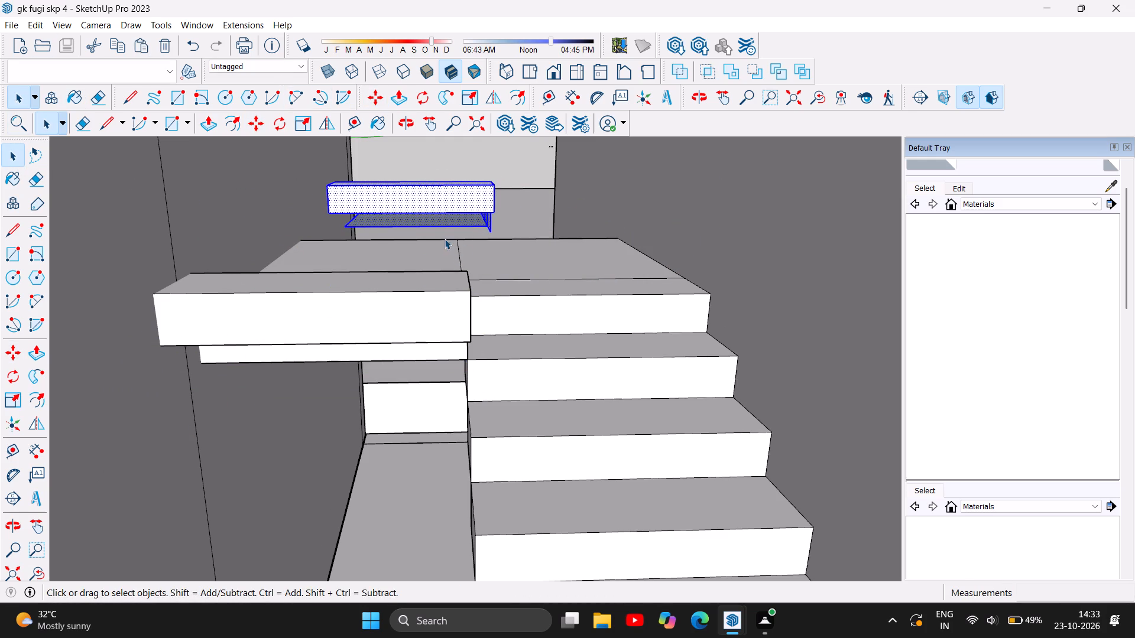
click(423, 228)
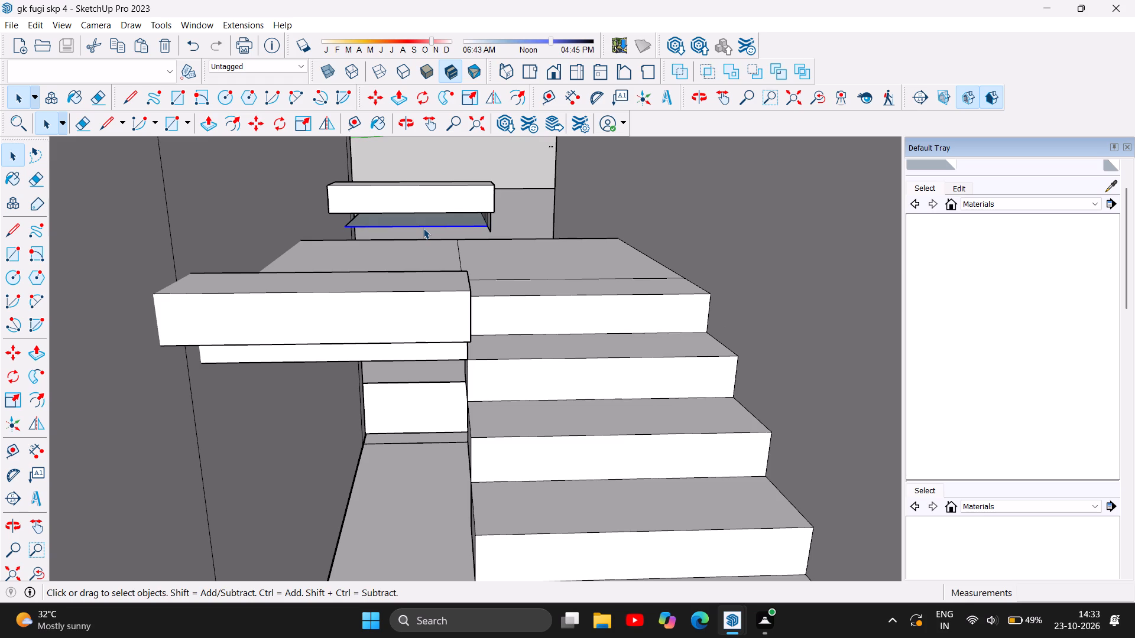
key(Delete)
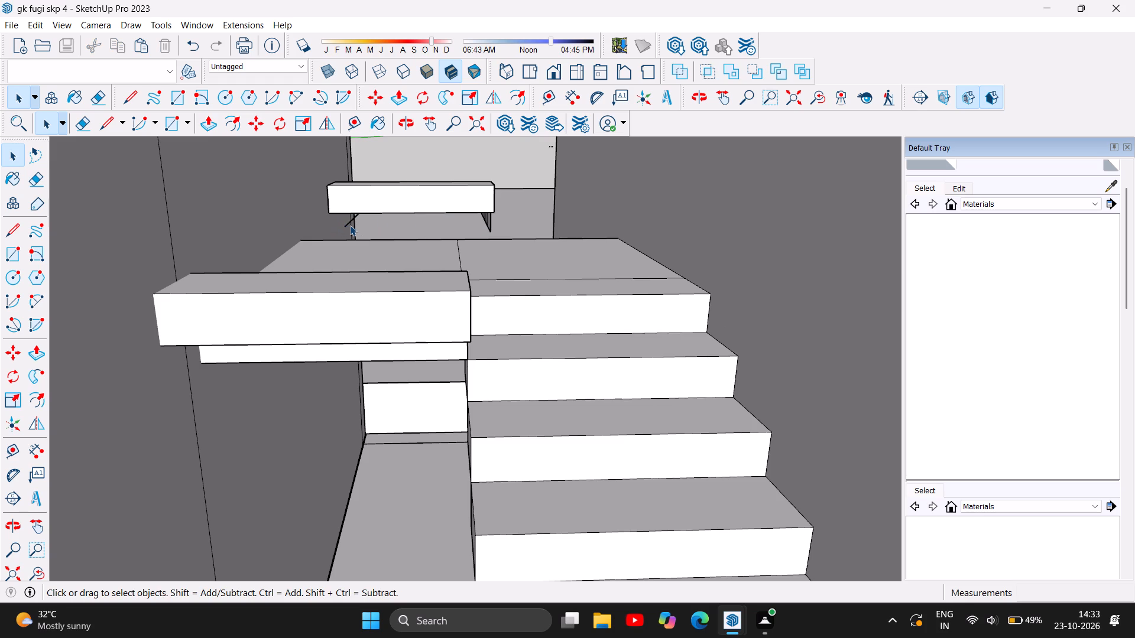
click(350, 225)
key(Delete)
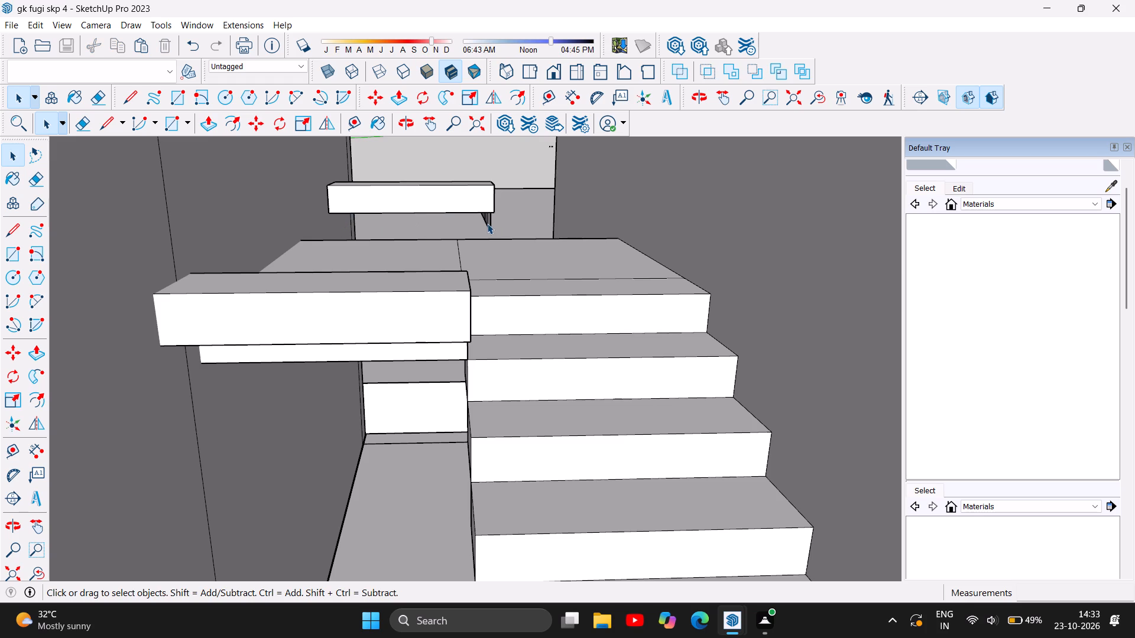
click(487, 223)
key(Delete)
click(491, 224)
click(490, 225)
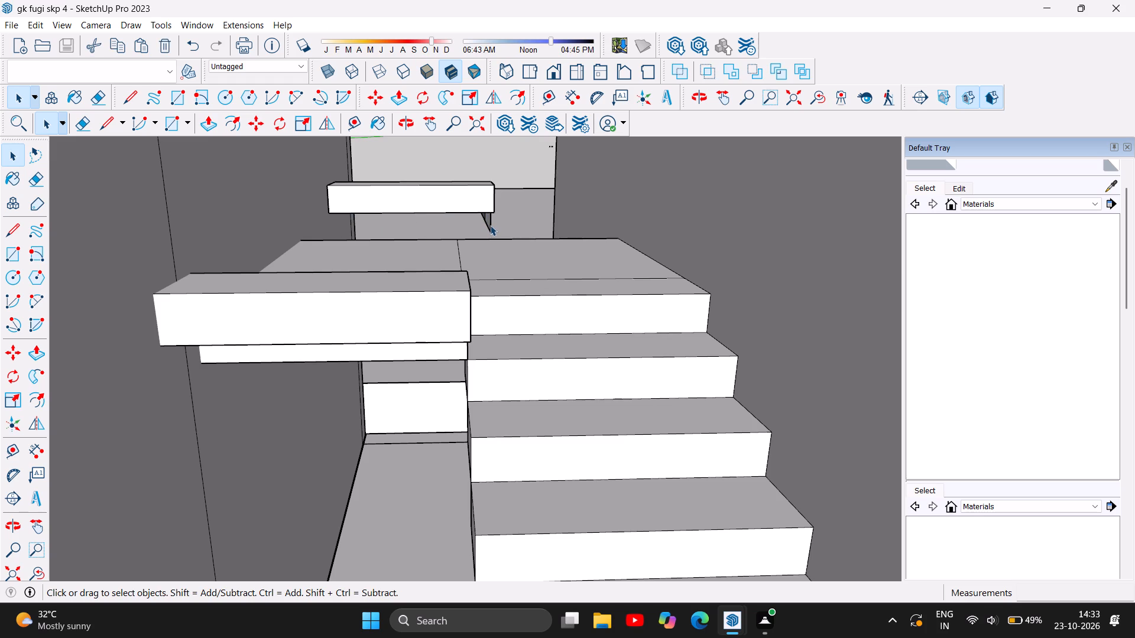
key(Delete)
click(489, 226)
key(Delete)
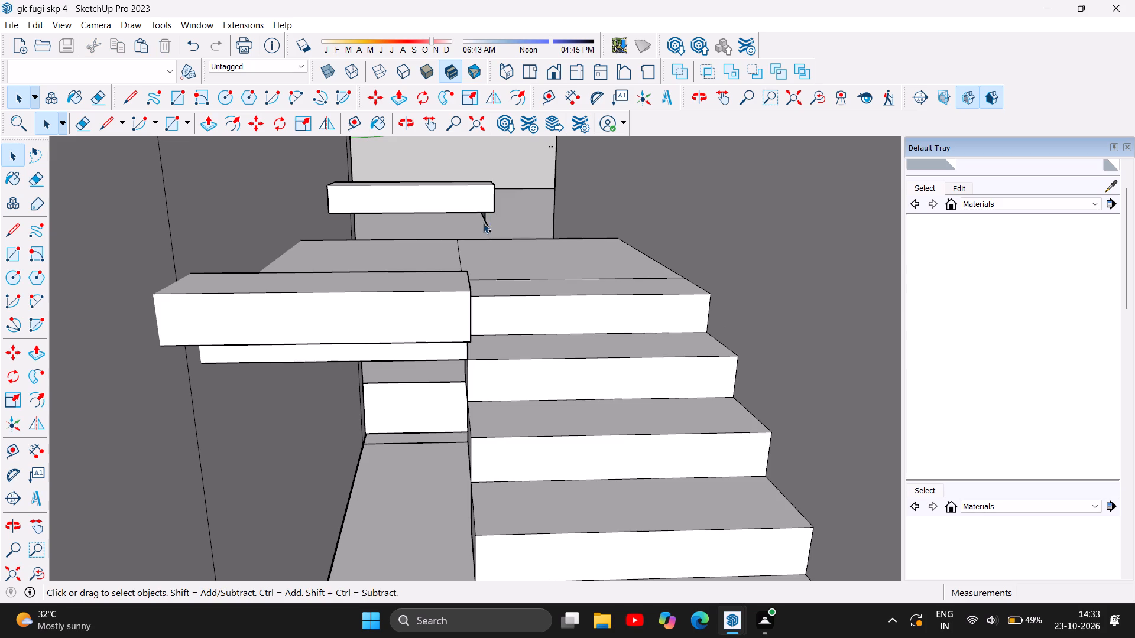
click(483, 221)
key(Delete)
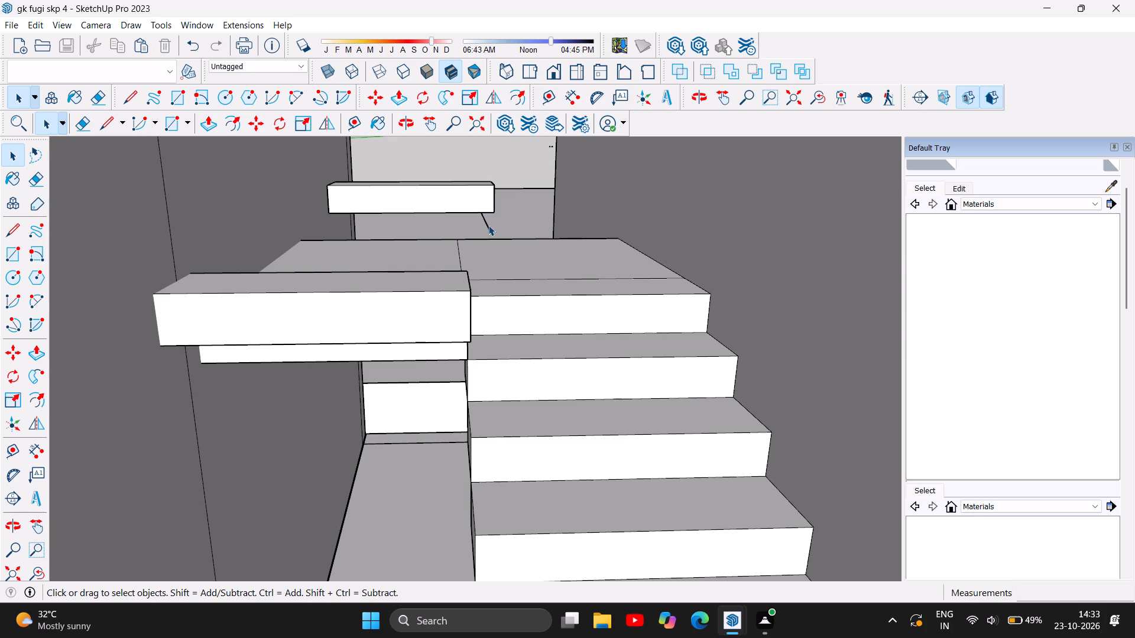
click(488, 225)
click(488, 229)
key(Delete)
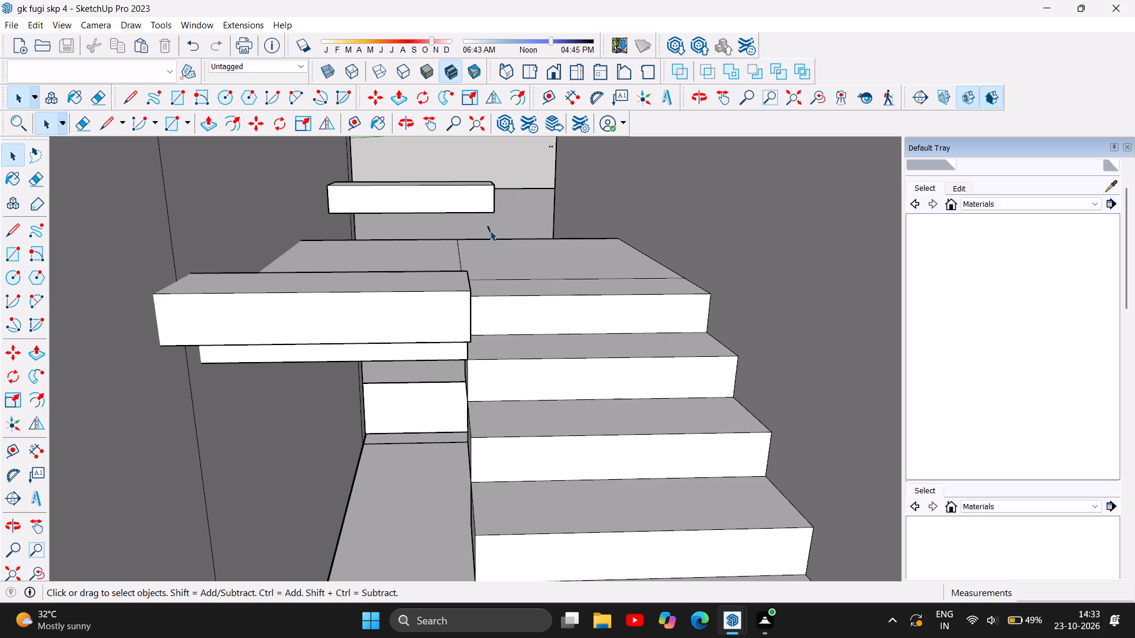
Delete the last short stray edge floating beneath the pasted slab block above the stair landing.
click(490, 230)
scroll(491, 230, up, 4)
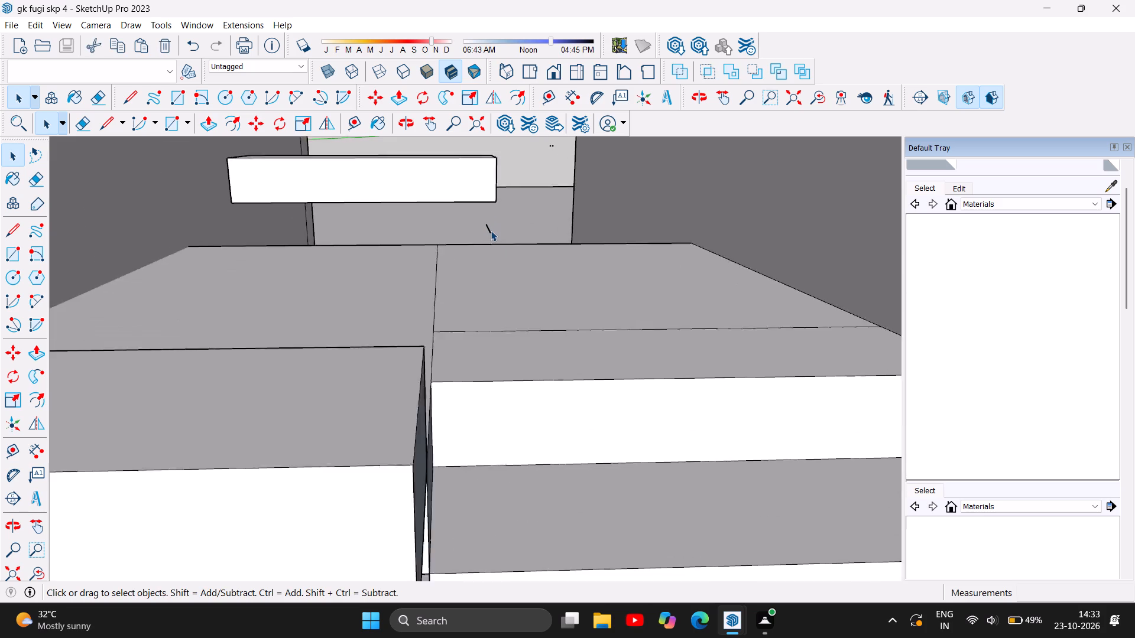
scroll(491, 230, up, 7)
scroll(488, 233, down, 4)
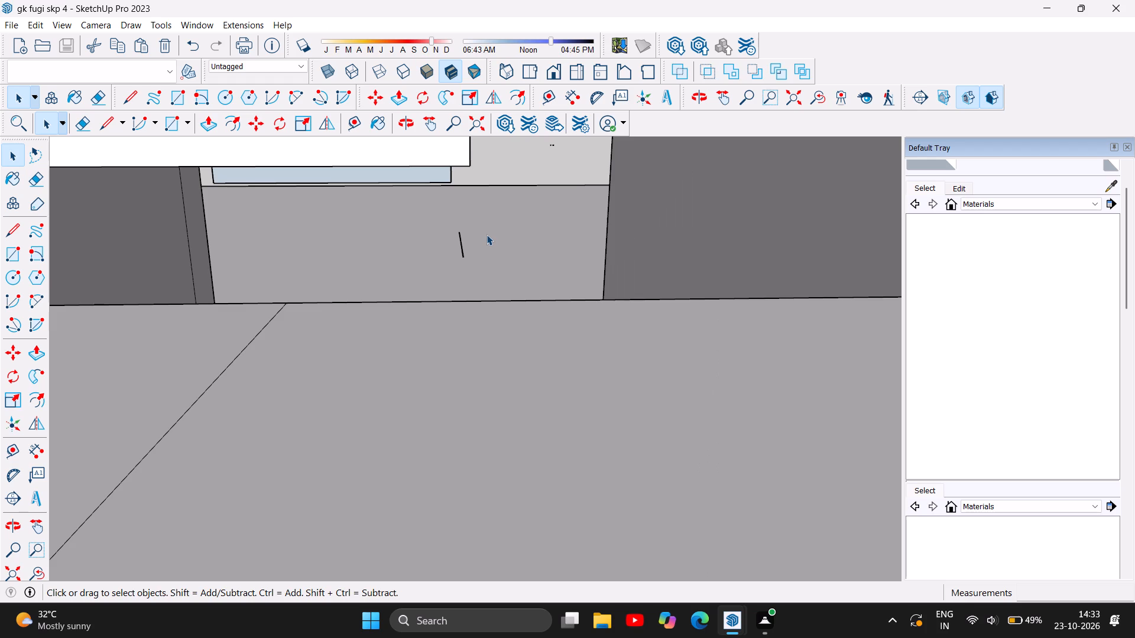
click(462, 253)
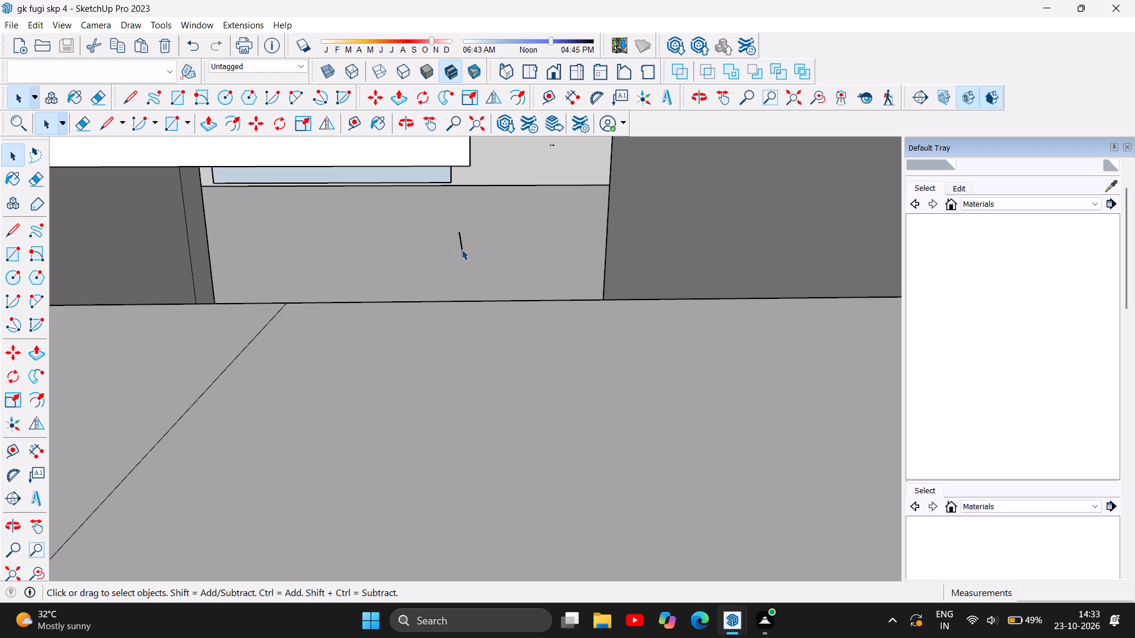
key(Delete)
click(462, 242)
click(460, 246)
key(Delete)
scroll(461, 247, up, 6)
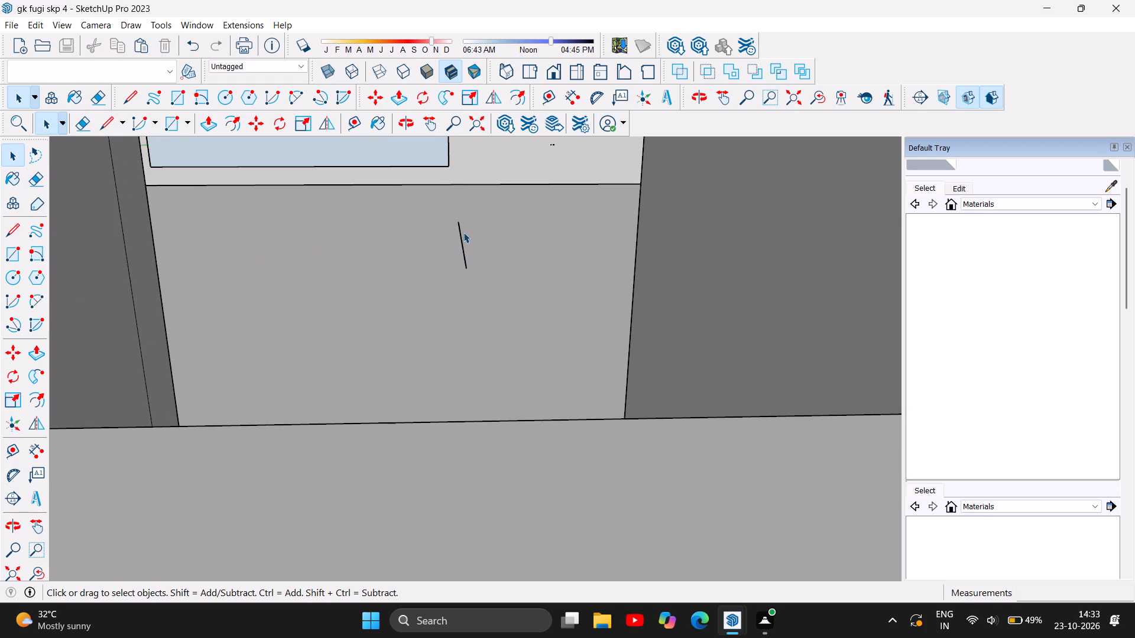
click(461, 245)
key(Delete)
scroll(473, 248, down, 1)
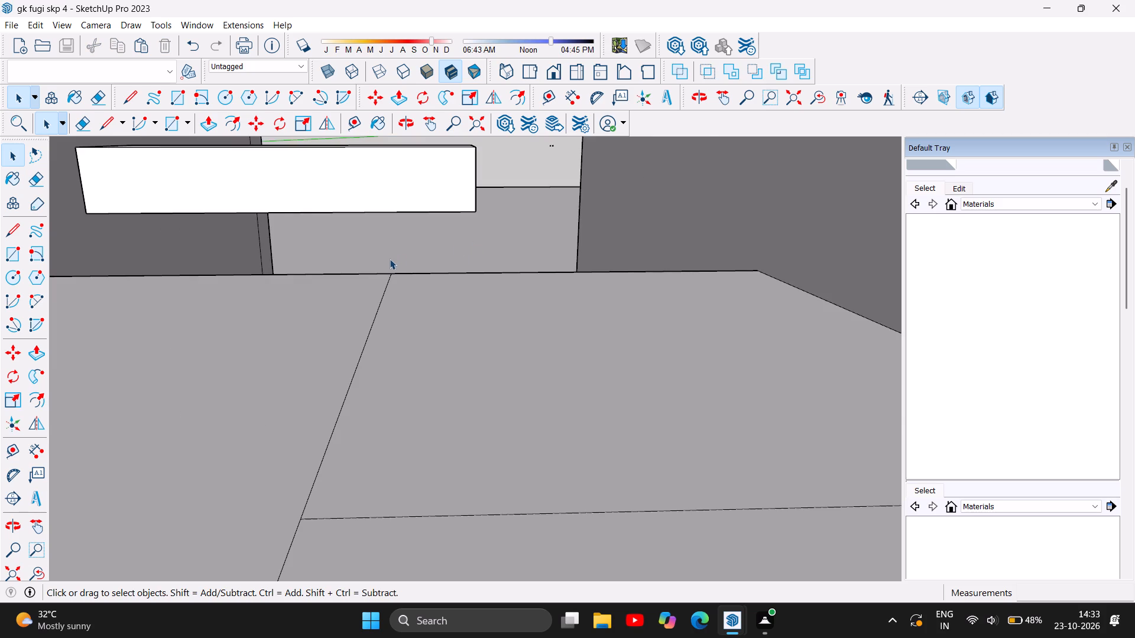
Examine the pasted slab block and its remaining faces from above, from the side and from below.
scroll(385, 259, up, 2)
scroll(390, 241, down, 2)
scroll(387, 234, up, 1)
click(399, 116)
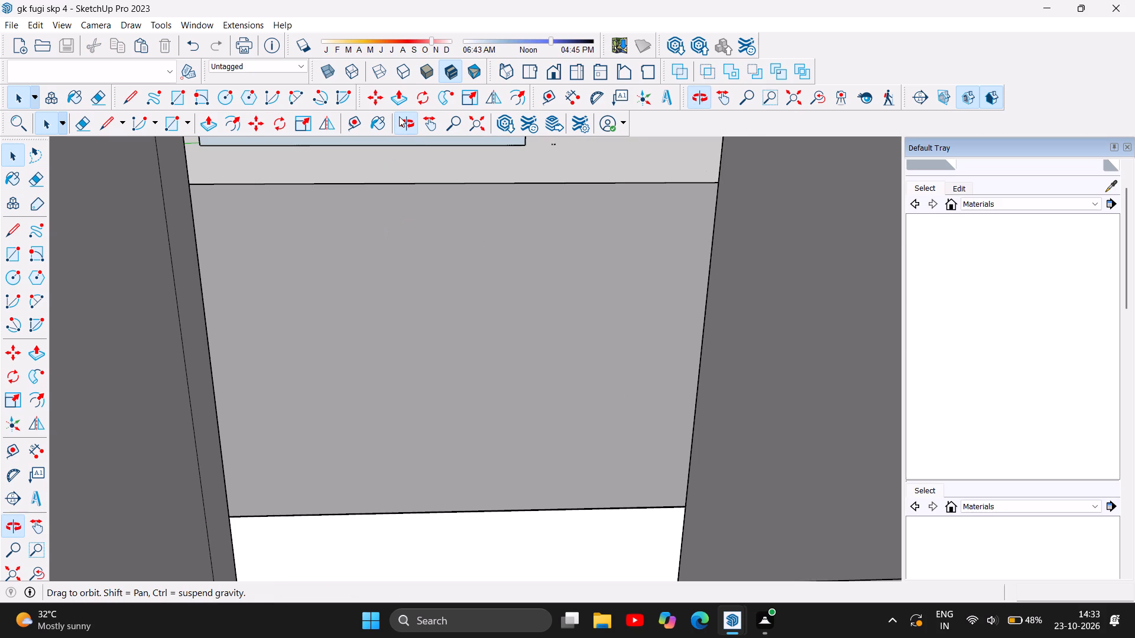
drag(429, 211, 434, 215)
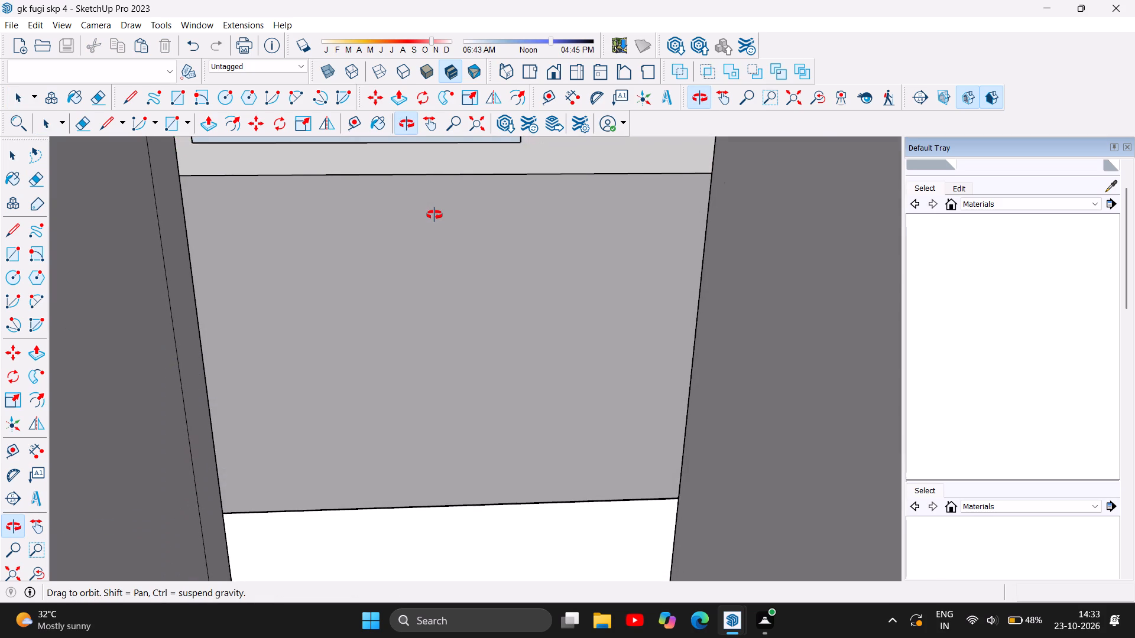
scroll(434, 215, down, 1)
scroll(400, 190, up, 2)
drag(432, 240, 427, 226)
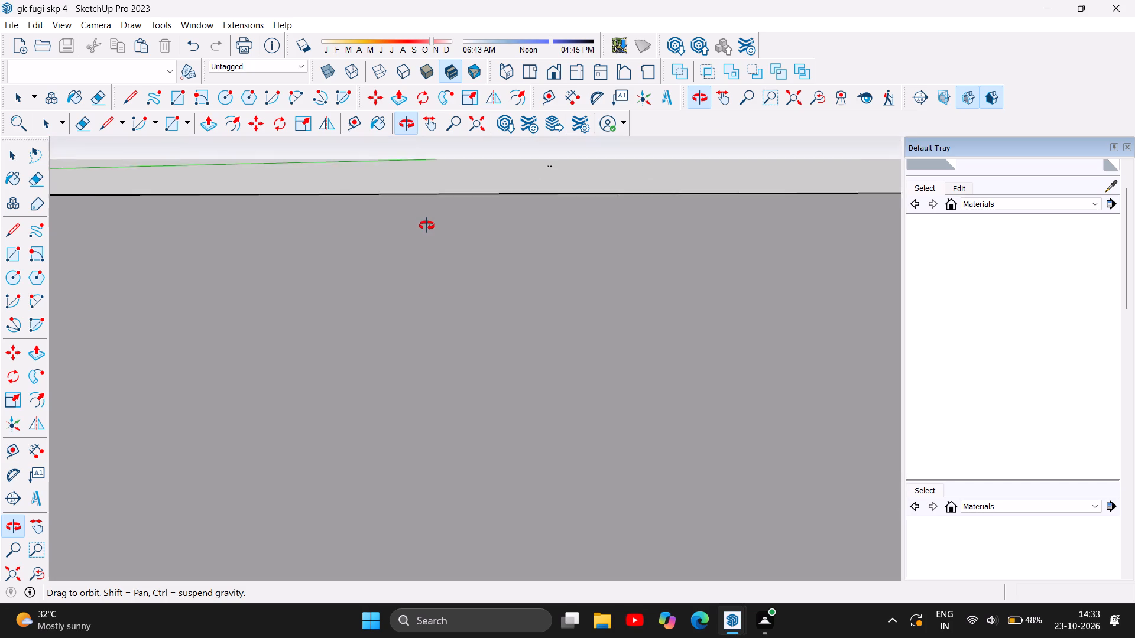
drag(427, 226, 426, 240)
scroll(426, 241, down, 3)
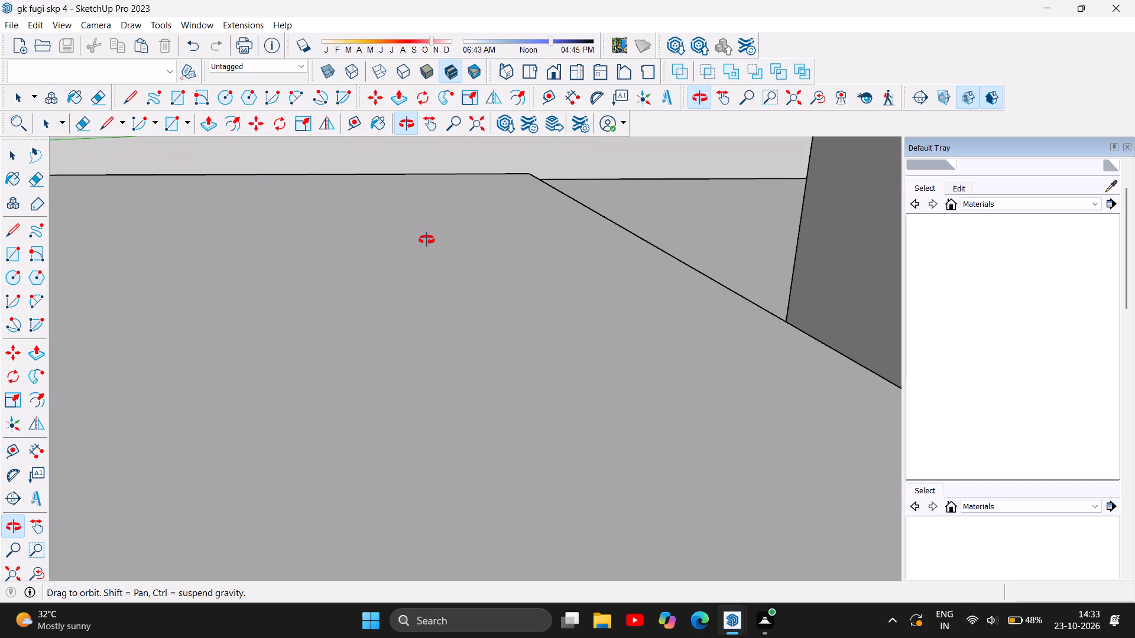
scroll(427, 240, down, 20)
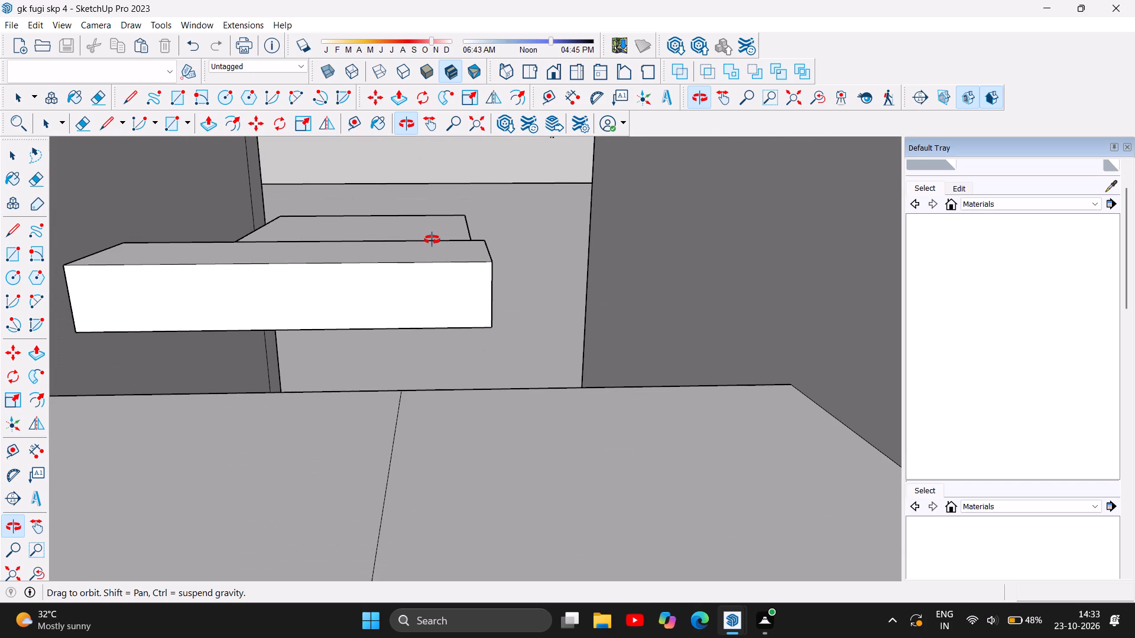
drag(466, 275, 403, 198)
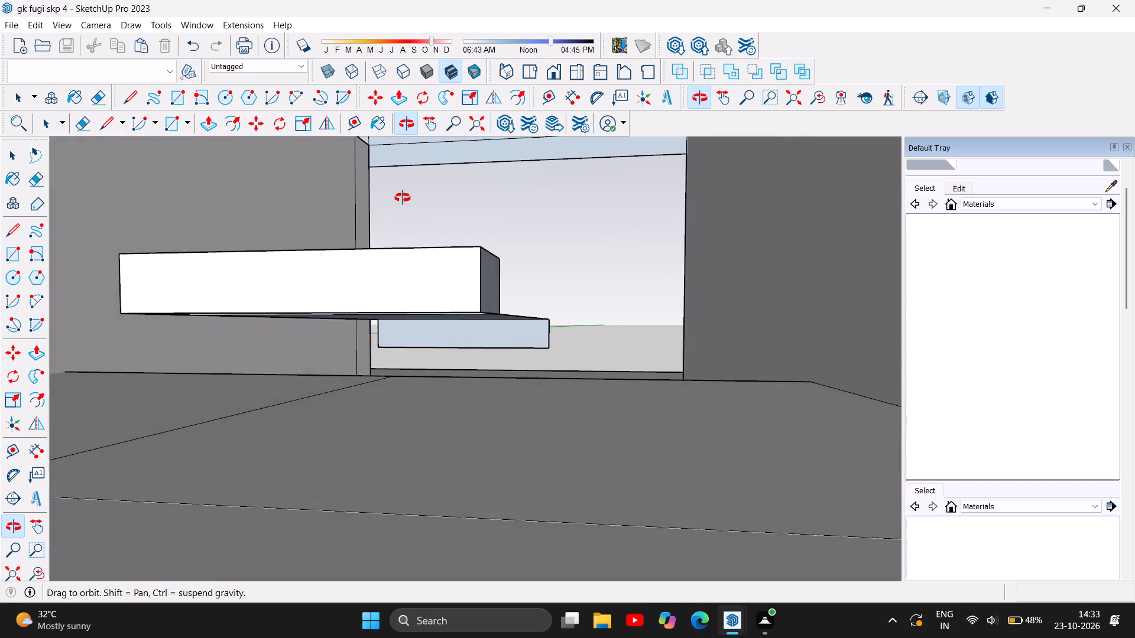
drag(403, 198, 375, 196)
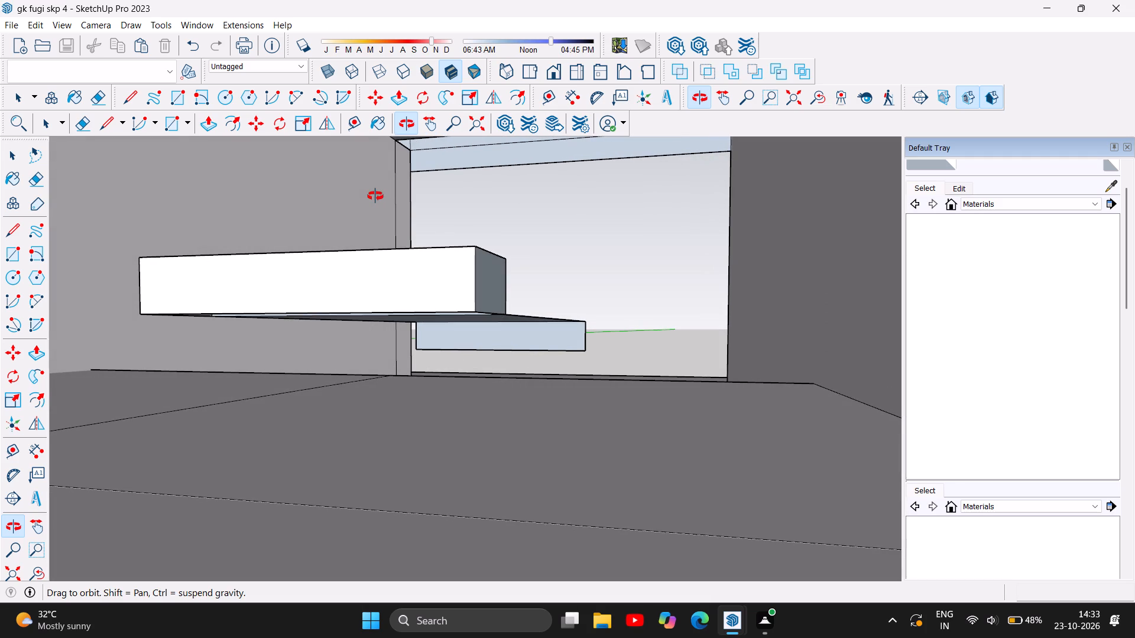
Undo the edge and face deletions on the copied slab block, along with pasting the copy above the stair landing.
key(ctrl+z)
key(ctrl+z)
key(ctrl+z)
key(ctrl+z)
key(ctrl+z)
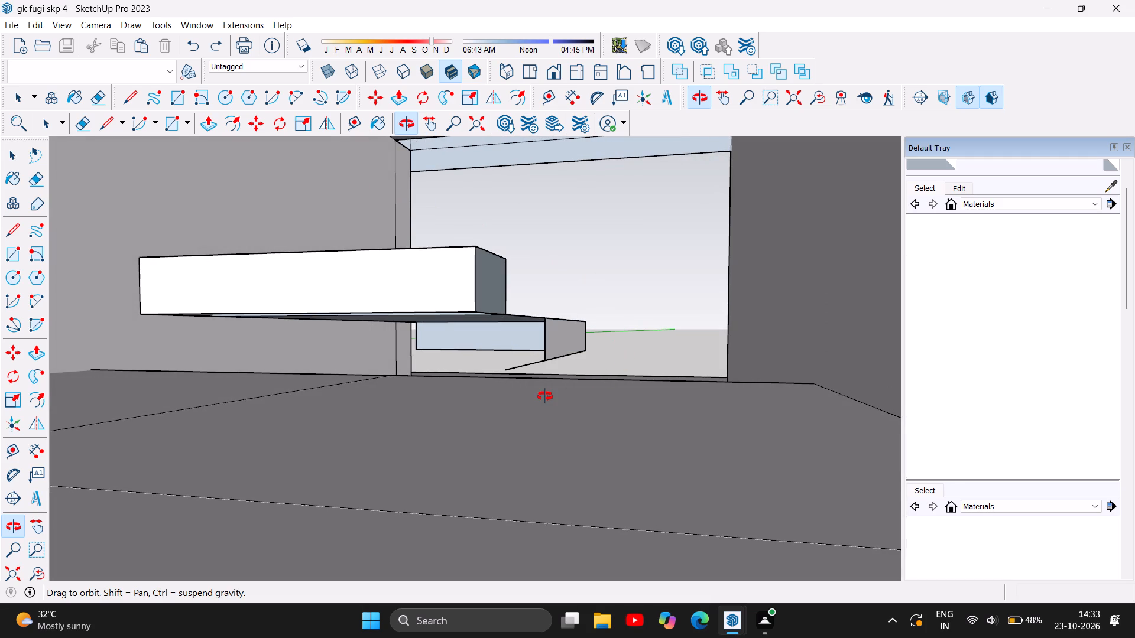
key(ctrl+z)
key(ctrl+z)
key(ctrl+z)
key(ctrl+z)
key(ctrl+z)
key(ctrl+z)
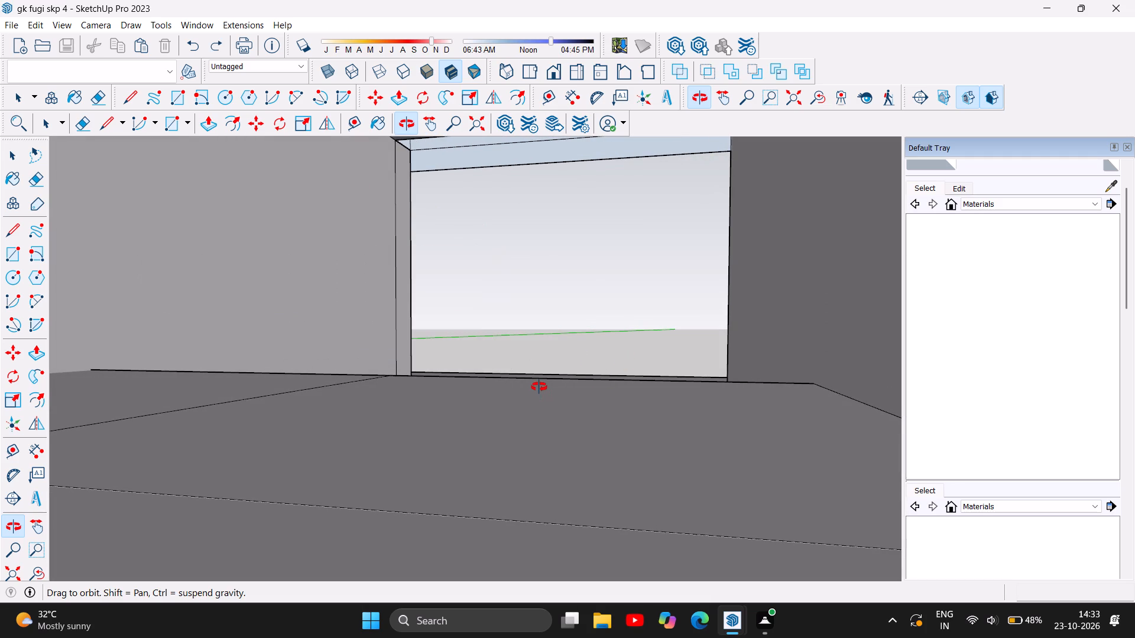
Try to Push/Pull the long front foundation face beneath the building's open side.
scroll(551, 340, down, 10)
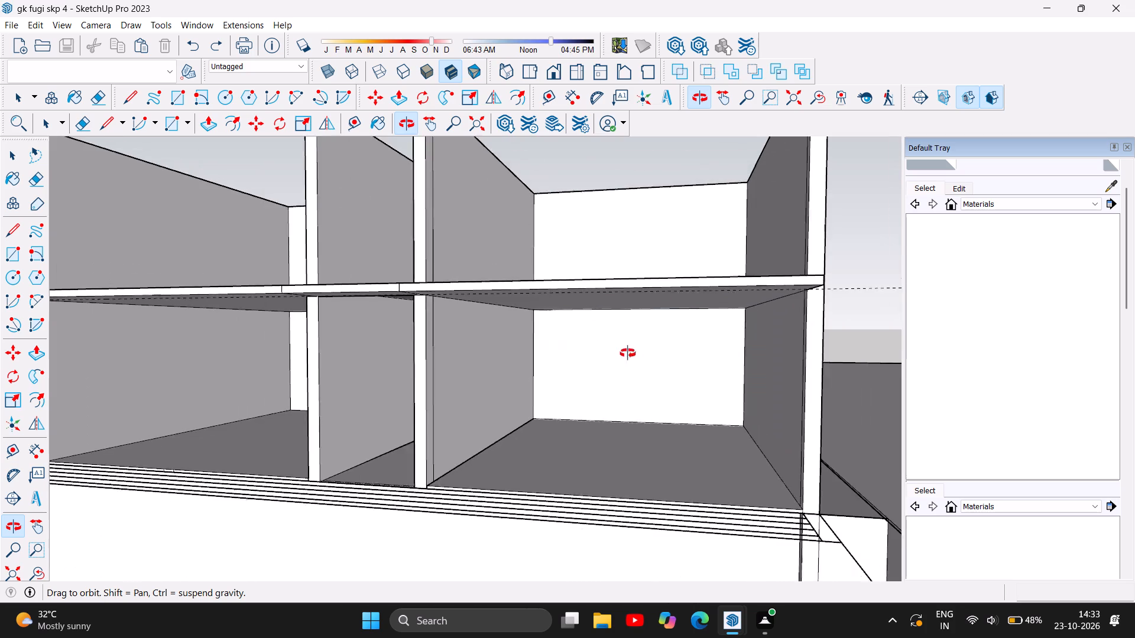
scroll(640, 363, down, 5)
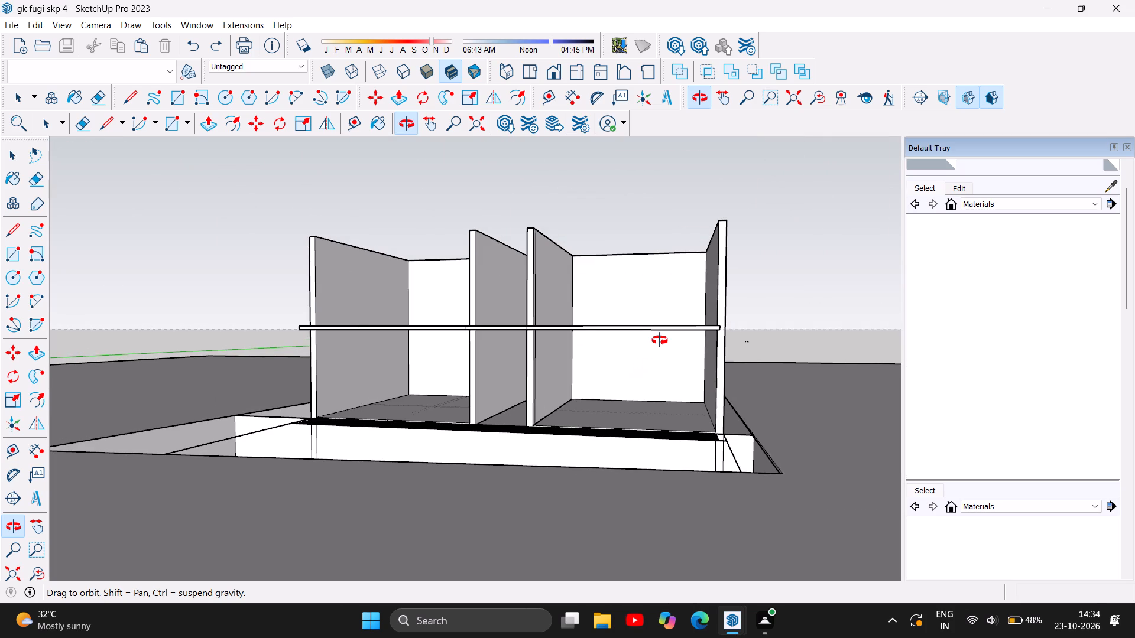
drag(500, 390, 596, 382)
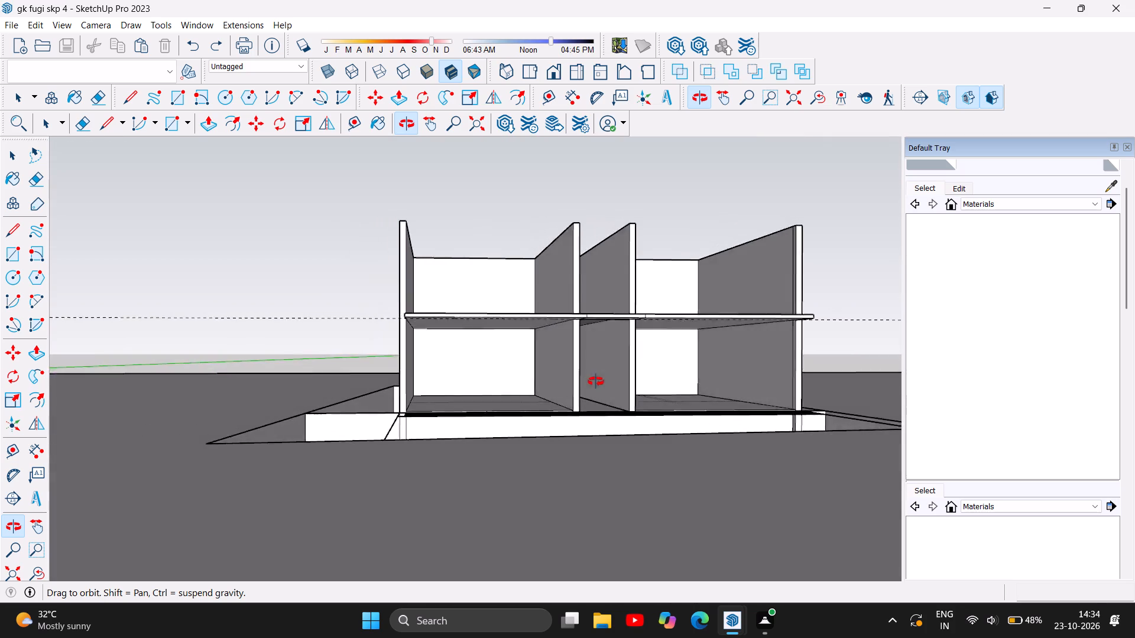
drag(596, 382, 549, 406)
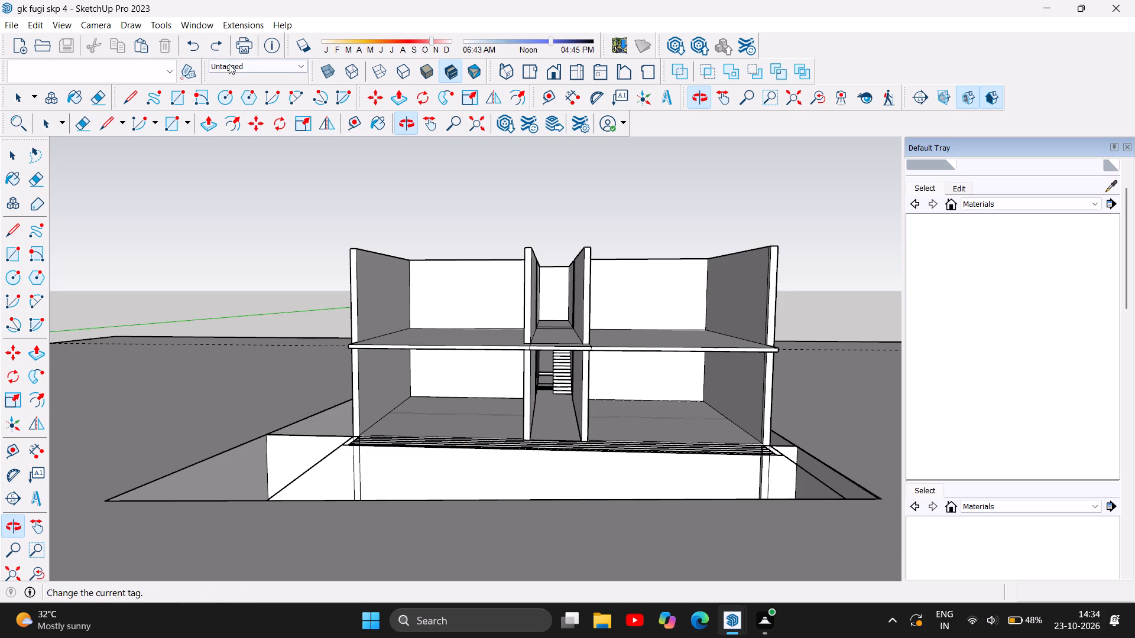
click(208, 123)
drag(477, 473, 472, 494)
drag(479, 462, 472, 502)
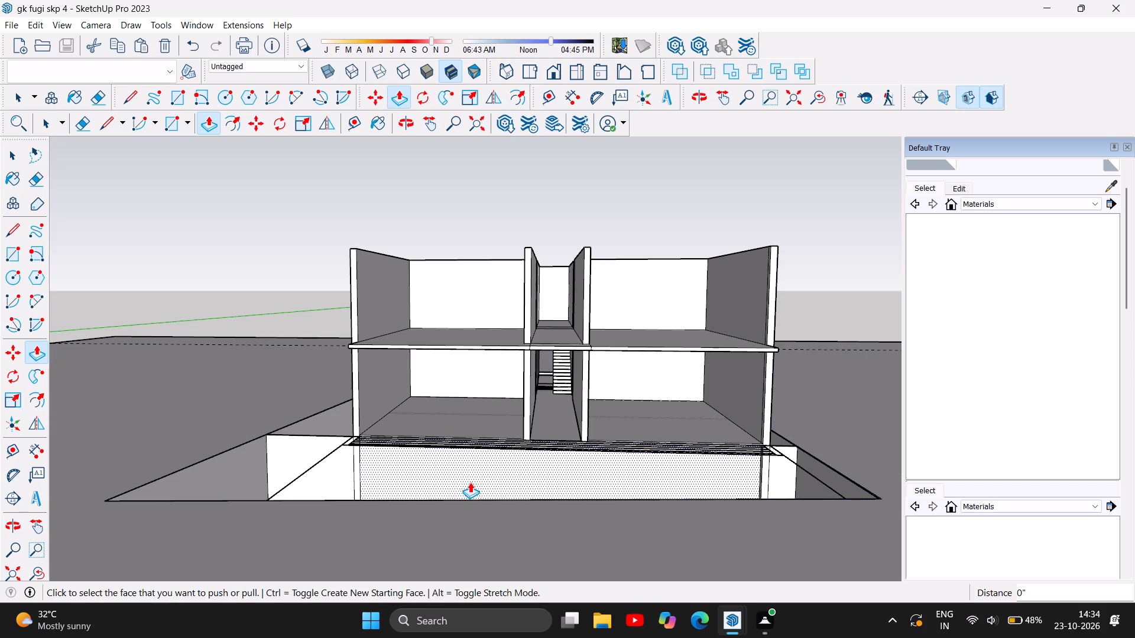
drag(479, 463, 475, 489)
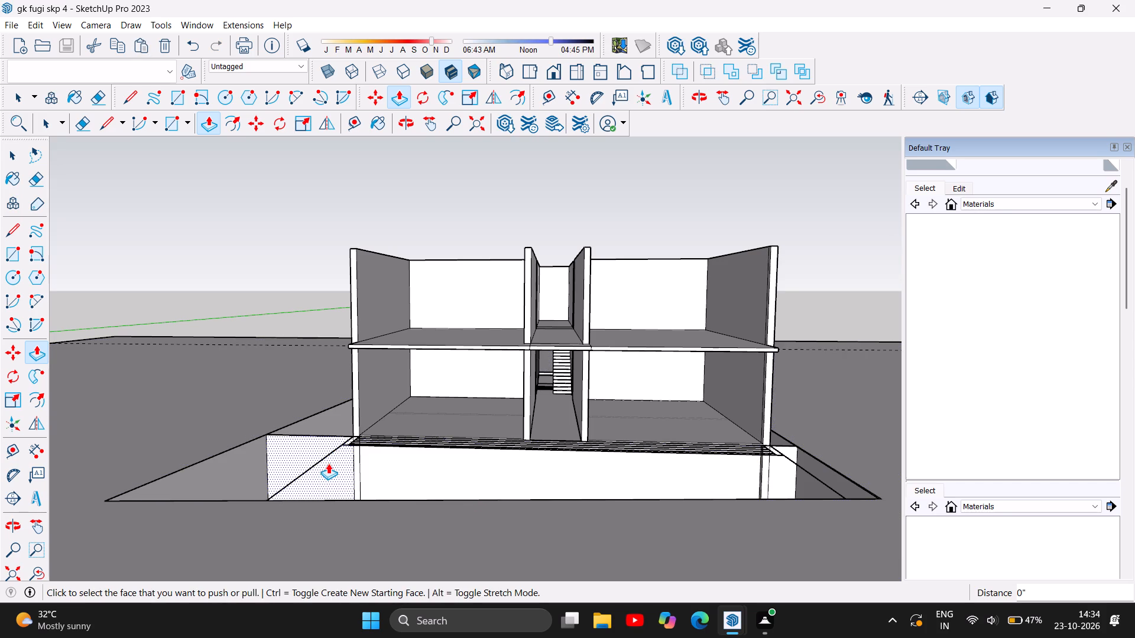
Push/Pull the short excavation face next to the long front foundation face outward about 21' 7 9/16".
drag(328, 463, 190, 522)
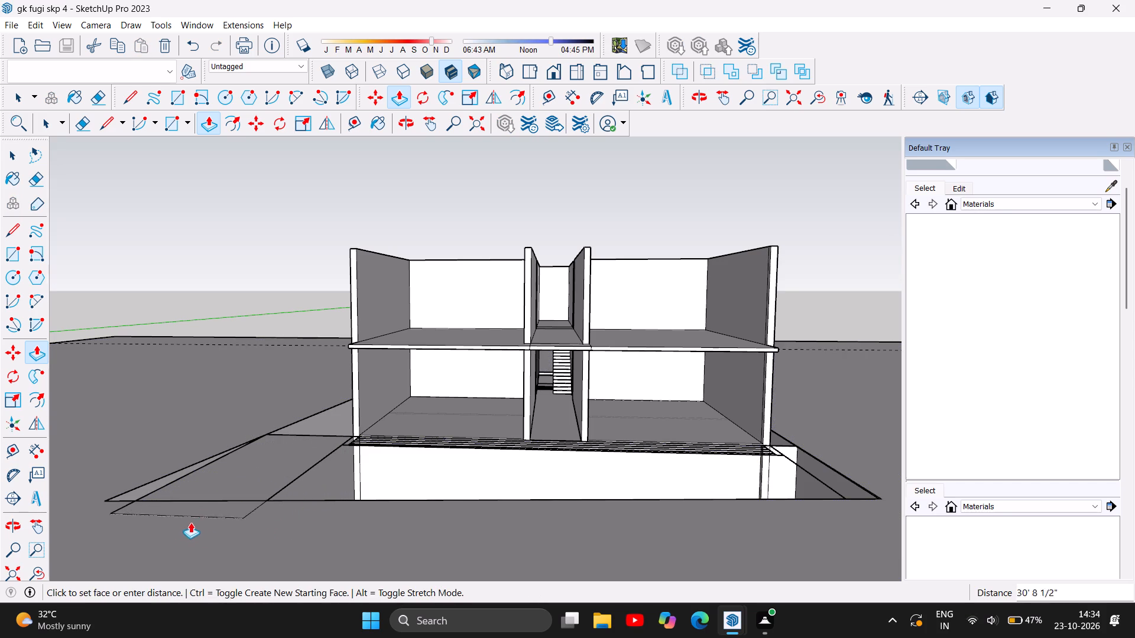
drag(190, 522, 228, 494)
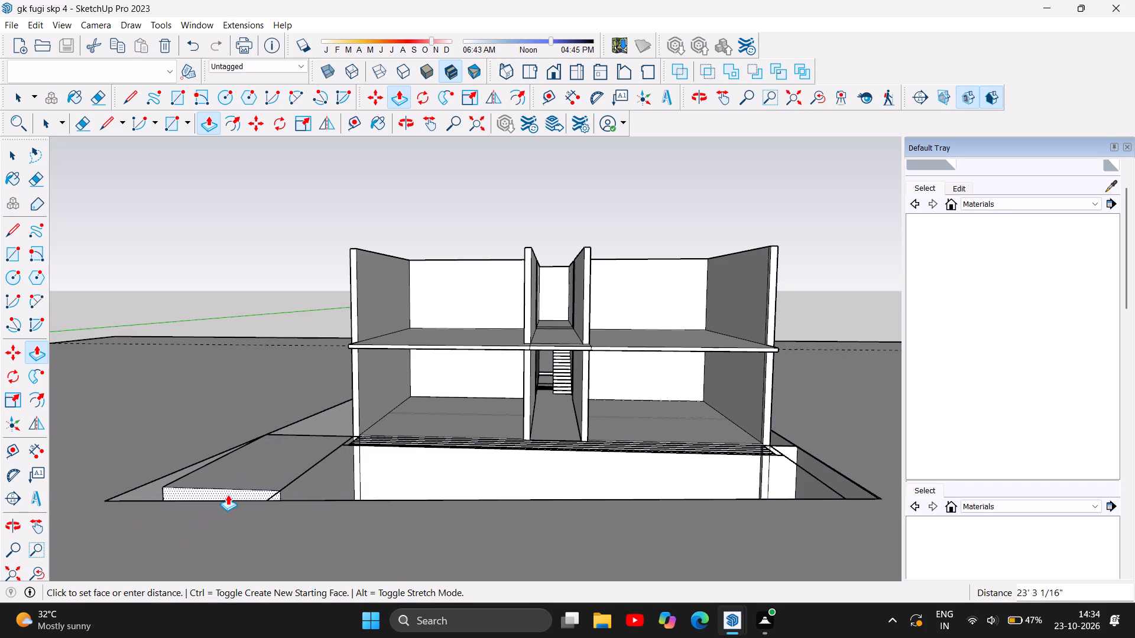
drag(228, 494, 238, 496)
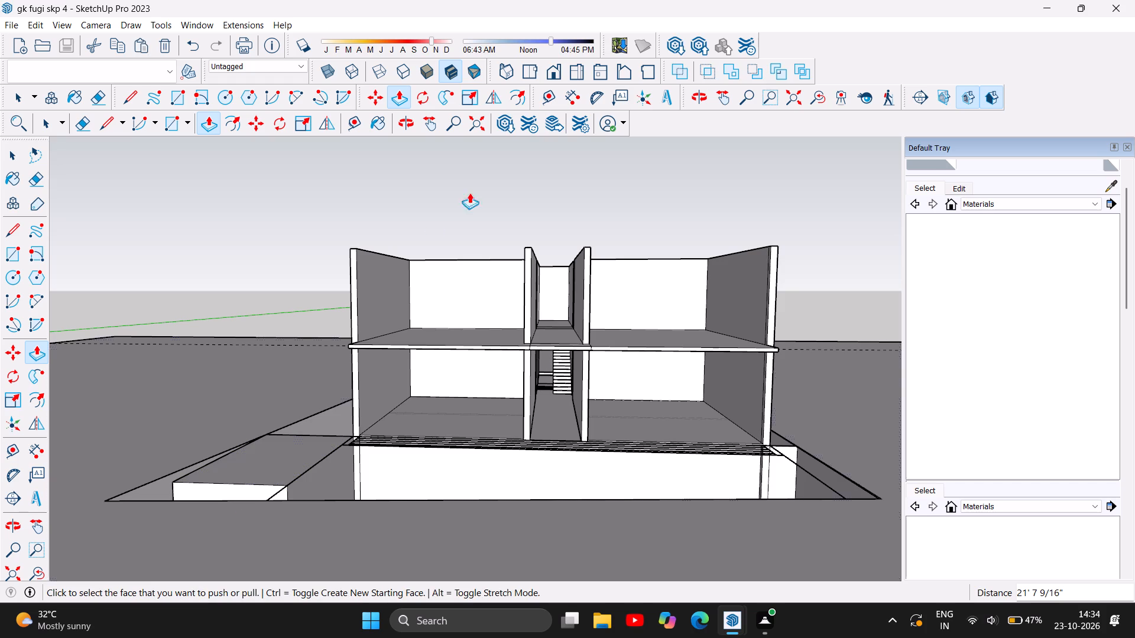
click(403, 126)
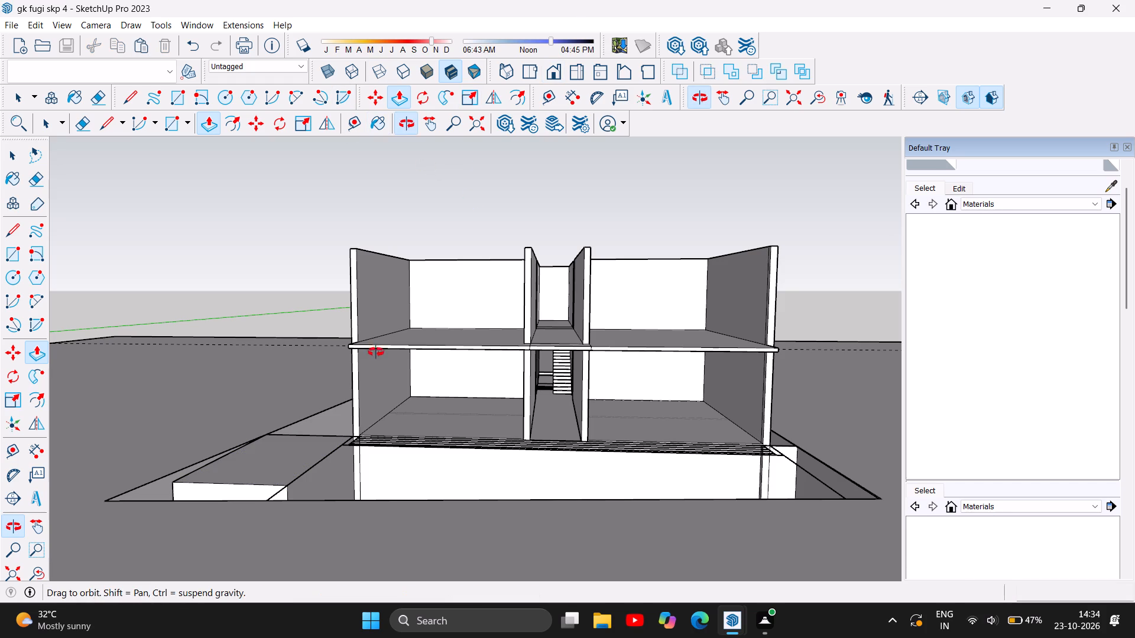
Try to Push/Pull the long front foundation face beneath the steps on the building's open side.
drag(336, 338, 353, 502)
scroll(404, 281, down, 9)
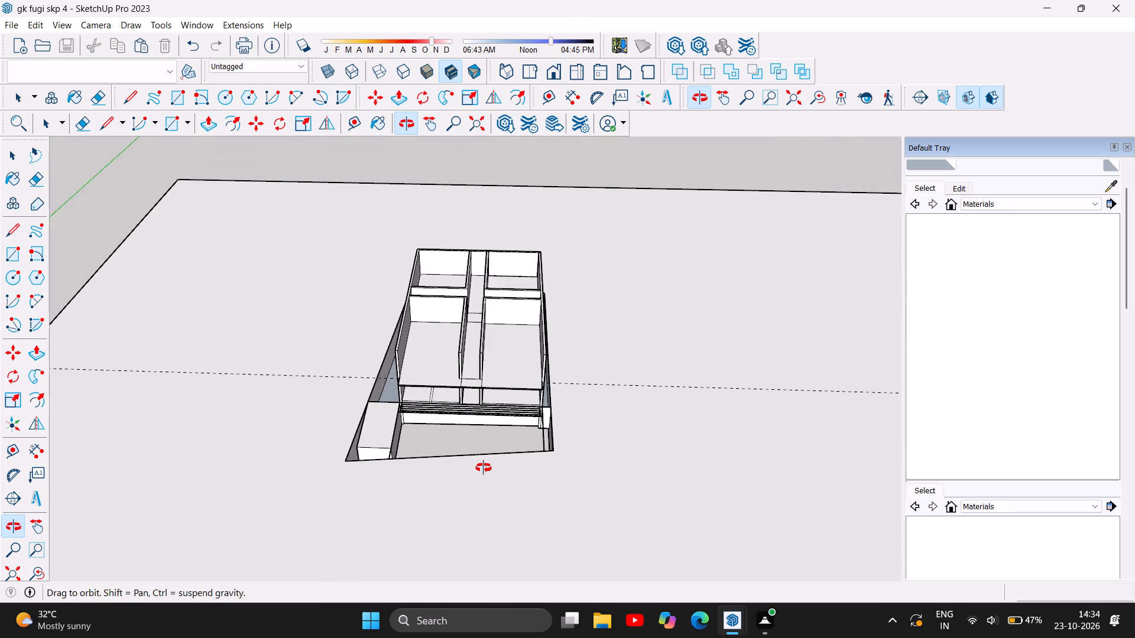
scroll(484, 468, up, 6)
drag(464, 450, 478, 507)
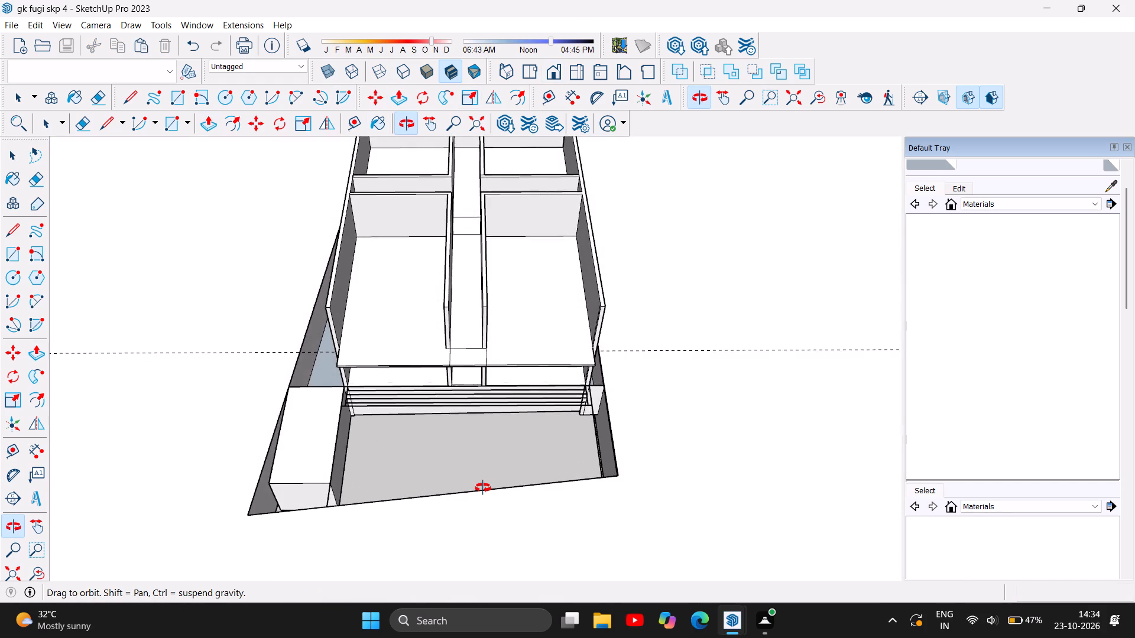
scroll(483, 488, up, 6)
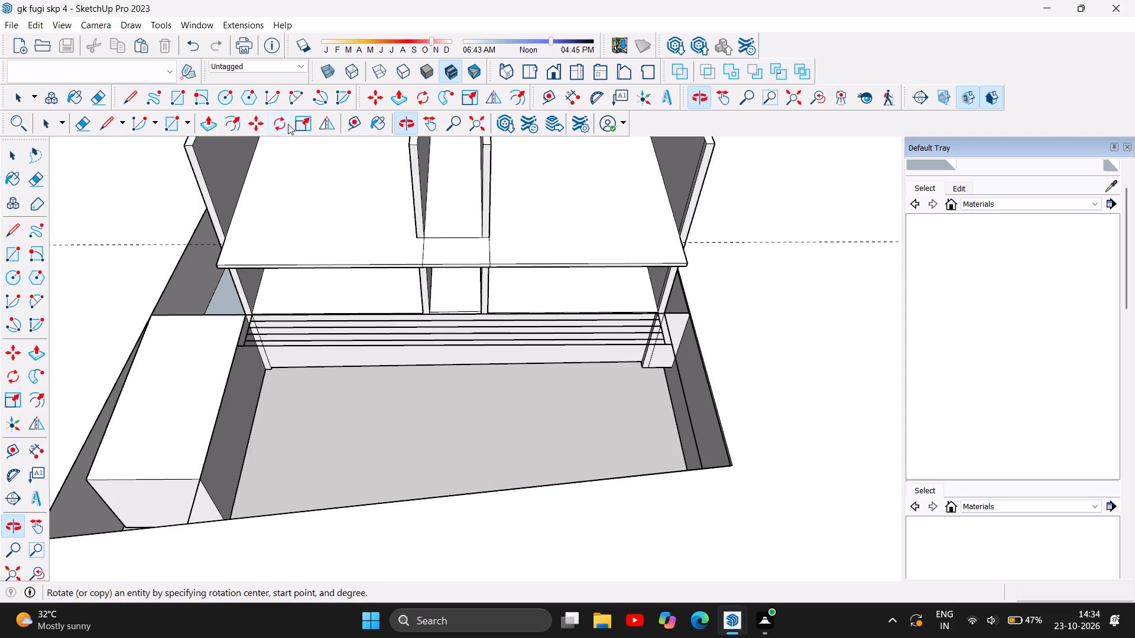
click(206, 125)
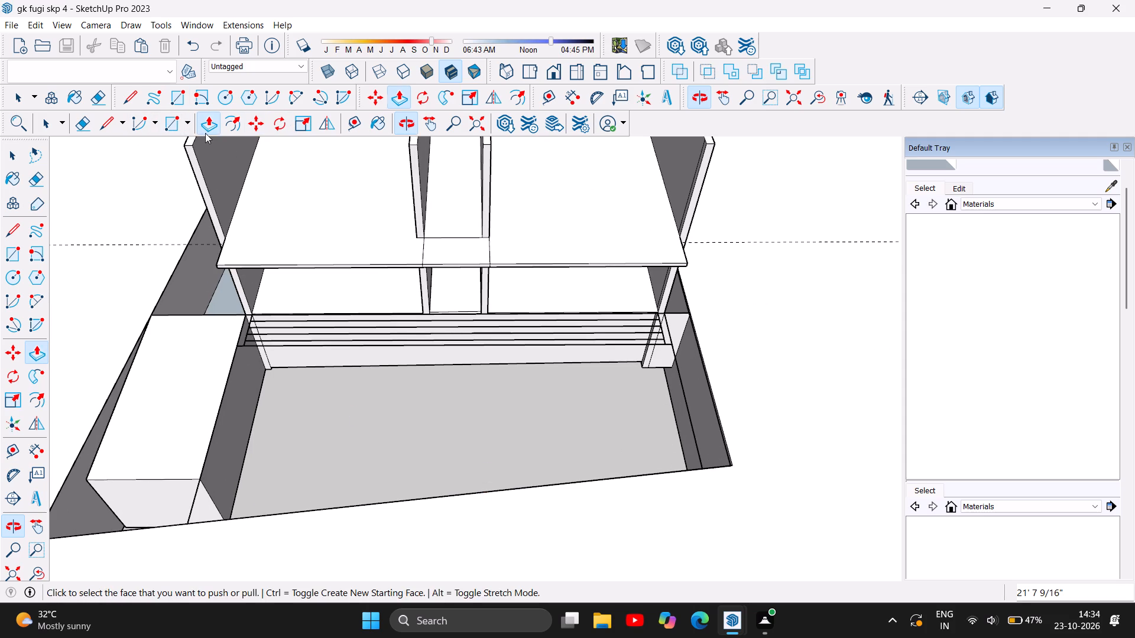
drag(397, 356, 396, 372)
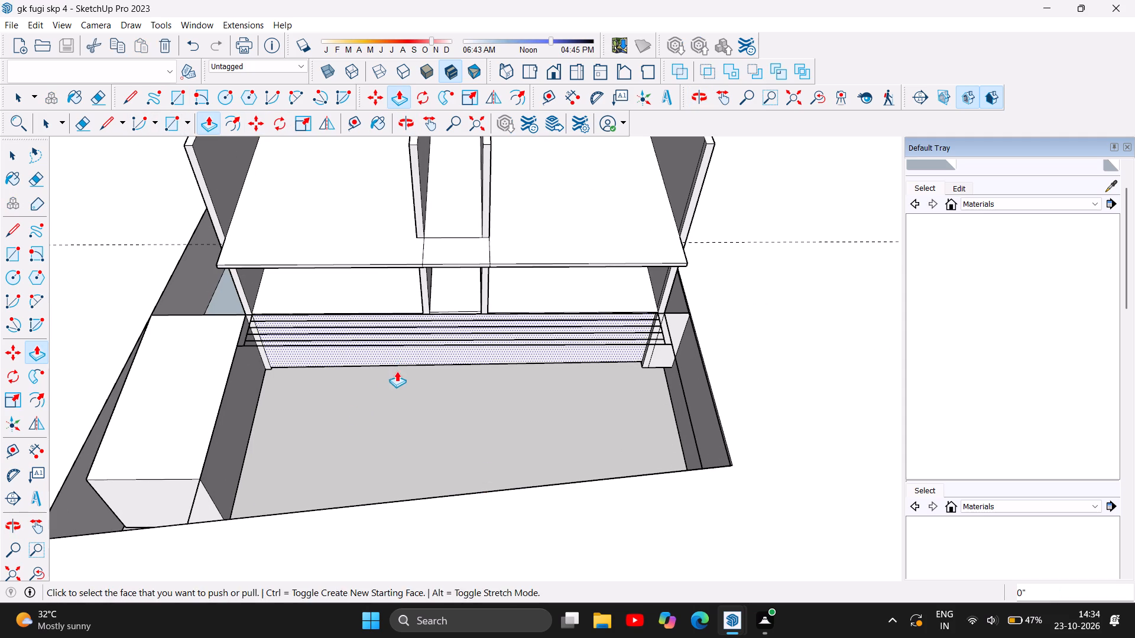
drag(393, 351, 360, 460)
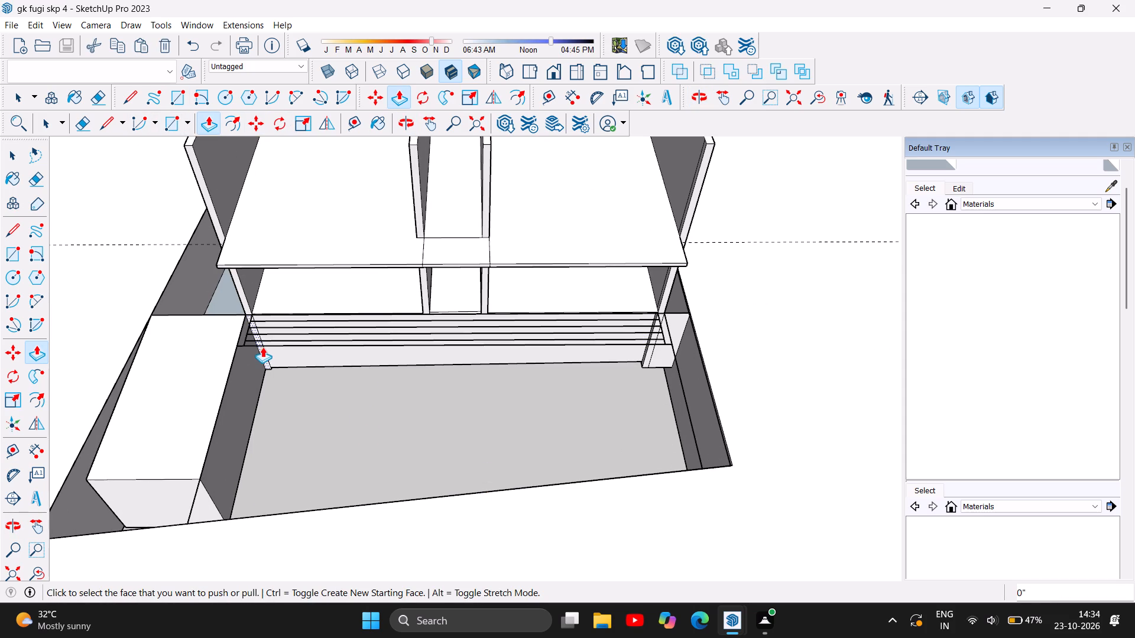
Push/Pull the narrow wall-end face beside the raised side block outward 21' 7 9/16" to the excavation's front edge.
drag(262, 347, 196, 512)
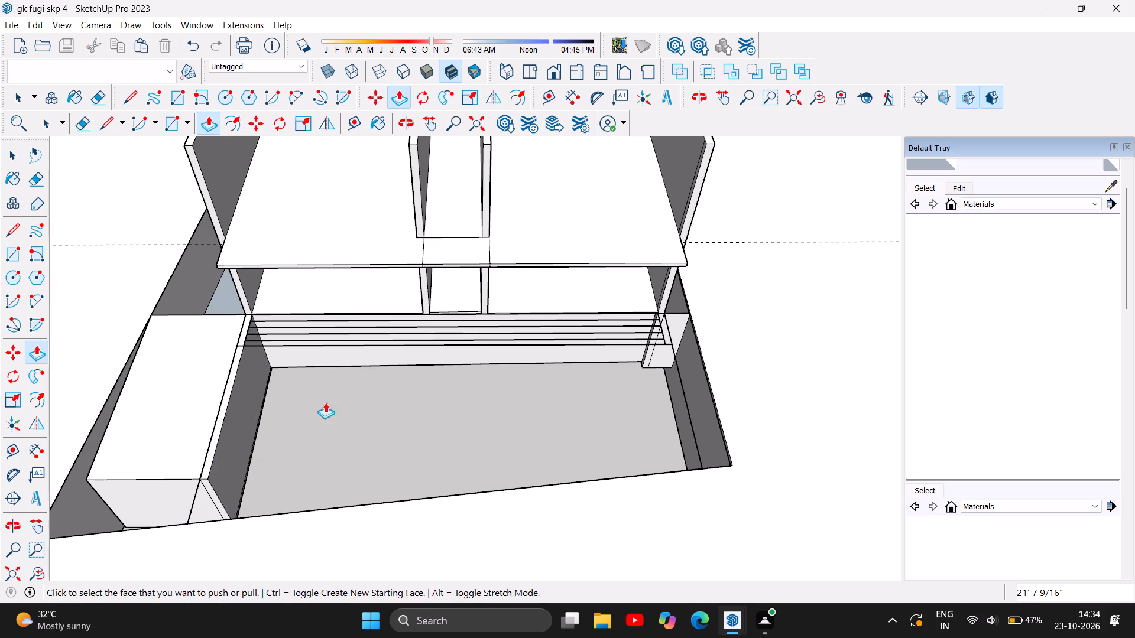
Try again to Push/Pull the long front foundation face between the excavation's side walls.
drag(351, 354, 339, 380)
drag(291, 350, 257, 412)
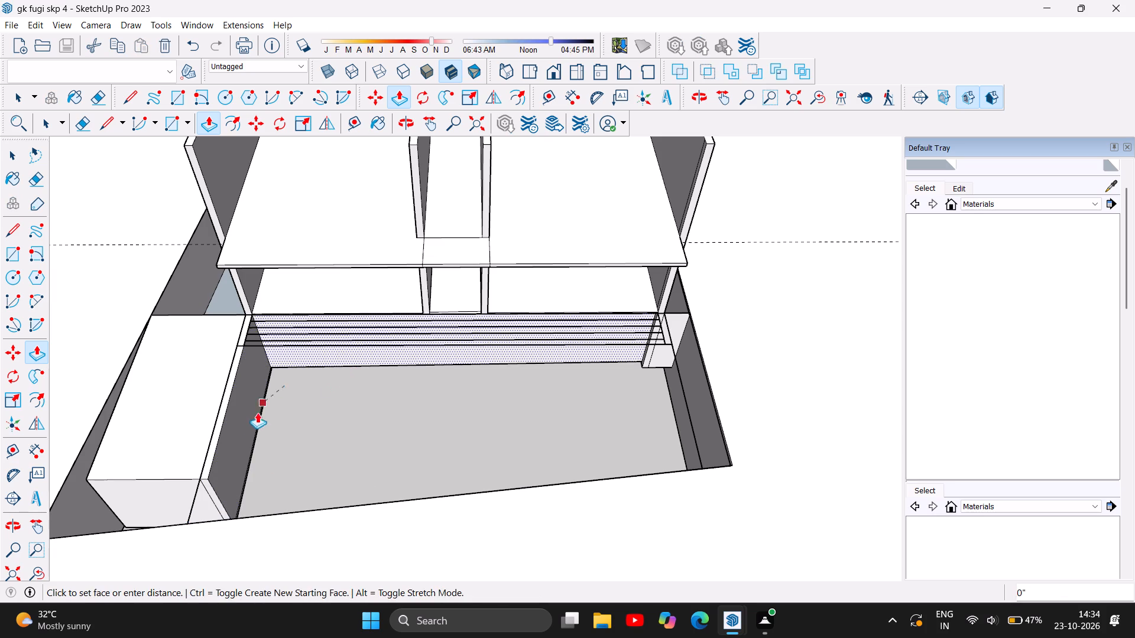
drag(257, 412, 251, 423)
Push/Pull the narrow wall-end face opposite the raised side block outward about 21' to the excavation's front edge.
drag(646, 358, 666, 456)
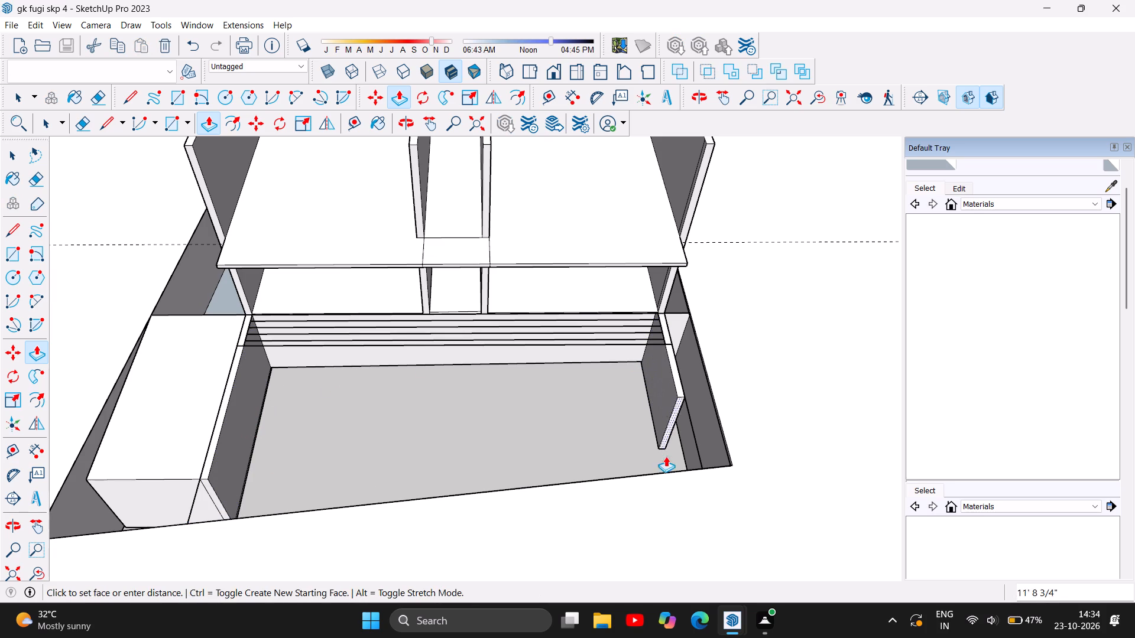
drag(666, 456, 692, 497)
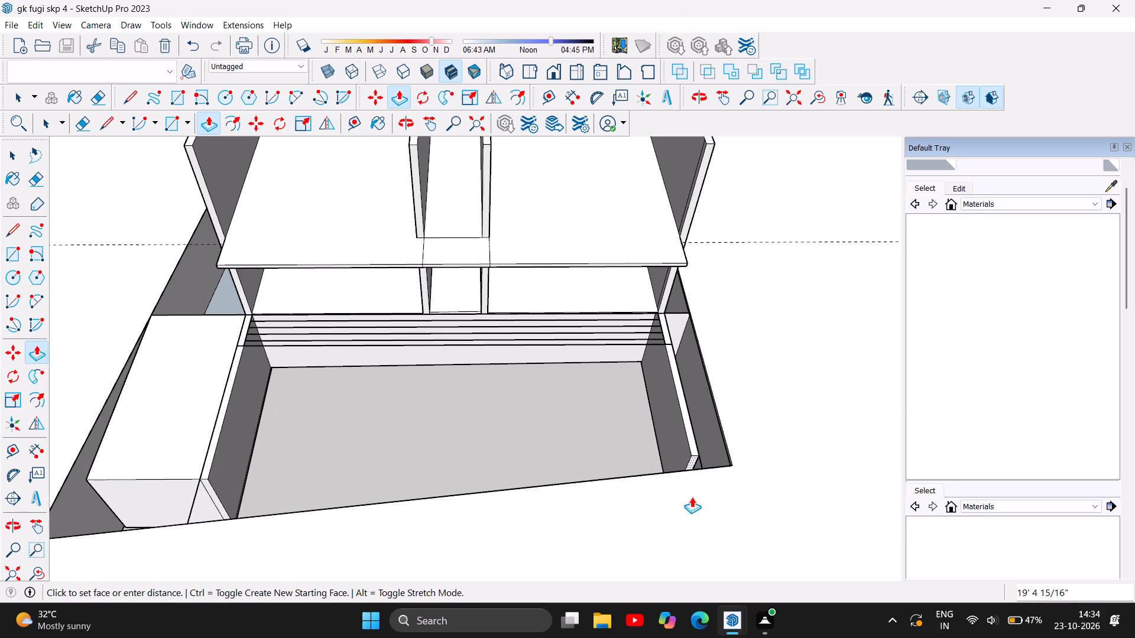
drag(692, 497, 693, 509)
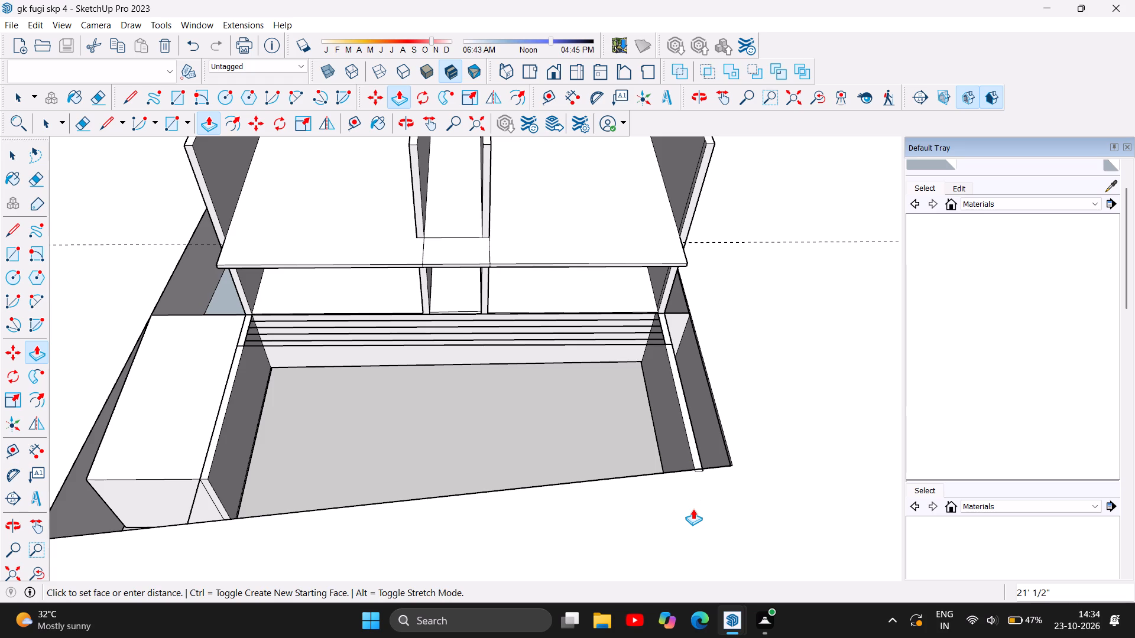
drag(693, 509, 696, 504)
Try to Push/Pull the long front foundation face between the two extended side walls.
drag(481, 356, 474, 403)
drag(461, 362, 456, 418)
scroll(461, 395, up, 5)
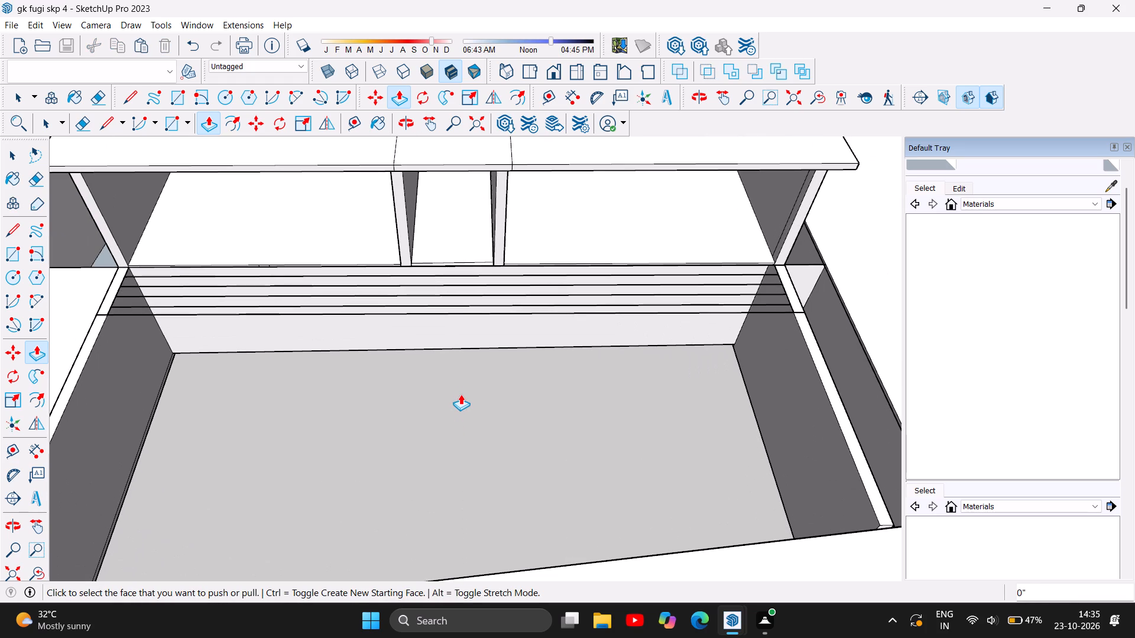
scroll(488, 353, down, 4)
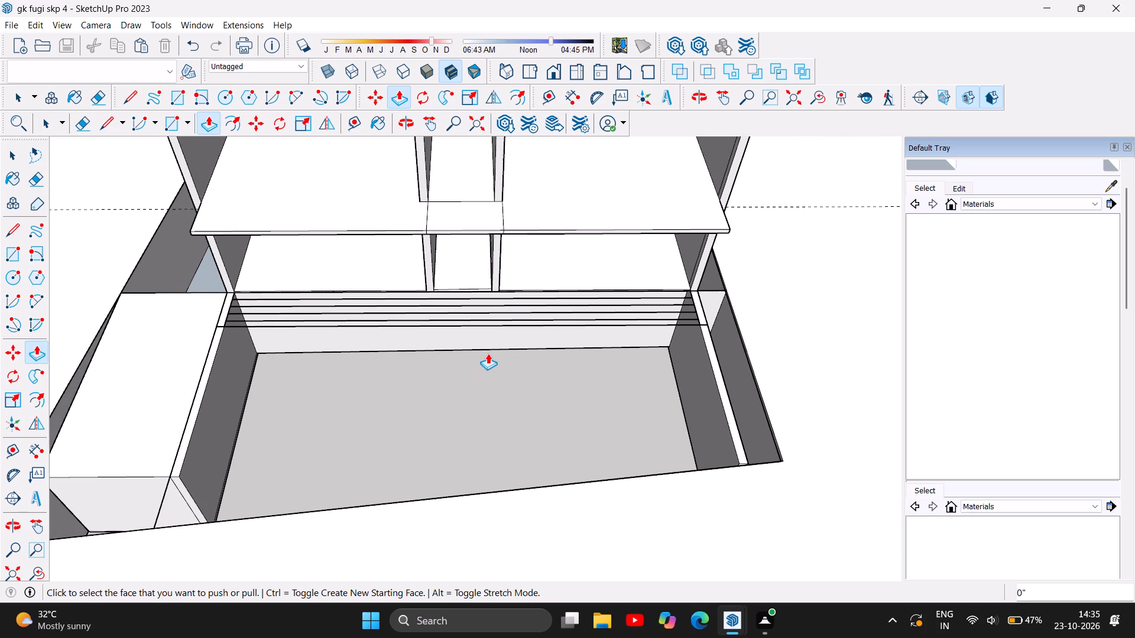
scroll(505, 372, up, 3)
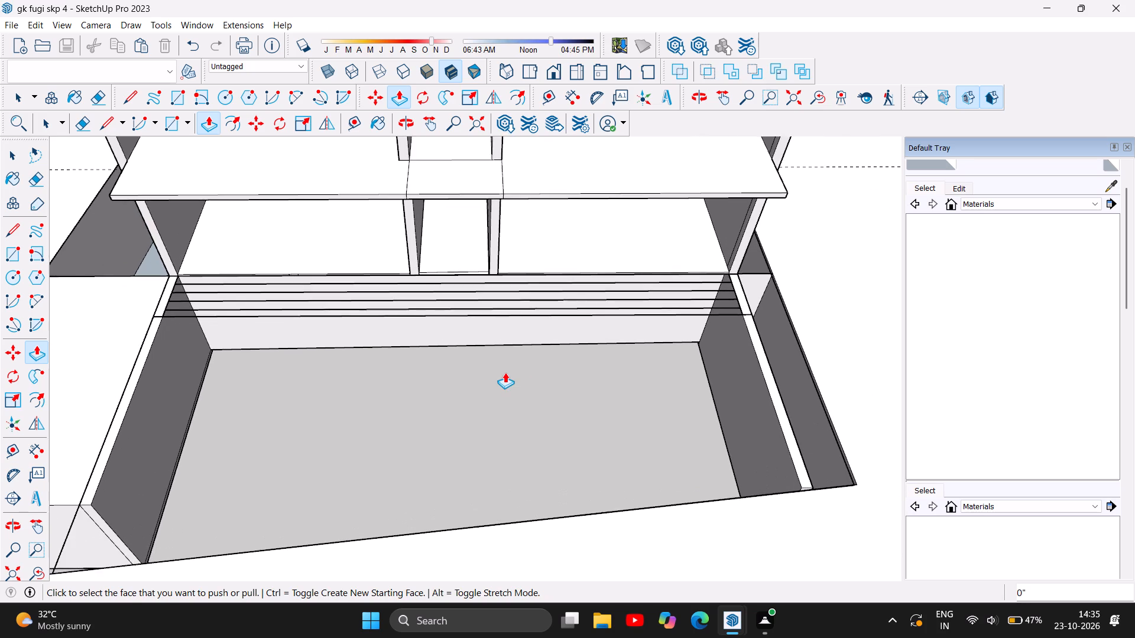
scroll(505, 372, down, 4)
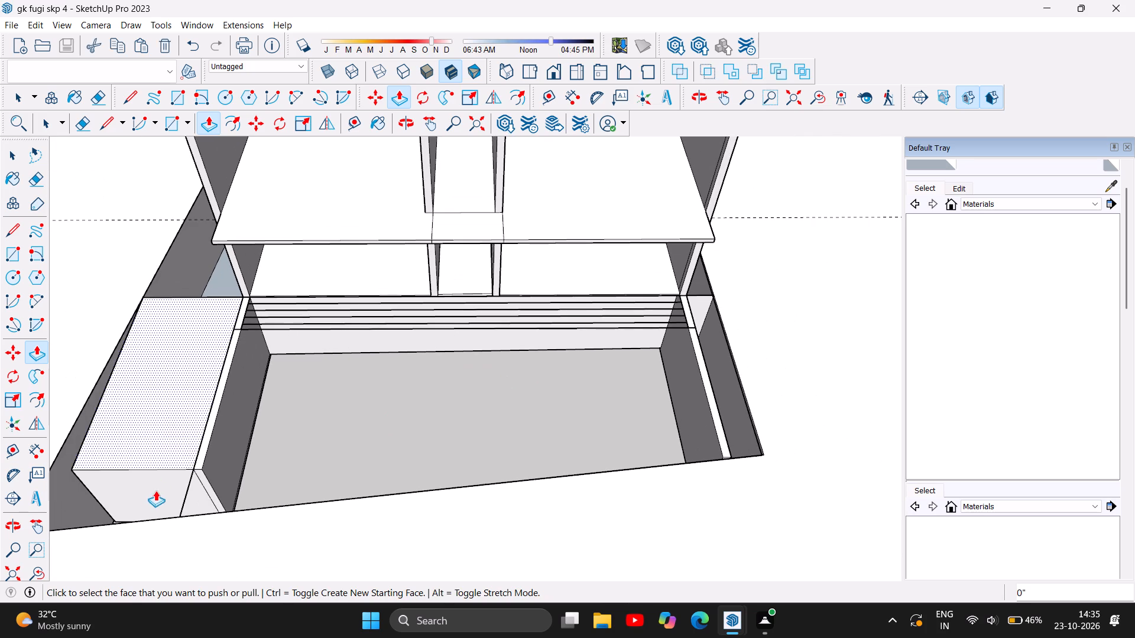
Push/Pull the front end face of the raised block beside the excavation back by 1 13/16".
drag(146, 486, 127, 525)
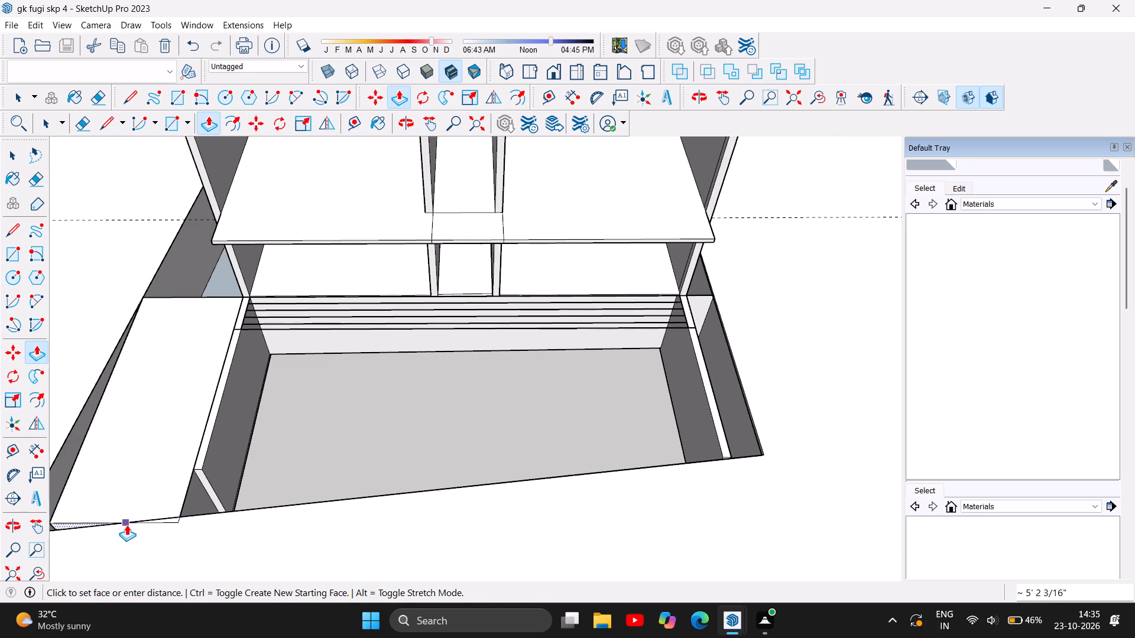
drag(127, 525, 172, 485)
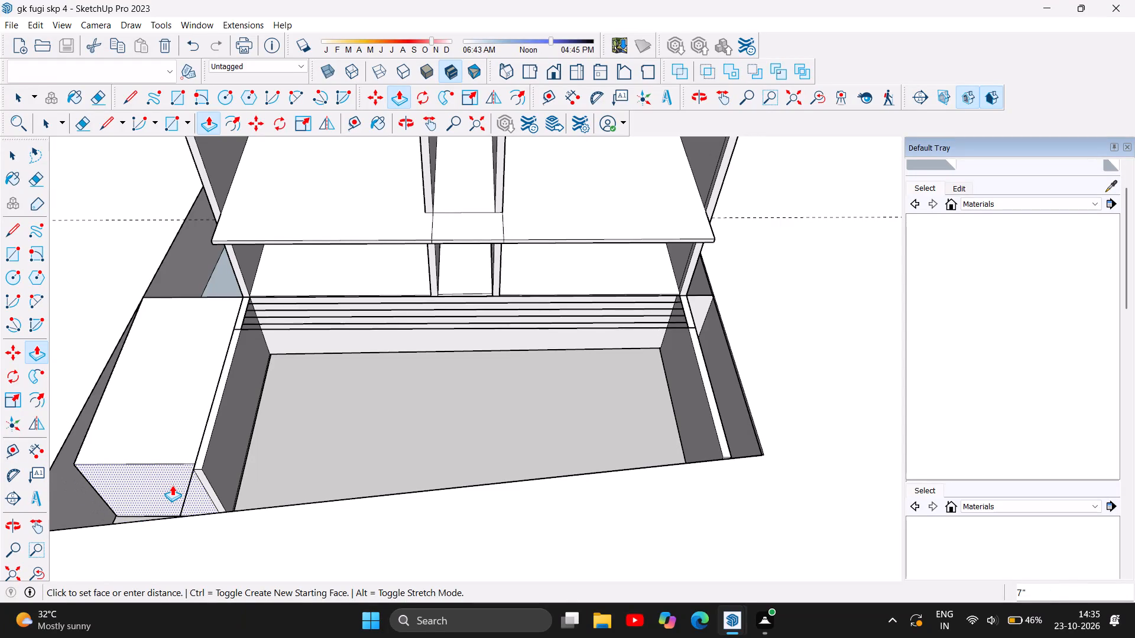
drag(172, 485, 174, 490)
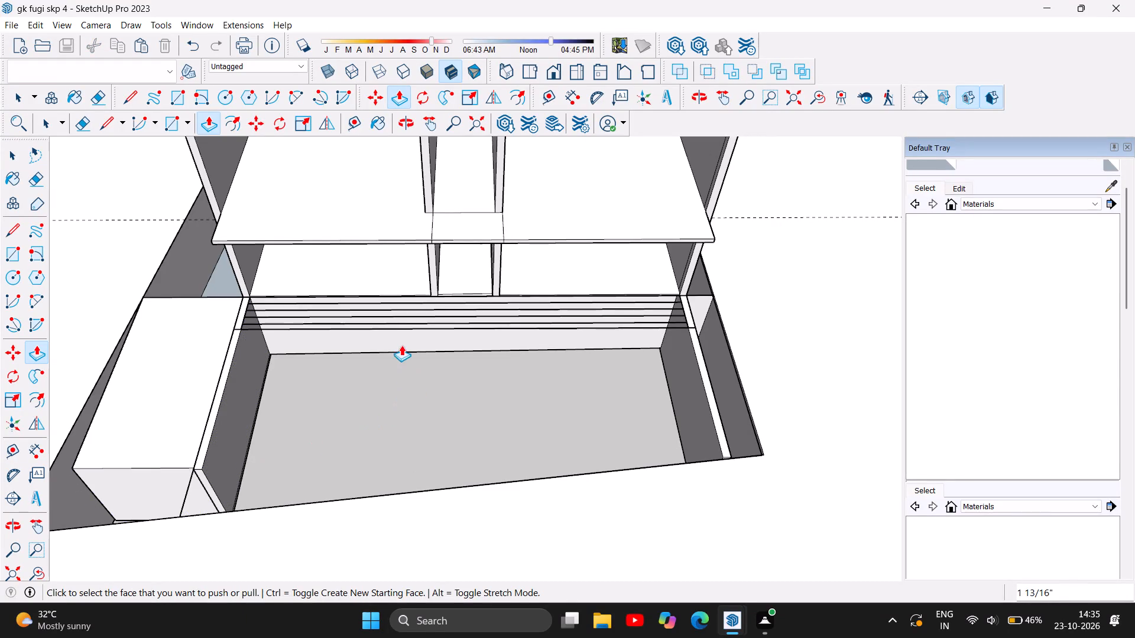
drag(400, 337, 387, 393)
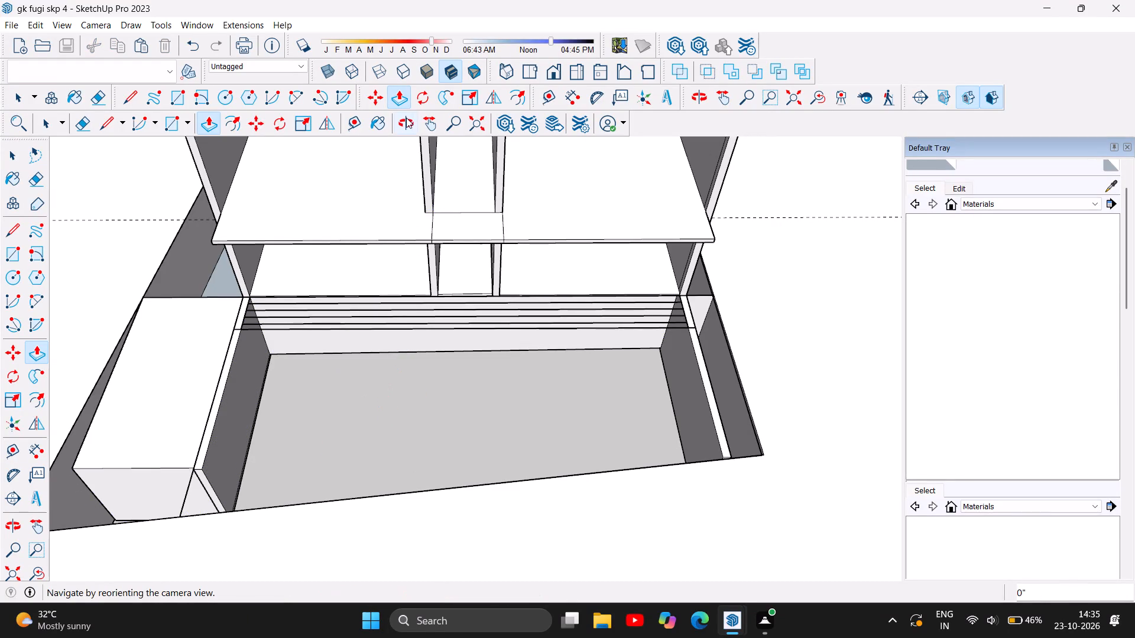
Examine the building's open front, the extended foundation walls and the room layout from low, side and overhead views.
click(406, 118)
drag(389, 402, 412, 210)
scroll(349, 340, down, 2)
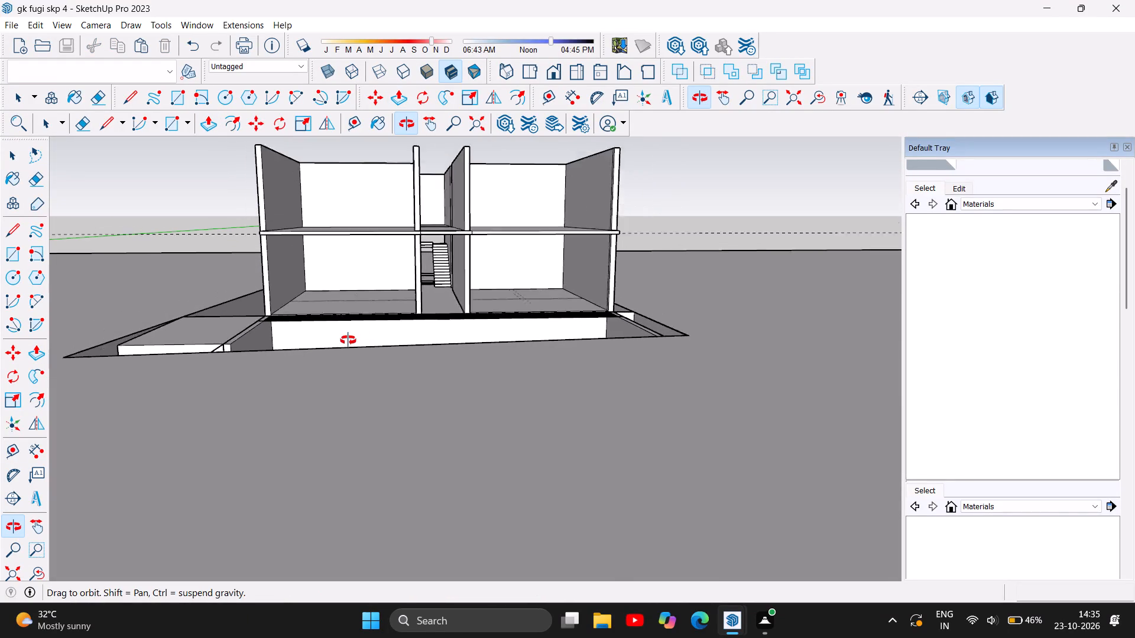
scroll(348, 340, down, 2)
scroll(432, 292, down, 1)
drag(438, 289, 509, 291)
right_click(440, 272)
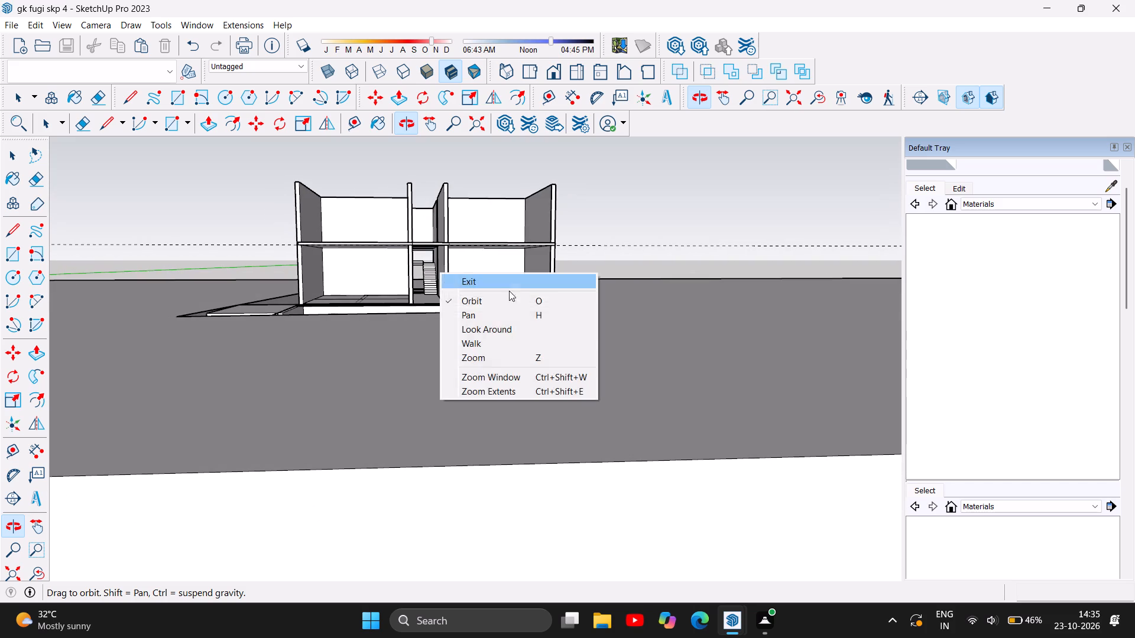
drag(509, 291, 533, 294)
drag(498, 289, 434, 294)
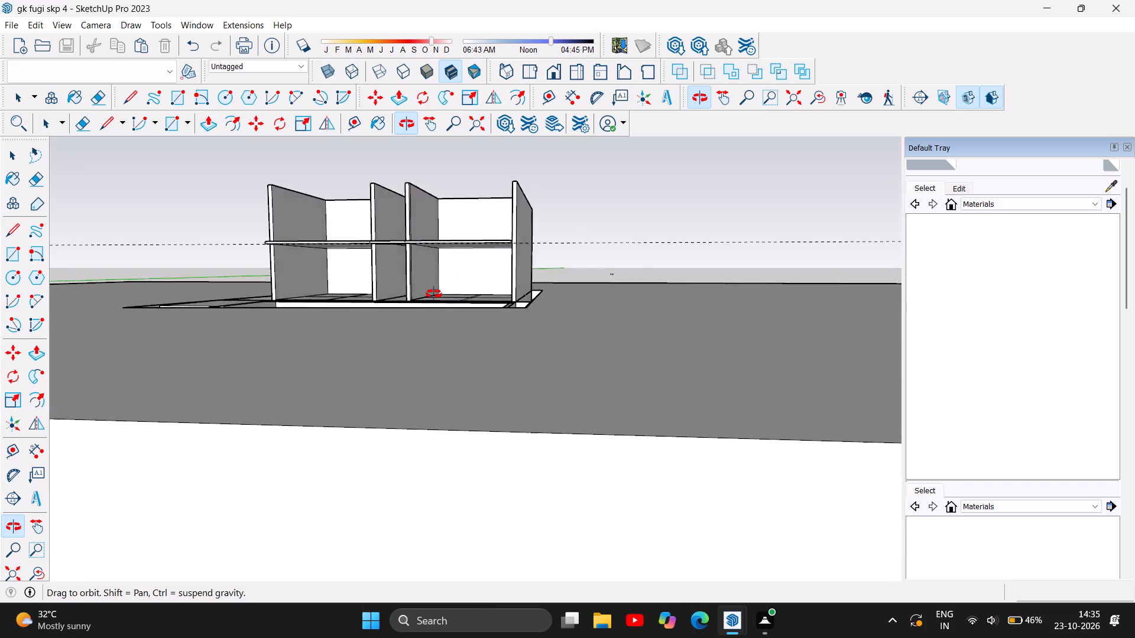
drag(434, 294, 828, 356)
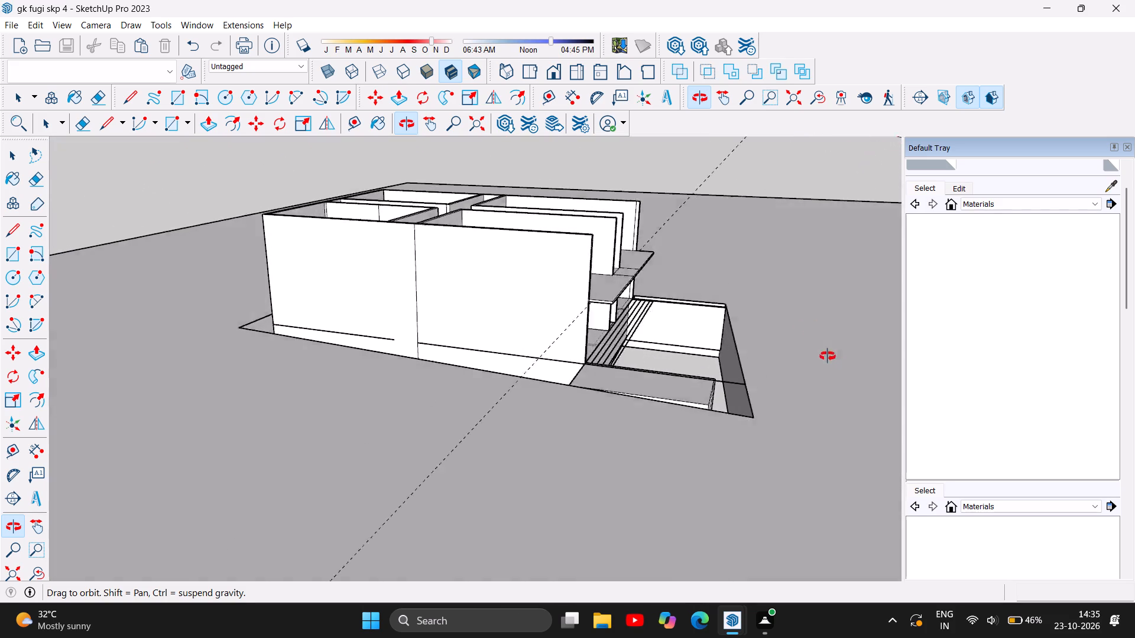
drag(828, 356, 475, 337)
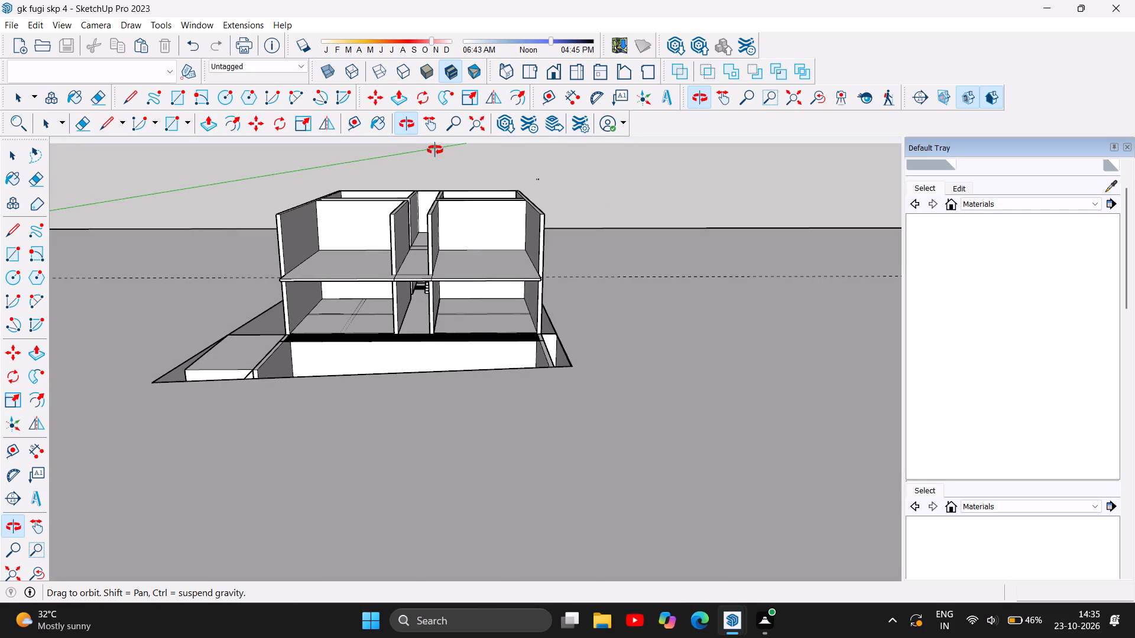
drag(315, 213, 356, 204)
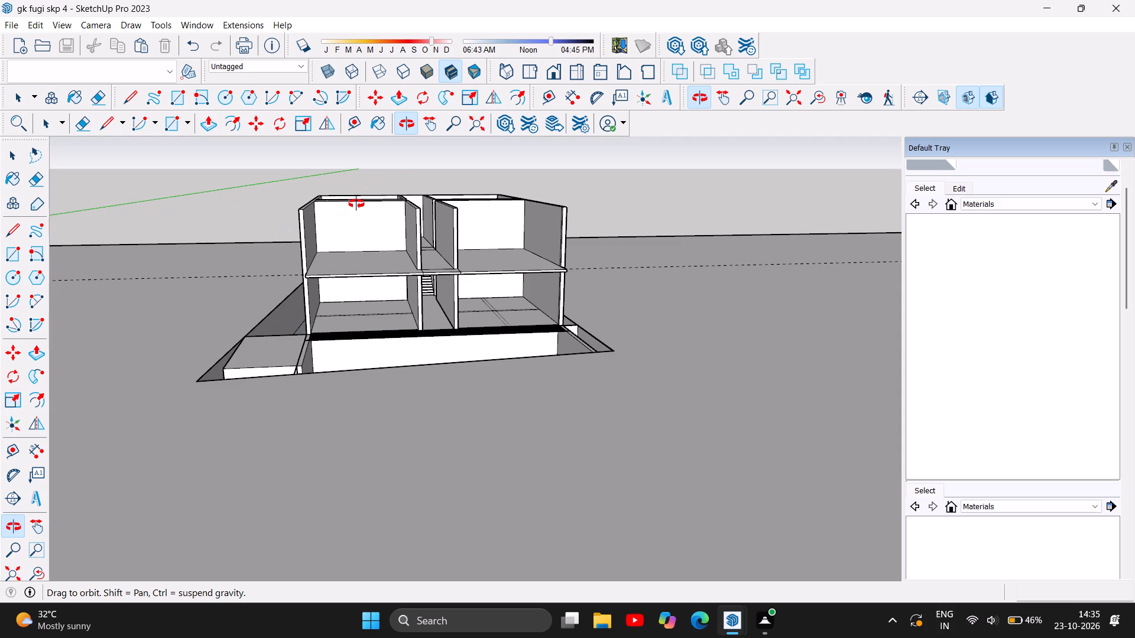
drag(407, 201, 392, 239)
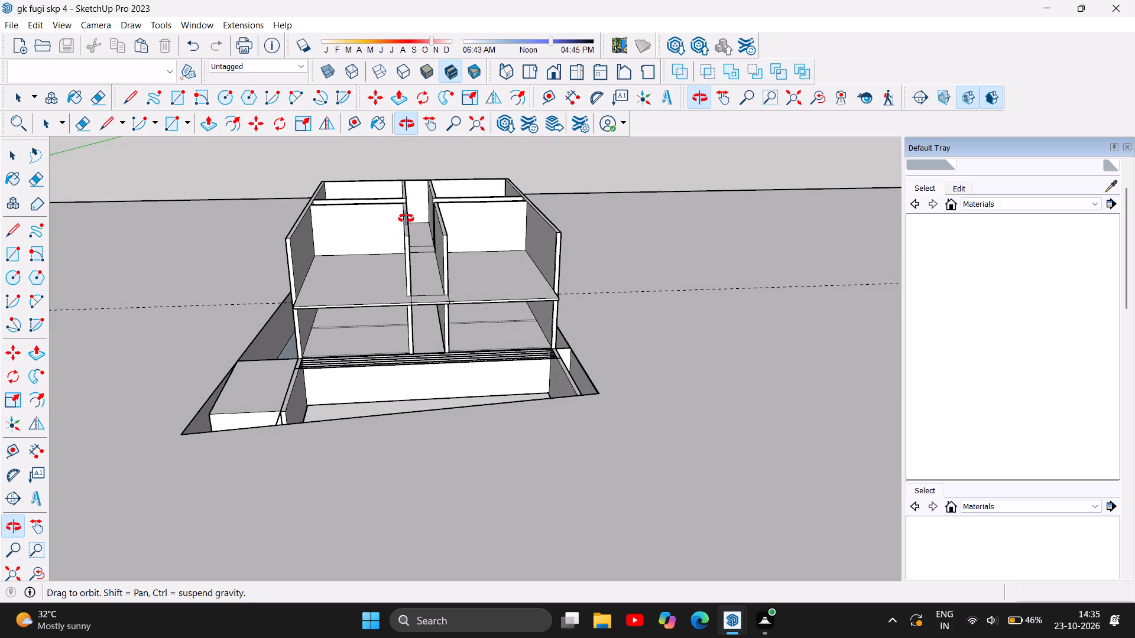
drag(478, 225, 455, 223)
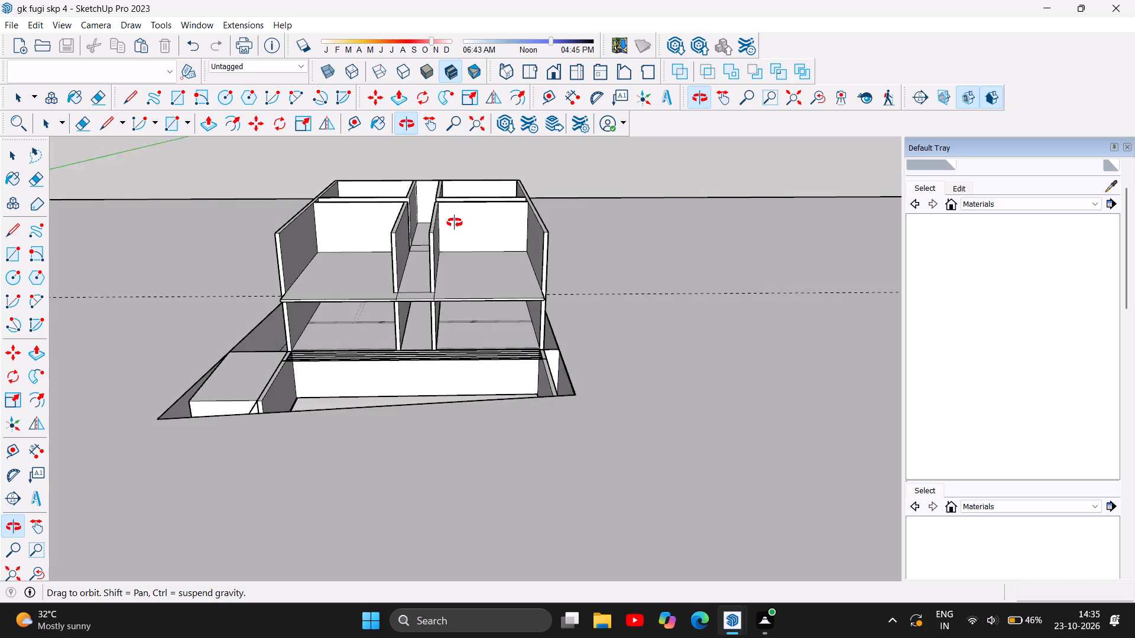
drag(455, 223, 411, 219)
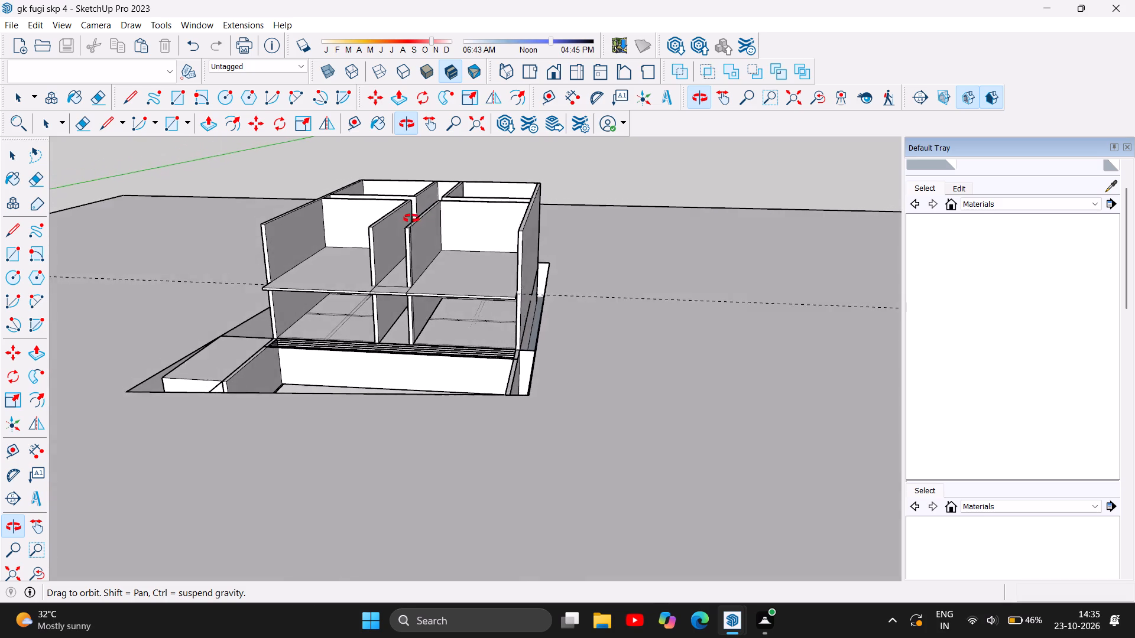
drag(411, 219, 527, 241)
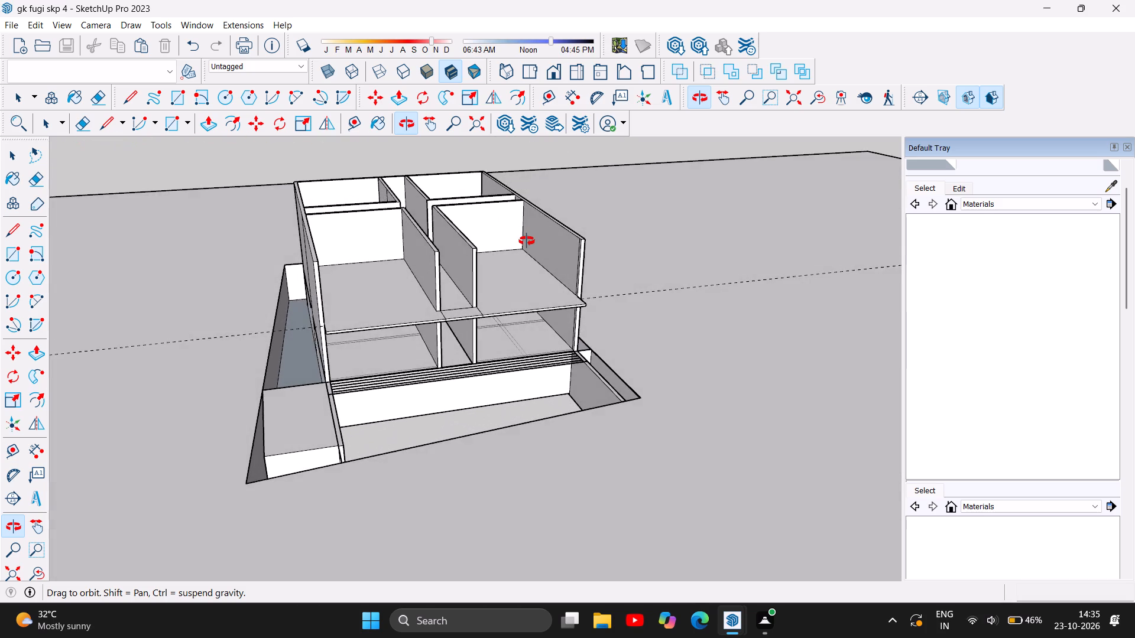
drag(527, 241, 450, 490)
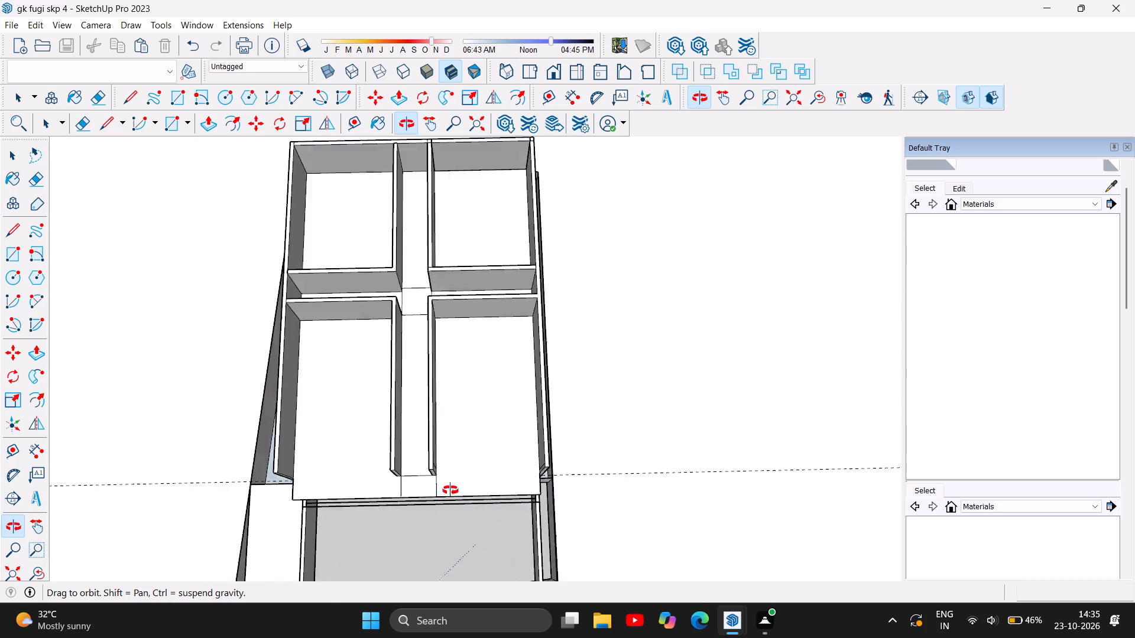
drag(450, 490, 487, 447)
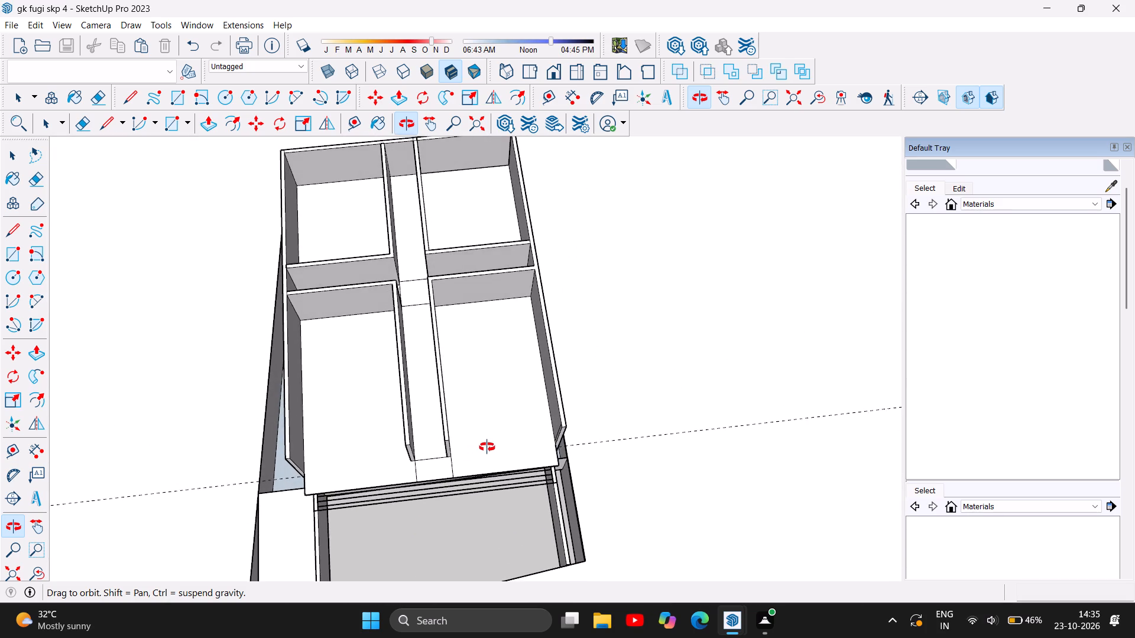
drag(487, 447, 501, 437)
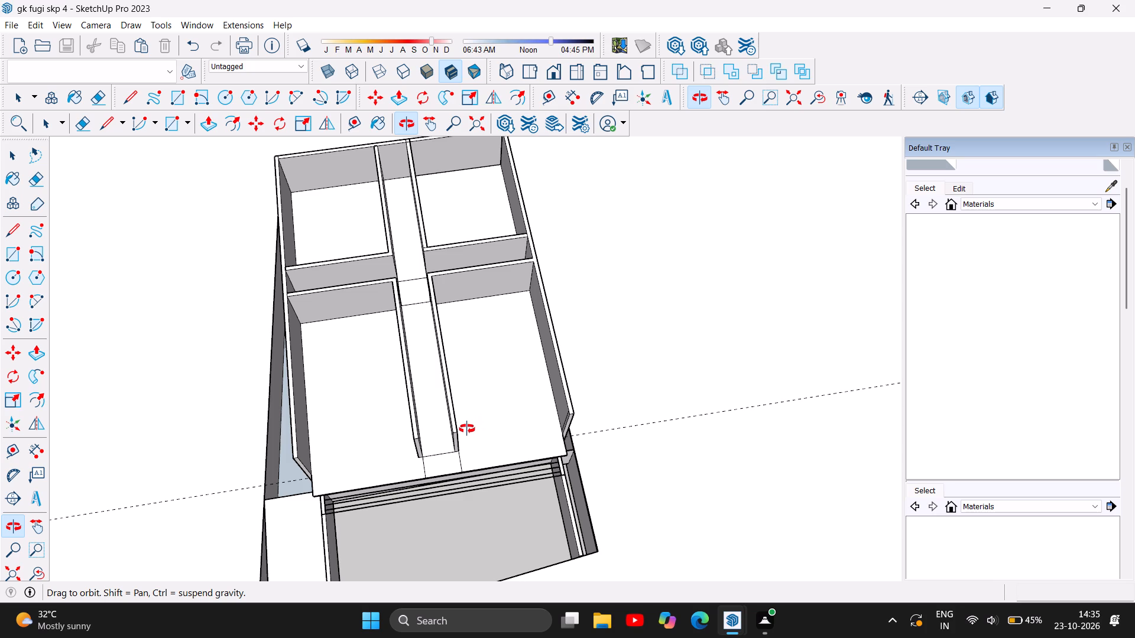
Examine the building's long outer wall, upper rooms and rear facade with its corridor opening from all around.
scroll(433, 239, up, 3)
drag(395, 304, 283, 168)
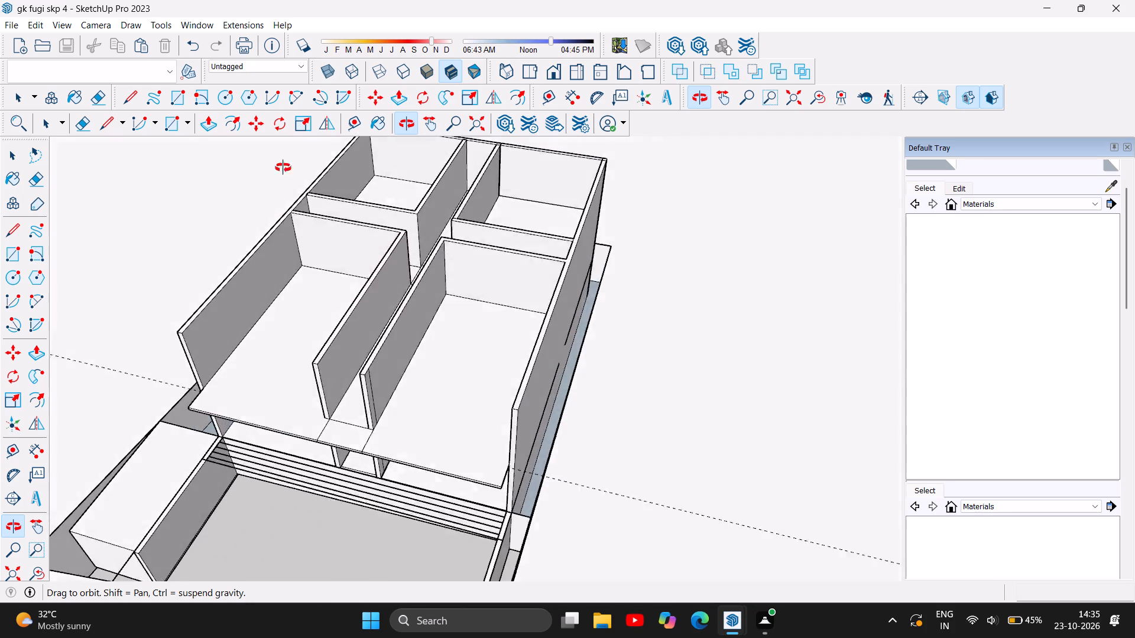
drag(283, 168, 552, 182)
drag(327, 280, 552, 219)
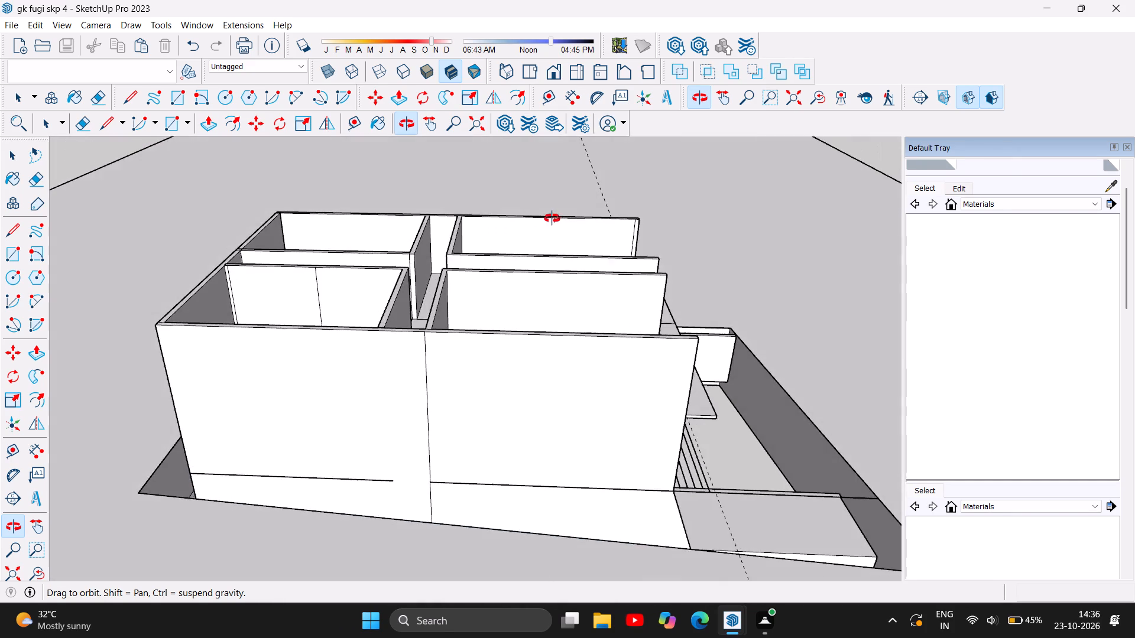
drag(388, 281, 594, 275)
drag(365, 321, 603, 324)
drag(383, 345, 657, 354)
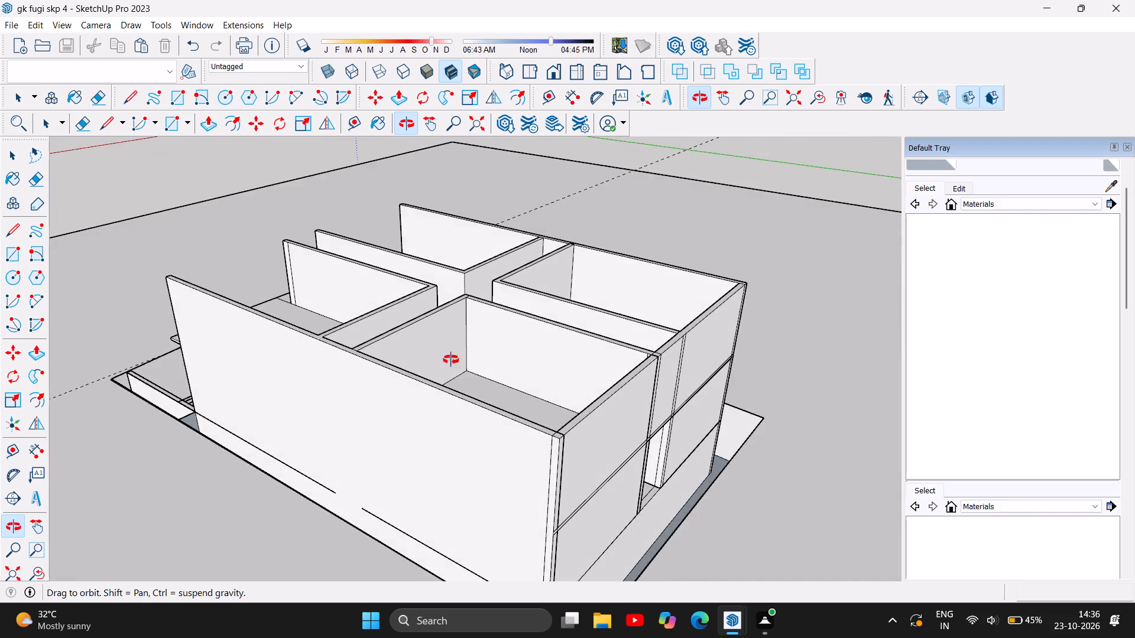
drag(317, 353, 667, 348)
drag(321, 359, 613, 353)
drag(313, 358, 507, 343)
drag(235, 337, 514, 353)
drag(228, 317, 556, 300)
drag(476, 435, 489, 395)
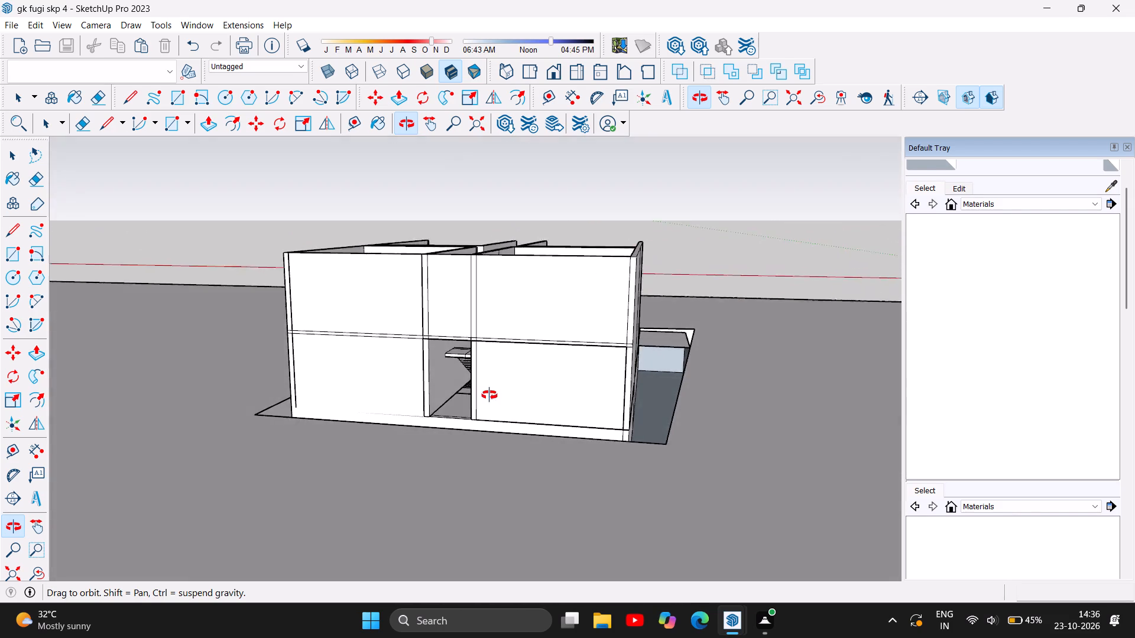
drag(489, 395, 546, 442)
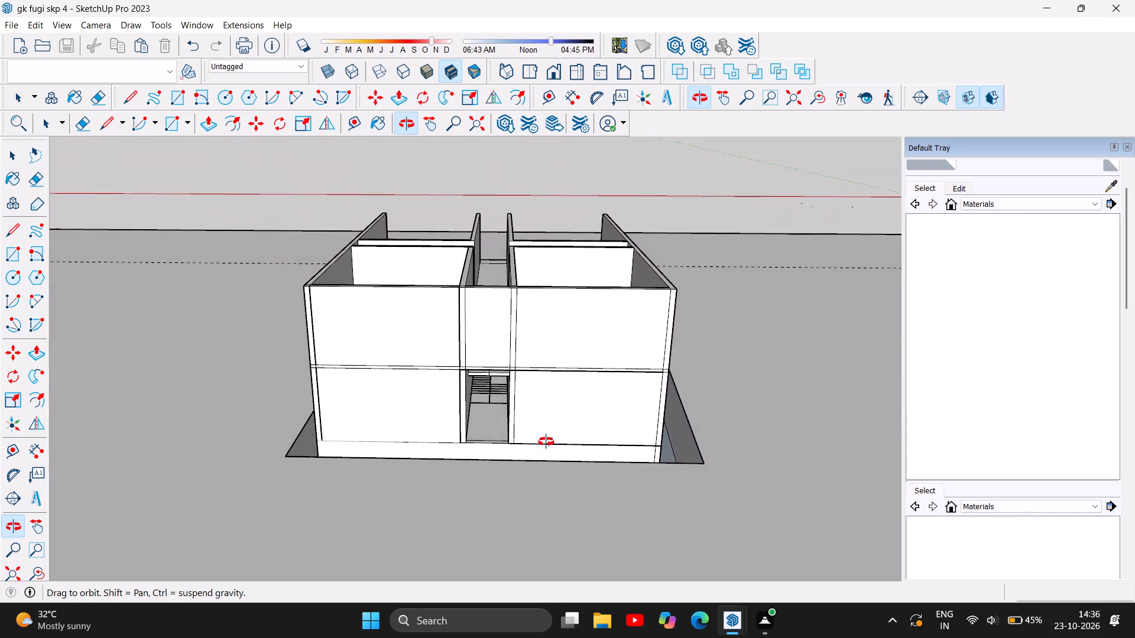
drag(546, 442, 536, 463)
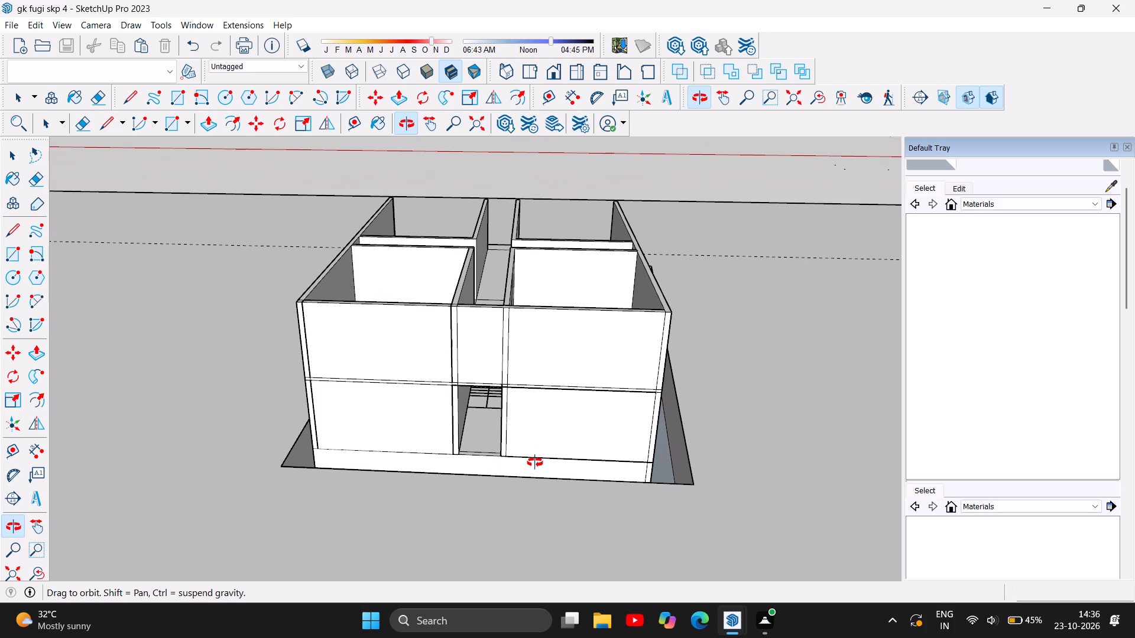
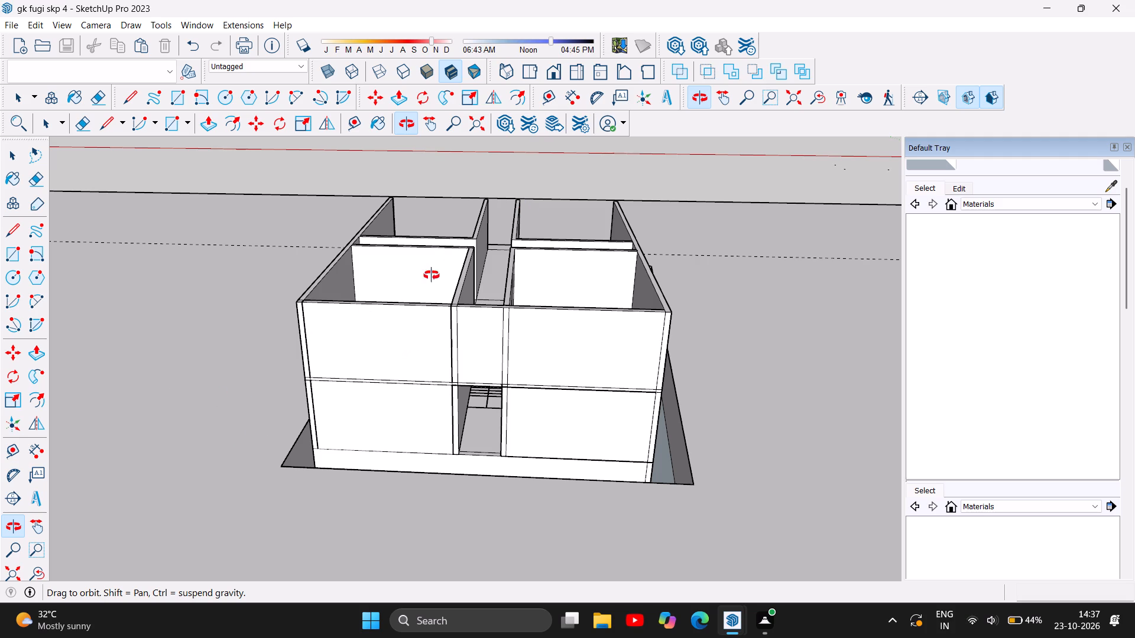
Examine the two-storey house's walls, floor slab and central corridor from the front, side, rear and above.
drag(615, 350, 572, 347)
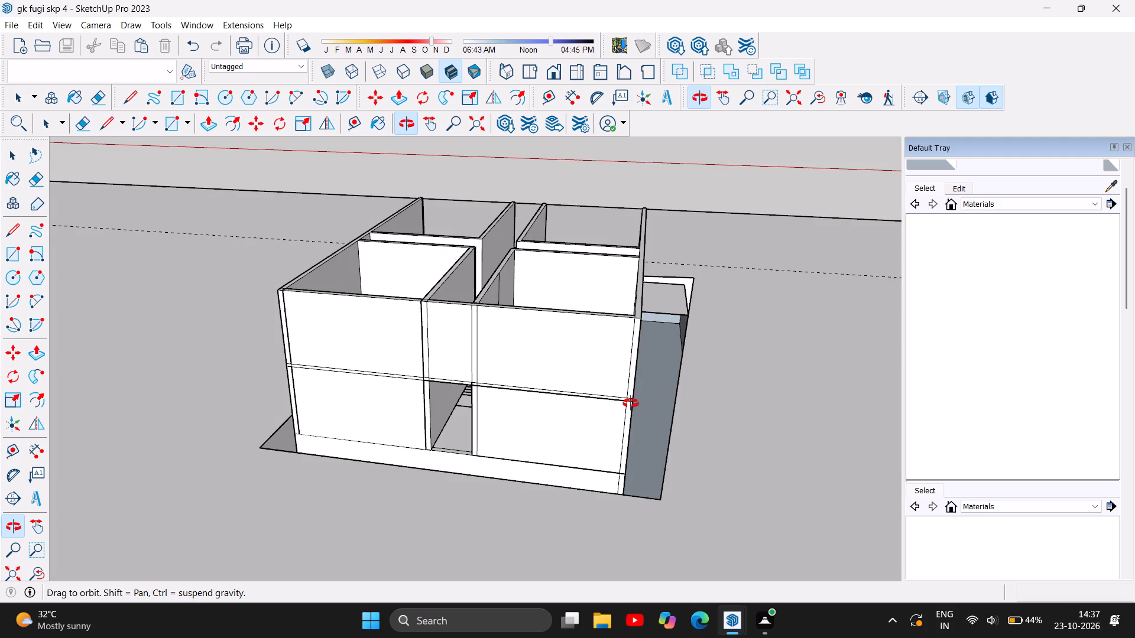
drag(631, 403, 346, 353)
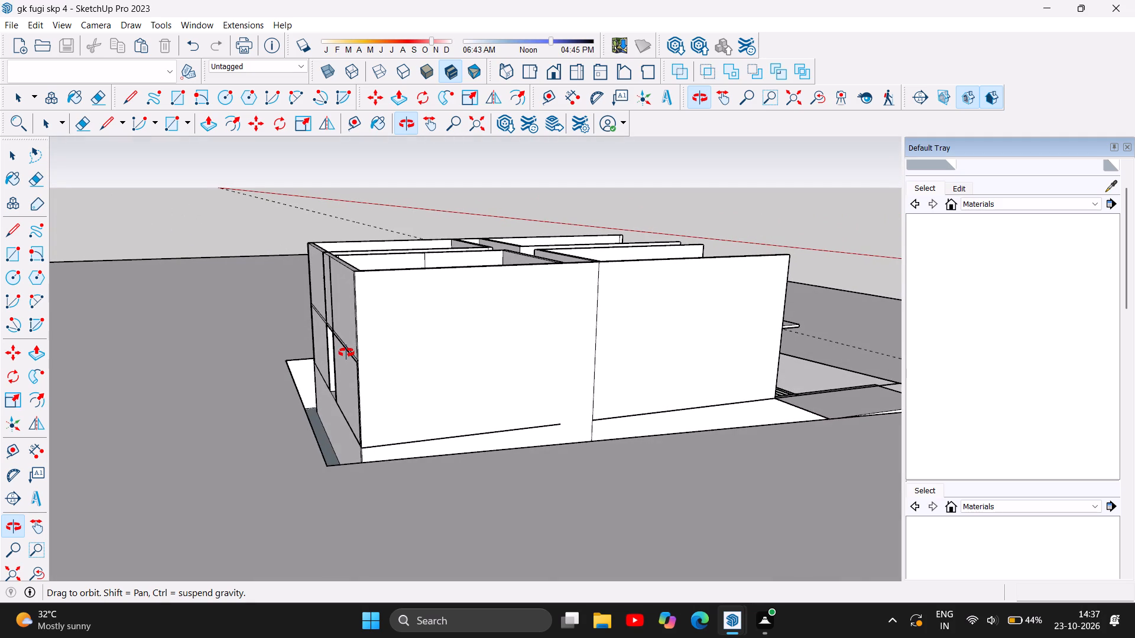
drag(570, 331, 192, 269)
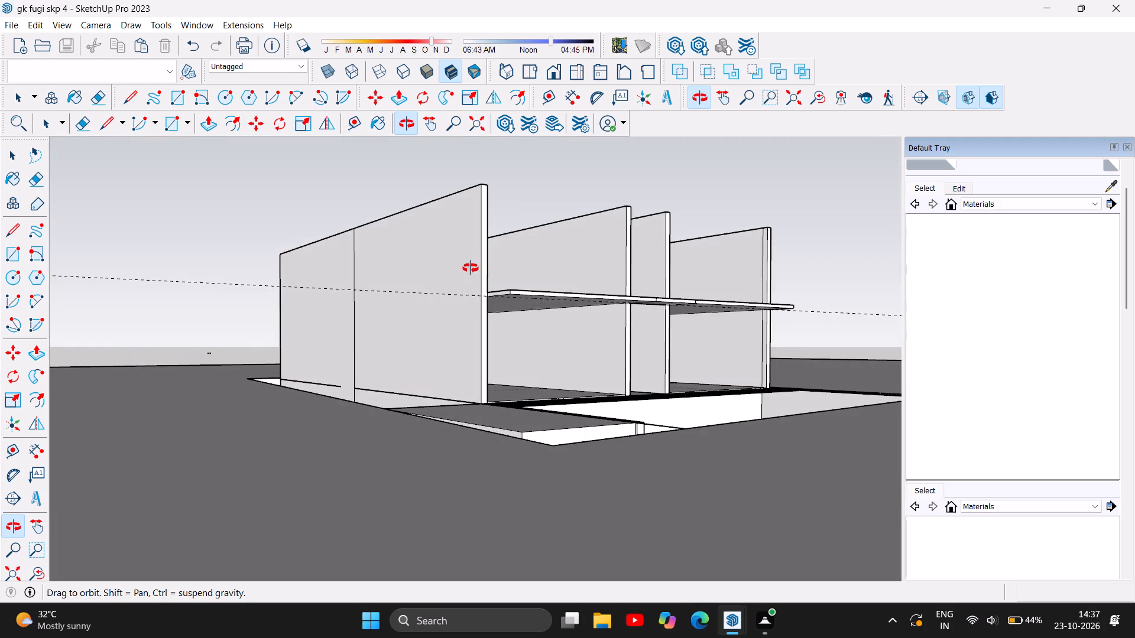
drag(476, 265, 335, 314)
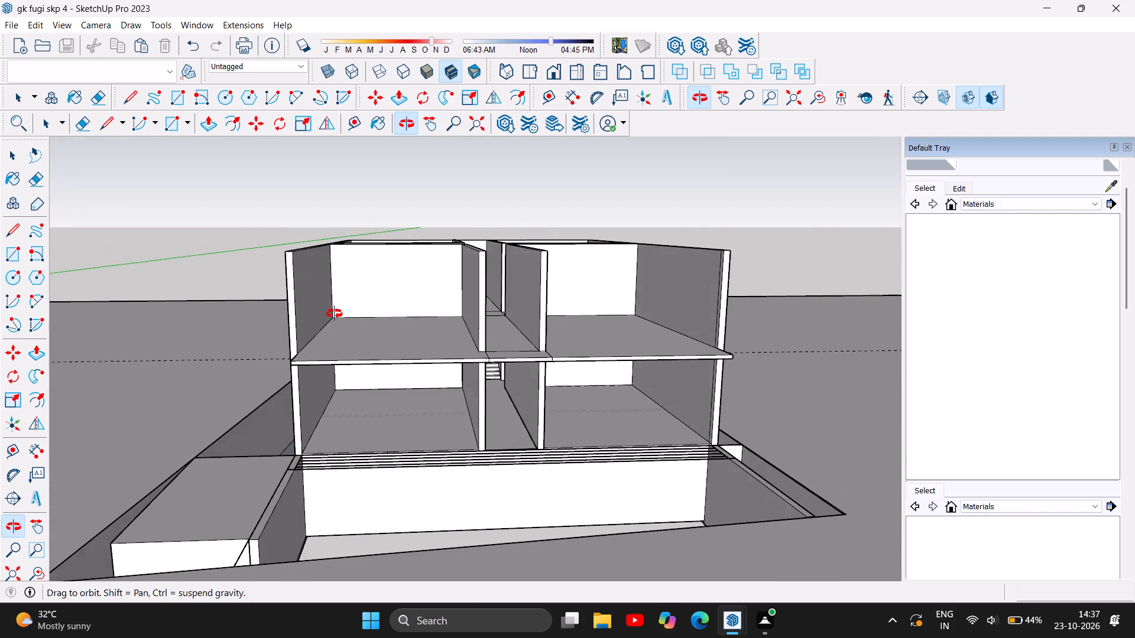
drag(335, 314, 299, 303)
drag(384, 279, 394, 411)
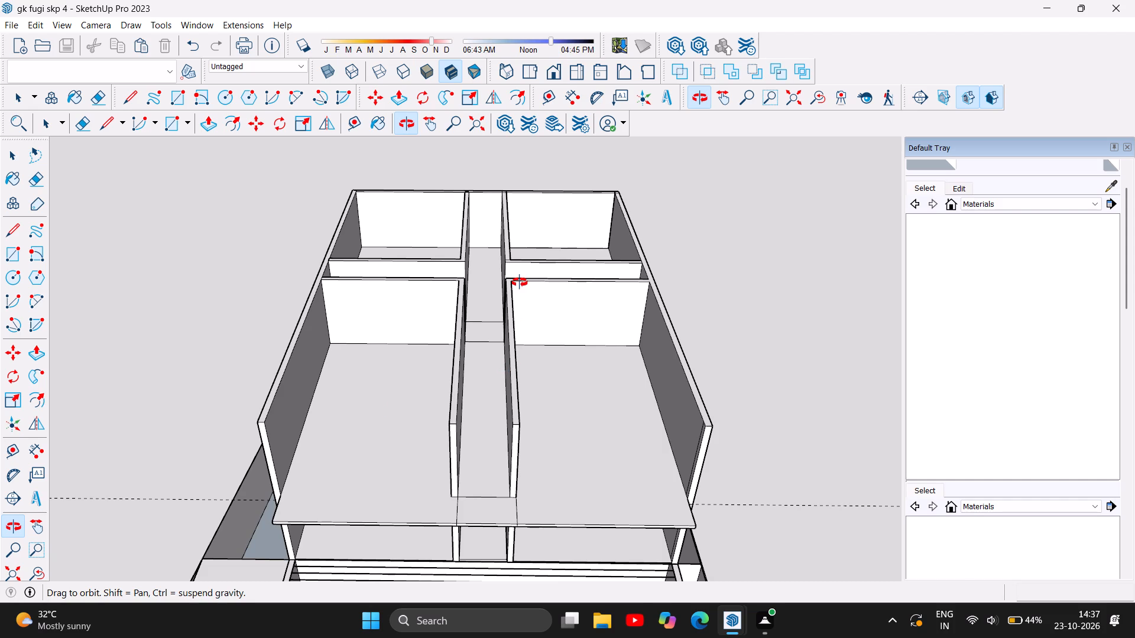
drag(527, 376, 506, 396)
drag(620, 326, 609, 363)
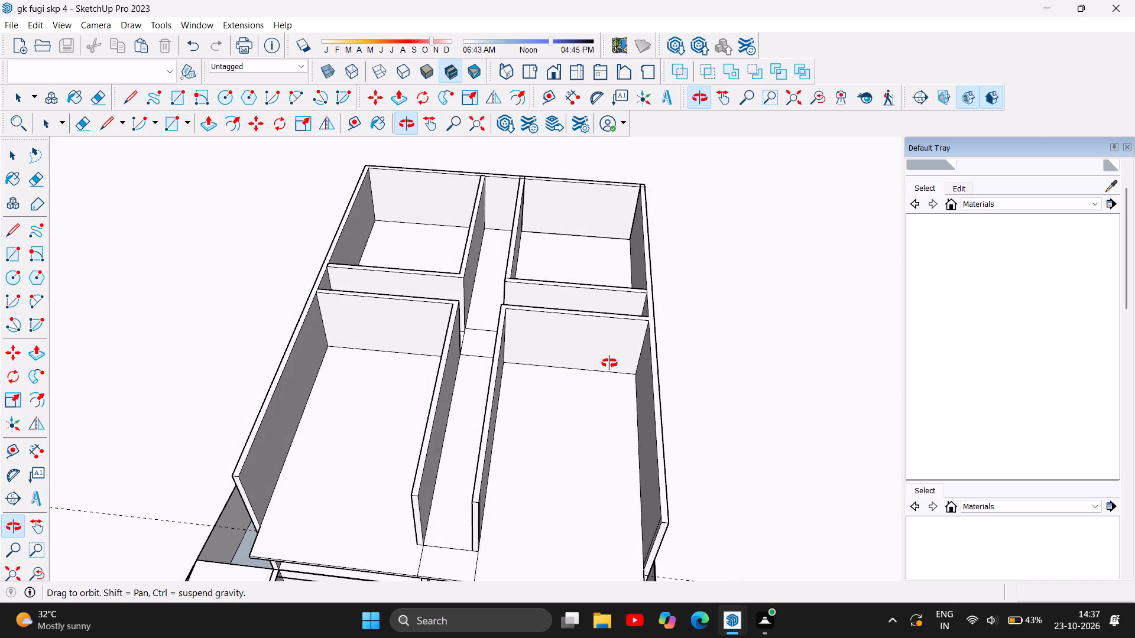
drag(487, 412, 524, 391)
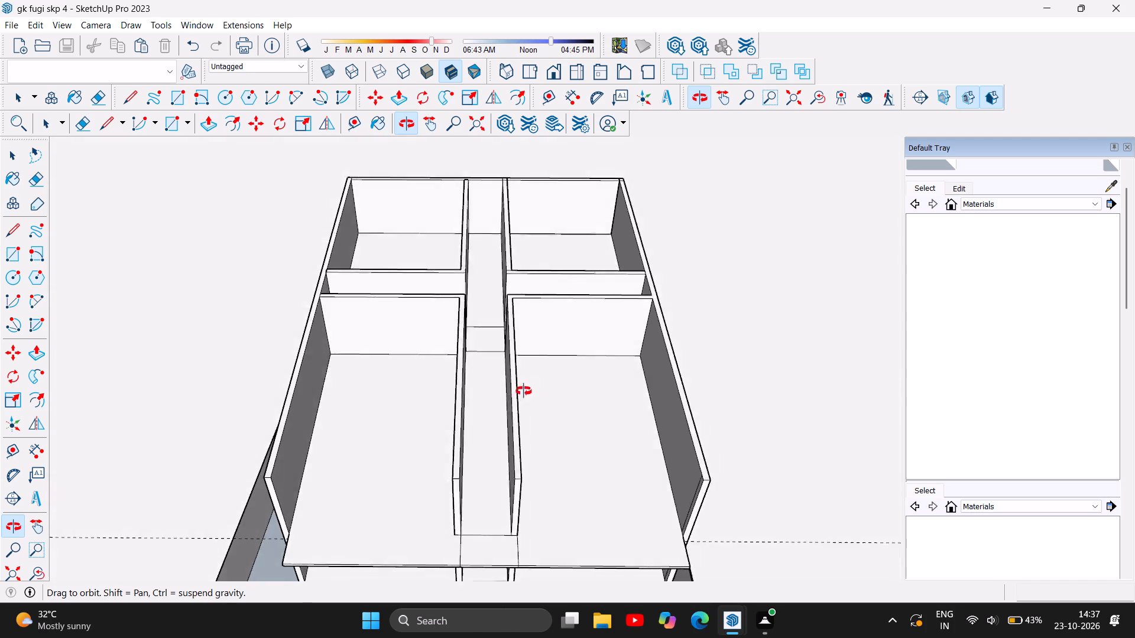
drag(524, 391, 498, 239)
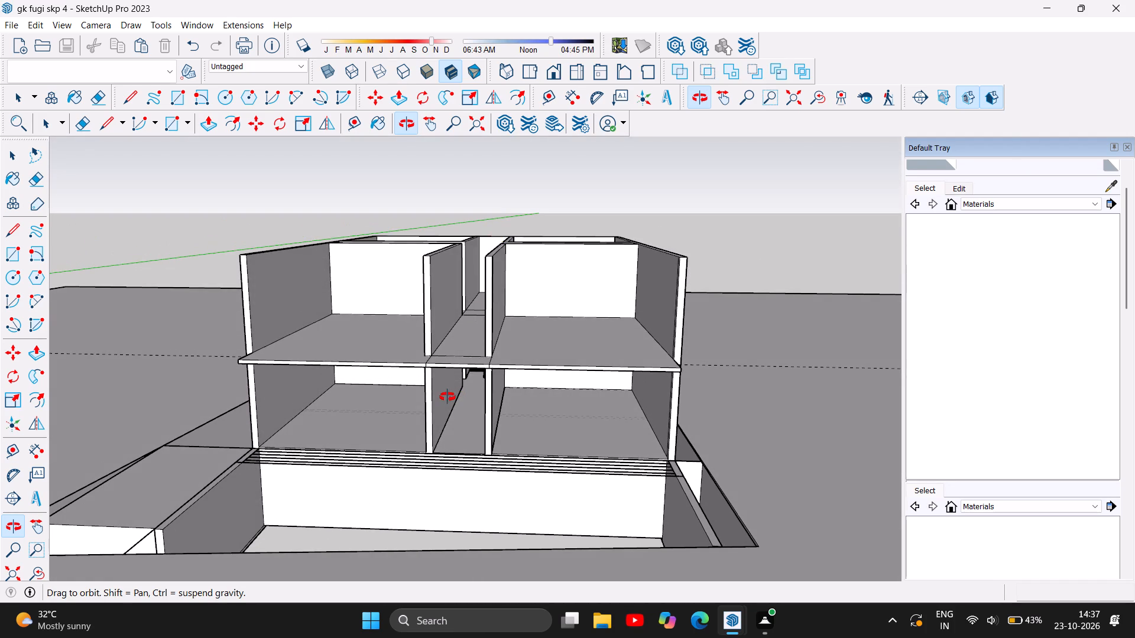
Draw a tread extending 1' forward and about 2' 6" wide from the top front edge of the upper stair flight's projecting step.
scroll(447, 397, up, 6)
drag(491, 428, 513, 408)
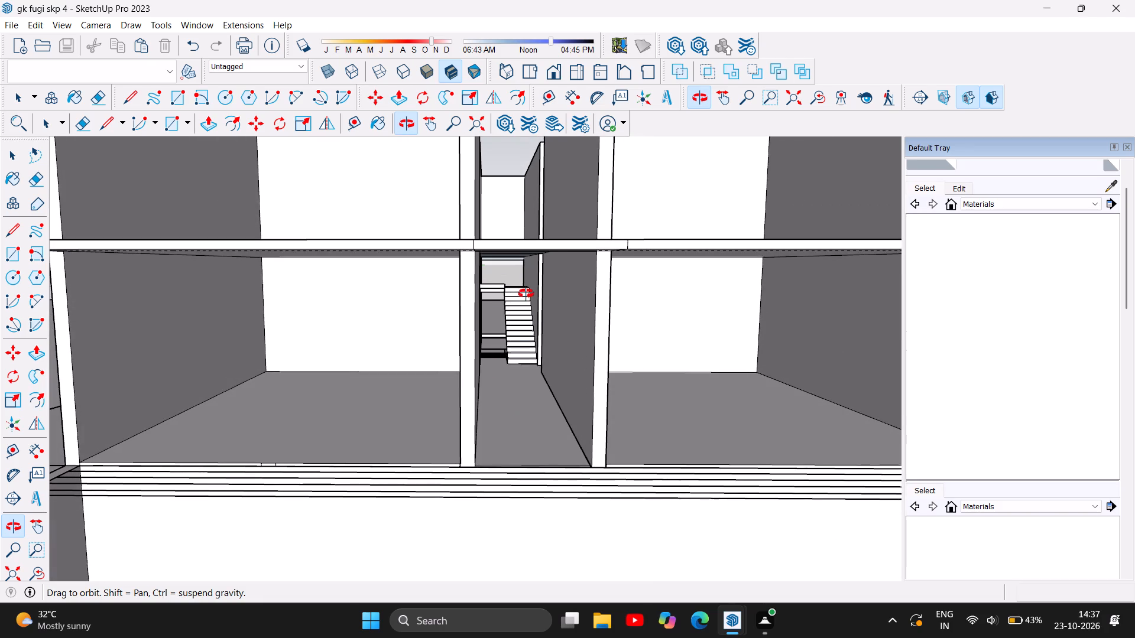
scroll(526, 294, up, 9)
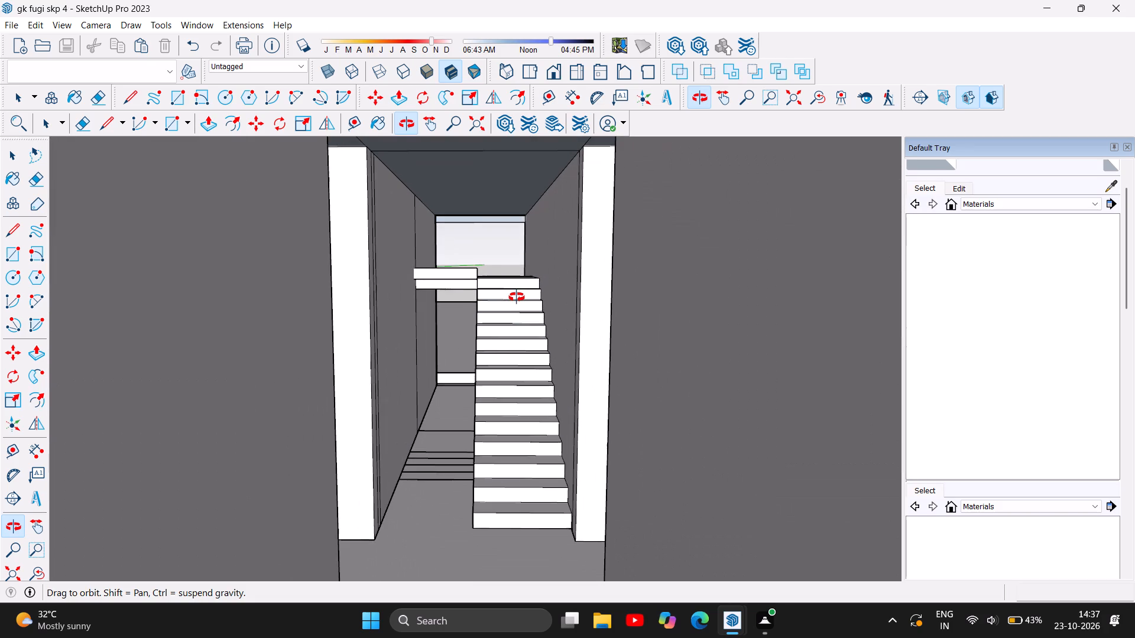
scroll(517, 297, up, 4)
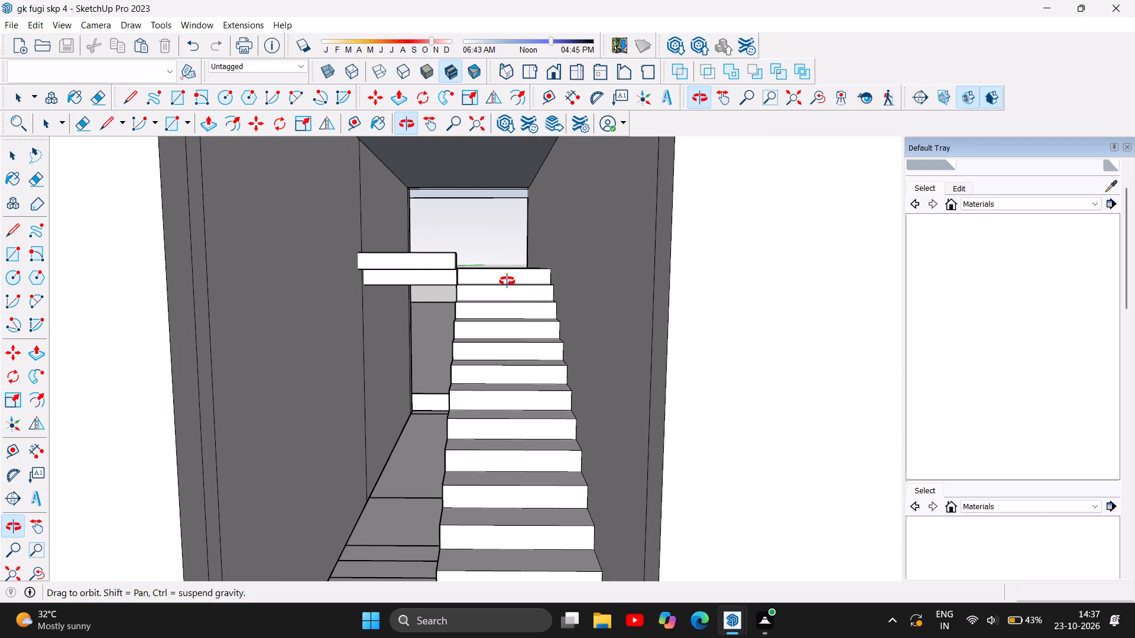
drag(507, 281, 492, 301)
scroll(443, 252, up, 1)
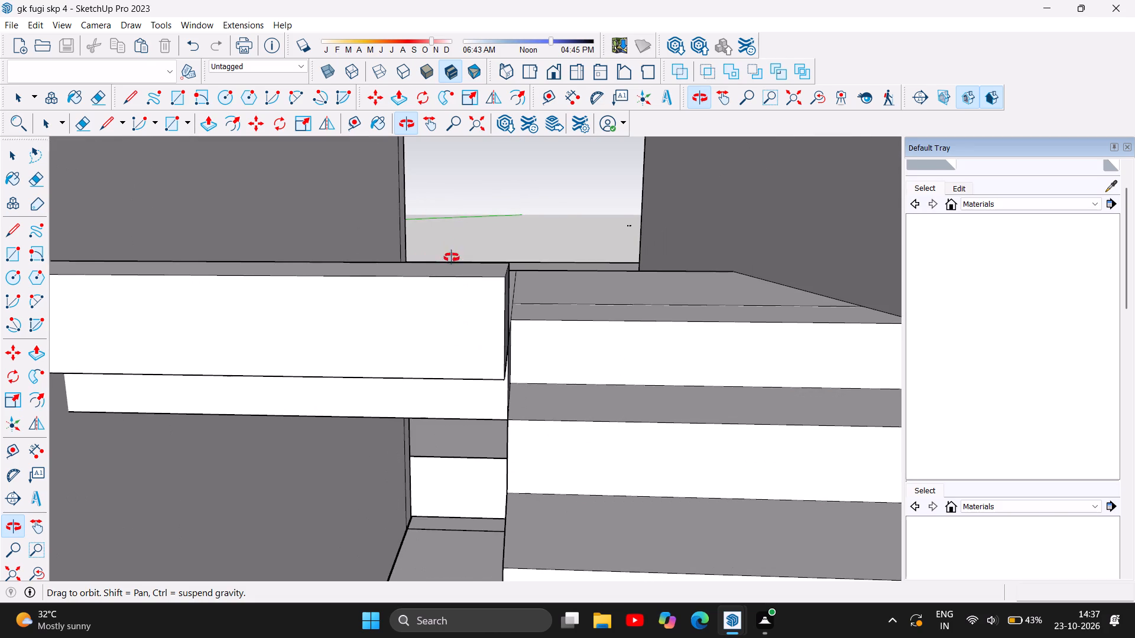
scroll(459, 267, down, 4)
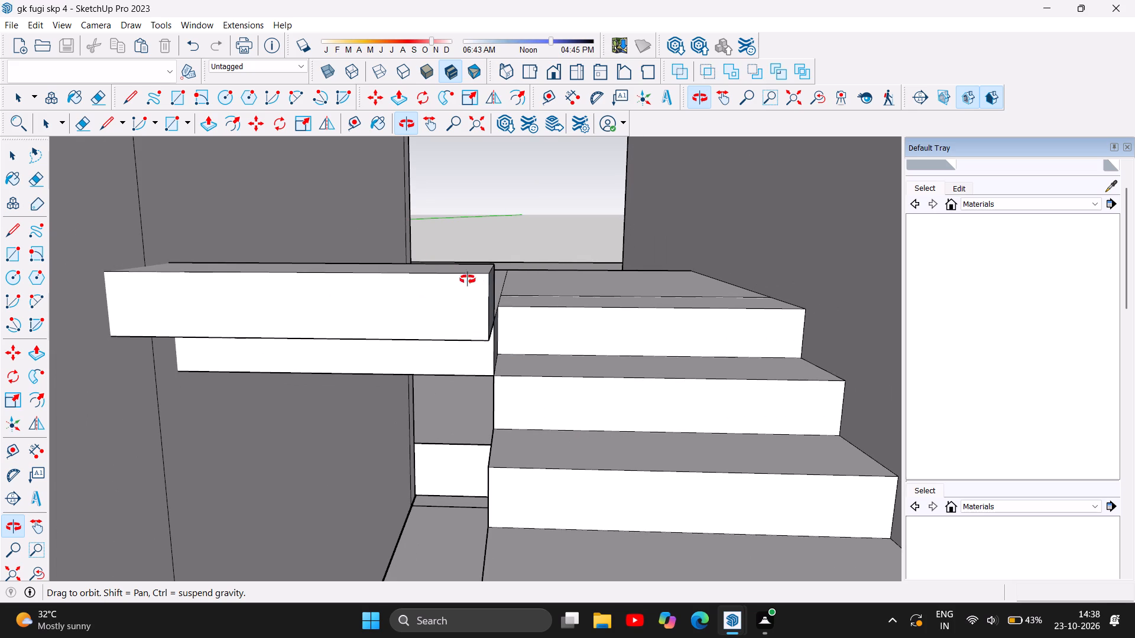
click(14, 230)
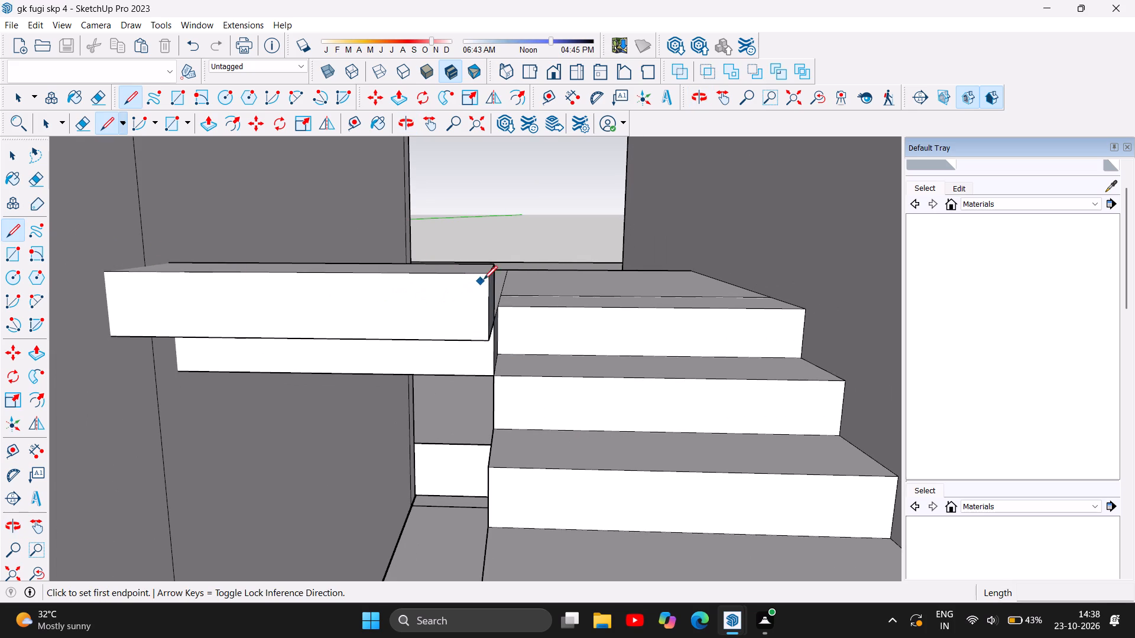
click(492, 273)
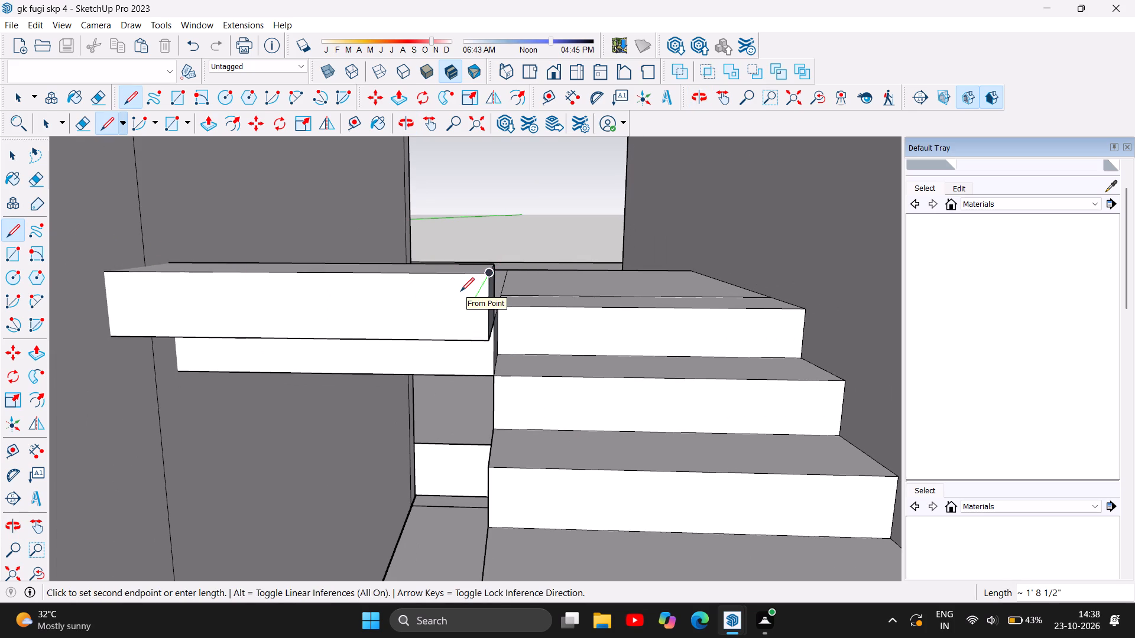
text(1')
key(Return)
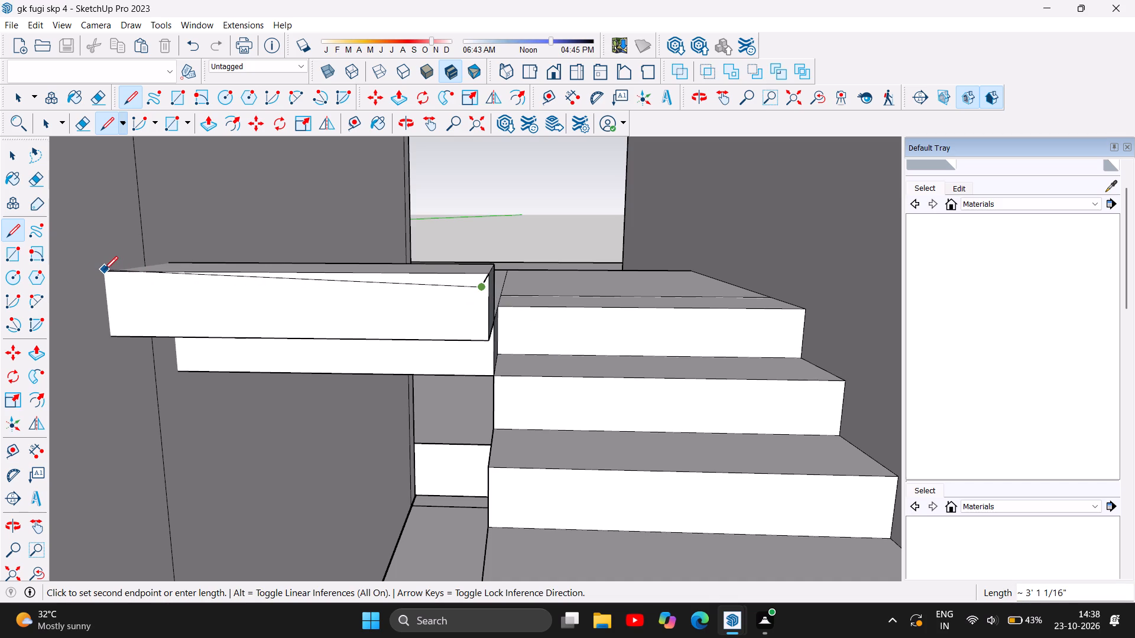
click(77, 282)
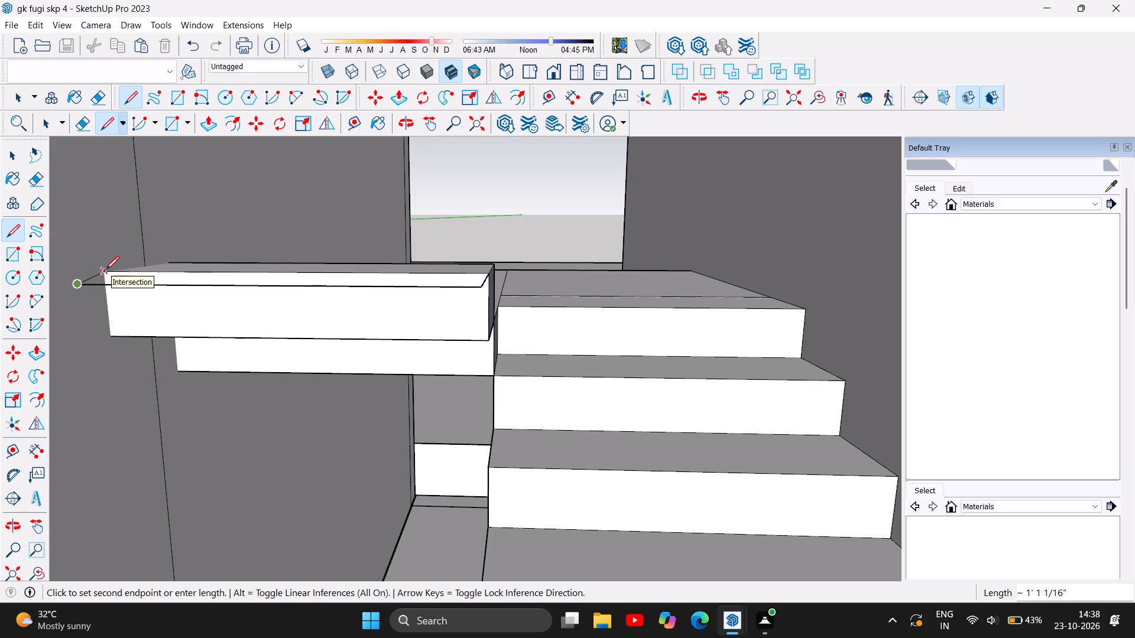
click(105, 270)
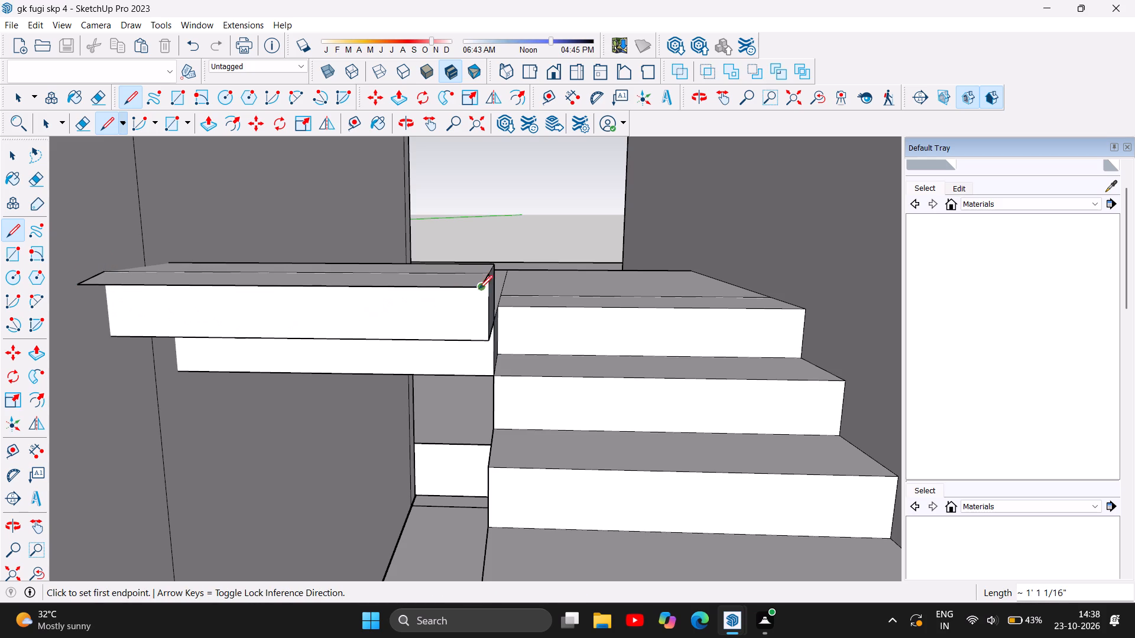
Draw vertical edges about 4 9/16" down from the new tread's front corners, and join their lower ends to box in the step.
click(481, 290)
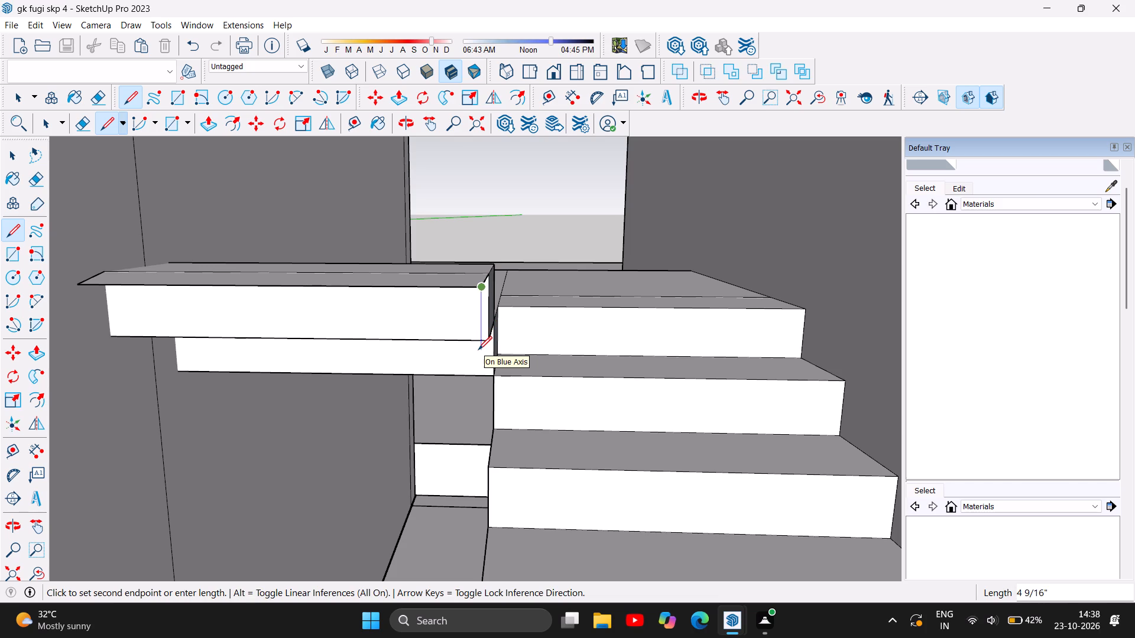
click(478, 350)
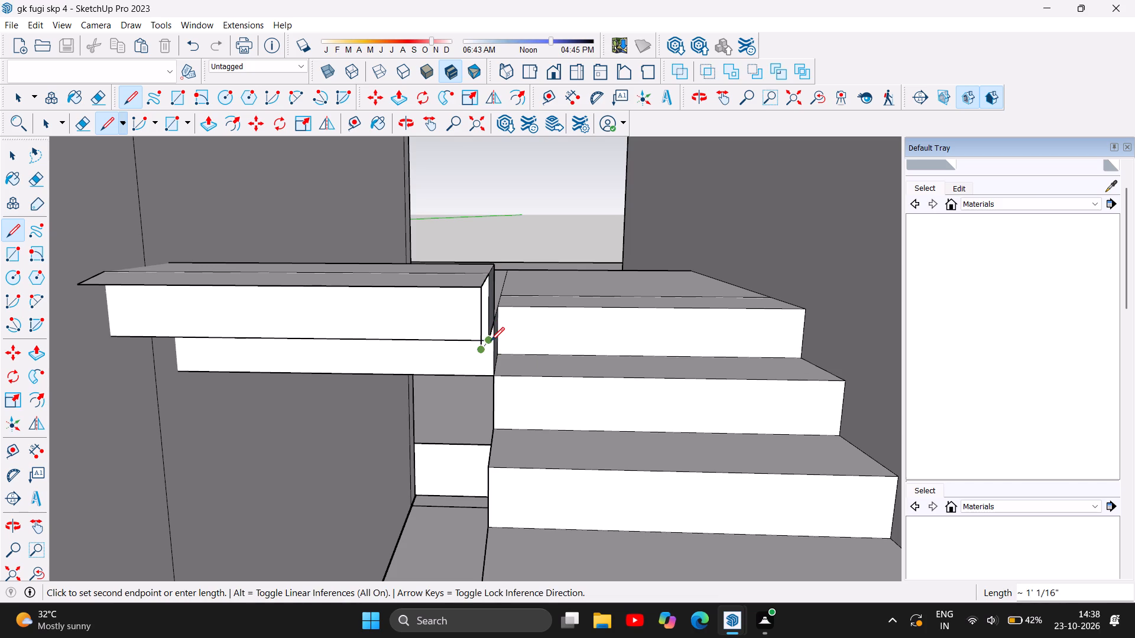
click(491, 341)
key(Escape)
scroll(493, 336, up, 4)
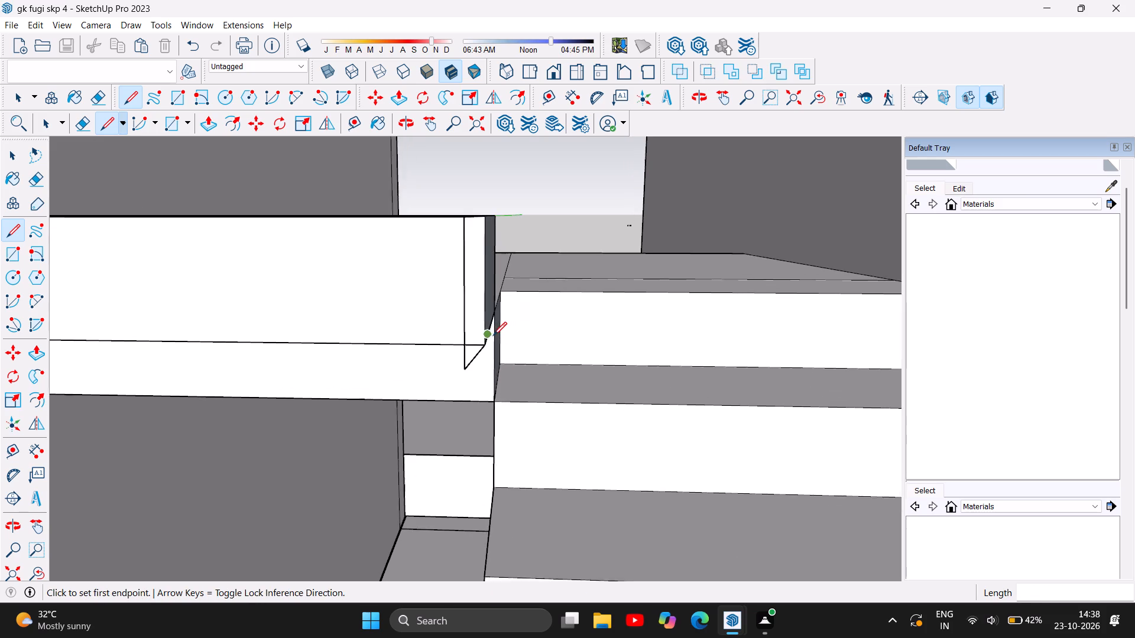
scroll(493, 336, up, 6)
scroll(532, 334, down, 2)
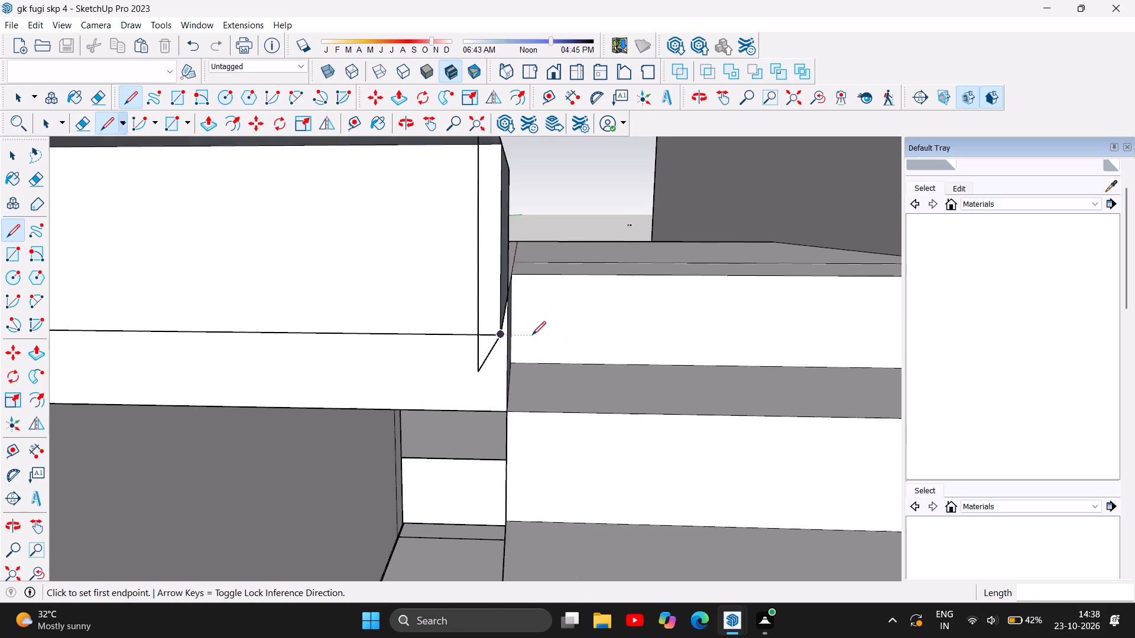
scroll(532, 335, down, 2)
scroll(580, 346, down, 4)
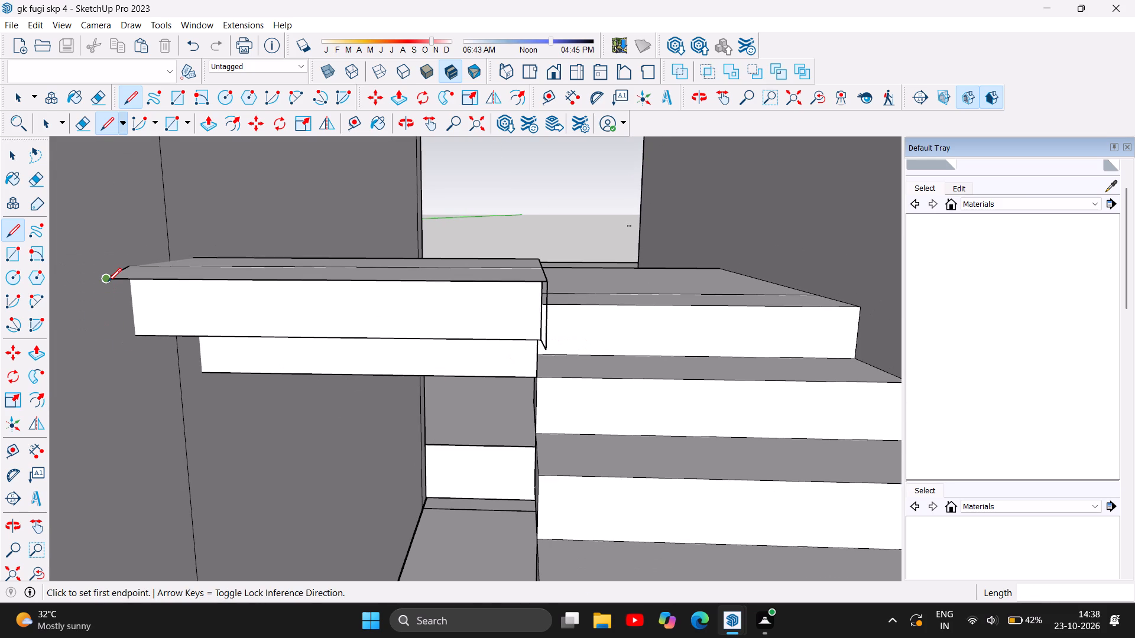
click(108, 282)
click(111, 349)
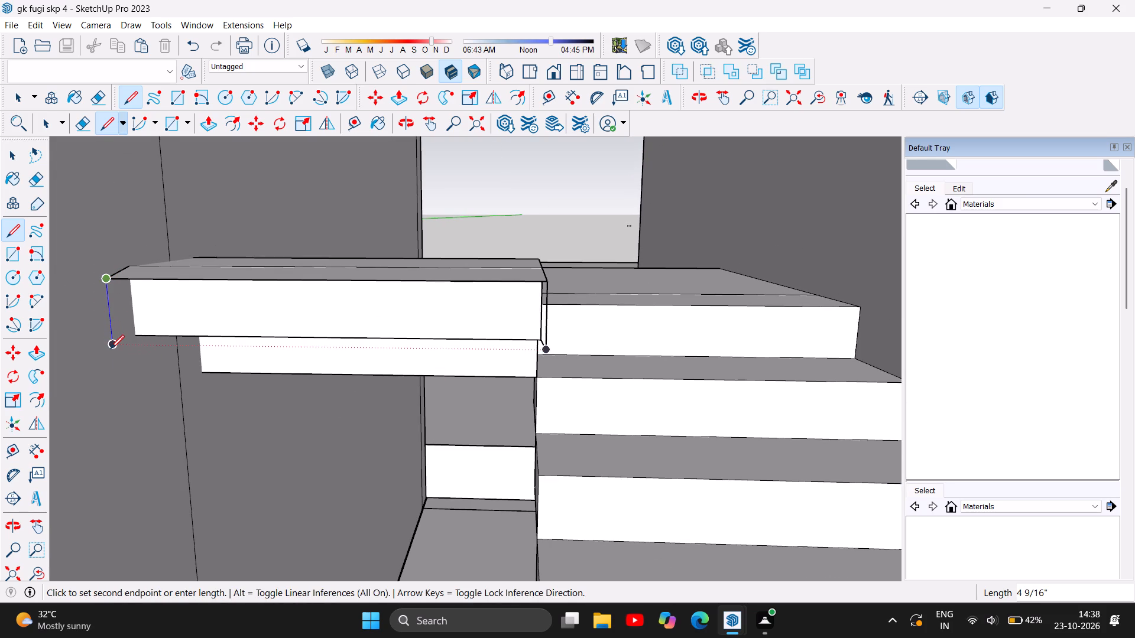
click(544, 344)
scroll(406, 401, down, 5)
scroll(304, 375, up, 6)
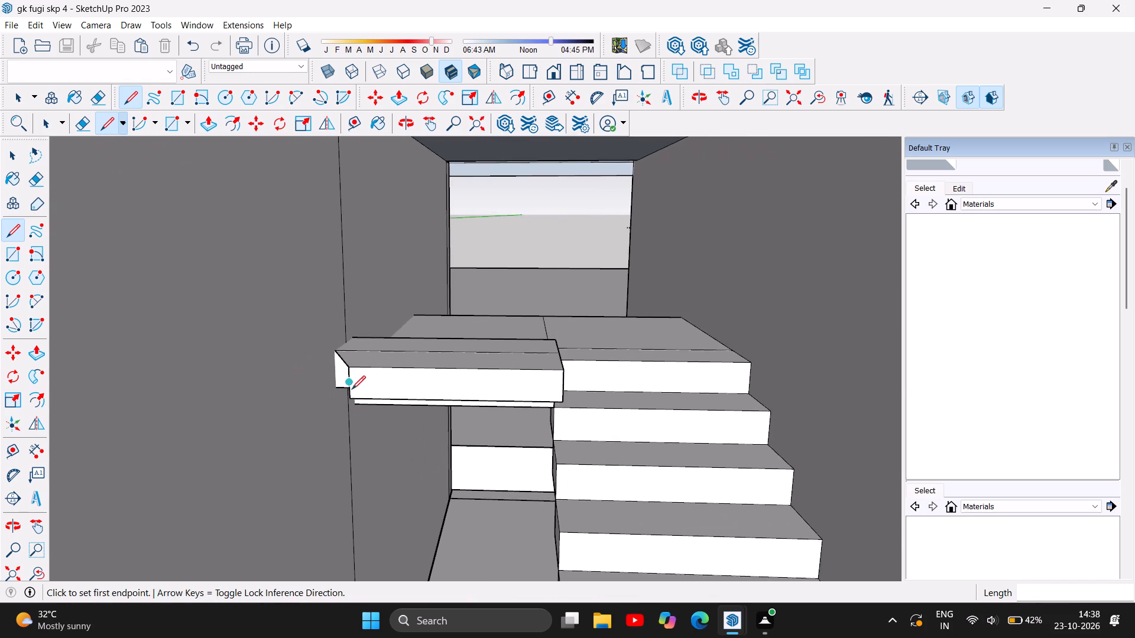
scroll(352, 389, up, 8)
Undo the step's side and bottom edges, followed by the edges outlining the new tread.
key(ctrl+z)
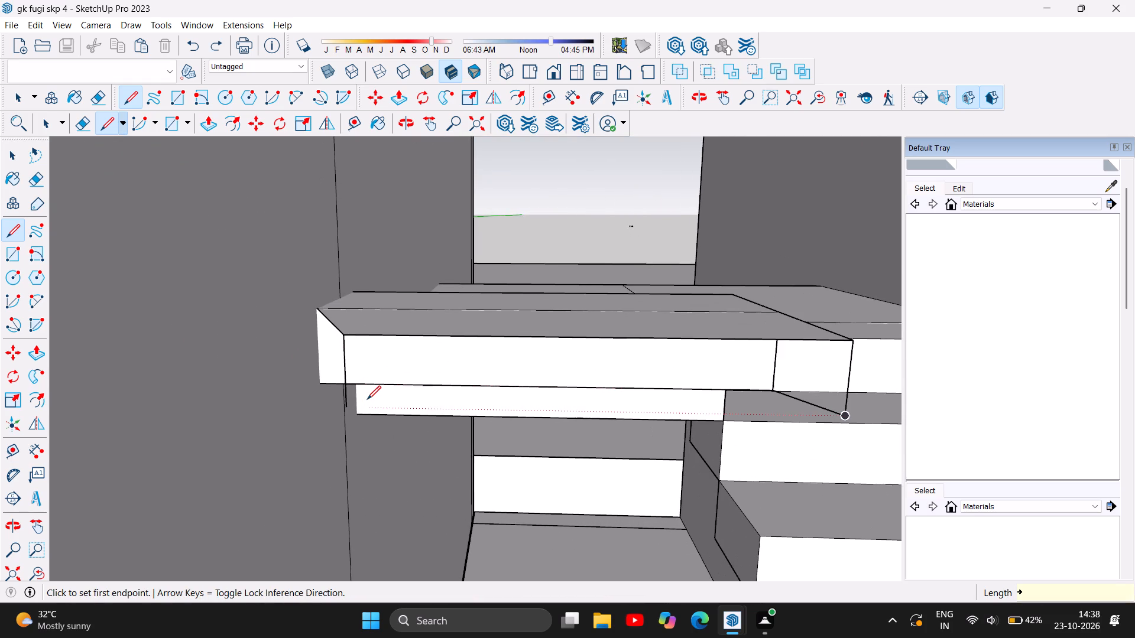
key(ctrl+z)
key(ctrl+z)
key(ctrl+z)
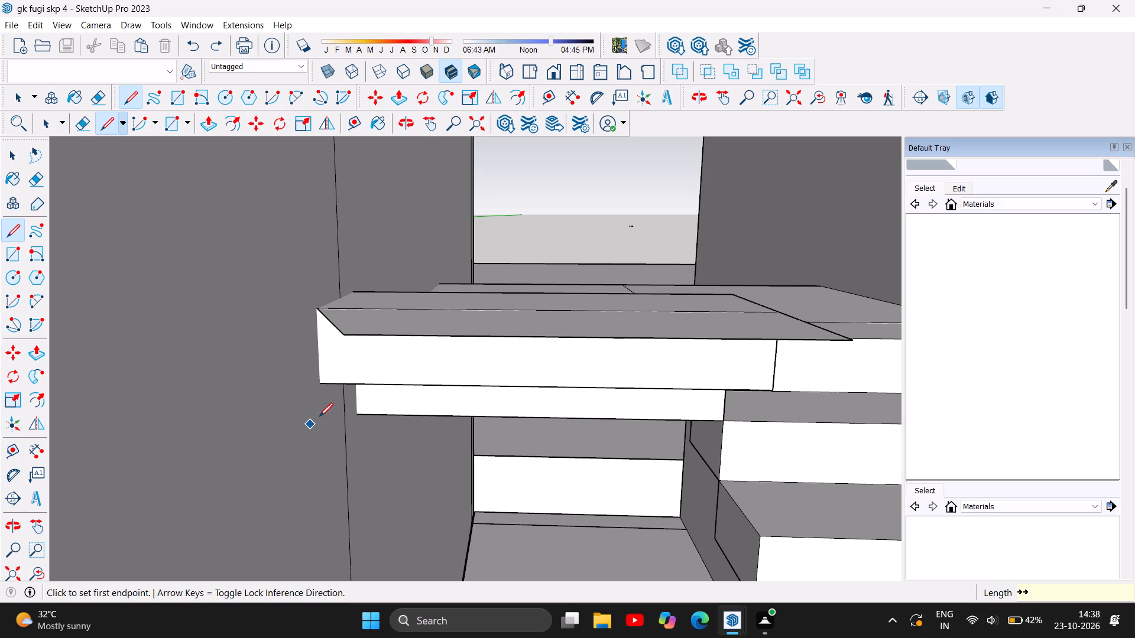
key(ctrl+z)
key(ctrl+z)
Examine the upper-floor corridor and the stair area within the whole house.
scroll(612, 418, up, 1)
scroll(319, 415, down, 4)
scroll(507, 463, down, 4)
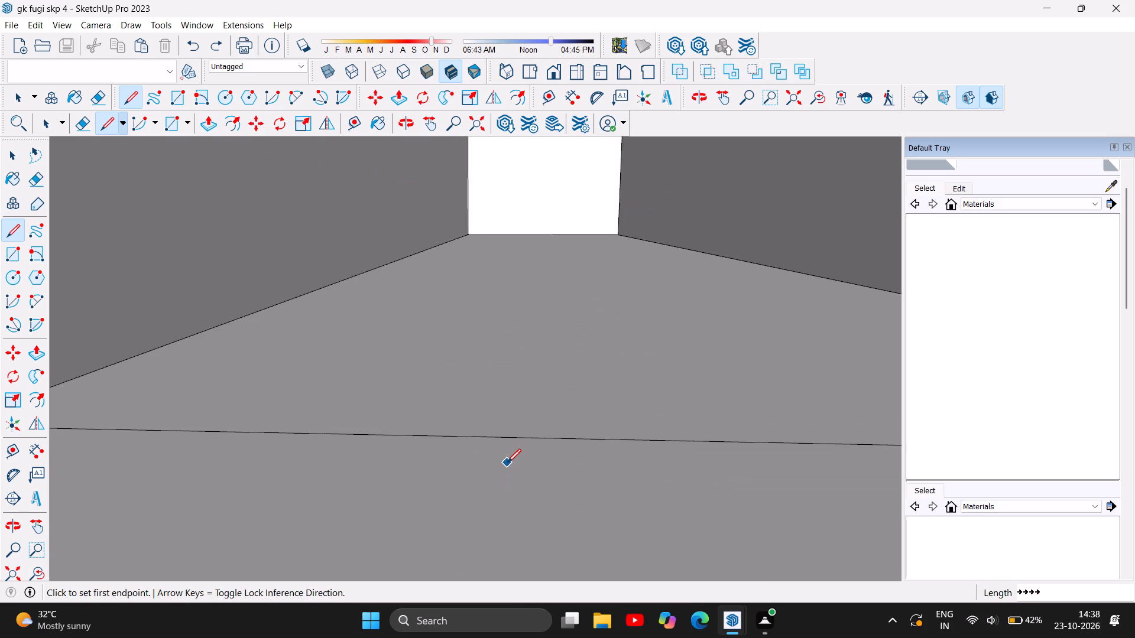
scroll(508, 460, down, 15)
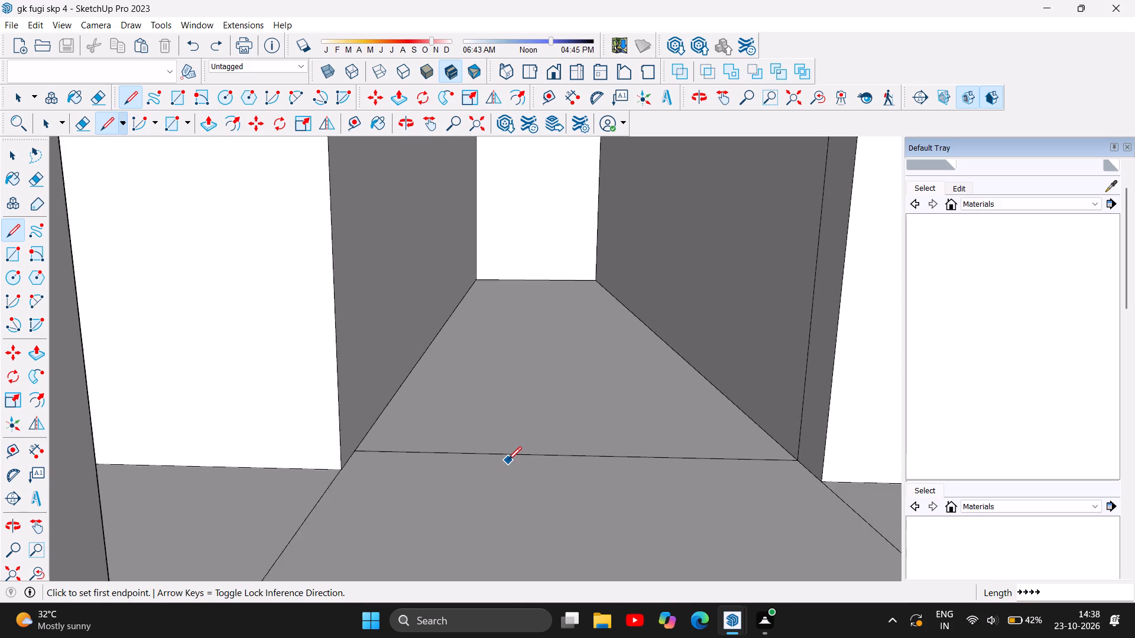
scroll(508, 460, down, 18)
scroll(496, 404, down, 6)
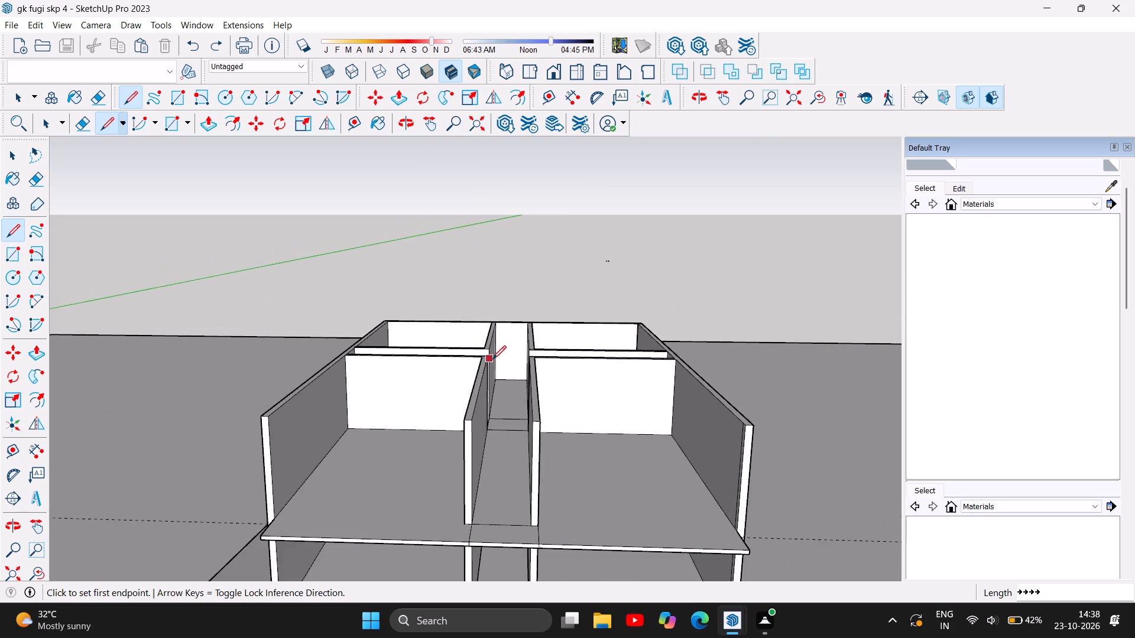
scroll(492, 359, down, 11)
scroll(493, 490, up, 7)
scroll(481, 428, up, 5)
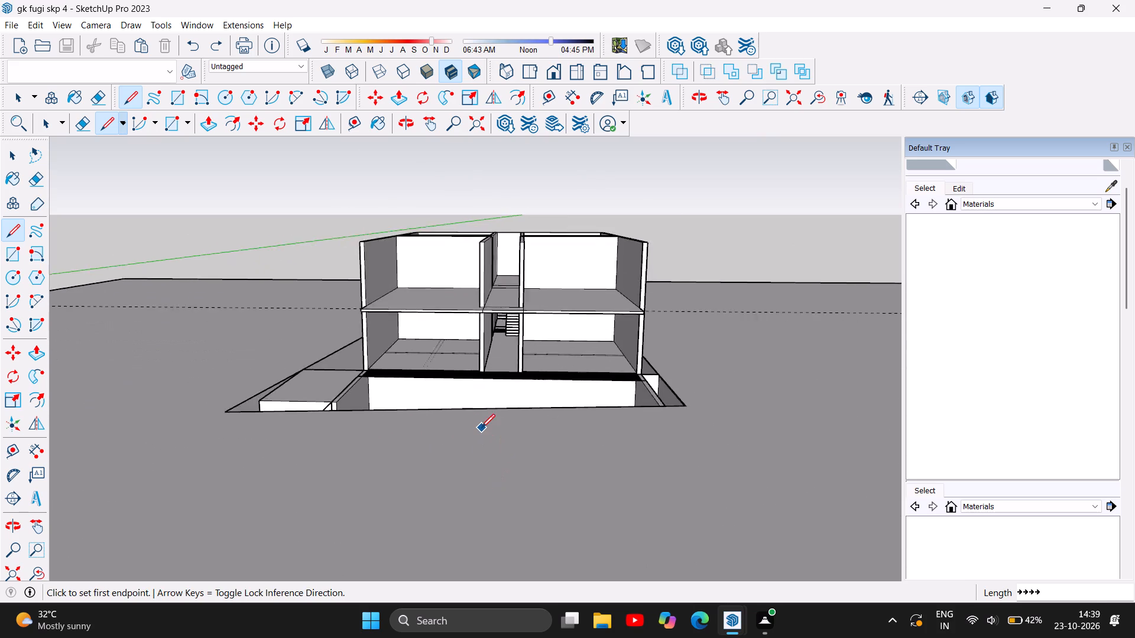
scroll(481, 428, up, 2)
scroll(503, 297, up, 10)
scroll(542, 188, up, 2)
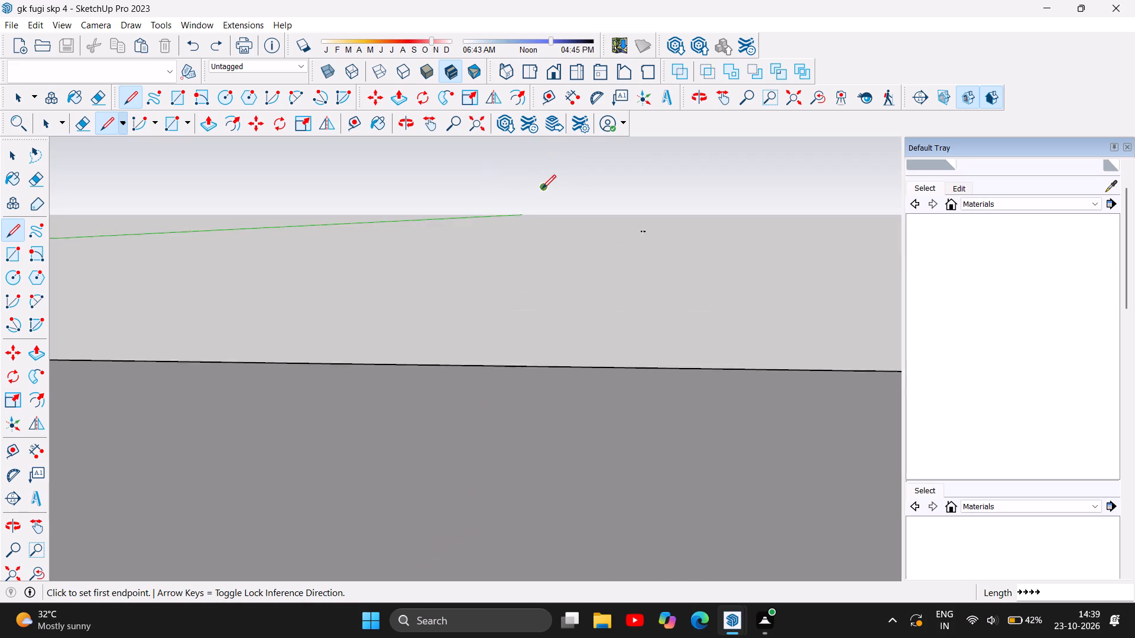
scroll(542, 188, up, 3)
scroll(542, 188, down, 4)
scroll(523, 282, down, 8)
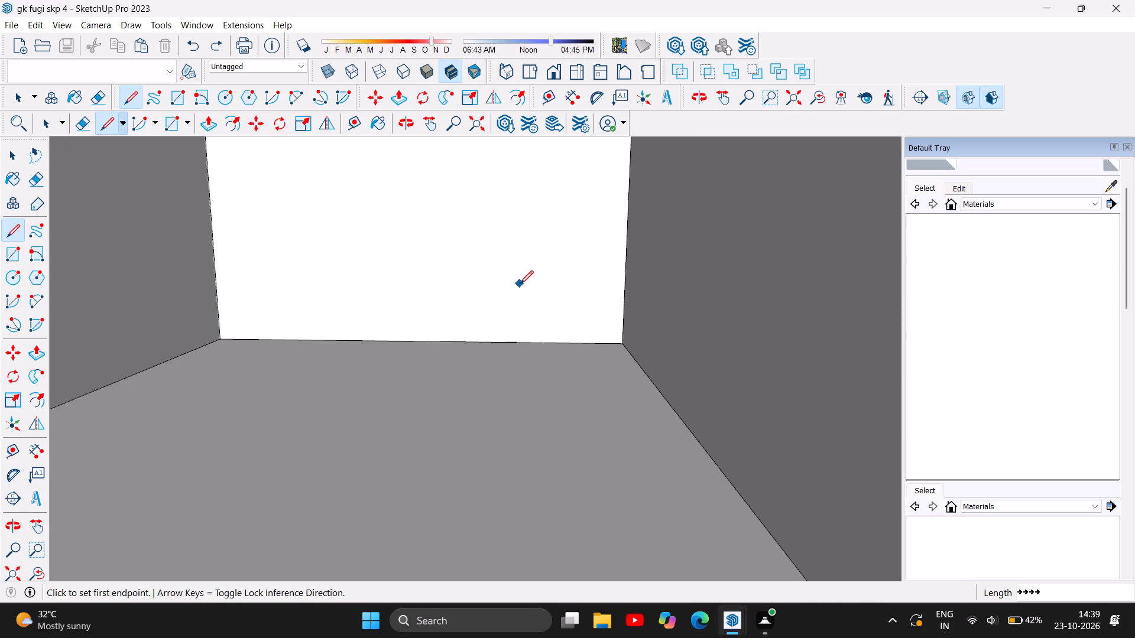
scroll(520, 284, down, 16)
scroll(520, 284, down, 9)
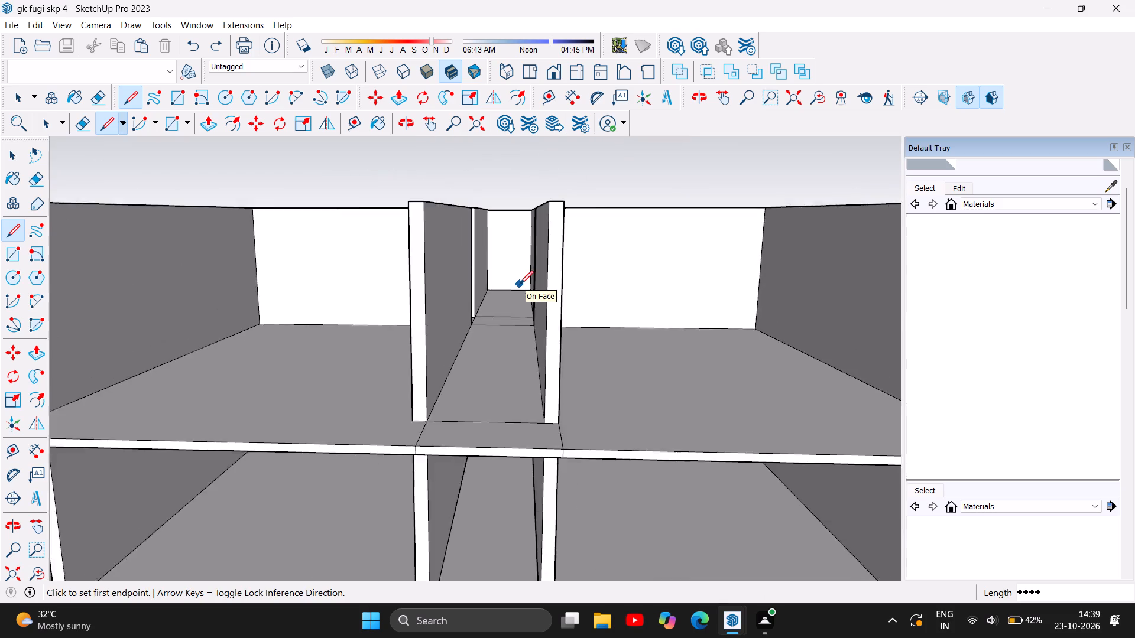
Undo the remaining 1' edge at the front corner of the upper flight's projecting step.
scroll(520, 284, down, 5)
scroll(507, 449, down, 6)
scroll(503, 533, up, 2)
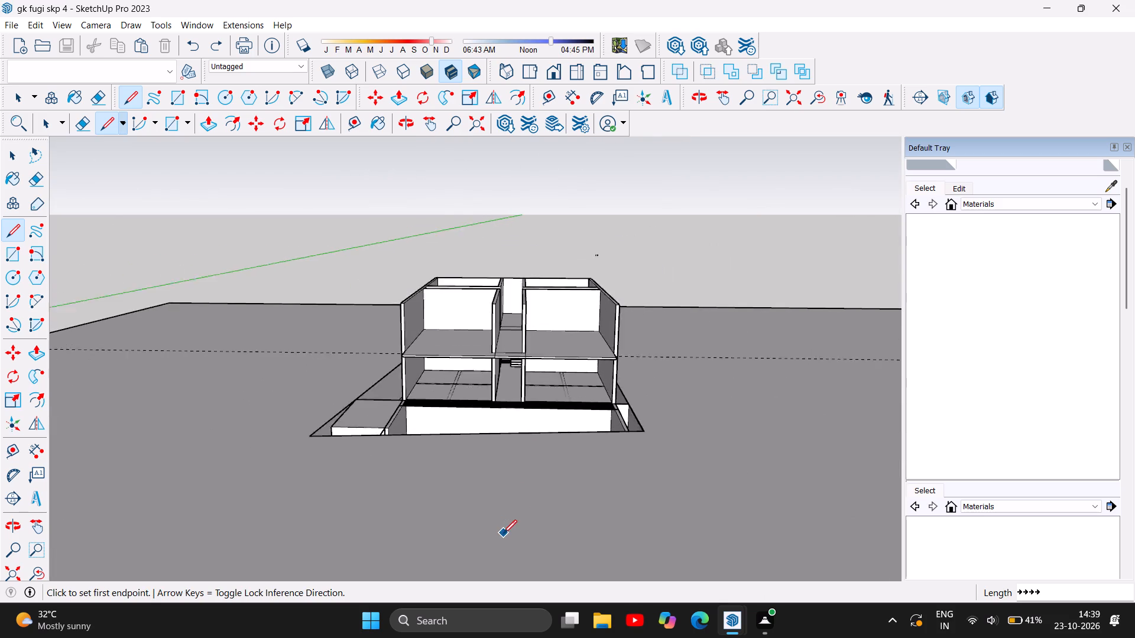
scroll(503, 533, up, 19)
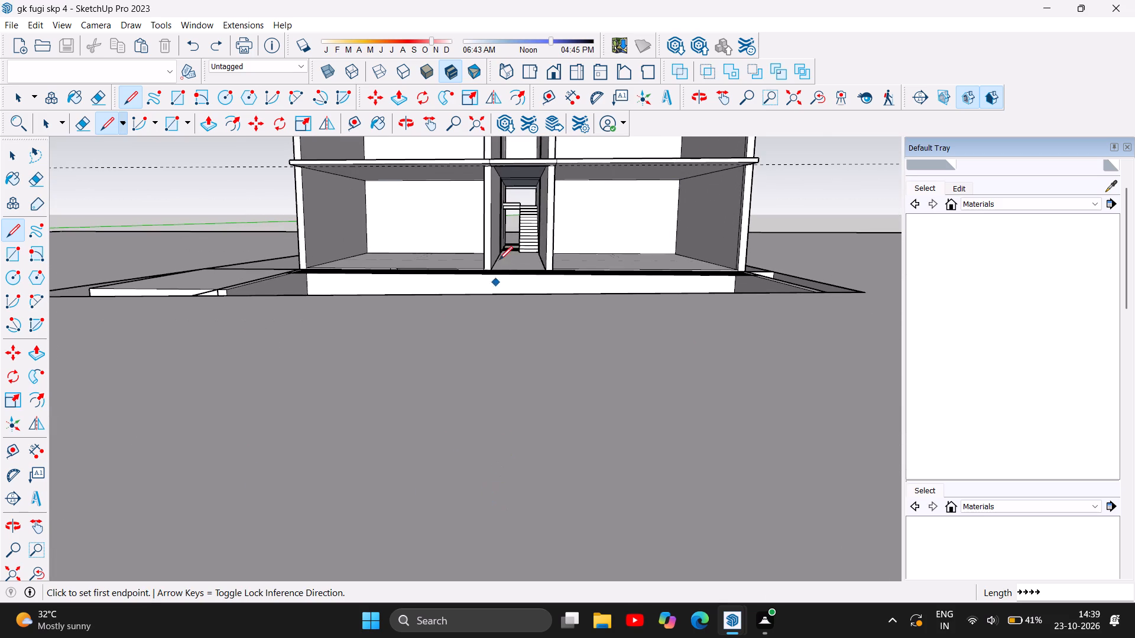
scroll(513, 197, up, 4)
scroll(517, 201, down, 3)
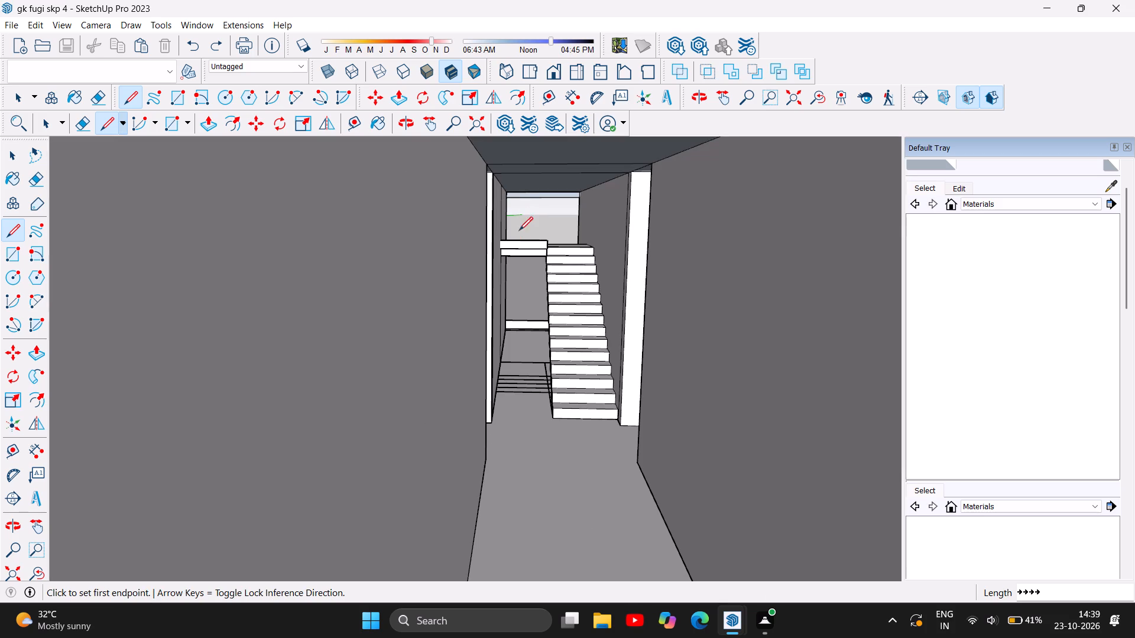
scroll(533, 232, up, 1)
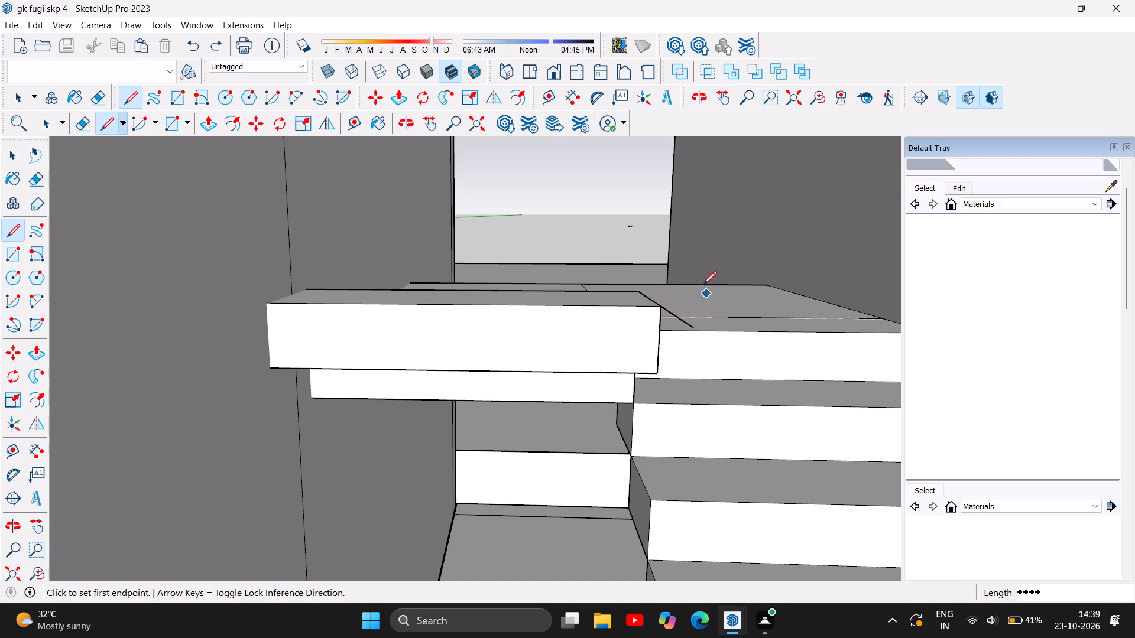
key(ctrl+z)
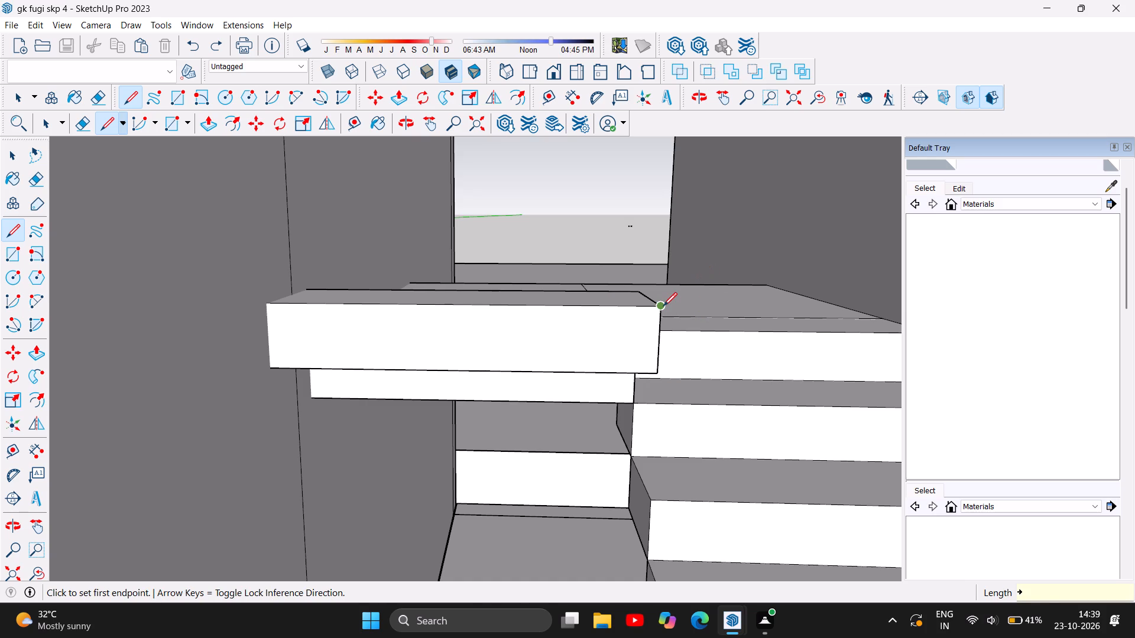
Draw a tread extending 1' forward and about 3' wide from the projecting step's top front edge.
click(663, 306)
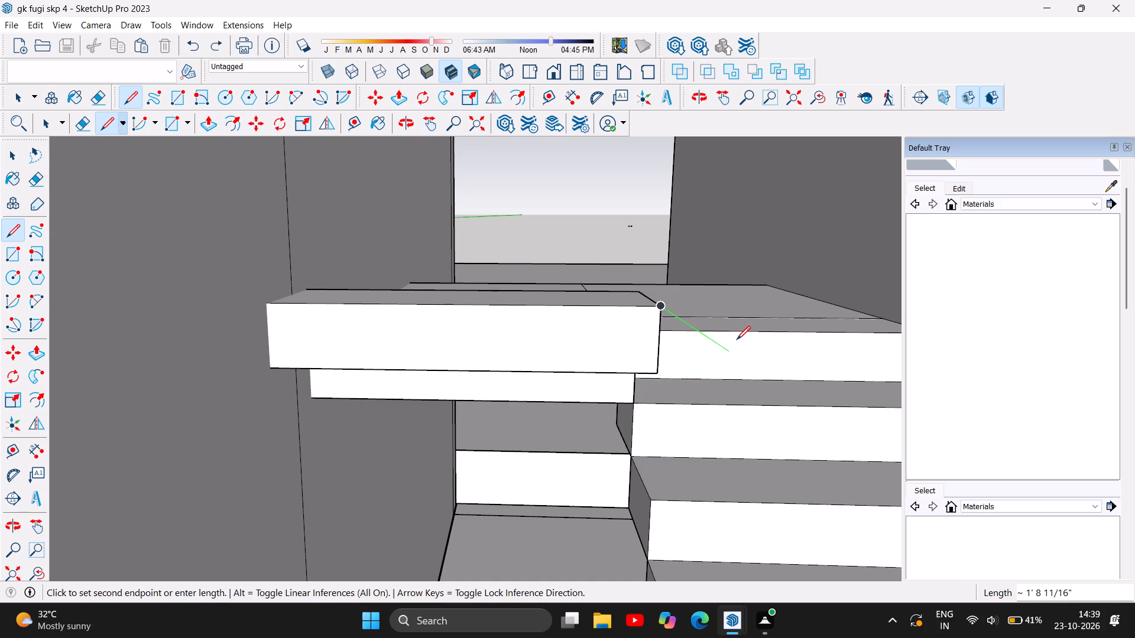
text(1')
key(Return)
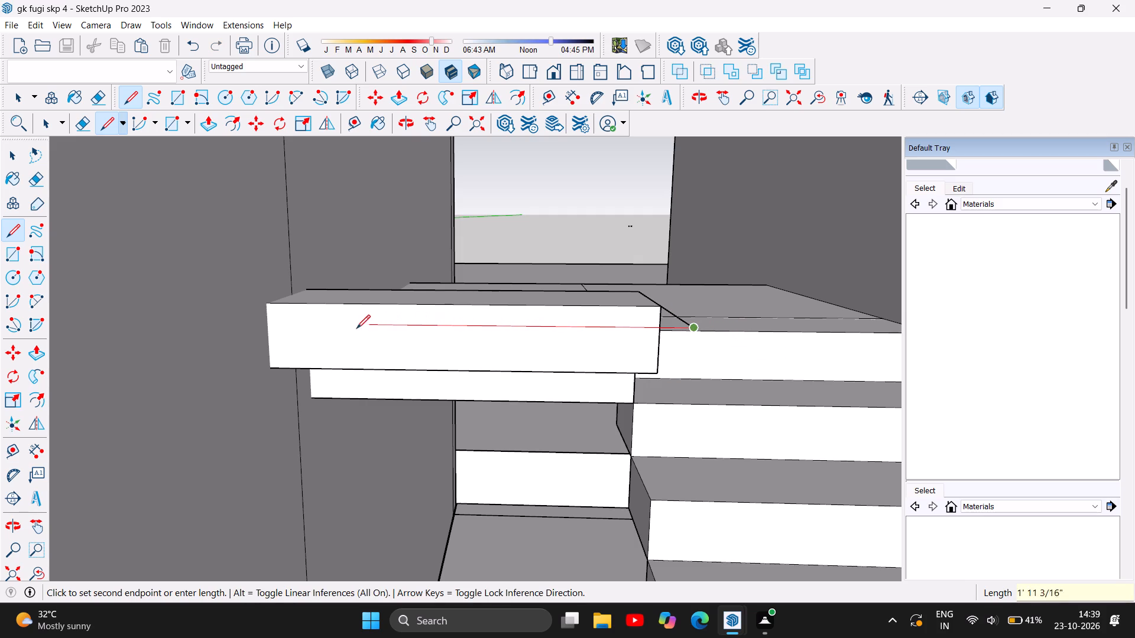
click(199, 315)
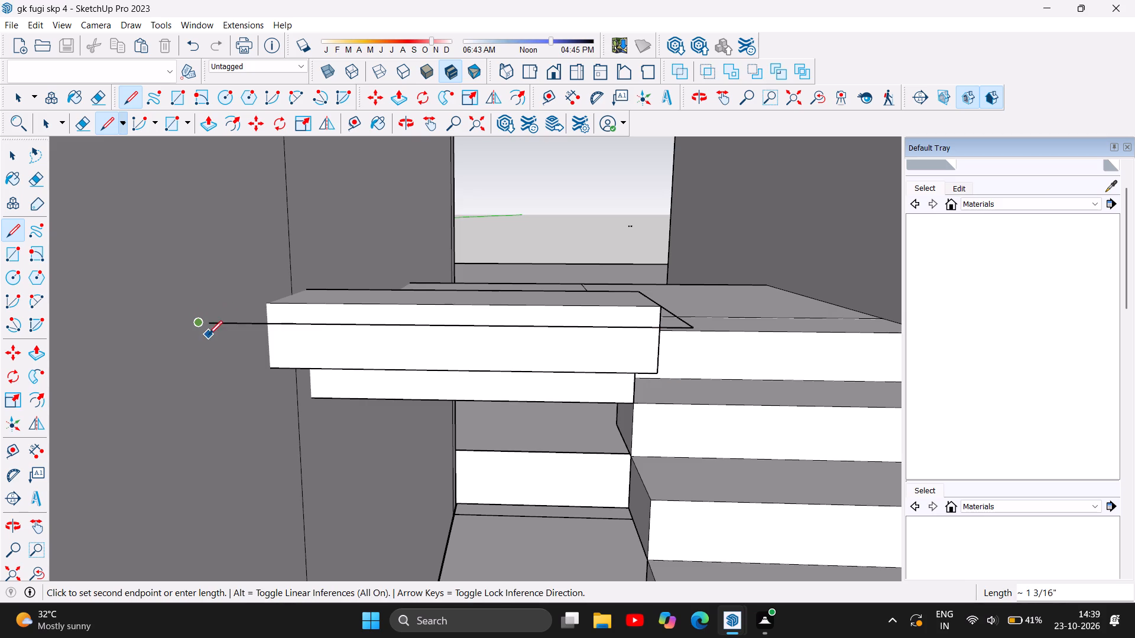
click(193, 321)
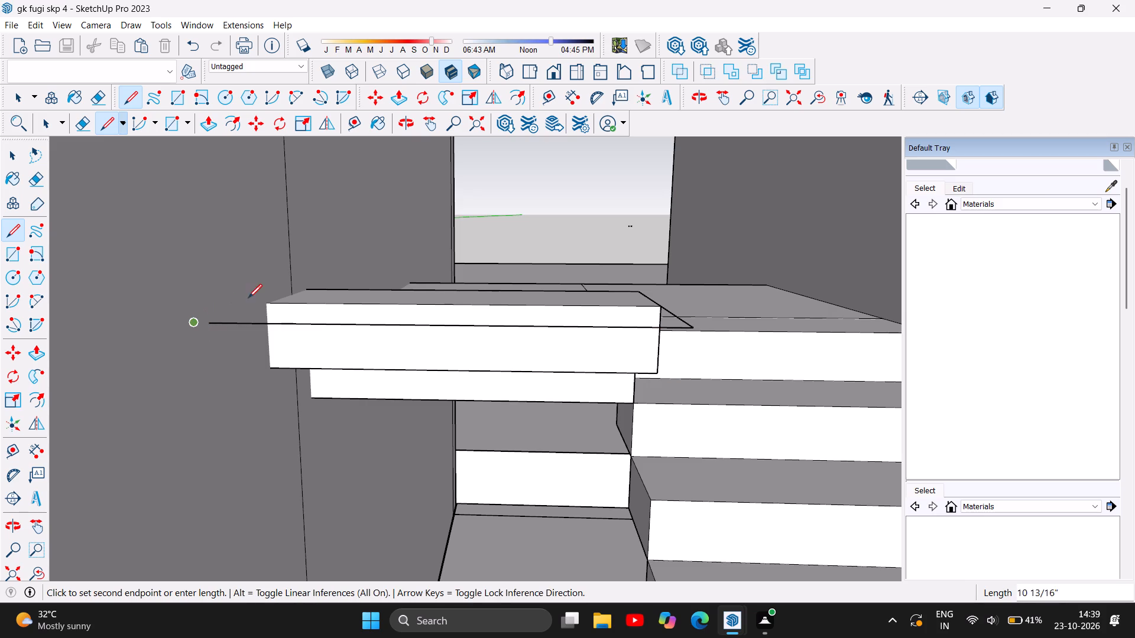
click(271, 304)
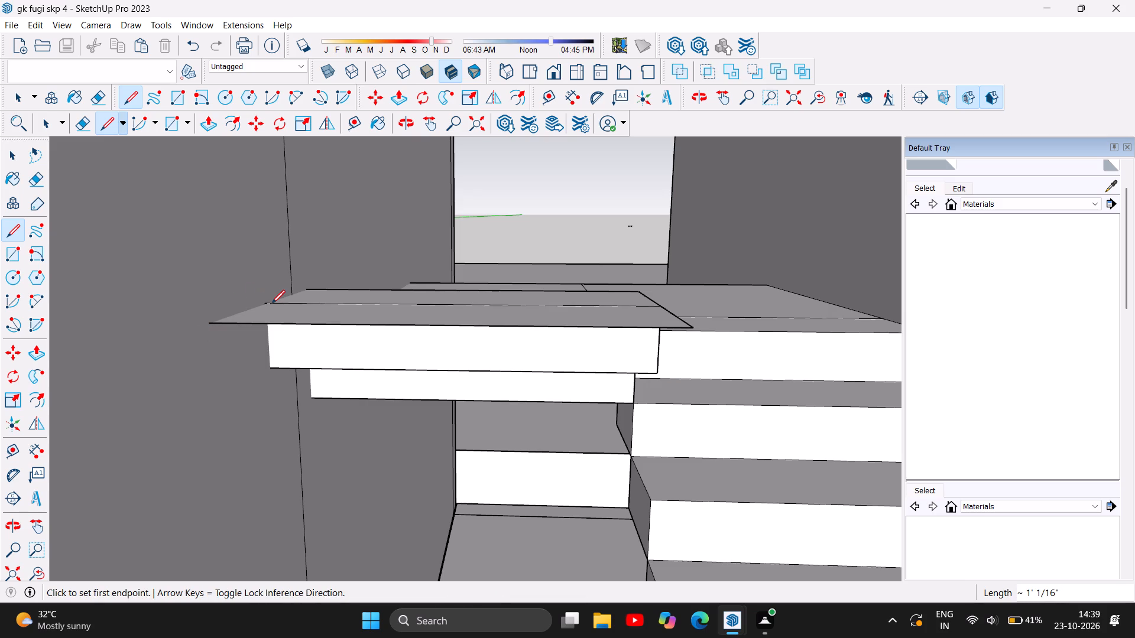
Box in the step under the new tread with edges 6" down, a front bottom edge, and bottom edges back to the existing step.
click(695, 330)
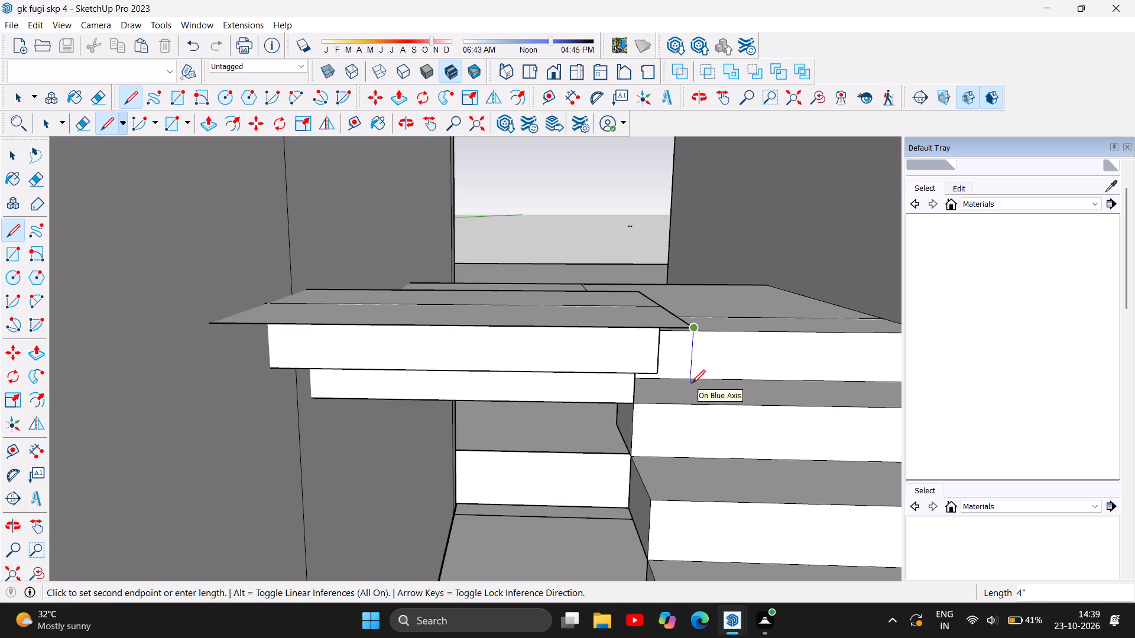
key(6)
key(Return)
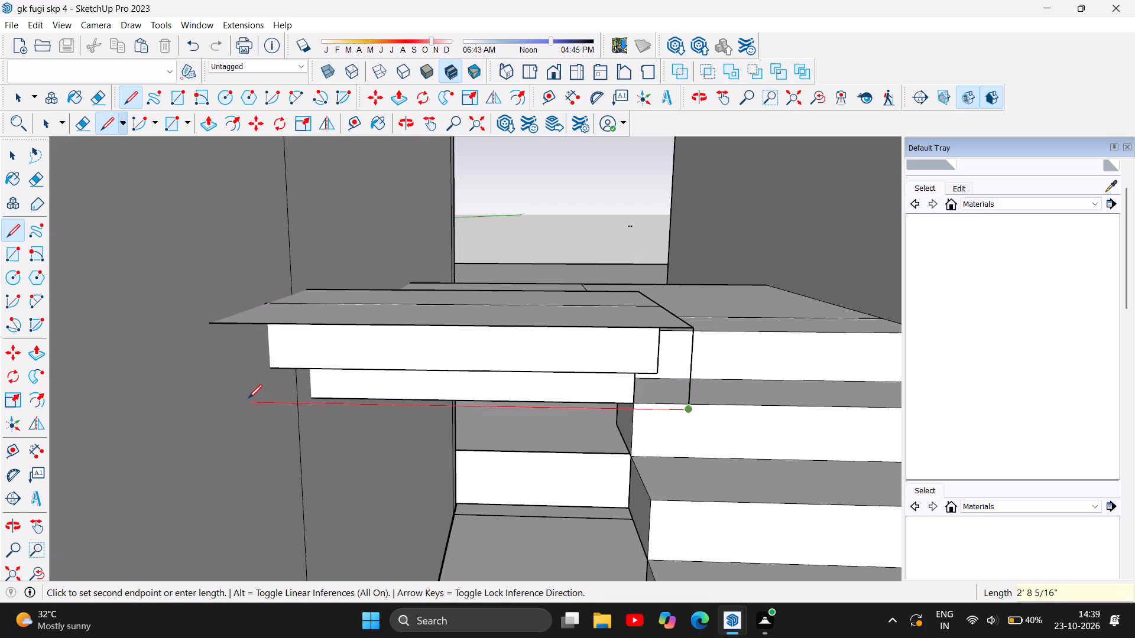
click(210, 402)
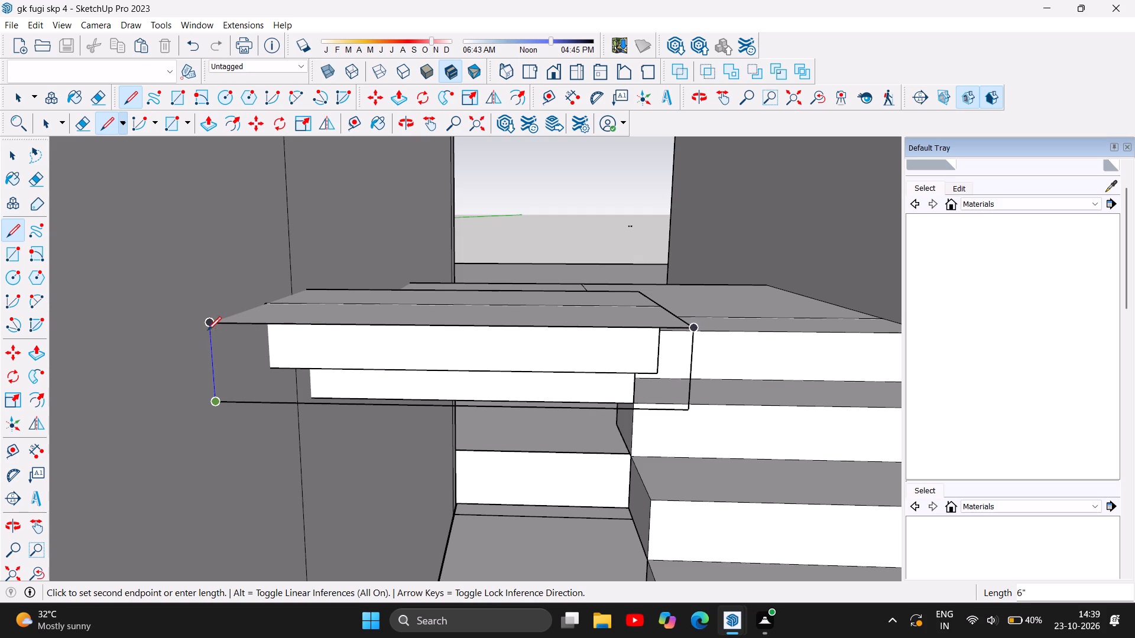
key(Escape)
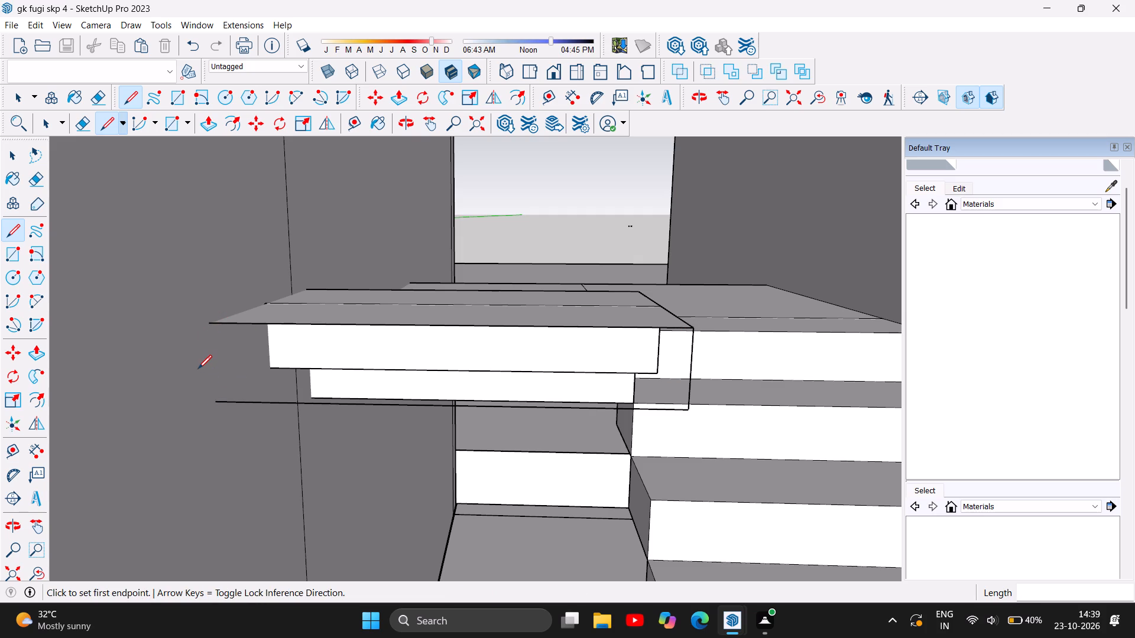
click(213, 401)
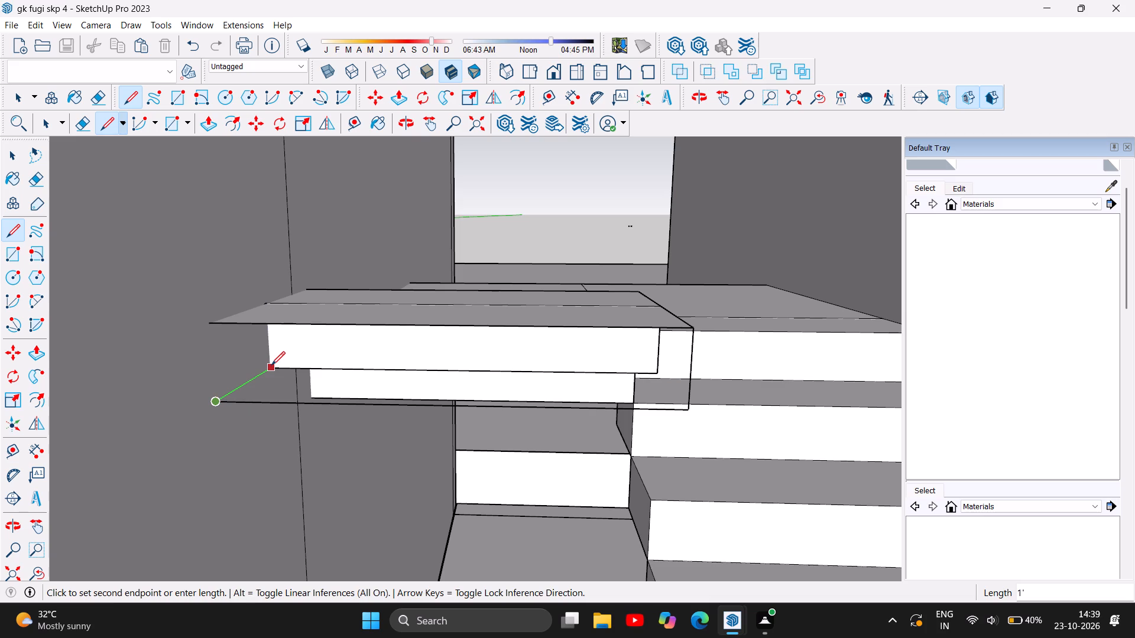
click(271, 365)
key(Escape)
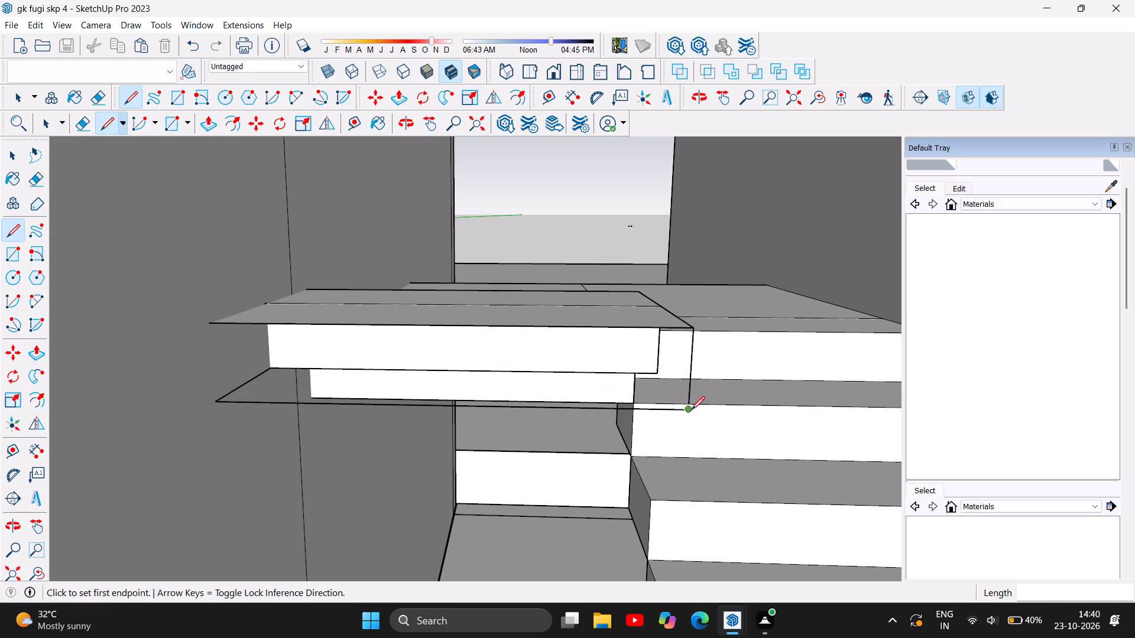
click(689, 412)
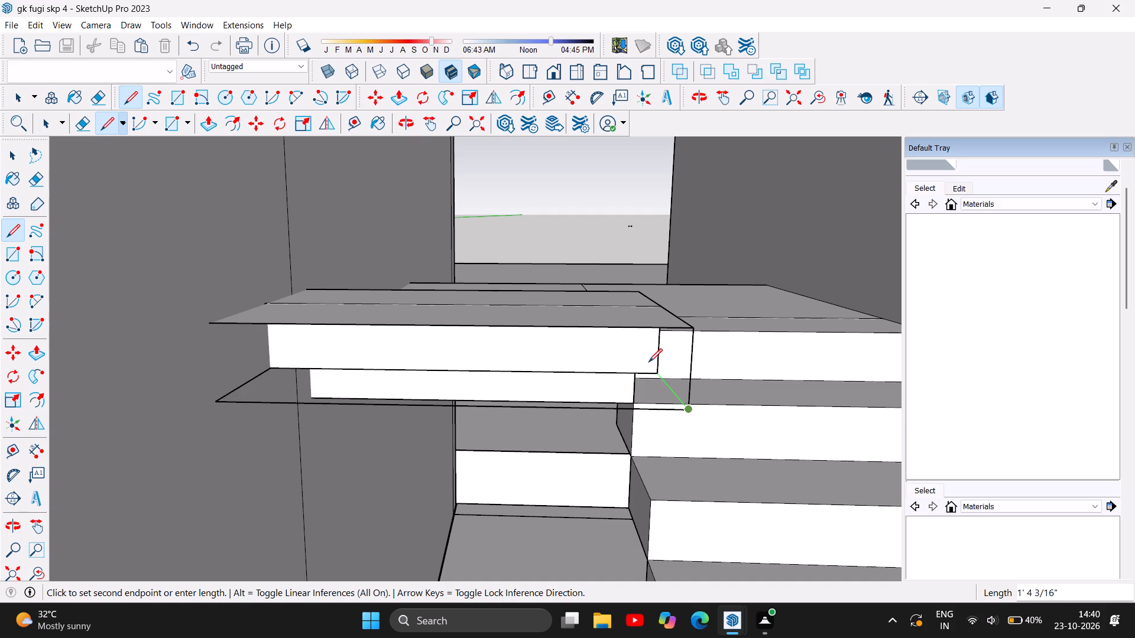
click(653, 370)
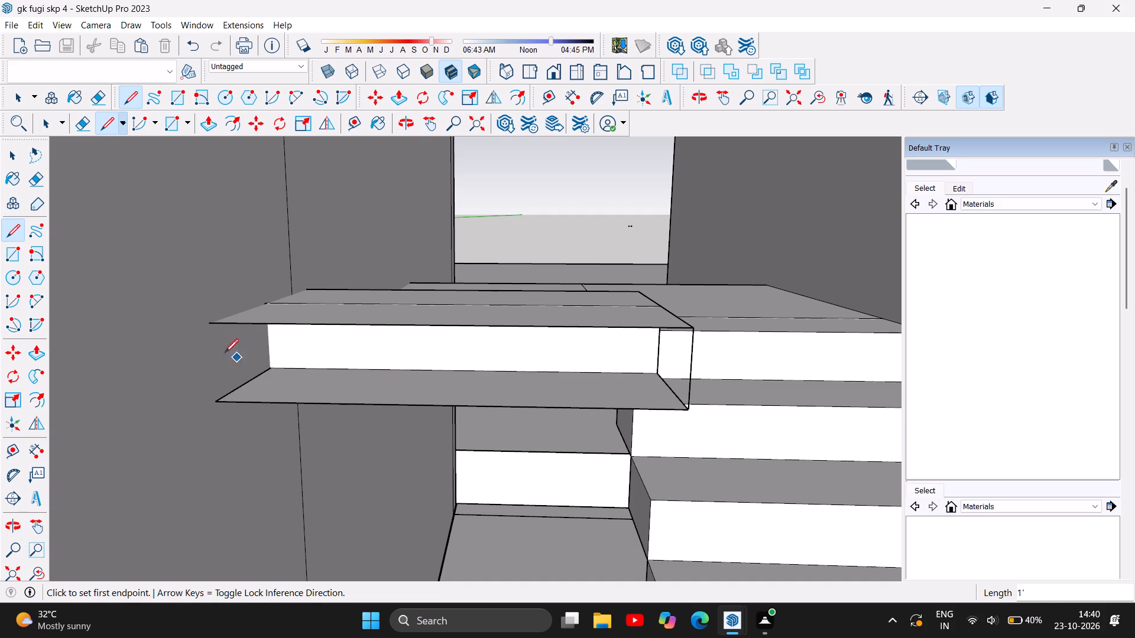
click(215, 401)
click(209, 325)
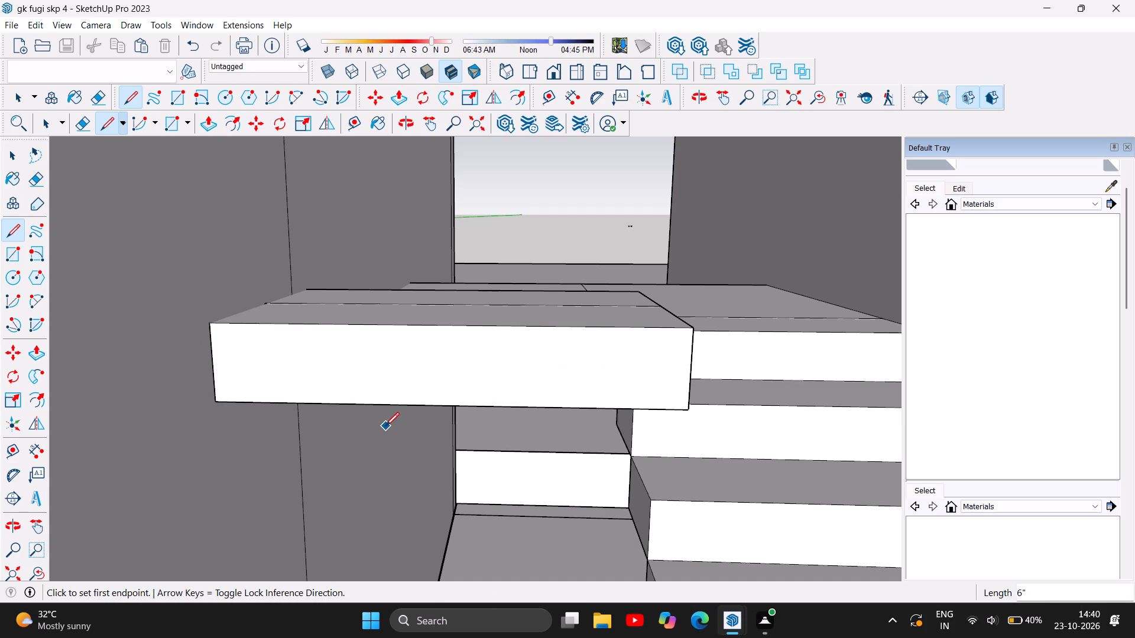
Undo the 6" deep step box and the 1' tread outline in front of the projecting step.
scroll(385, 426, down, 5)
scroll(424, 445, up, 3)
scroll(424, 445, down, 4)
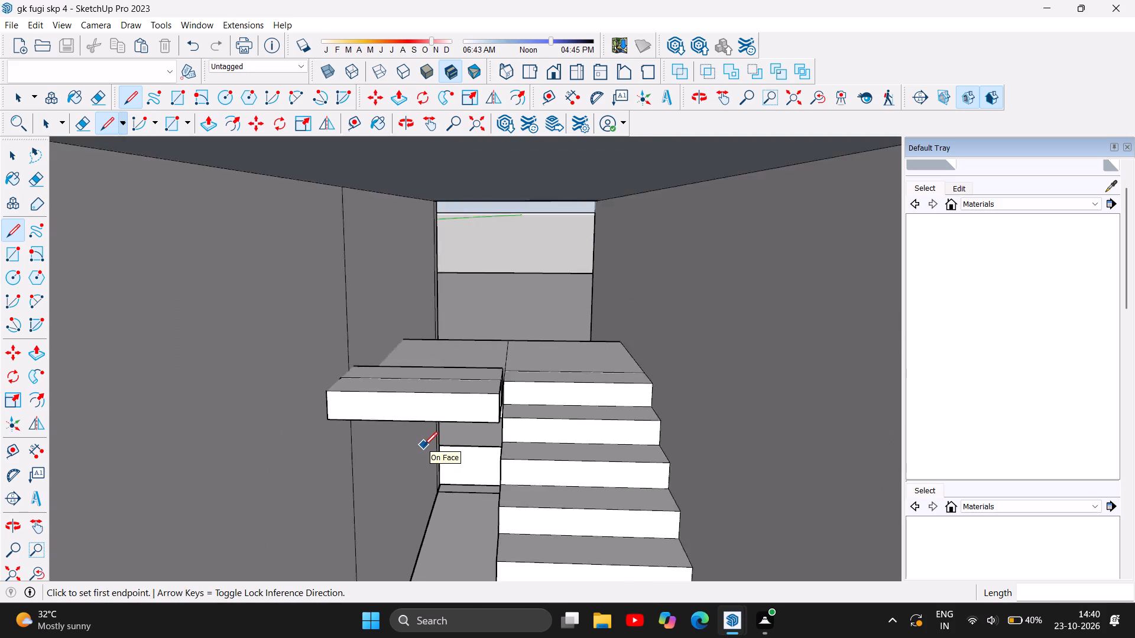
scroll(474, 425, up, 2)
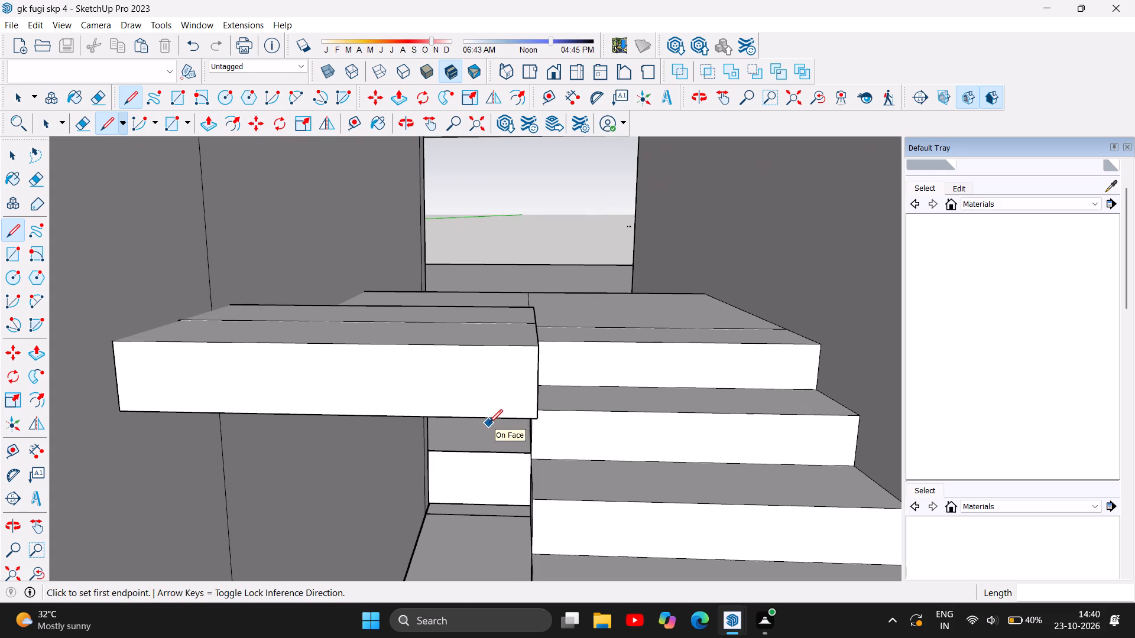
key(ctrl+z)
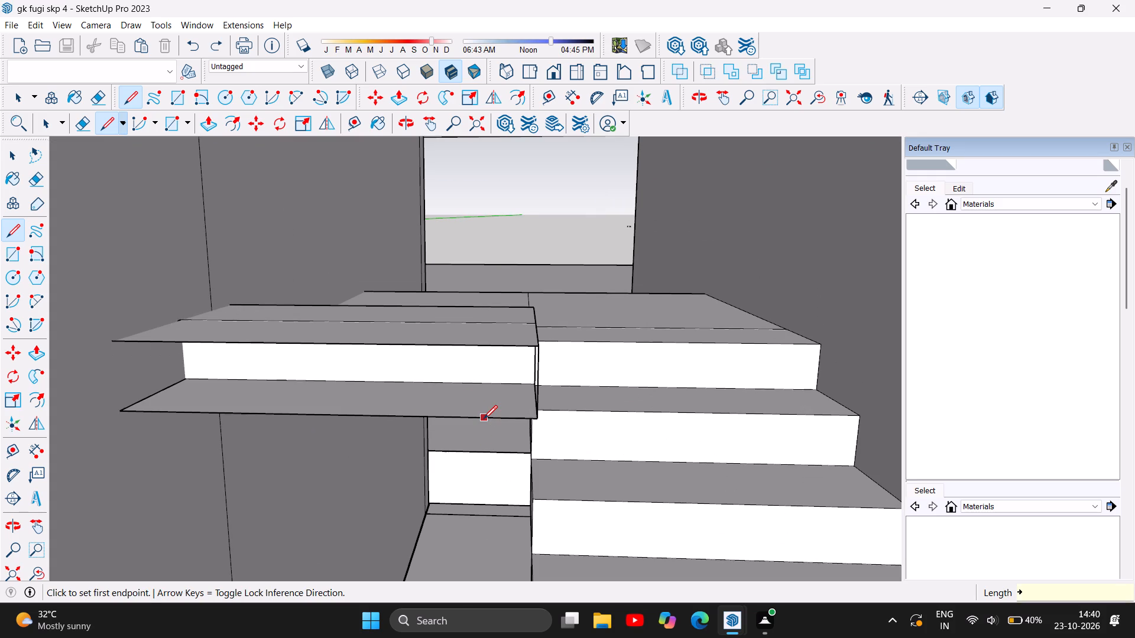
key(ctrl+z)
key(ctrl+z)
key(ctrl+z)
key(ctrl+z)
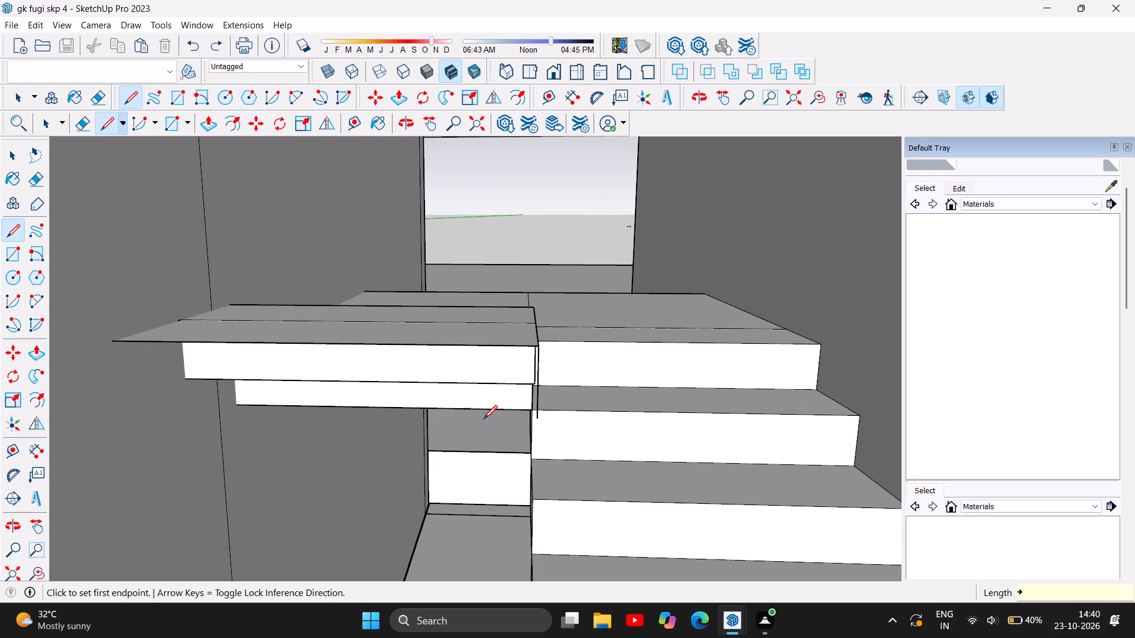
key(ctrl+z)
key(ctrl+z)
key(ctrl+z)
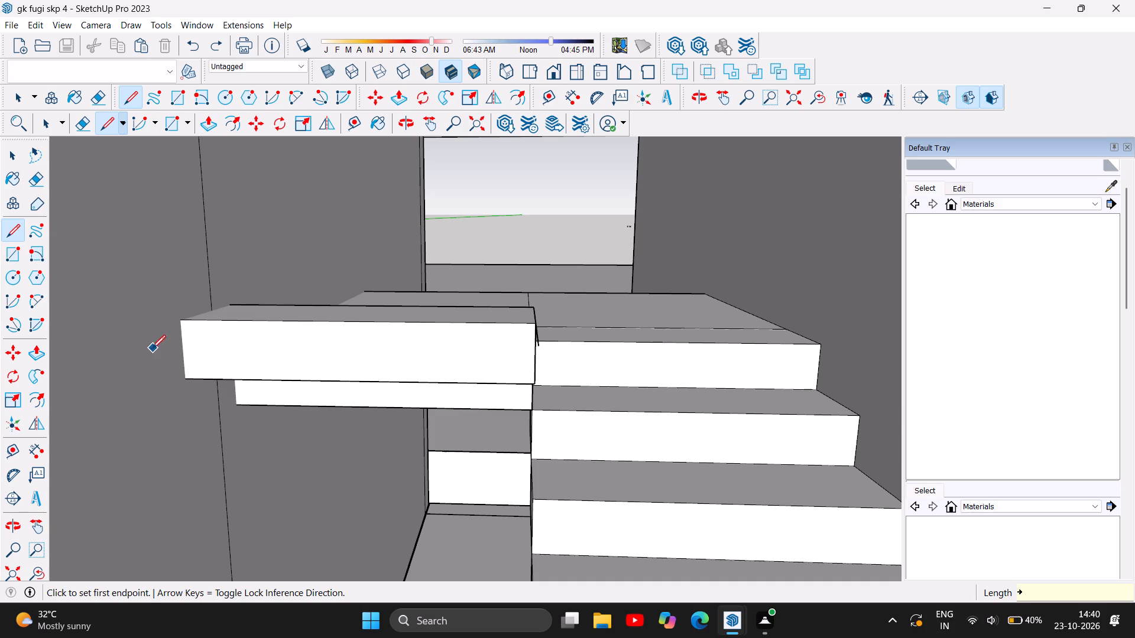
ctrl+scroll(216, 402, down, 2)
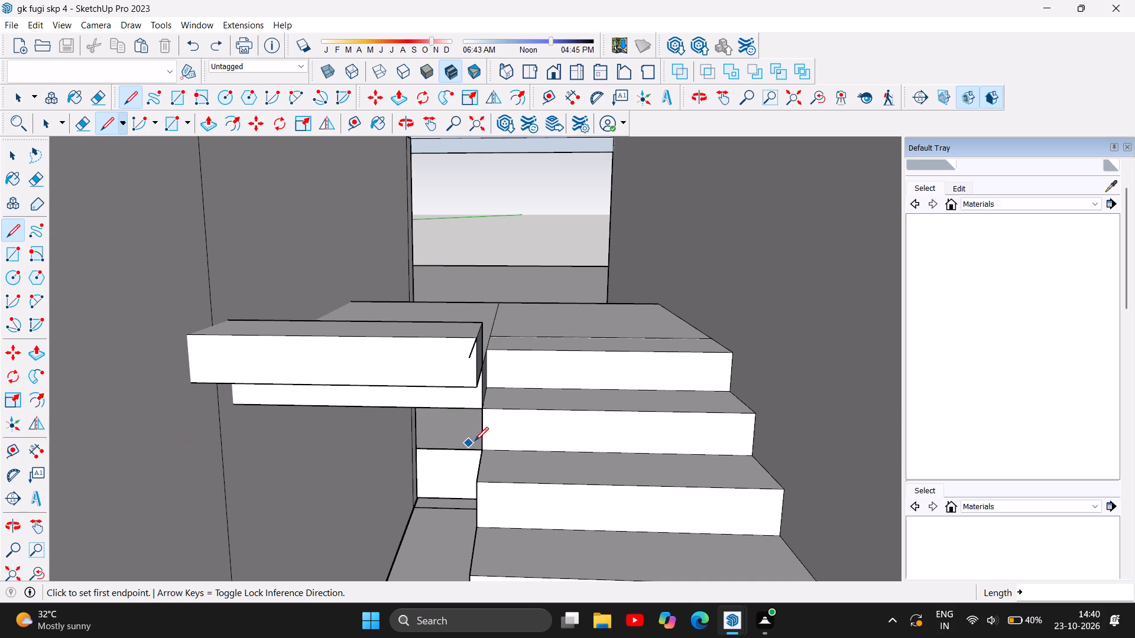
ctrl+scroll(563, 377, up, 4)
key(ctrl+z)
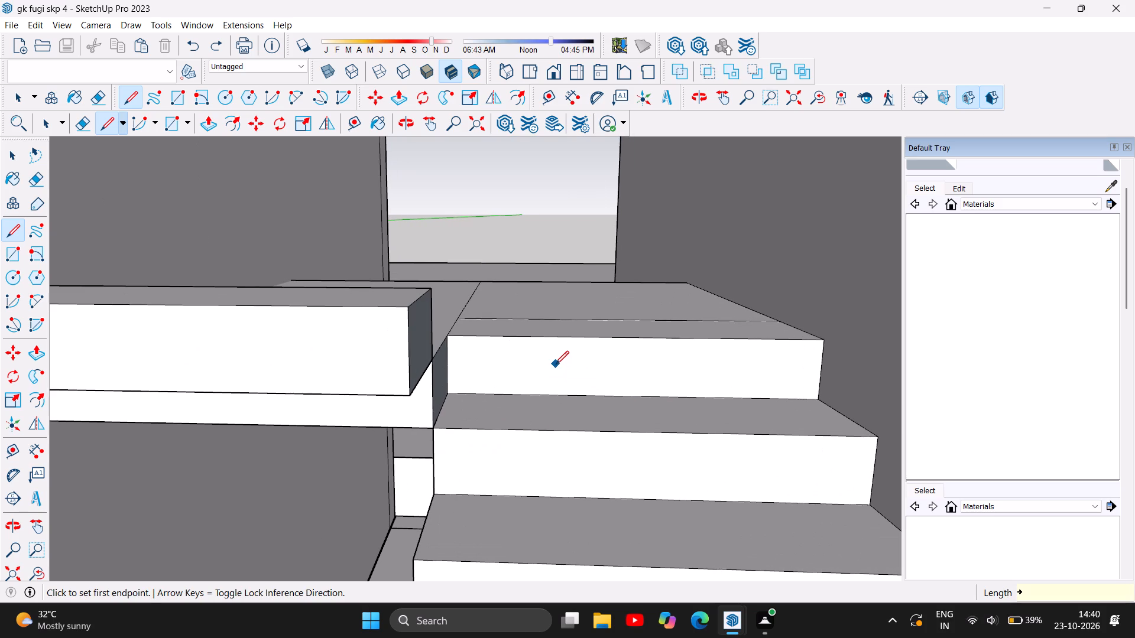
Draw a vertical edge 6" up from the projecting step's top front corner beside the lower flight.
click(405, 311)
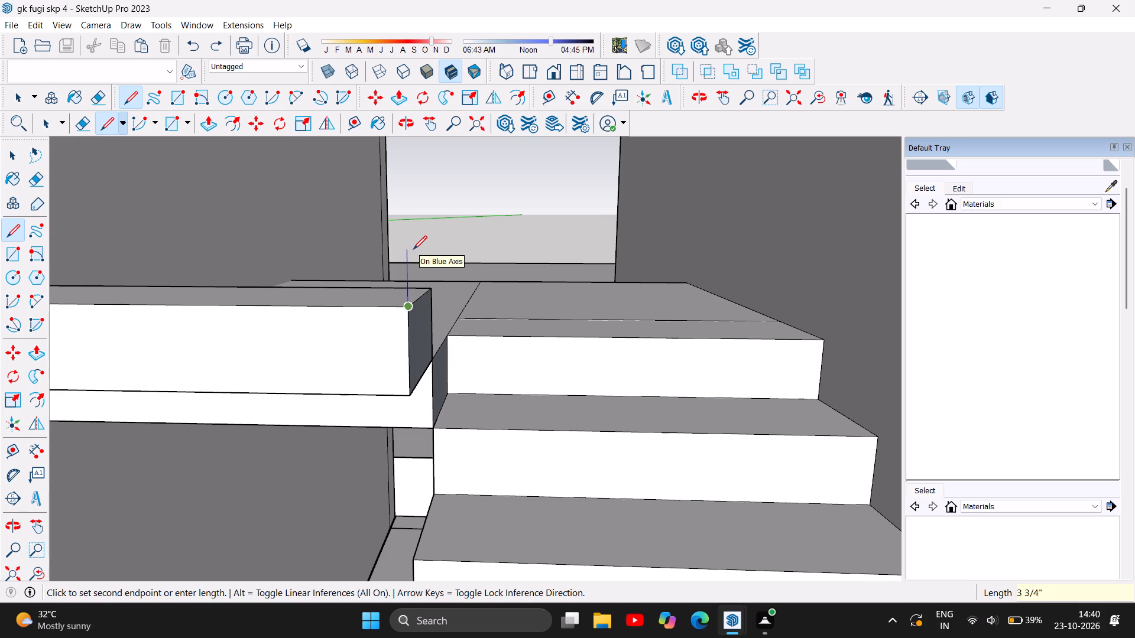
key(6)
key(Return)
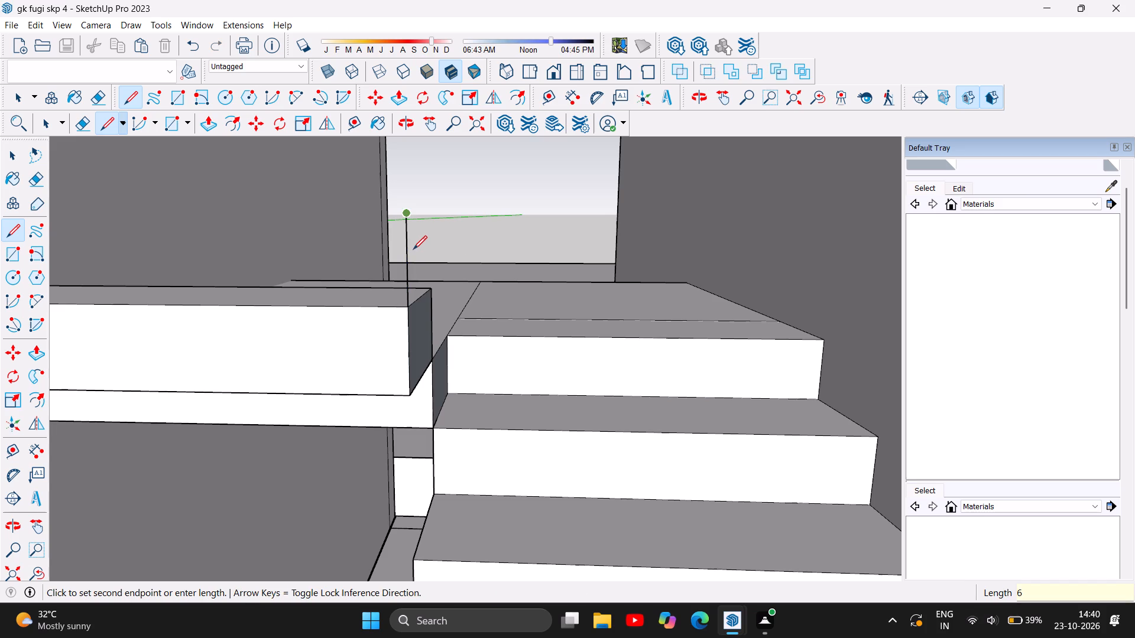
Examine the stair area and the upper-floor corridor from the front of the house.
scroll(413, 249, up, 1)
right_click(475, 226)
right_click(475, 226)
right_click(475, 226)
scroll(484, 289, down, 3)
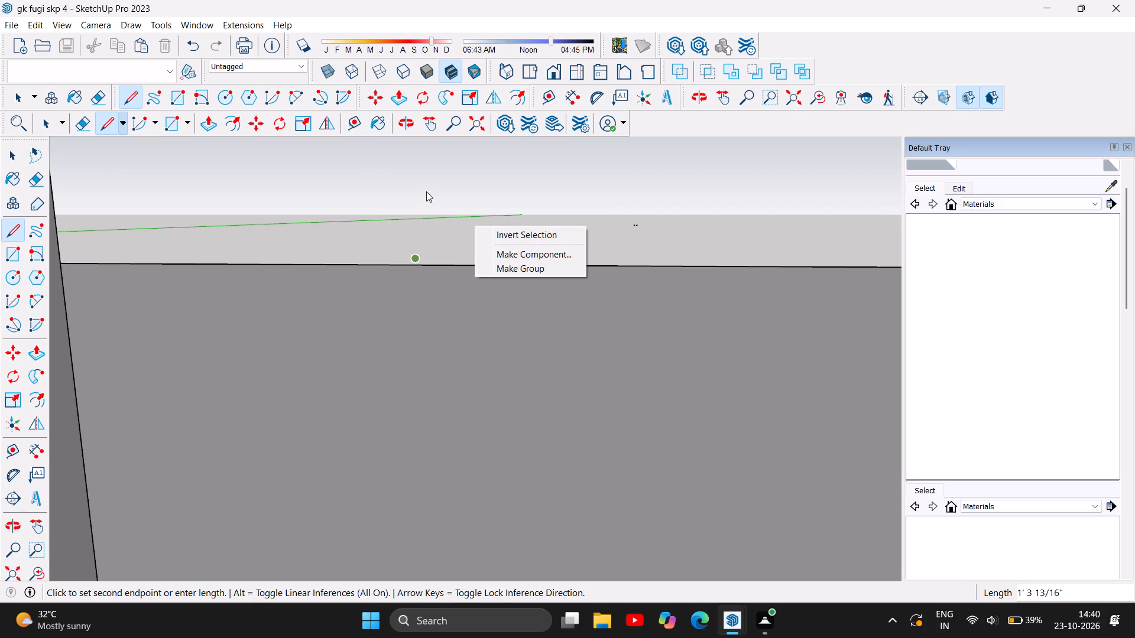
click(427, 191)
scroll(472, 199, down, 10)
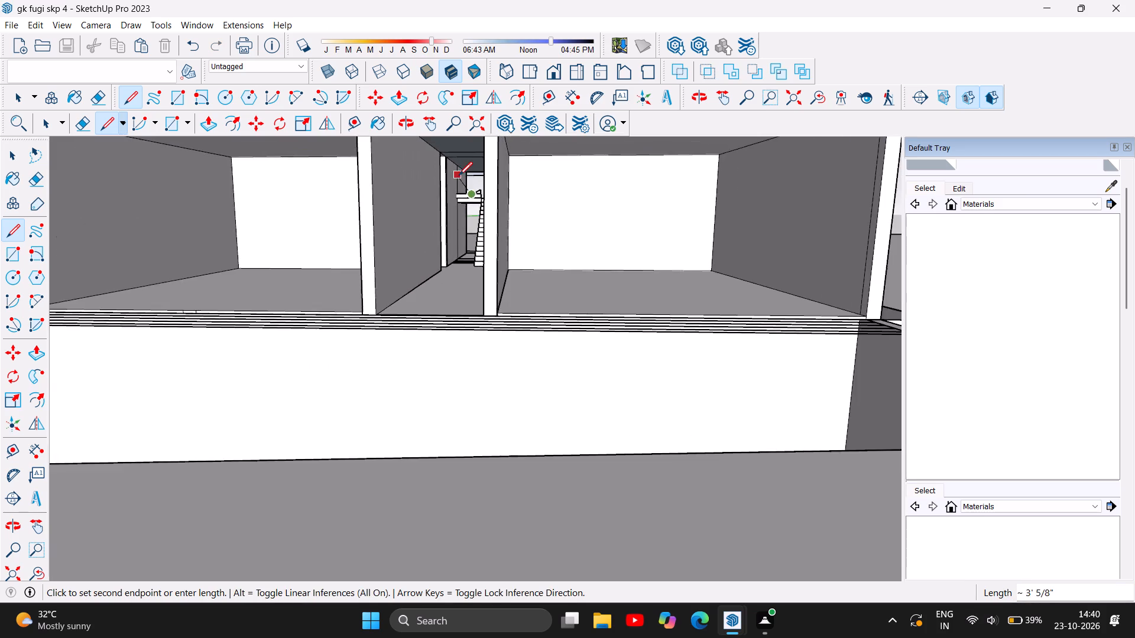
scroll(459, 175, up, 12)
scroll(492, 206, down, 7)
scroll(497, 262, down, 11)
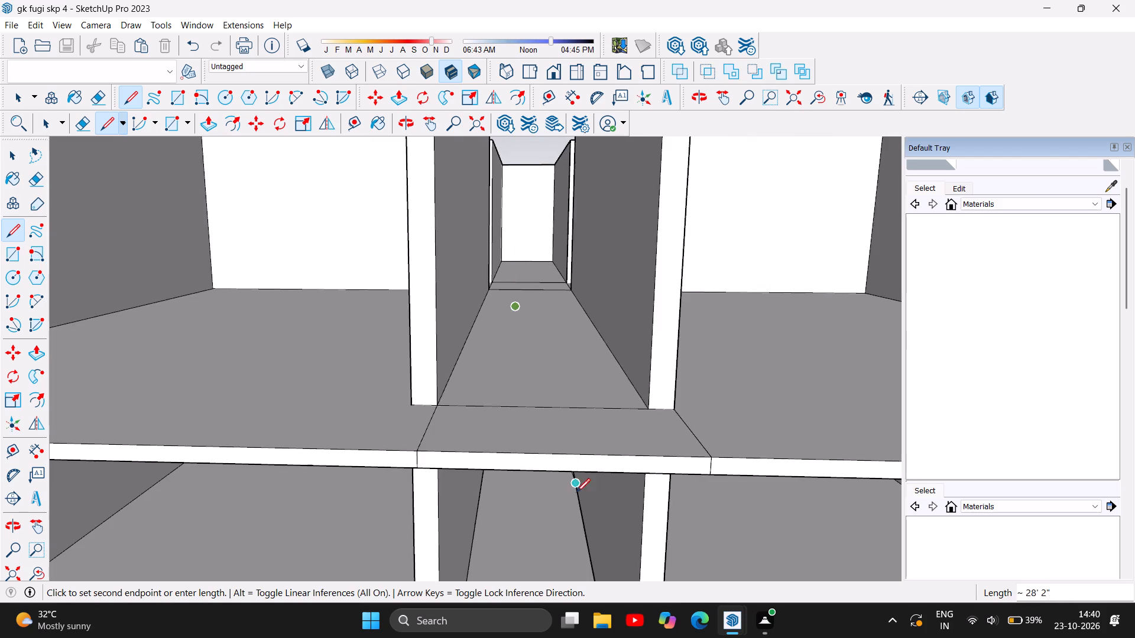
scroll(573, 491, up, 6)
scroll(536, 232, up, 5)
scroll(512, 224, down, 3)
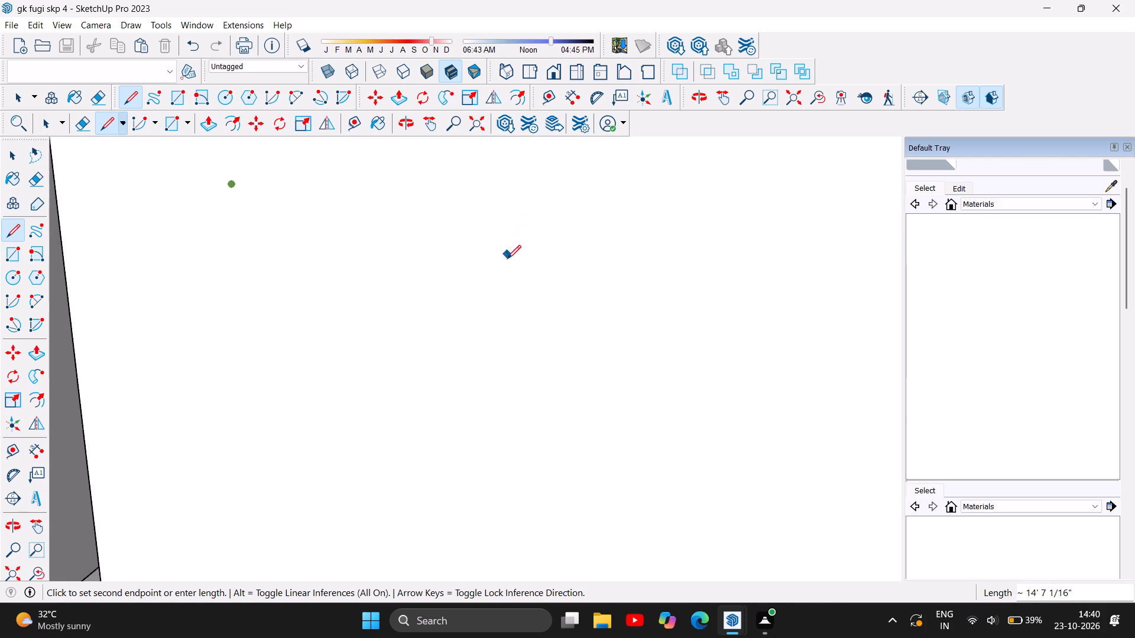
scroll(504, 269, down, 8)
scroll(562, 297, down, 12)
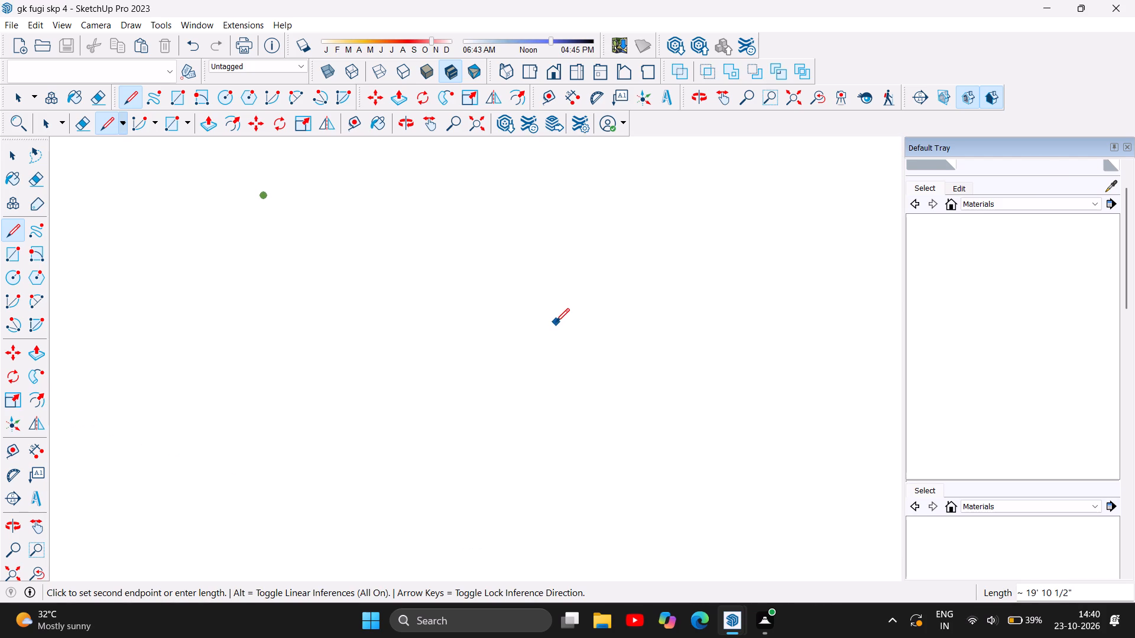
Undo the stray diagonal line drawn from the top of the projecting step's 6" vertical edge.
scroll(556, 322, down, 6)
scroll(261, 230, down, 6)
scroll(323, 242, down, 9)
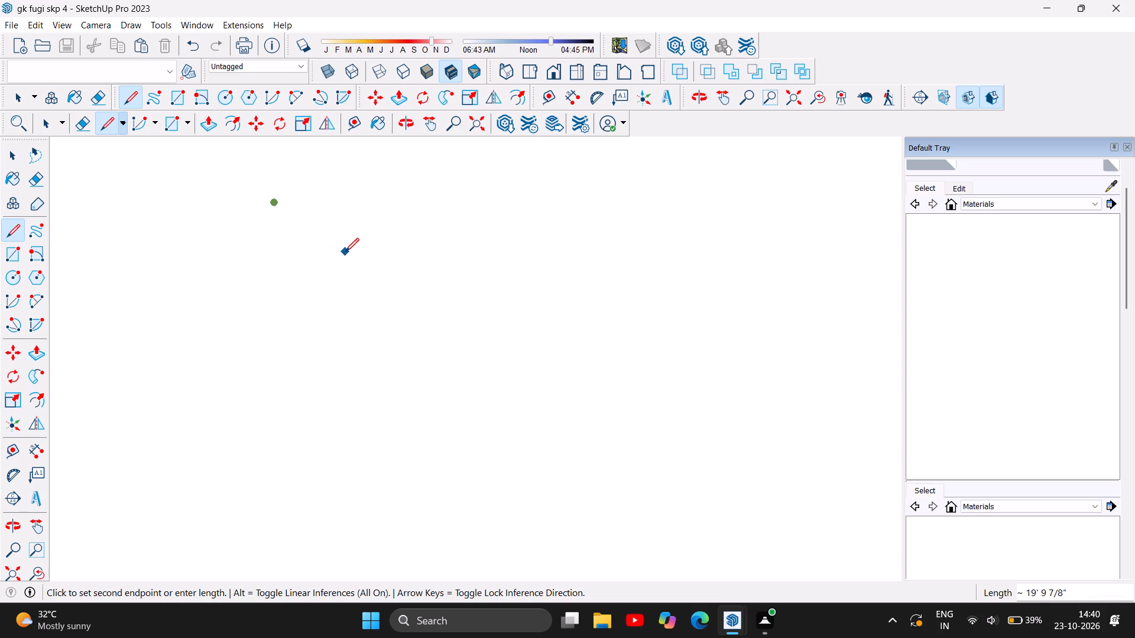
scroll(345, 252, down, 9)
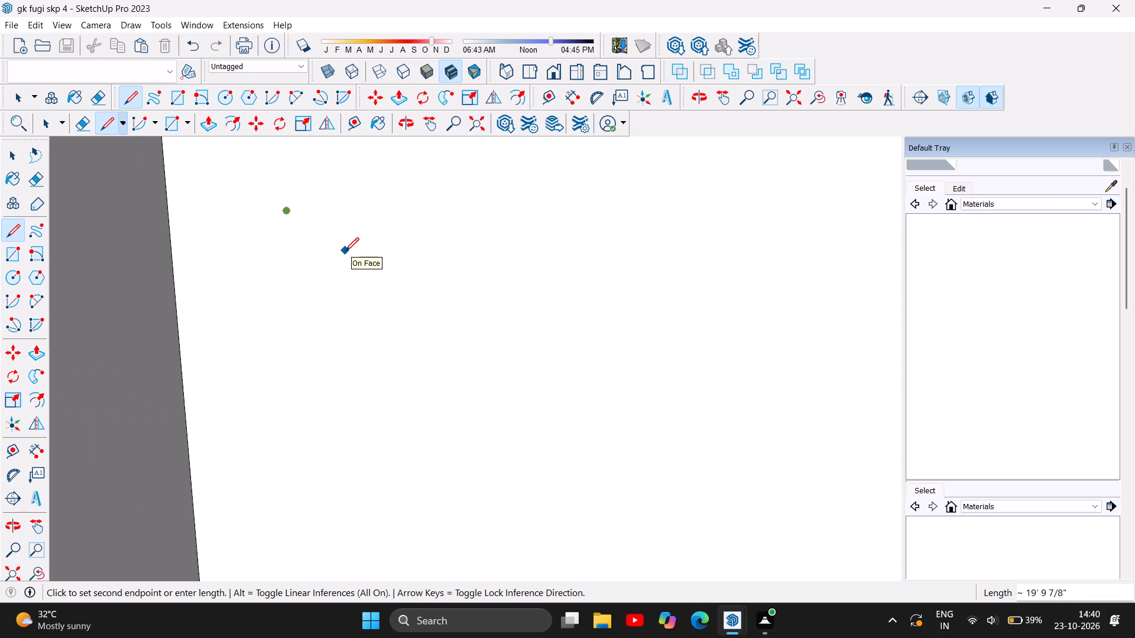
scroll(345, 251, down, 14)
scroll(349, 243, down, 14)
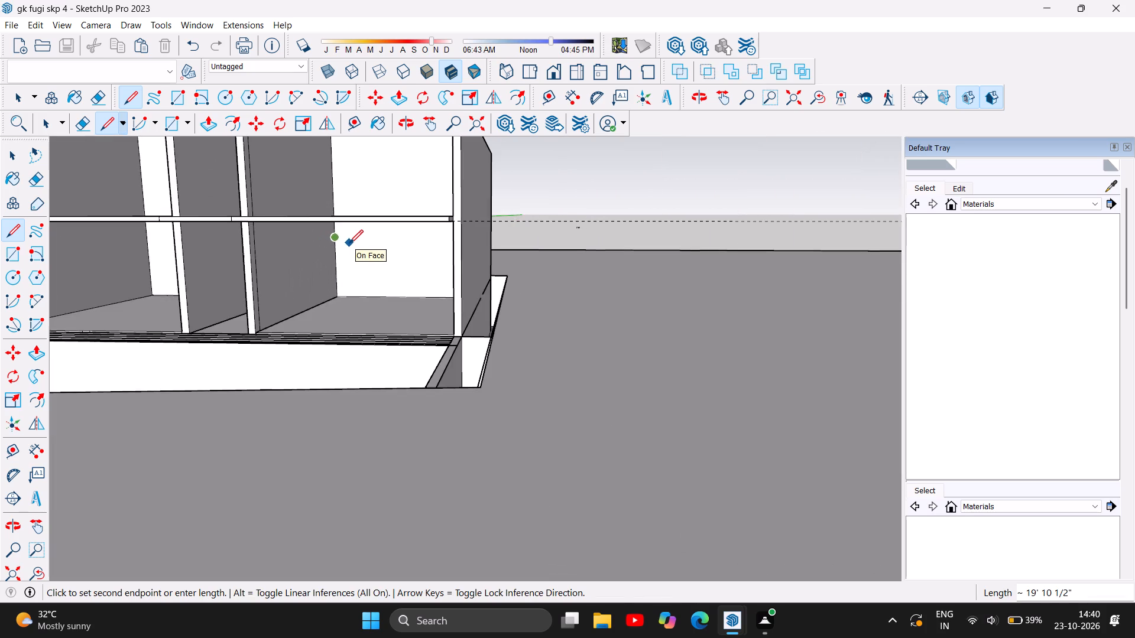
scroll(554, 322, down, 7)
scroll(355, 308, up, 6)
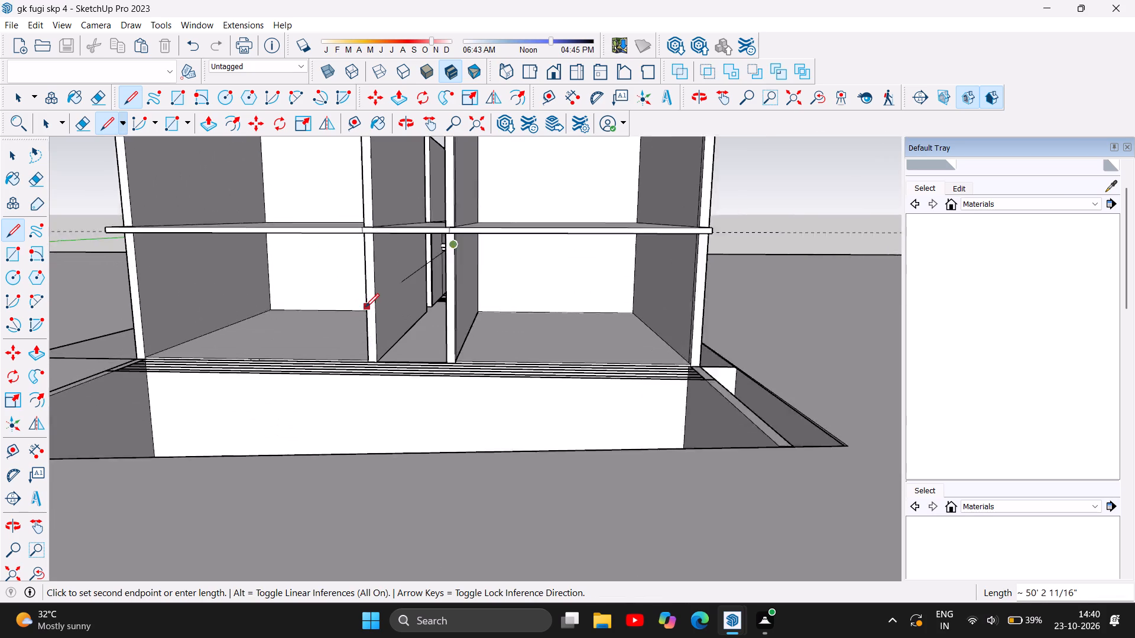
scroll(365, 307, up, 8)
scroll(458, 217, up, 5)
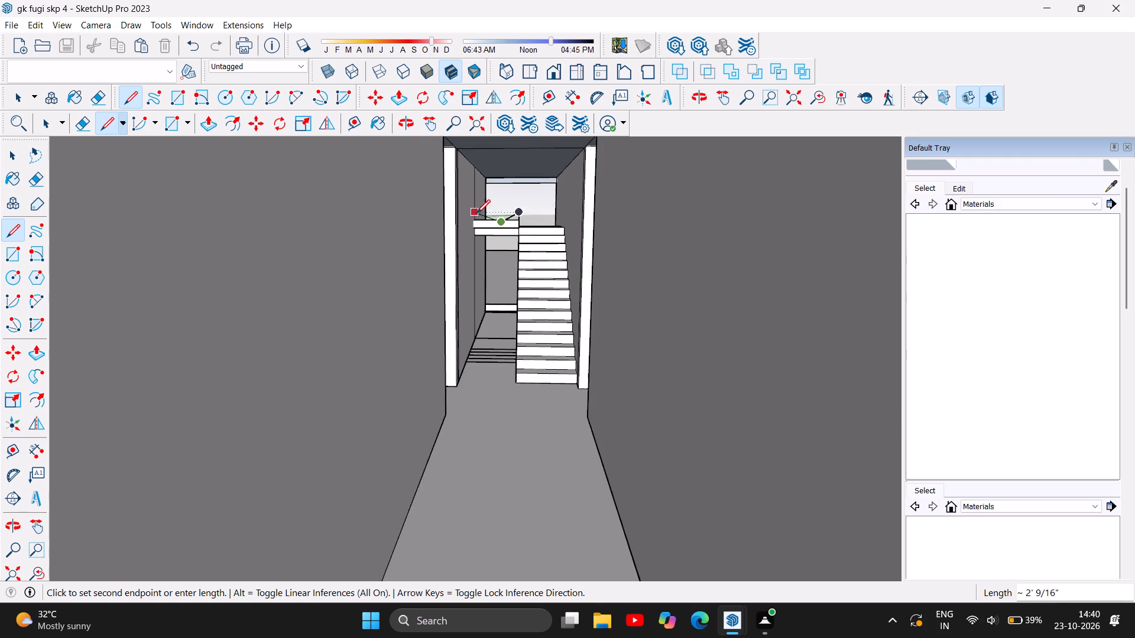
scroll(497, 210, up, 1)
scroll(500, 219, down, 2)
scroll(507, 233, up, 1)
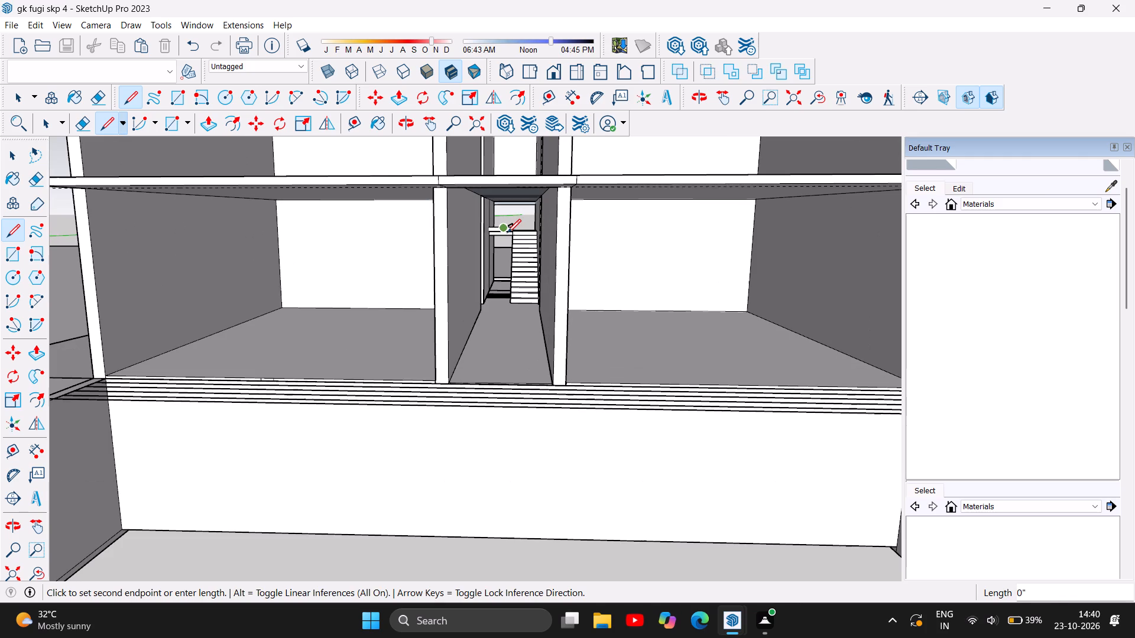
scroll(507, 233, up, 3)
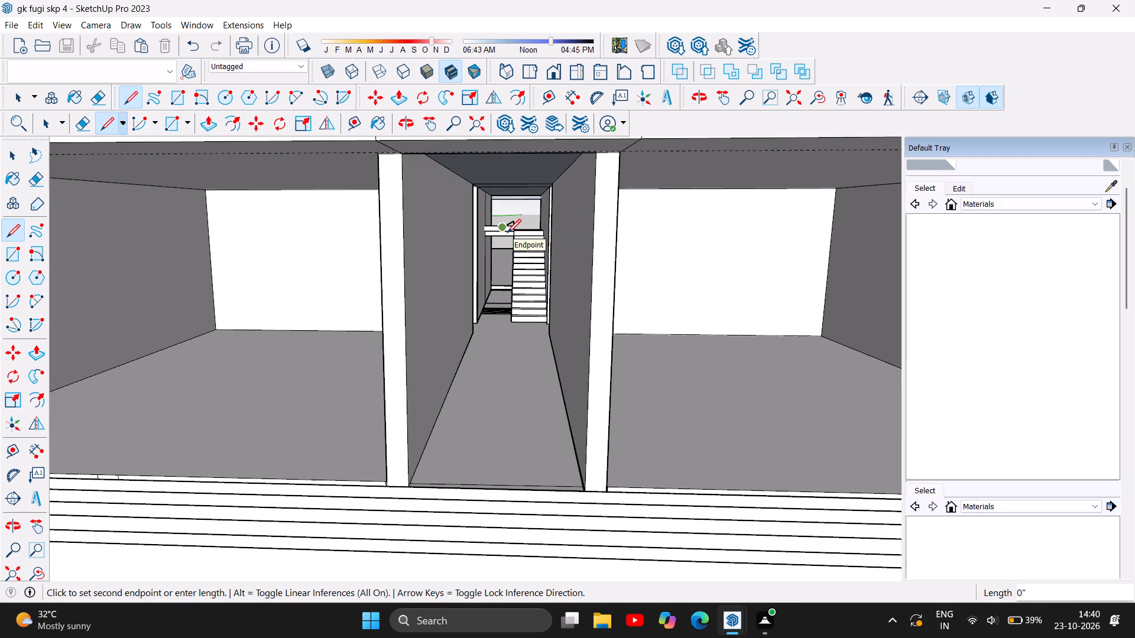
scroll(507, 233, up, 4)
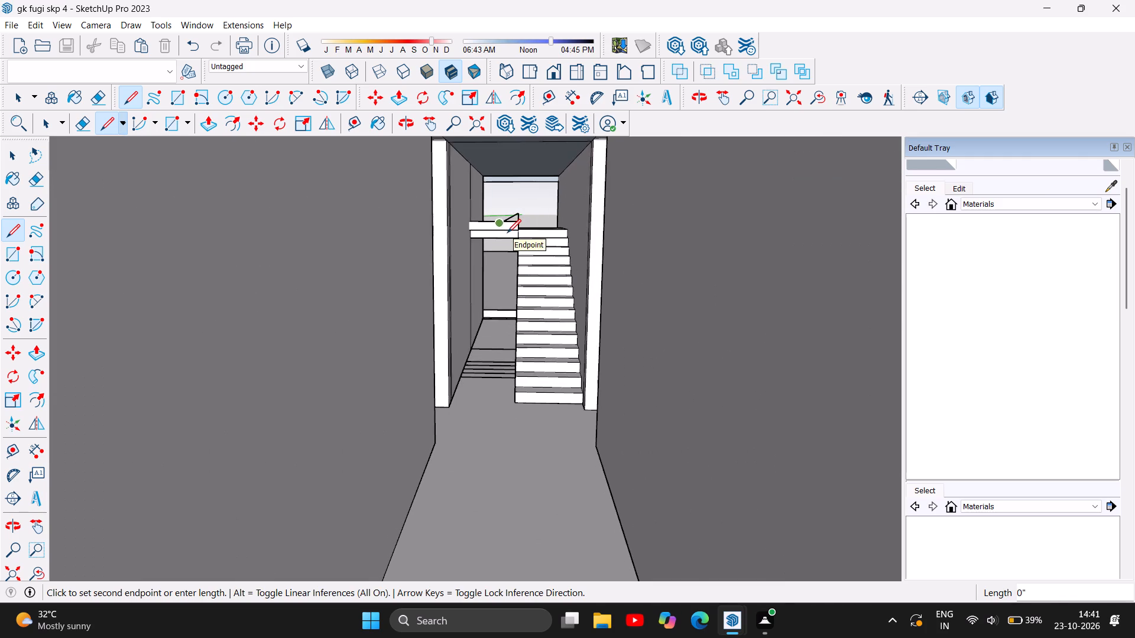
scroll(507, 233, up, 4)
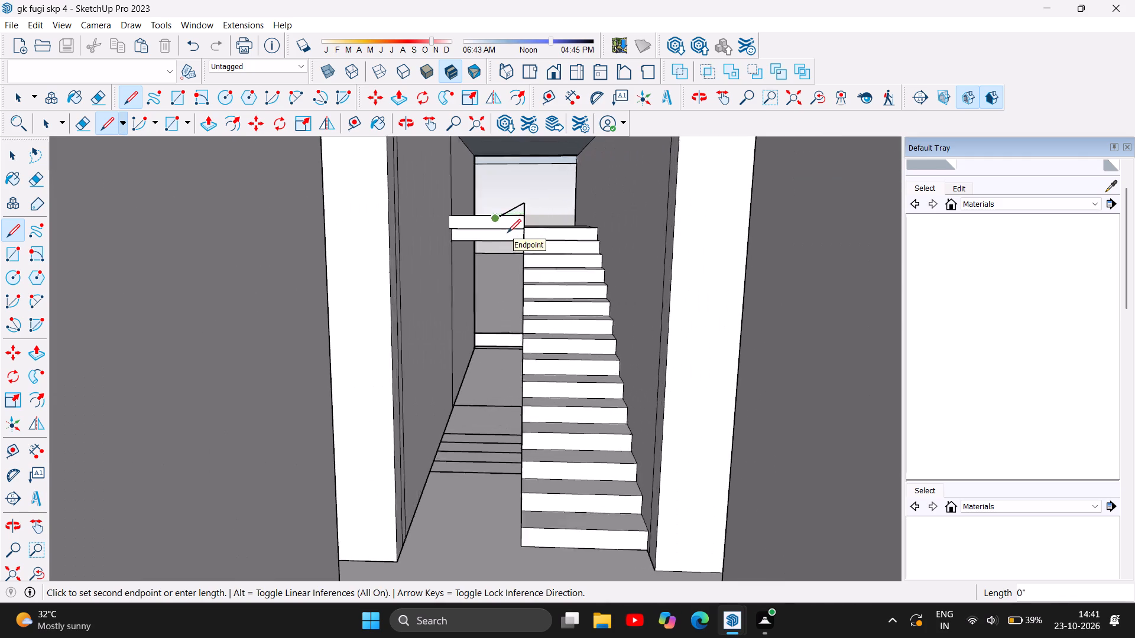
scroll(507, 233, up, 5)
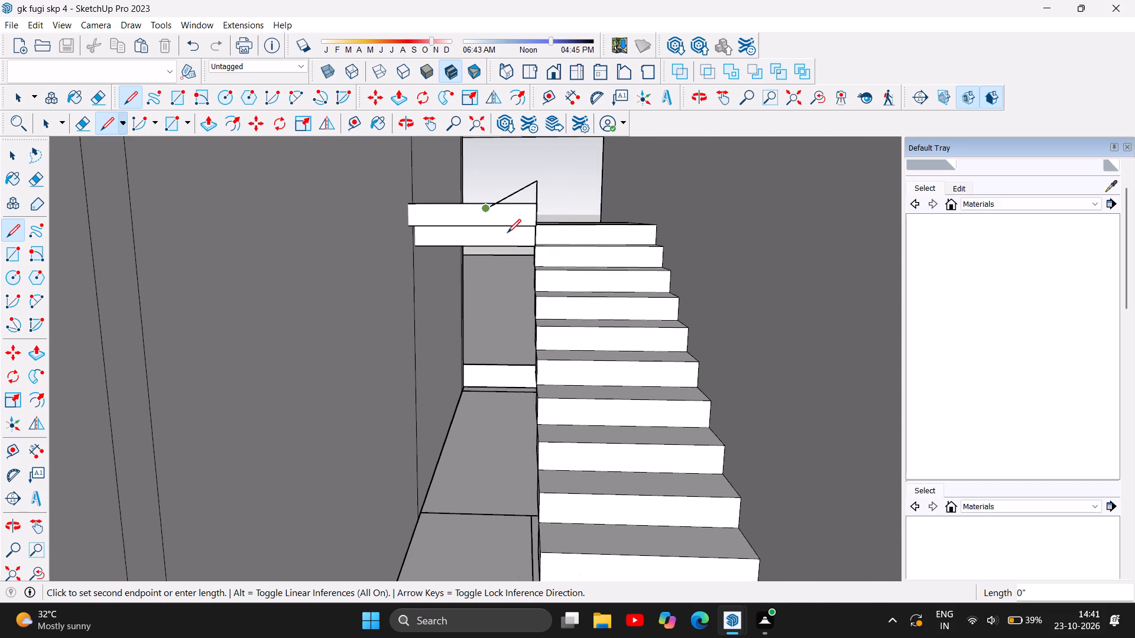
scroll(507, 233, up, 1)
key(ctrl+z)
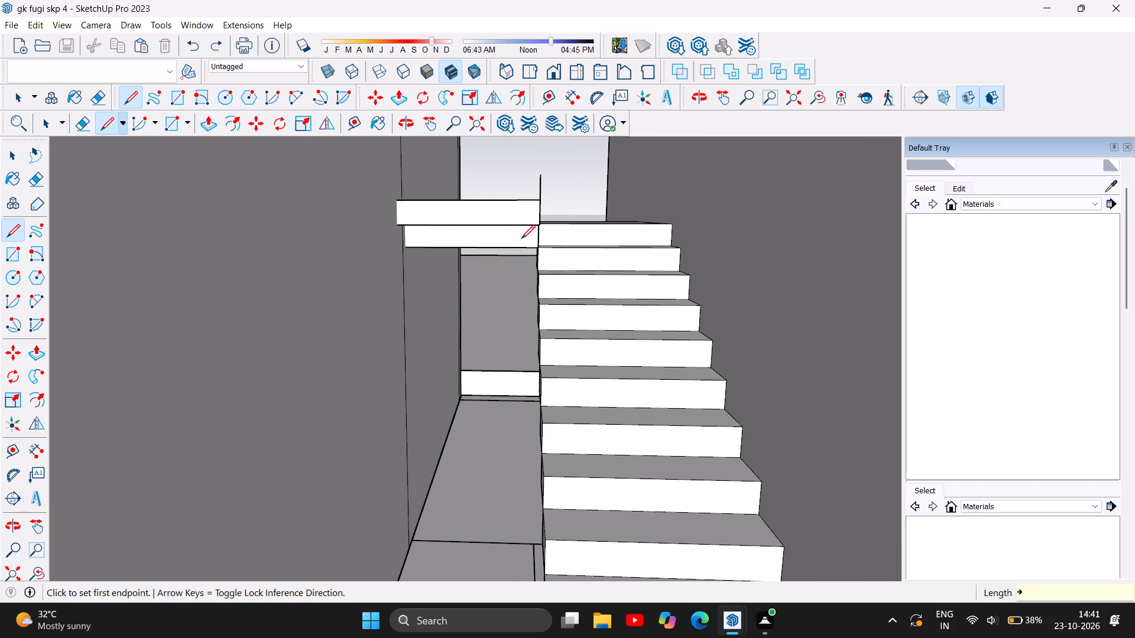
Complete the new riser with a 6" vertical edge at the wall-side corner and a top edge joining both verticals.
click(398, 201)
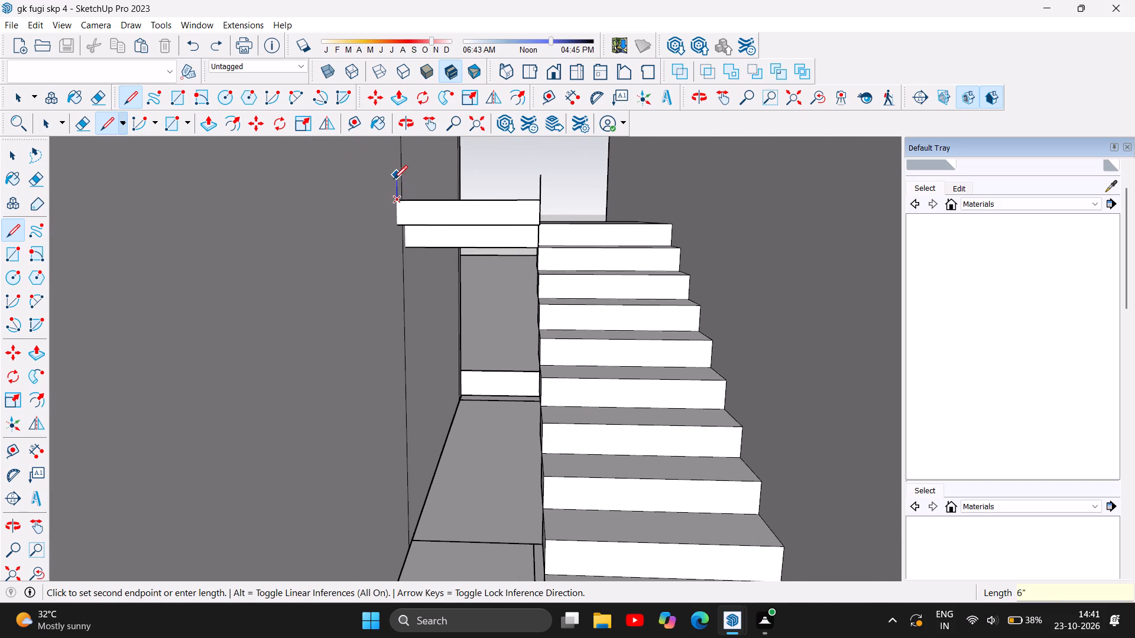
key(6)
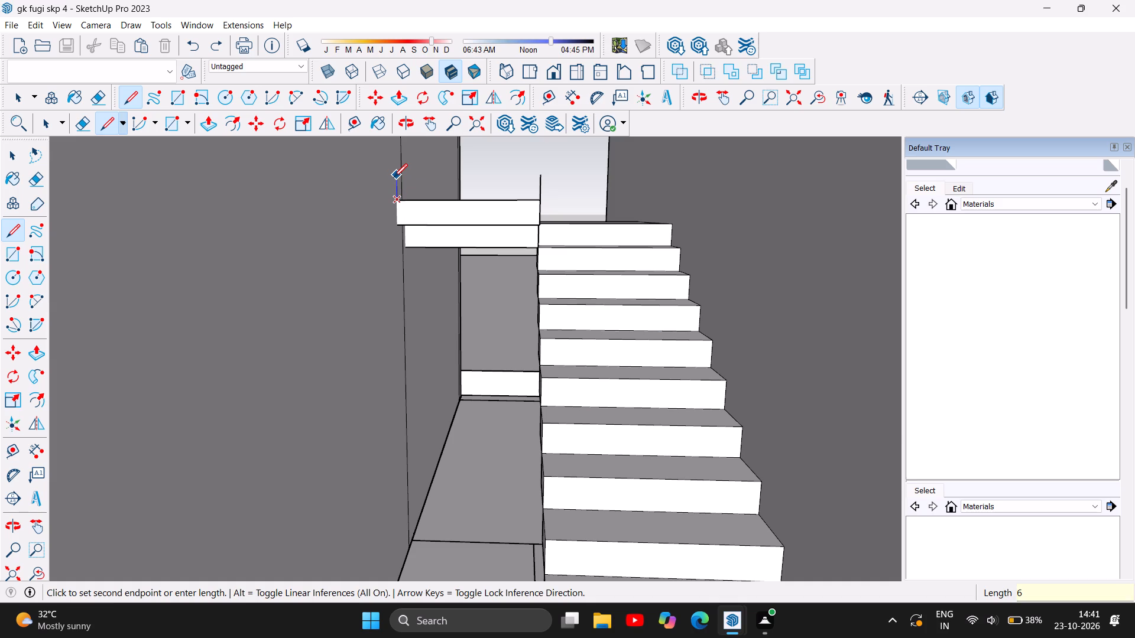
key(Return)
click(394, 178)
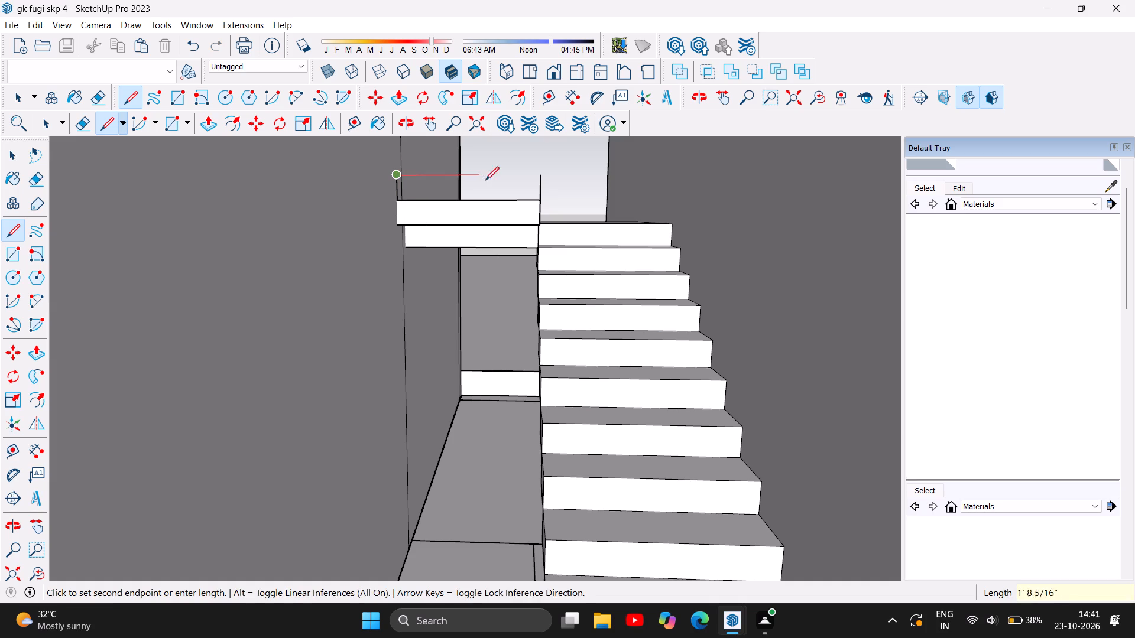
click(541, 175)
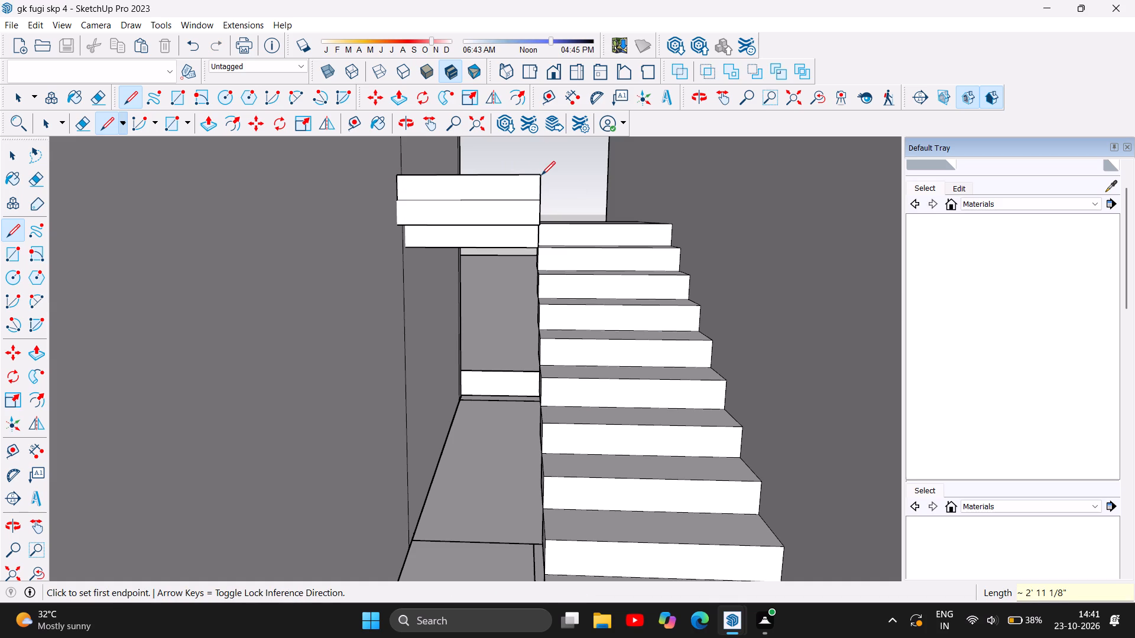
click(540, 175)
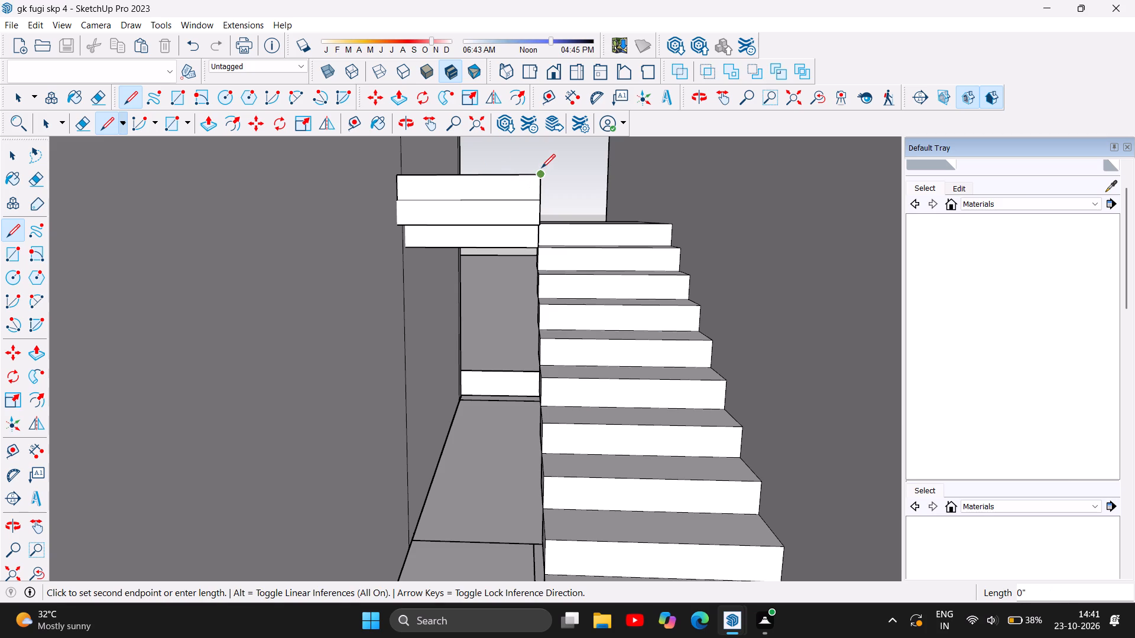
key(Escape)
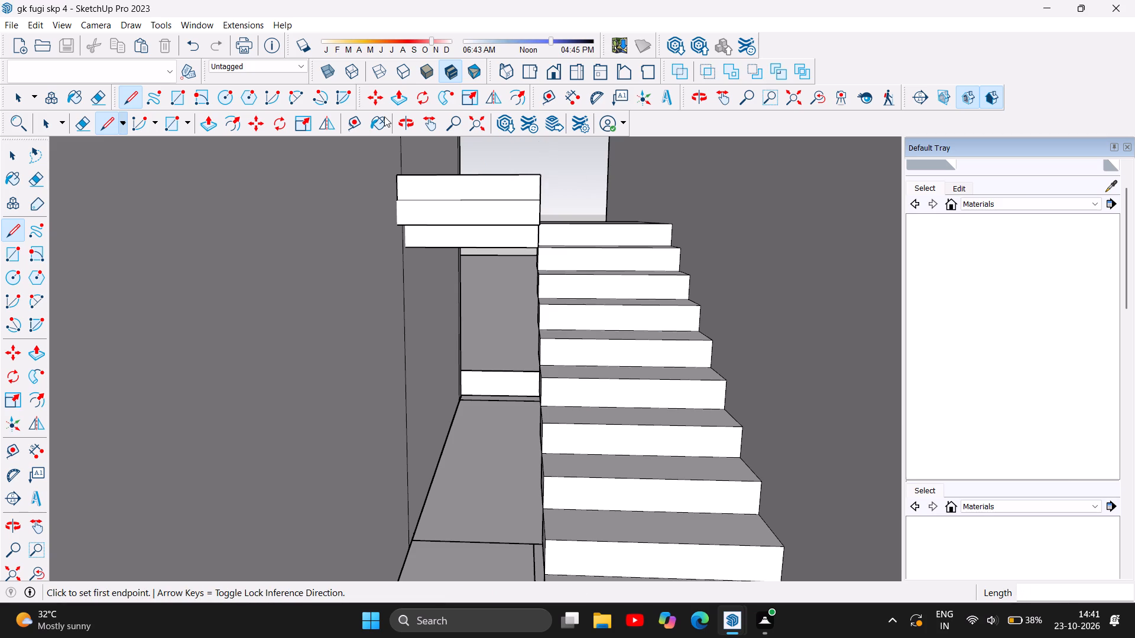
Outline a 1' deep tread projecting forward from the new riser's top edge and close it along the front.
click(400, 123)
drag(515, 196, 517, 249)
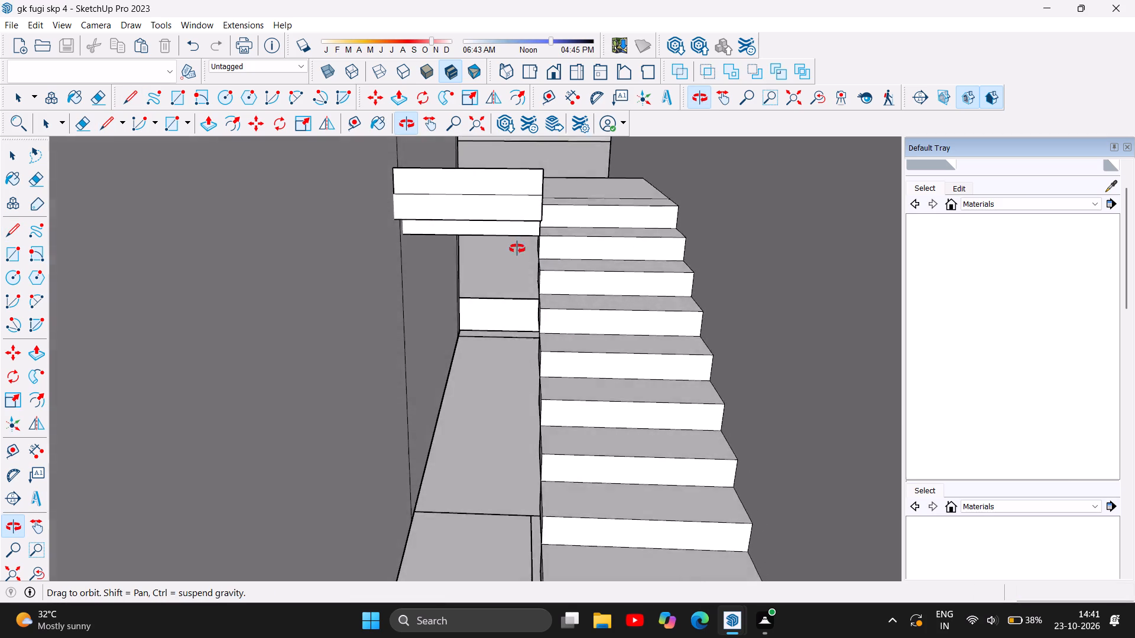
drag(517, 249, 519, 257)
drag(554, 158, 468, 174)
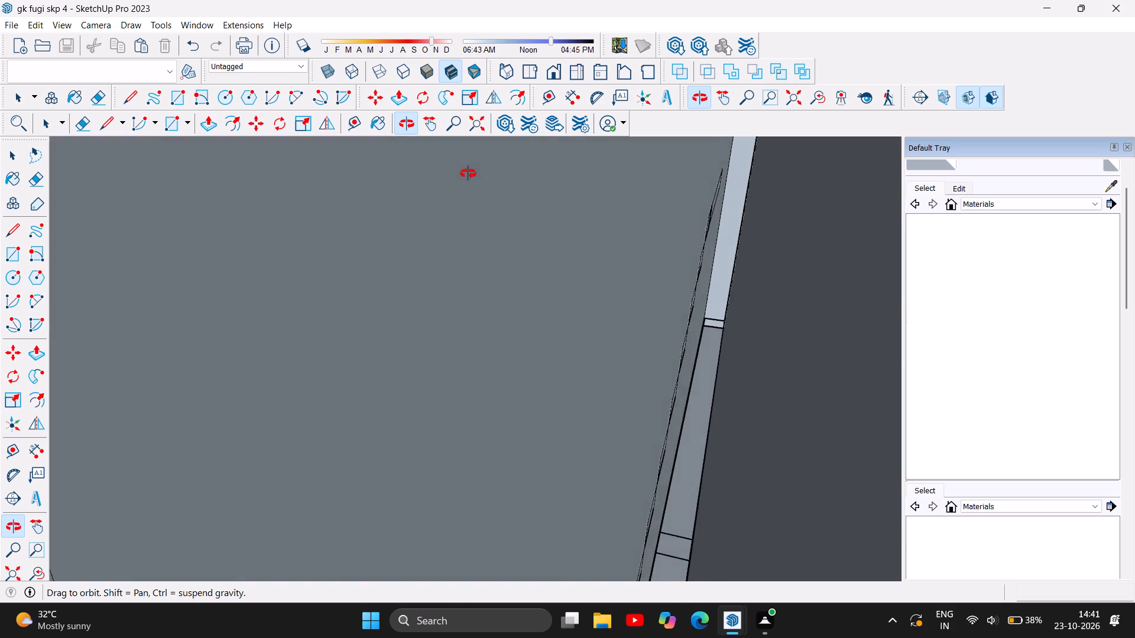
drag(468, 174, 507, 167)
scroll(519, 159, up, 1)
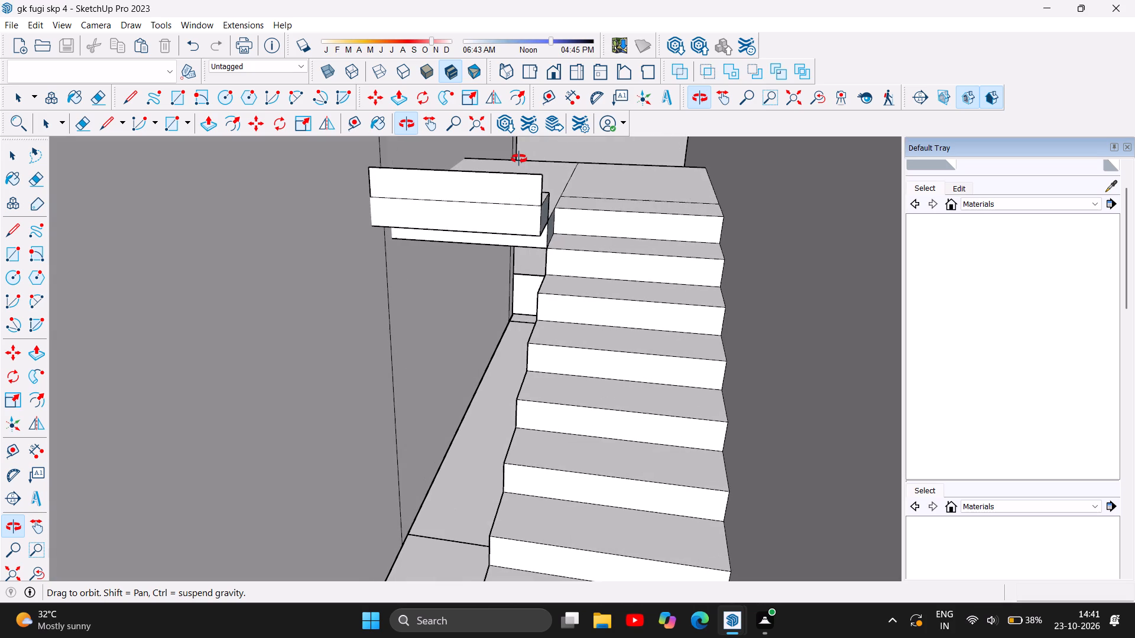
scroll(519, 159, up, 2)
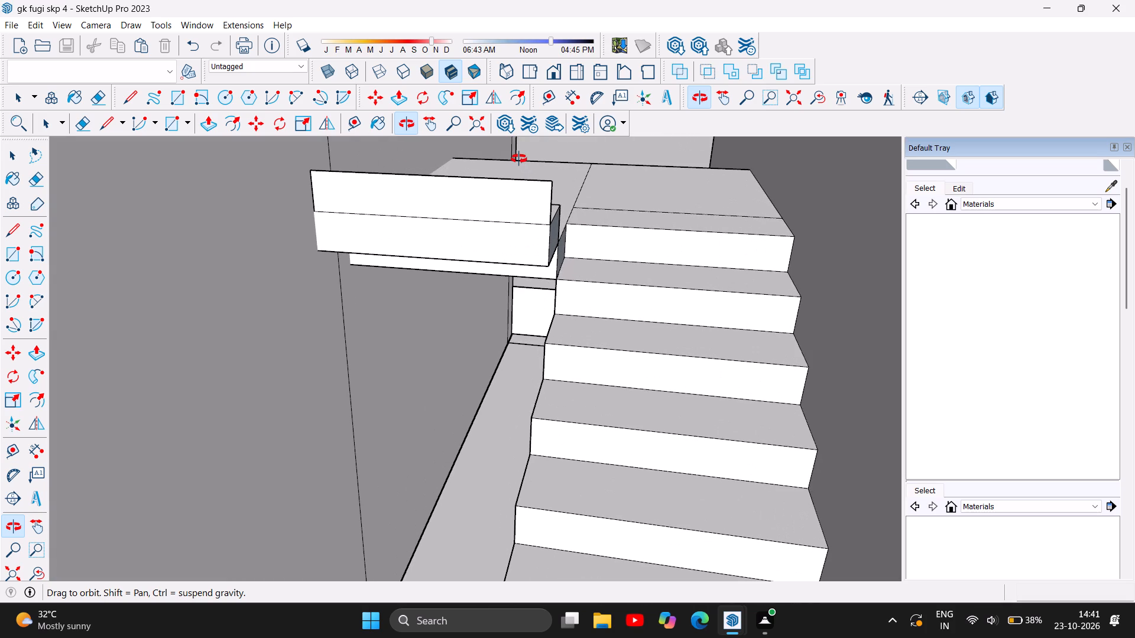
scroll(326, 199, up, 1)
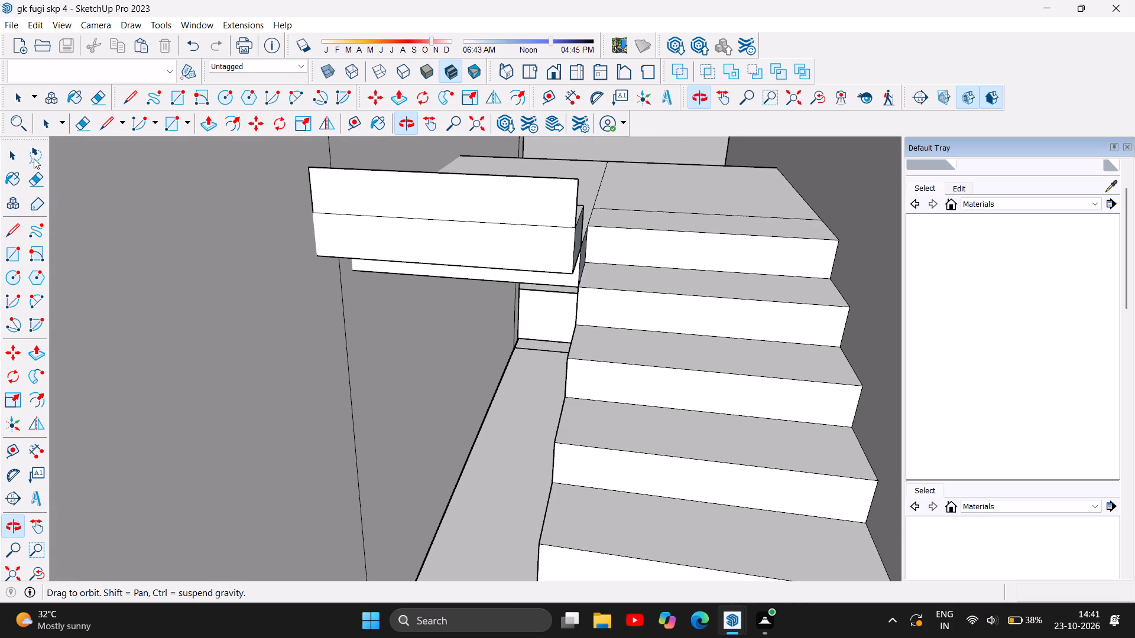
click(129, 97)
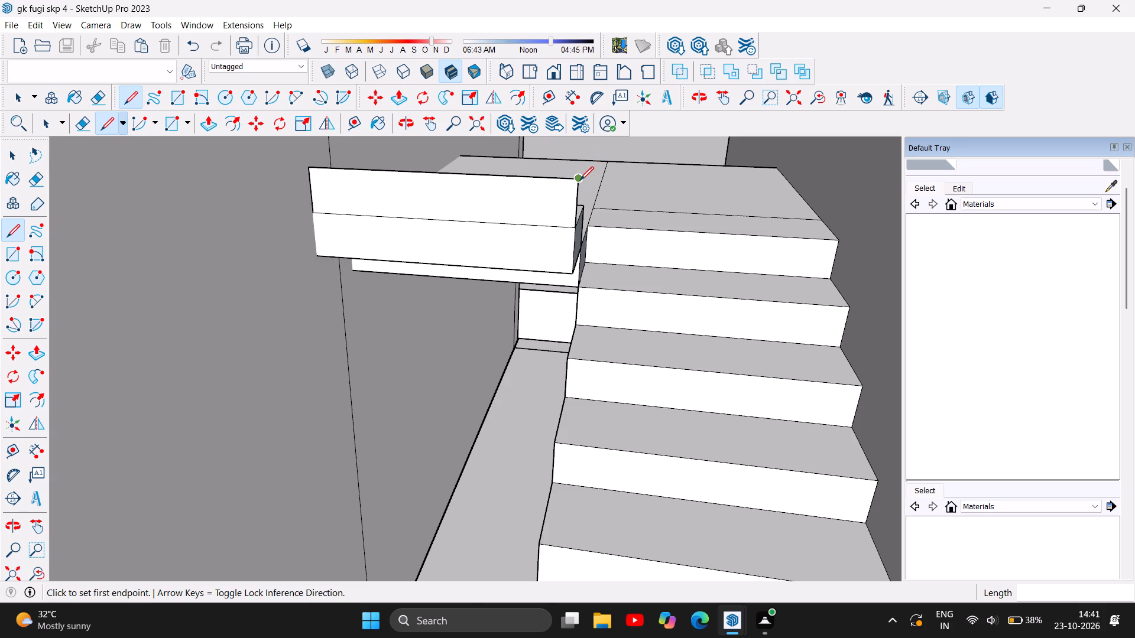
click(580, 180)
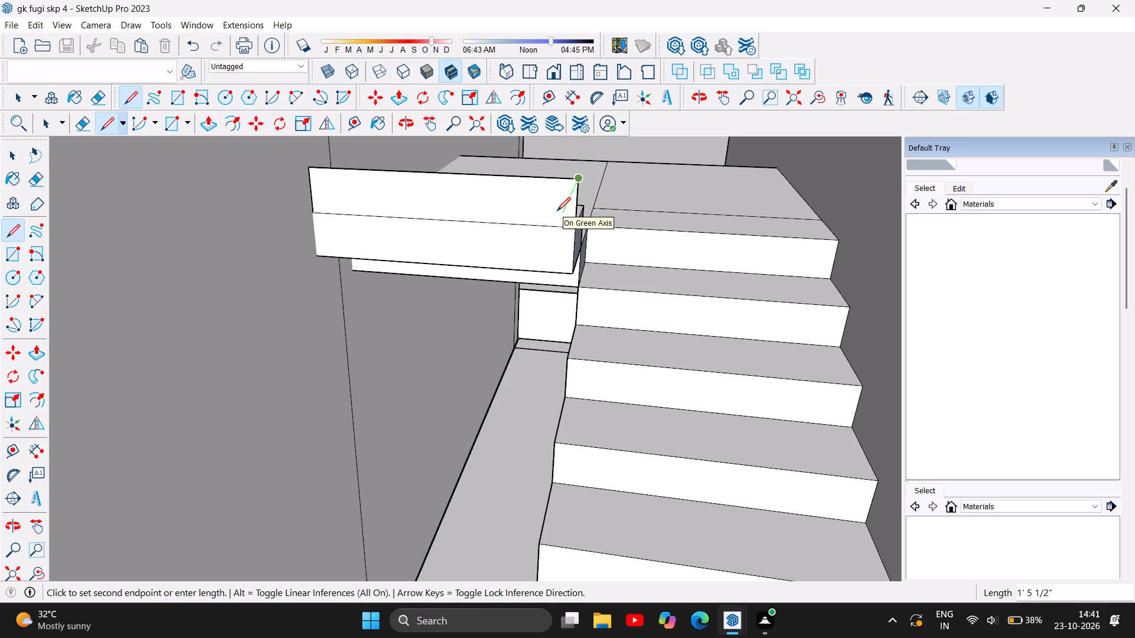
text(1')
key(Return)
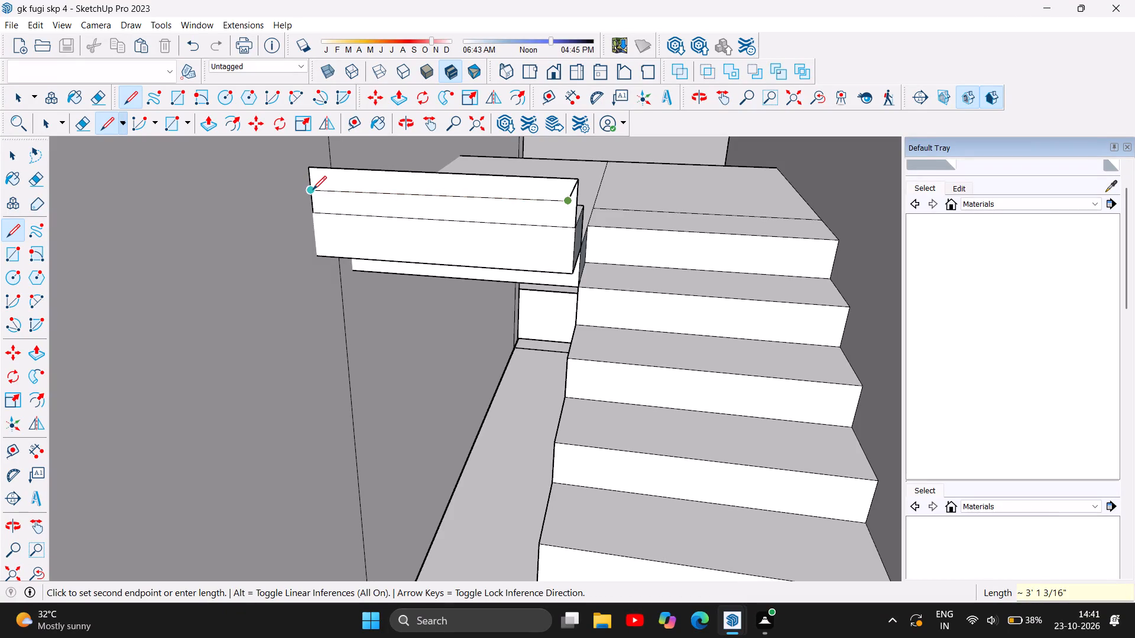
key(Escape)
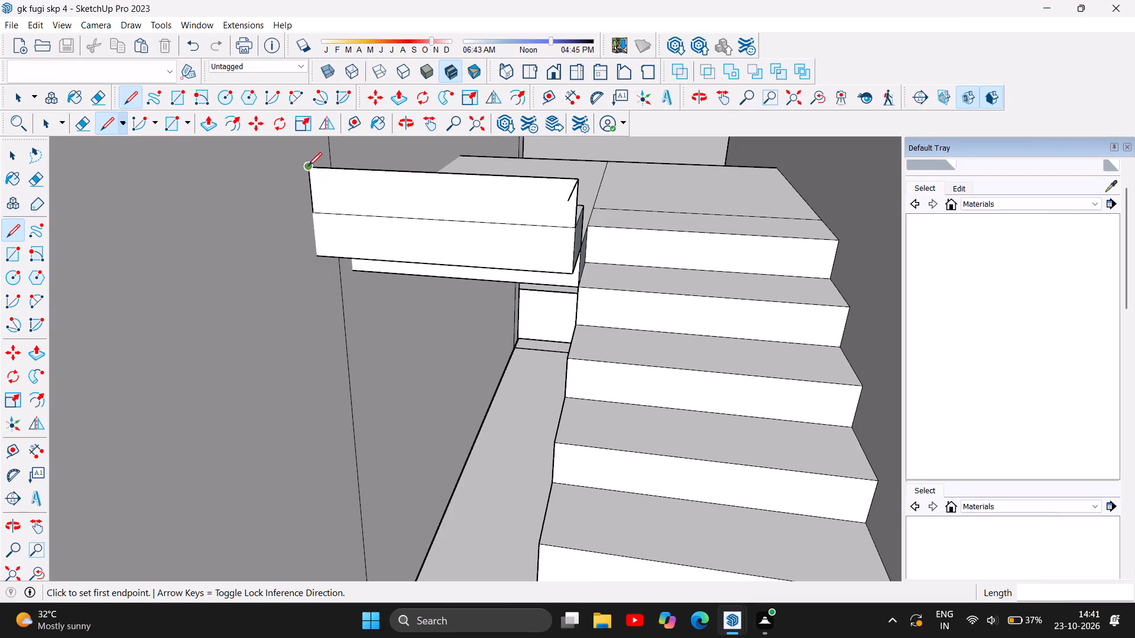
click(306, 167)
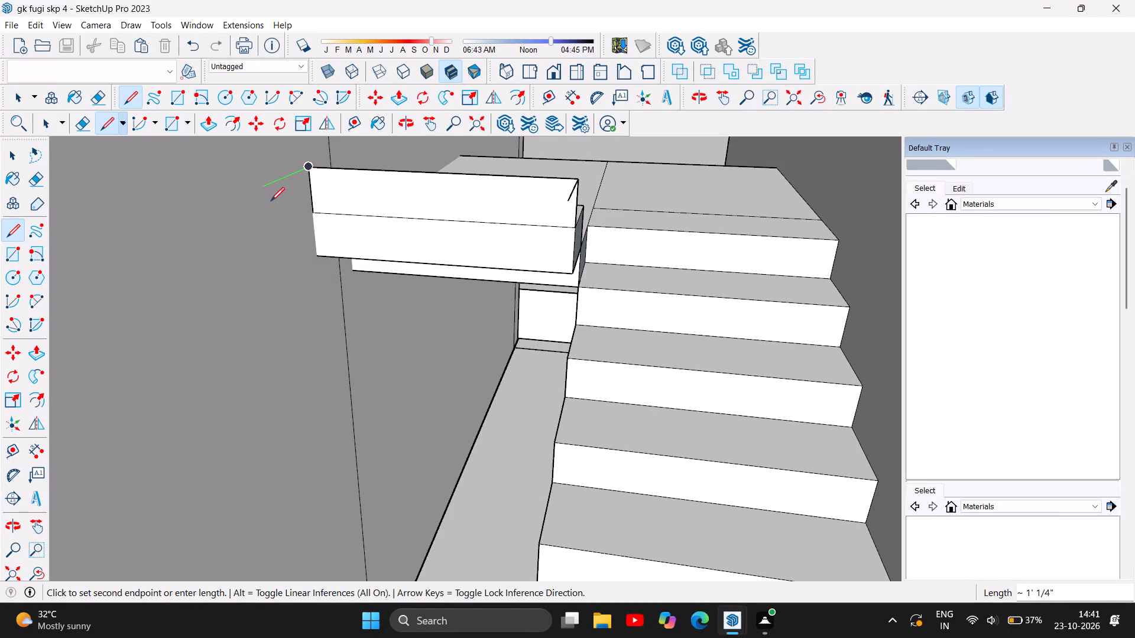
text(1')
key(Return)
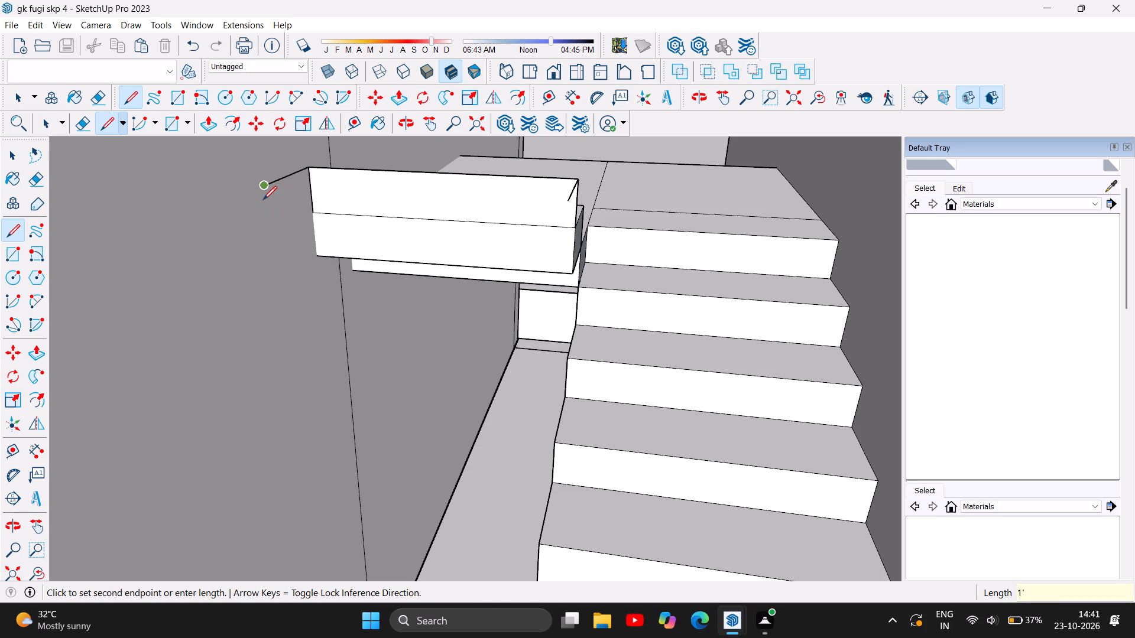
click(265, 187)
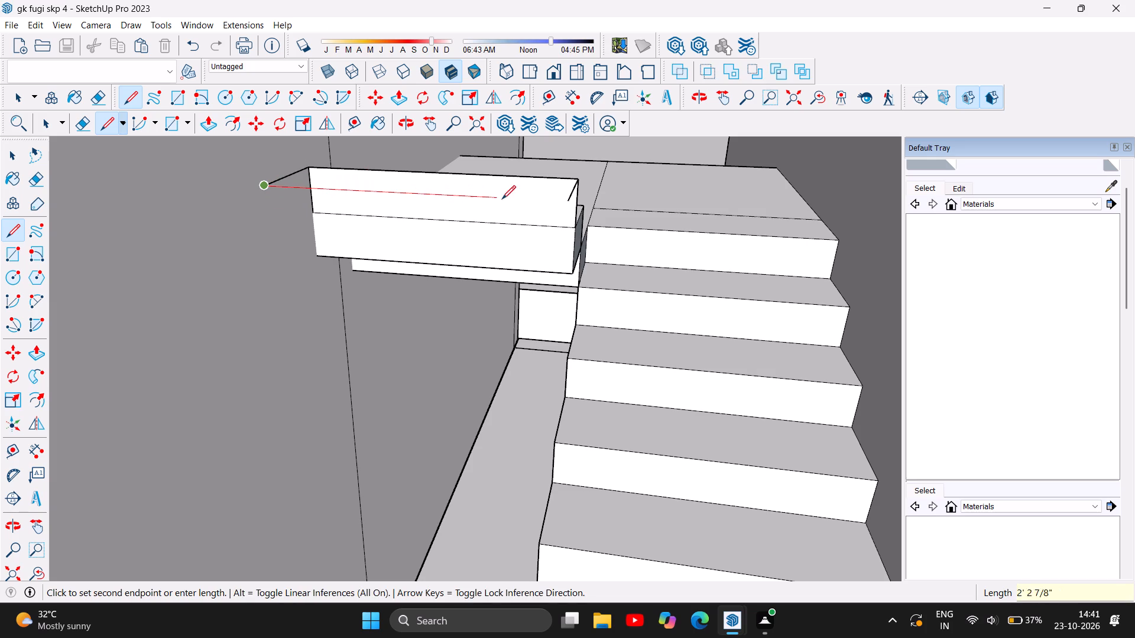
click(565, 199)
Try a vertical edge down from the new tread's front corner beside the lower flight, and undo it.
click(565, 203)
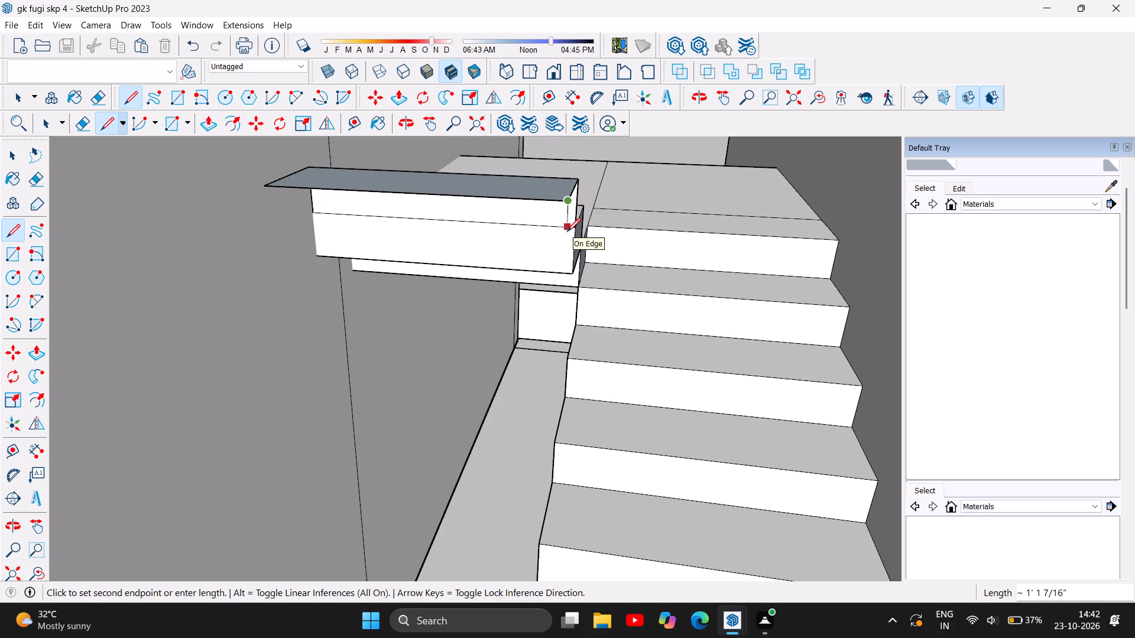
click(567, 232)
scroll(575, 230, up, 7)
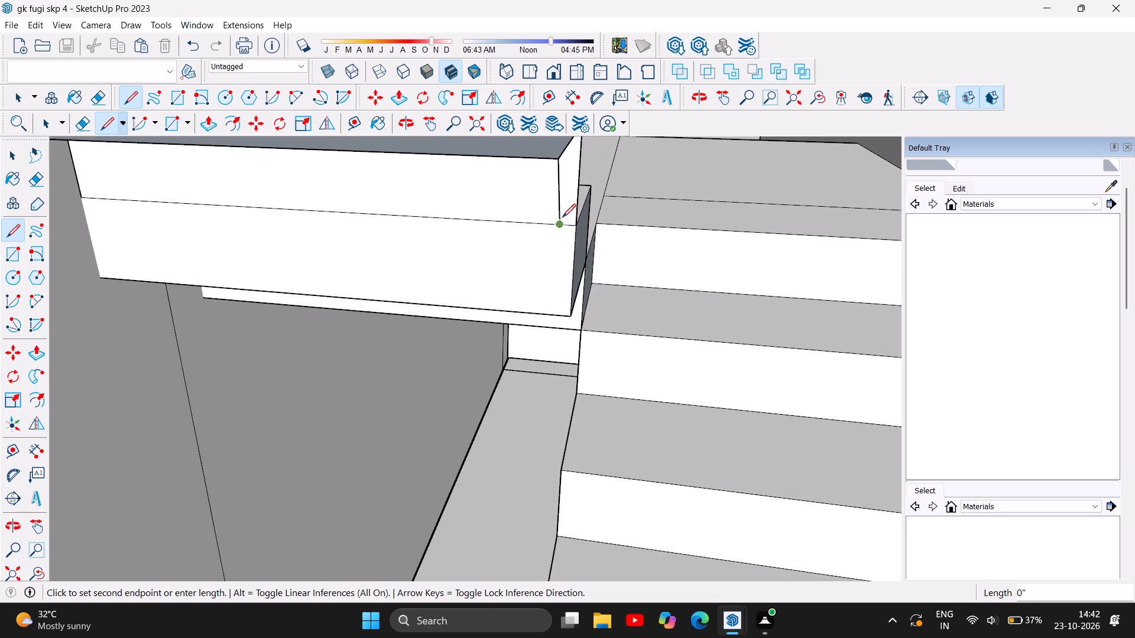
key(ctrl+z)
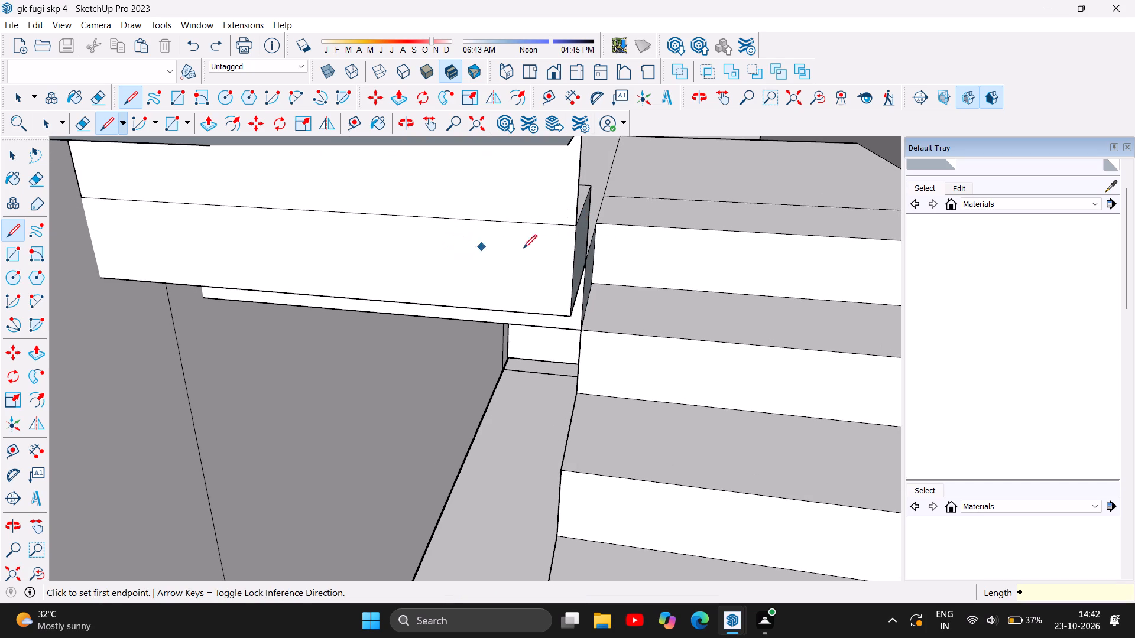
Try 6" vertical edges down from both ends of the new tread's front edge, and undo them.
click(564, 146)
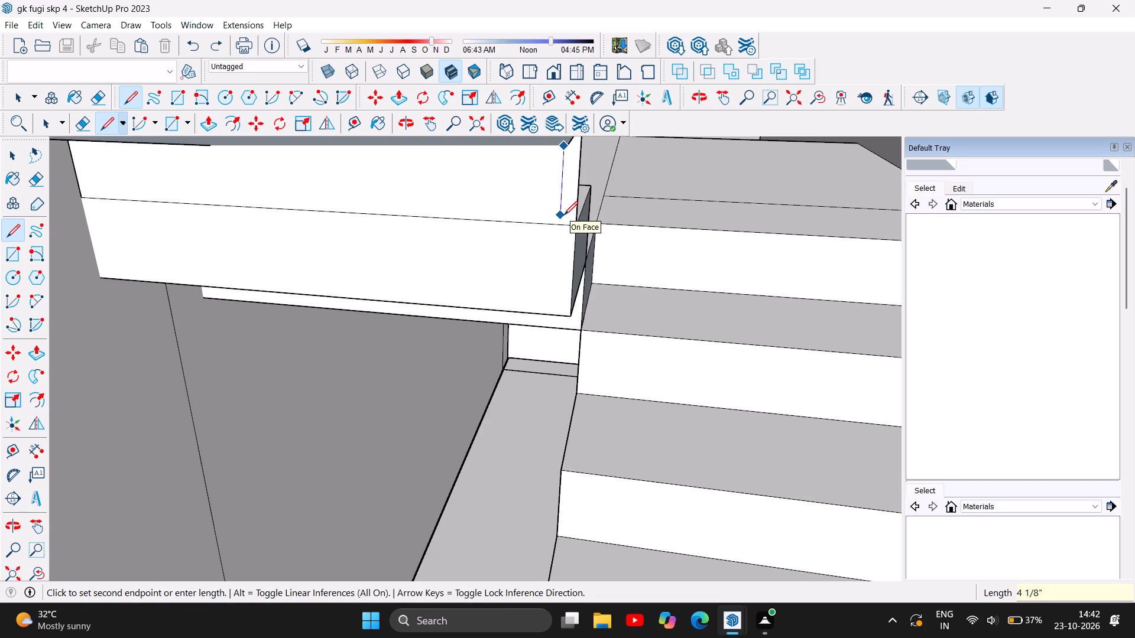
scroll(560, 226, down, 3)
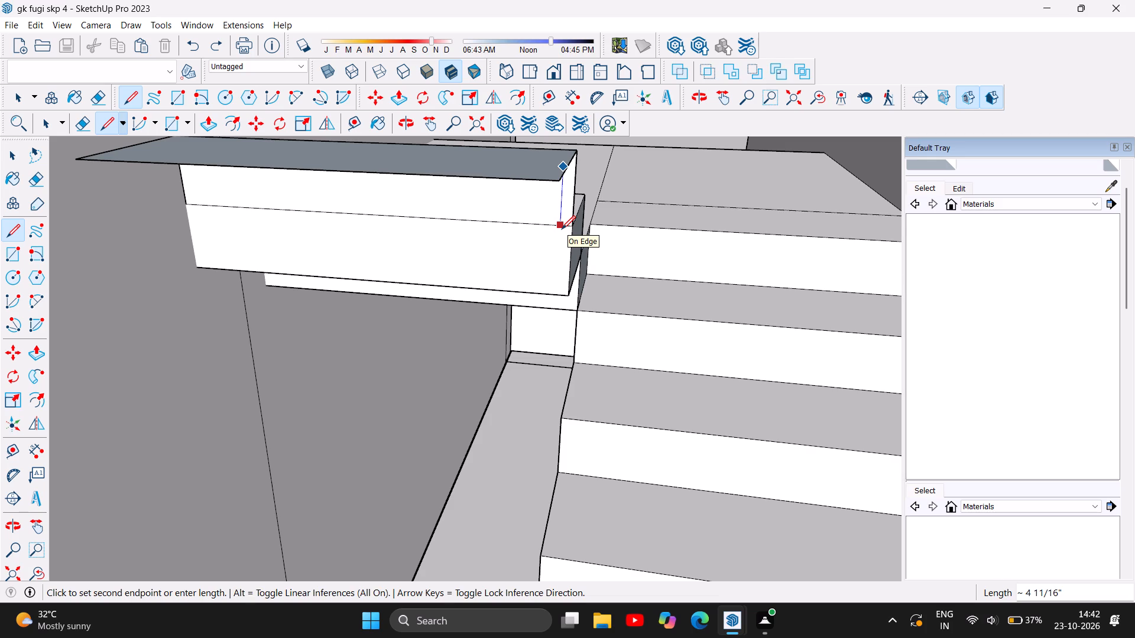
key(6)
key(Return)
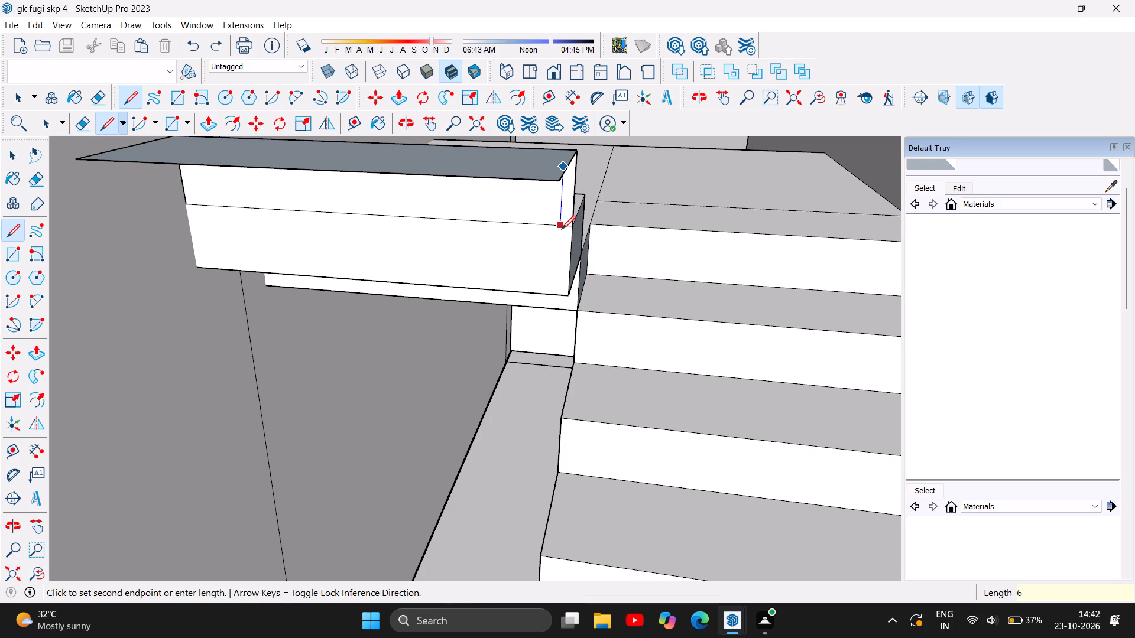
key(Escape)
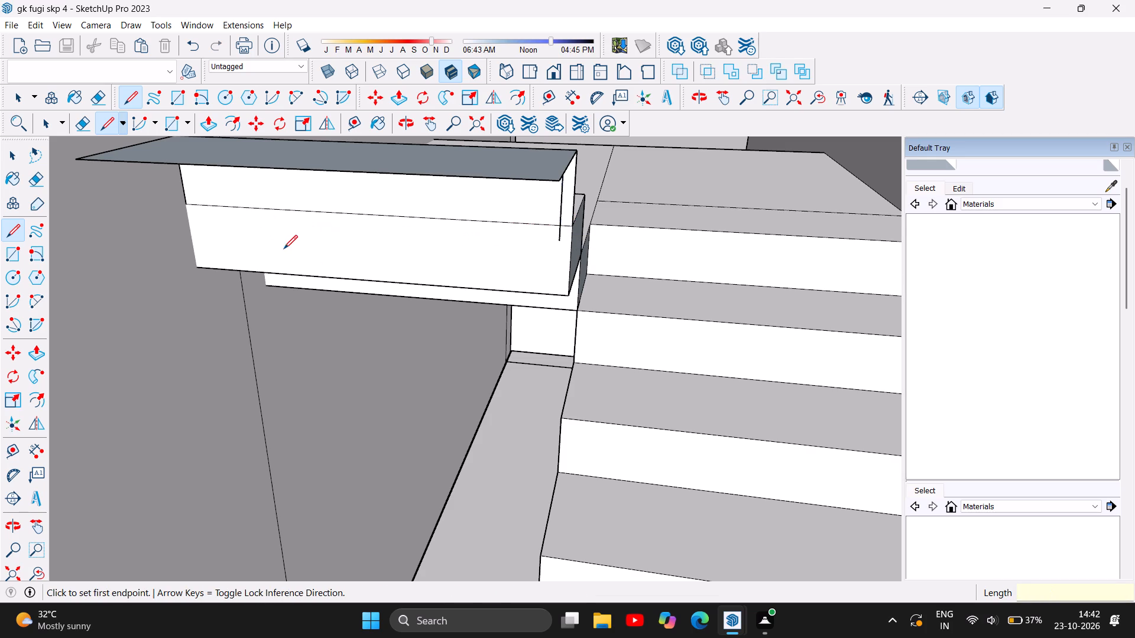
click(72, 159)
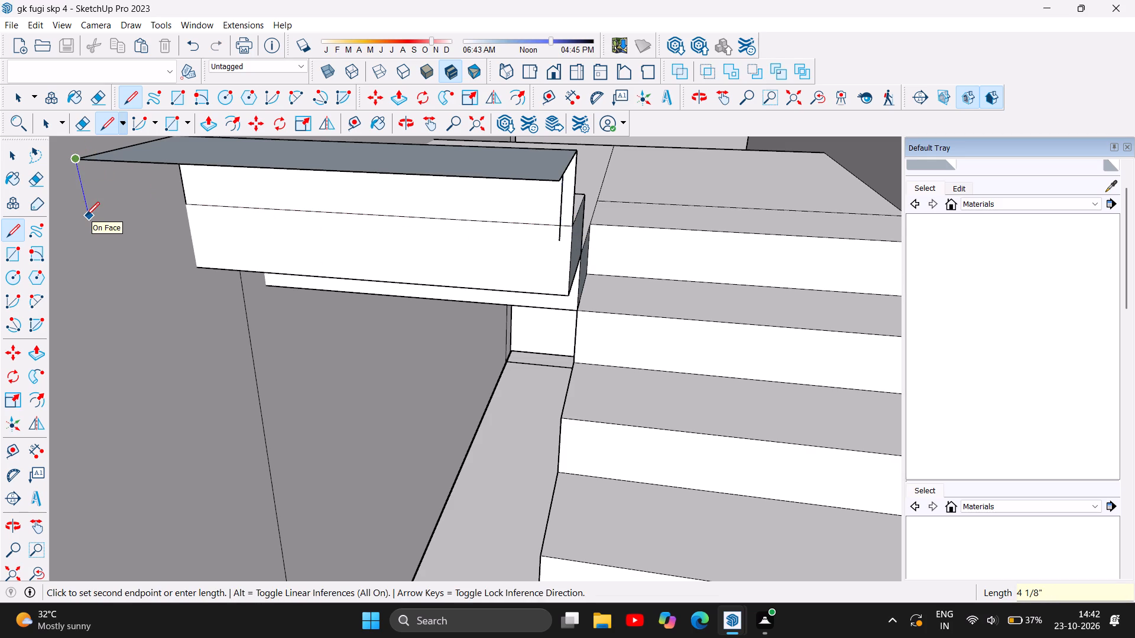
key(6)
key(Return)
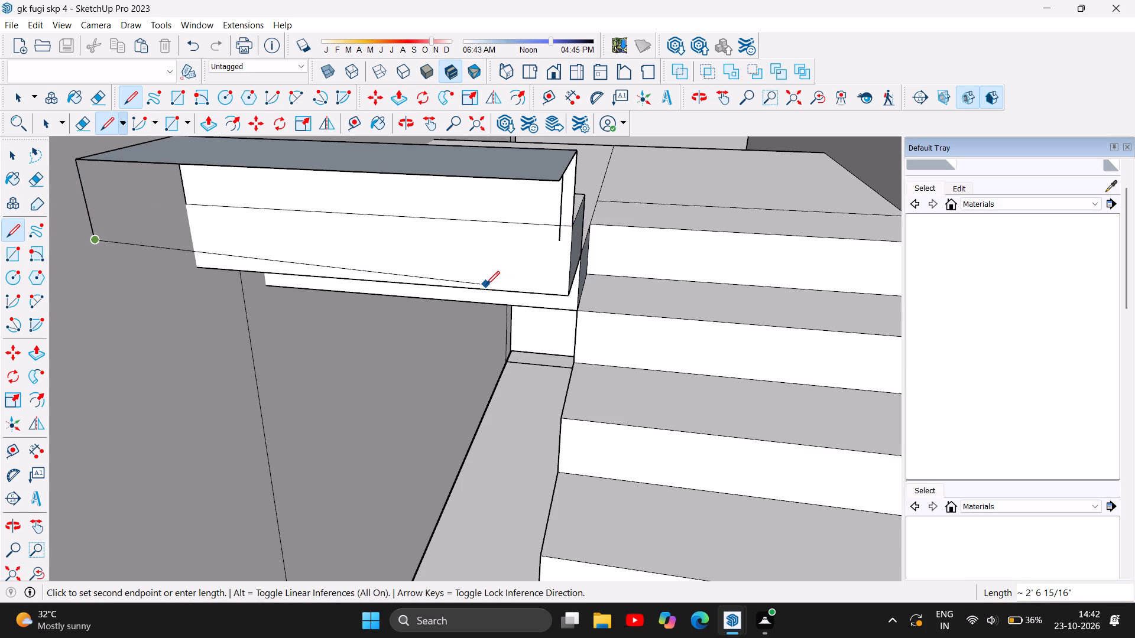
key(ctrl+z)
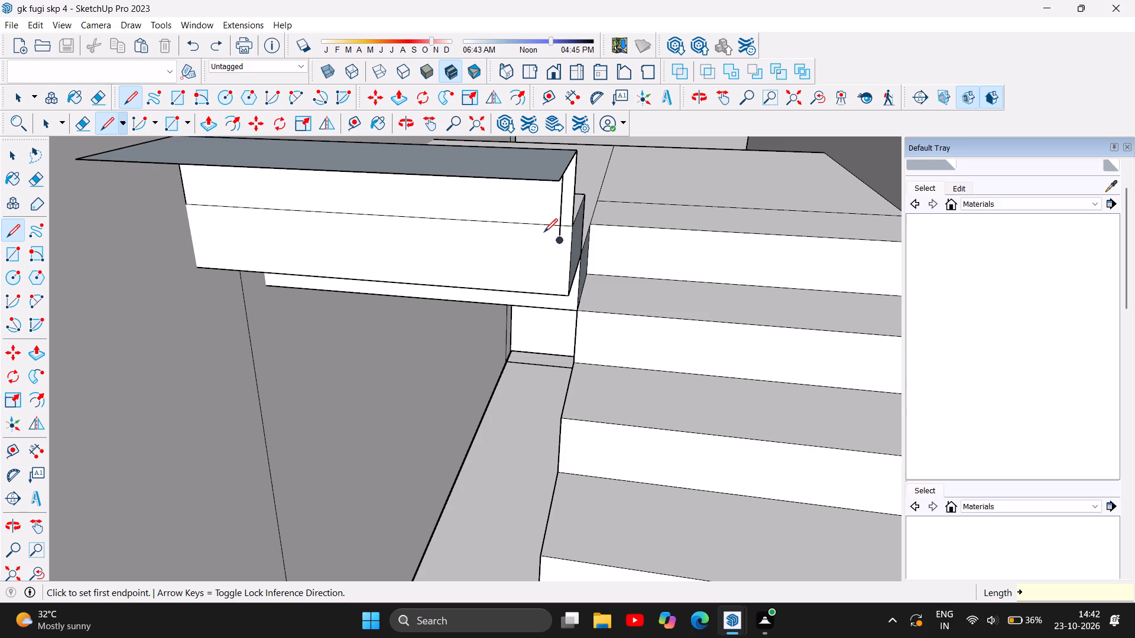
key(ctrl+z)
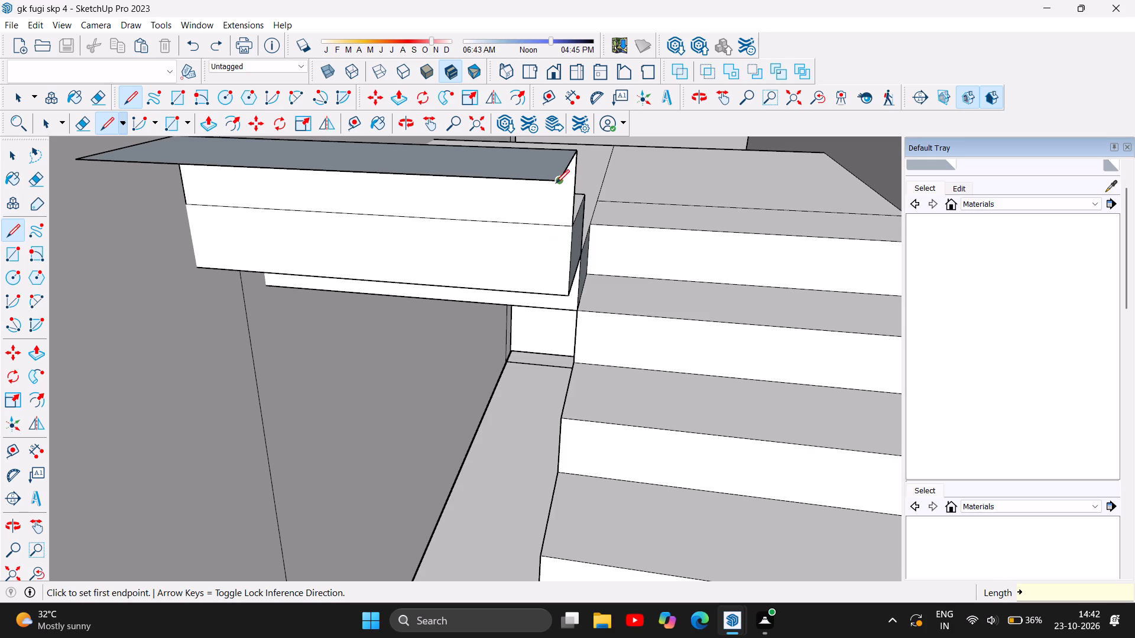
Draw a 6" high riser face down from the new tread's front edge, closed along its bottom and wall-side end.
click(556, 183)
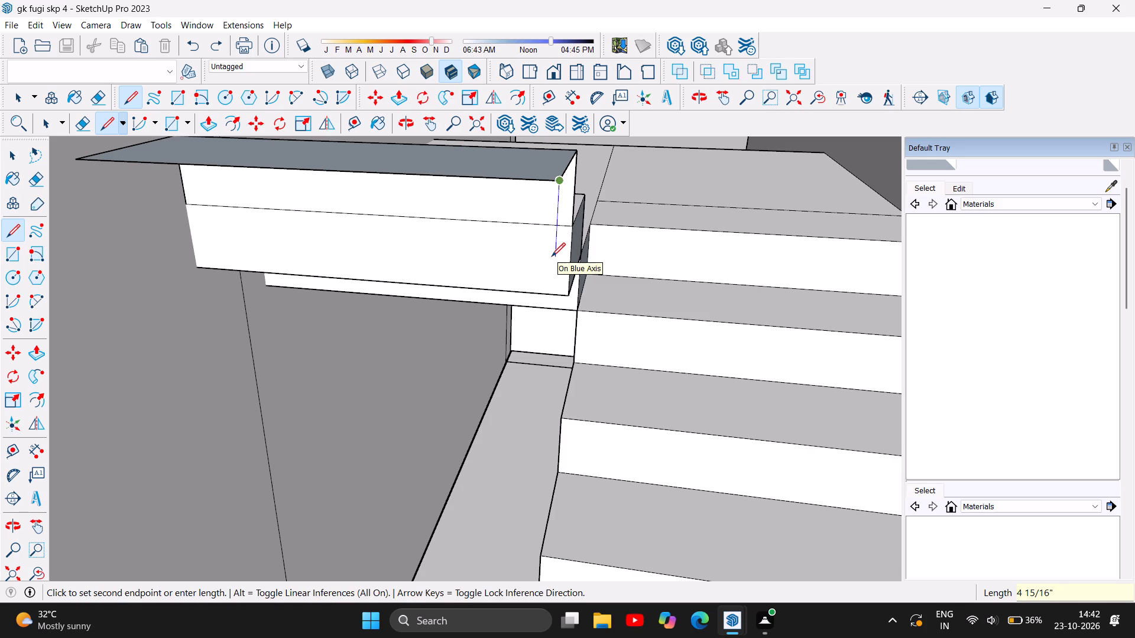
key(6)
key(Return)
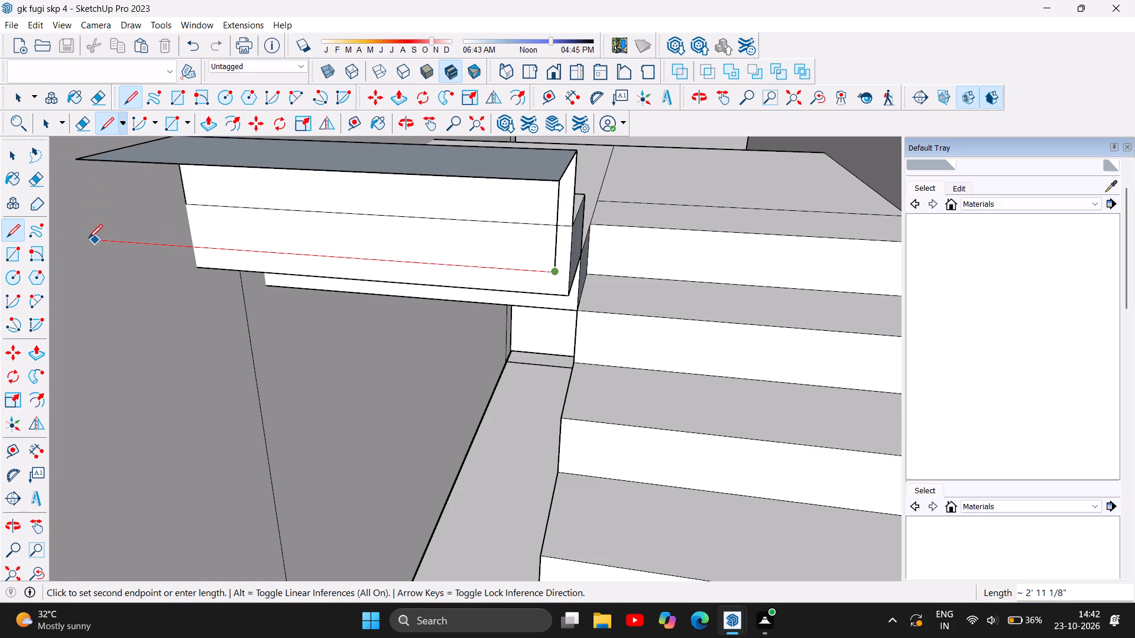
click(93, 243)
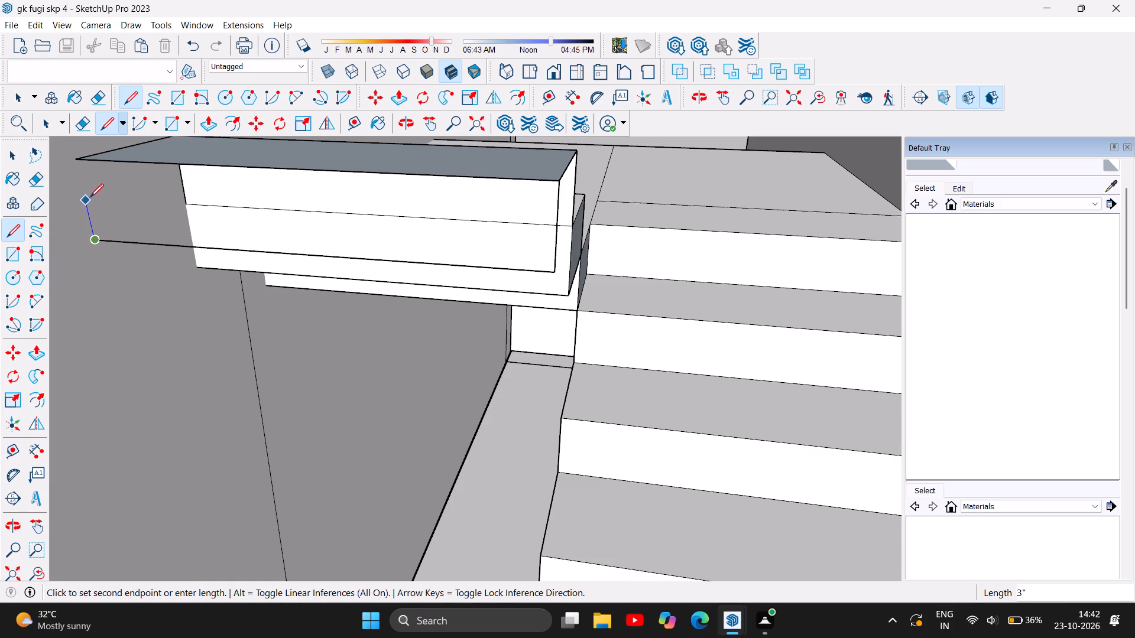
click(82, 158)
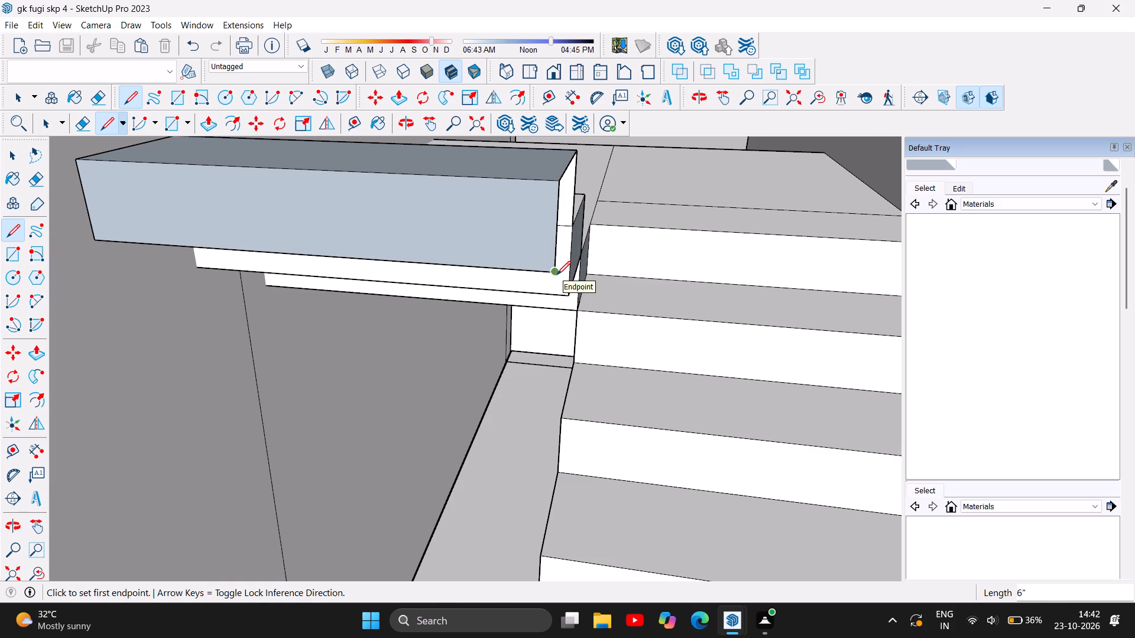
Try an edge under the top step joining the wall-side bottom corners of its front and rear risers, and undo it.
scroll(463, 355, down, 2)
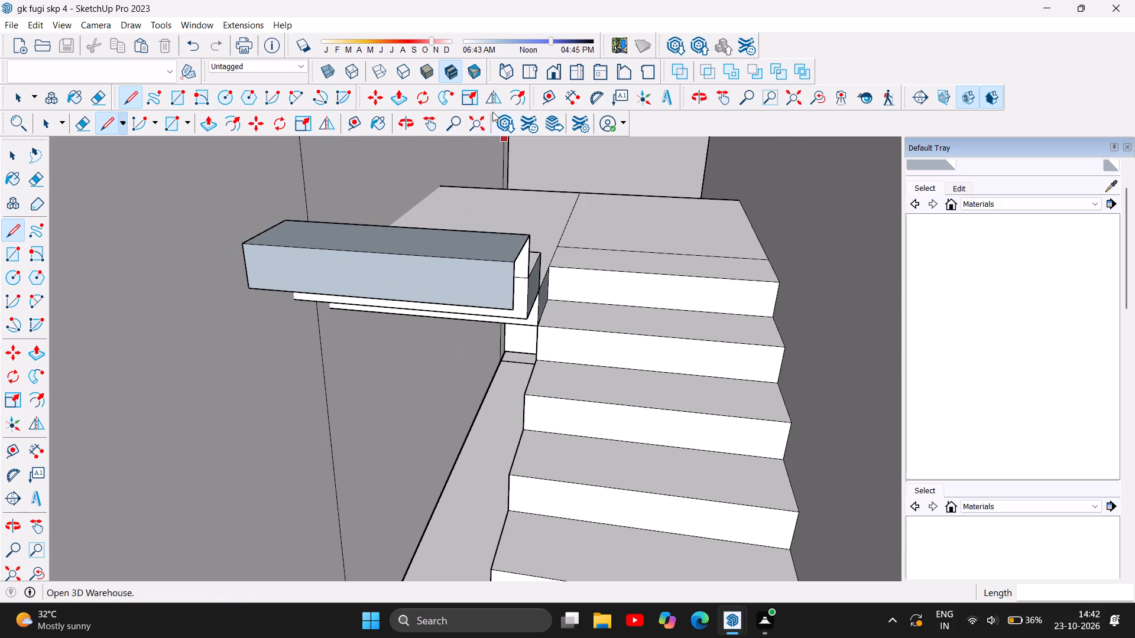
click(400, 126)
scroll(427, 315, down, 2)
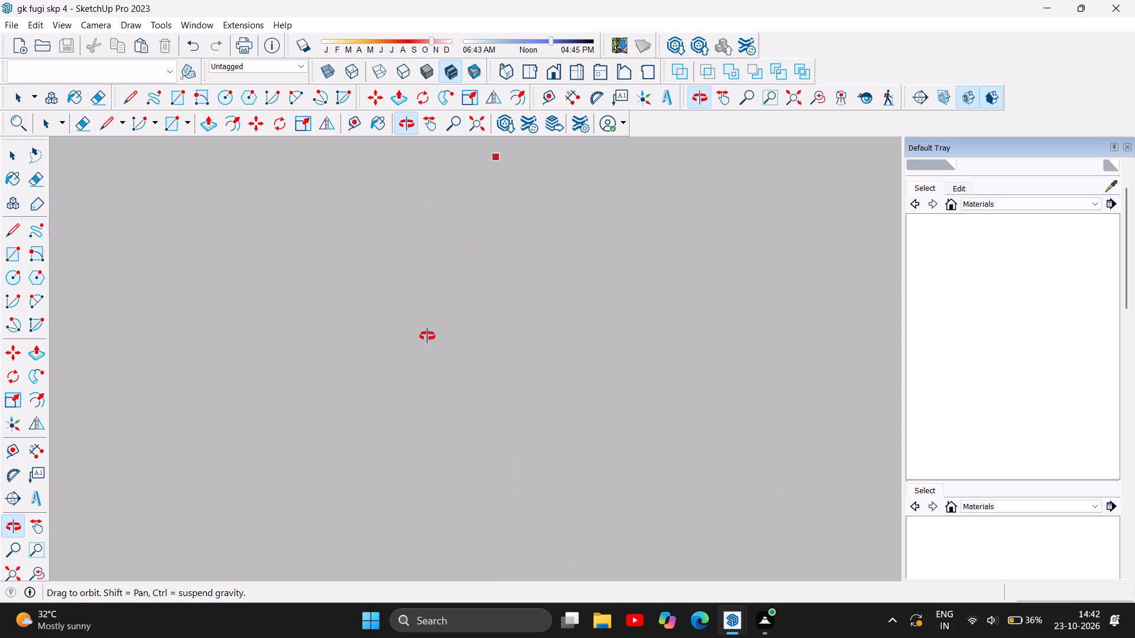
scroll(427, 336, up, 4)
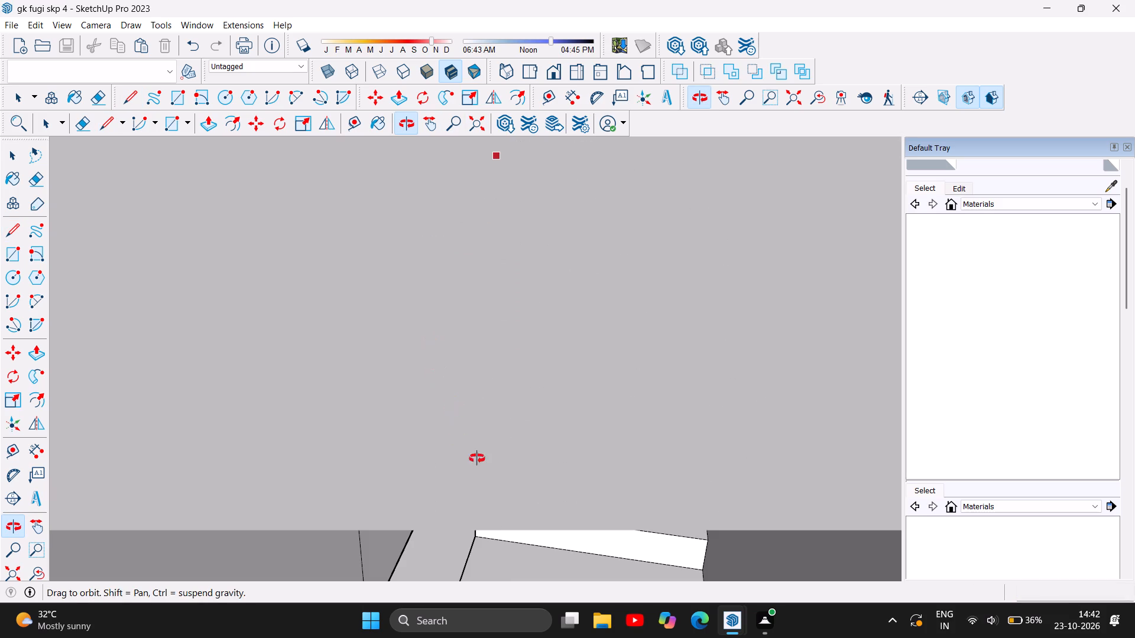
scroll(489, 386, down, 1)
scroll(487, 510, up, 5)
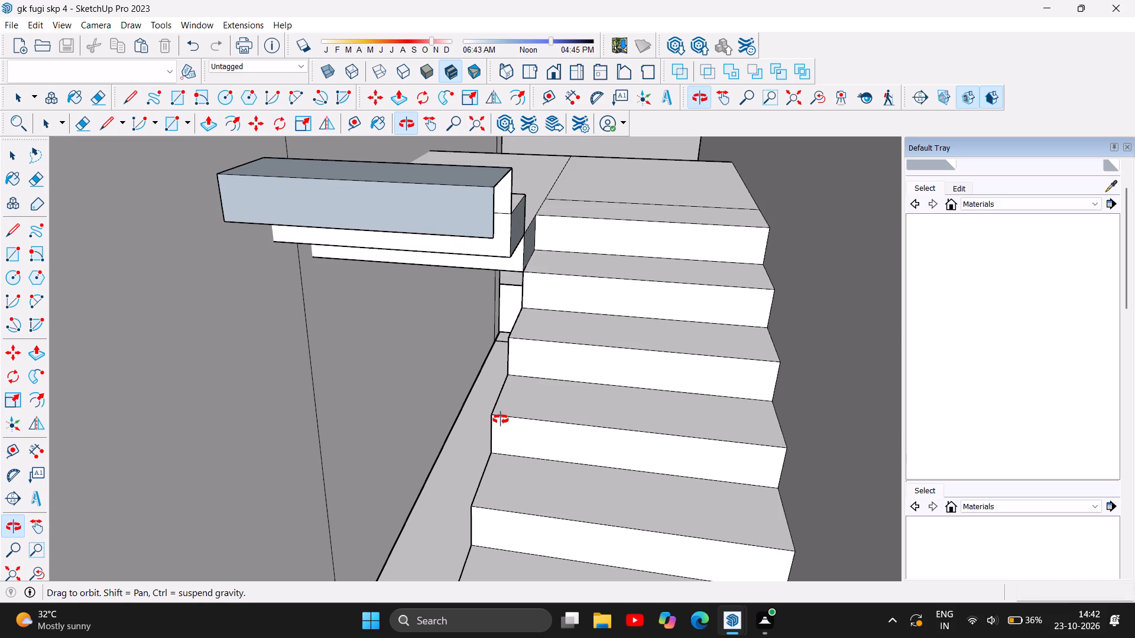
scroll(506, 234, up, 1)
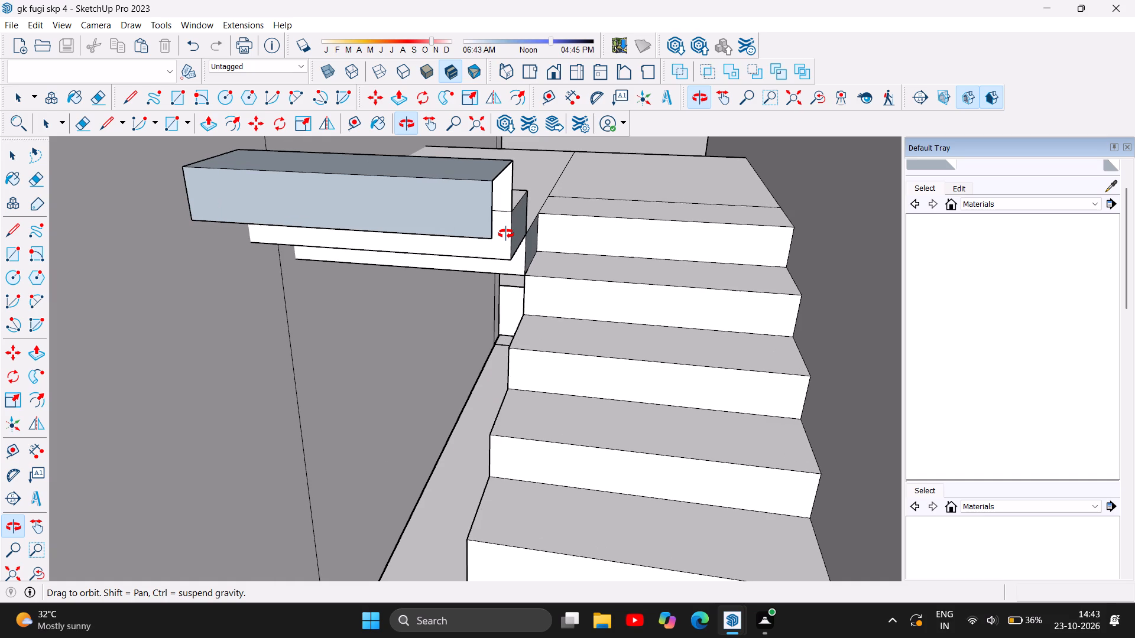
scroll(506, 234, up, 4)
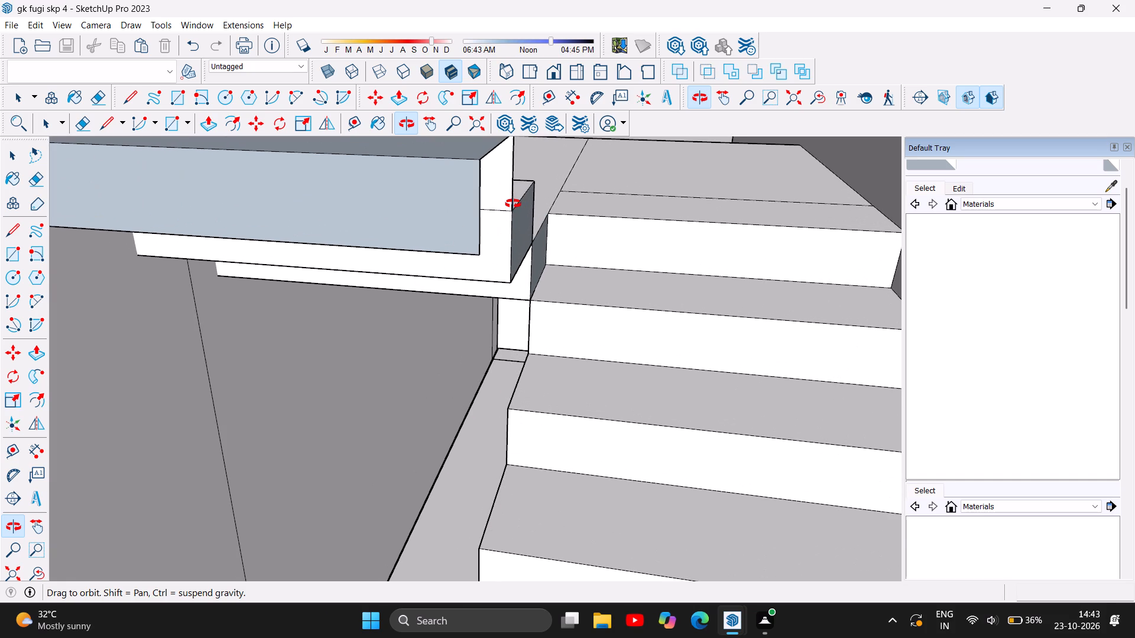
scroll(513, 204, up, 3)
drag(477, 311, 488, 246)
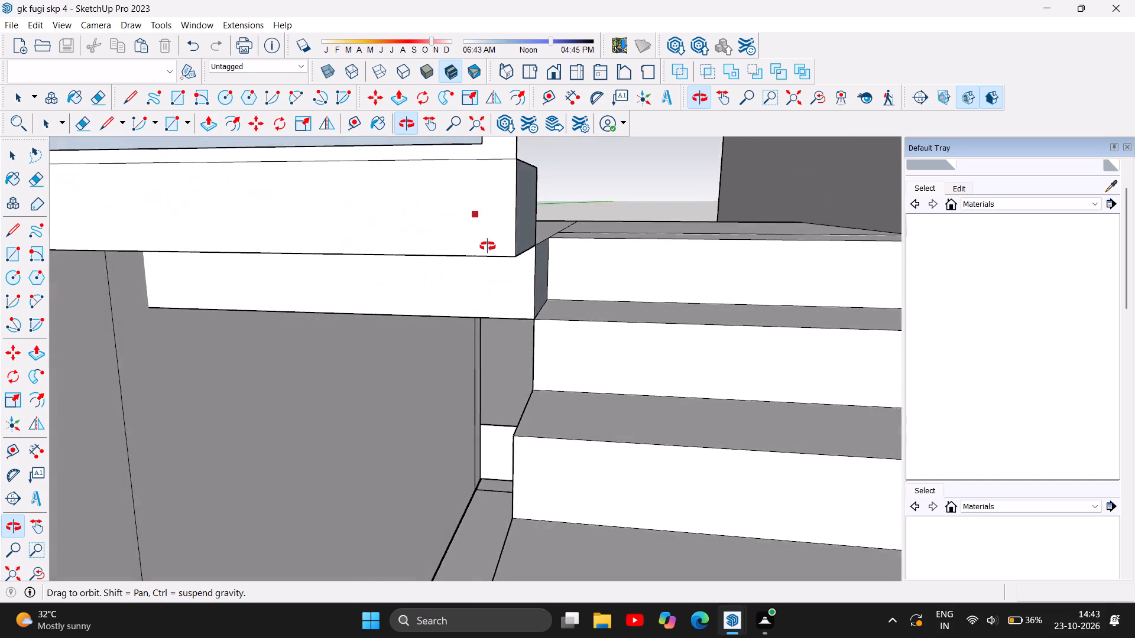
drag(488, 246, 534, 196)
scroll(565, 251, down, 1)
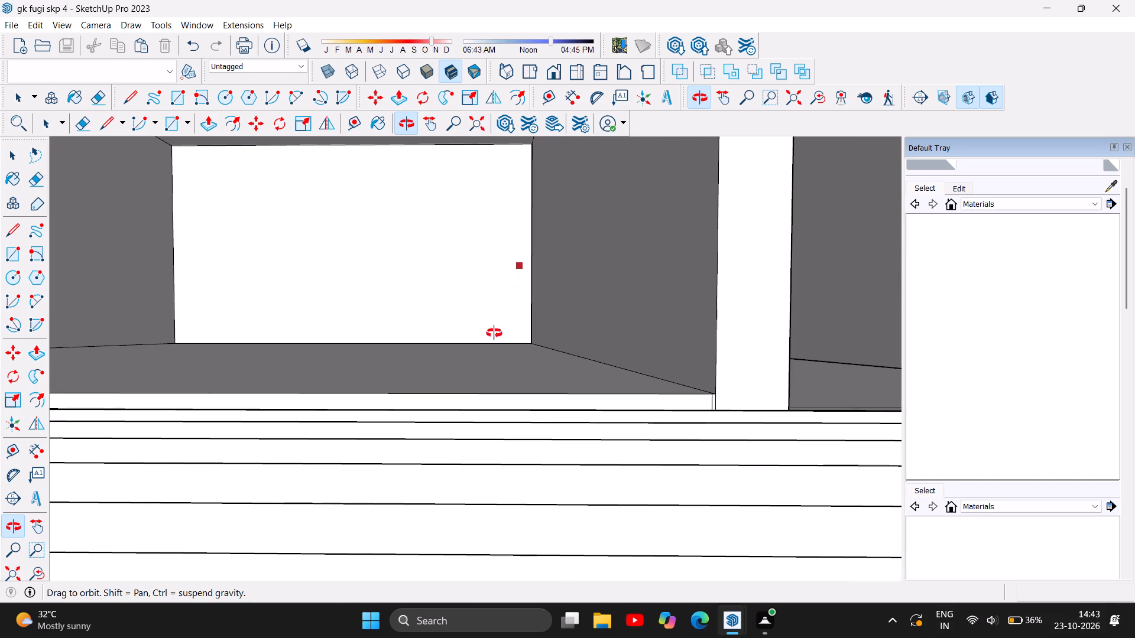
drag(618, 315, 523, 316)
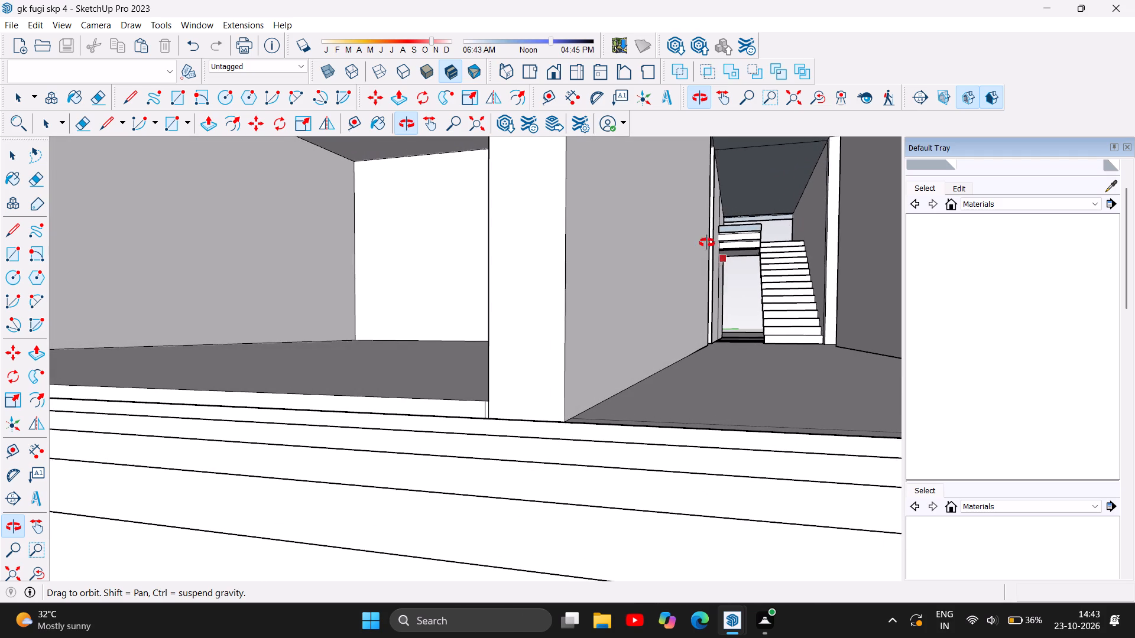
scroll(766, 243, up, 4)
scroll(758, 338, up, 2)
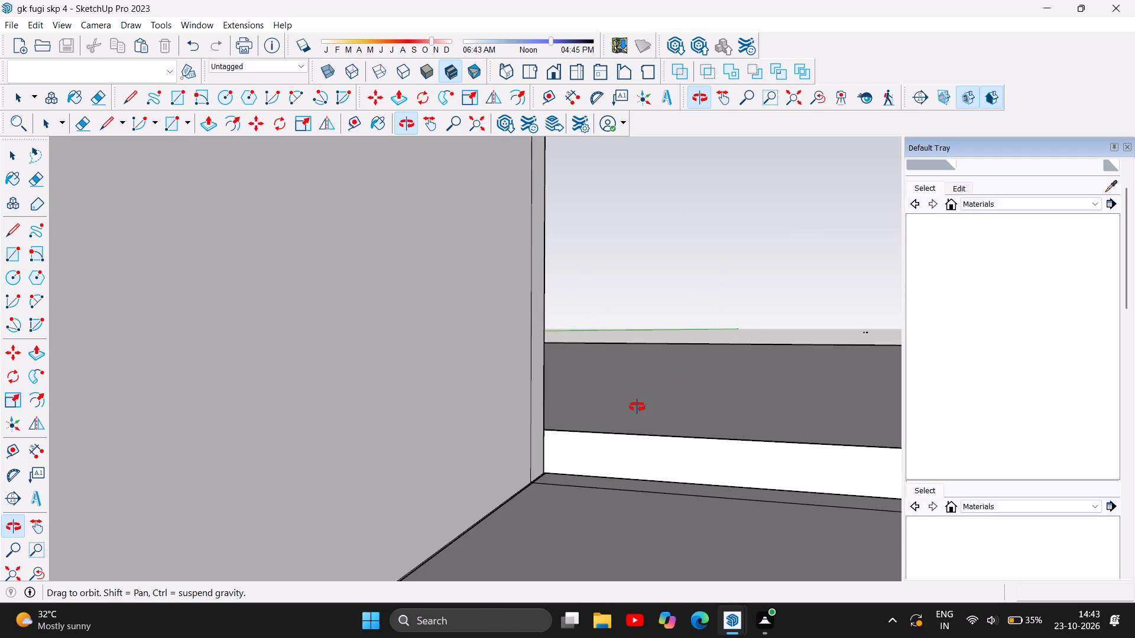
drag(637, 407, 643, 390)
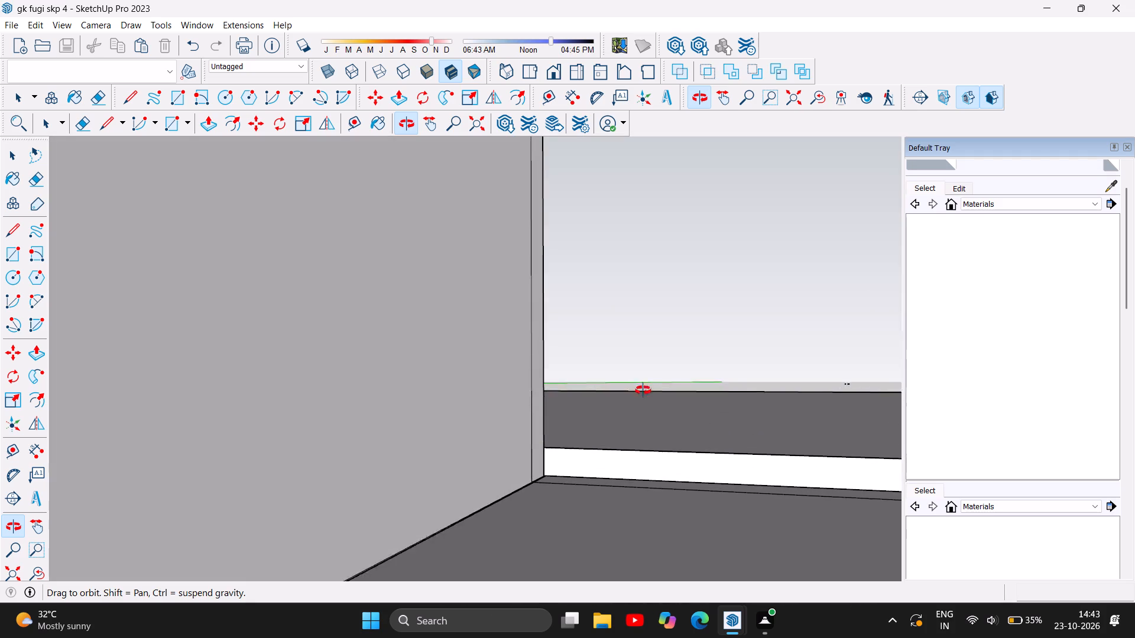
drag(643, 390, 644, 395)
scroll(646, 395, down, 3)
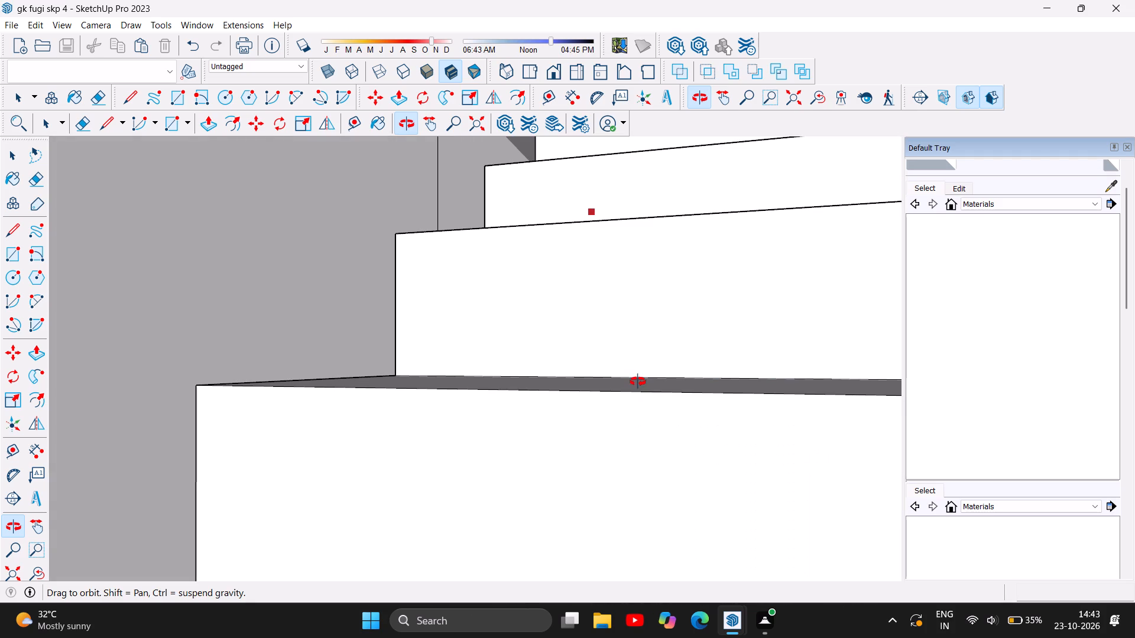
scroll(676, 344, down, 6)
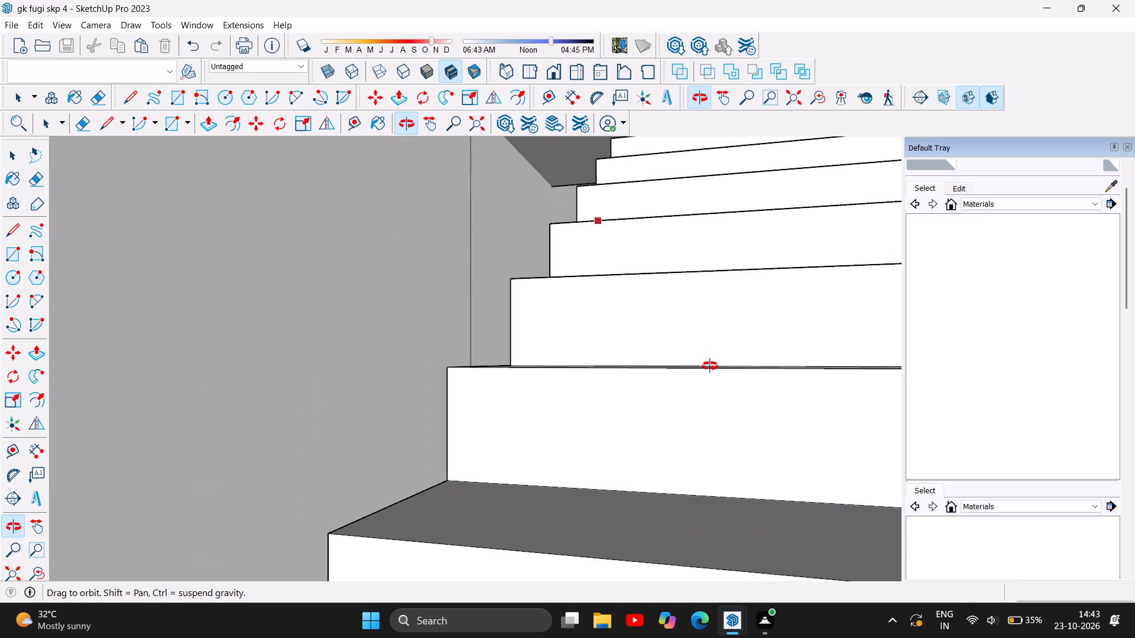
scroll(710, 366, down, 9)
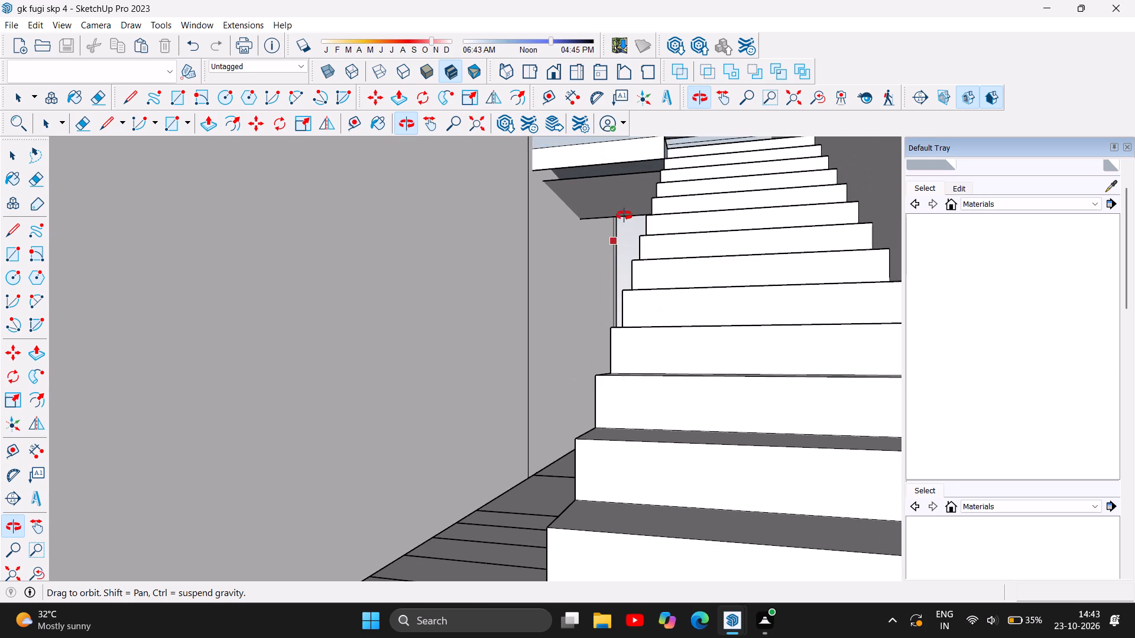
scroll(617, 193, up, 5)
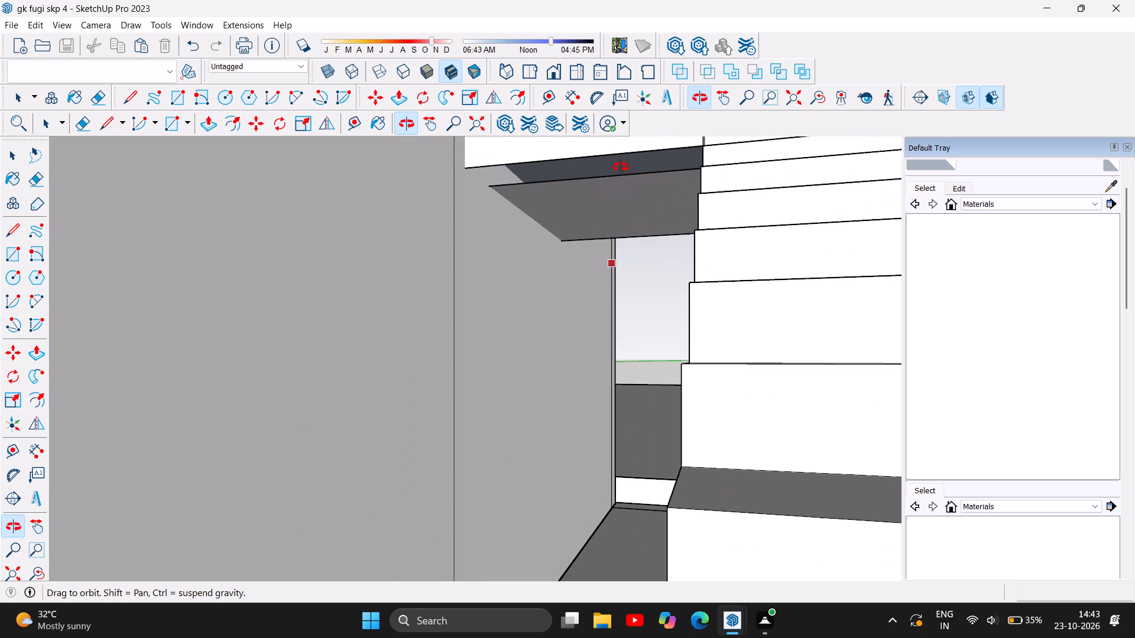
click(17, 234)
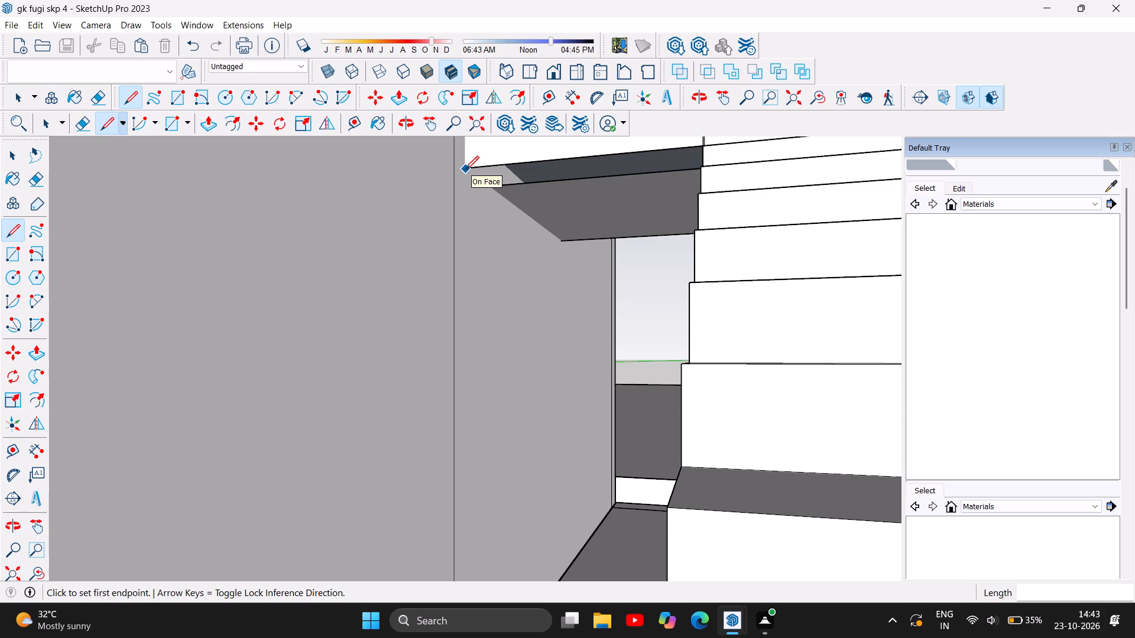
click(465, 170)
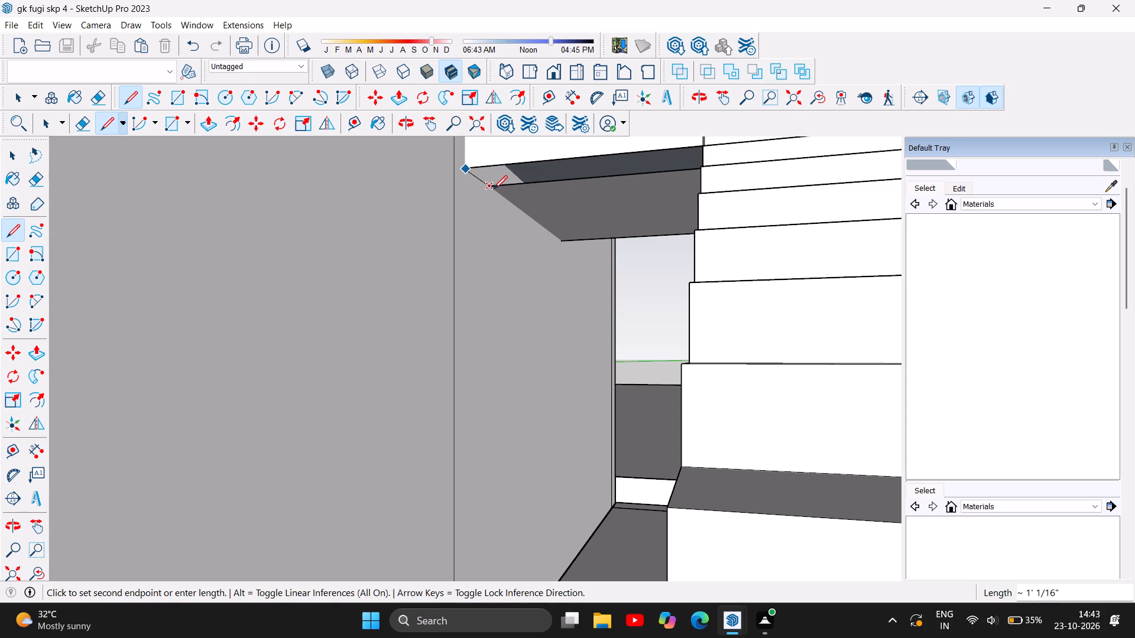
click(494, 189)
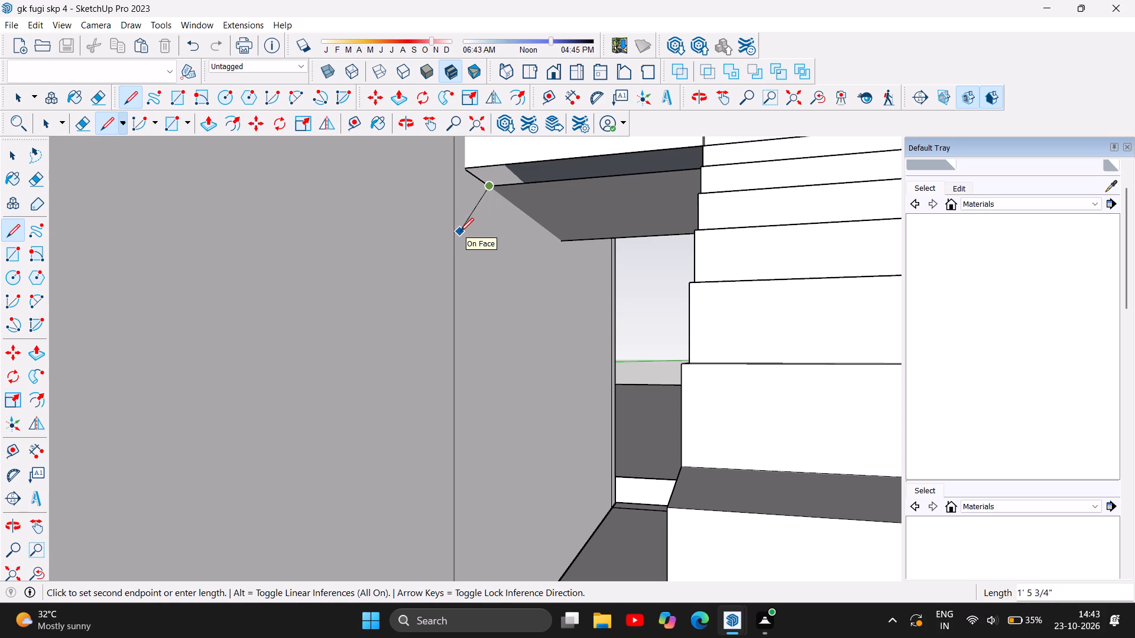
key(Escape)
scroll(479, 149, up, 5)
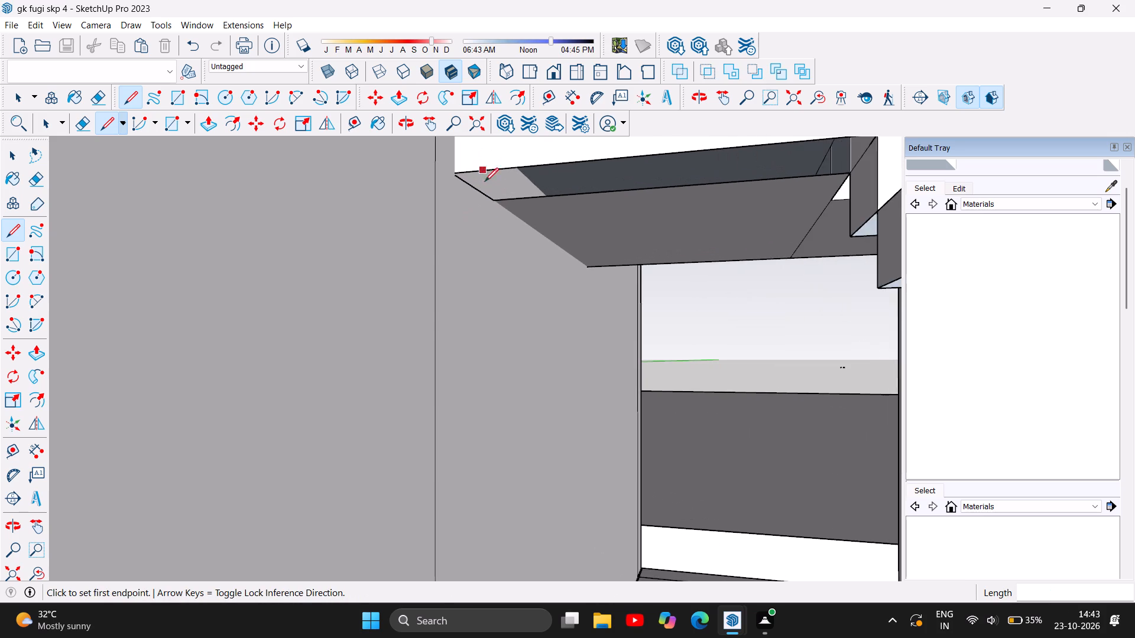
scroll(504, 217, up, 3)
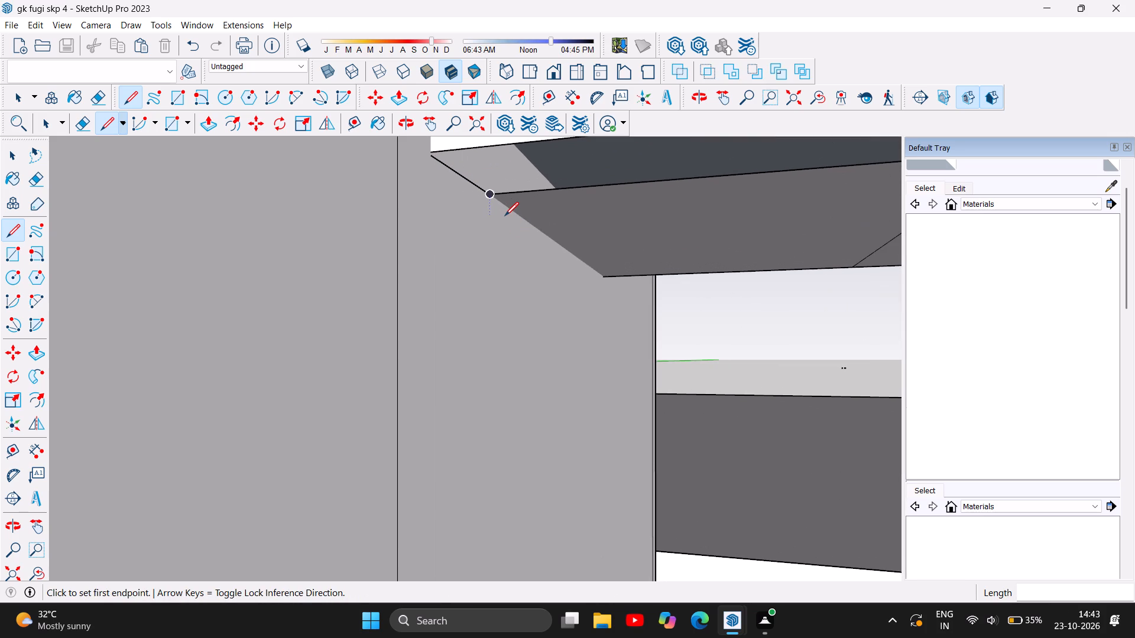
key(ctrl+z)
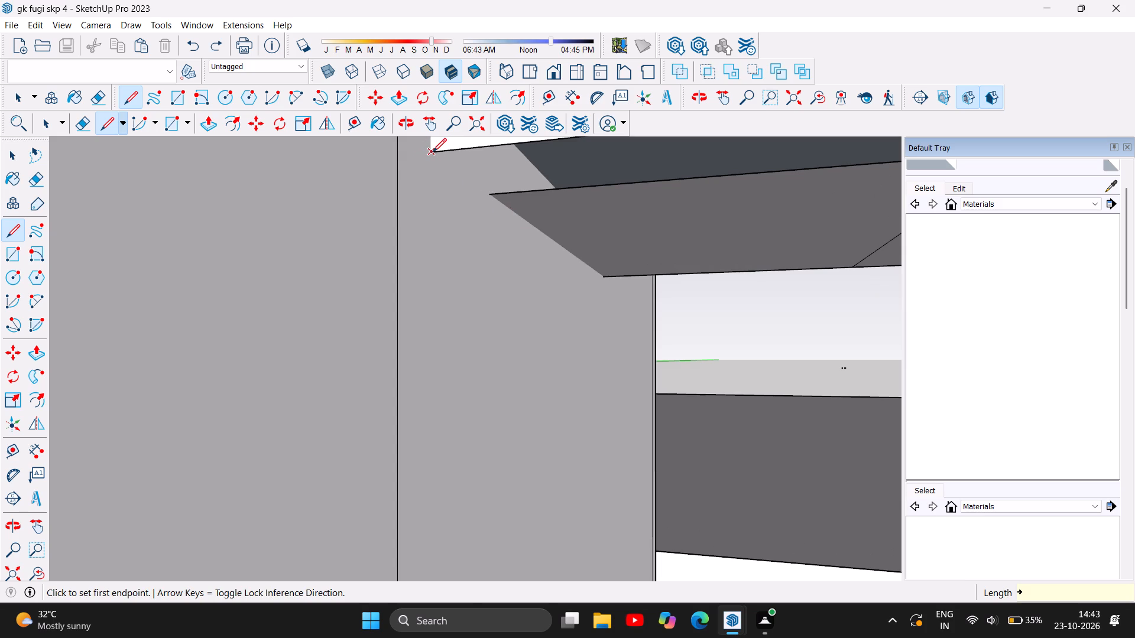
Draw an edge about 1' long beneath the top step, joining the wall-side bottom corners of its two risers.
click(433, 152)
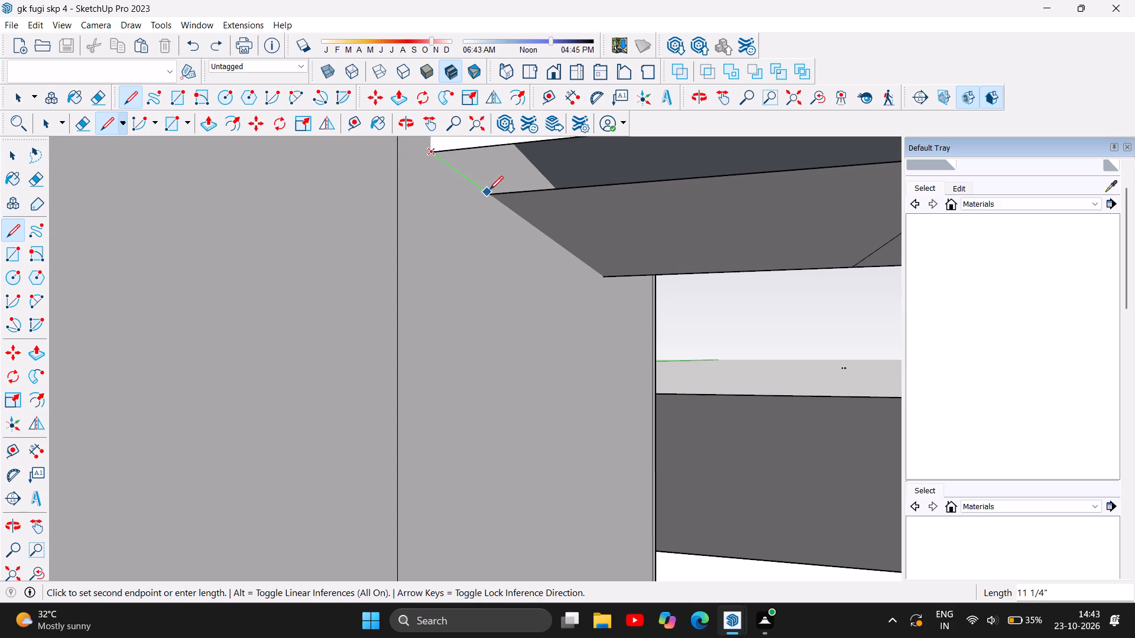
click(495, 197)
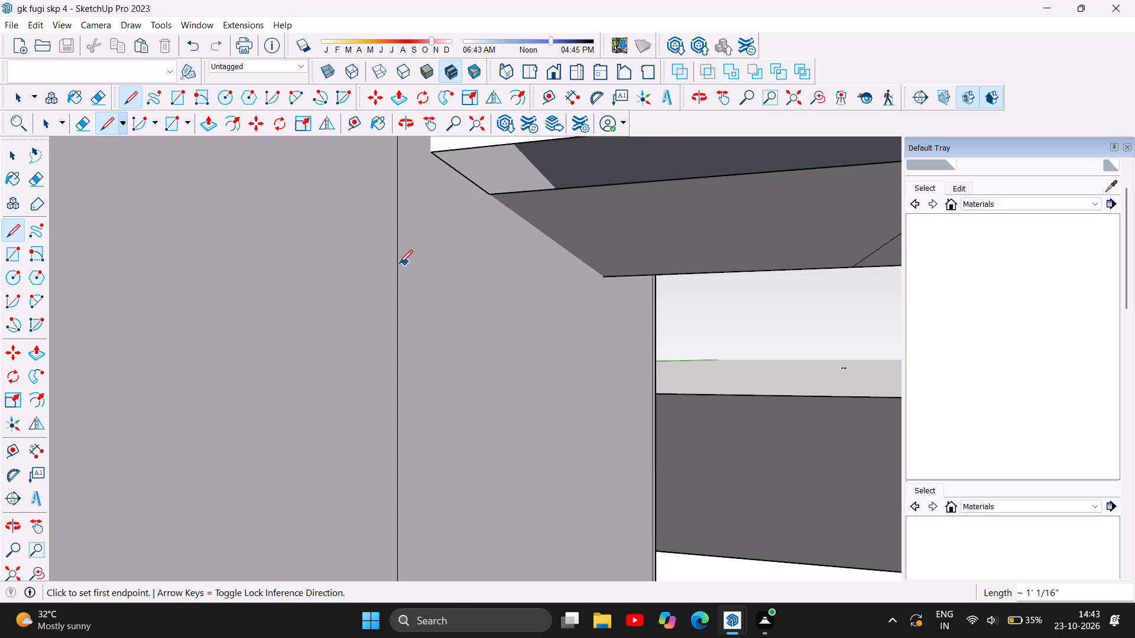
Draw an edge about 1' long on the step's underside, joining the open-side bottom corners of its front and rear risers.
scroll(393, 265, down, 3)
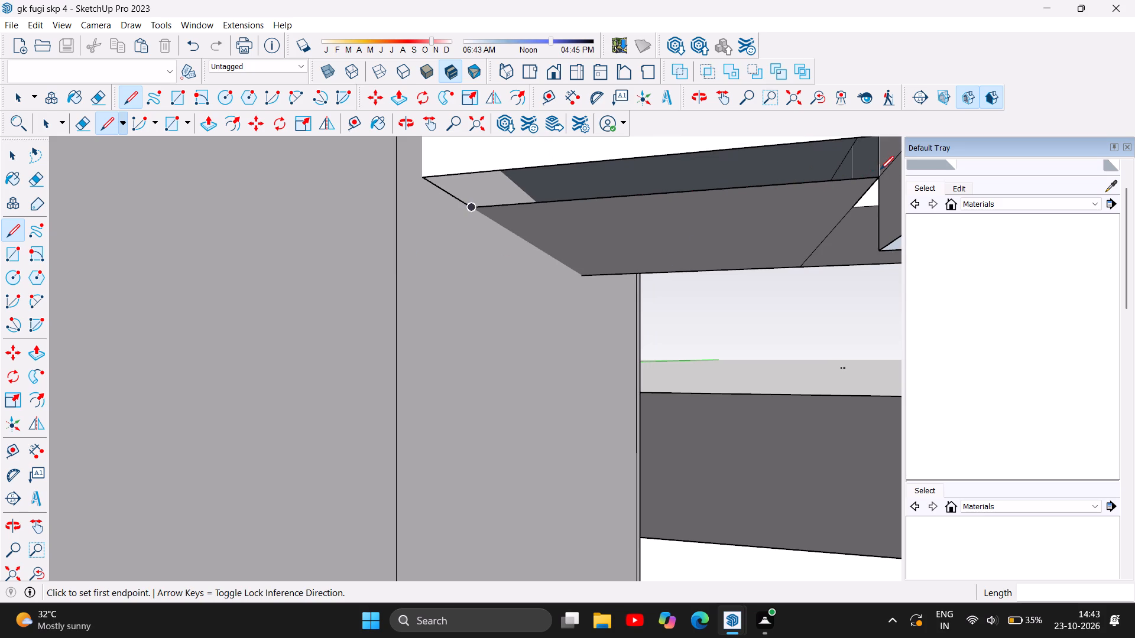
scroll(768, 257, down, 2)
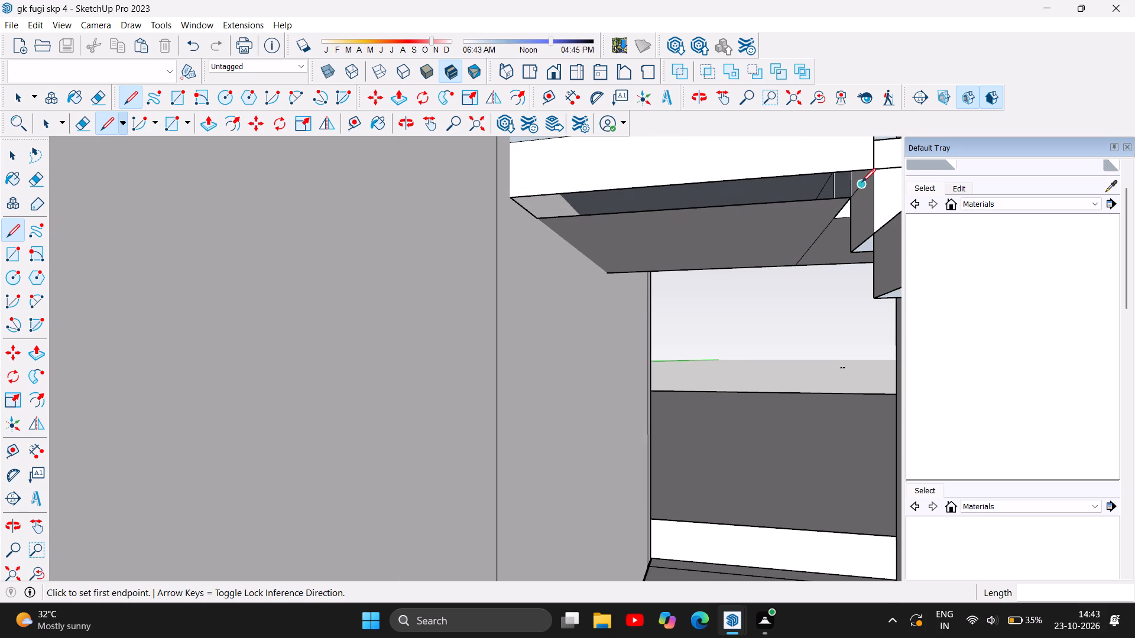
scroll(862, 181, up, 2)
click(847, 204)
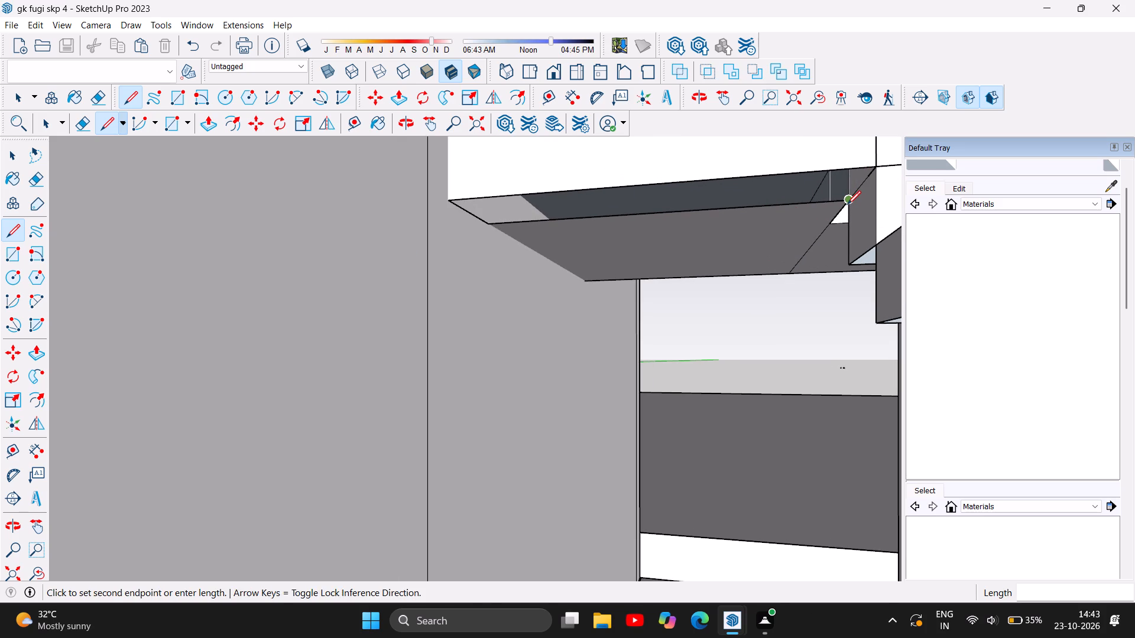
click(877, 166)
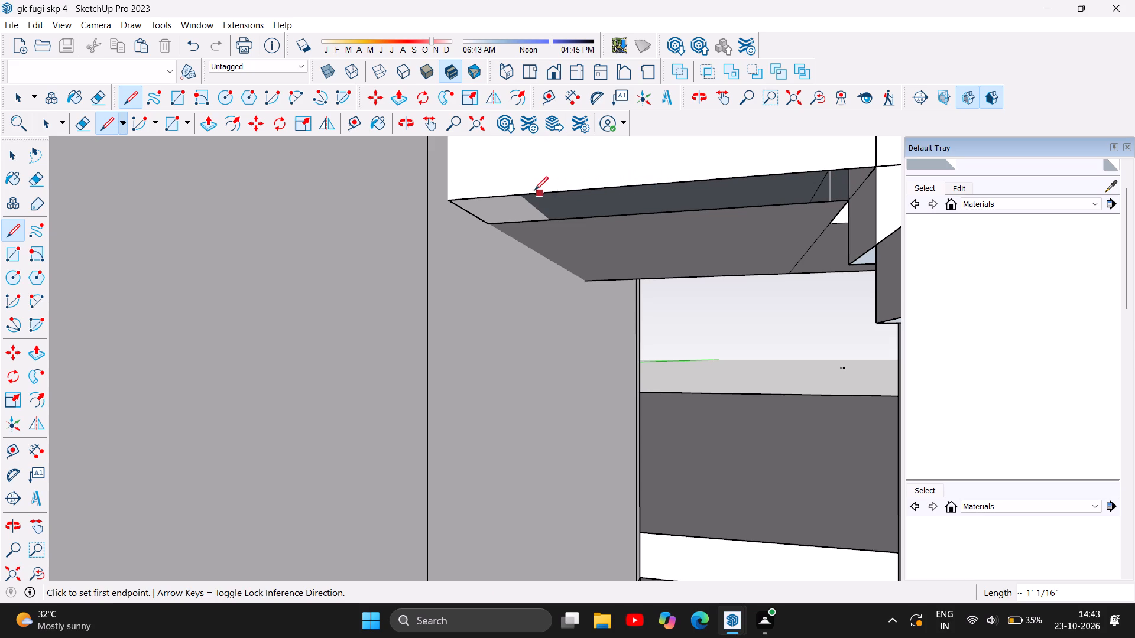
click(449, 201)
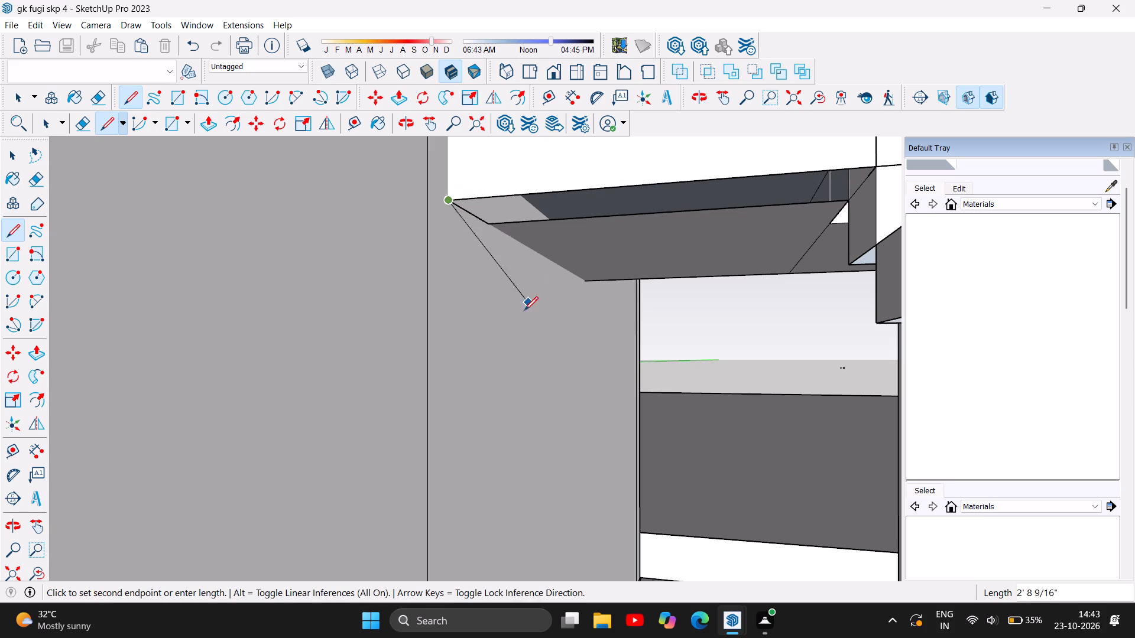
key(Escape)
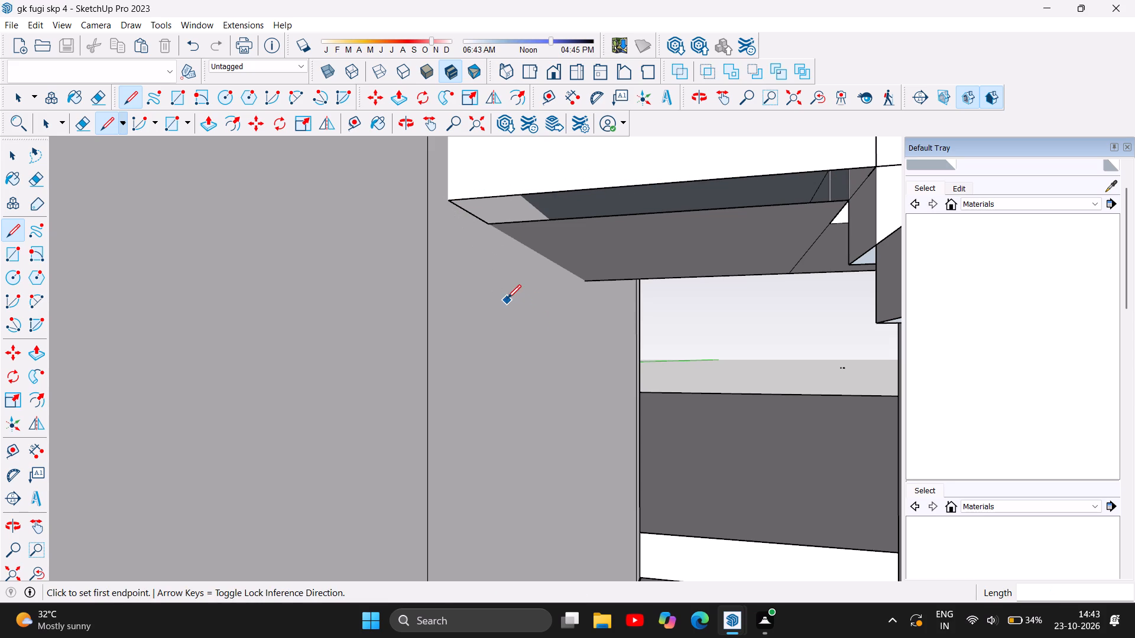
Draw a rectangle about 2' 11 1/8" by 1' 1/16" across the step's underside, between its front and rear bottom edges.
click(186, 101)
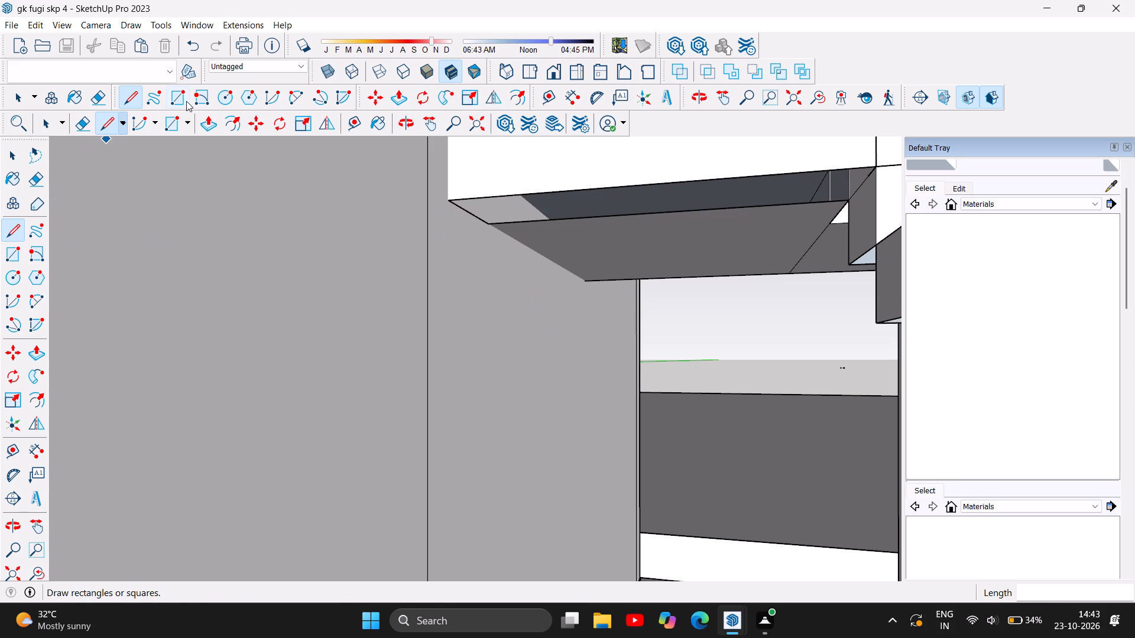
click(449, 198)
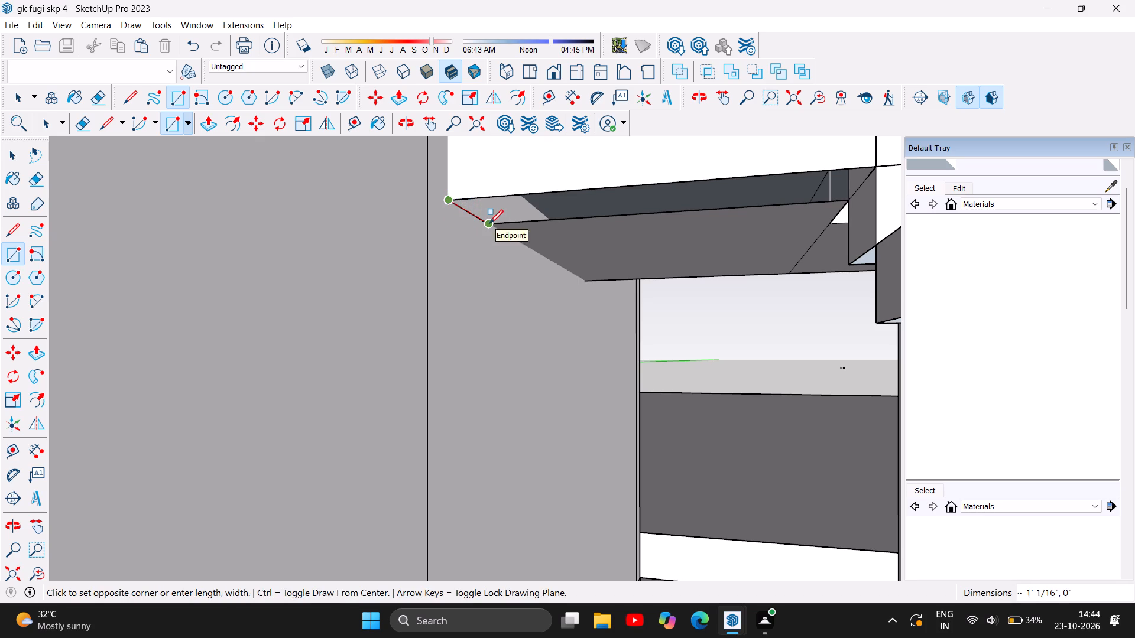
click(489, 223)
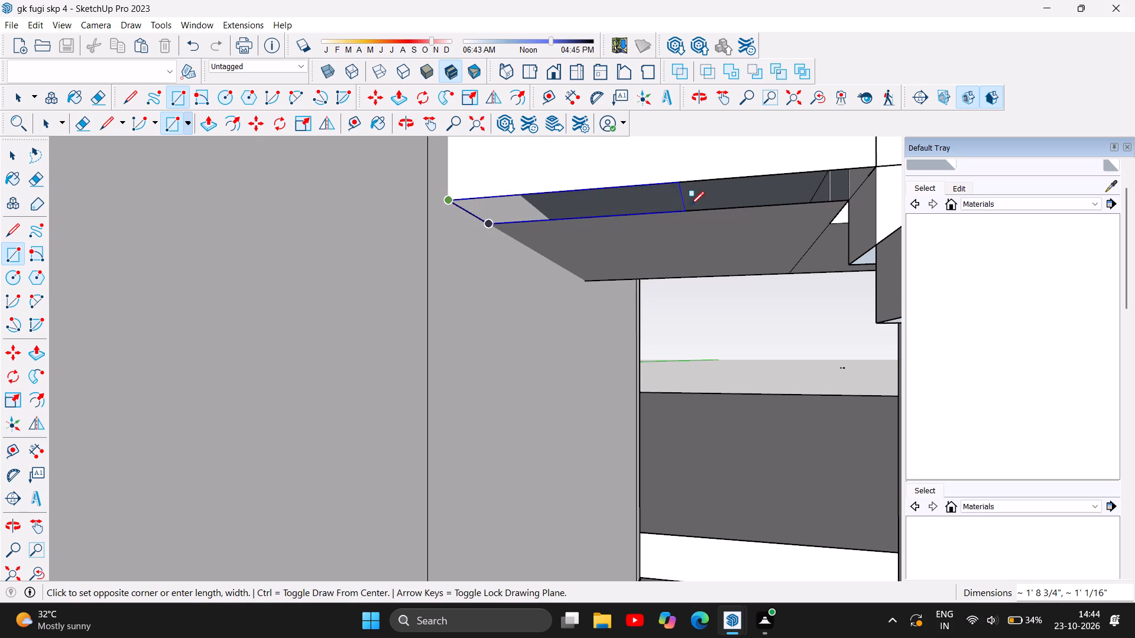
click(848, 205)
scroll(653, 352, down, 3)
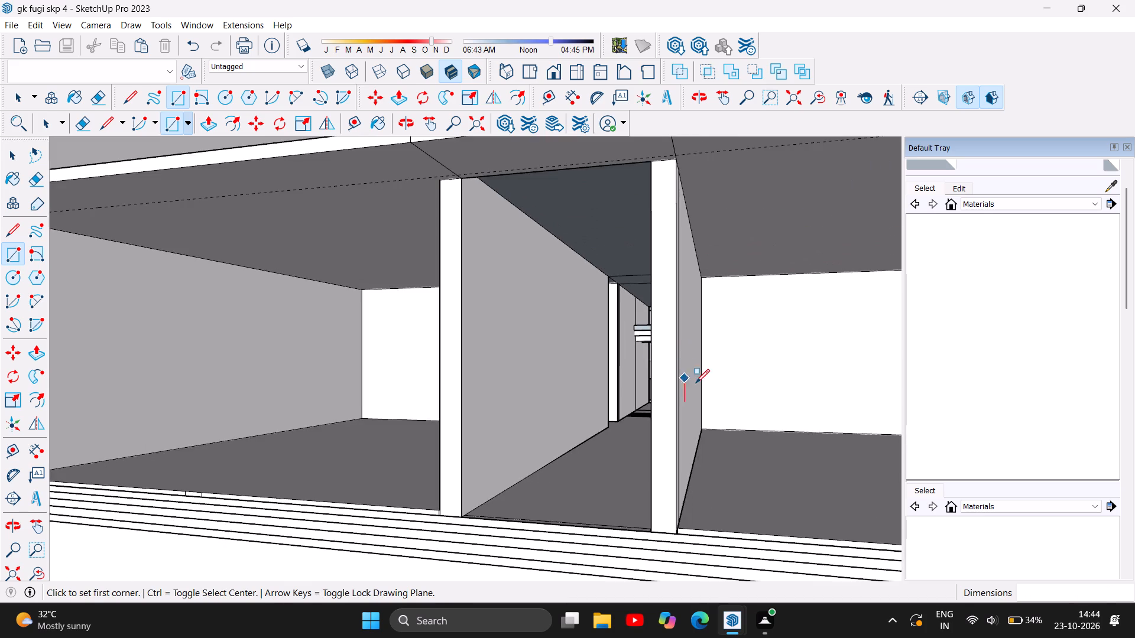
scroll(722, 394, down, 4)
key(Escape)
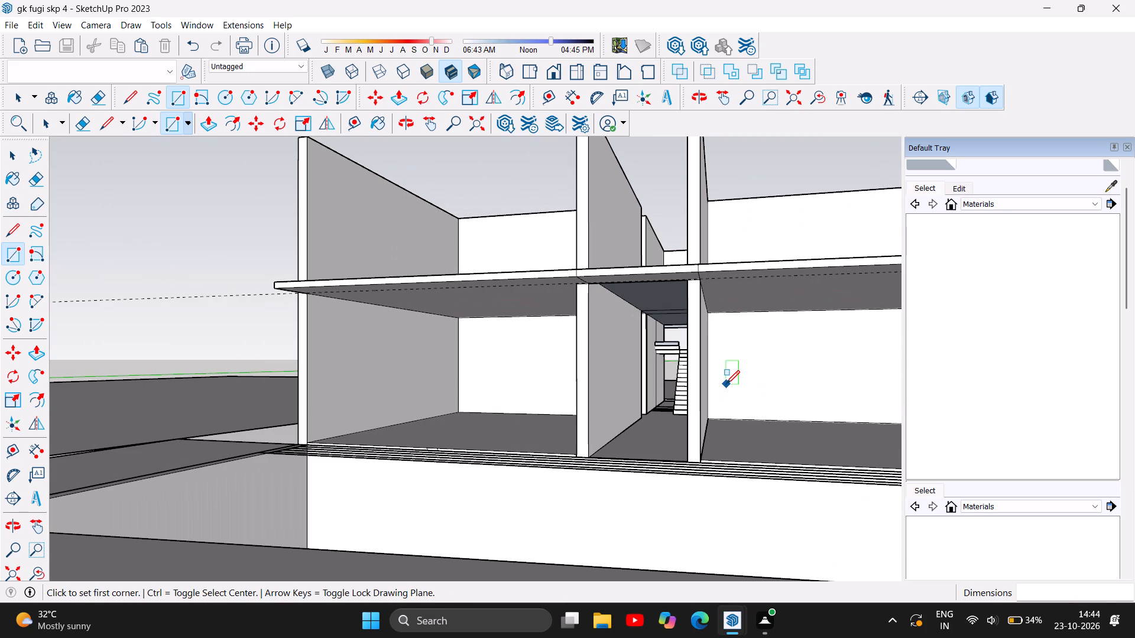
Draw a 1' edge beneath the top step, from its front riser's open-side bottom corner back to the riser behind.
scroll(659, 312, up, 6)
scroll(672, 354, down, 2)
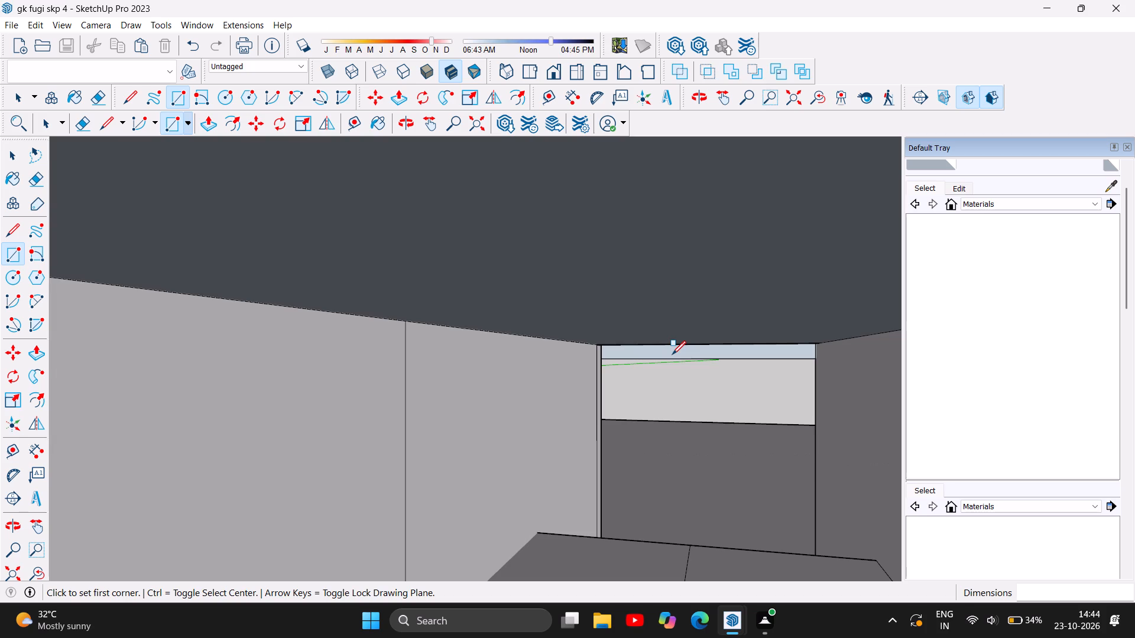
scroll(681, 362, down, 3)
scroll(666, 424, up, 1)
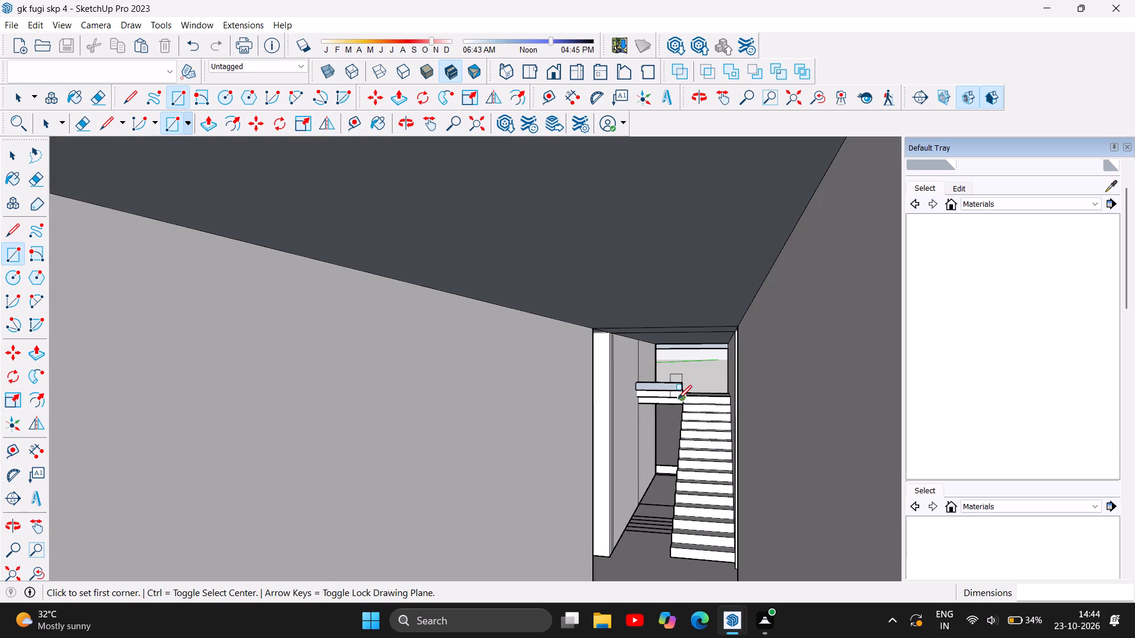
scroll(678, 396, up, 6)
scroll(695, 377, down, 2)
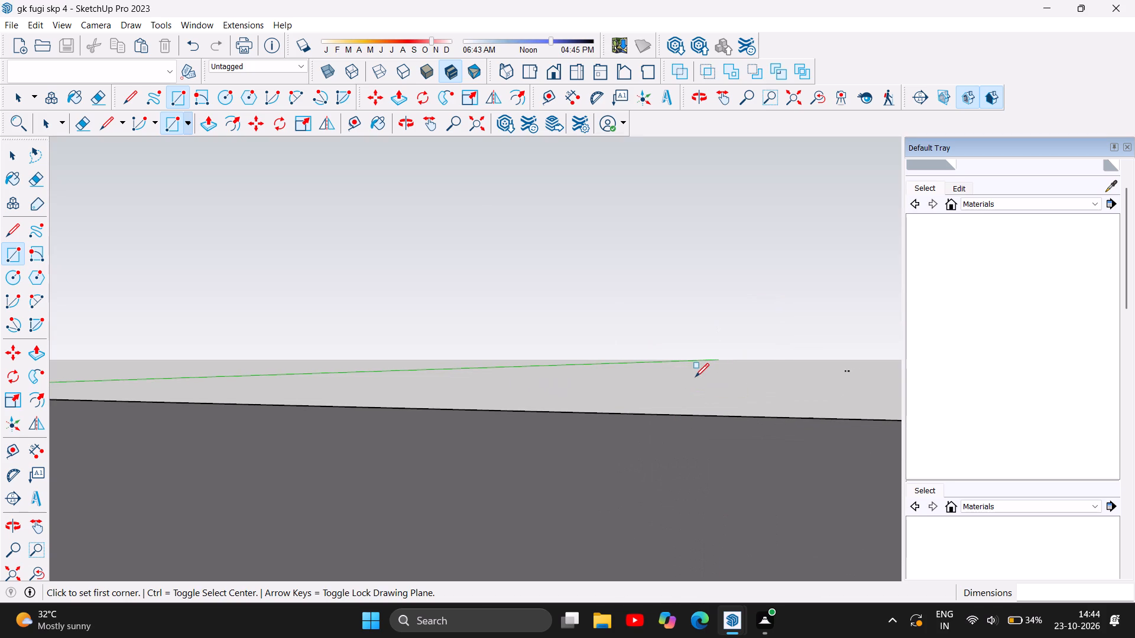
scroll(681, 375, up, 1)
scroll(681, 375, down, 1)
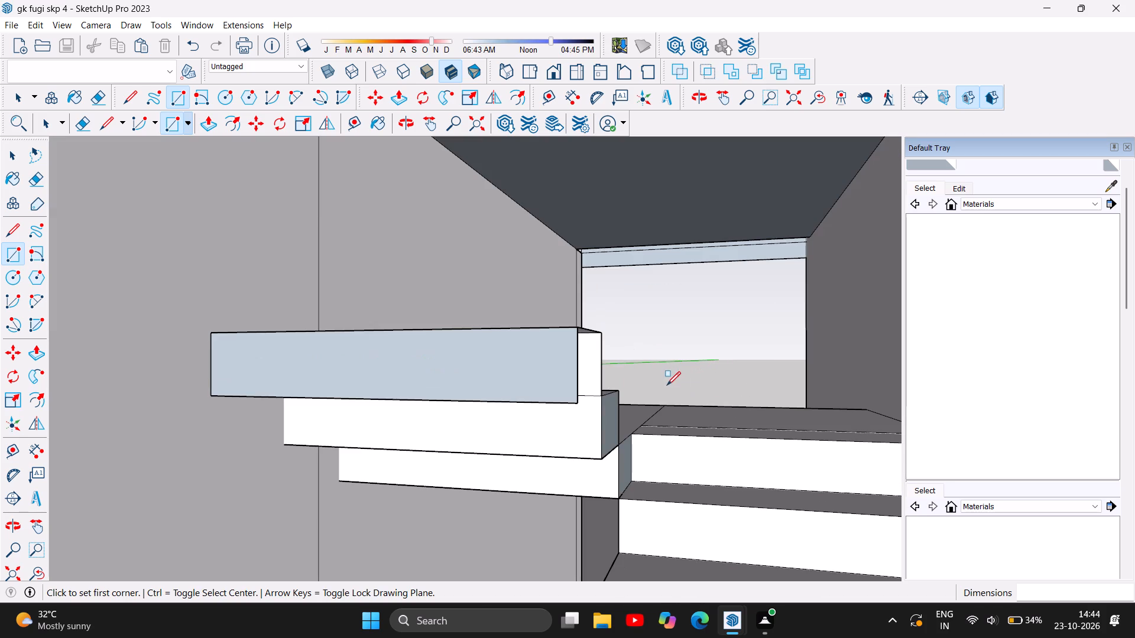
click(14, 223)
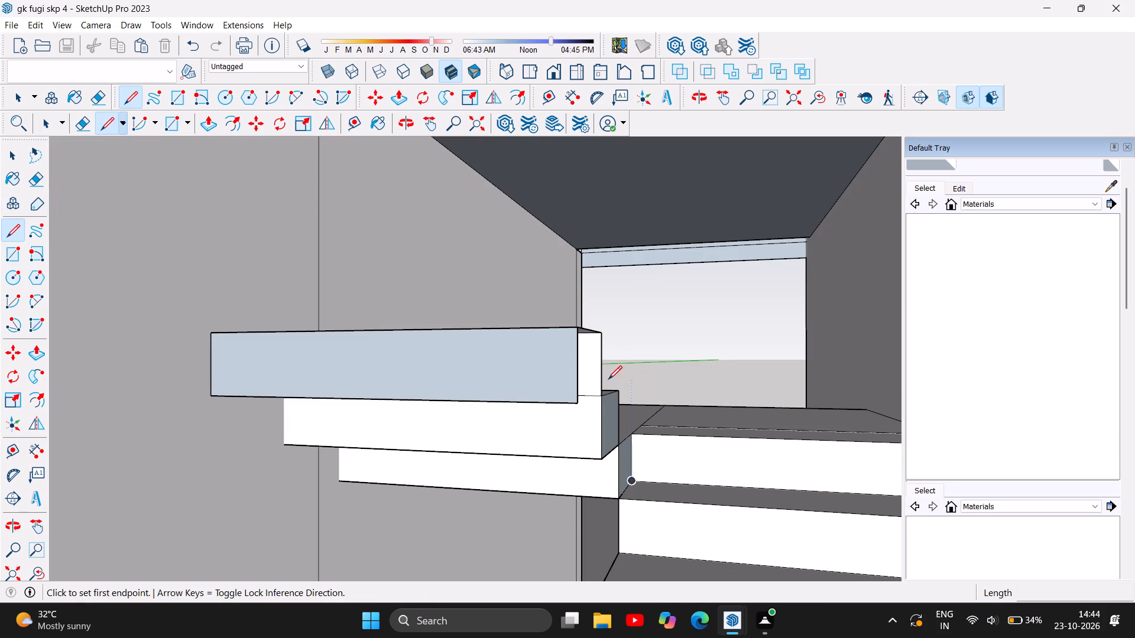
click(576, 402)
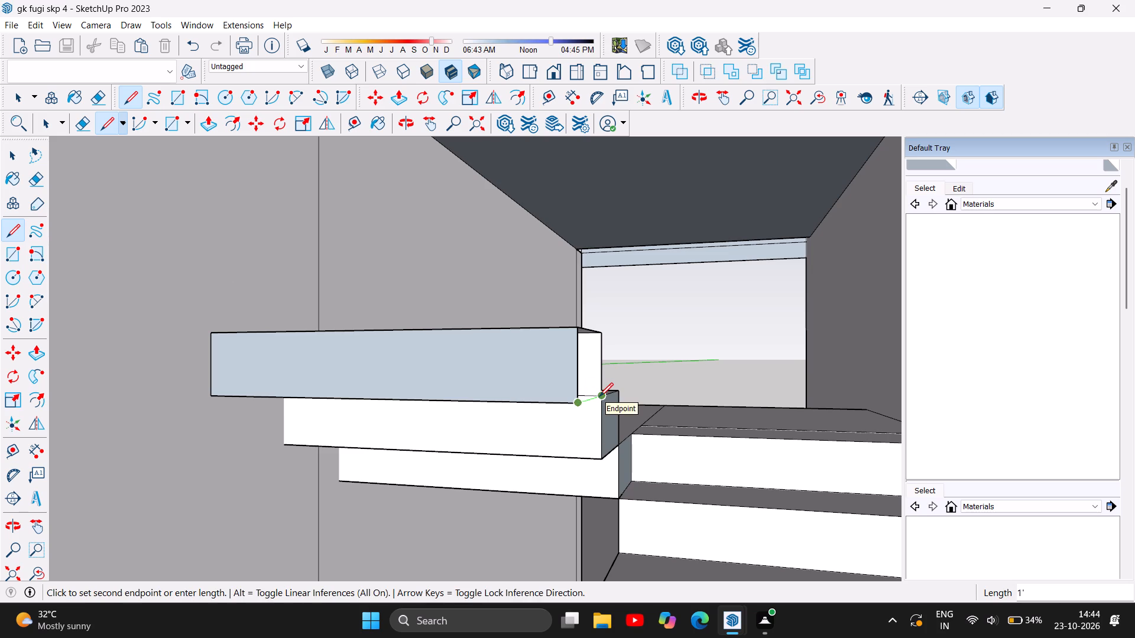
click(599, 396)
Draw a 1' edge beneath the top step's wall-side end, from the front riser's bottom corner to the riser behind, closing the underside.
scroll(751, 339, down, 1)
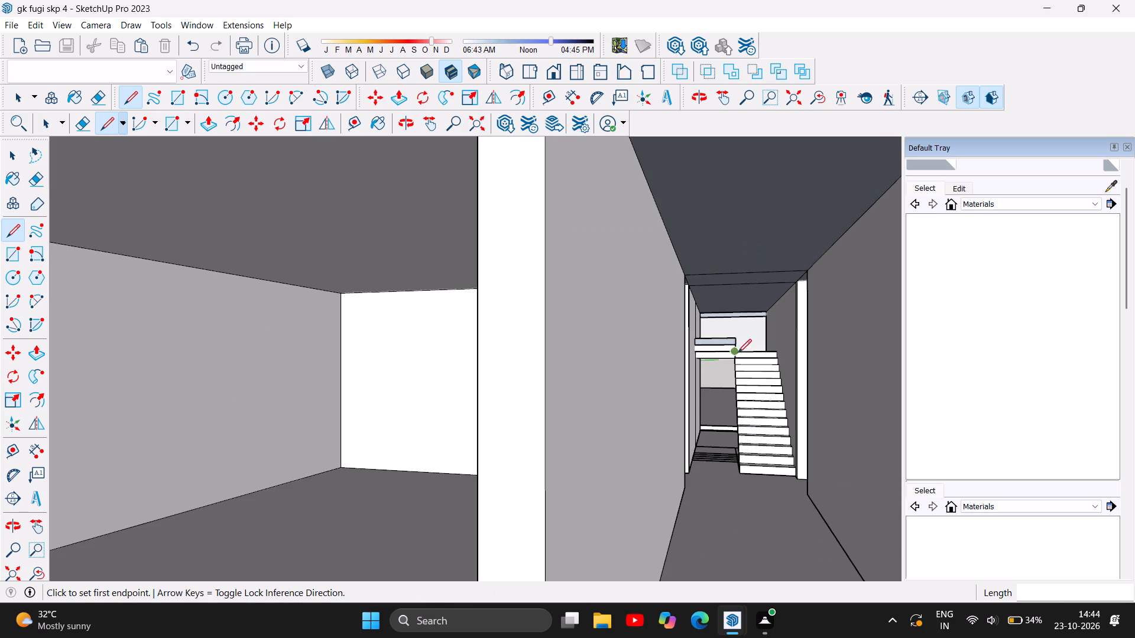
scroll(742, 344, up, 3)
scroll(742, 344, down, 3)
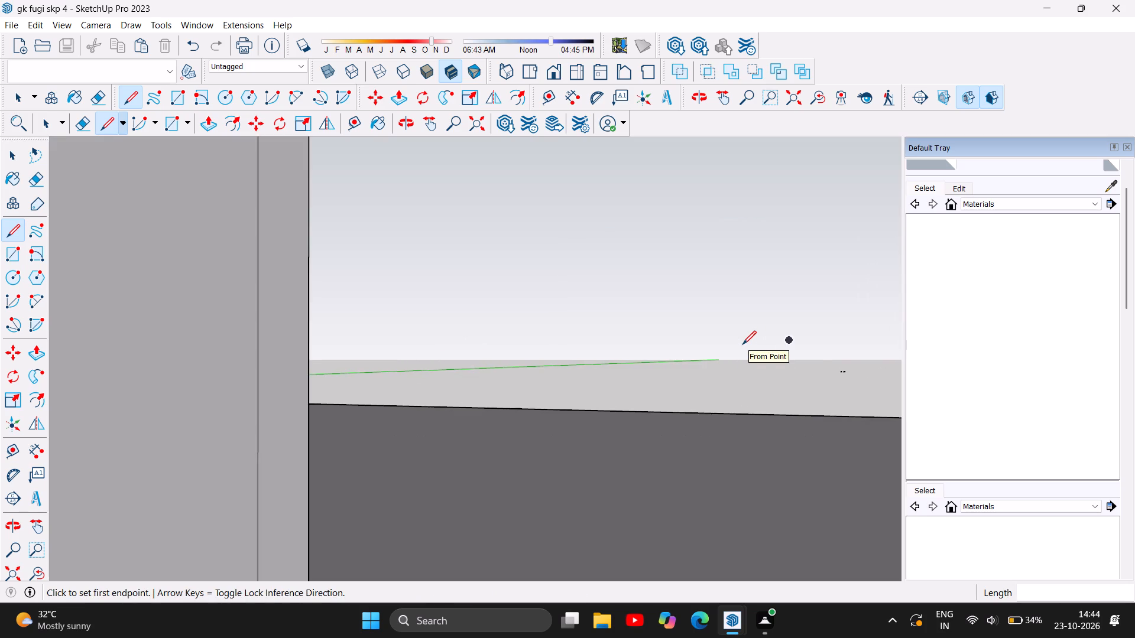
scroll(682, 338, up, 6)
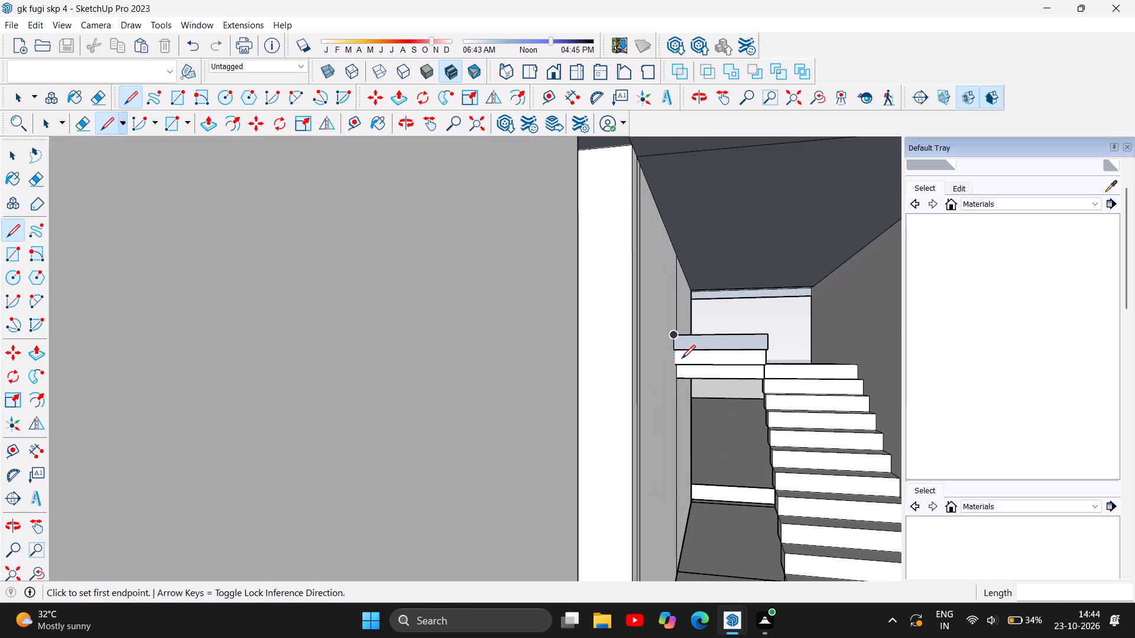
scroll(682, 359, up, 15)
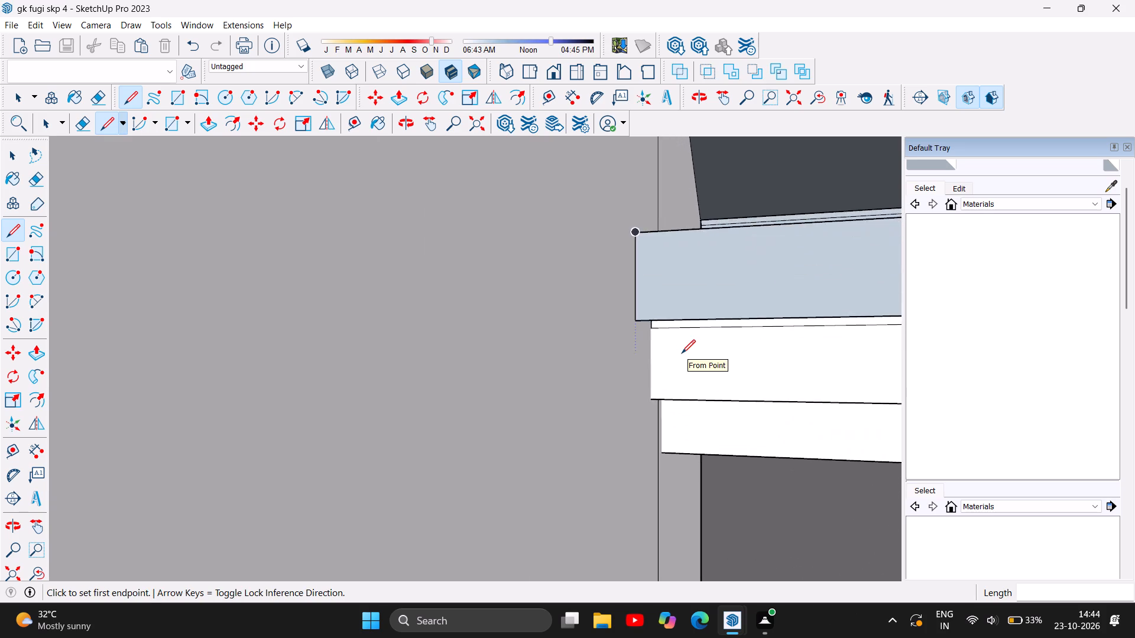
scroll(682, 353, up, 1)
click(630, 315)
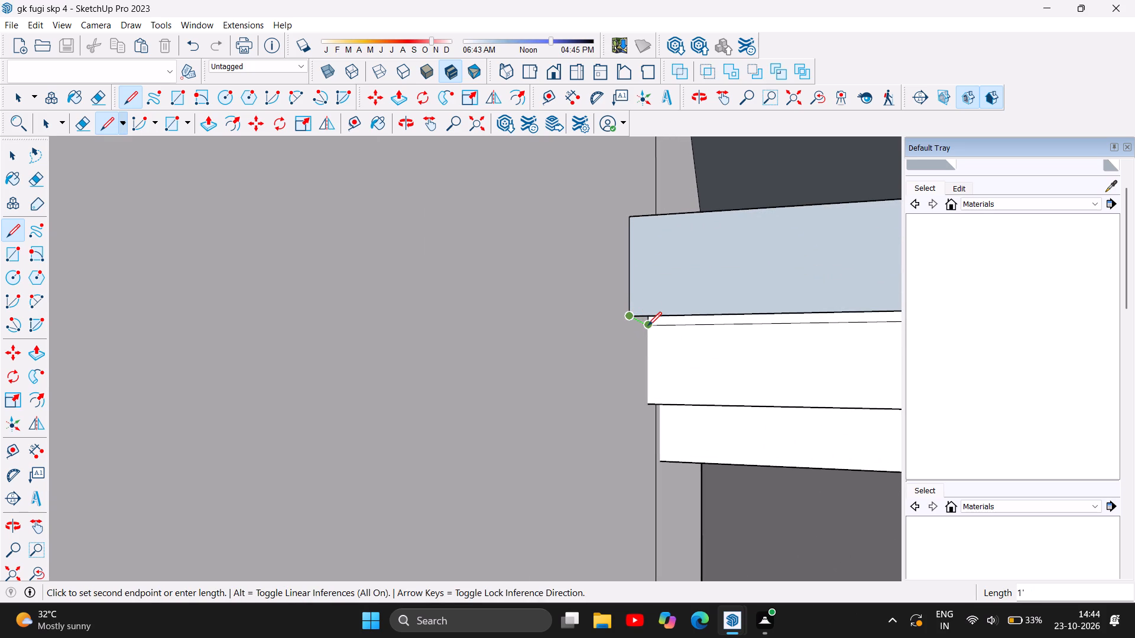
click(648, 325)
Examine the top step's underside, the upper-flight steps and the landing from several angles, including where they meet the wall.
scroll(696, 316, up, 1)
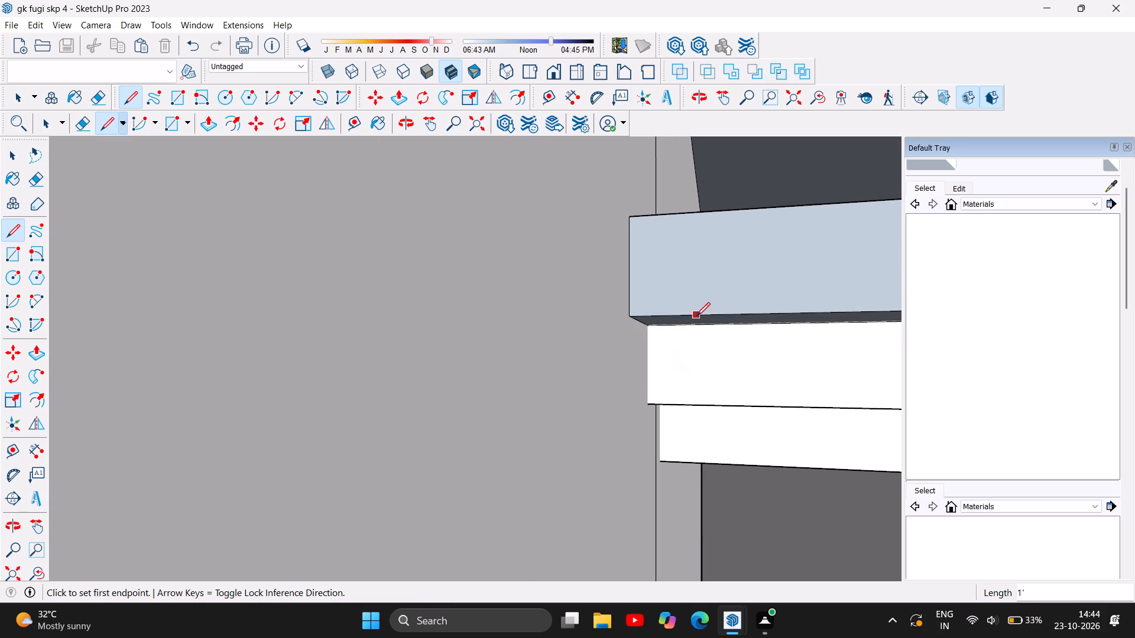
scroll(696, 316, up, 4)
scroll(698, 316, down, 5)
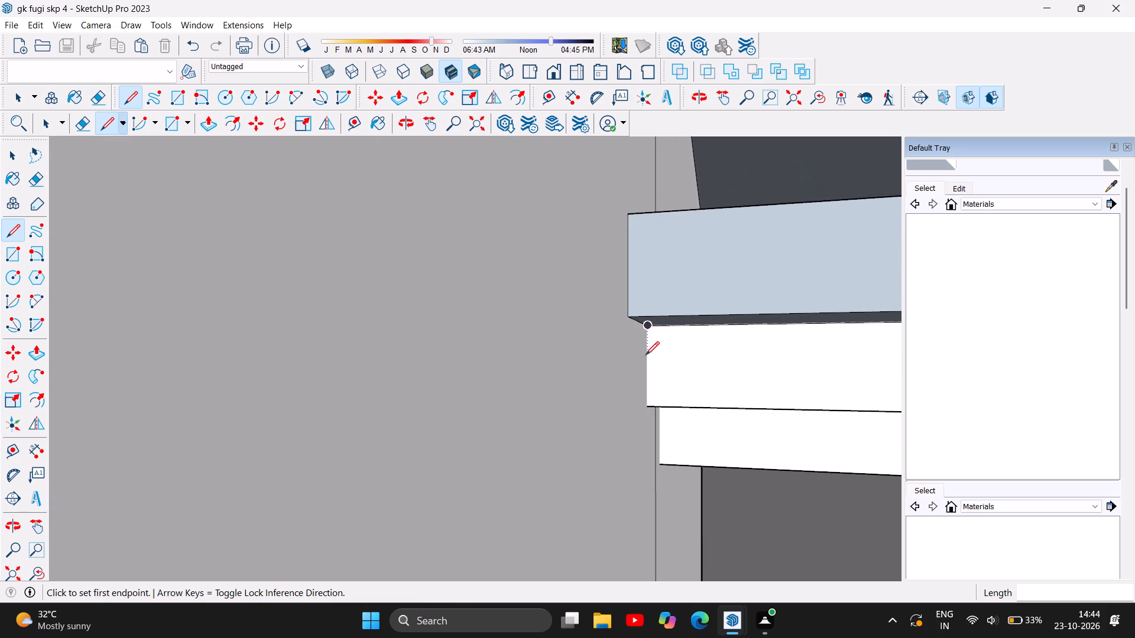
scroll(604, 372, down, 18)
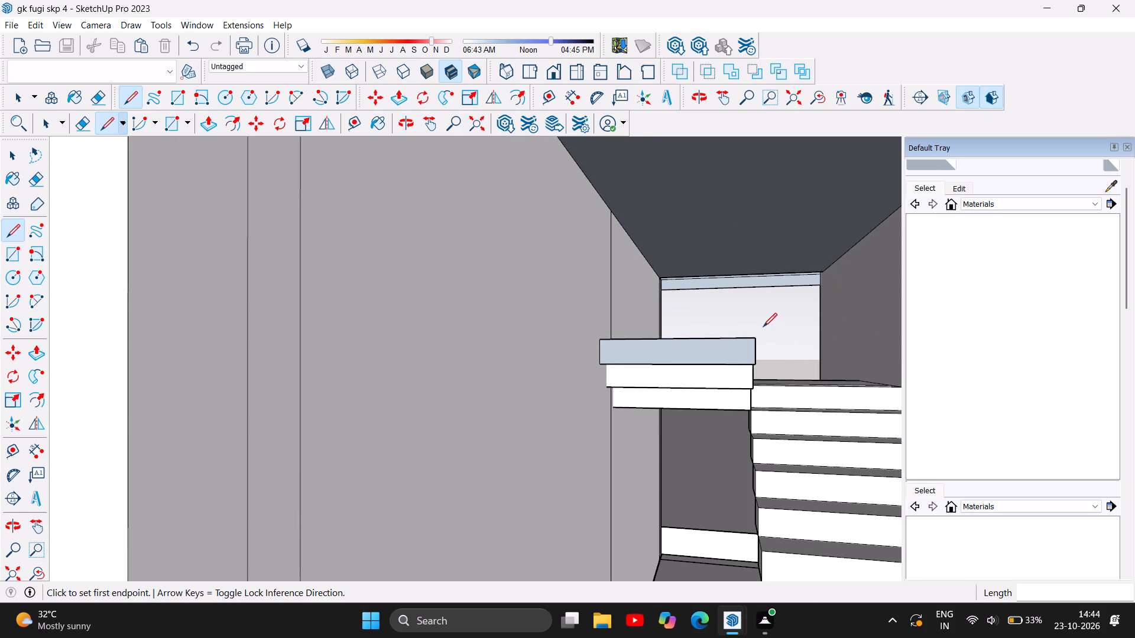
click(407, 125)
drag(806, 372, 813, 389)
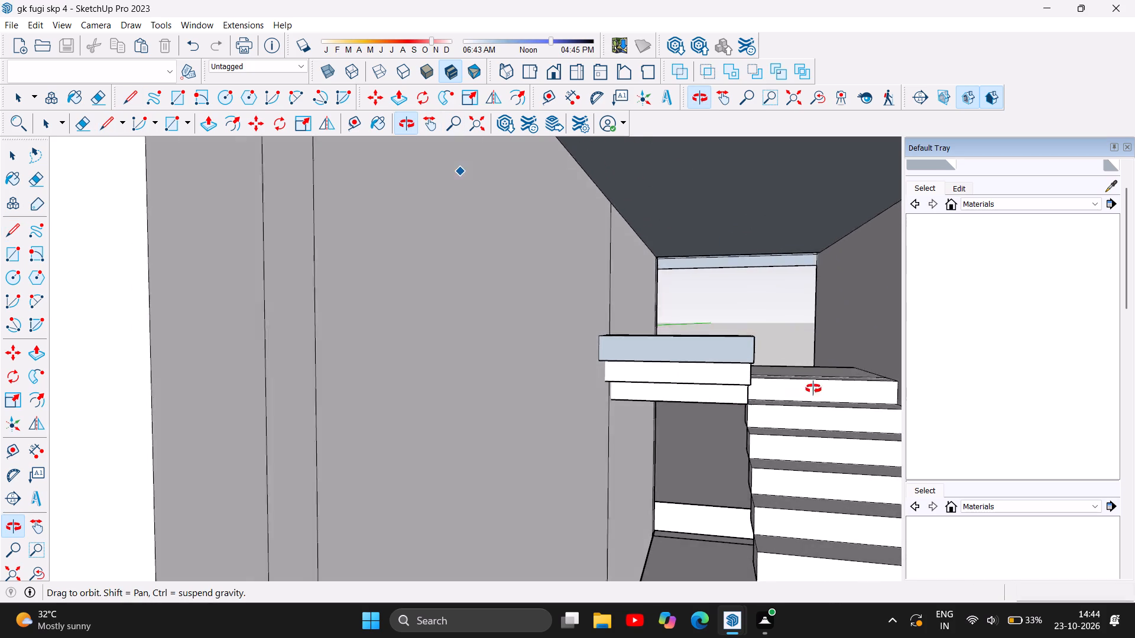
drag(813, 389, 786, 426)
drag(818, 392, 781, 402)
click(821, 375)
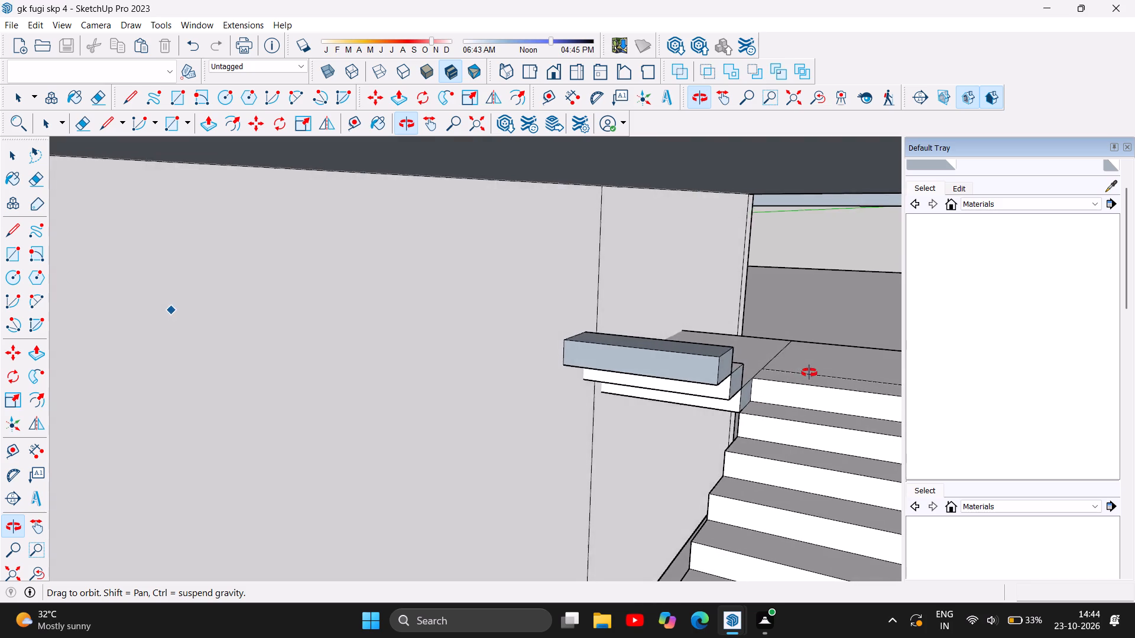
scroll(790, 363, up, 5)
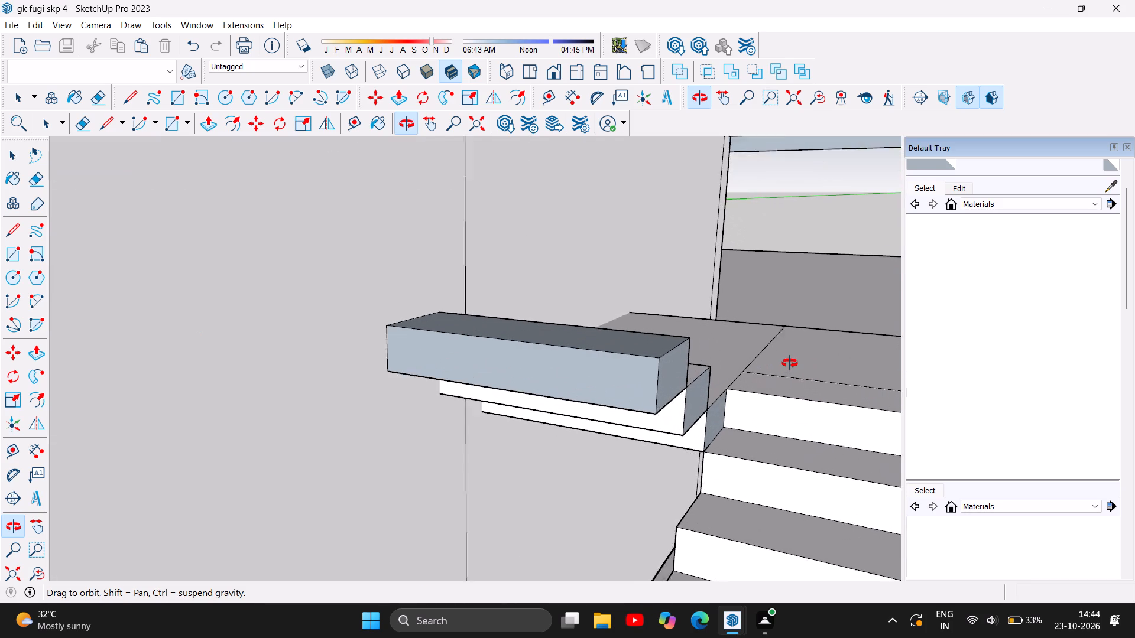
scroll(790, 363, up, 6)
drag(779, 325, 739, 350)
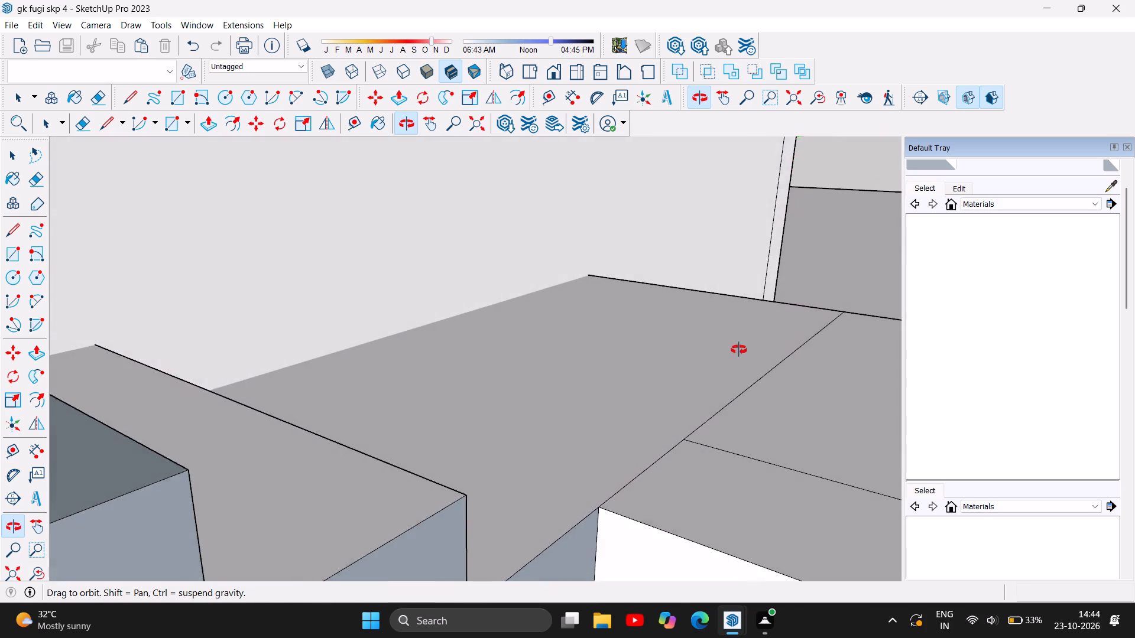
drag(739, 350, 708, 357)
drag(499, 322, 412, 332)
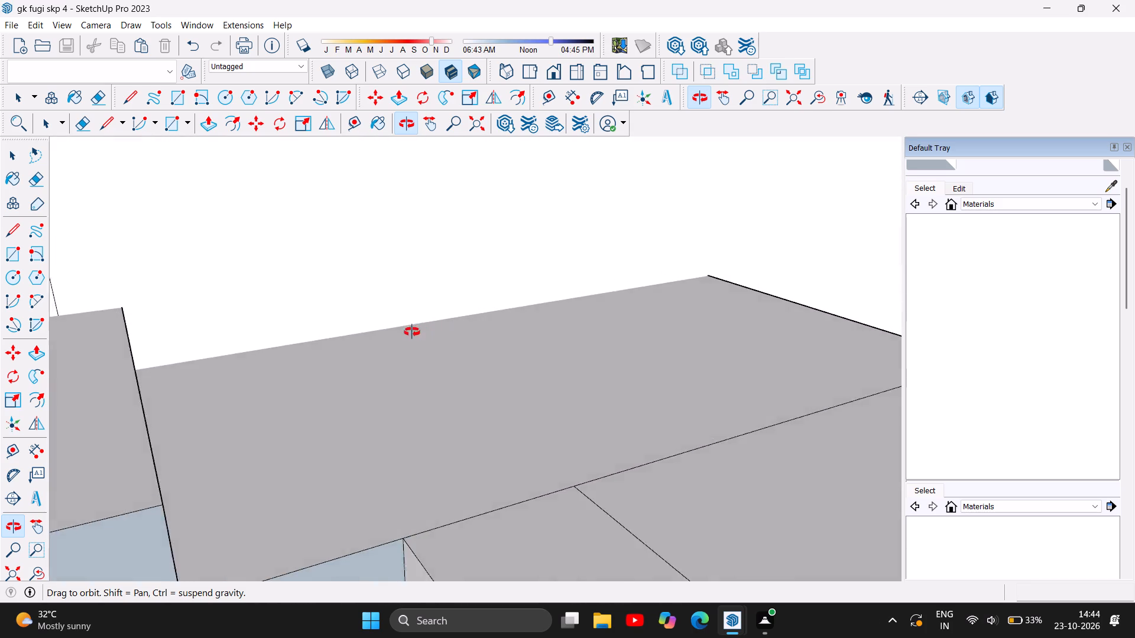
drag(412, 332, 314, 344)
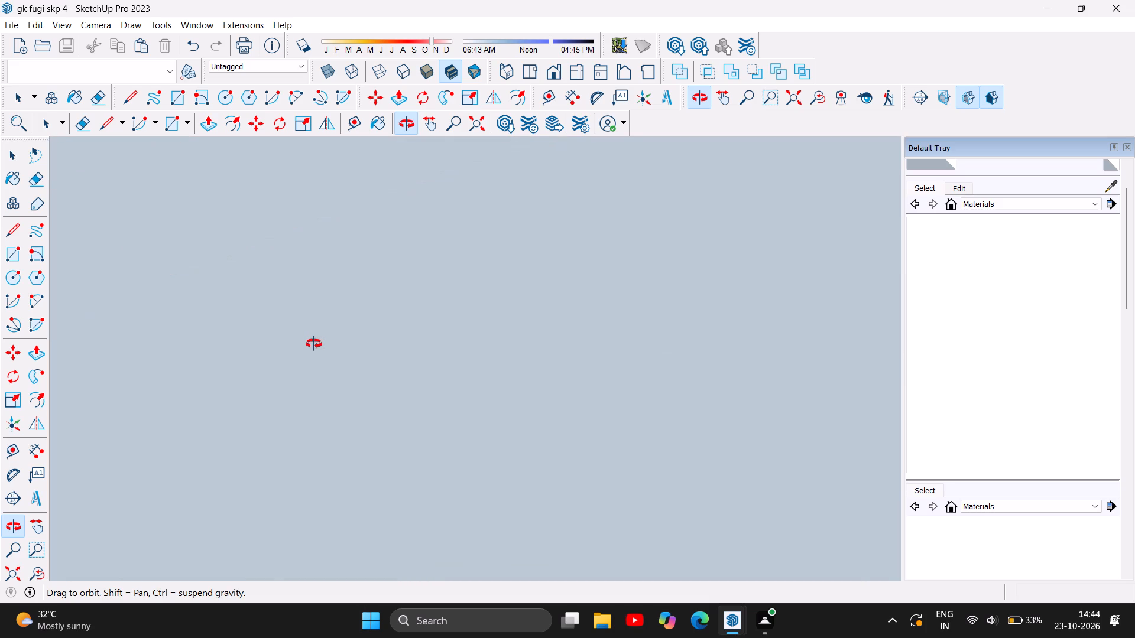
drag(314, 344, 199, 362)
drag(423, 350, 407, 349)
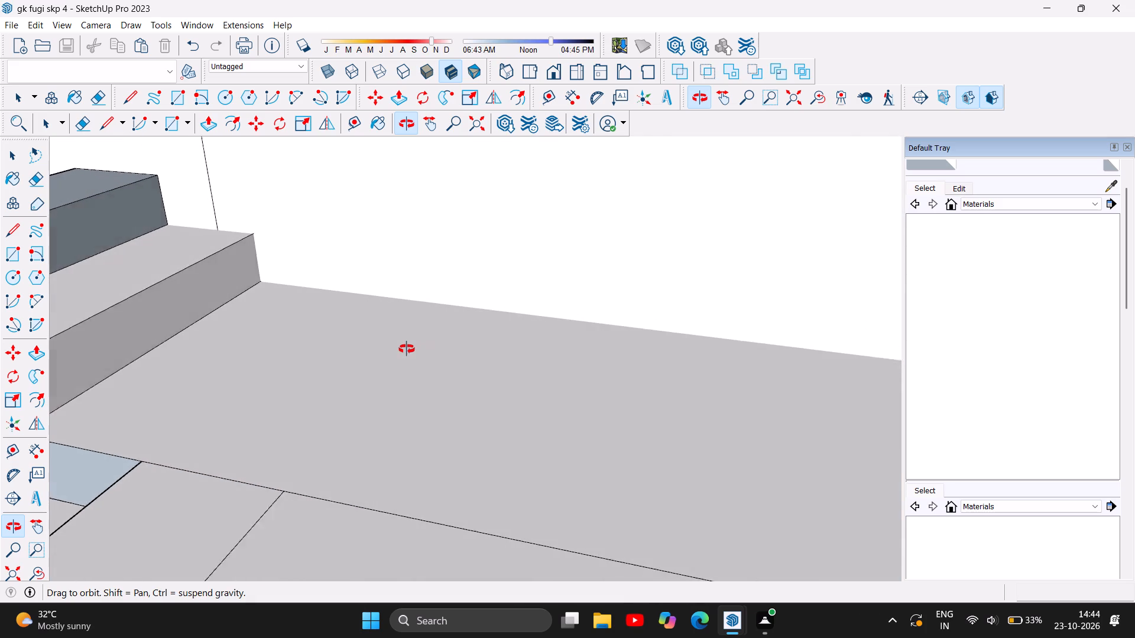
drag(407, 349, 194, 323)
drag(423, 200, 375, 250)
scroll(380, 152, up, 4)
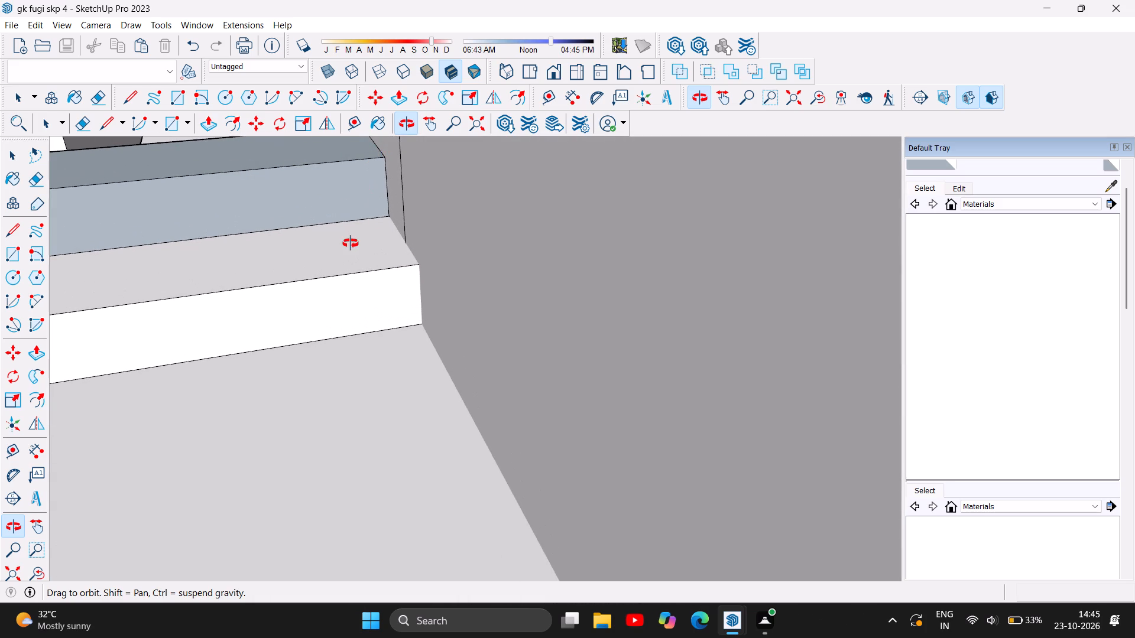
drag(351, 245, 341, 241)
scroll(425, 354, down, 4)
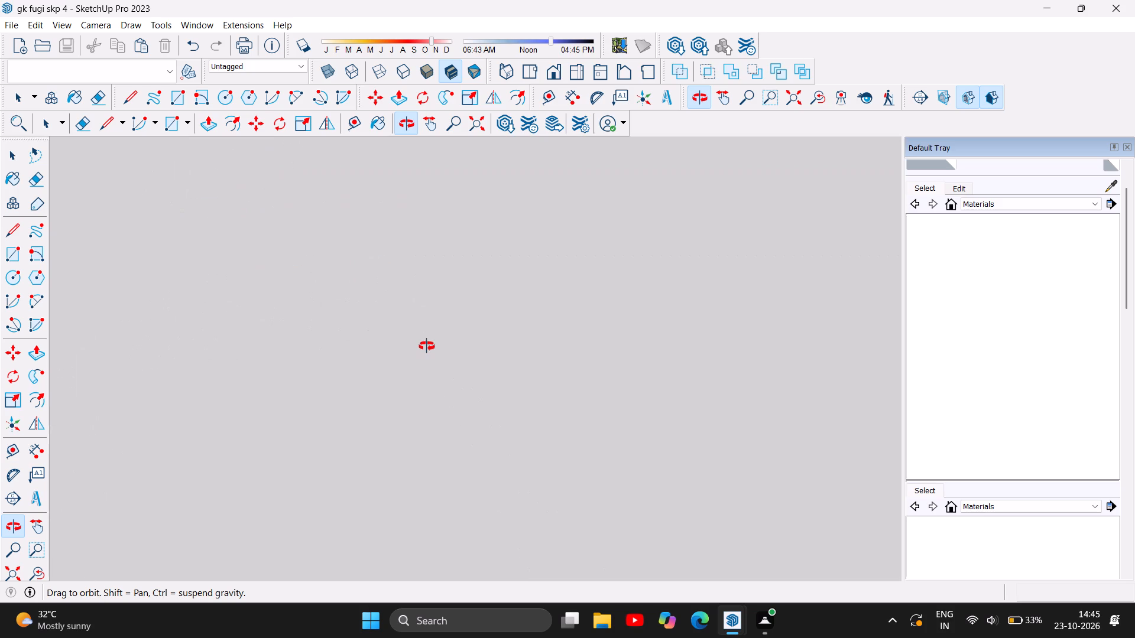
scroll(427, 346, down, 1)
scroll(376, 341, up, 5)
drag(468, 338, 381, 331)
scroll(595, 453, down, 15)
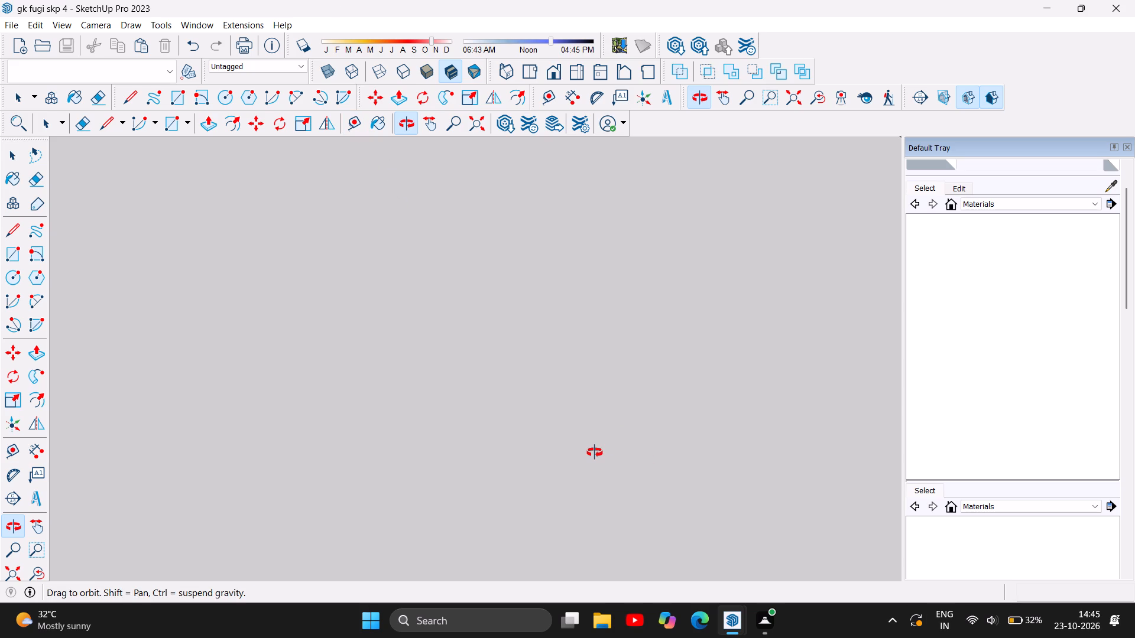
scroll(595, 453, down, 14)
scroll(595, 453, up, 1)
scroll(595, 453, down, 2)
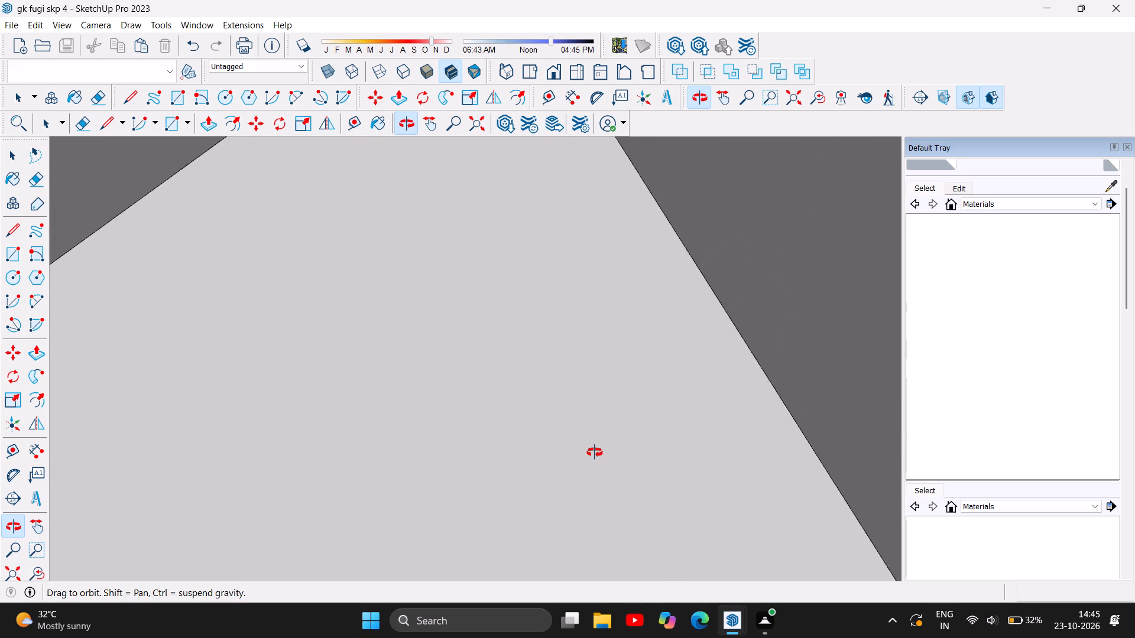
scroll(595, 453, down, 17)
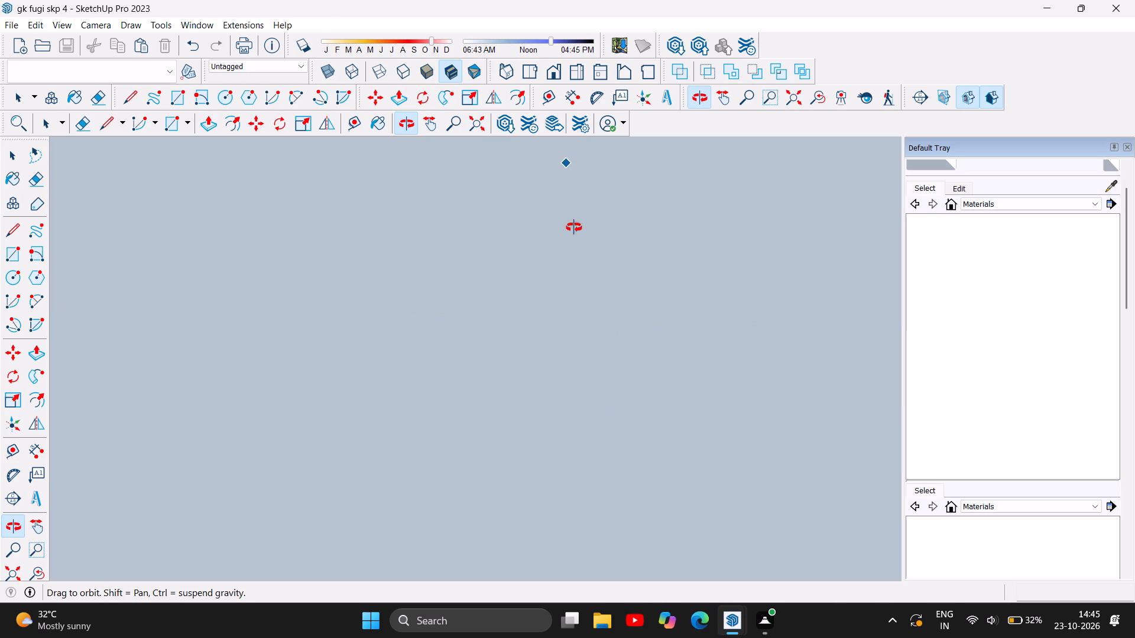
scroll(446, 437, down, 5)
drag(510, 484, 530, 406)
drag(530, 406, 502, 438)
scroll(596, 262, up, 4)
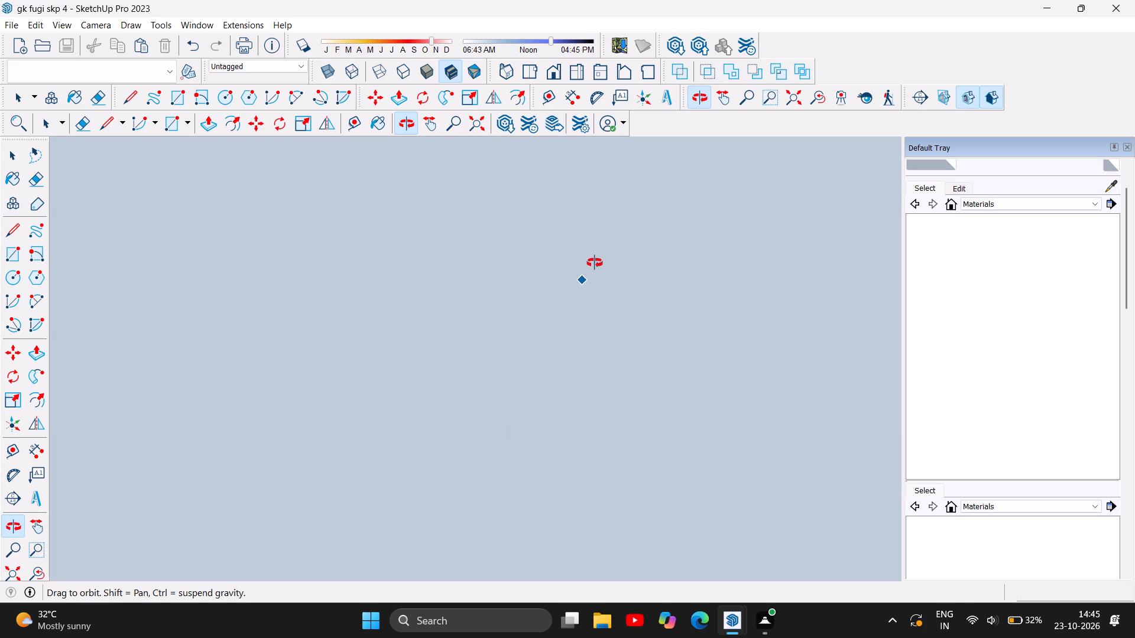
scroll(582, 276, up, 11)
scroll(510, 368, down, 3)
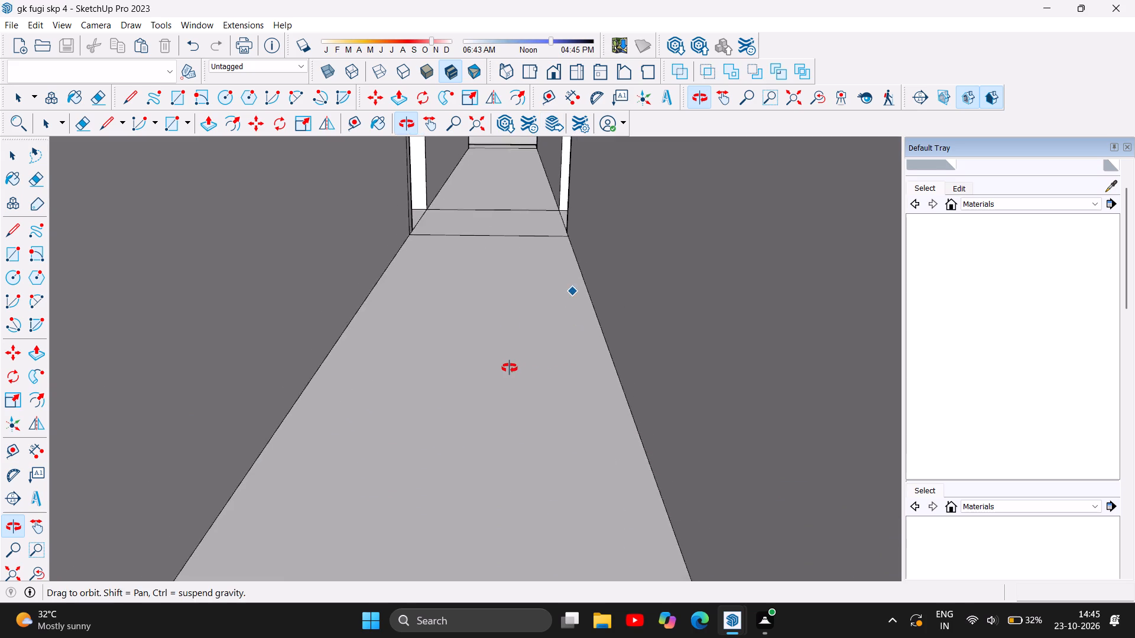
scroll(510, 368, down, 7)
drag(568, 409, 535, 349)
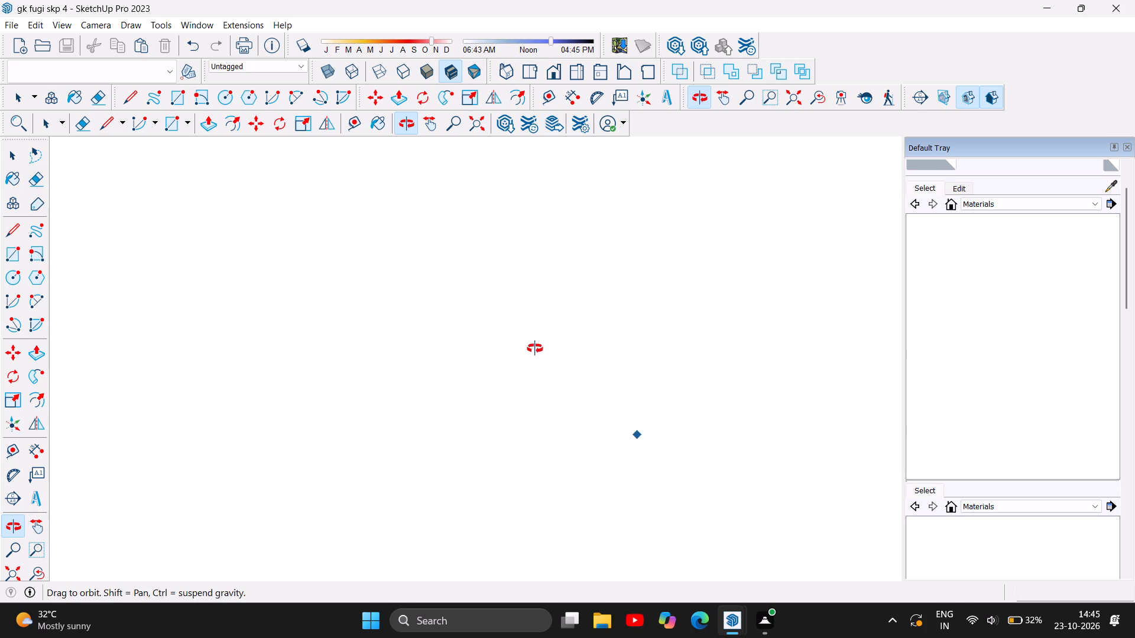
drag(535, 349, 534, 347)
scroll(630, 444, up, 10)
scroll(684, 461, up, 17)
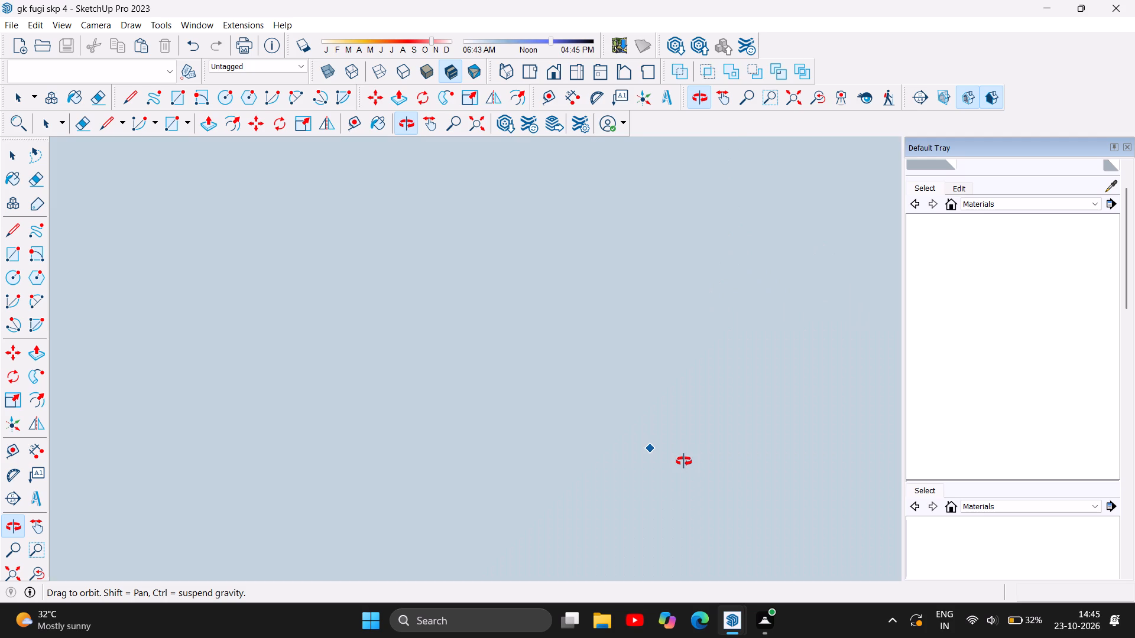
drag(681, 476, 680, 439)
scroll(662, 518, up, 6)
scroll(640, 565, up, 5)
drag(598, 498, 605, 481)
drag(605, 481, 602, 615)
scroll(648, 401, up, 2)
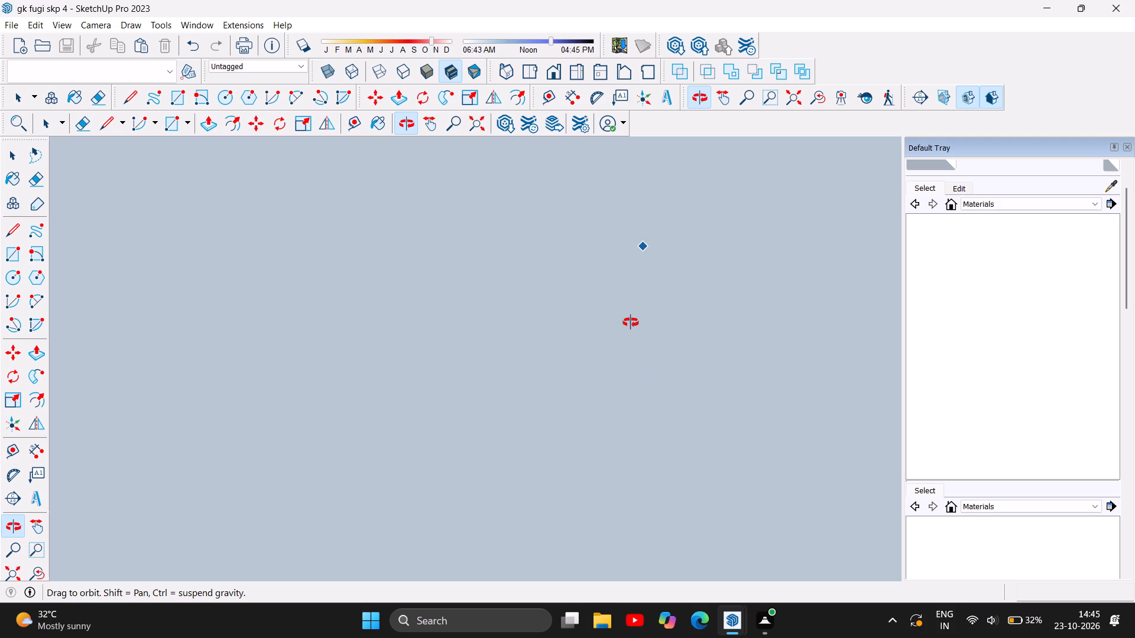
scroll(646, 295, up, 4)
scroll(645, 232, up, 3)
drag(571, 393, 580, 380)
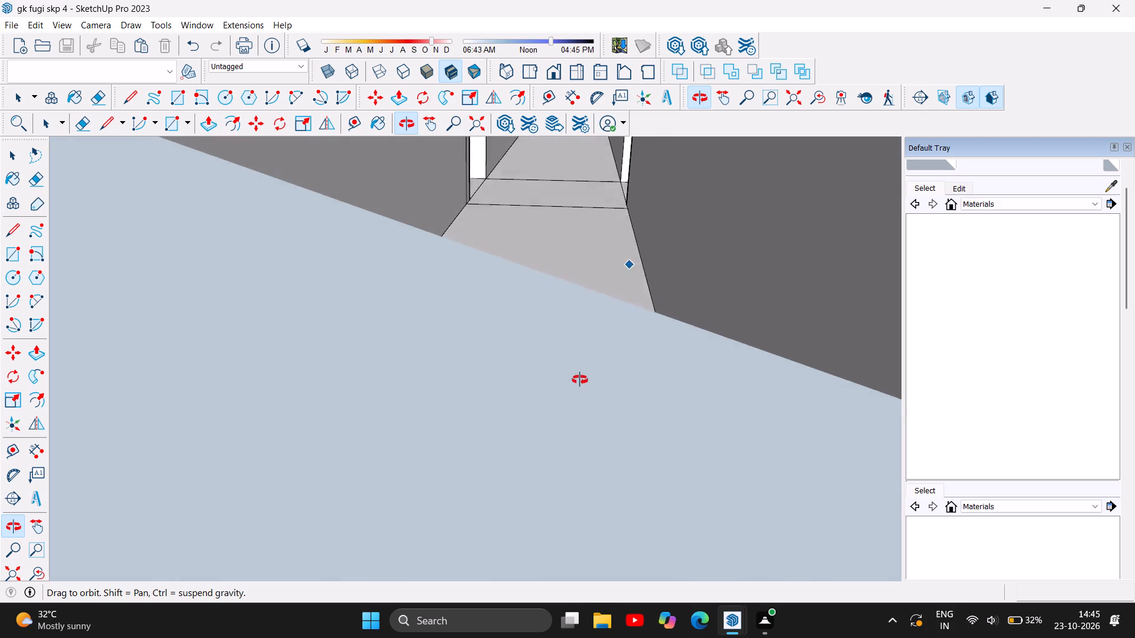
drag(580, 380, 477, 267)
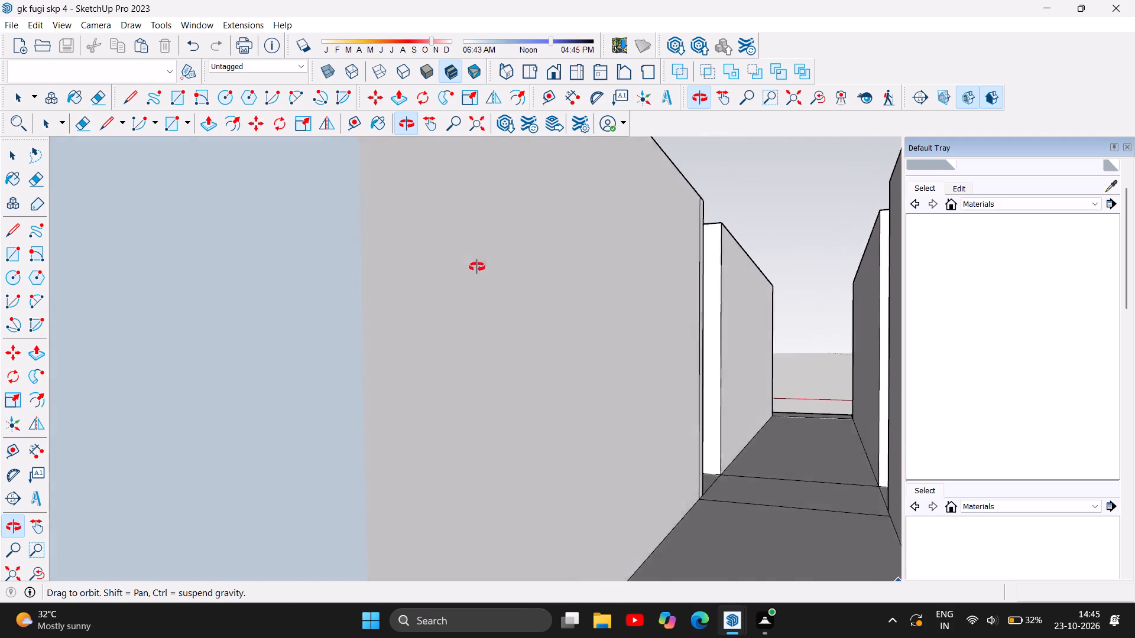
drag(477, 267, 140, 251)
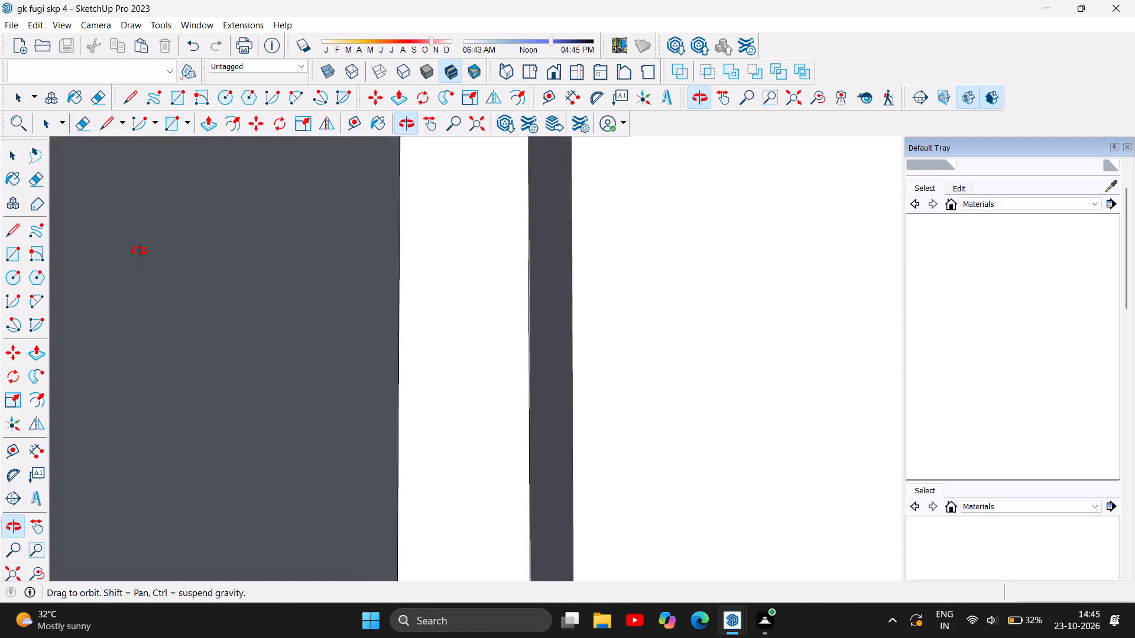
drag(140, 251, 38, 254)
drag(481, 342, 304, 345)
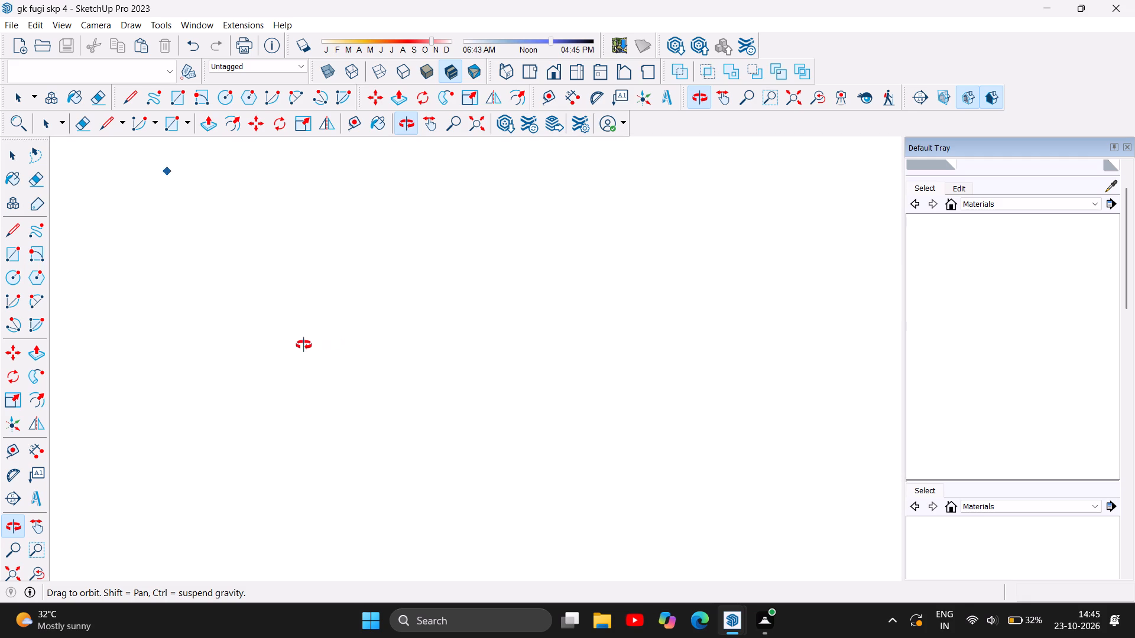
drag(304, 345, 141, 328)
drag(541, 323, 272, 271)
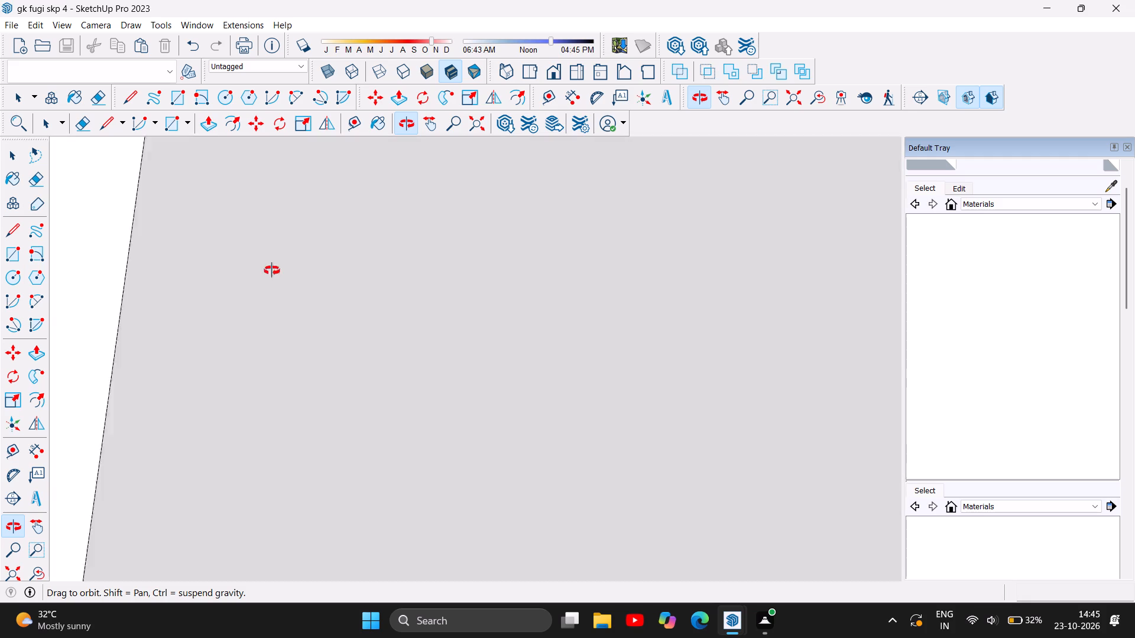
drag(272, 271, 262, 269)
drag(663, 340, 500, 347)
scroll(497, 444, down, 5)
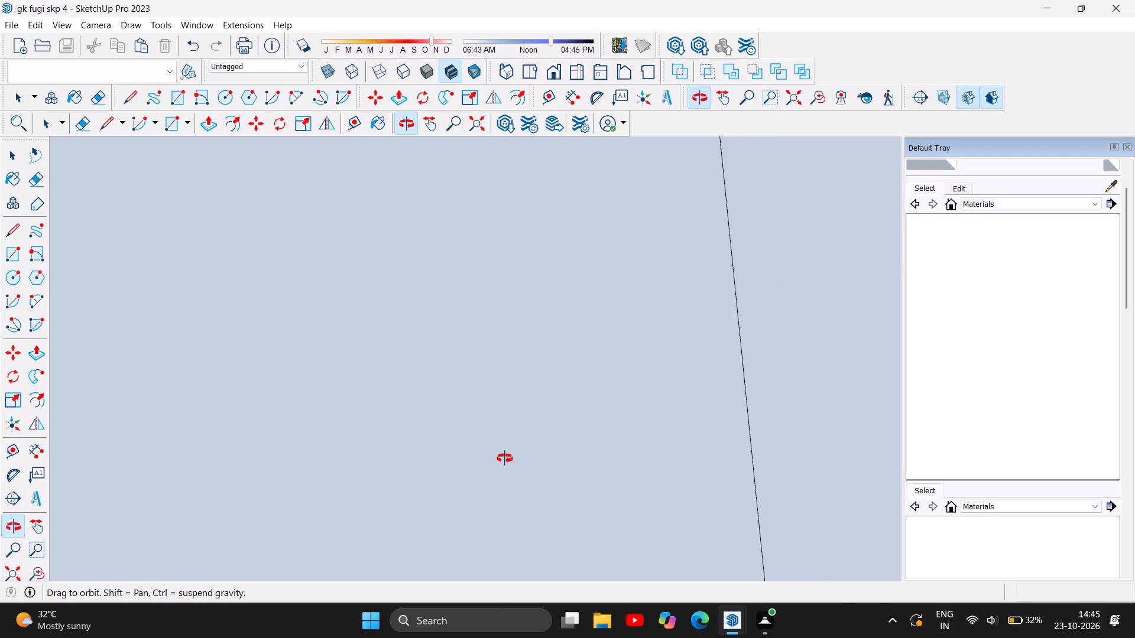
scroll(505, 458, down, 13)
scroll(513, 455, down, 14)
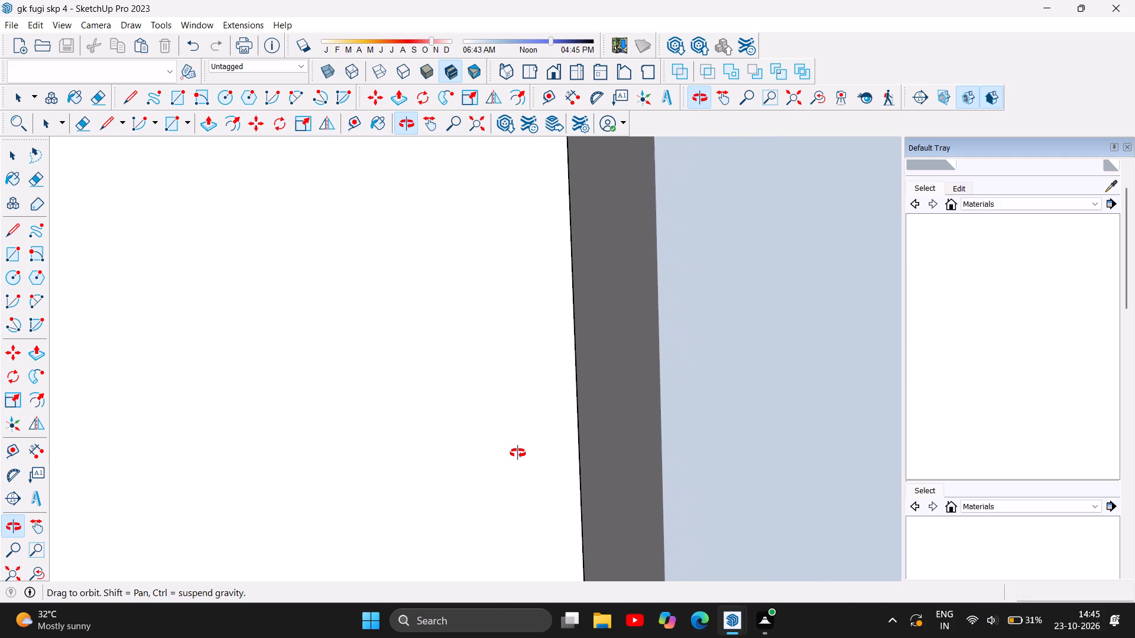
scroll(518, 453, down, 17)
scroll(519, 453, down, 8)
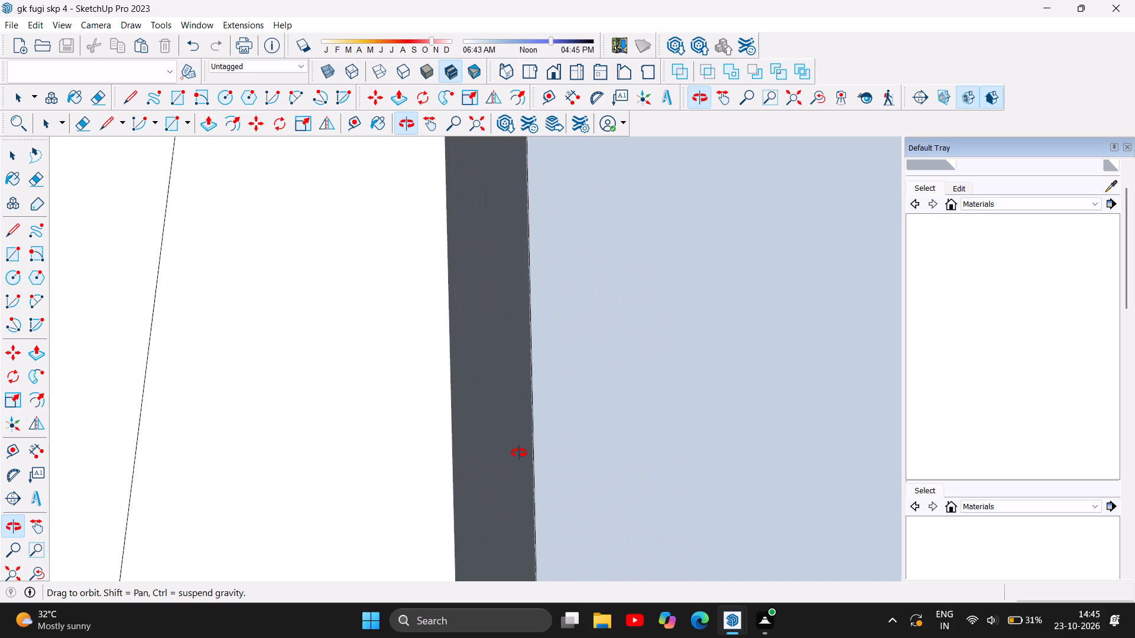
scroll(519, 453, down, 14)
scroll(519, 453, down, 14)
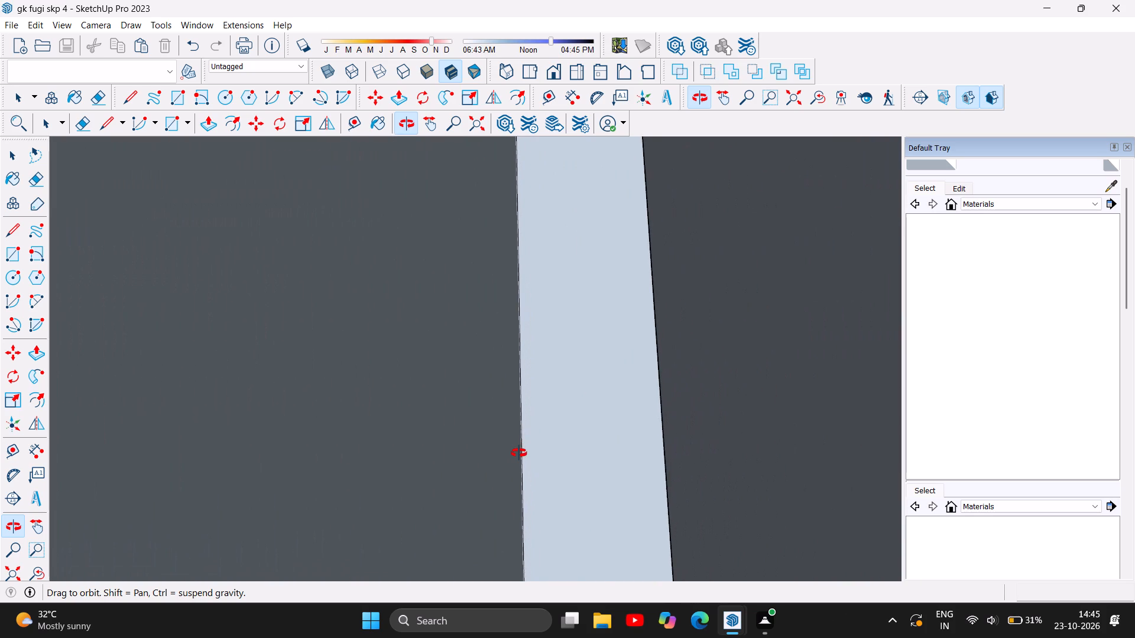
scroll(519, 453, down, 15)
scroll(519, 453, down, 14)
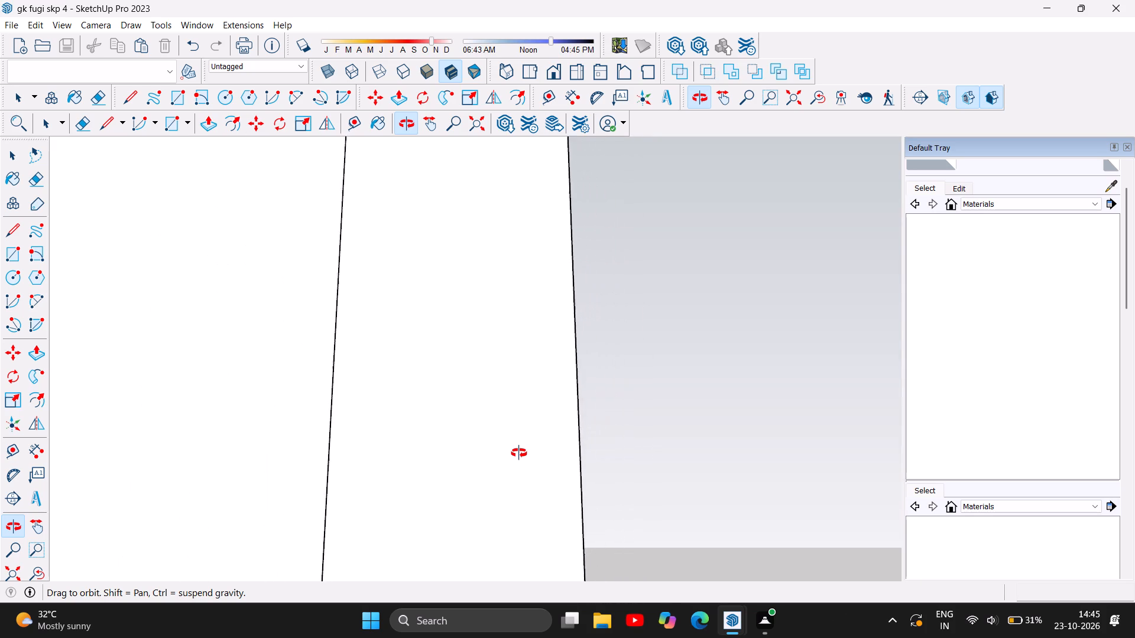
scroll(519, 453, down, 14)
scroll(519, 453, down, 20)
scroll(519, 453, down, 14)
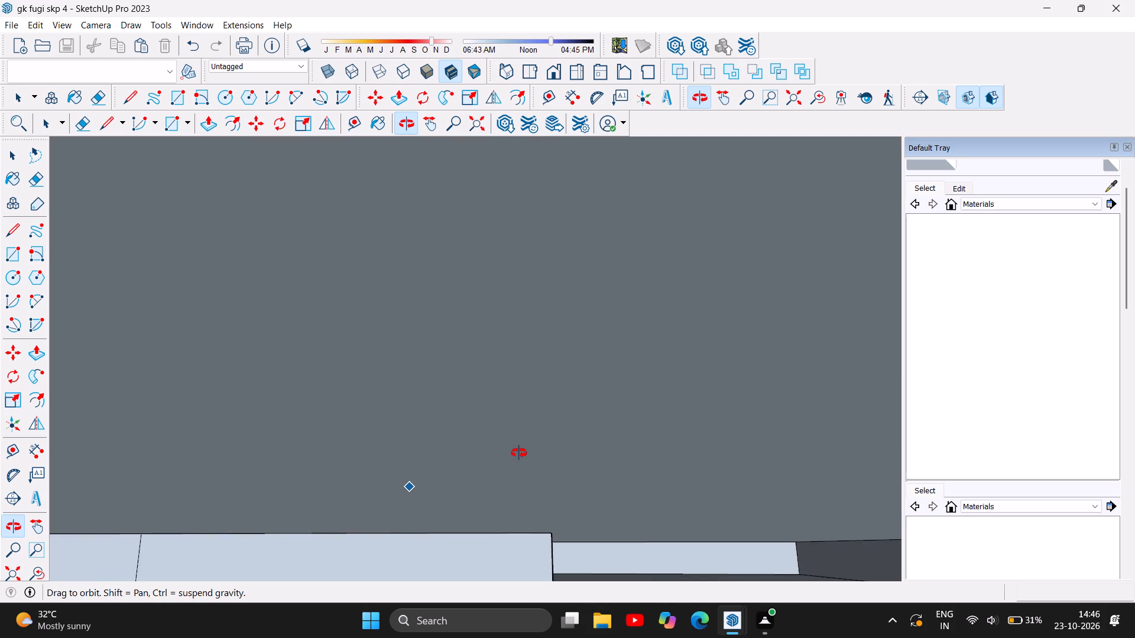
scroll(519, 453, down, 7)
Examine the whole house from above and from the front, including the central staircase at the far end of the ground-floor corridor.
drag(566, 451, 553, 561)
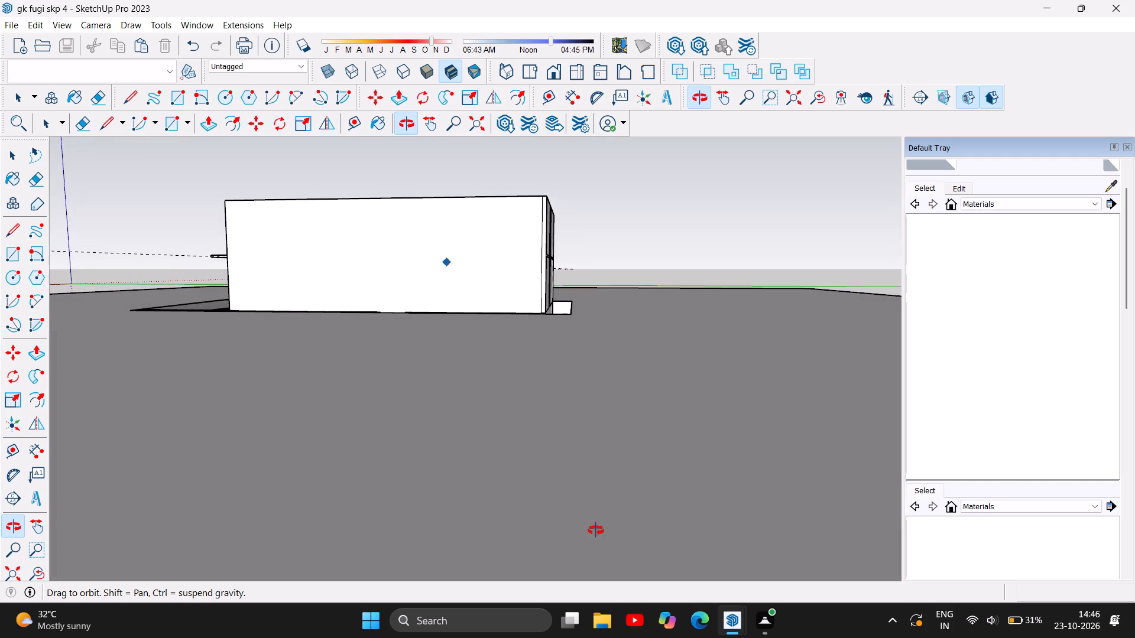
scroll(594, 537, down, 6)
drag(380, 371, 730, 542)
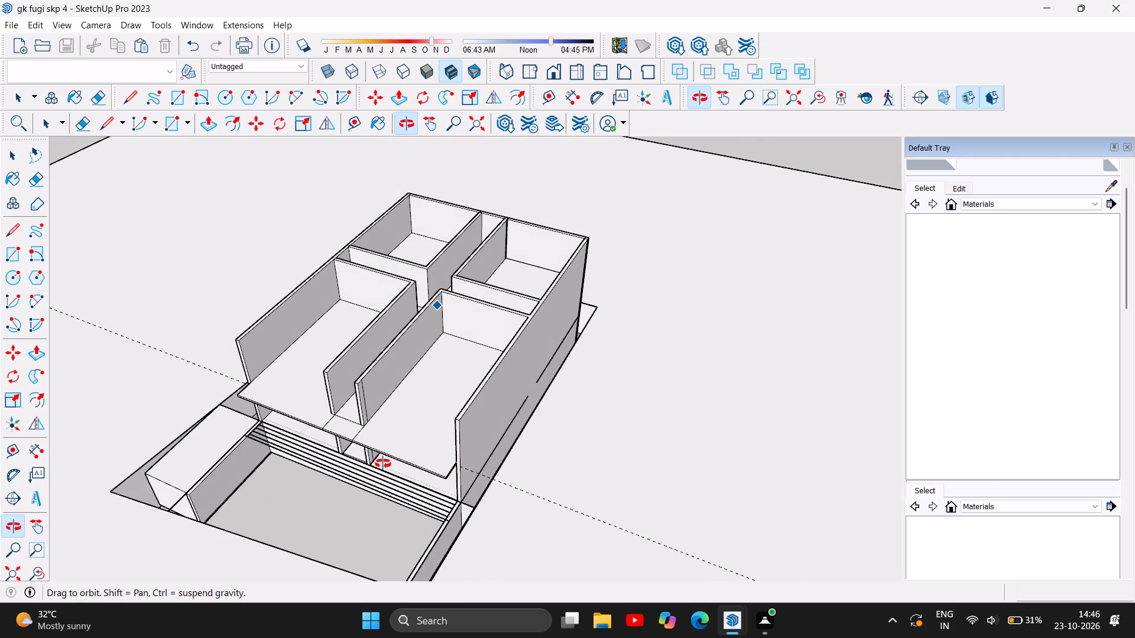
scroll(382, 464, up, 1)
drag(293, 426, 491, 412)
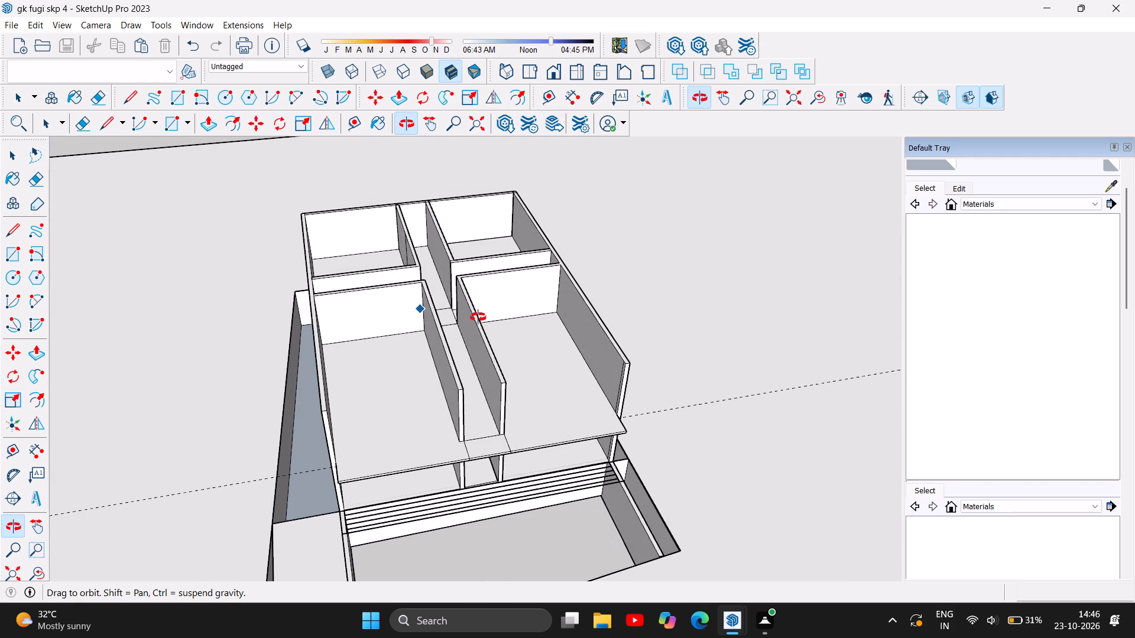
drag(513, 455, 441, 332)
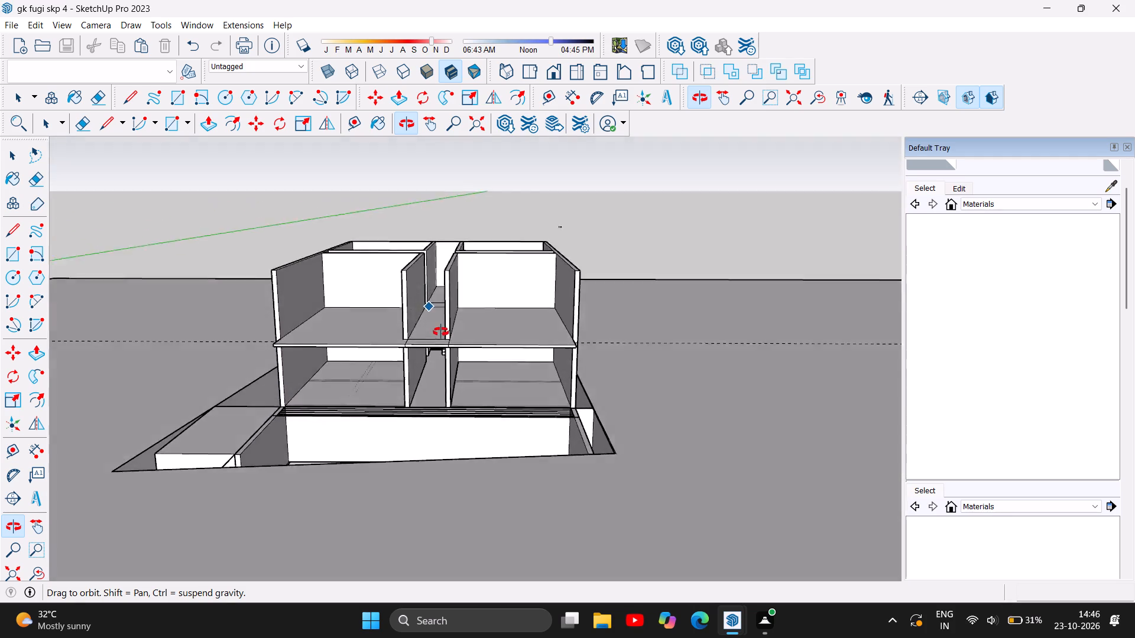
drag(441, 332, 454, 301)
drag(437, 343, 445, 314)
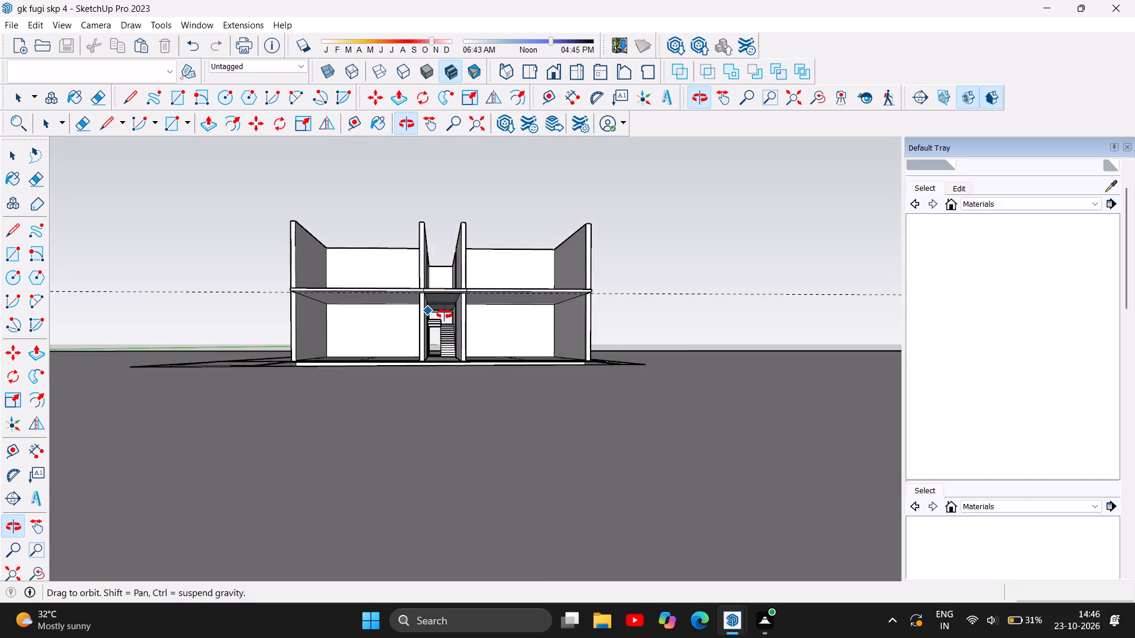
drag(445, 314, 440, 321)
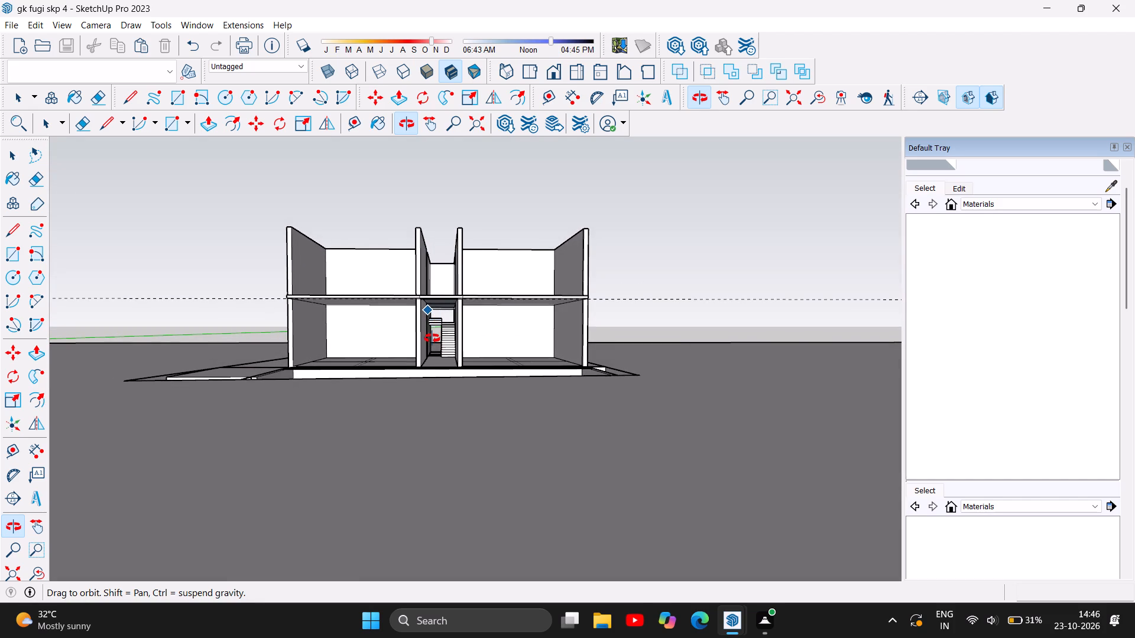
scroll(434, 344, up, 1)
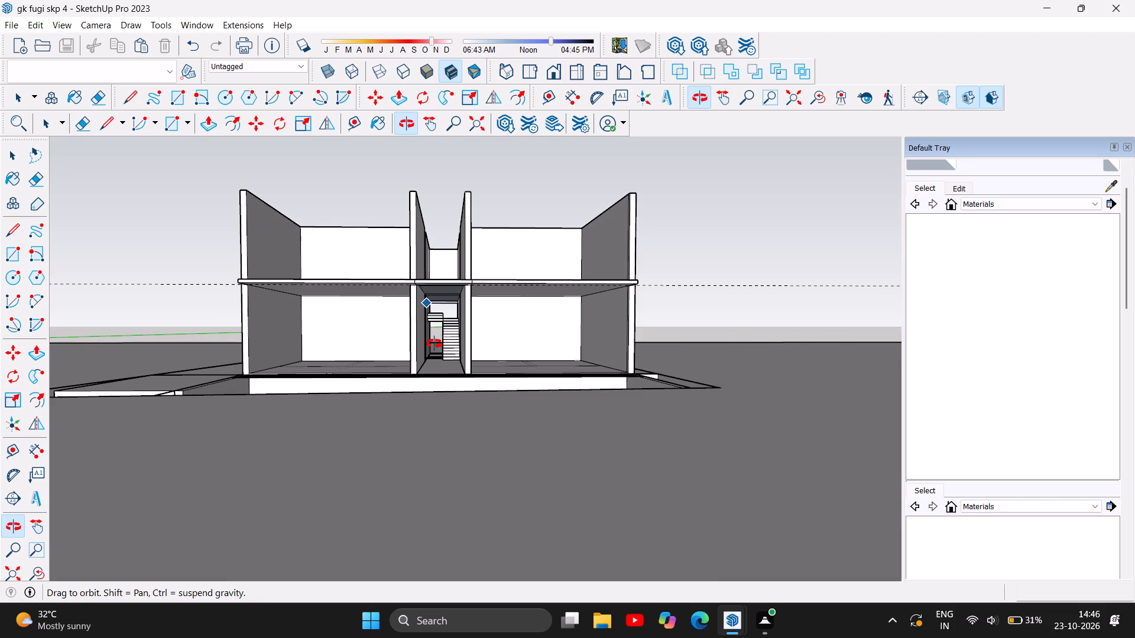
scroll(434, 344, up, 1)
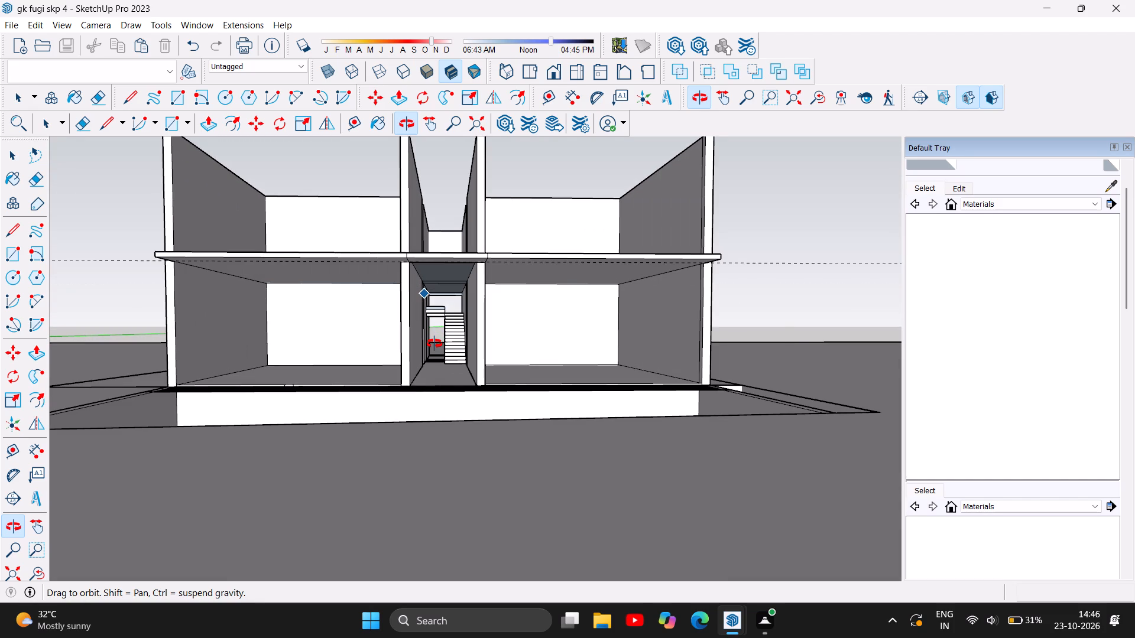
scroll(434, 344, up, 1)
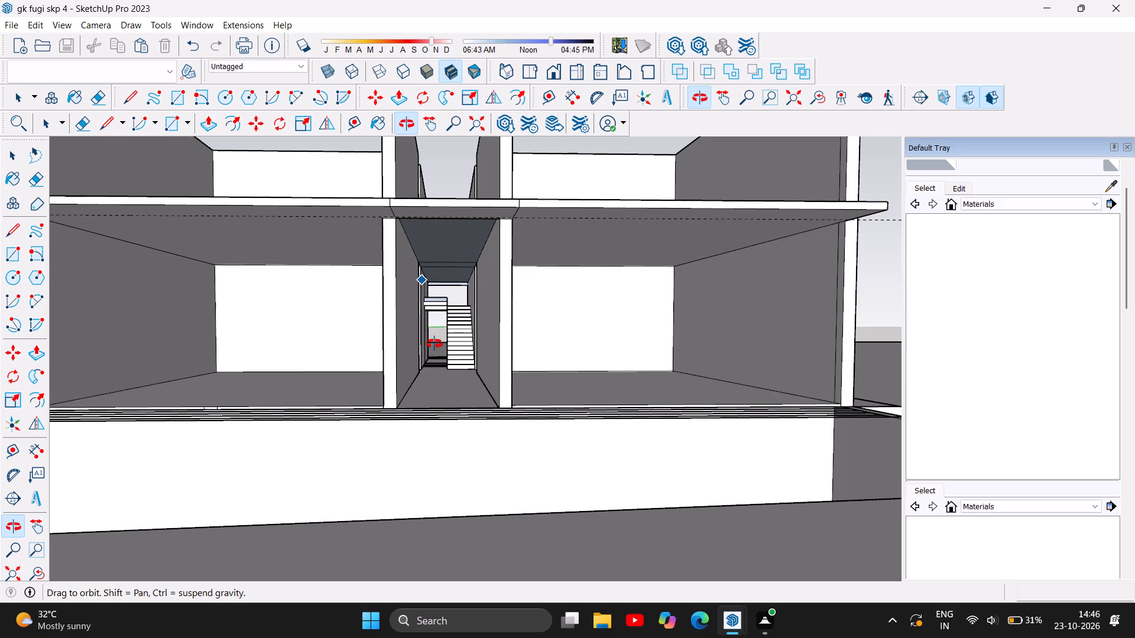
scroll(434, 344, up, 1)
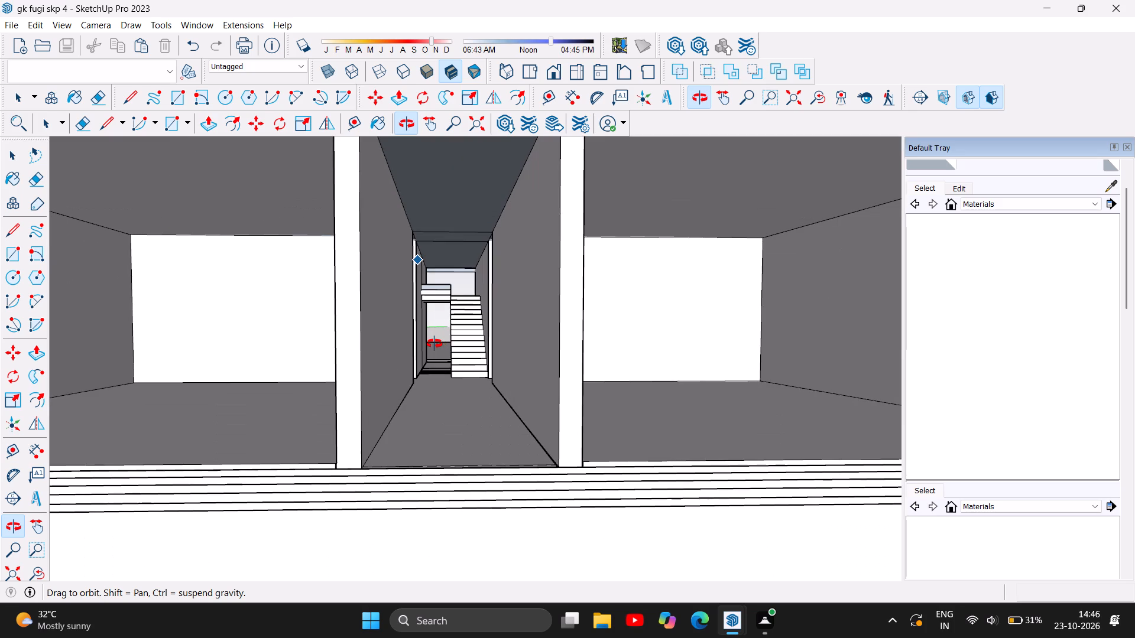
scroll(434, 344, up, 1)
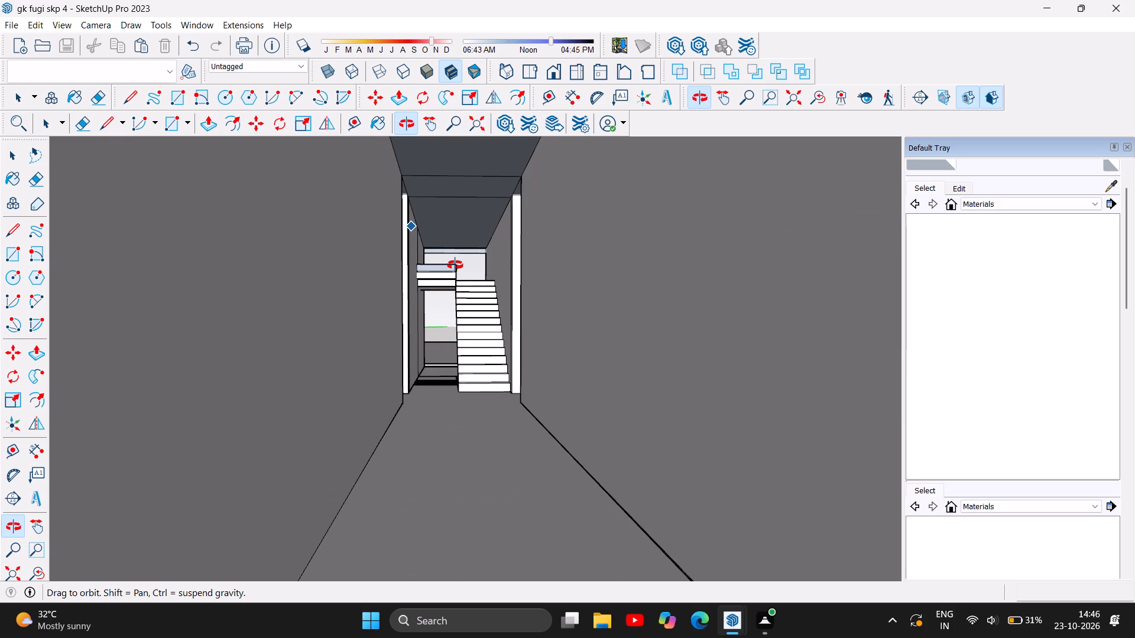
Examine the central staircase from the corridor, including the upper-flight steps' undersides and where their ends meet the side wall.
scroll(455, 265, up, 3)
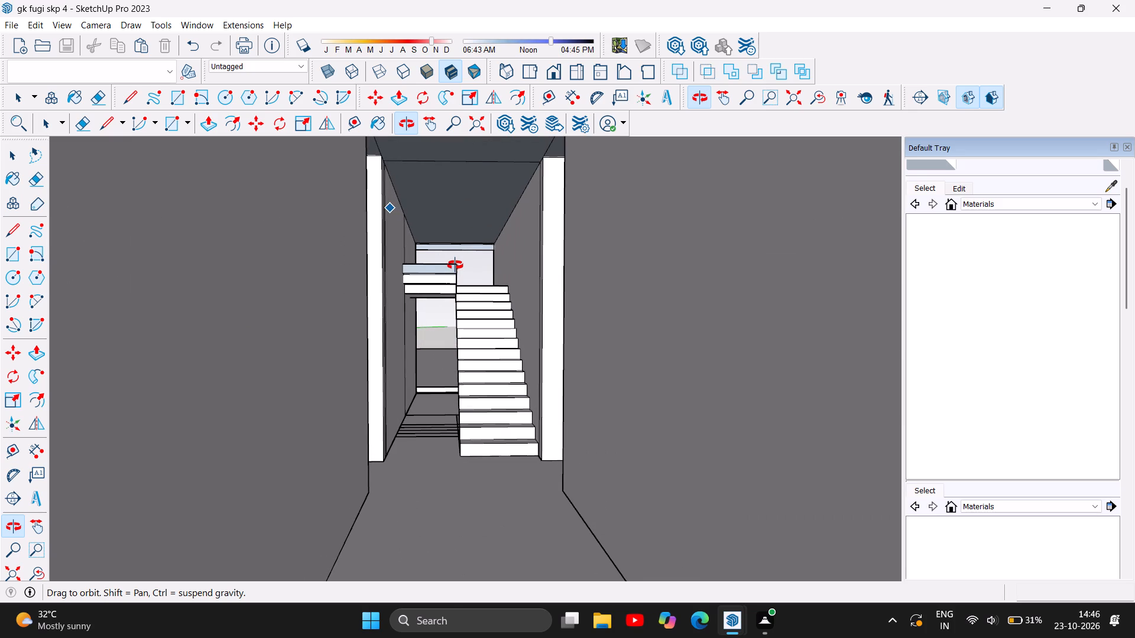
scroll(429, 263, up, 1)
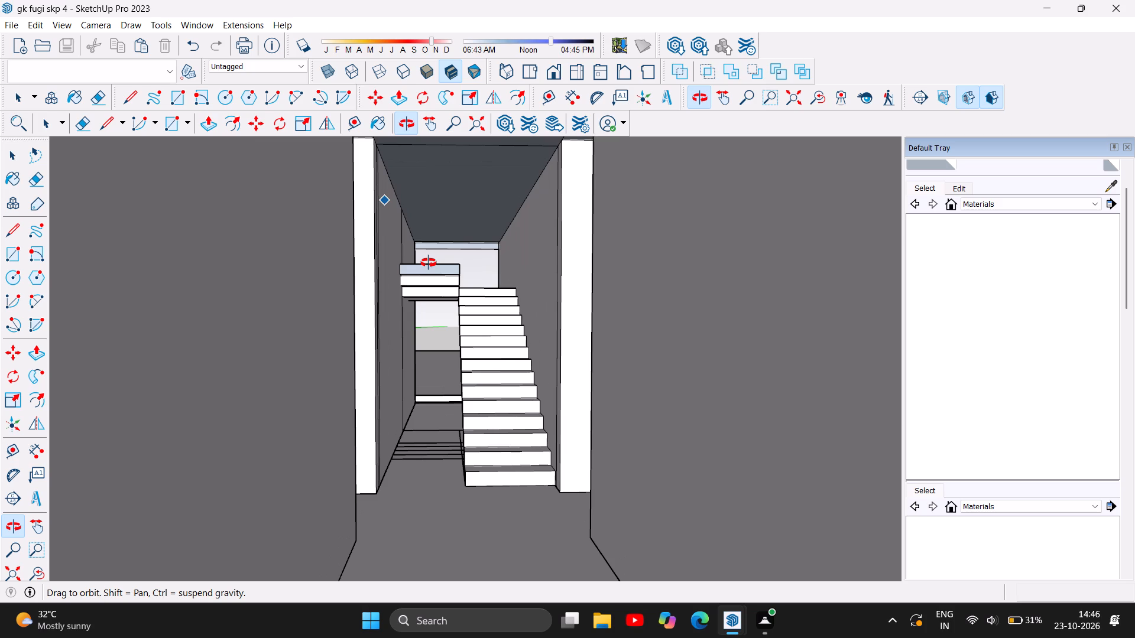
scroll(429, 263, up, 1)
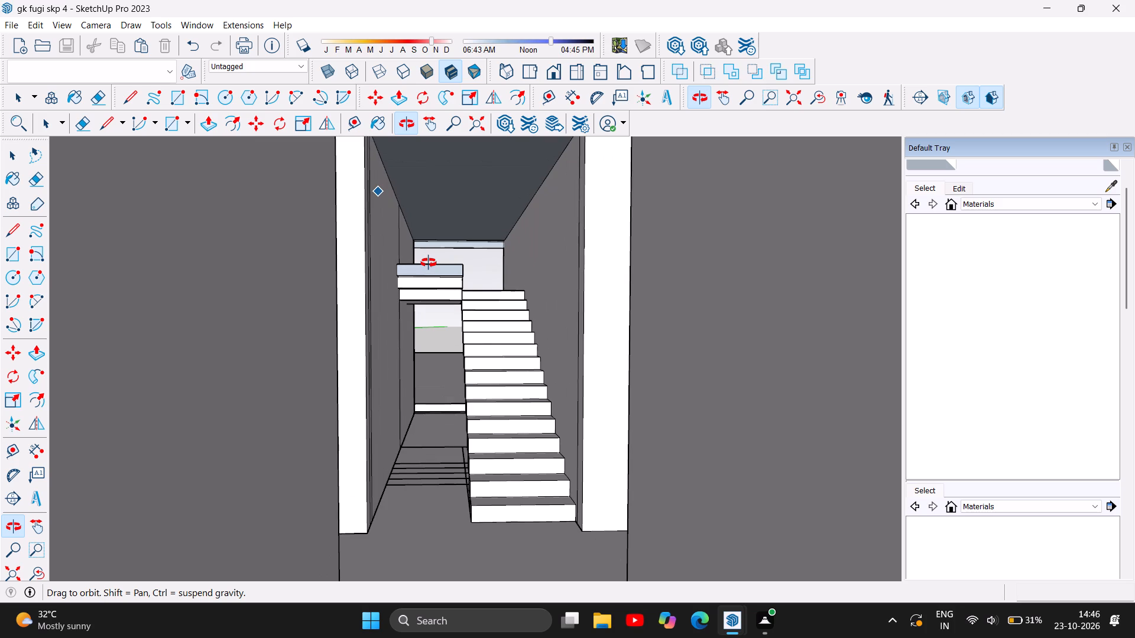
scroll(429, 263, up, 2)
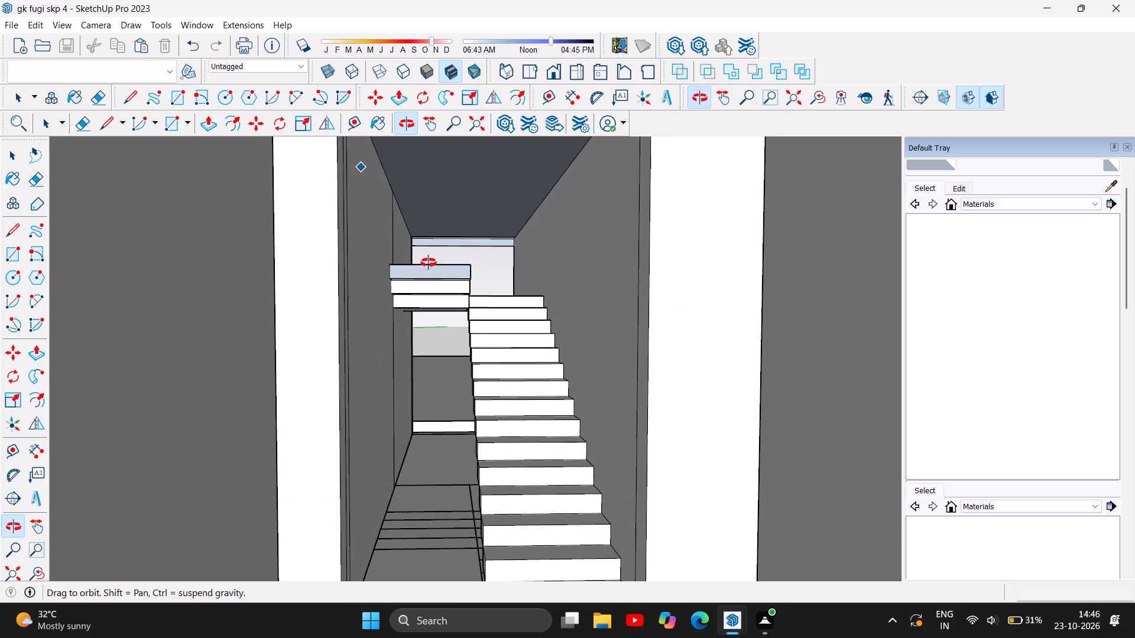
scroll(429, 263, up, 1)
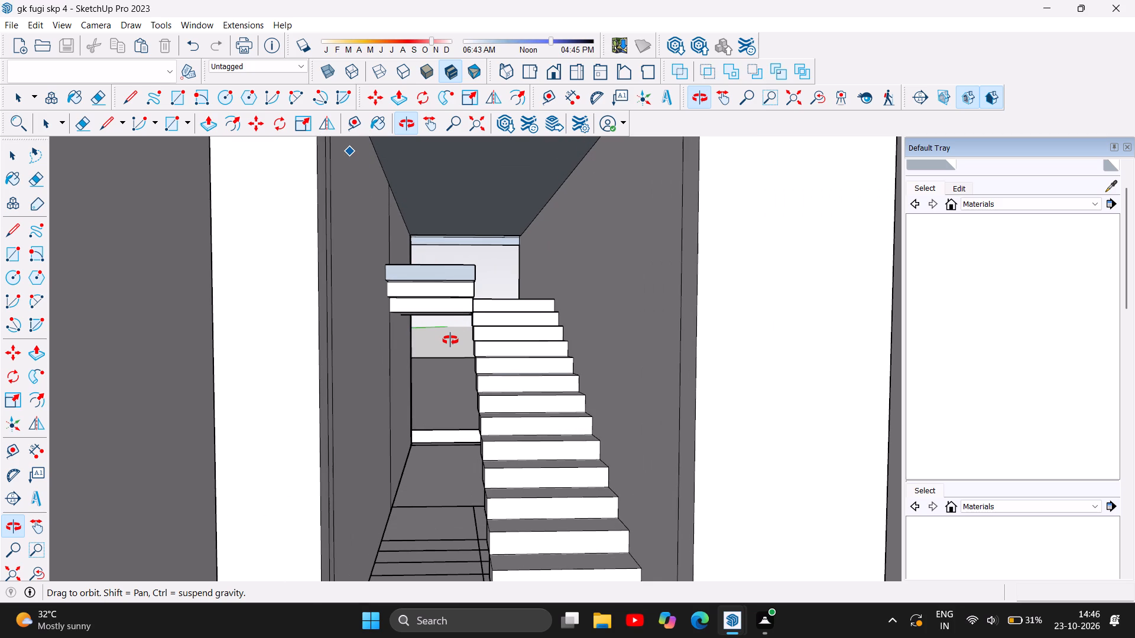
scroll(450, 340, up, 1)
scroll(450, 340, down, 1)
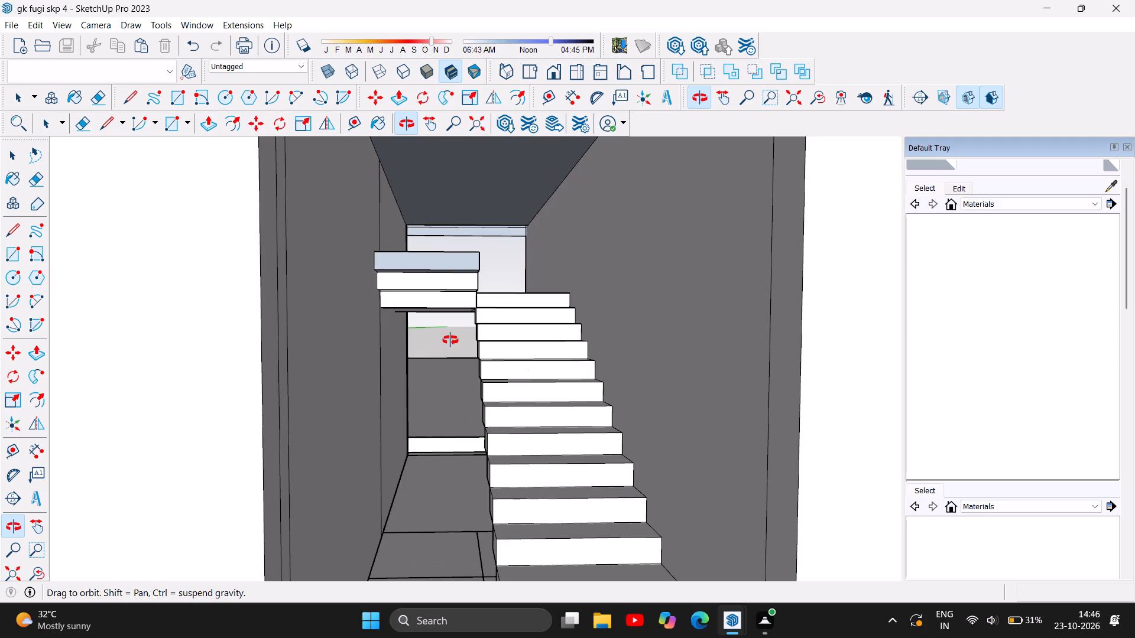
scroll(484, 316, up, 1)
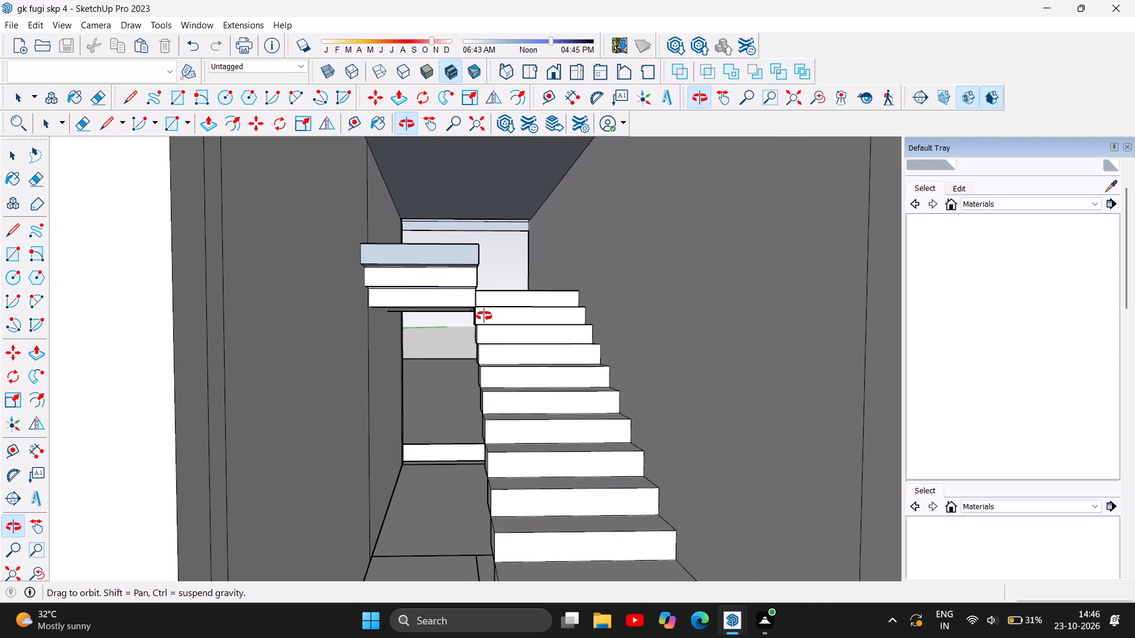
scroll(484, 316, up, 4)
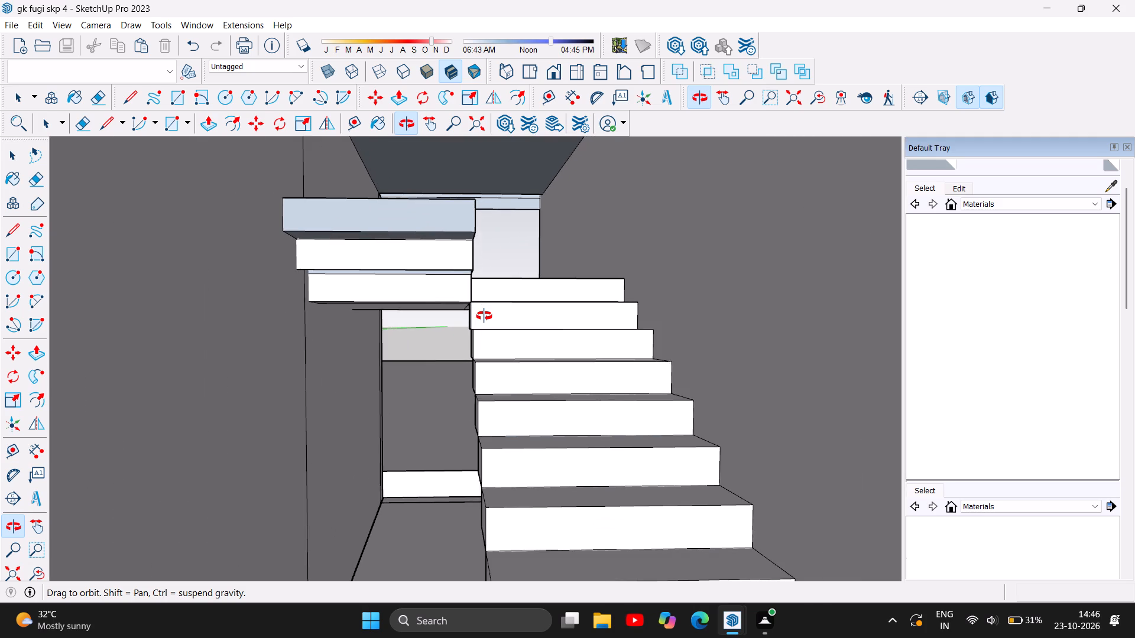
drag(432, 311, 443, 235)
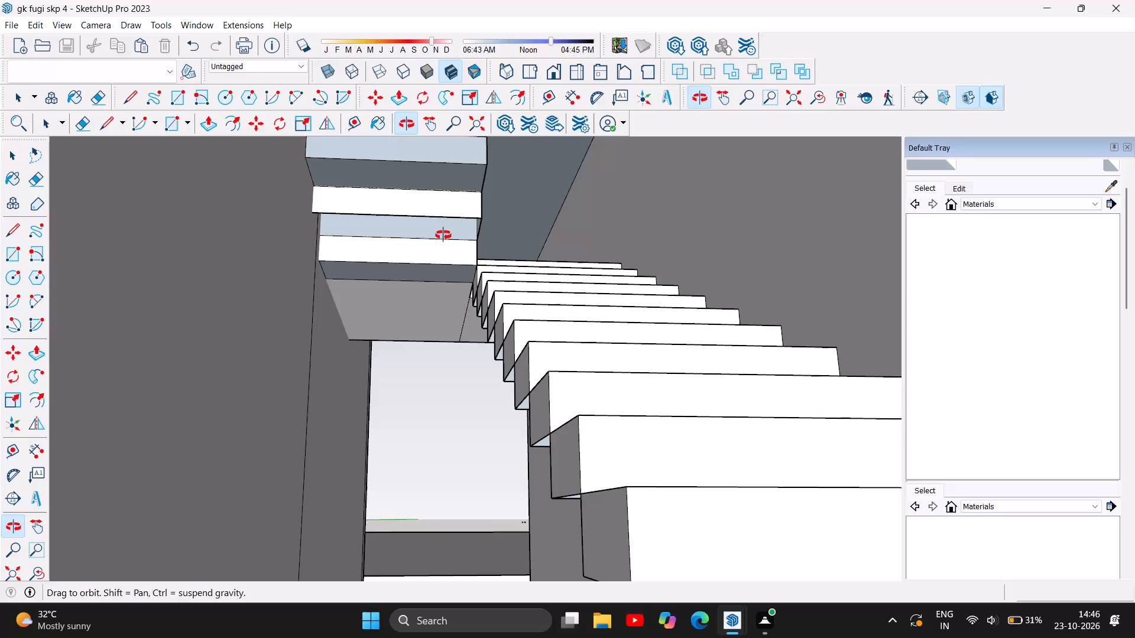
drag(443, 235, 354, 283)
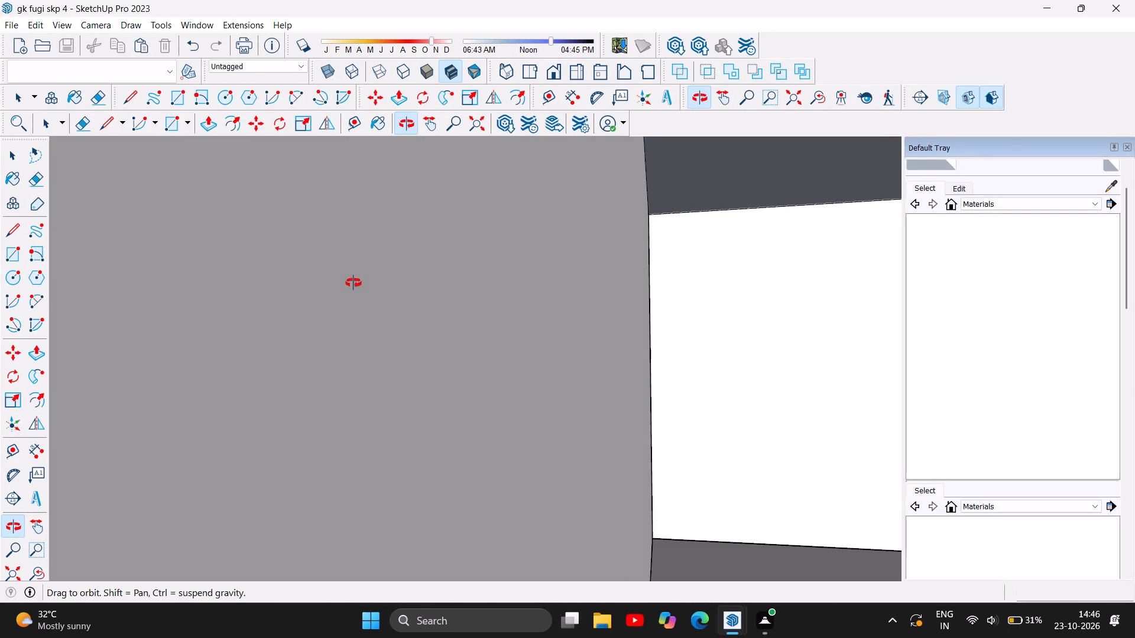
drag(354, 283, 404, 292)
drag(393, 219, 392, 230)
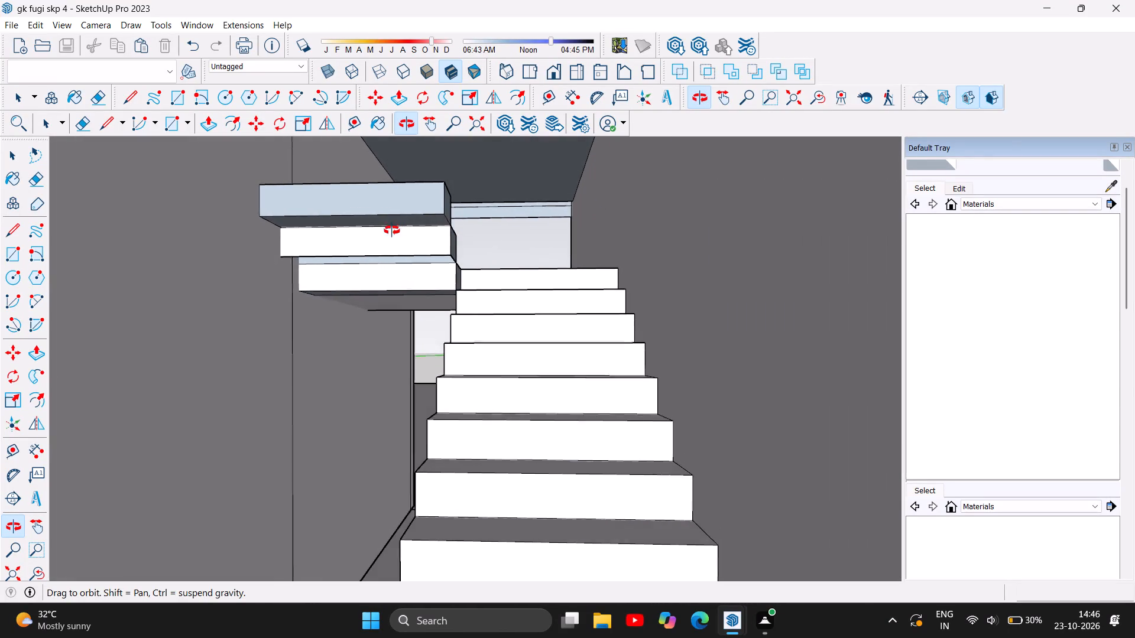
drag(392, 230, 387, 261)
drag(386, 263, 386, 264)
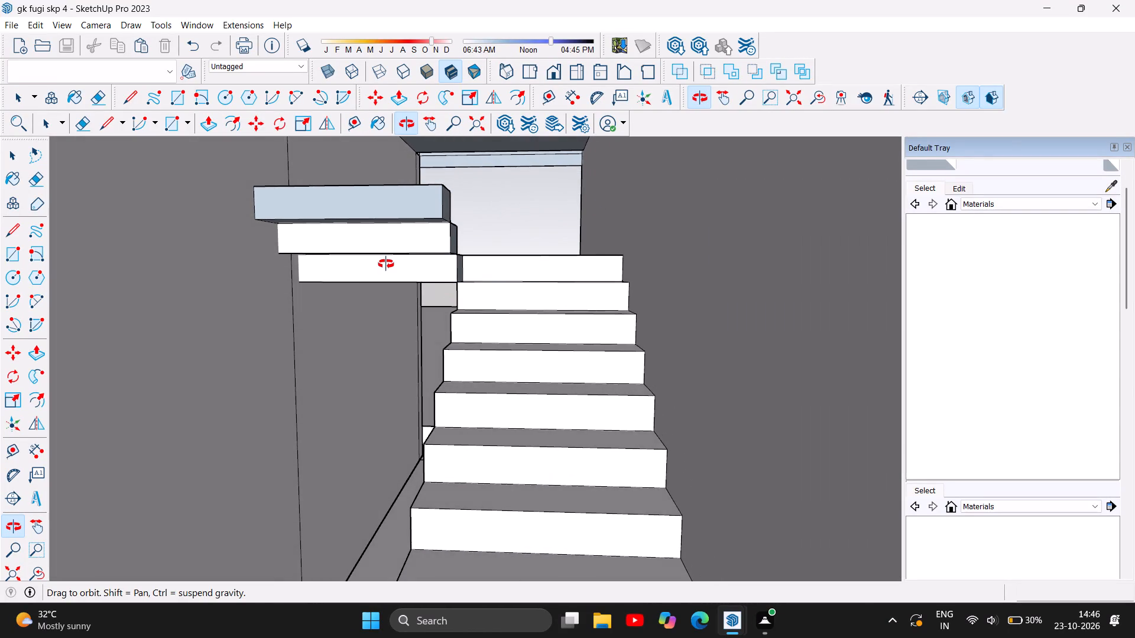
drag(386, 264, 433, 325)
drag(487, 269, 424, 271)
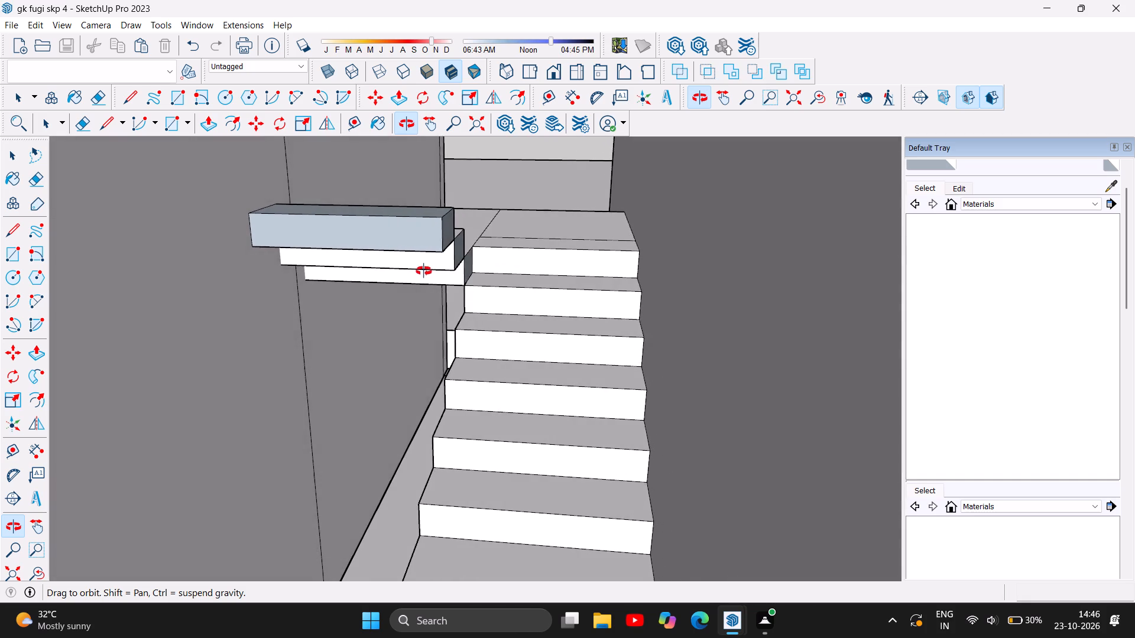
drag(424, 271, 550, 281)
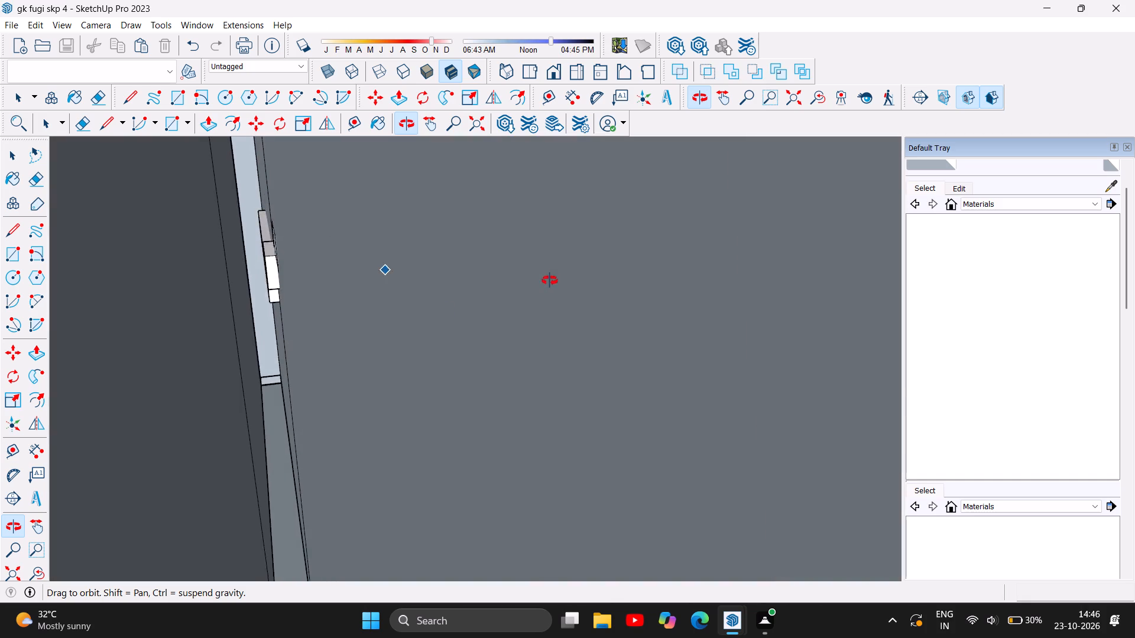
drag(550, 281, 585, 292)
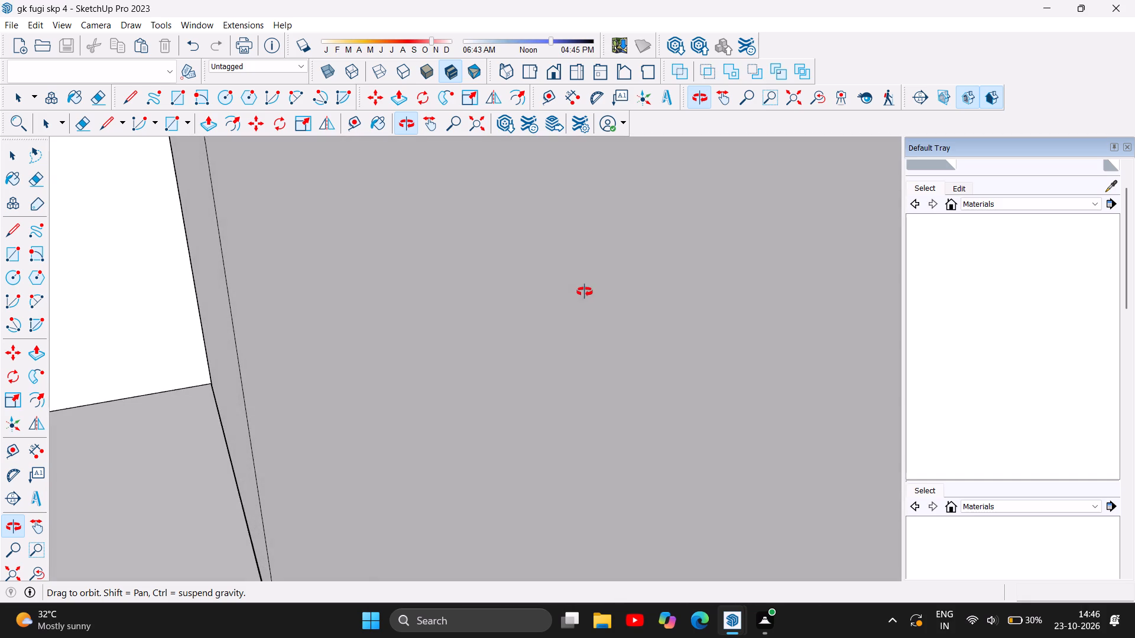
drag(585, 292, 559, 303)
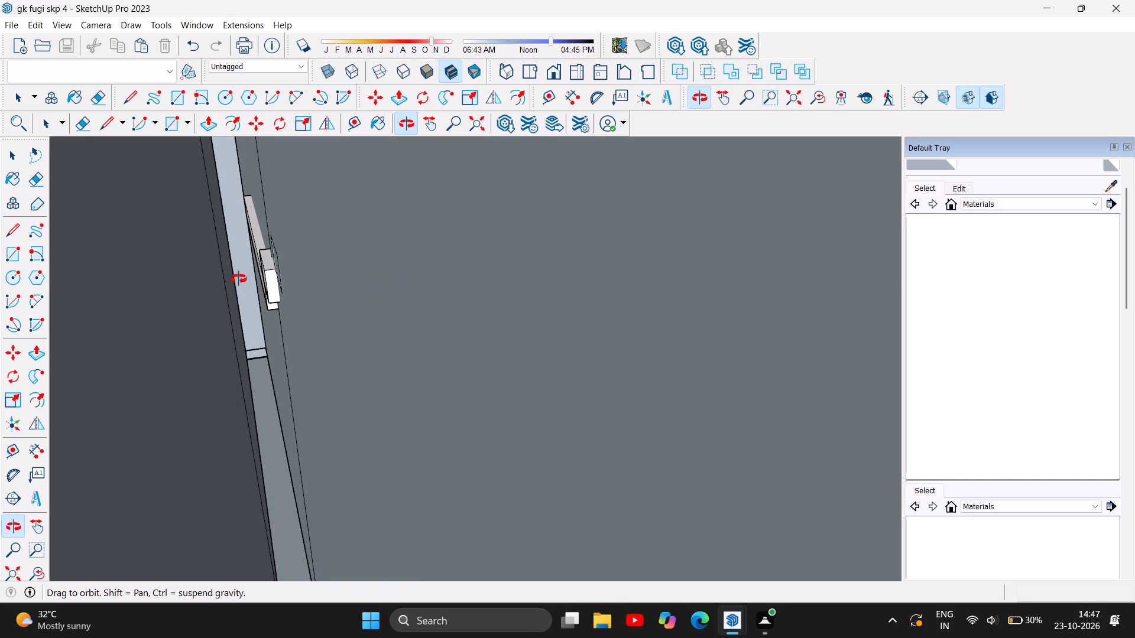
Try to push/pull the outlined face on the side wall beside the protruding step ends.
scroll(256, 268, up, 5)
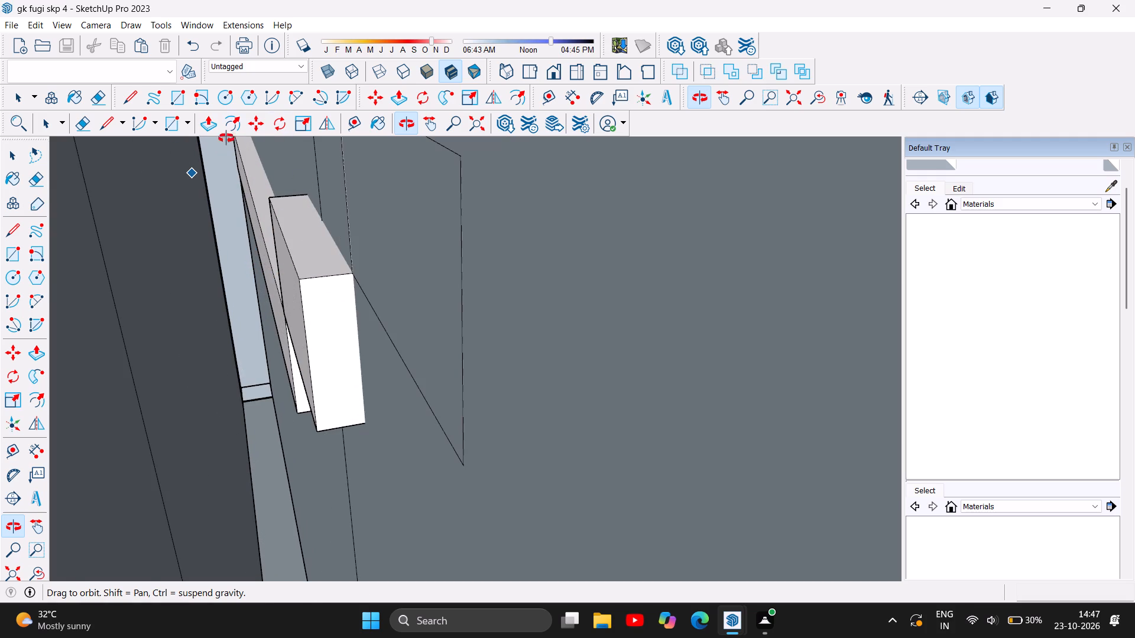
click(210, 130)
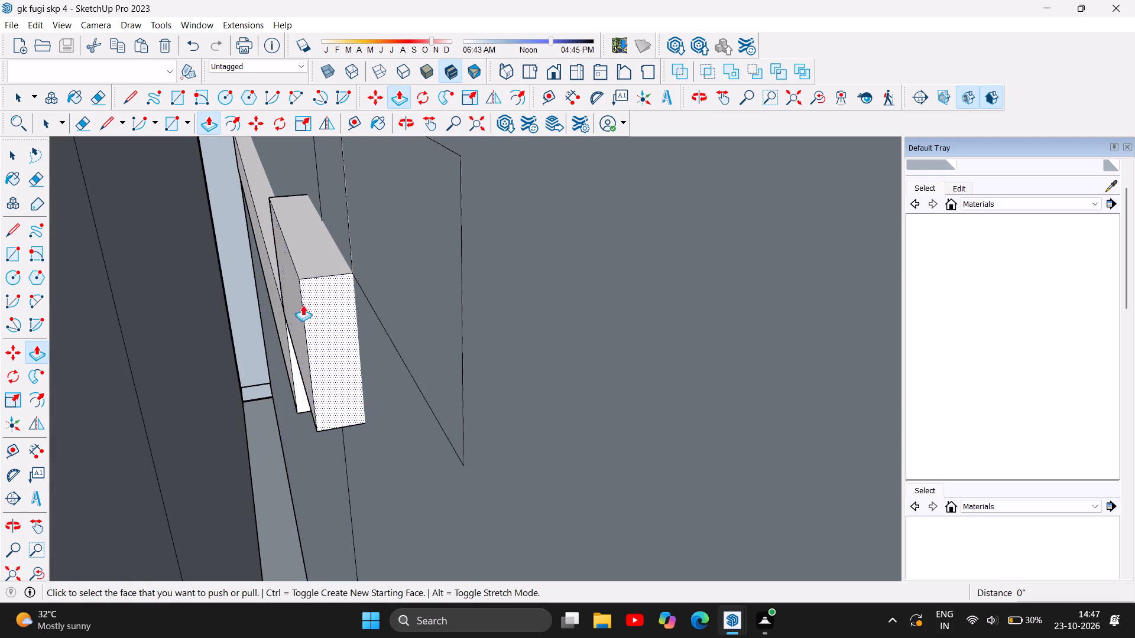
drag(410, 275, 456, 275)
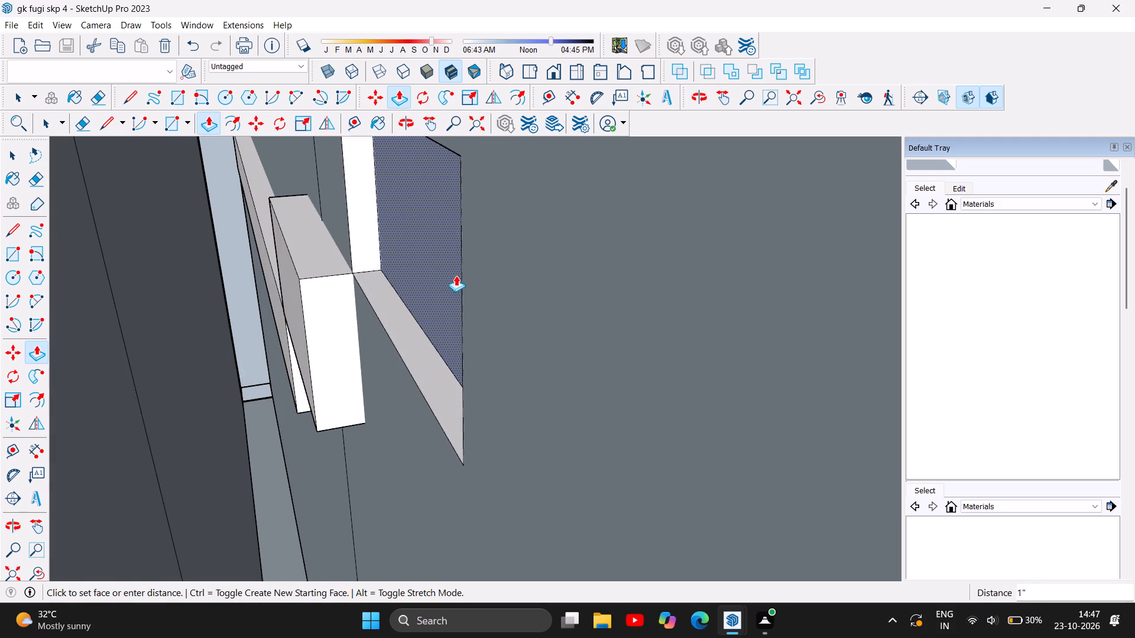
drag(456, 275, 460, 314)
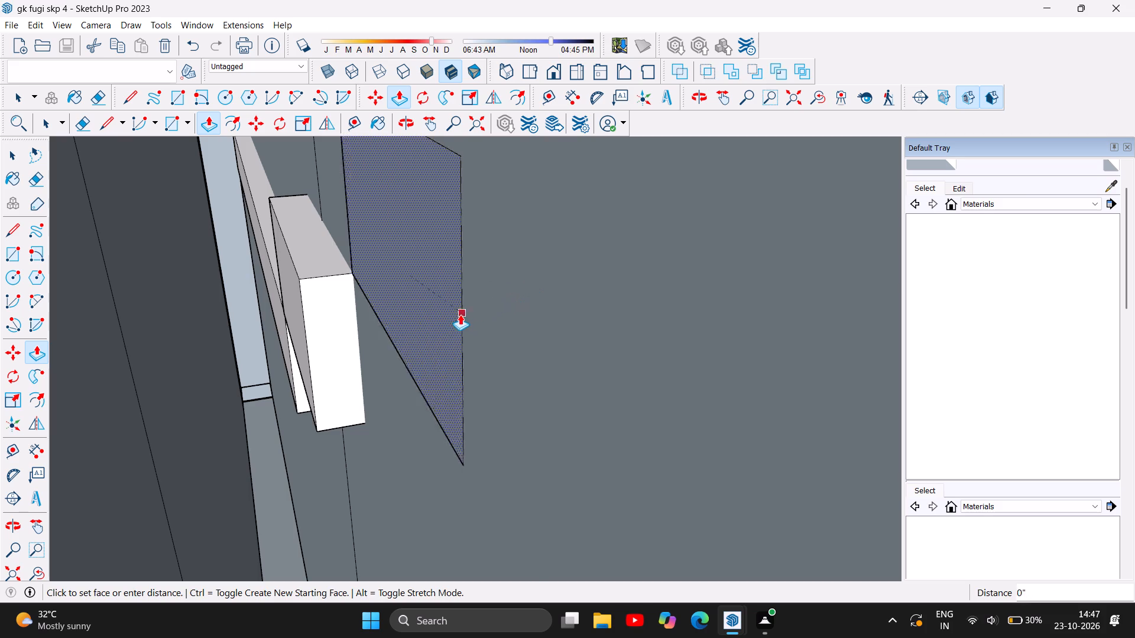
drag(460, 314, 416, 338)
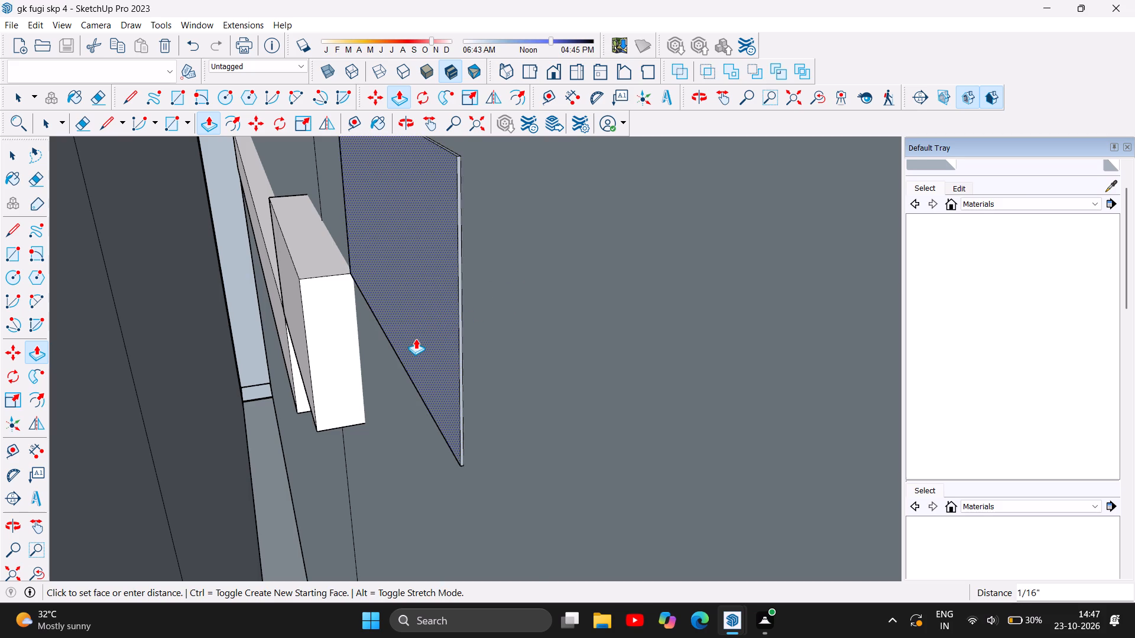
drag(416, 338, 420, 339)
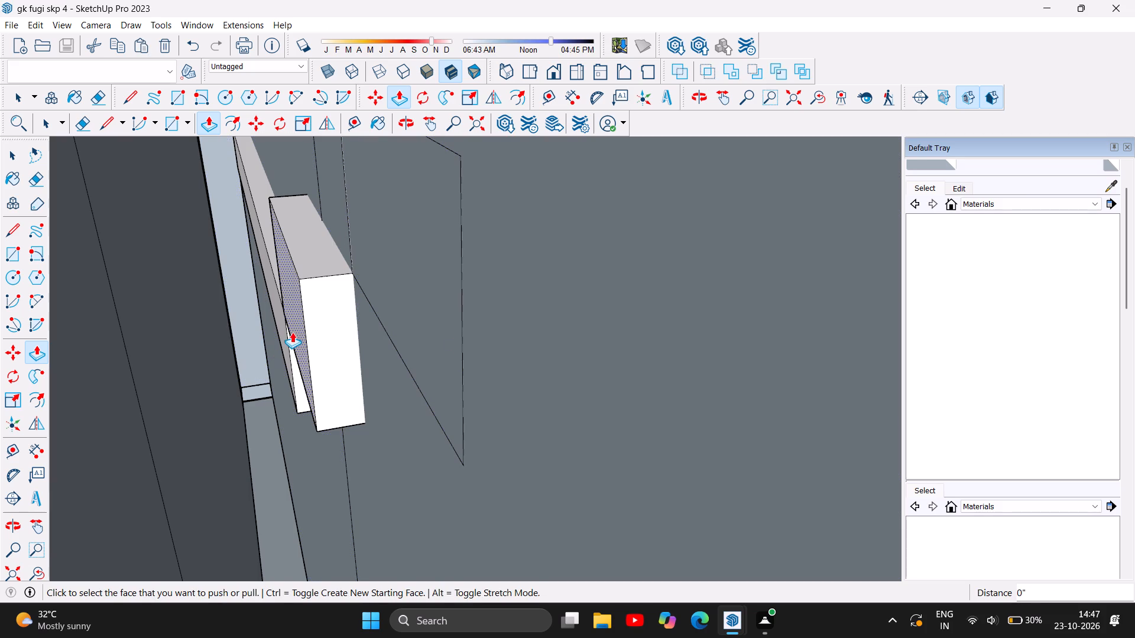
Push the two step ends protruding through the side wall back to the wall face, the first by 2 1/4".
drag(292, 332, 341, 320)
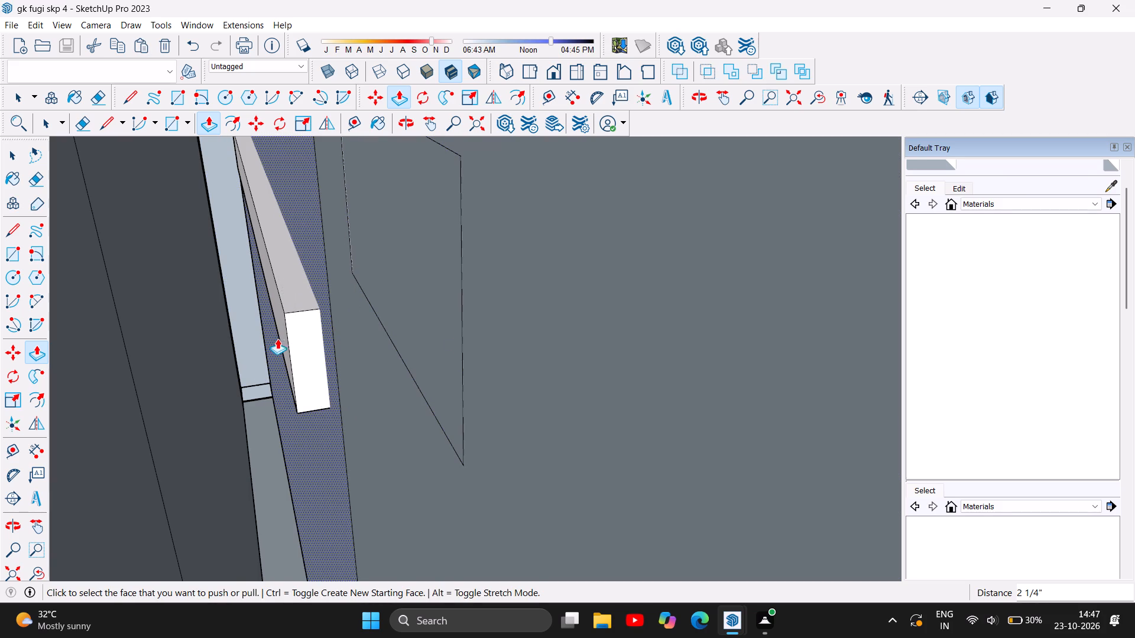
drag(283, 335, 323, 332)
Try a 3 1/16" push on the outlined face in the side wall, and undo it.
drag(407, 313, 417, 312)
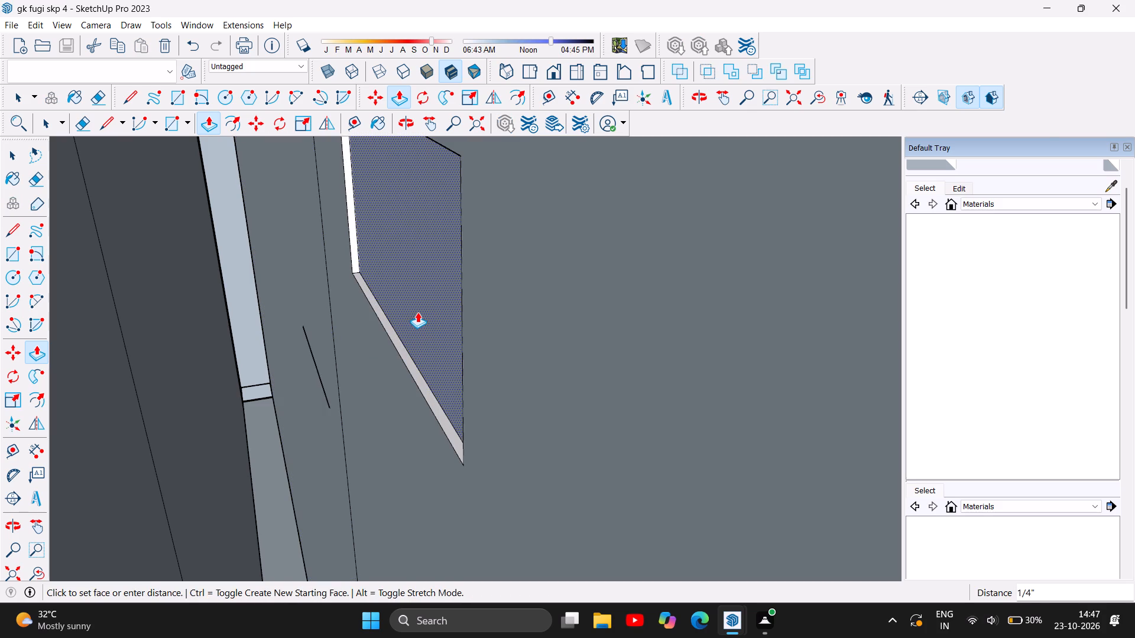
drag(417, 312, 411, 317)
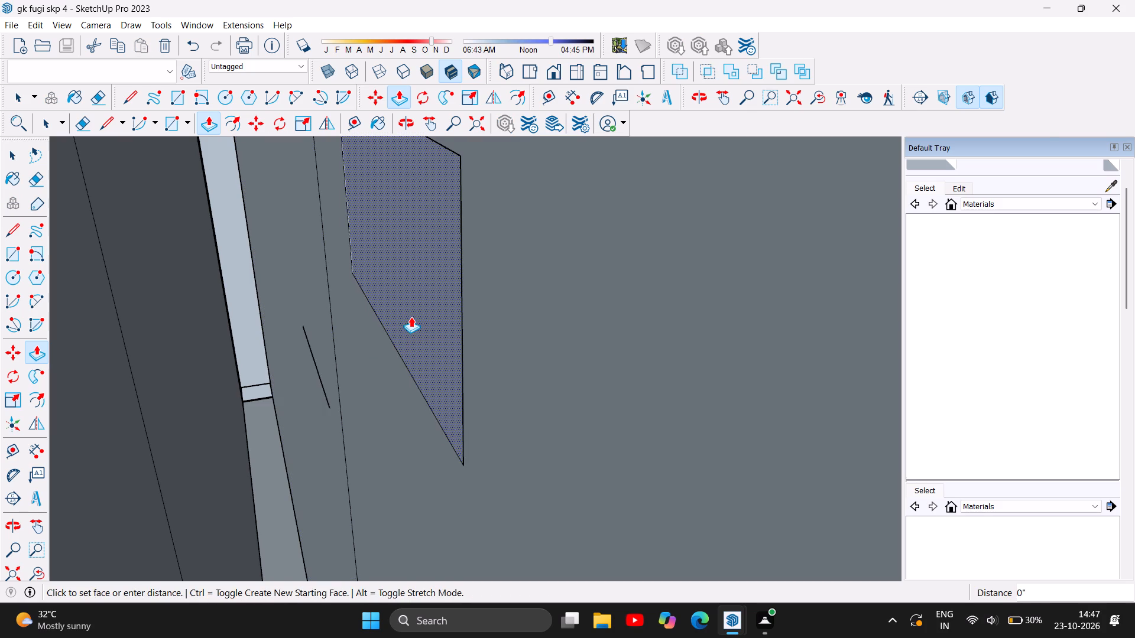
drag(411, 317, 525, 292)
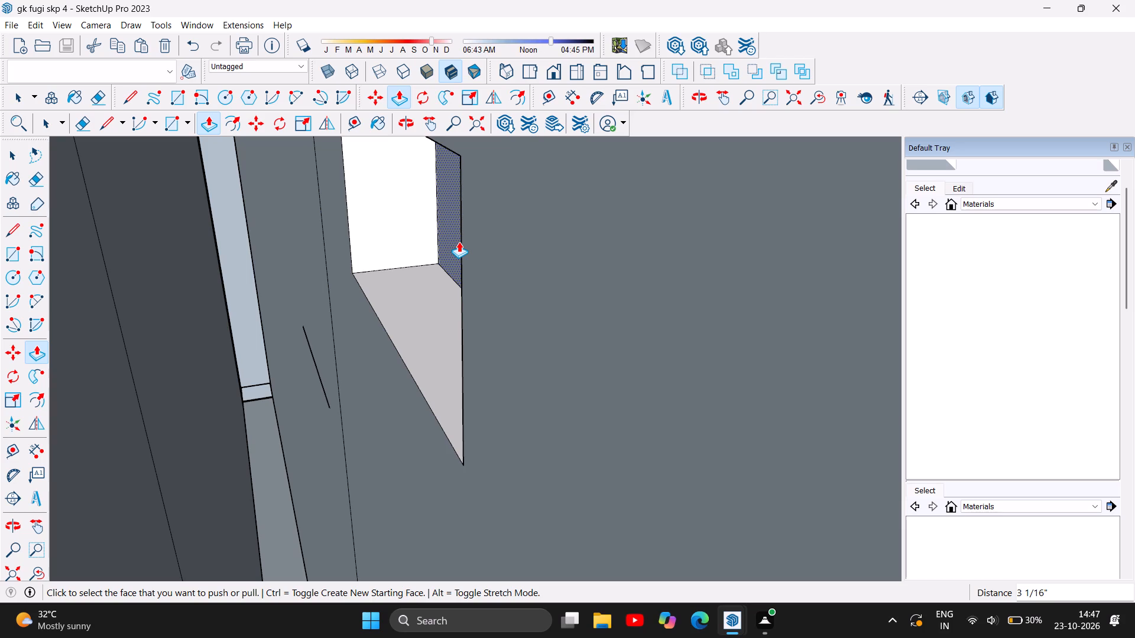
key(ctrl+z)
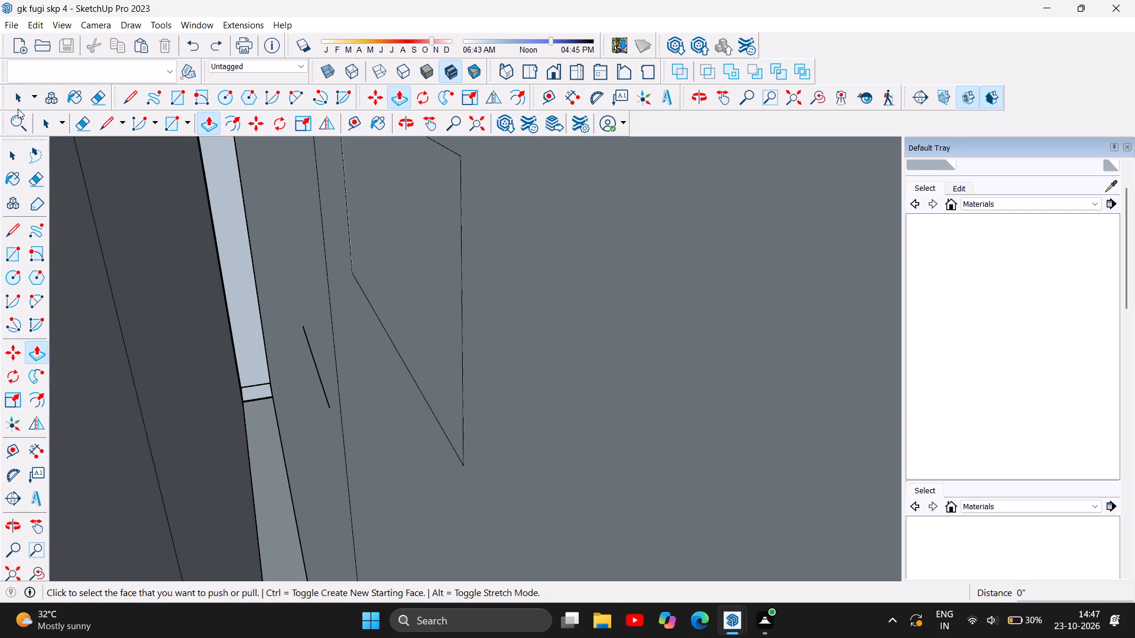
Delete the four edges of the stray outline on the side wall's face.
click(21, 154)
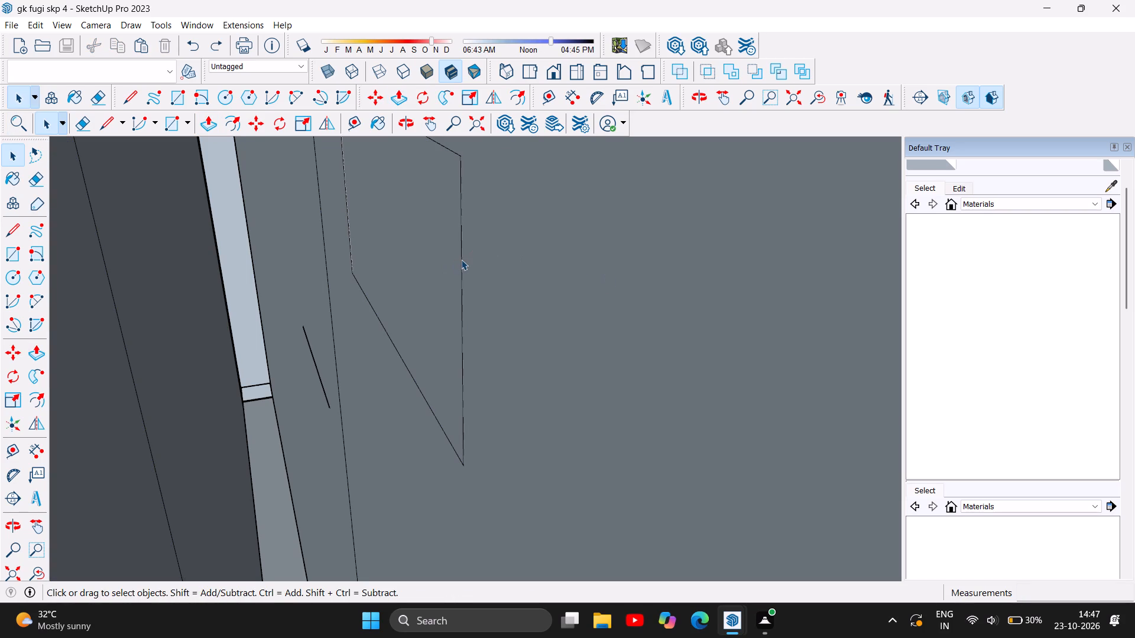
click(461, 259)
key(Delete)
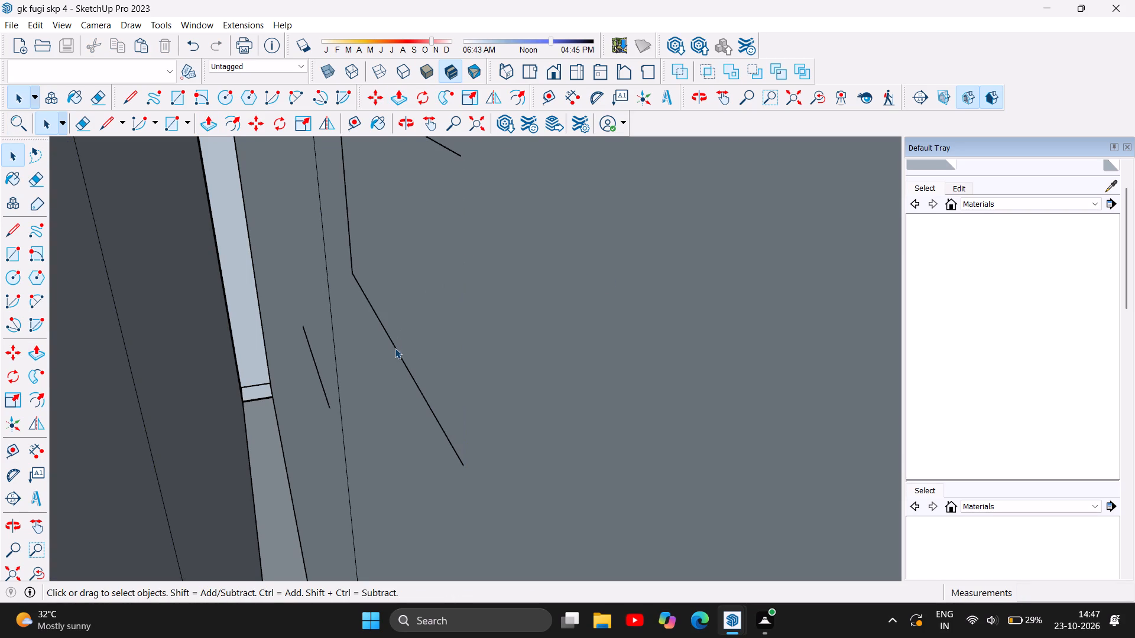
click(395, 348)
key(Delete)
click(351, 253)
key(Delete)
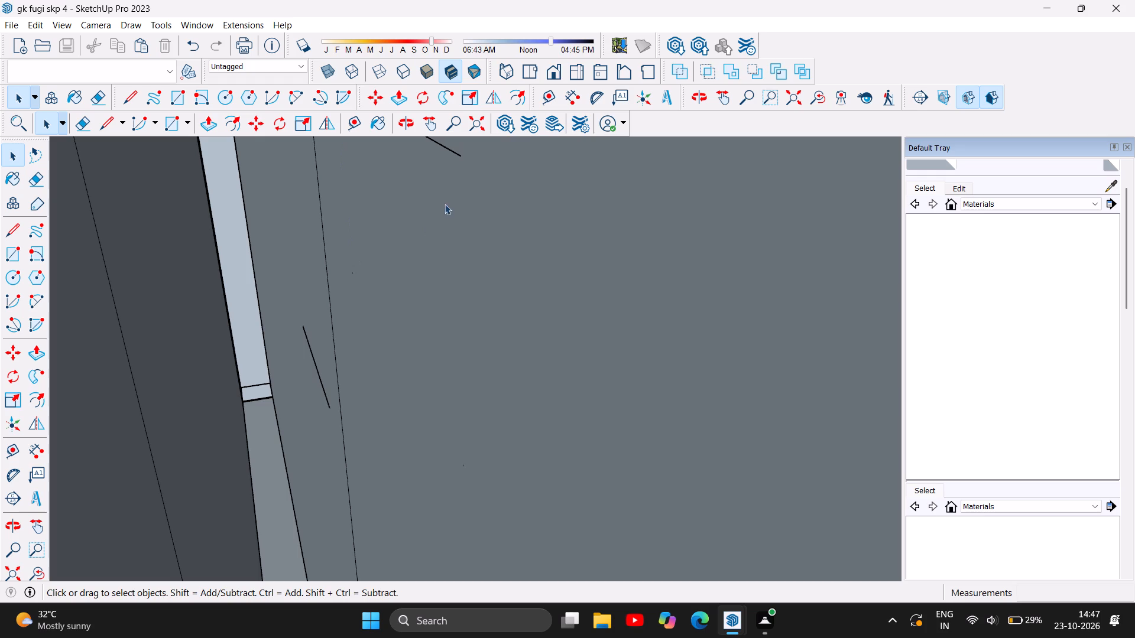
click(453, 152)
key(Delete)
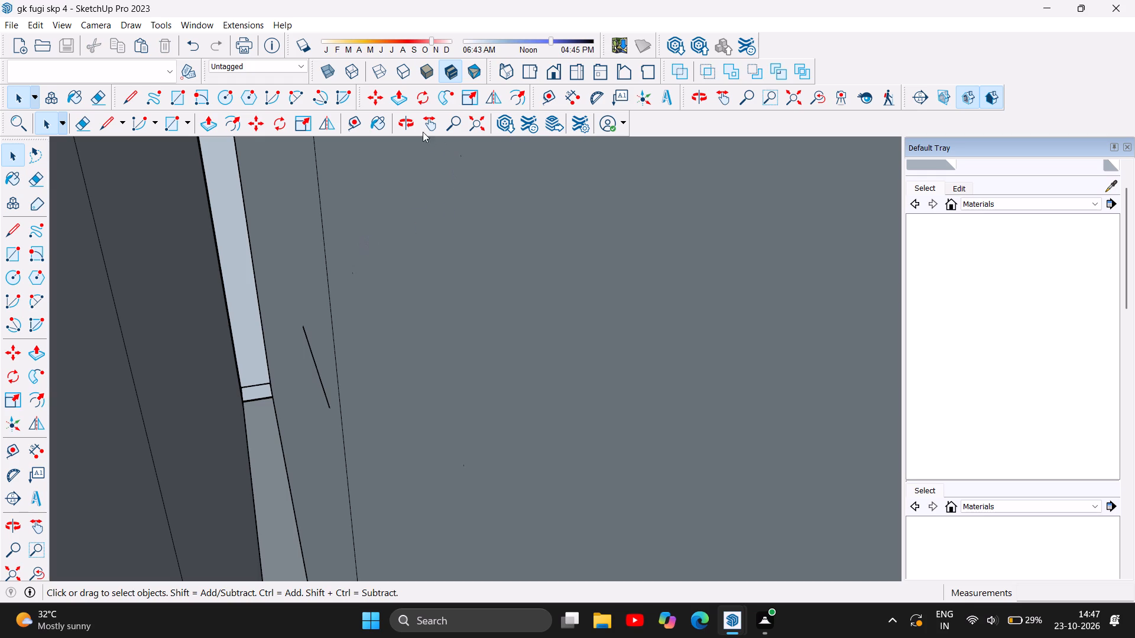
Examine the upper-flight steps and landing from the stair side, including the step ends at the wall.
click(410, 128)
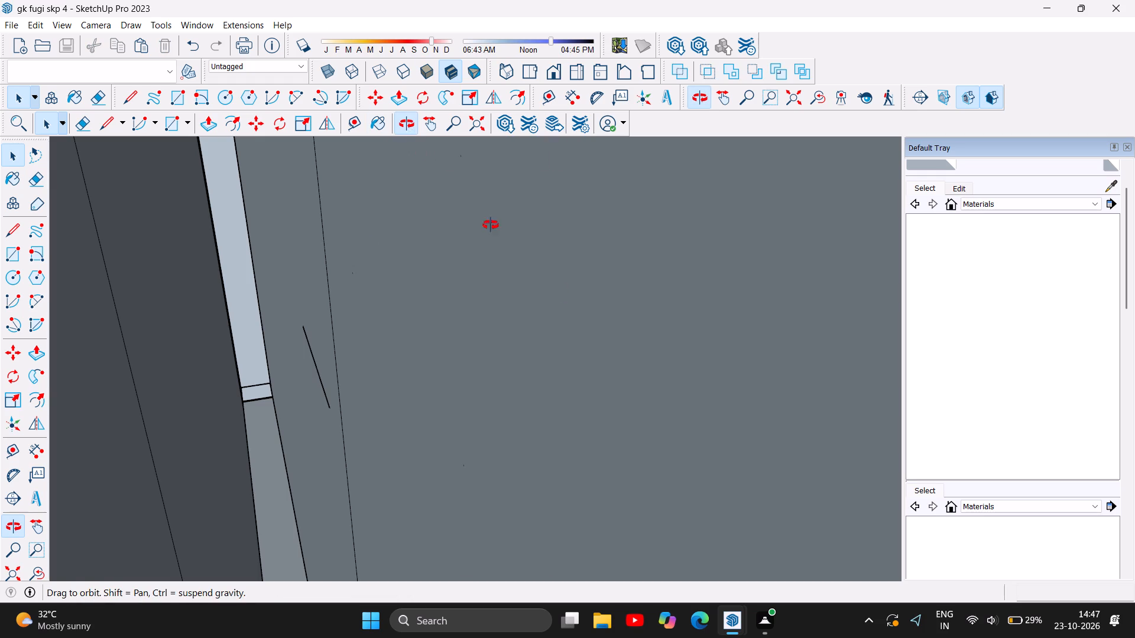
drag(582, 323, 477, 314)
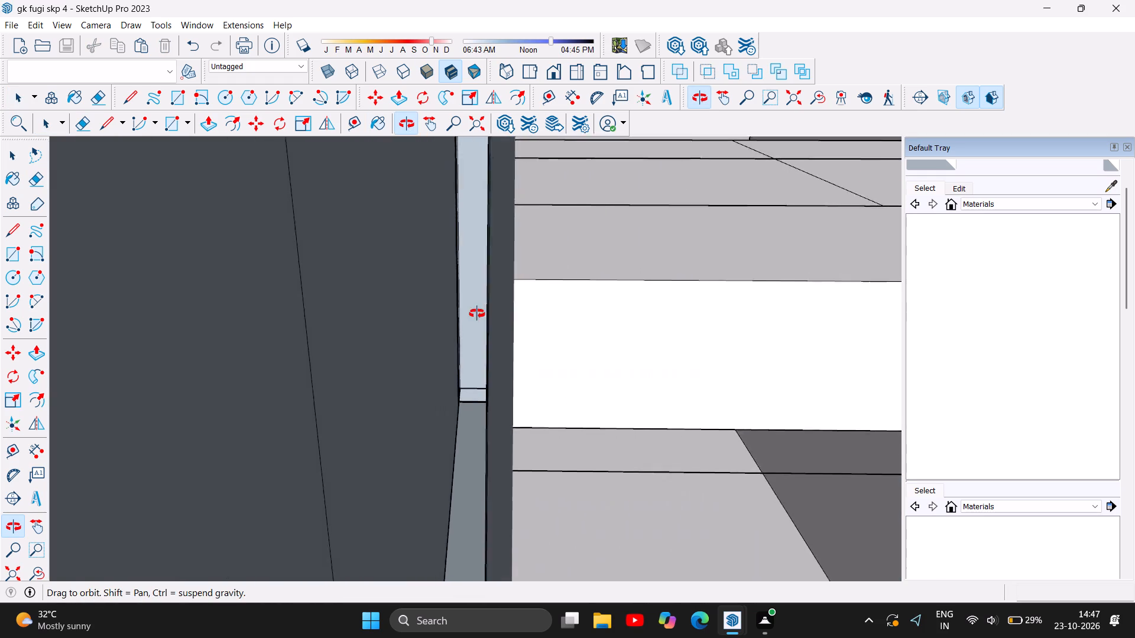
drag(477, 314, 466, 314)
scroll(412, 307, down, 13)
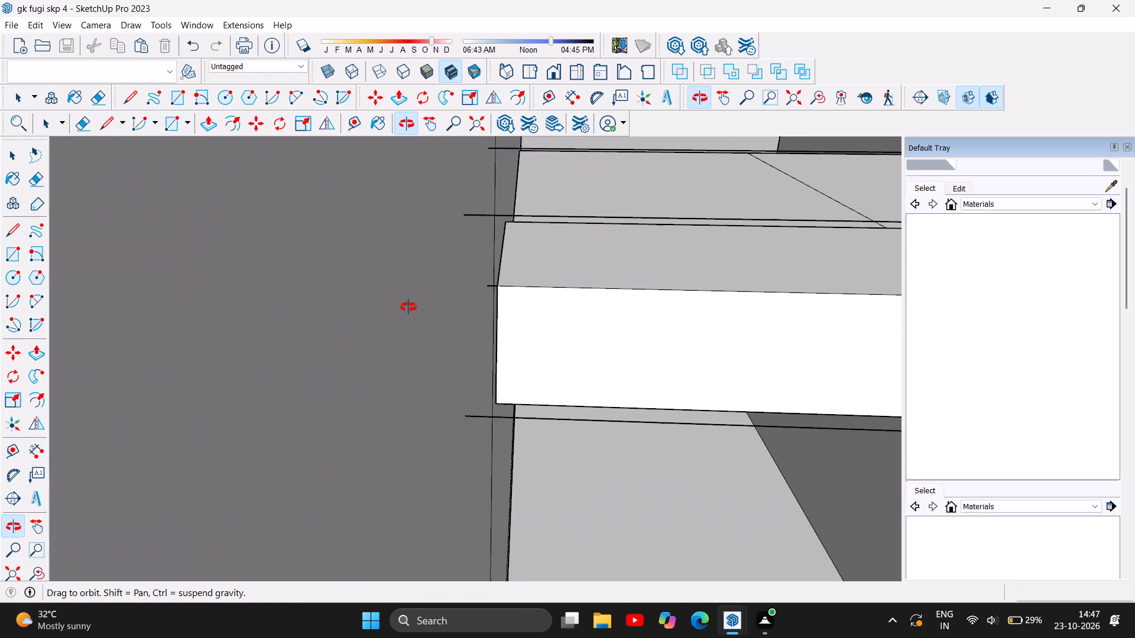
scroll(408, 307, down, 18)
scroll(408, 307, down, 5)
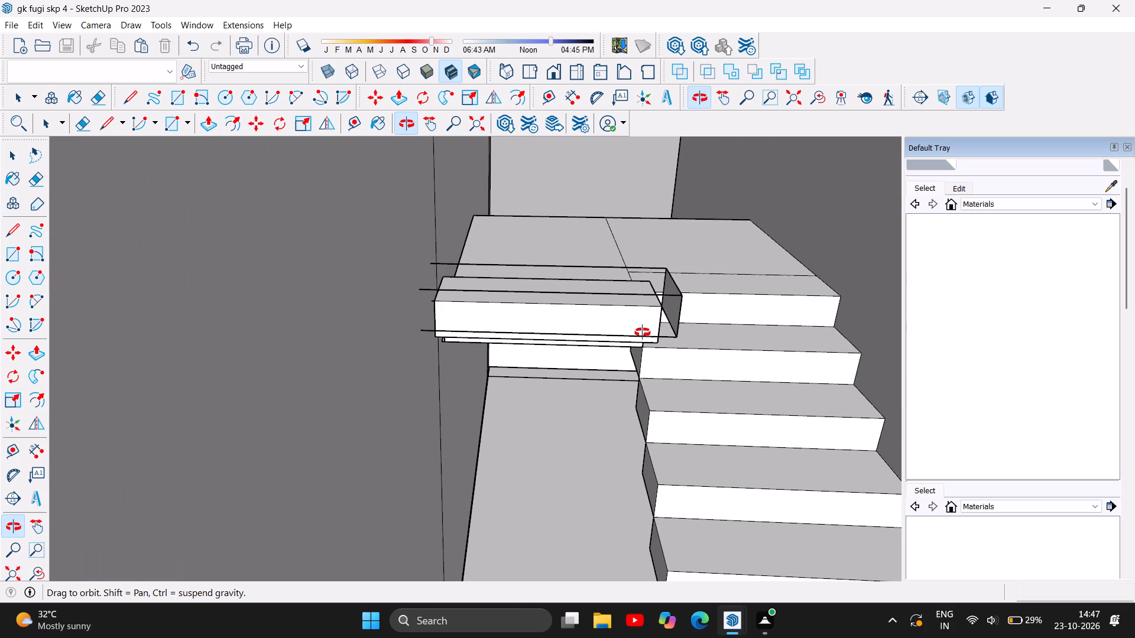
Draw a 1' line at the wall end of the next upper-flight step, closing its underside from the corner of the step below.
drag(649, 333, 634, 323)
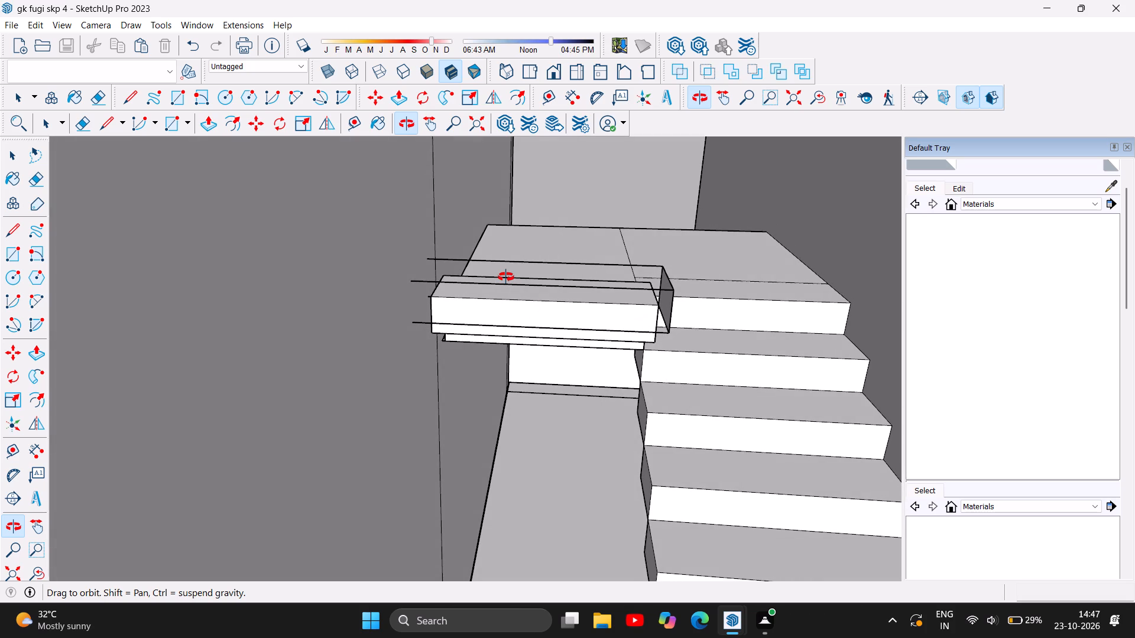
scroll(506, 277, up, 5)
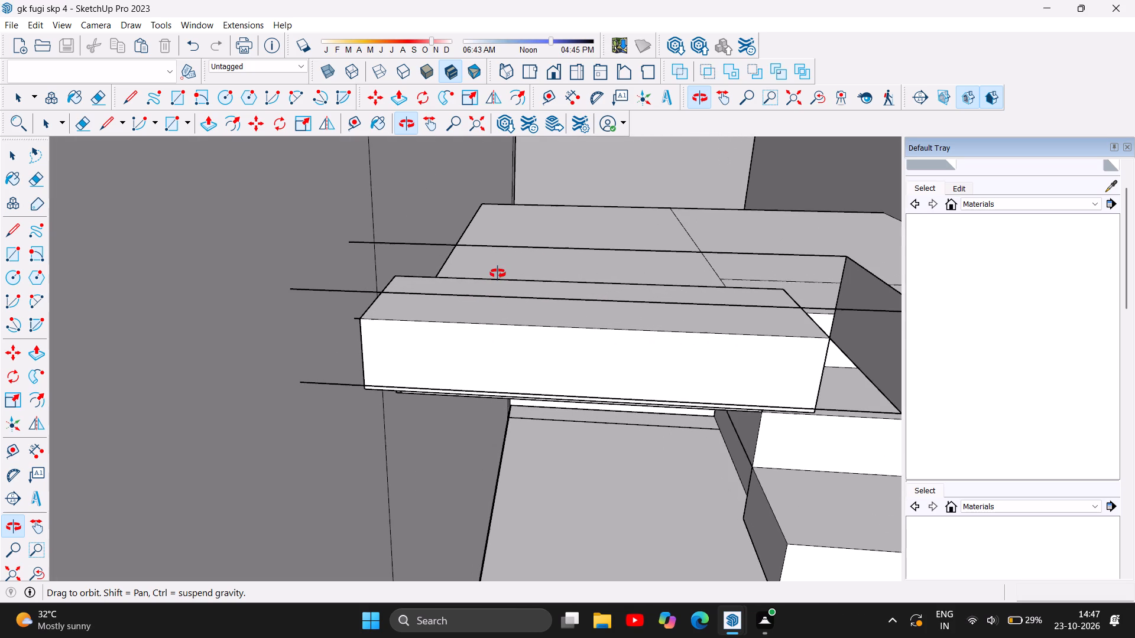
scroll(498, 274, up, 1)
scroll(498, 274, down, 3)
drag(607, 372, 521, 359)
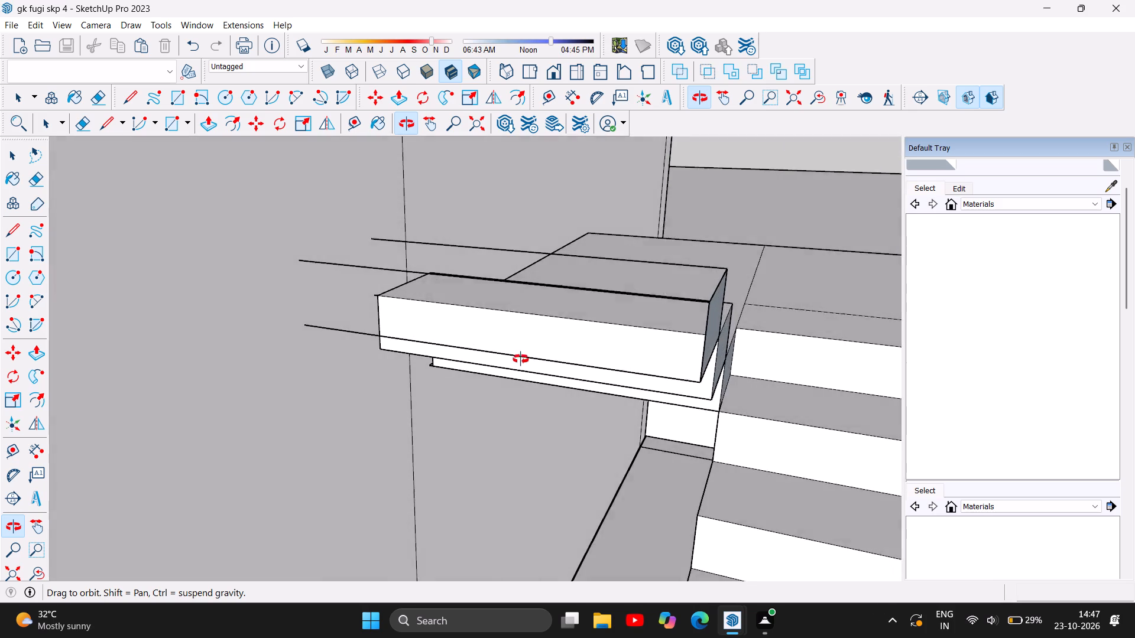
drag(521, 359, 513, 372)
drag(342, 302, 382, 318)
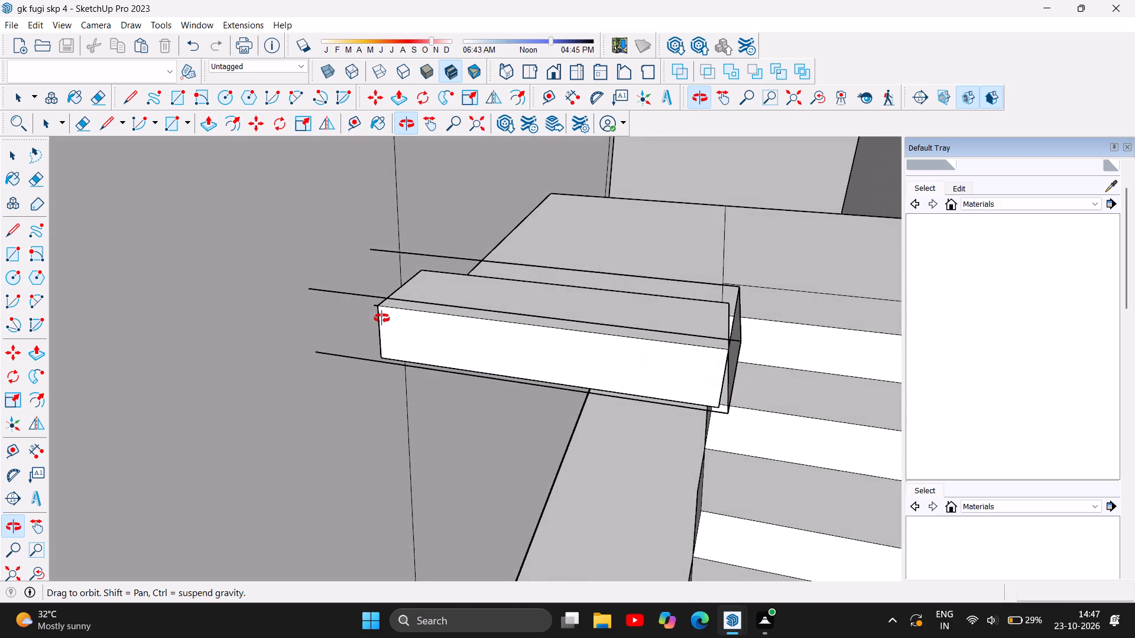
drag(382, 318, 383, 318)
scroll(366, 314, up, 5)
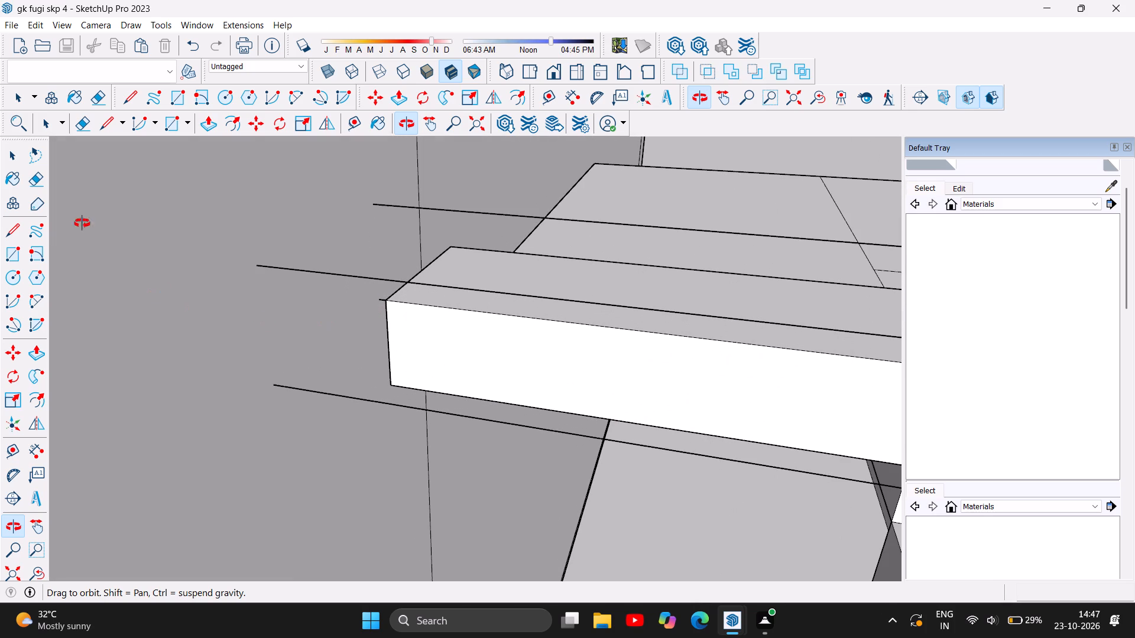
click(20, 239)
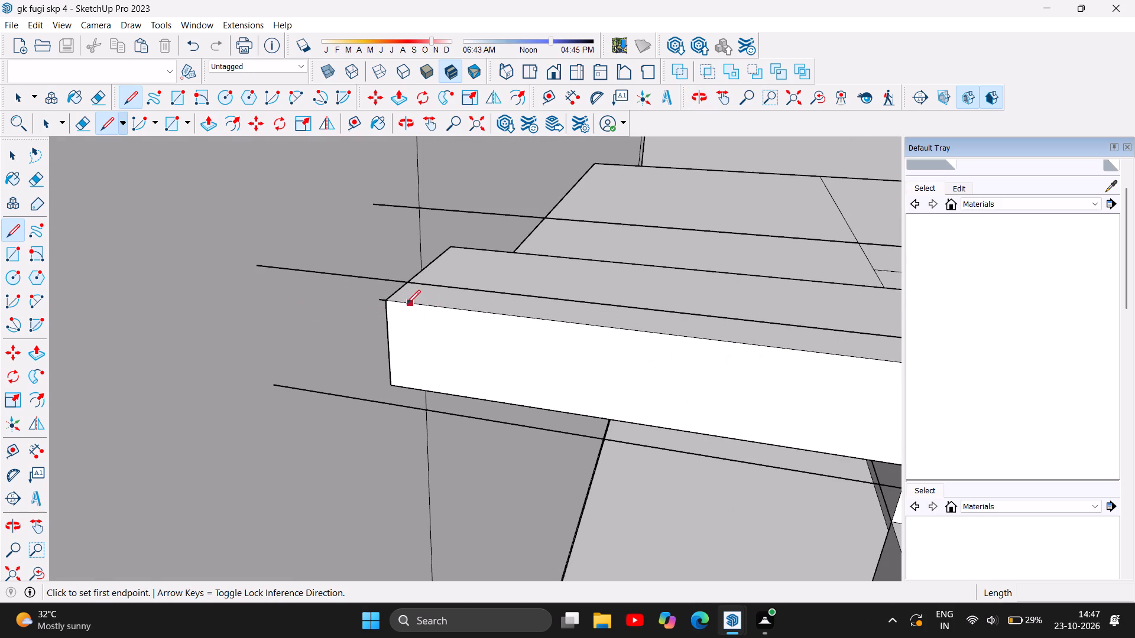
click(388, 302)
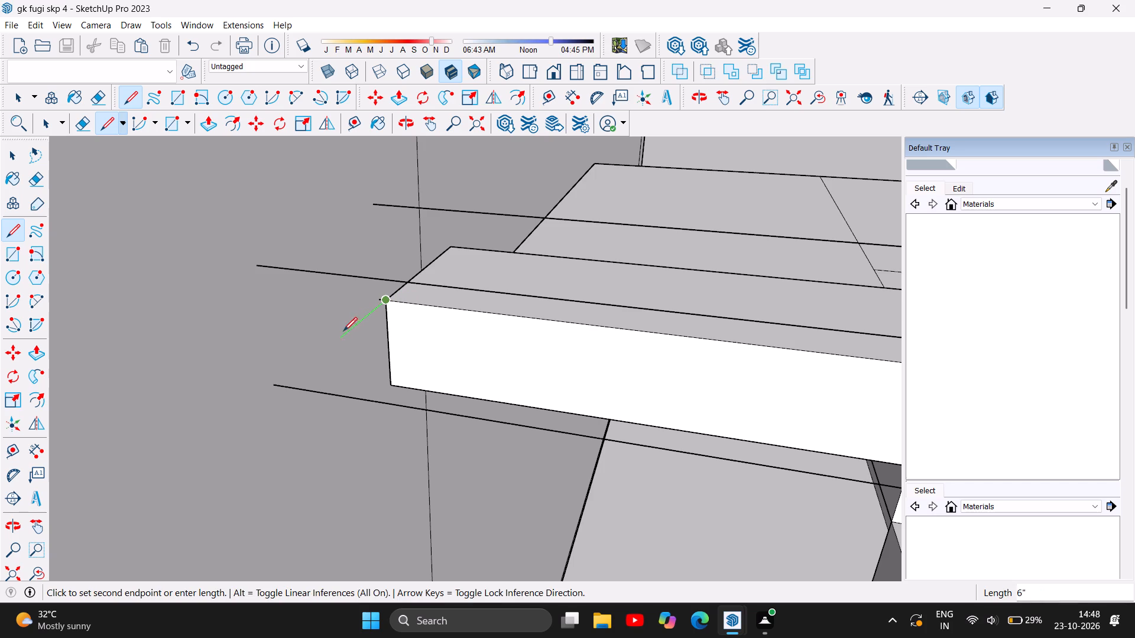
click(283, 390)
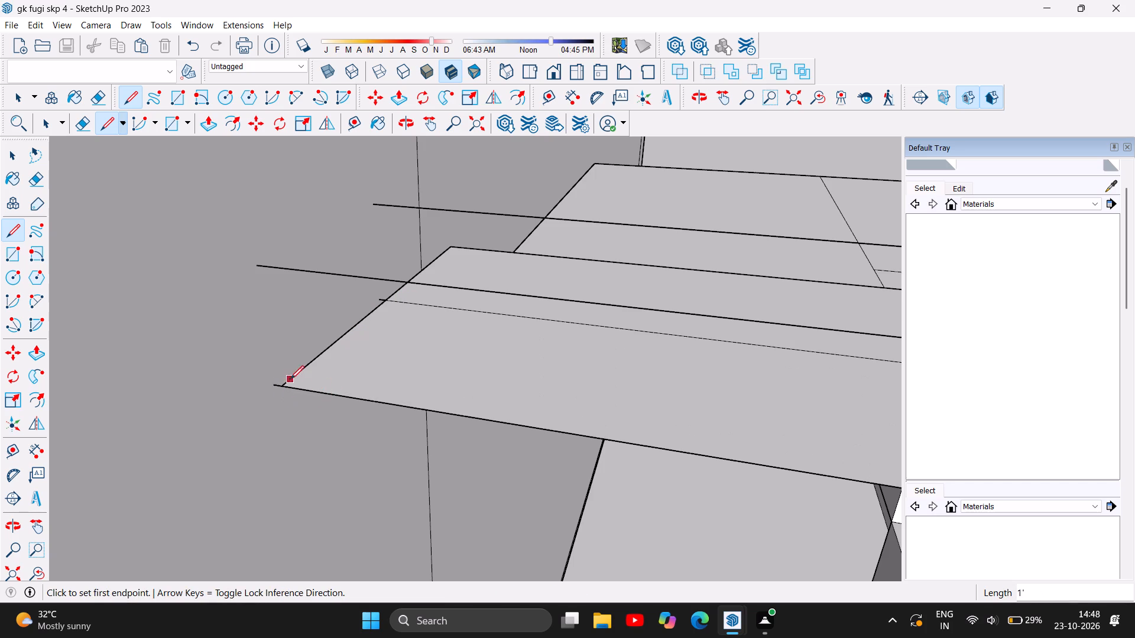
Draw a 6" vertical line and a 1' top line at the wall end, closing the new step's riser and tread faces.
click(279, 386)
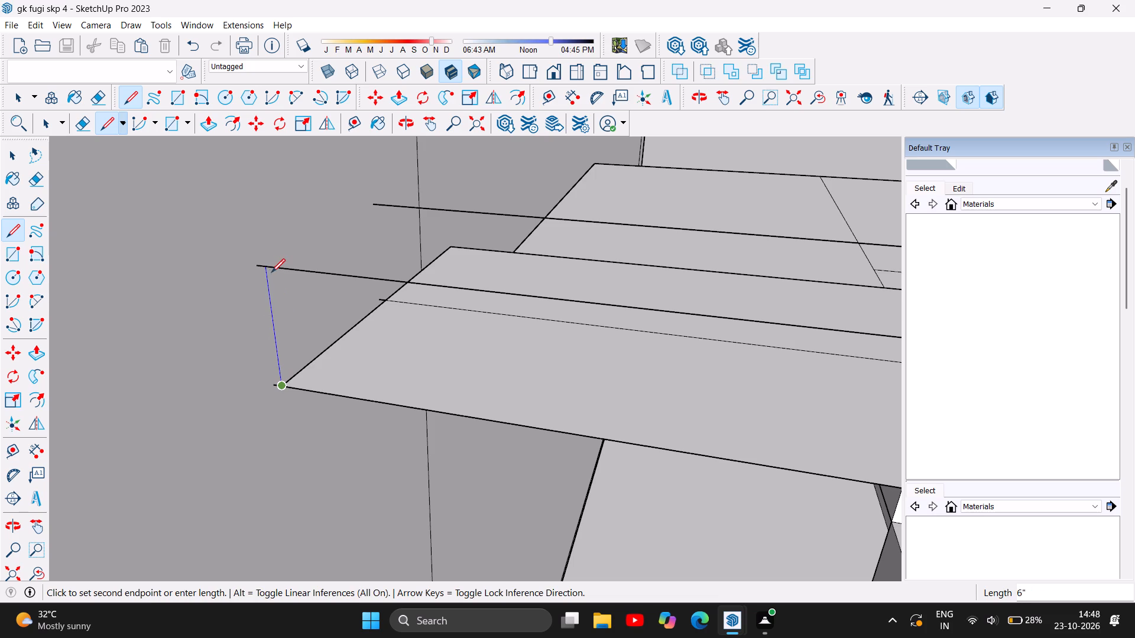
click(268, 265)
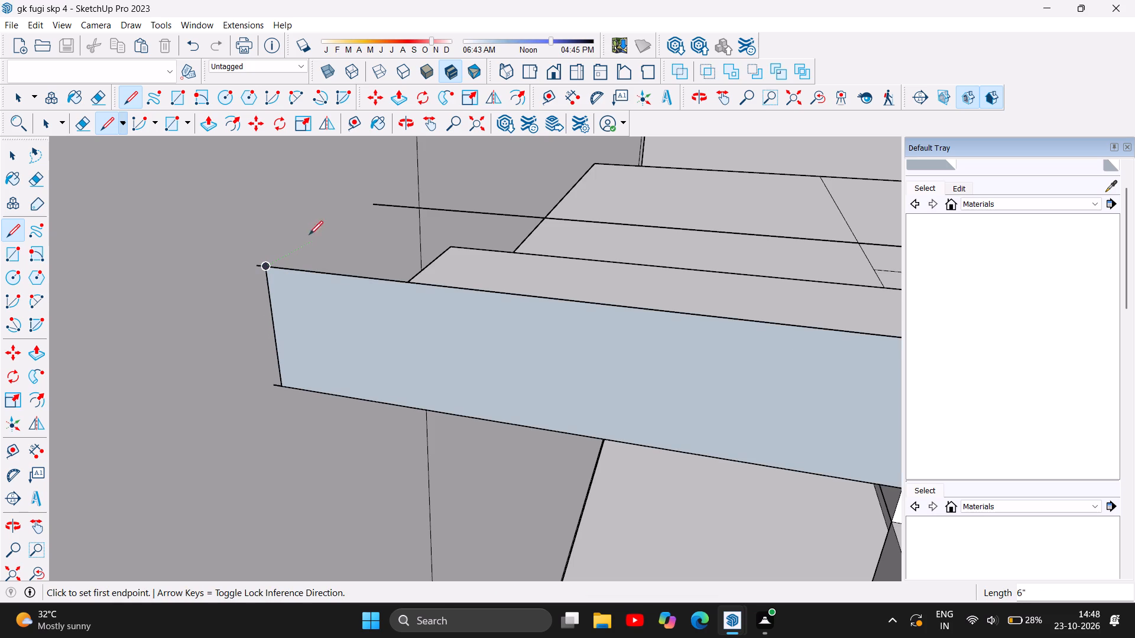
click(385, 202)
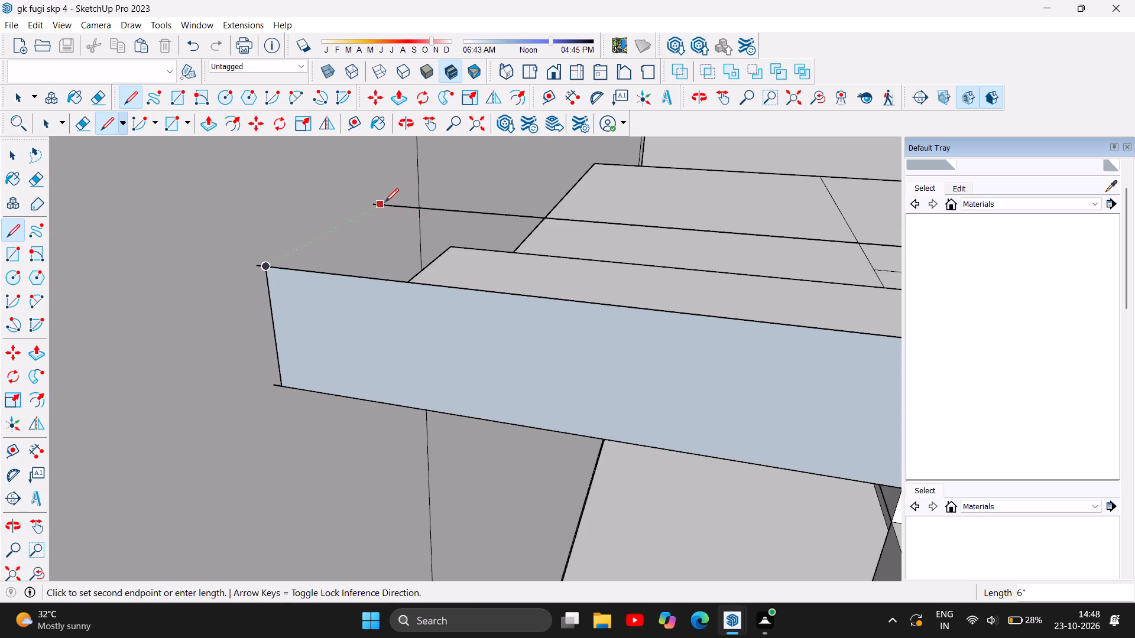
scroll(378, 203, up, 1)
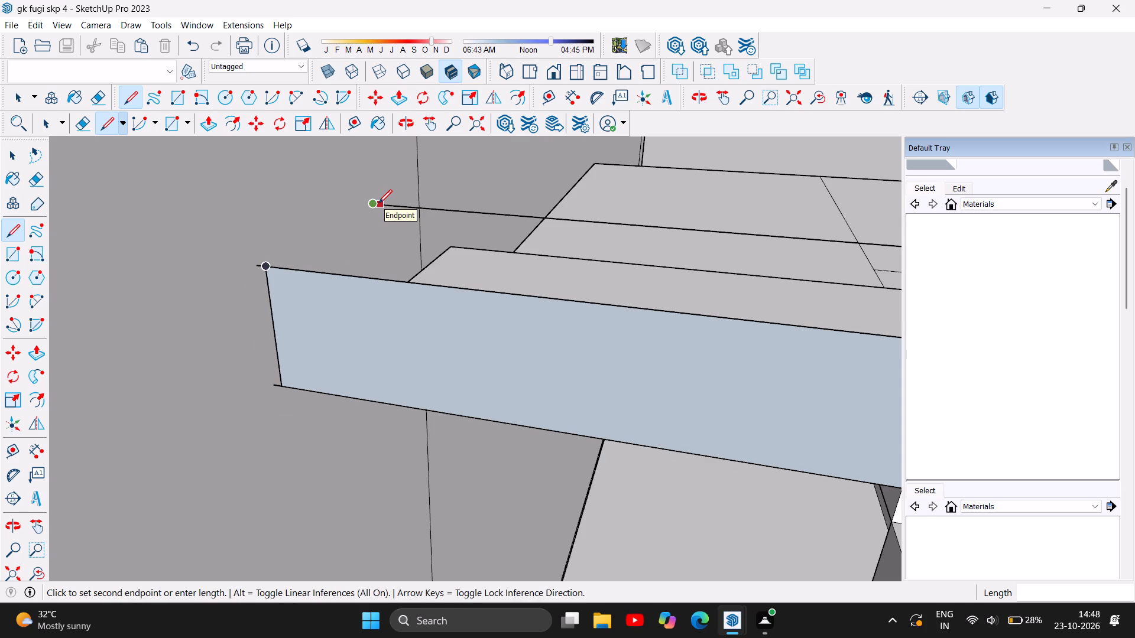
scroll(378, 203, up, 5)
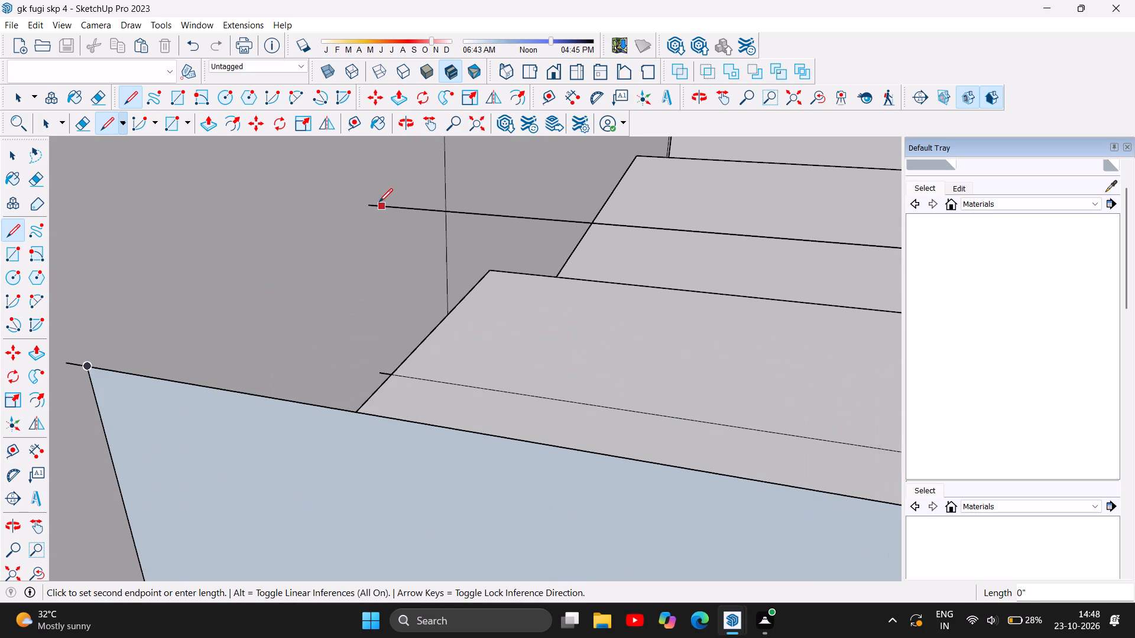
click(92, 367)
Draw a 6" by 1' rectangle on the new step's wall end, closing its open side.
scroll(118, 360, down, 12)
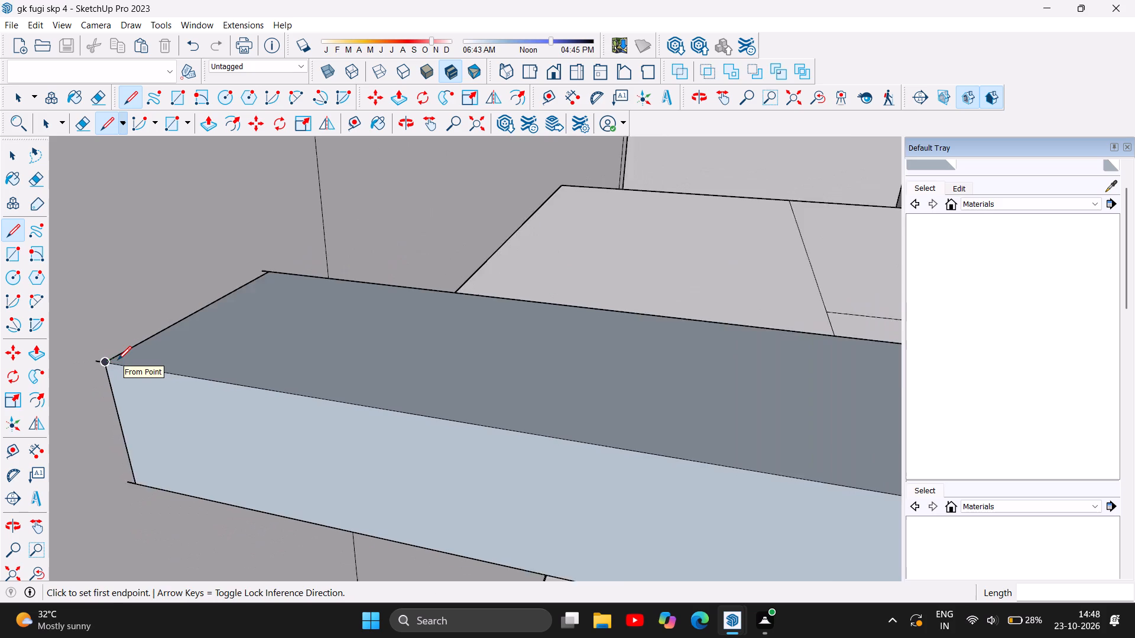
scroll(118, 360, down, 7)
scroll(505, 513, up, 4)
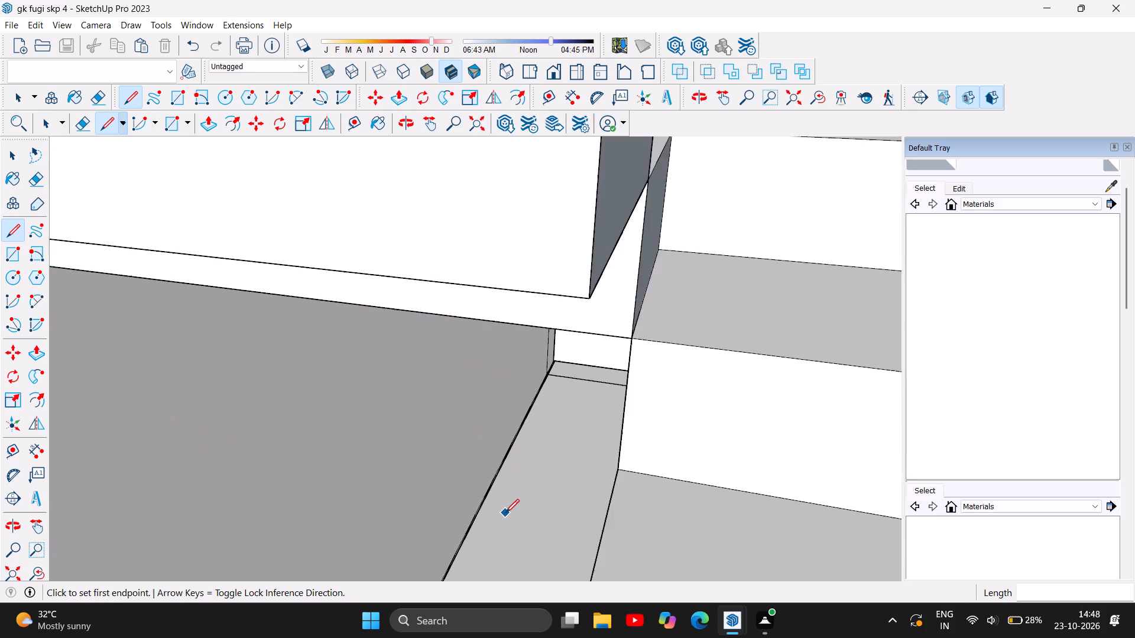
scroll(491, 510, down, 3)
scroll(512, 414, down, 4)
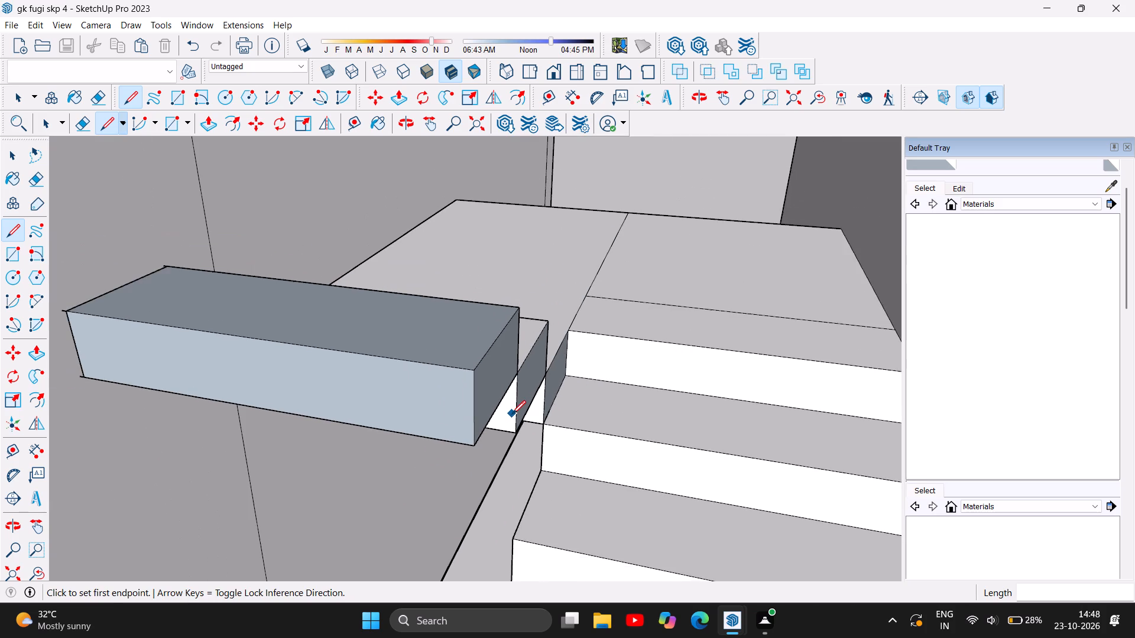
scroll(512, 414, down, 3)
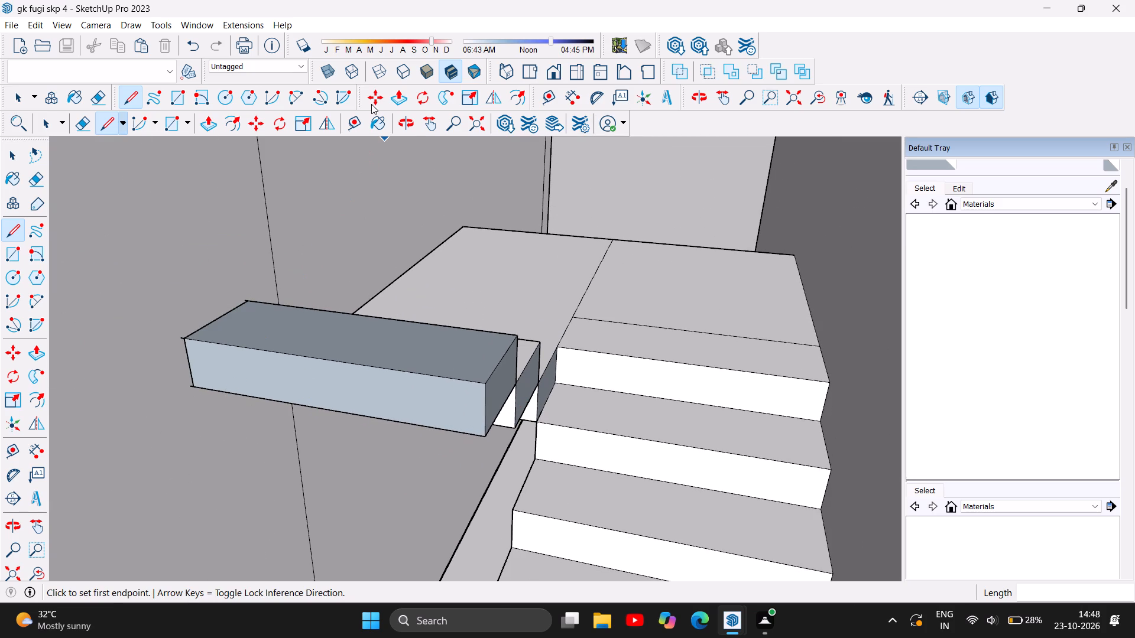
click(411, 132)
drag(199, 404, 262, 413)
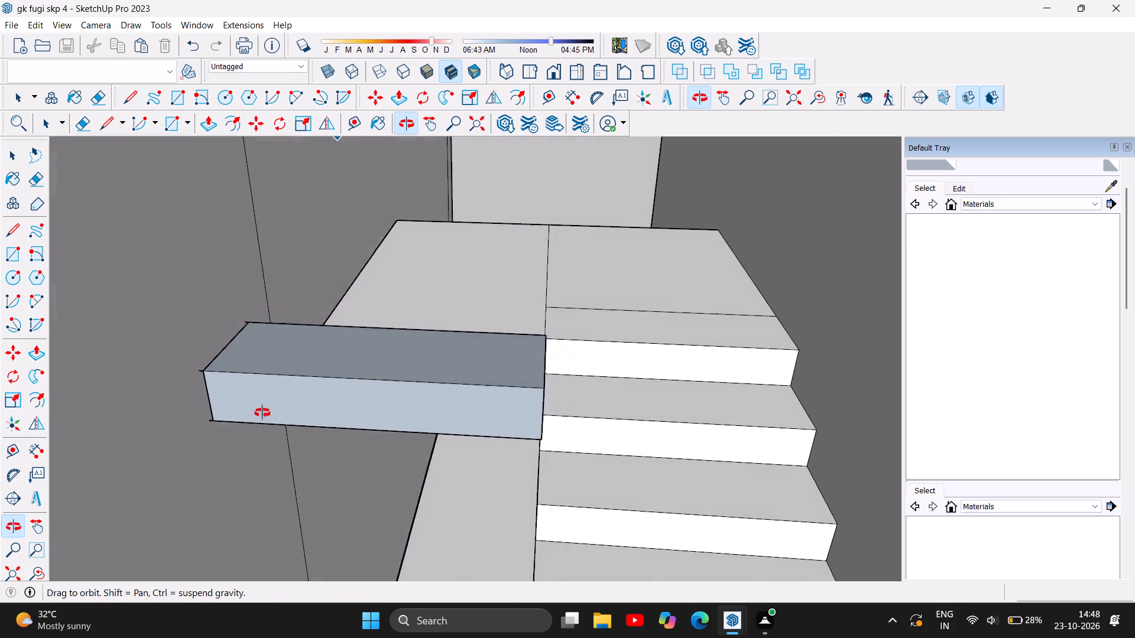
drag(262, 413, 342, 382)
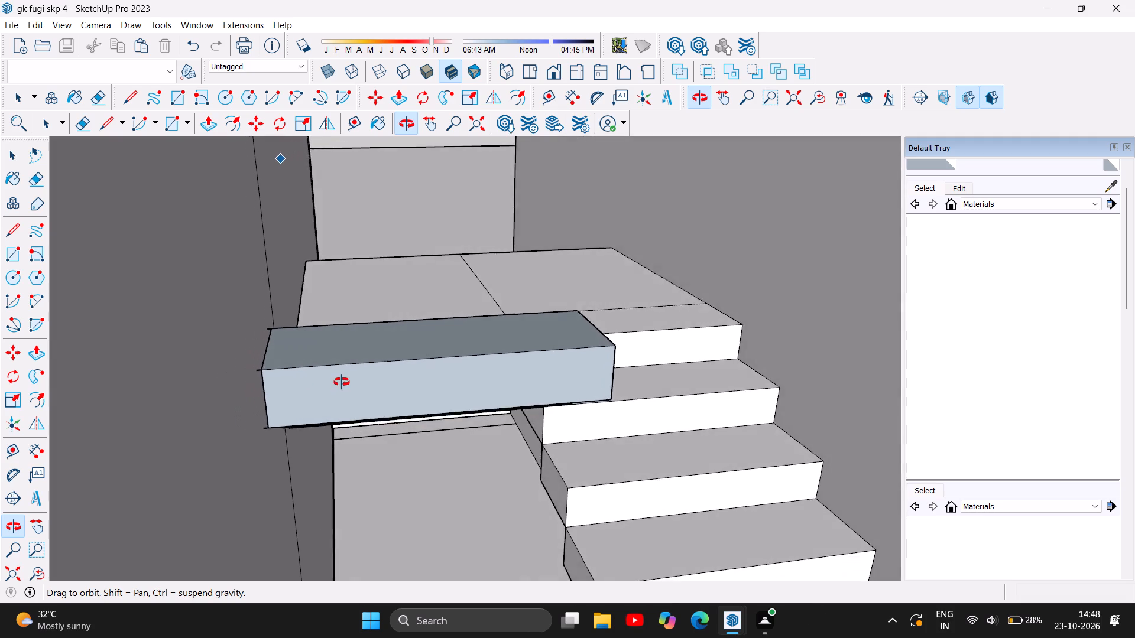
drag(342, 382, 366, 372)
scroll(290, 390, up, 6)
drag(306, 378, 319, 368)
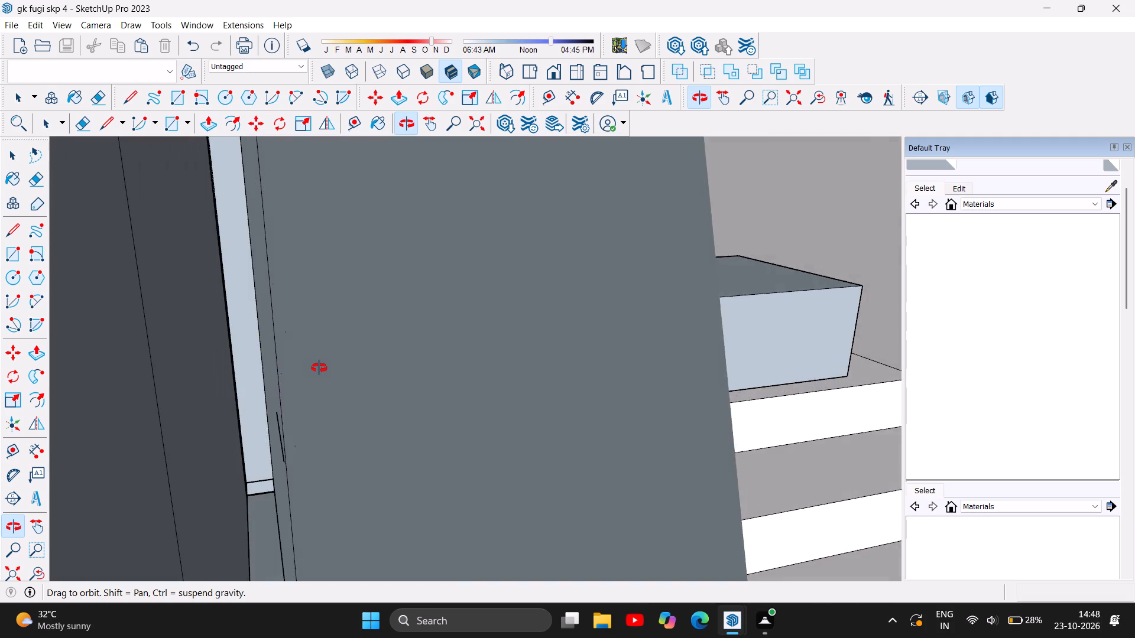
drag(319, 368, 287, 362)
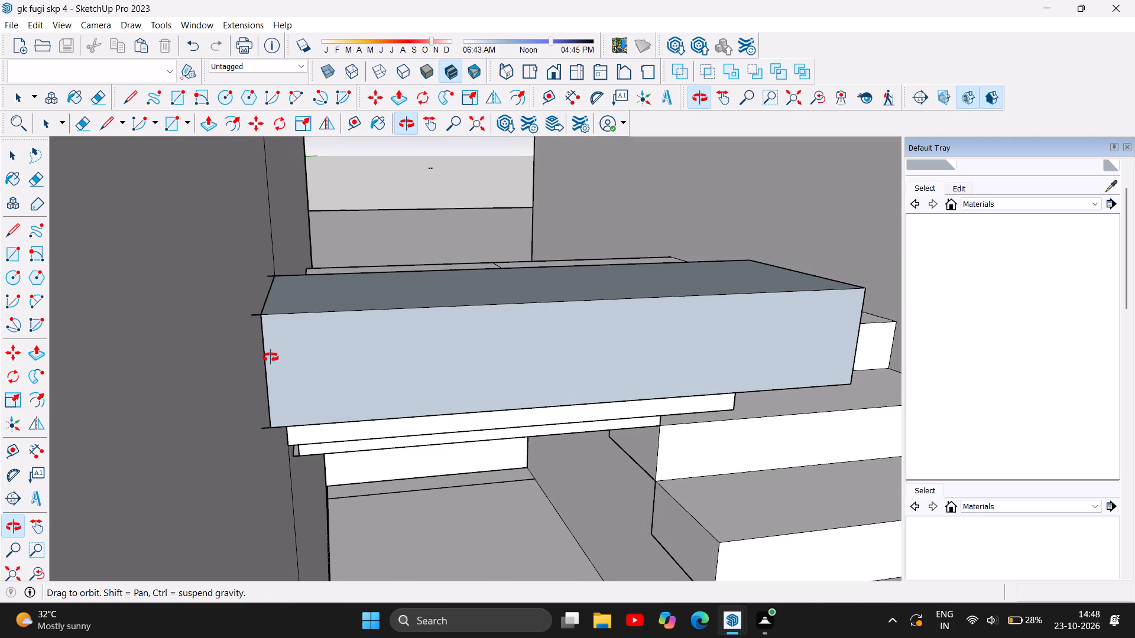
scroll(271, 357, up, 14)
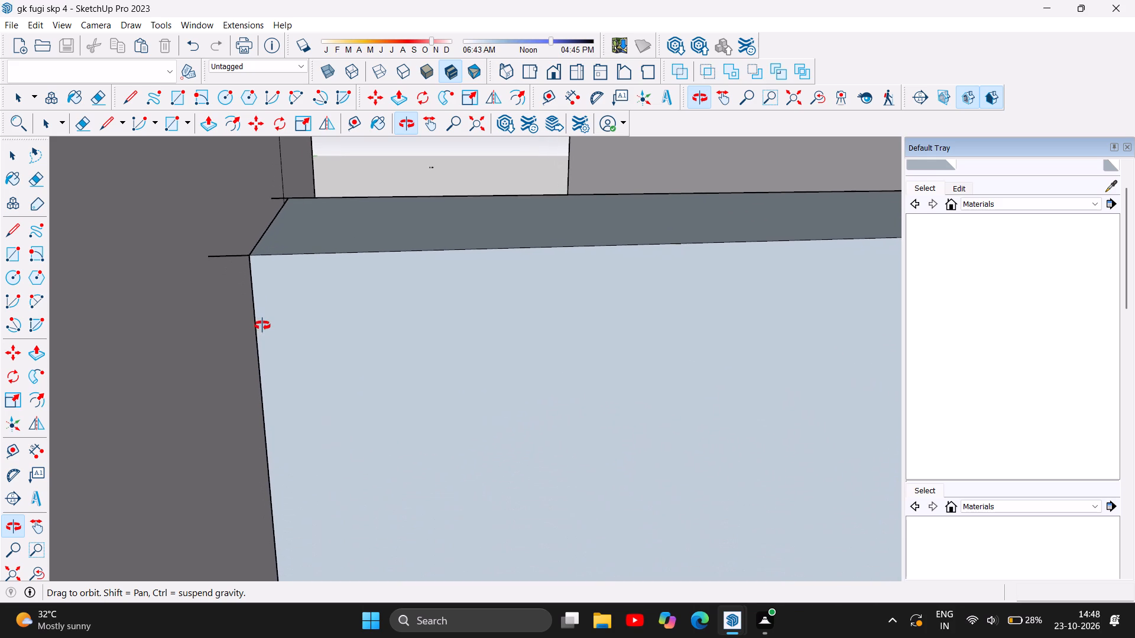
drag(245, 340, 271, 338)
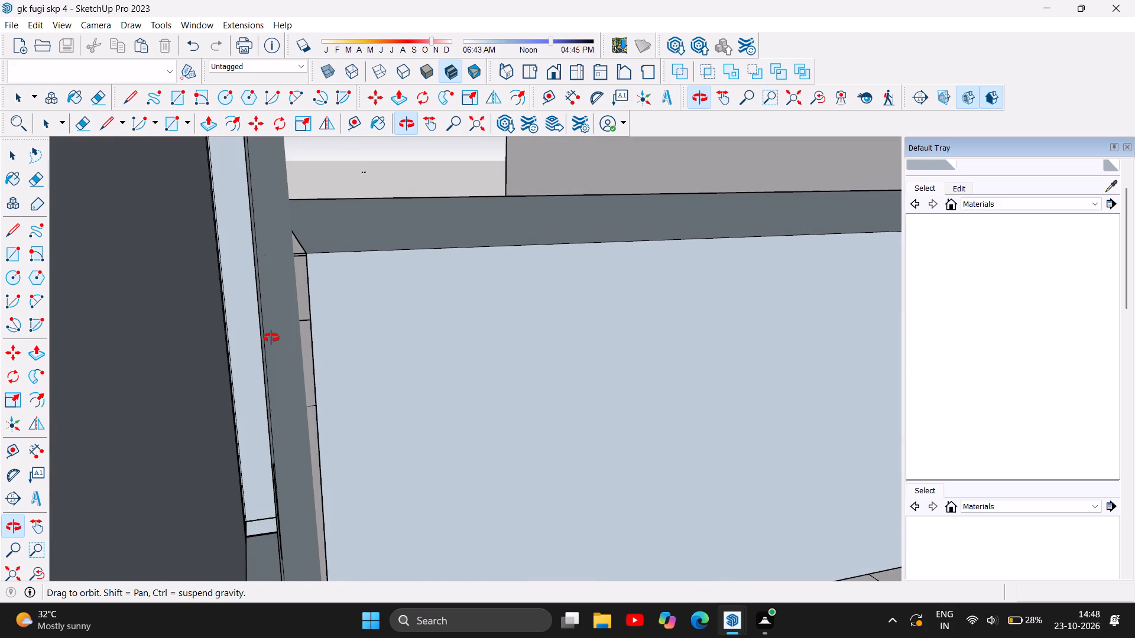
drag(271, 338, 265, 338)
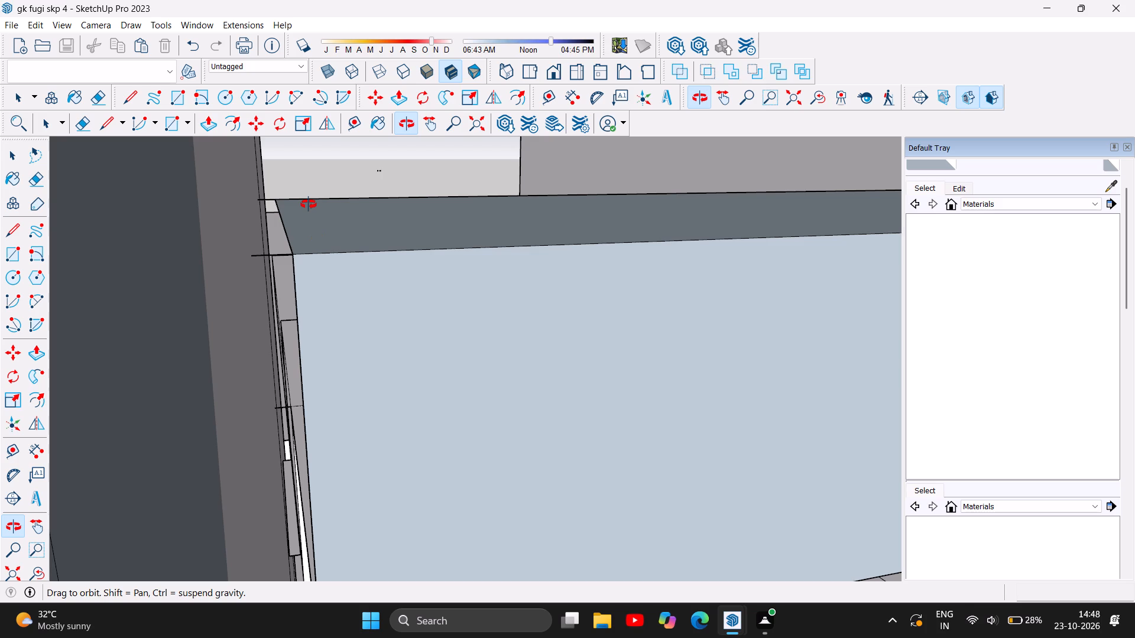
click(179, 92)
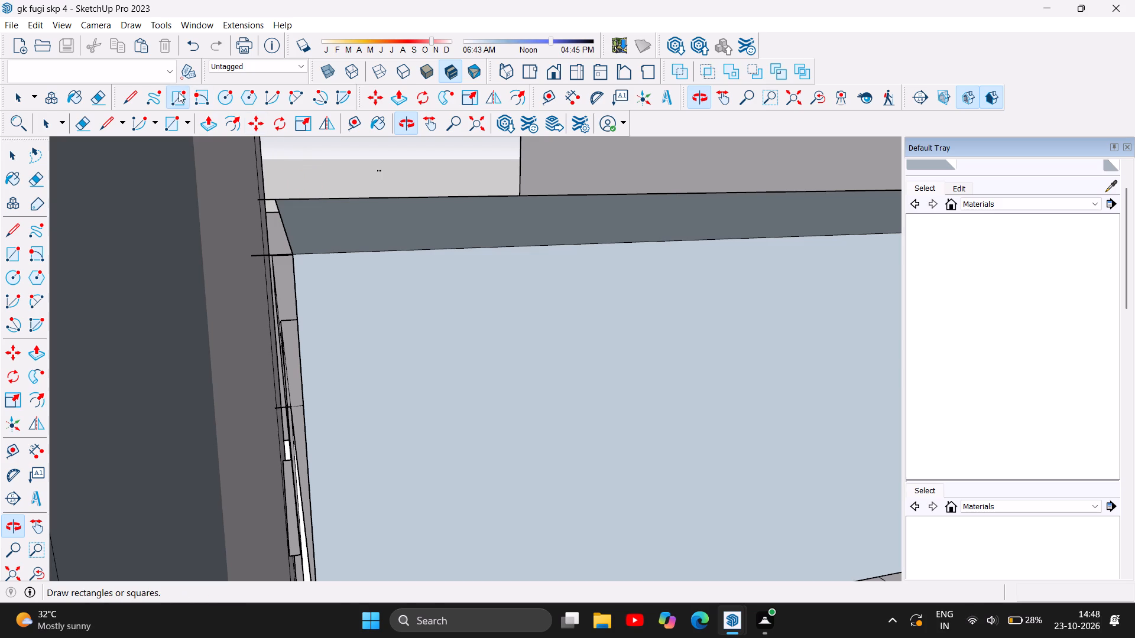
click(274, 200)
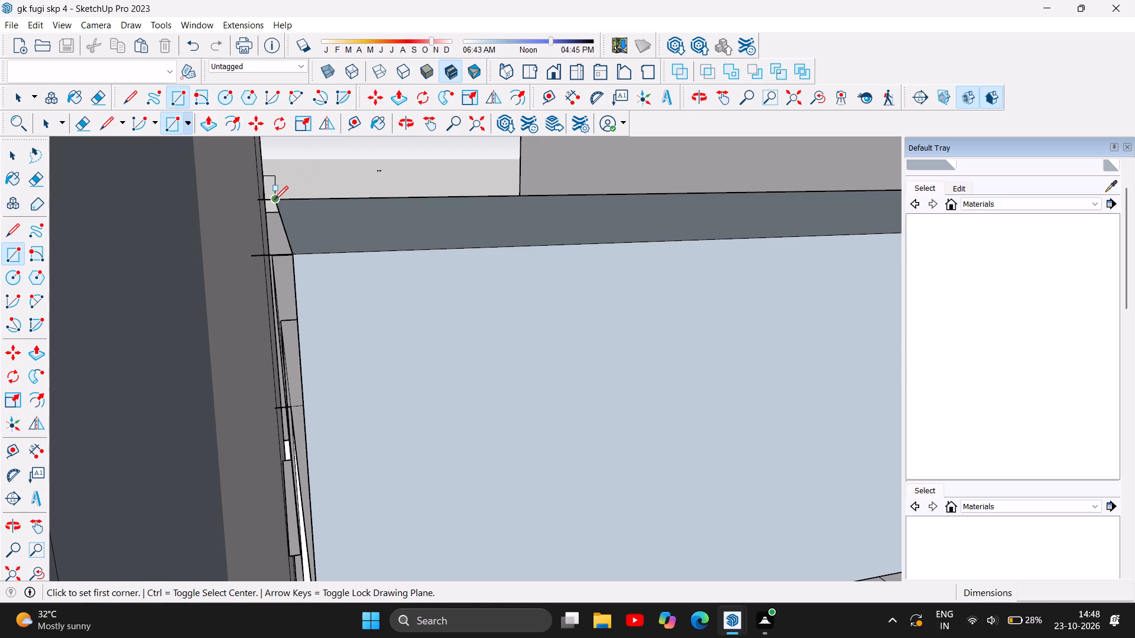
click(291, 256)
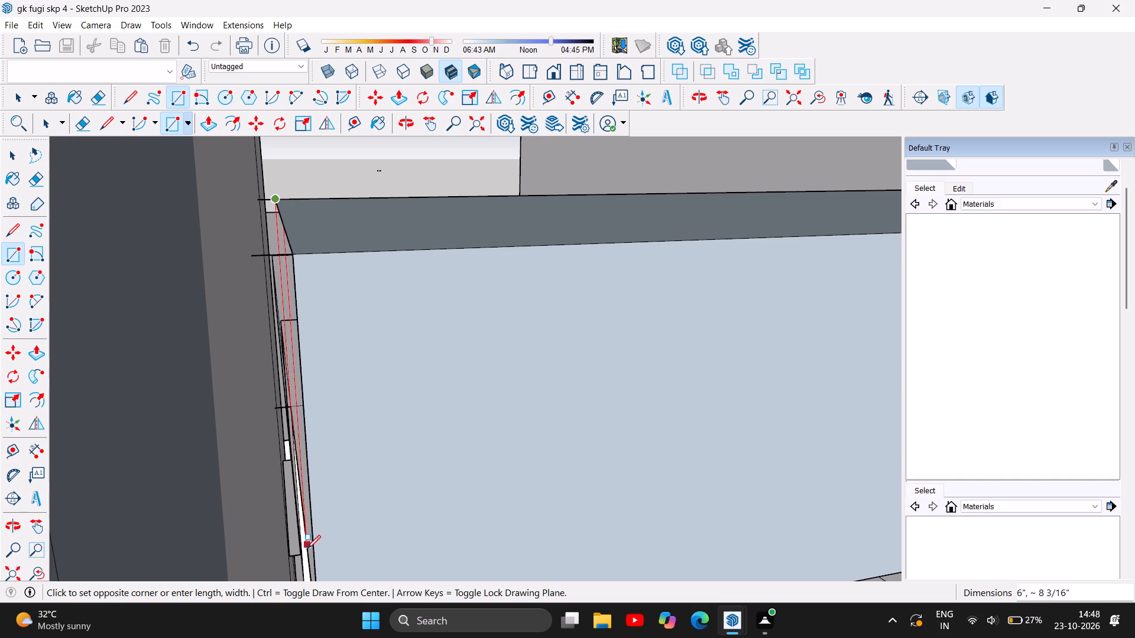
scroll(309, 510, down, 5)
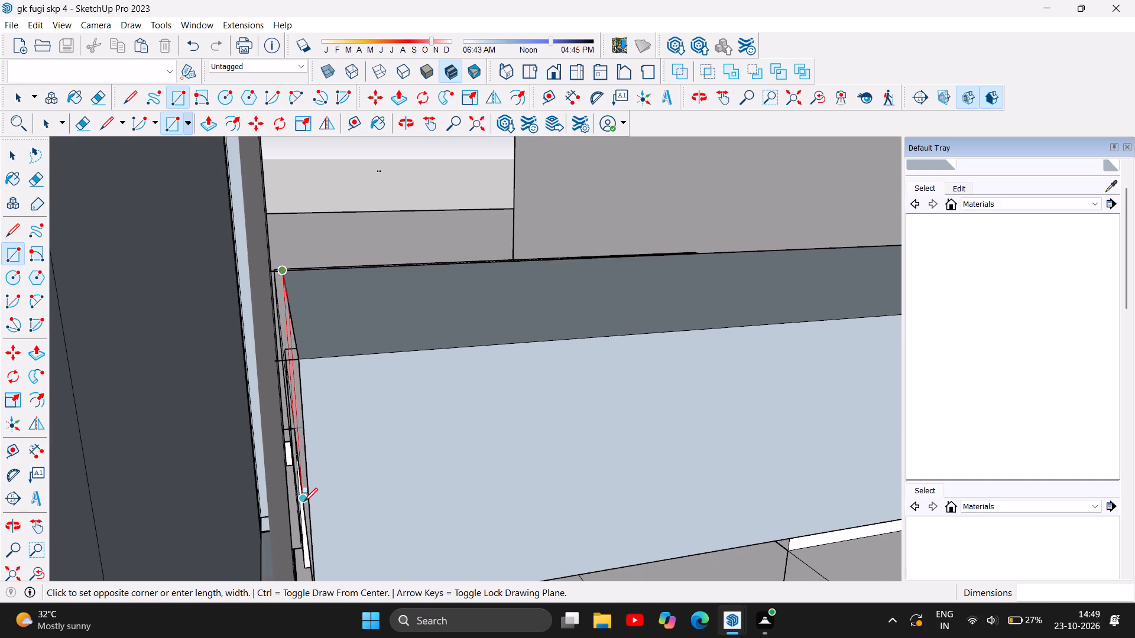
scroll(304, 502, down, 5)
scroll(313, 572, up, 1)
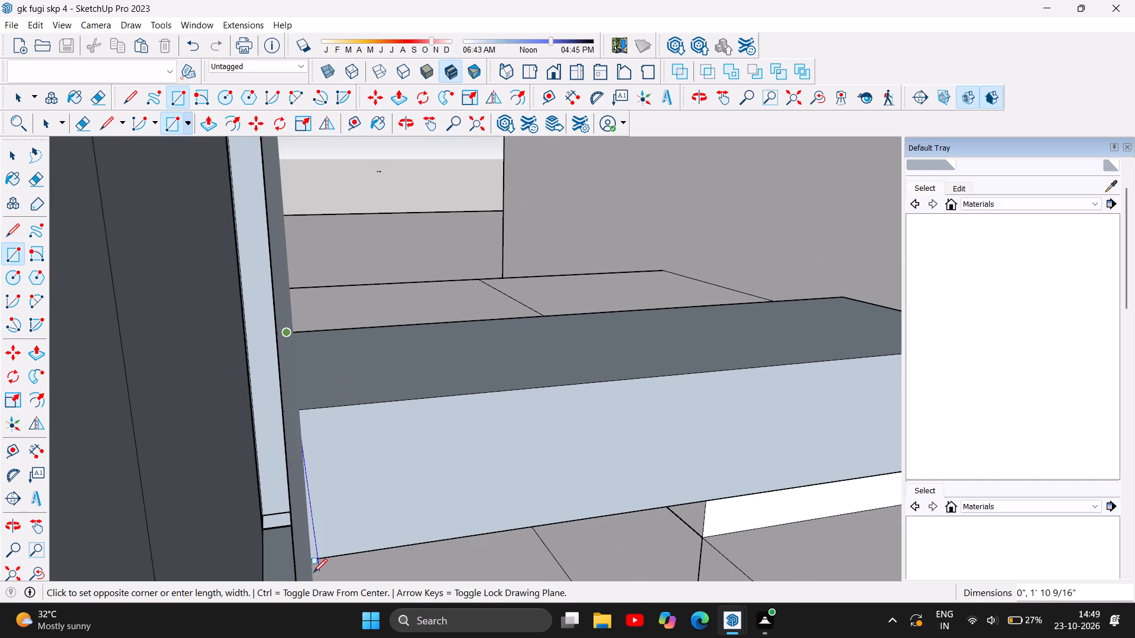
scroll(313, 572, up, 3)
scroll(301, 453, down, 3)
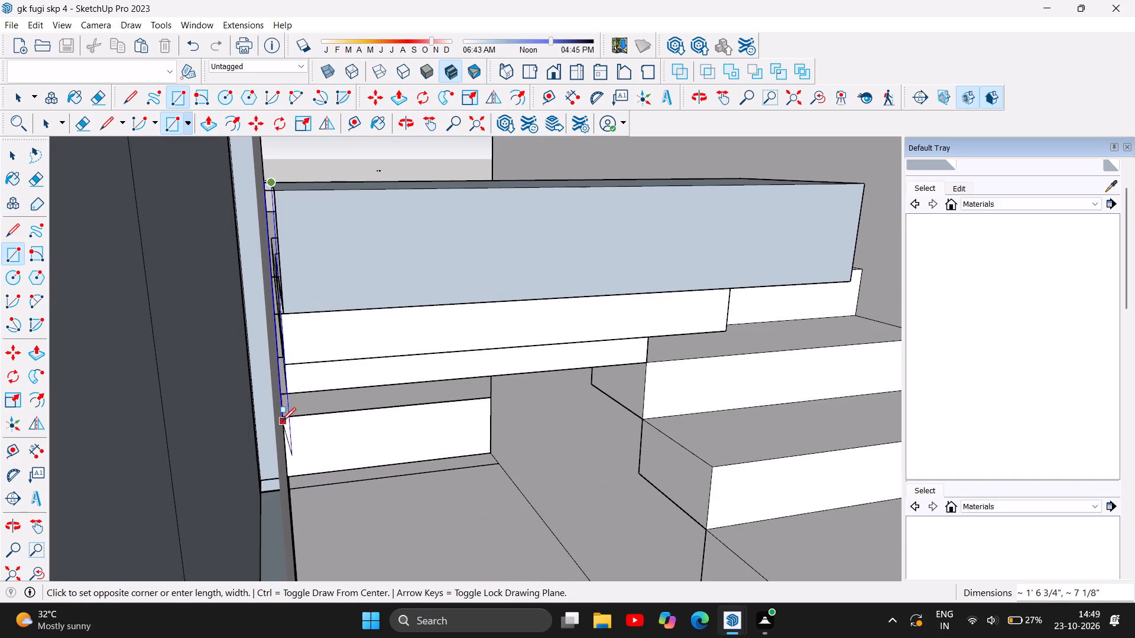
click(283, 315)
Examine the newest upper-flight step's wall end, the steps below it and the landing from both sides.
scroll(267, 209, up, 4)
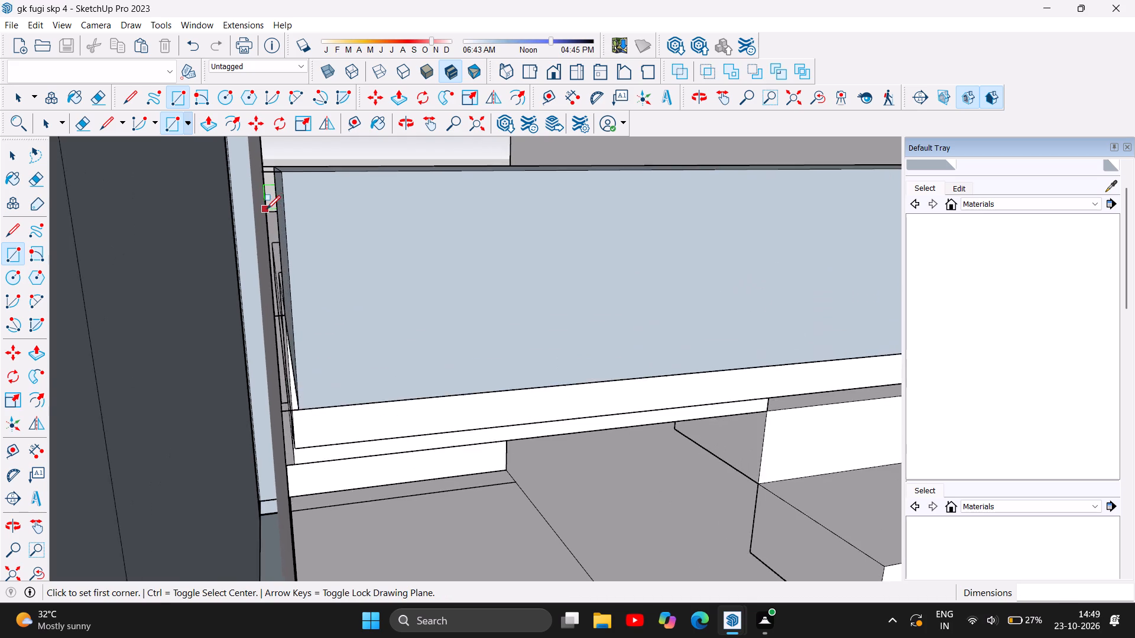
scroll(267, 209, up, 2)
scroll(301, 316, up, 1)
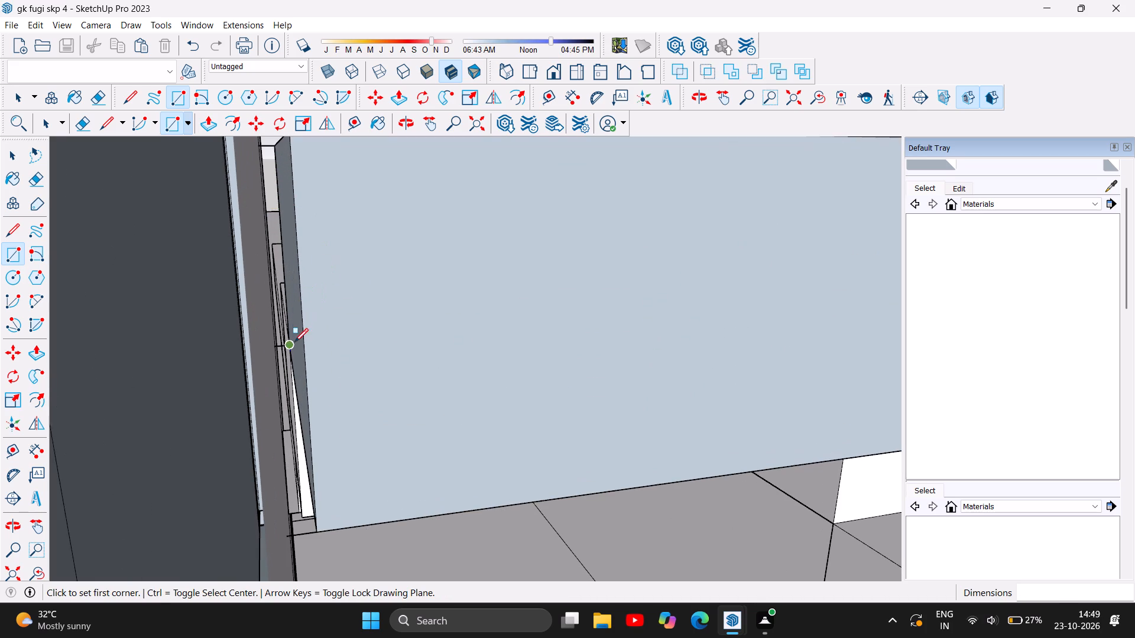
scroll(295, 351, down, 5)
scroll(262, 390, down, 11)
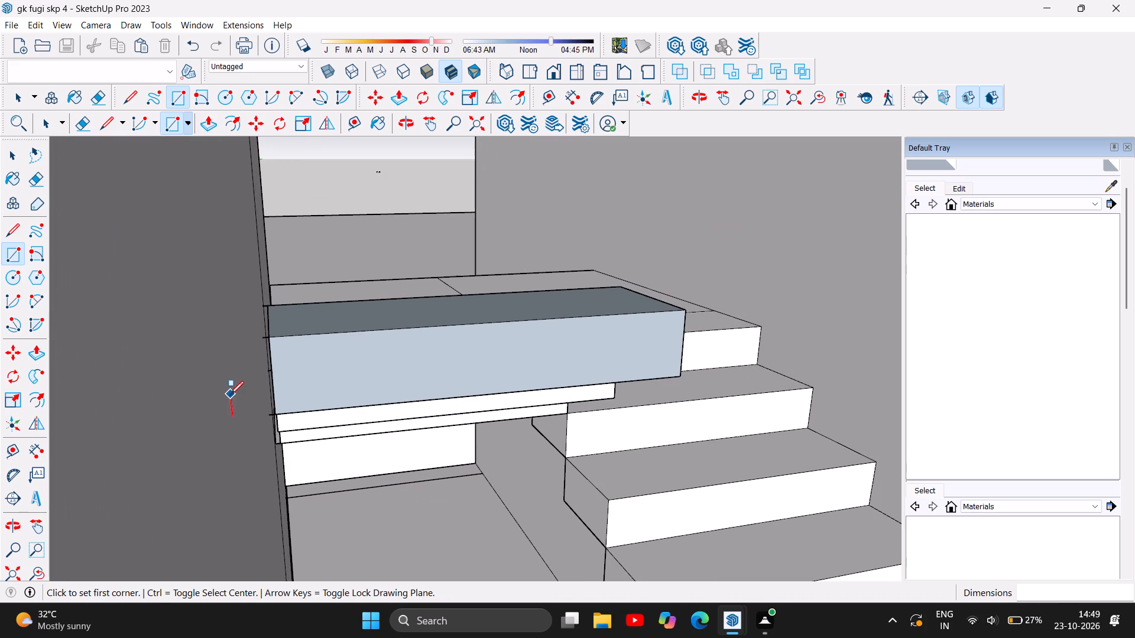
scroll(416, 380, down, 6)
scroll(516, 354, up, 4)
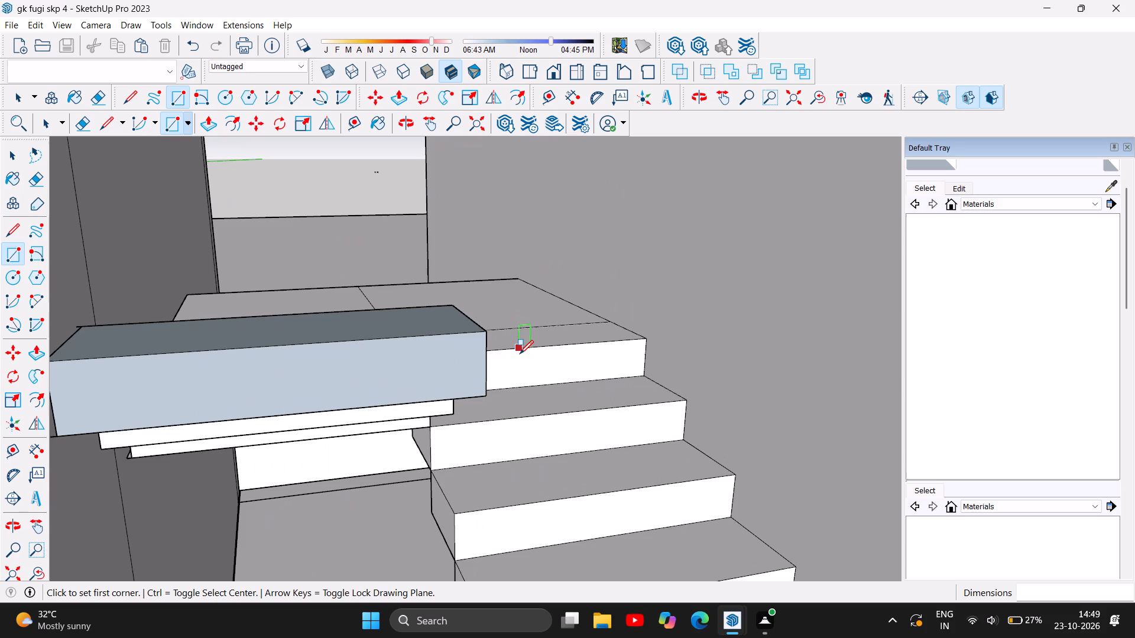
scroll(527, 359, up, 4)
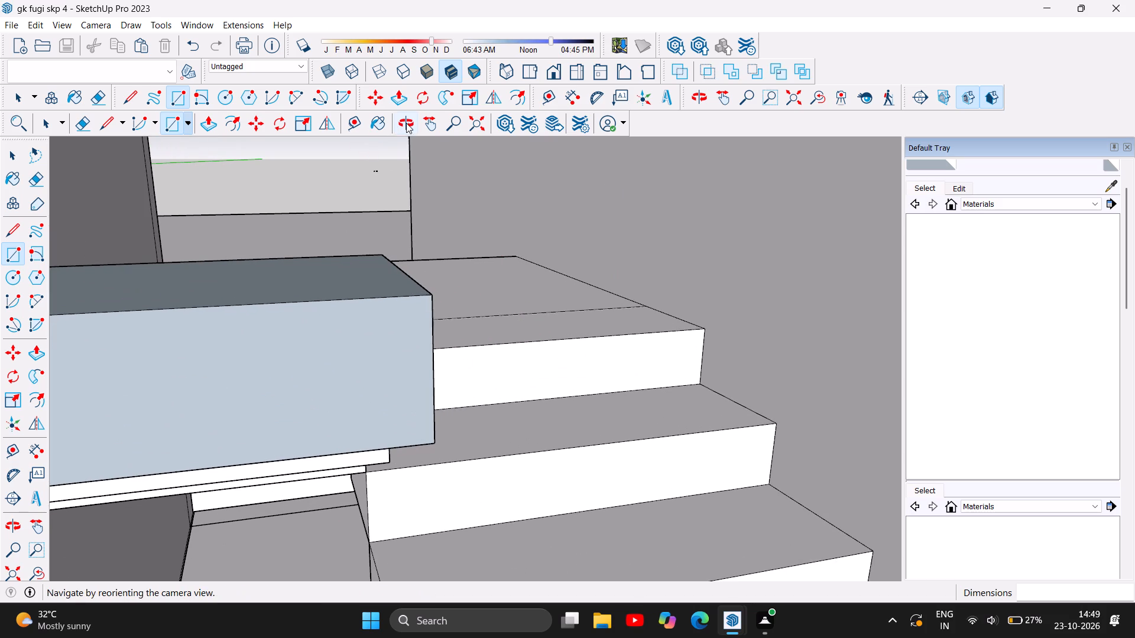
click(406, 123)
drag(472, 305, 267, 317)
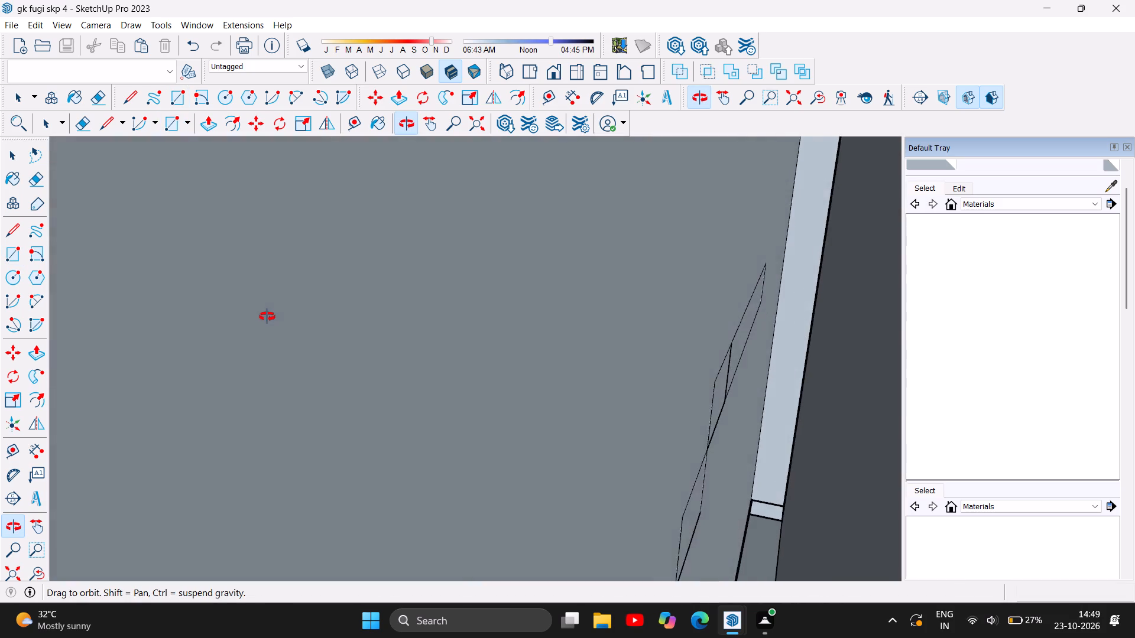
drag(267, 317, 330, 338)
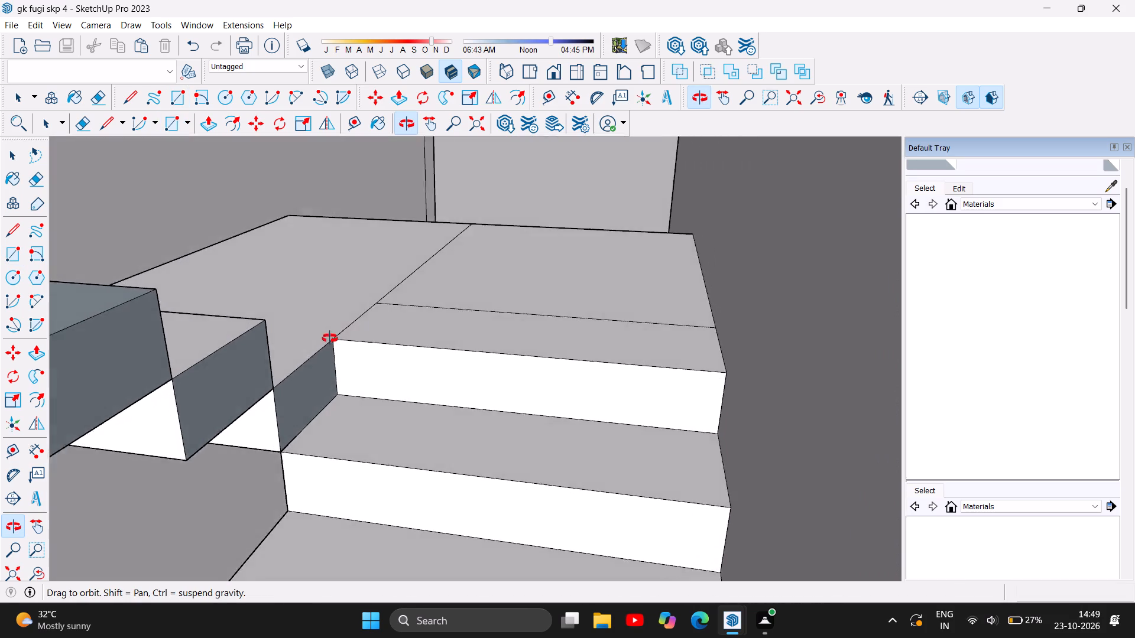
drag(330, 338, 397, 367)
Examine the whole two-storey house from above and from the front, with the central staircase between the walls.
scroll(452, 381, down, 10)
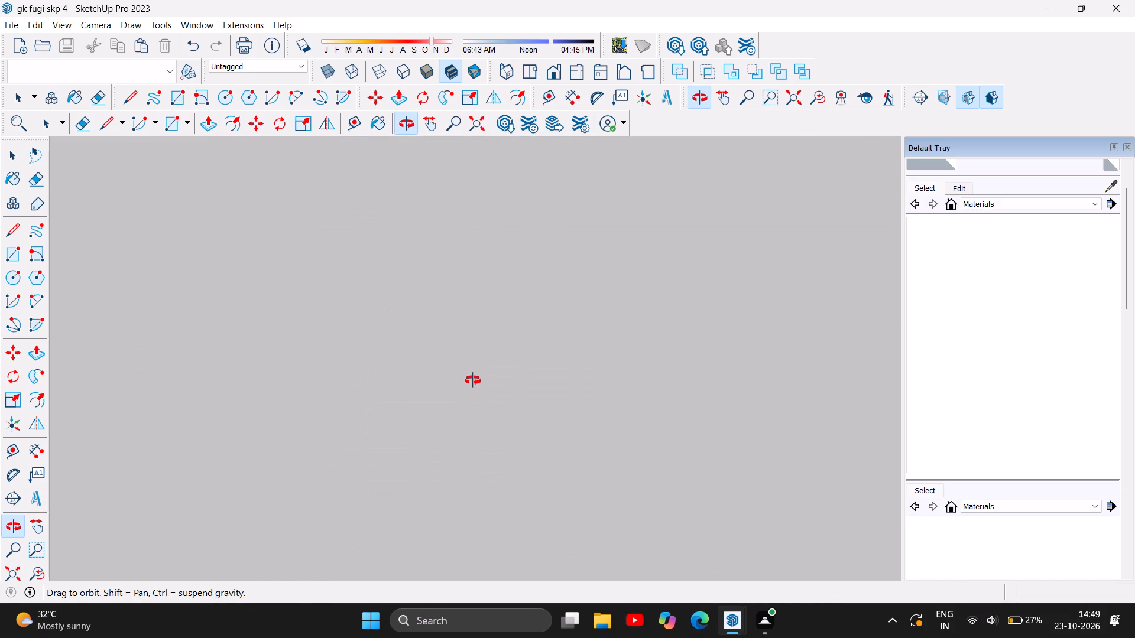
scroll(475, 380, down, 13)
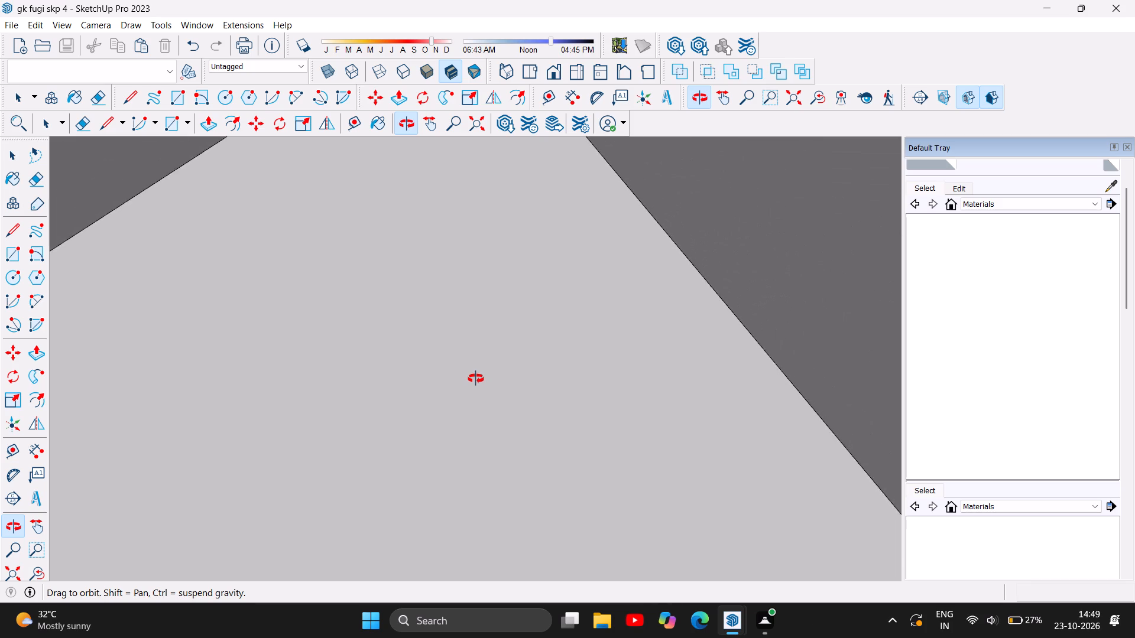
scroll(476, 379, down, 20)
scroll(476, 379, down, 3)
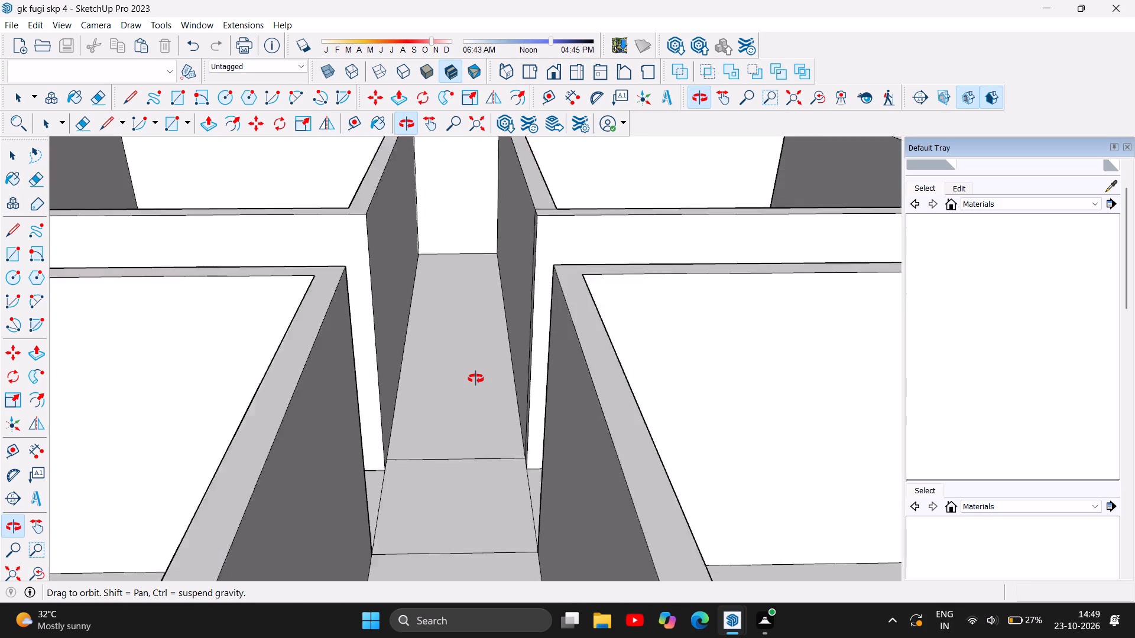
scroll(476, 379, down, 18)
drag(471, 489, 457, 399)
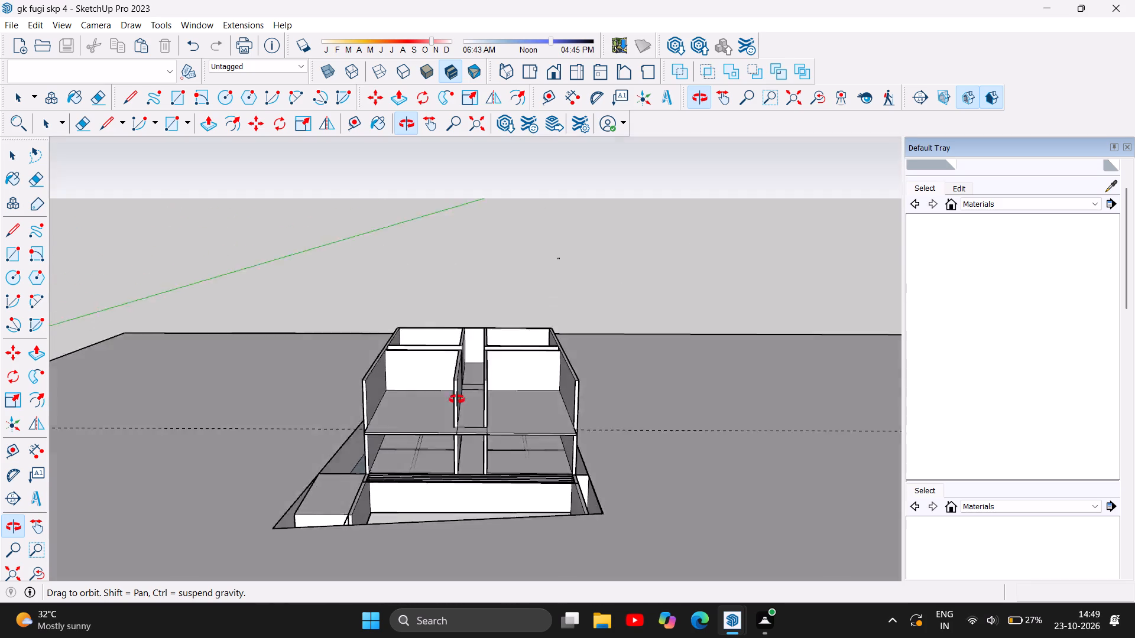
drag(457, 399, 447, 349)
Examine the upper-flight steps and landing from the front, through the ground-floor passage.
scroll(447, 396, up, 5)
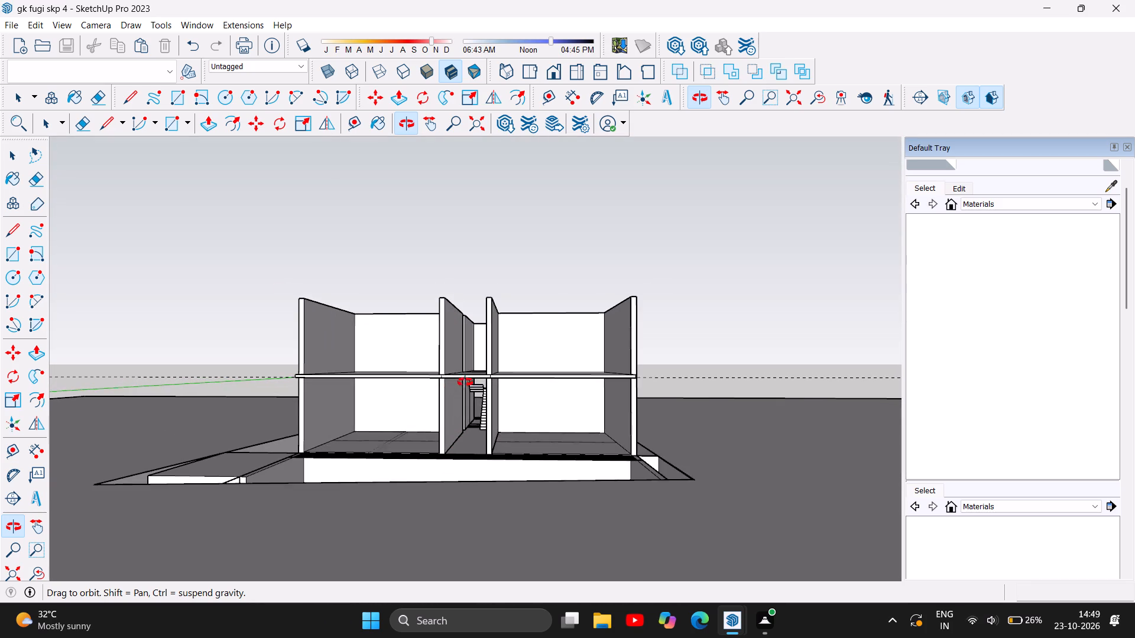
scroll(478, 376, up, 10)
scroll(482, 383, down, 1)
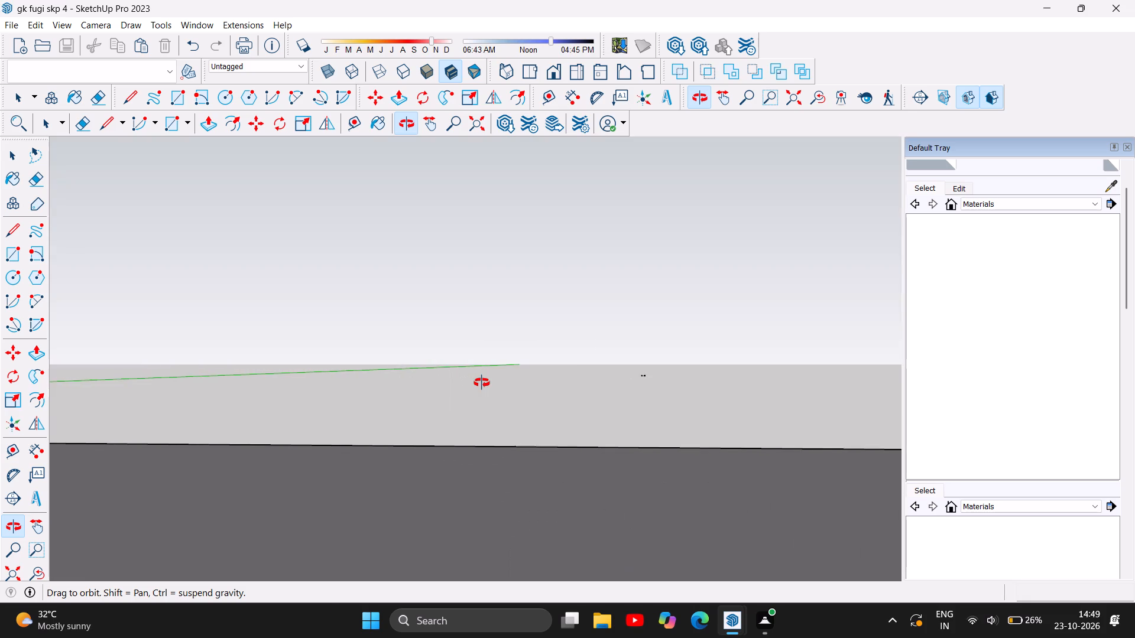
scroll(482, 383, down, 3)
click(500, 409)
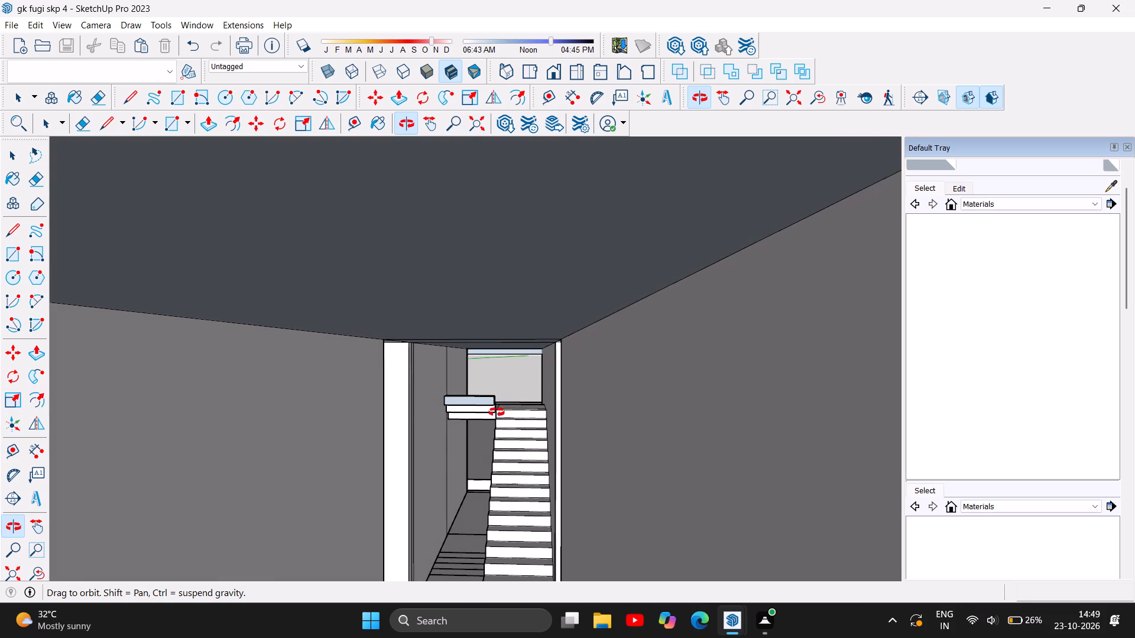
scroll(497, 405, up, 8)
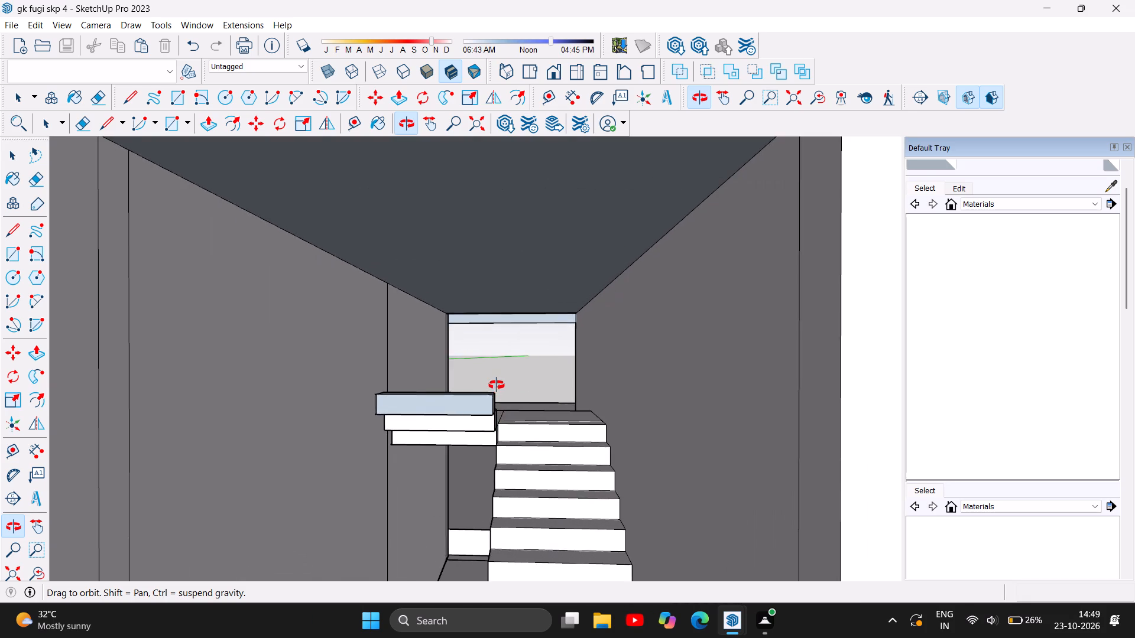
scroll(497, 385, up, 3)
scroll(497, 385, down, 3)
drag(522, 427, 519, 427)
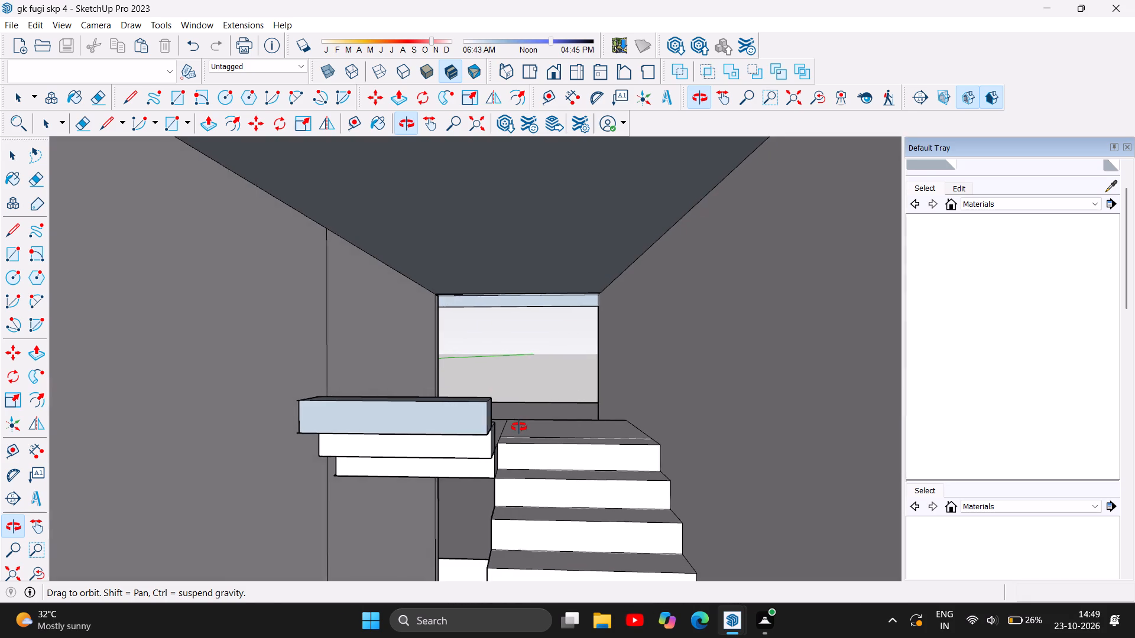
drag(519, 427, 505, 434)
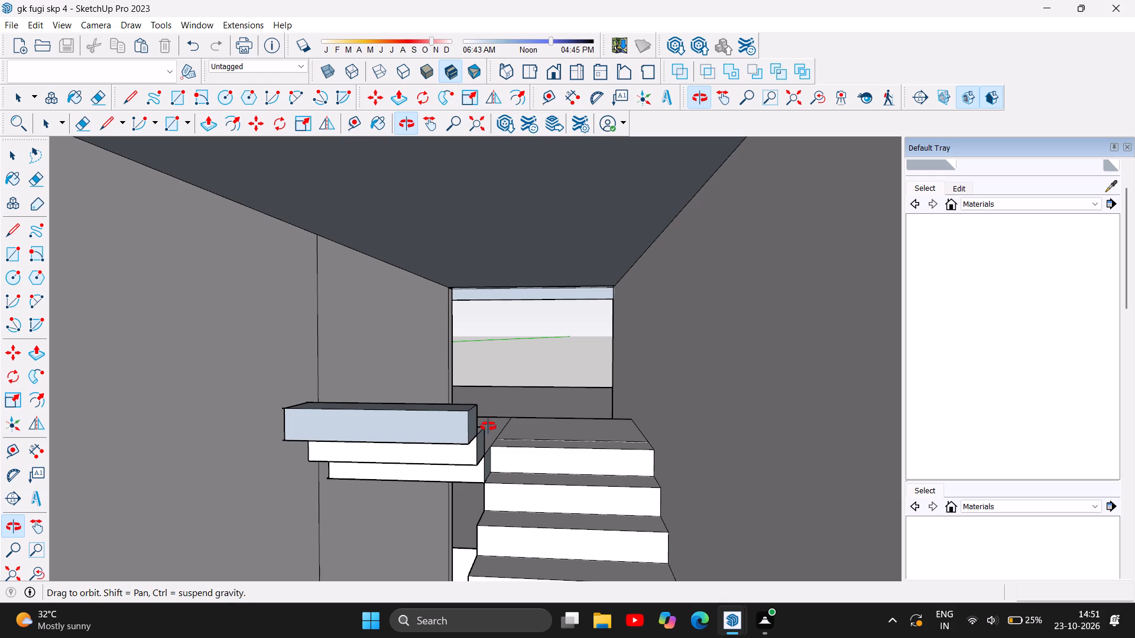
drag(508, 407, 478, 407)
click(478, 407)
drag(553, 433, 508, 413)
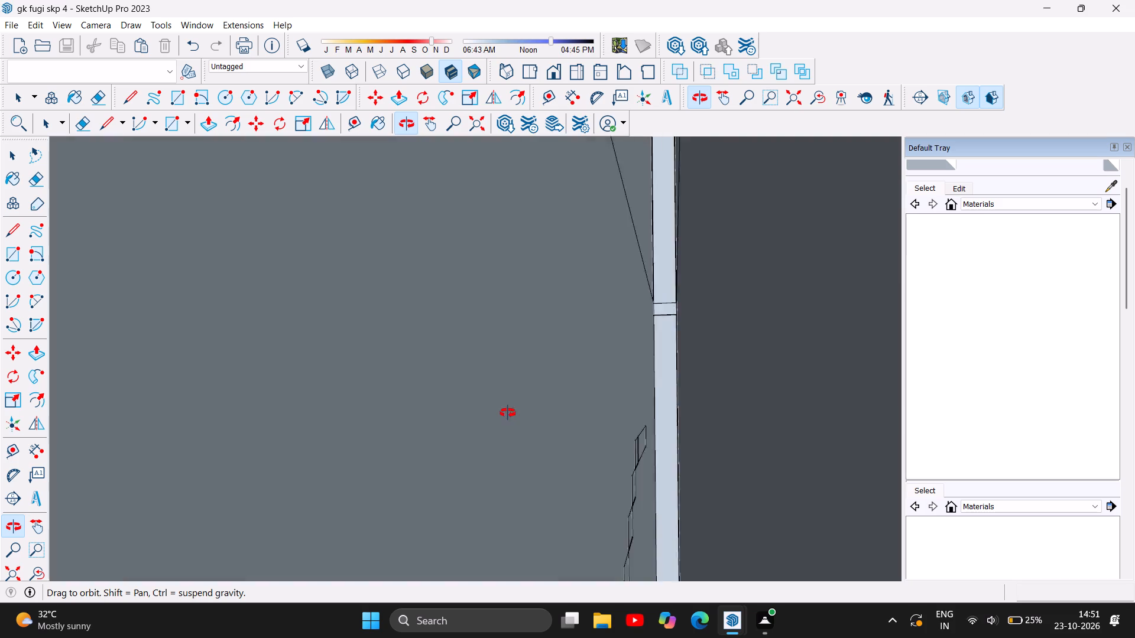
drag(508, 413, 541, 440)
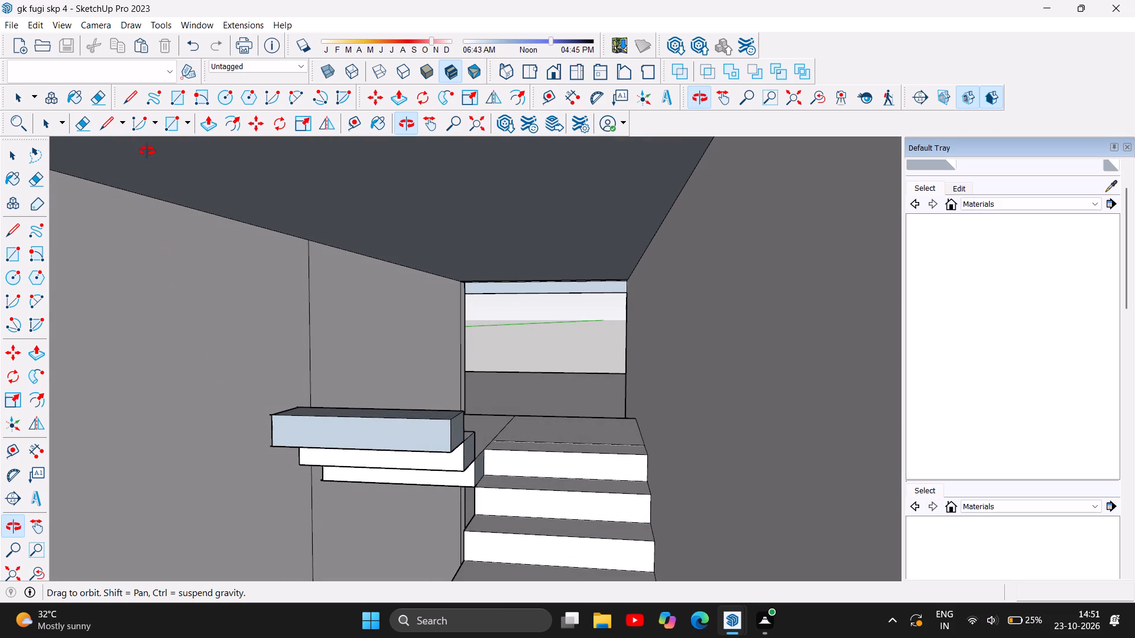
Delete the stray line stub extending past the newest step's top front corner at the wall.
scroll(251, 415, up, 3)
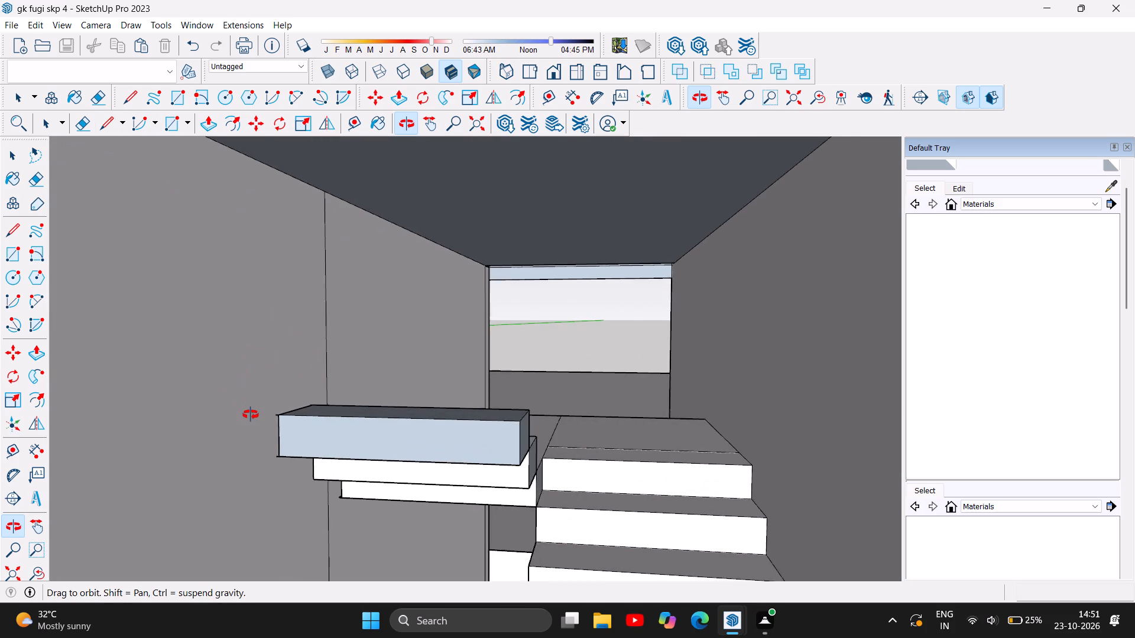
scroll(251, 415, up, 13)
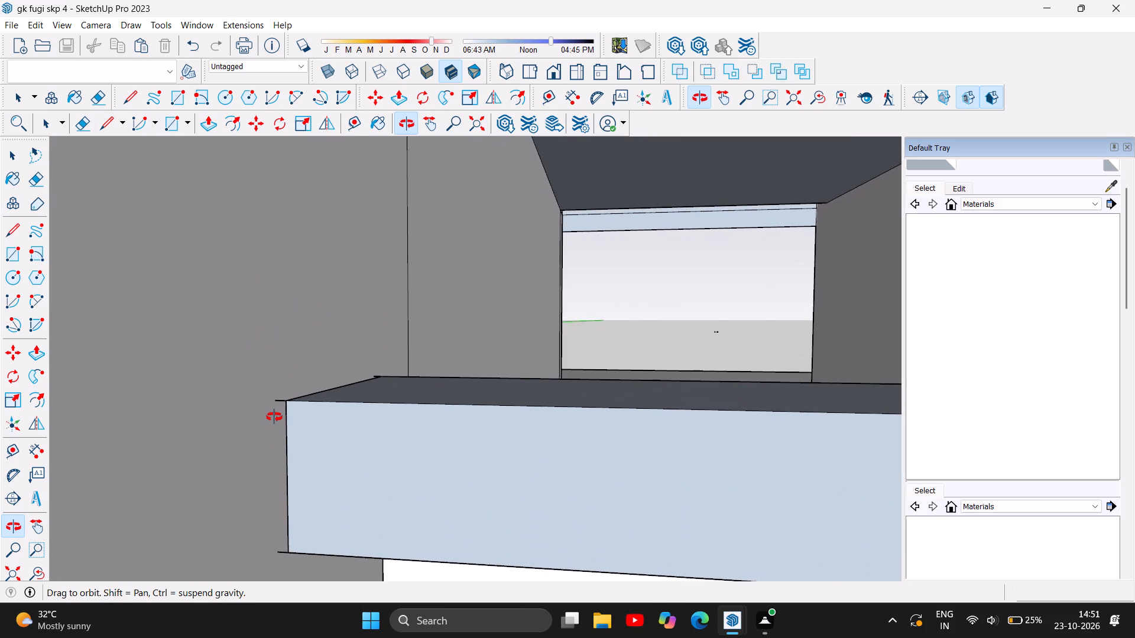
scroll(274, 417, up, 3)
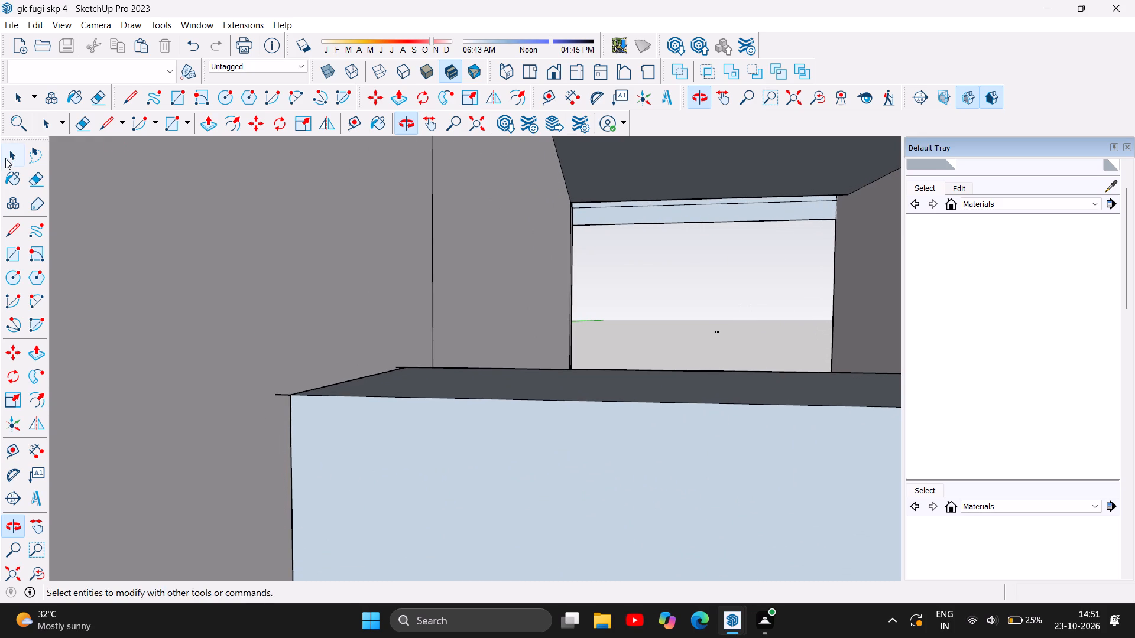
click(6, 151)
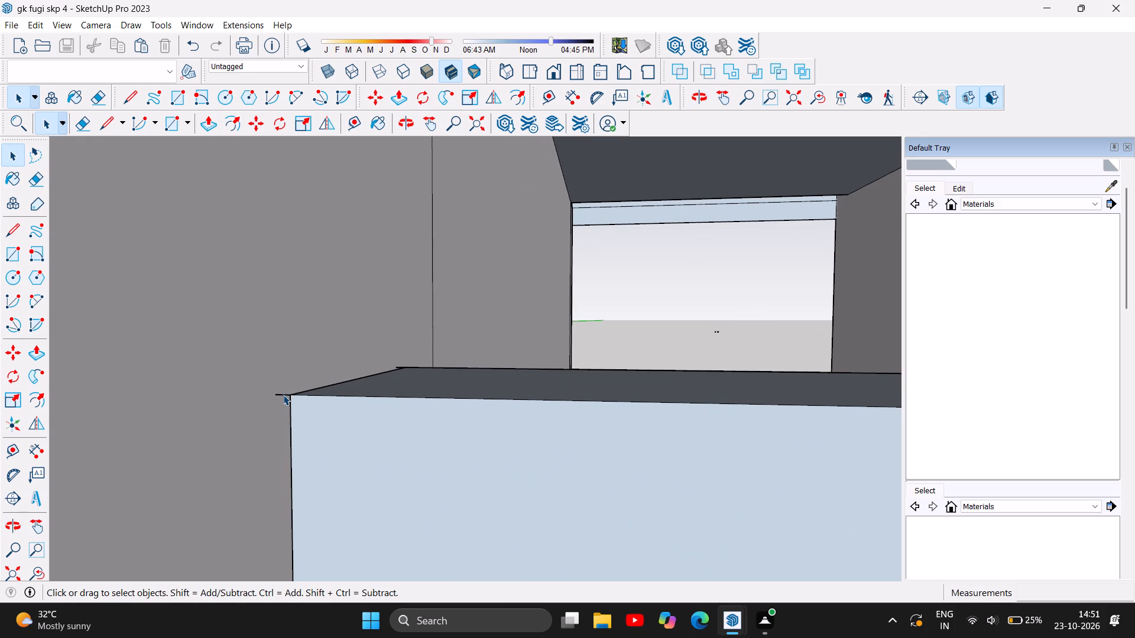
click(283, 395)
right_click(283, 395)
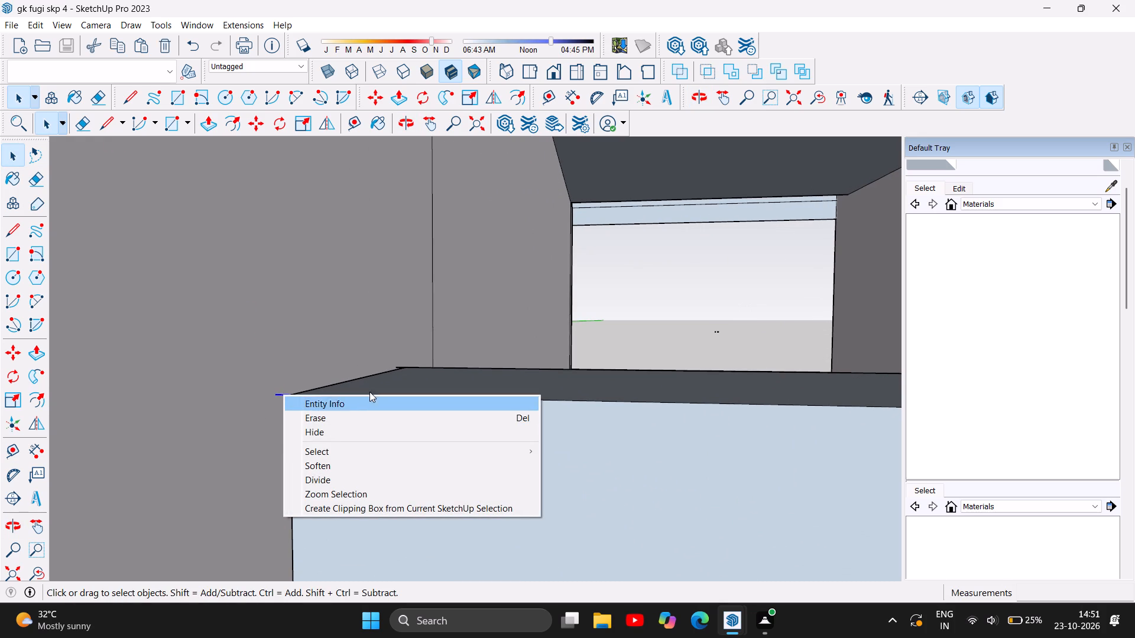
key(Delete)
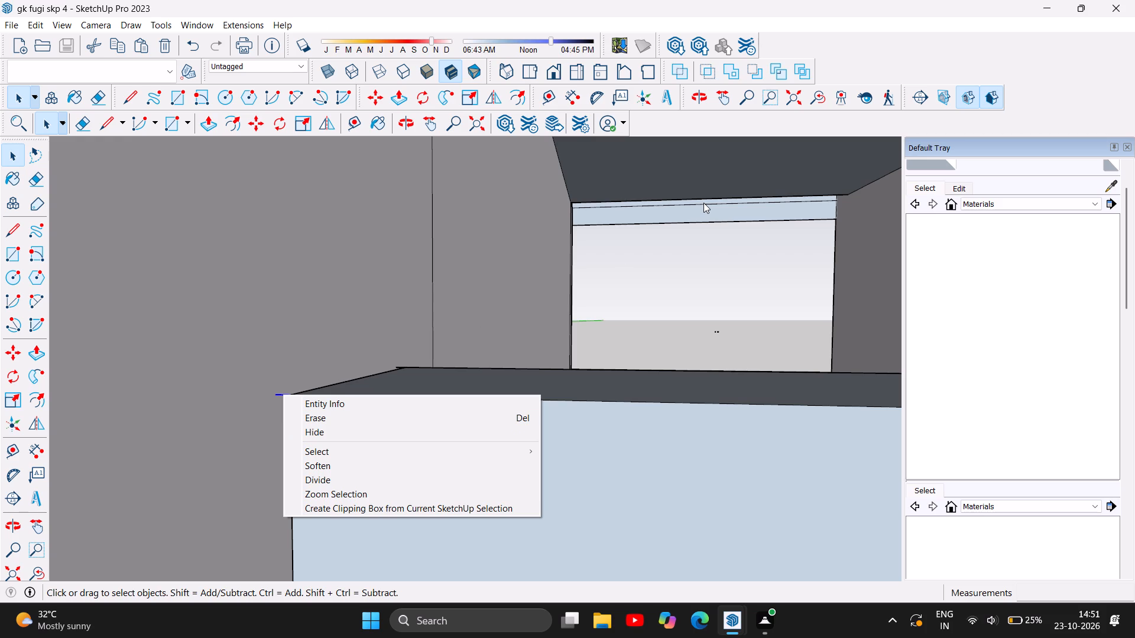
click(689, 255)
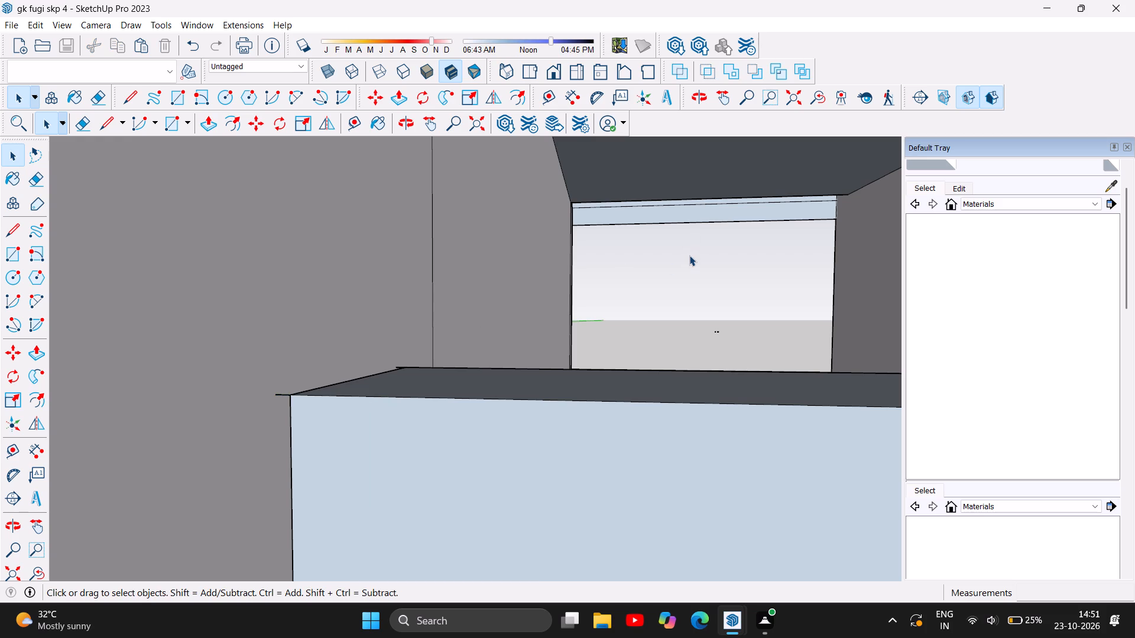
click(288, 396)
key(Delete)
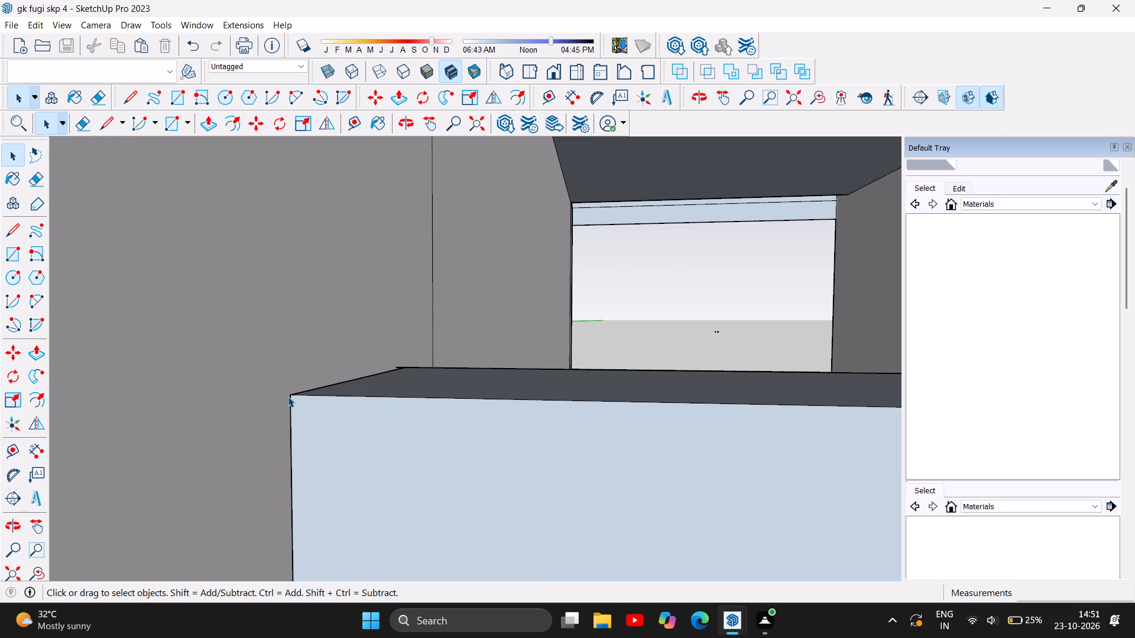
Delete the stray line stub extending past the newest step's top rear corner at the wall.
scroll(380, 358, up, 8)
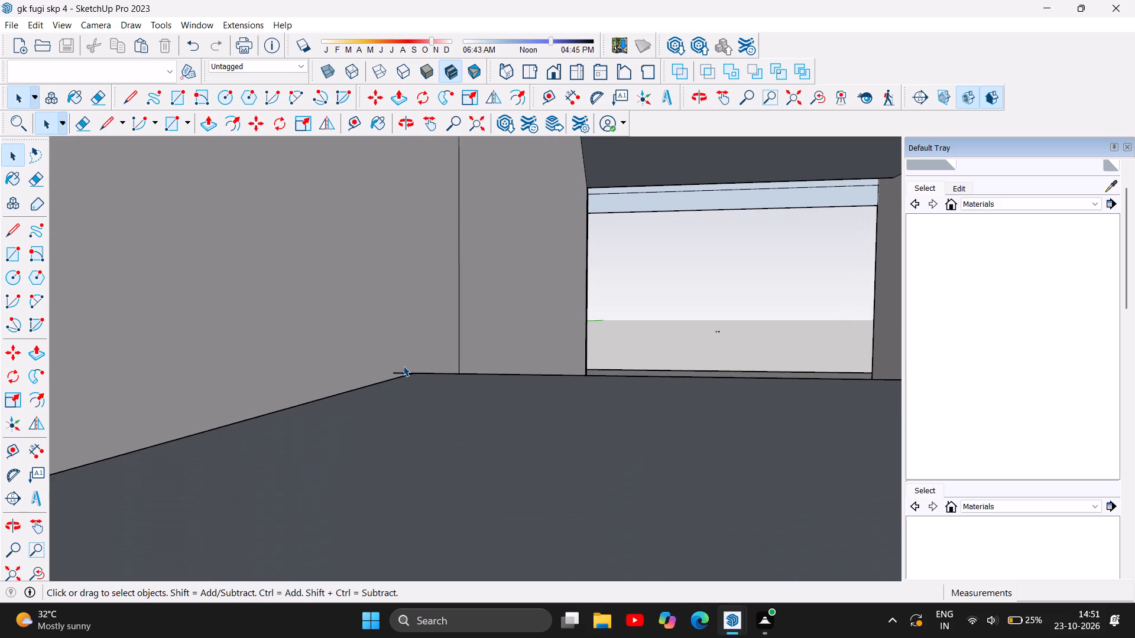
scroll(403, 366, up, 6)
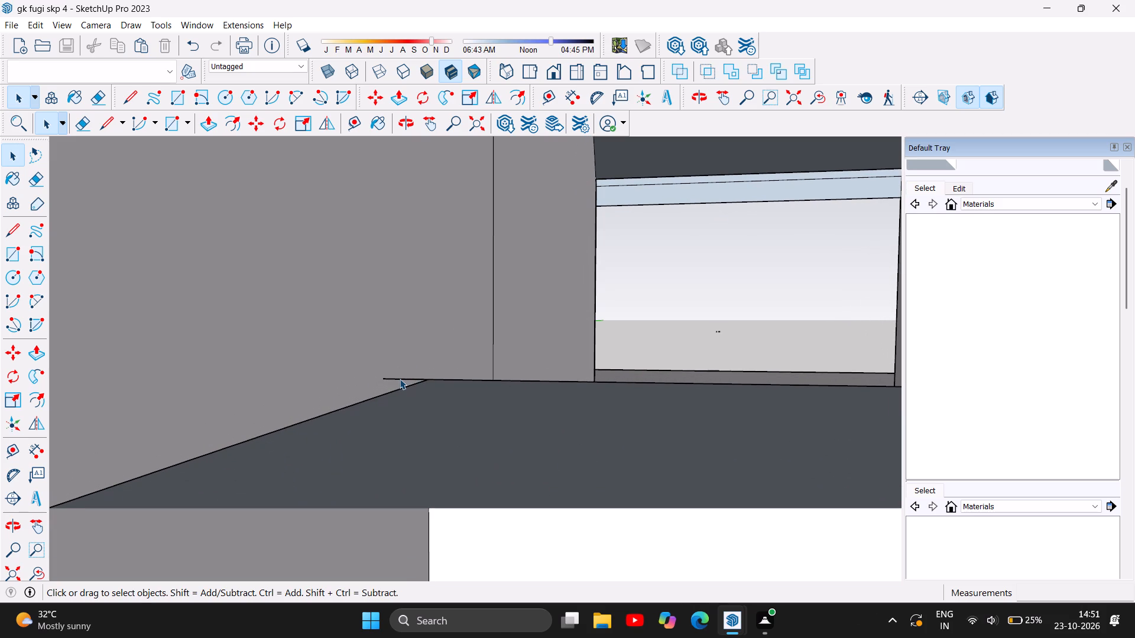
click(400, 379)
key(Delete)
Delete the stray line stub extending past the newest step's bottom front corner at the wall.
scroll(478, 309, down, 11)
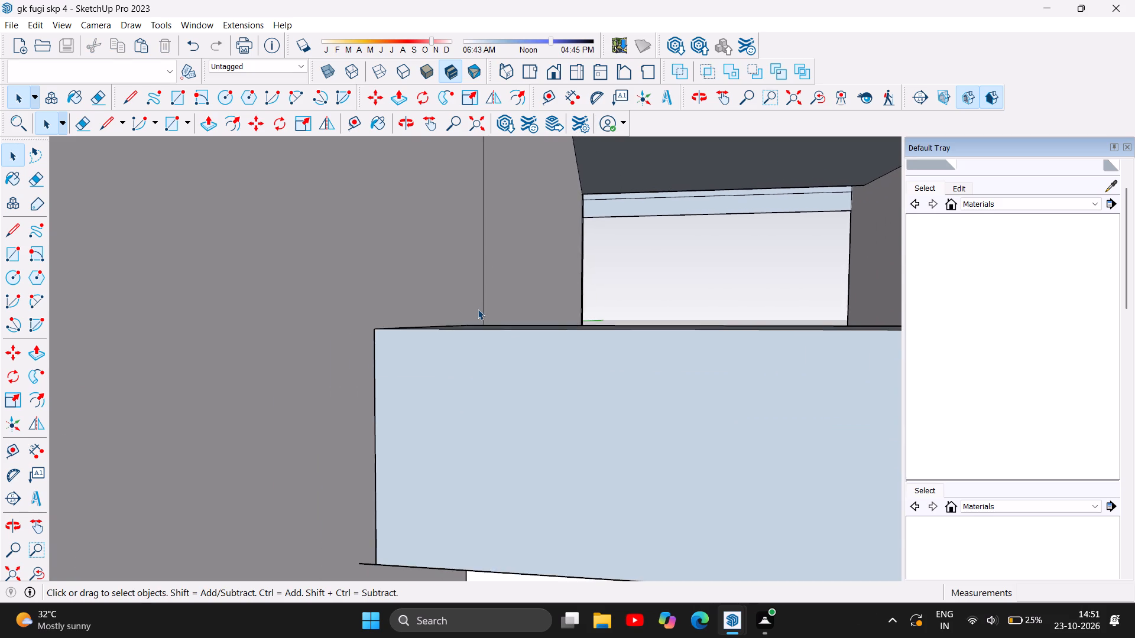
scroll(478, 309, down, 4)
scroll(420, 450, up, 12)
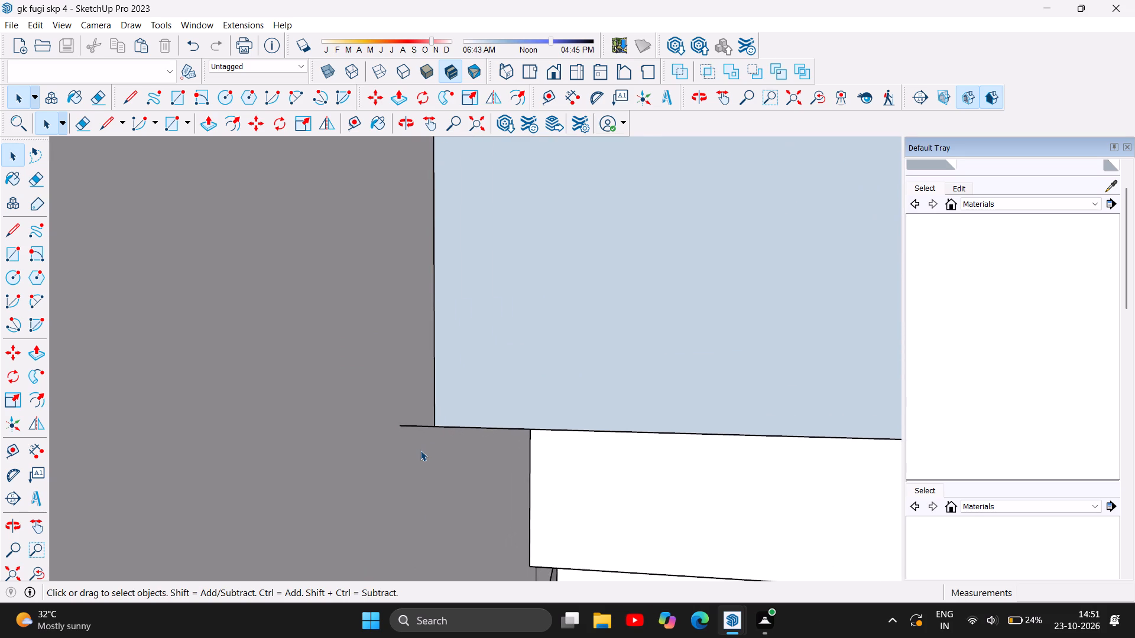
scroll(420, 450, up, 1)
click(414, 421)
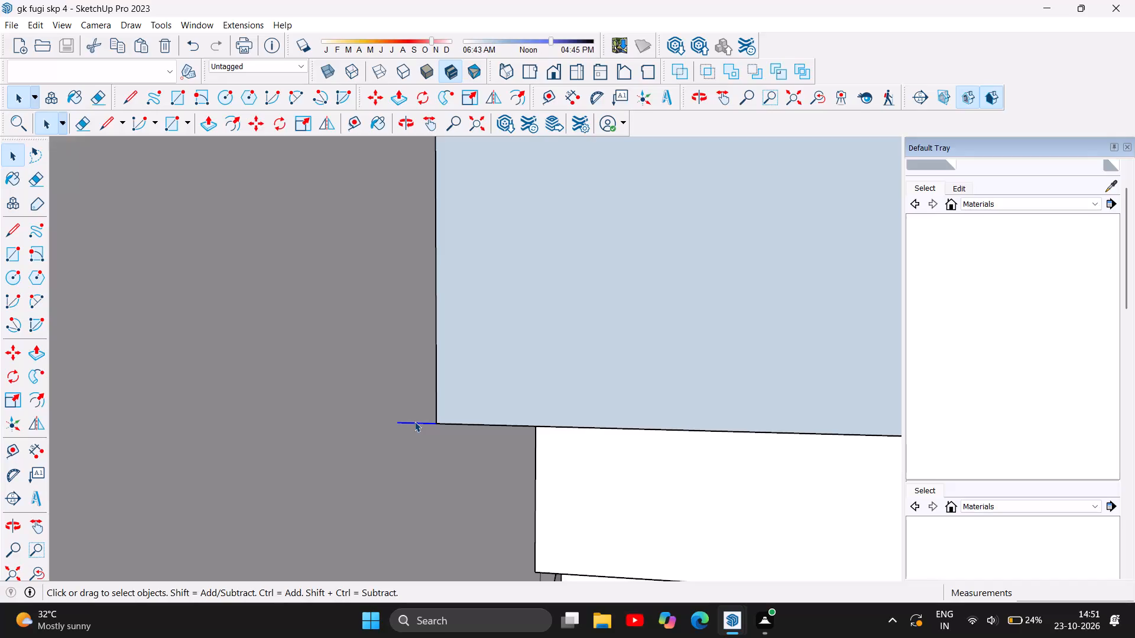
key(Delete)
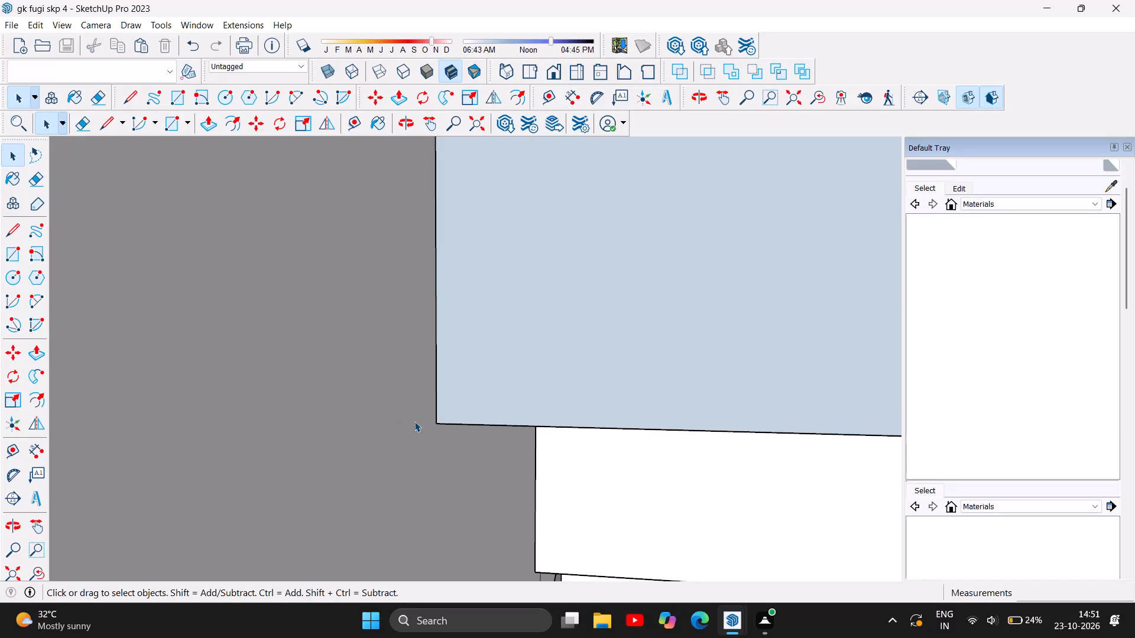
Delete the stray line stub extending past the newest step's landing-side bottom corner at the wall.
scroll(414, 421, down, 9)
scroll(446, 537, down, 6)
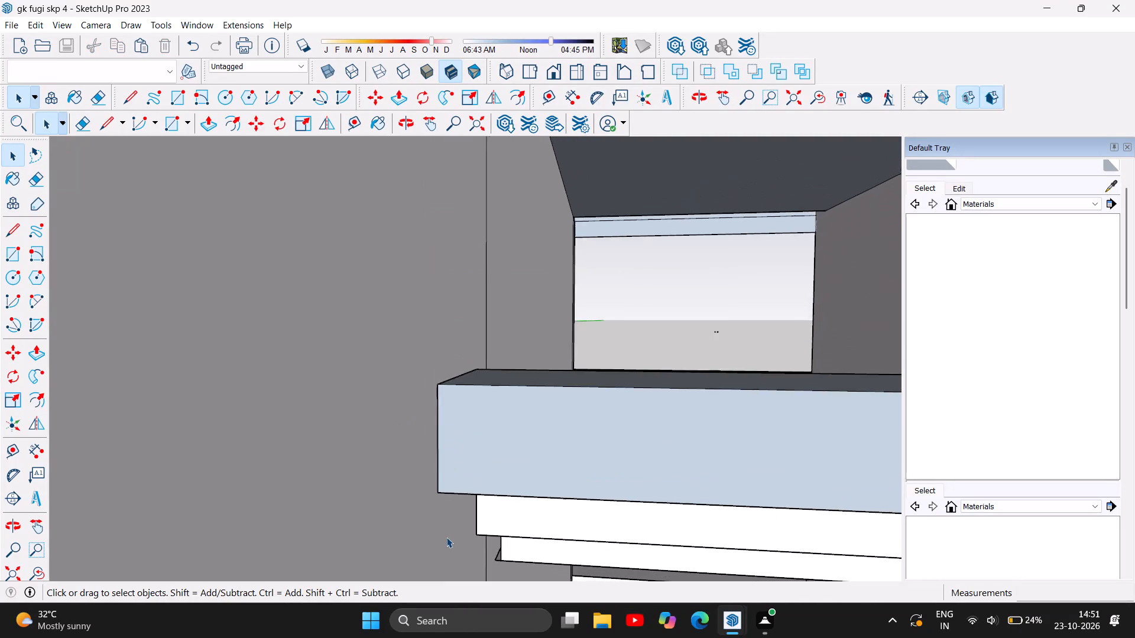
scroll(446, 537, down, 12)
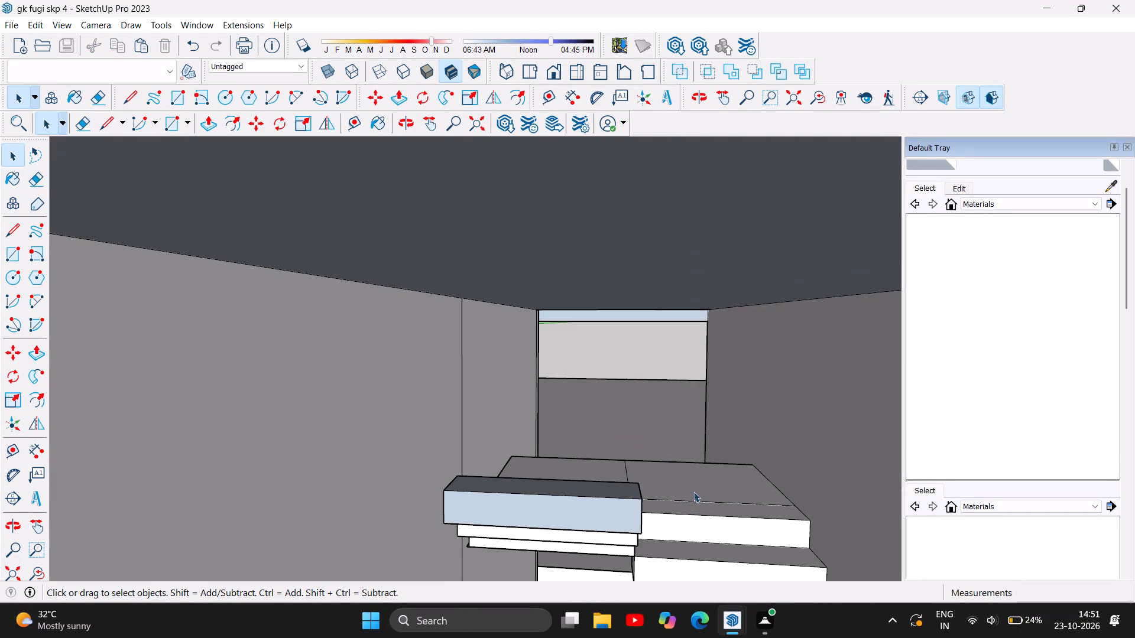
scroll(666, 462, up, 7)
scroll(685, 404, up, 5)
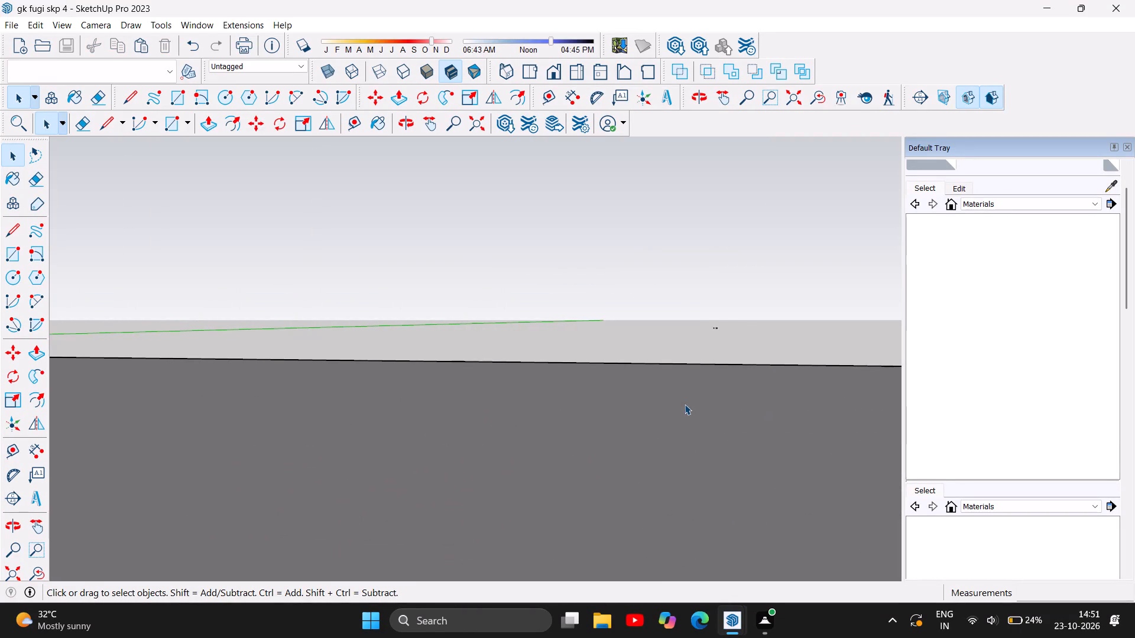
click(403, 119)
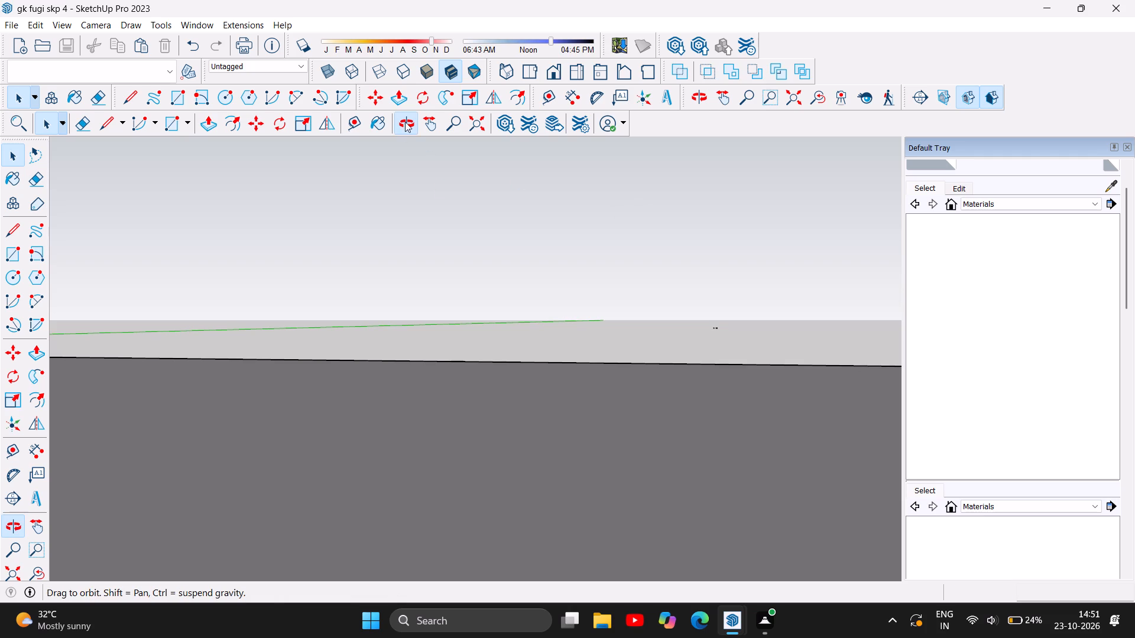
drag(486, 333, 377, 342)
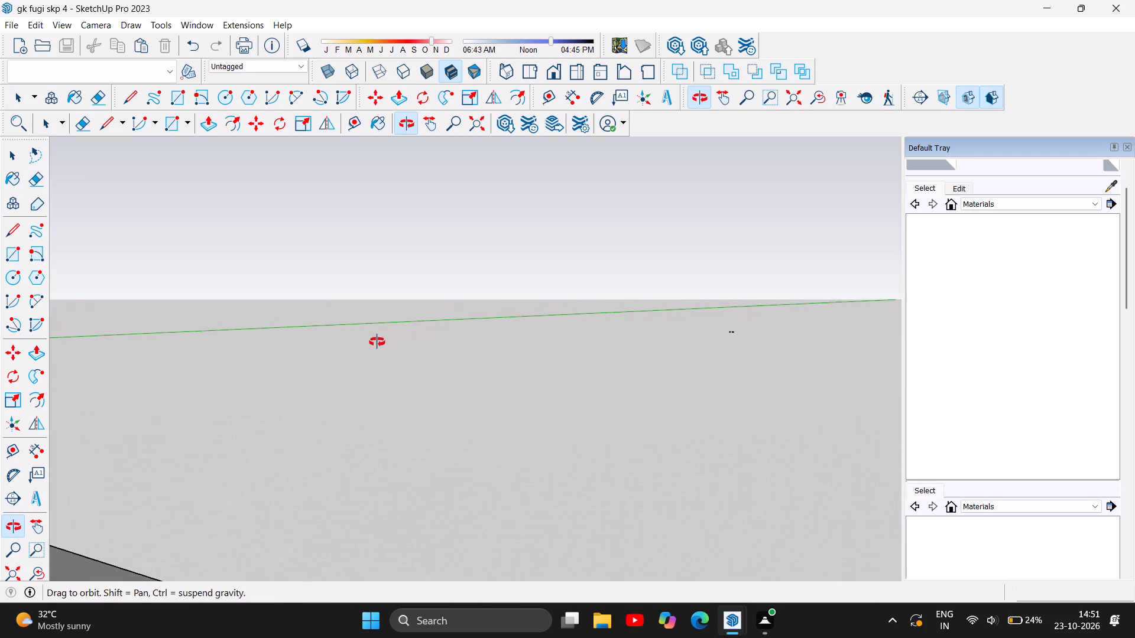
drag(377, 342, 192, 362)
drag(521, 381, 378, 382)
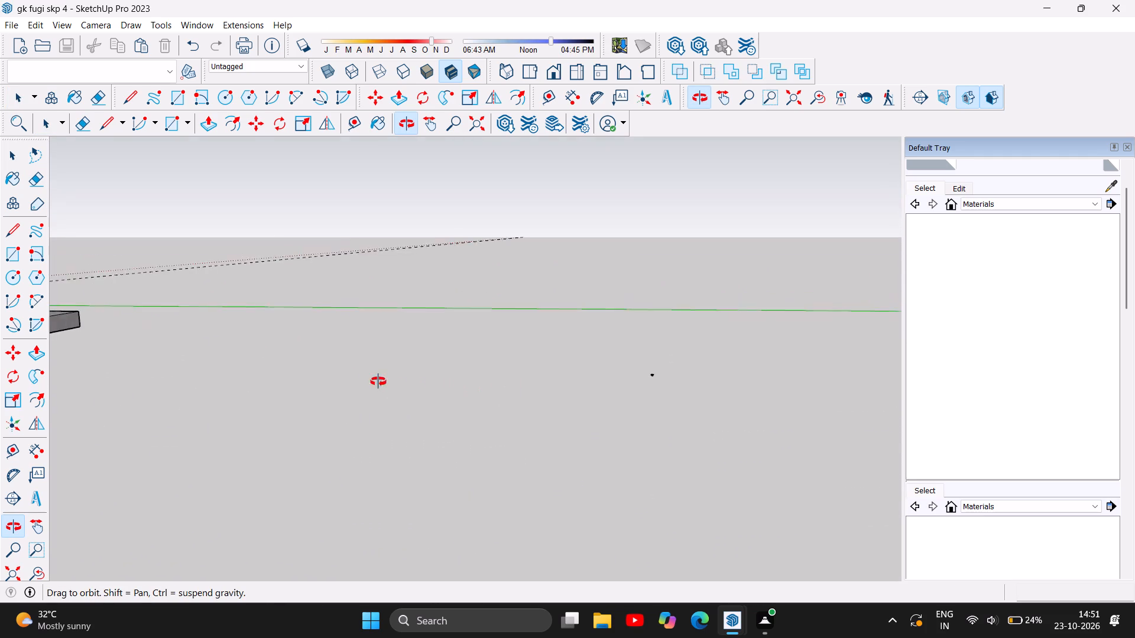
drag(378, 382, 121, 388)
scroll(347, 248, up, 6)
scroll(347, 248, down, 1)
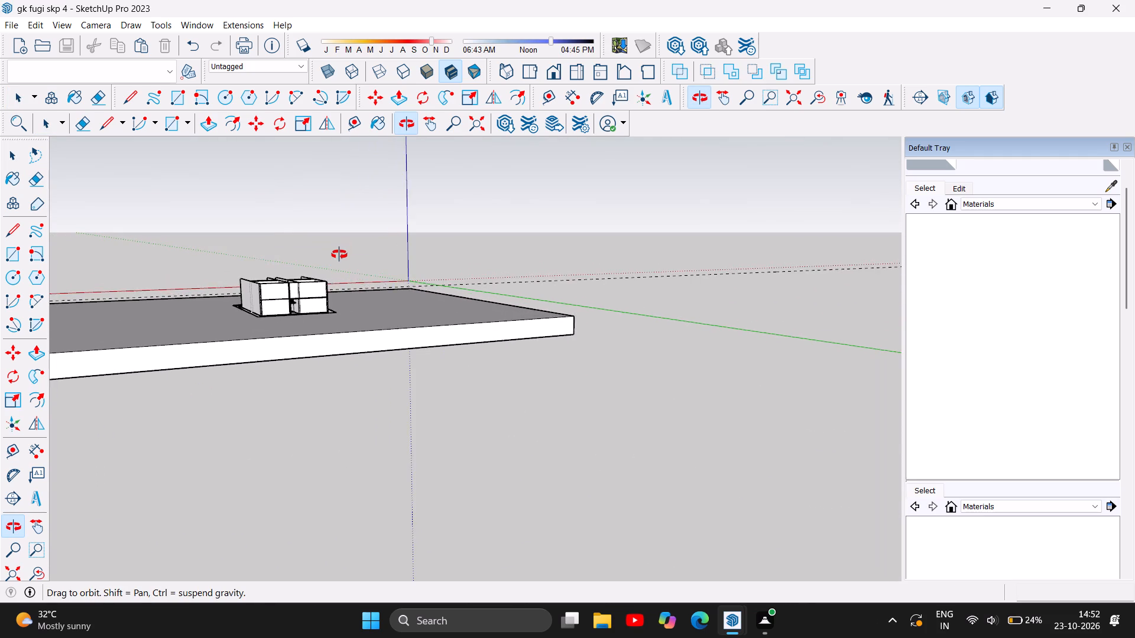
scroll(316, 291, up, 7)
scroll(261, 323, up, 17)
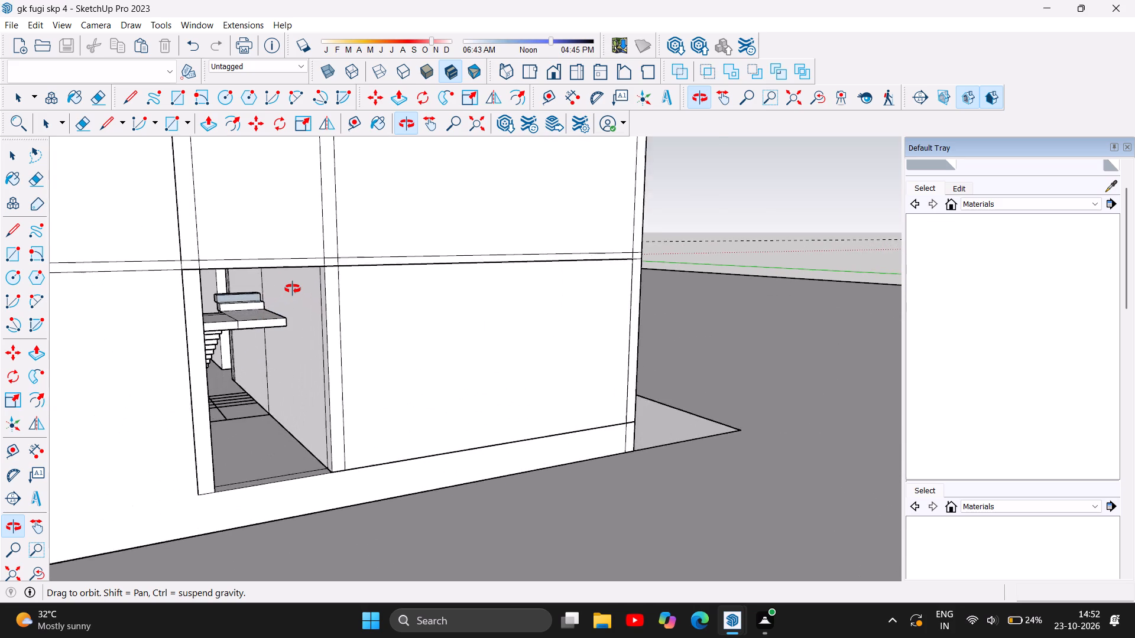
scroll(293, 289, up, 3)
scroll(234, 310, up, 6)
scroll(181, 288, up, 7)
scroll(343, 290, up, 17)
drag(367, 372, 269, 370)
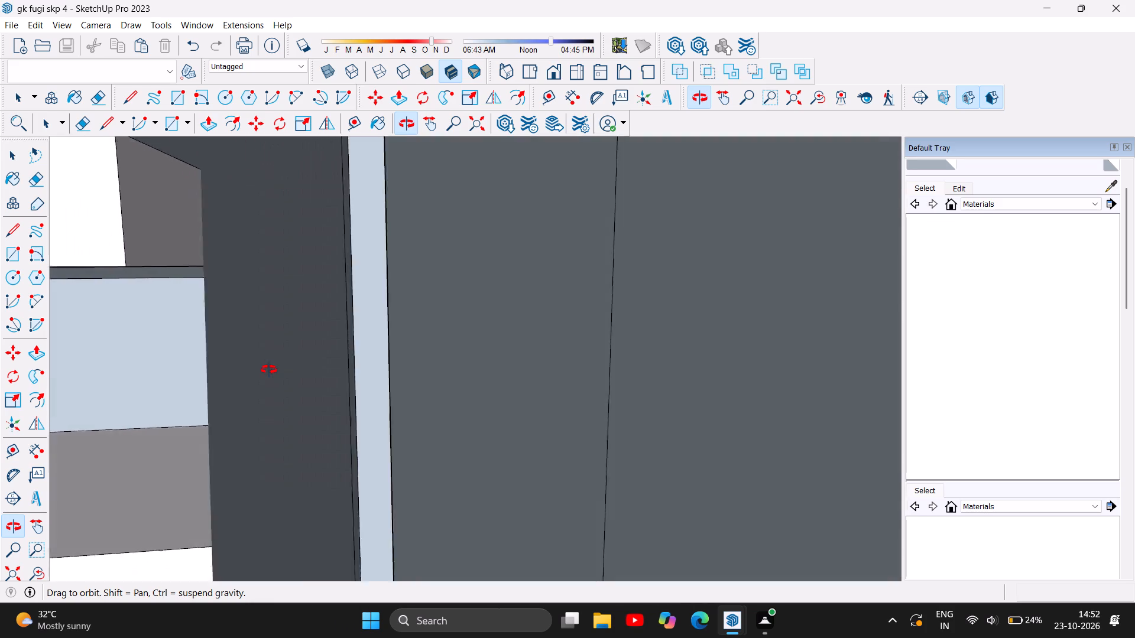
drag(269, 370, 283, 369)
scroll(333, 413, up, 5)
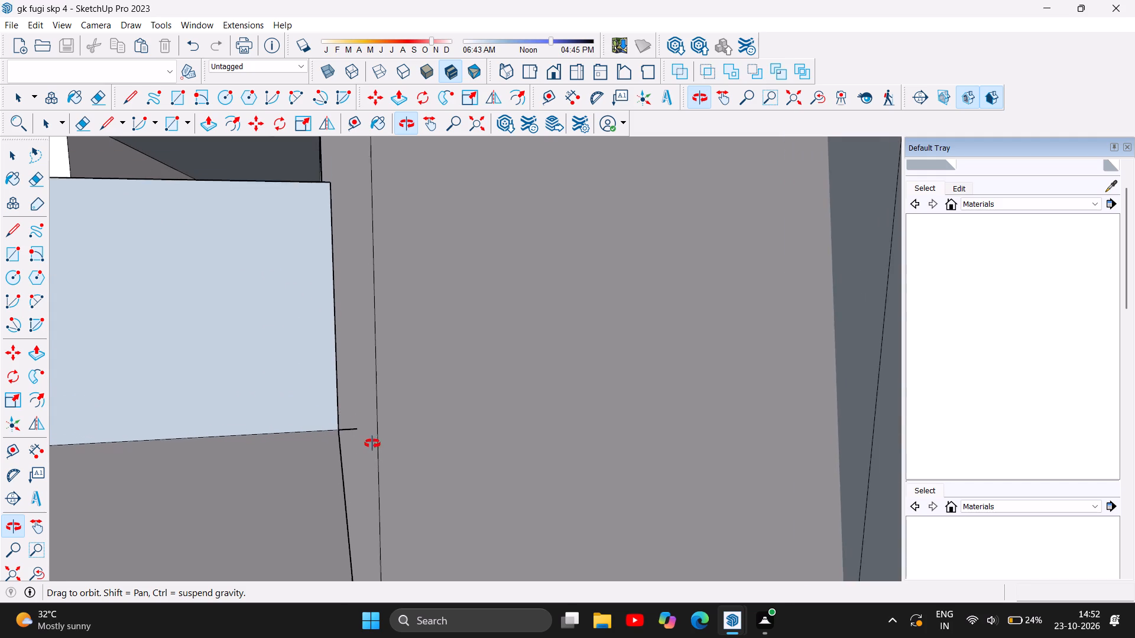
scroll(356, 418, down, 1)
scroll(369, 447, up, 6)
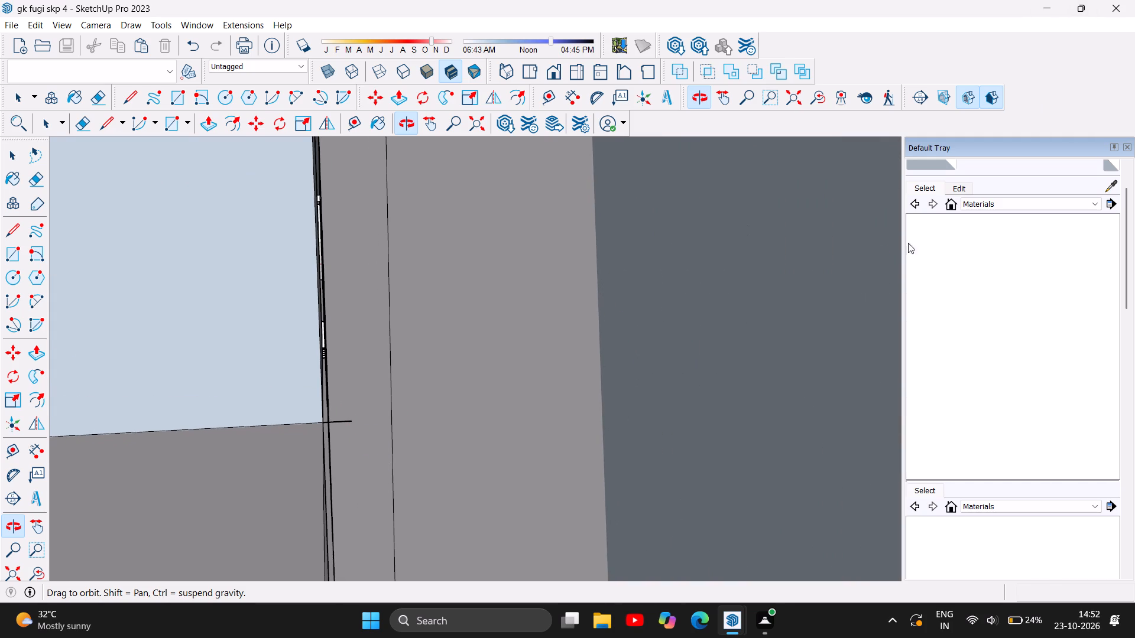
drag(445, 335, 399, 325)
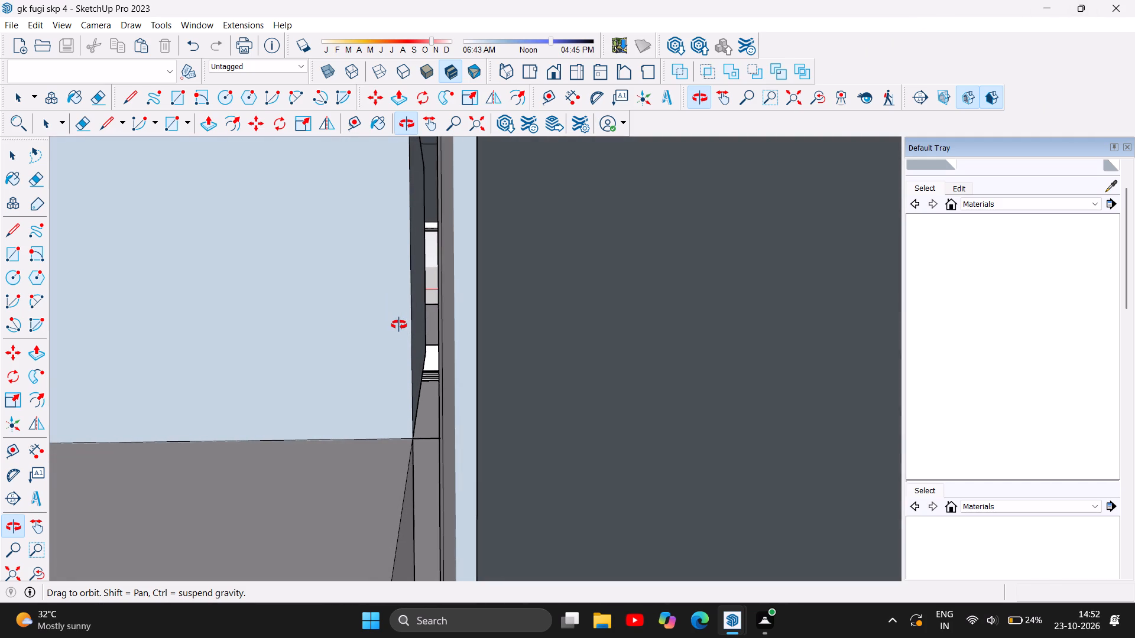
drag(399, 325, 411, 320)
drag(22, 164, 22, 164)
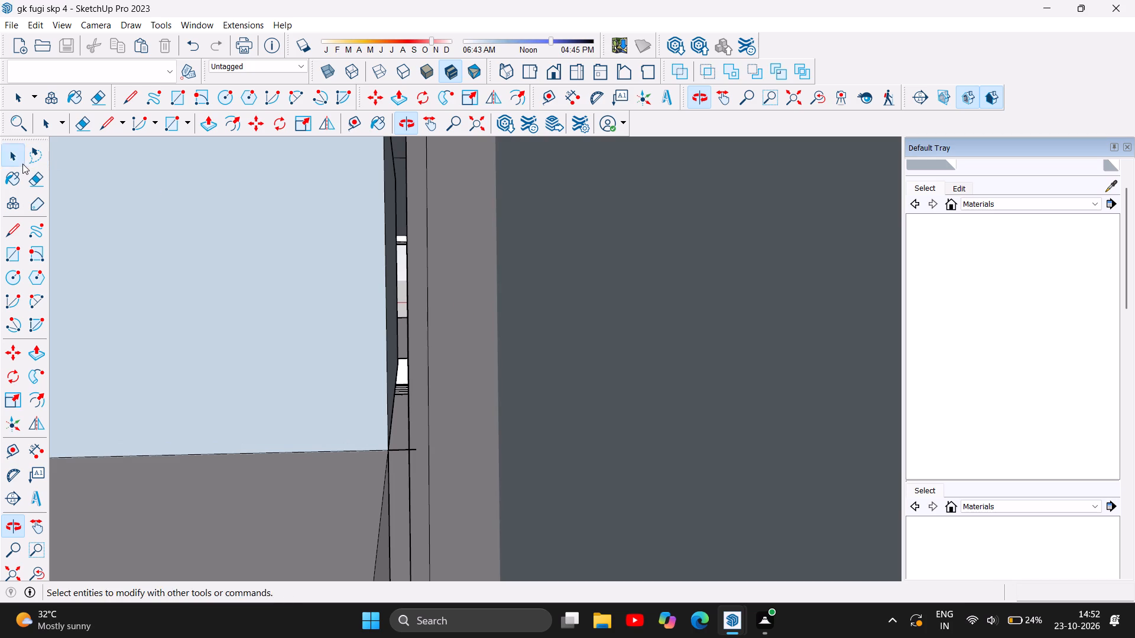
drag(22, 164, 34, 165)
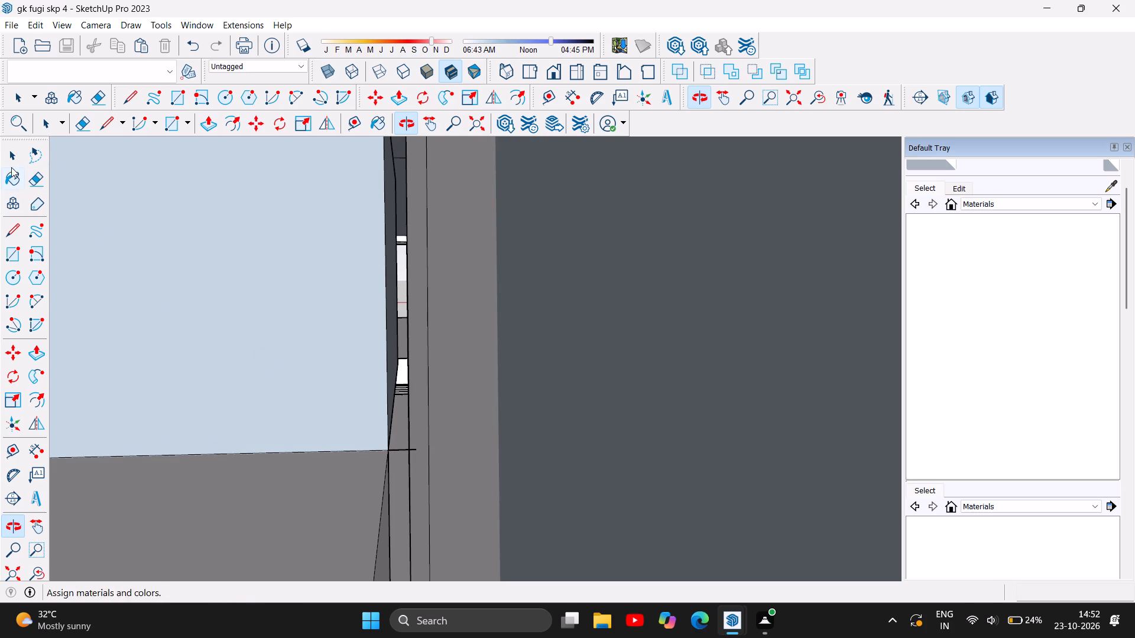
click(12, 162)
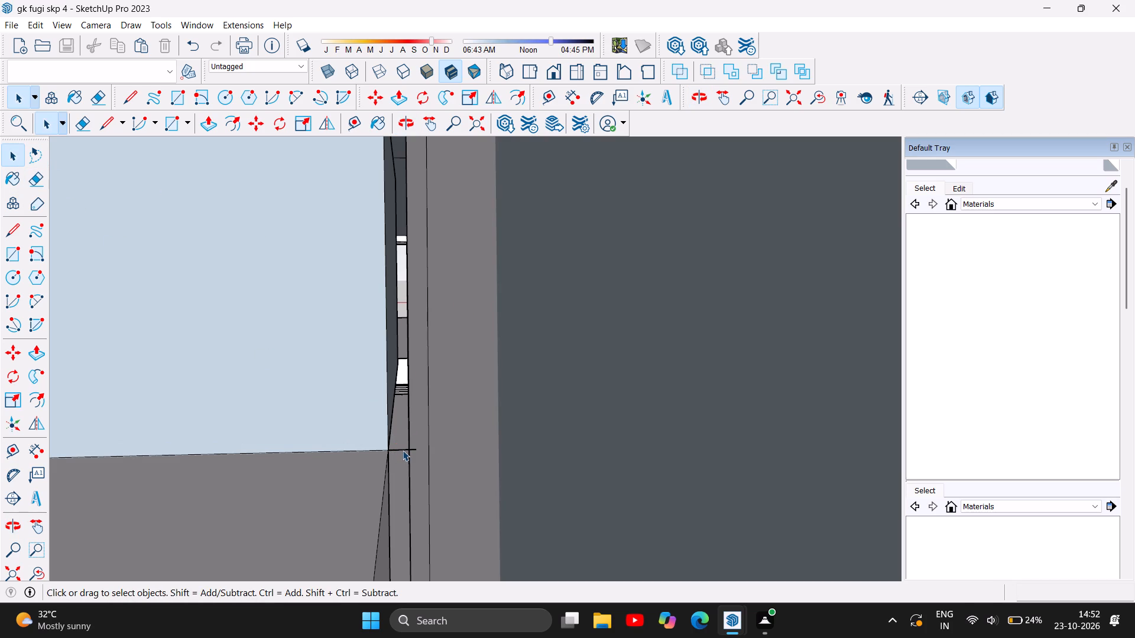
click(403, 450)
key(Delete)
Examine the upper-flight steps, the landing and their junctions with the wall from the landing side.
scroll(491, 329, down, 1)
scroll(455, 406, down, 1)
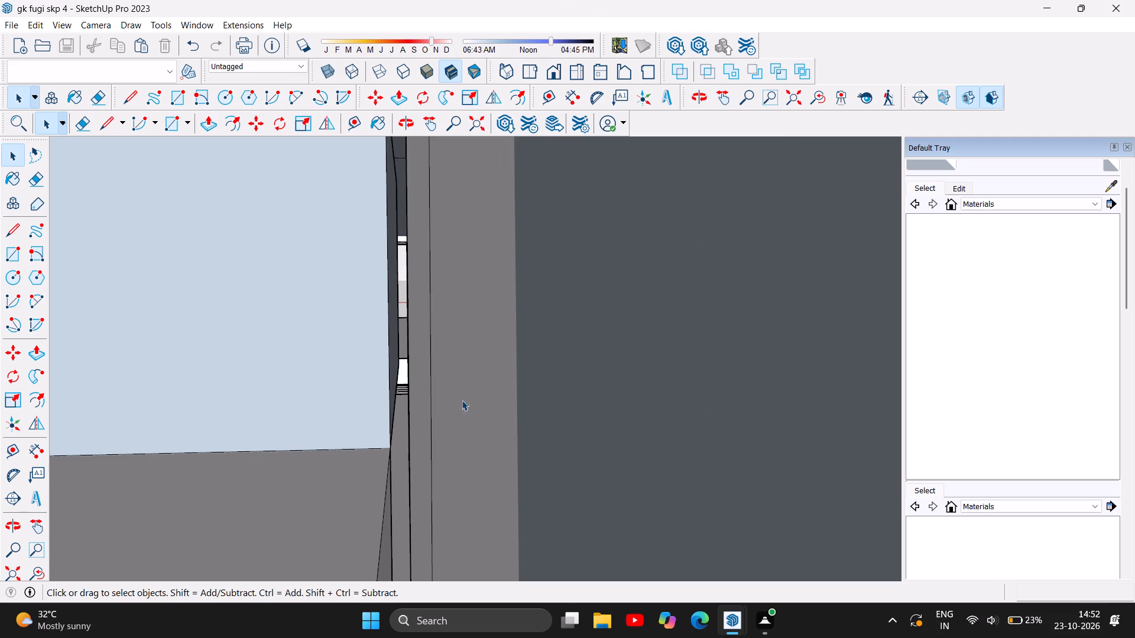
scroll(462, 400, down, 10)
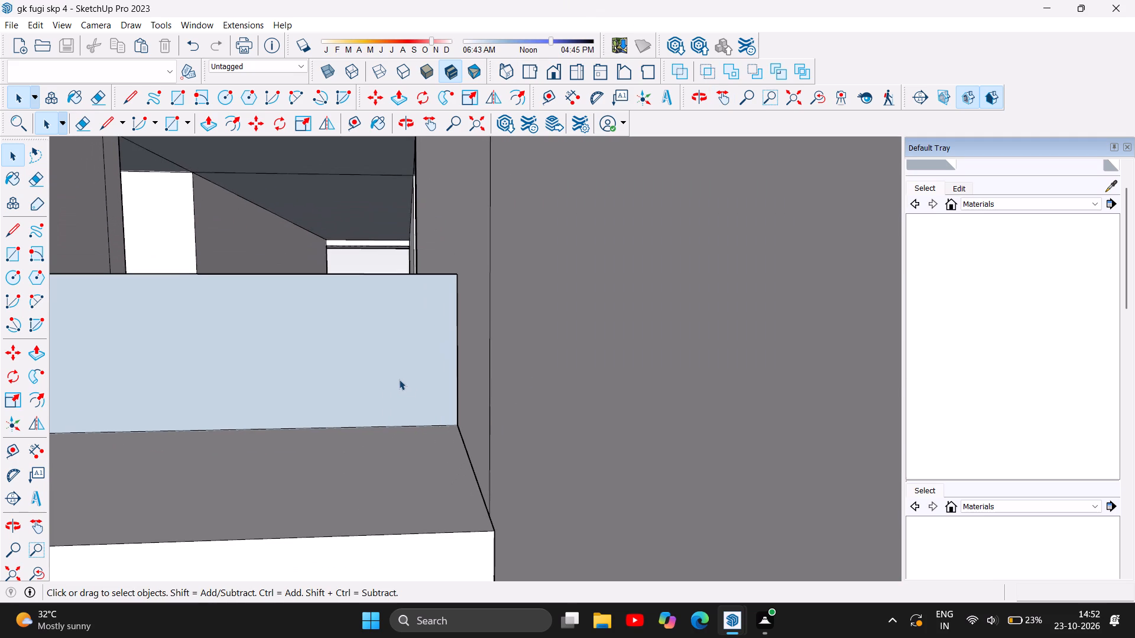
scroll(399, 379, down, 18)
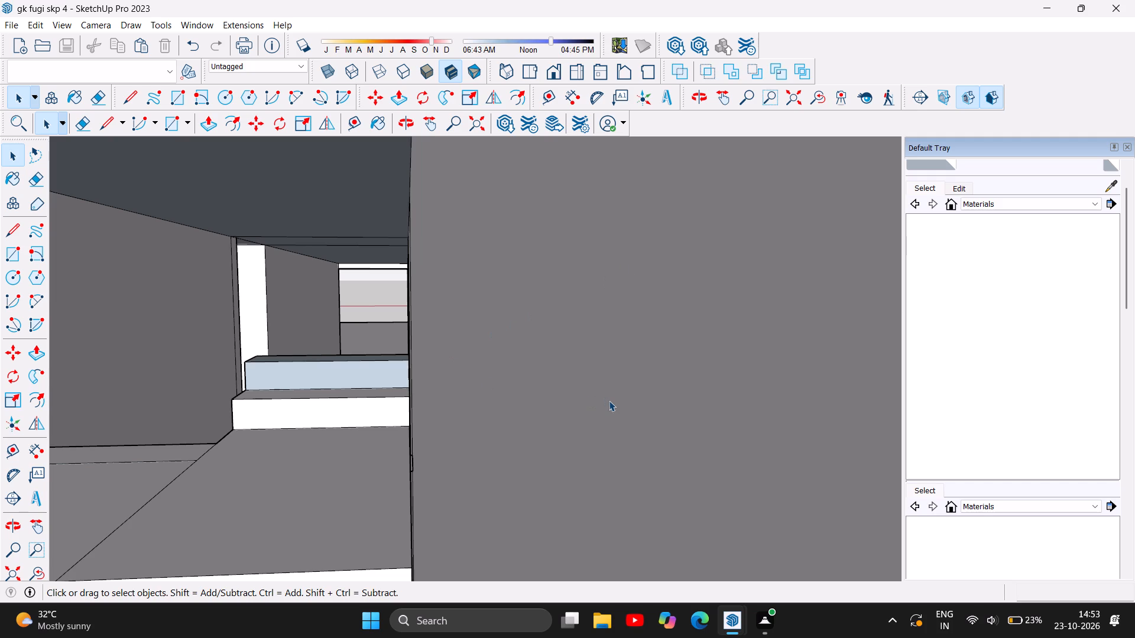
scroll(609, 401, down, 2)
scroll(316, 439, down, 2)
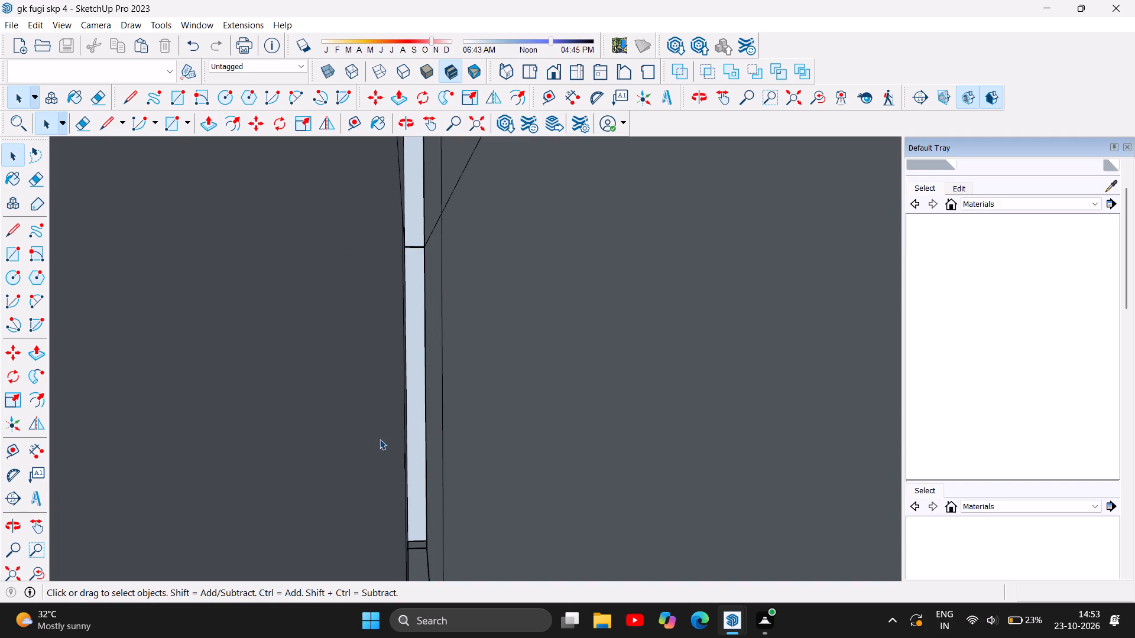
scroll(375, 439, down, 19)
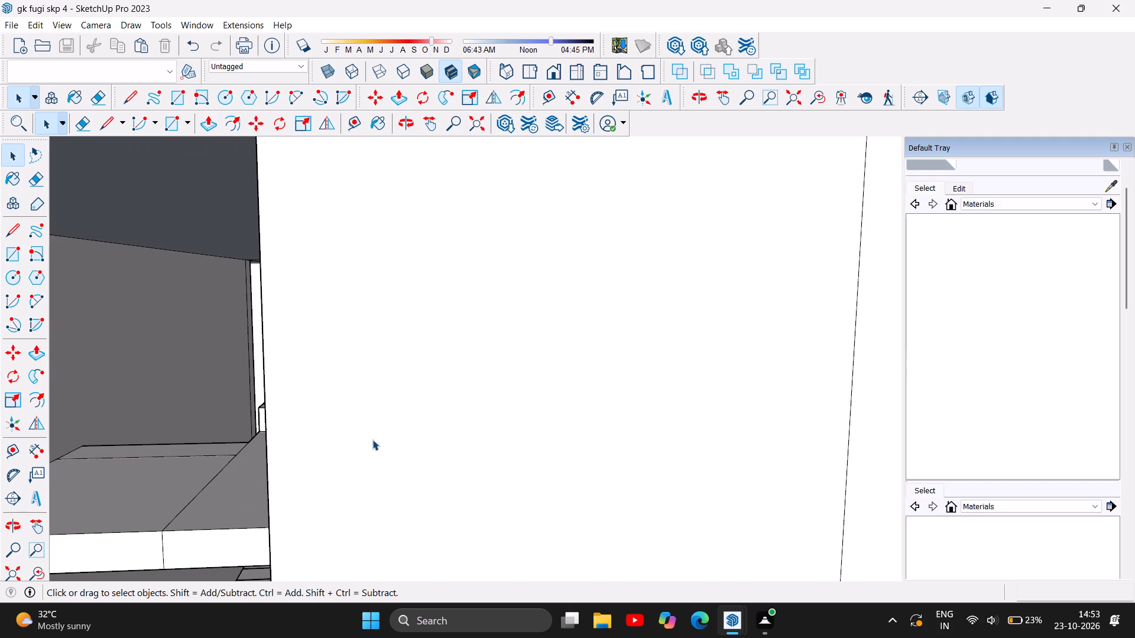
scroll(372, 440, down, 19)
scroll(163, 546, up, 4)
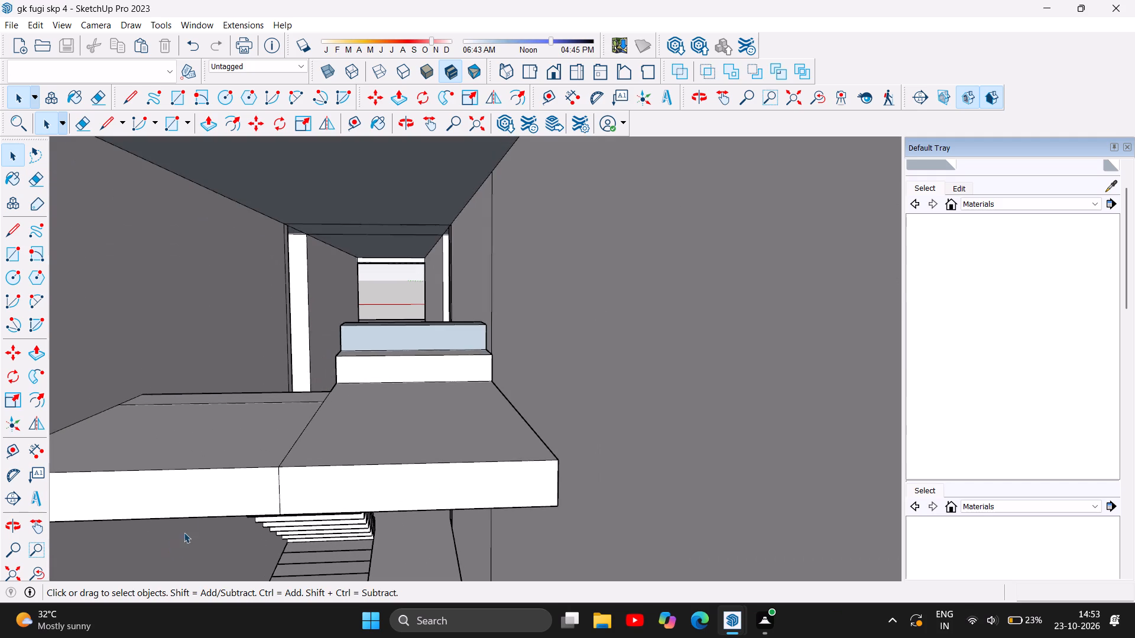
scroll(226, 457, up, 4)
scroll(357, 302, up, 3)
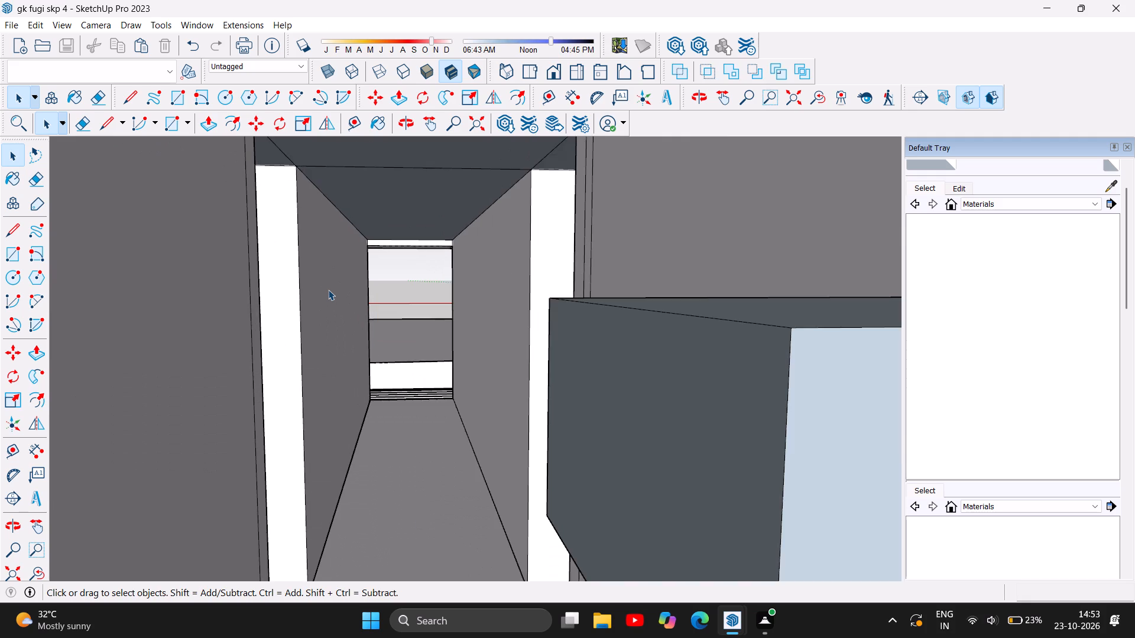
scroll(328, 289, down, 2)
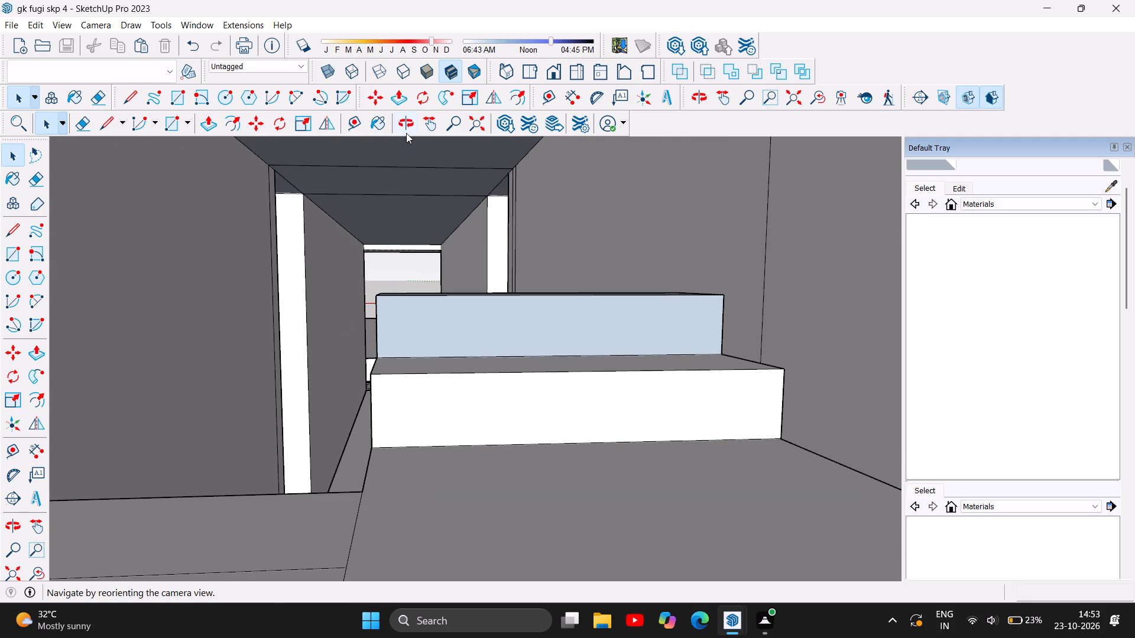
click(405, 127)
drag(379, 243, 393, 242)
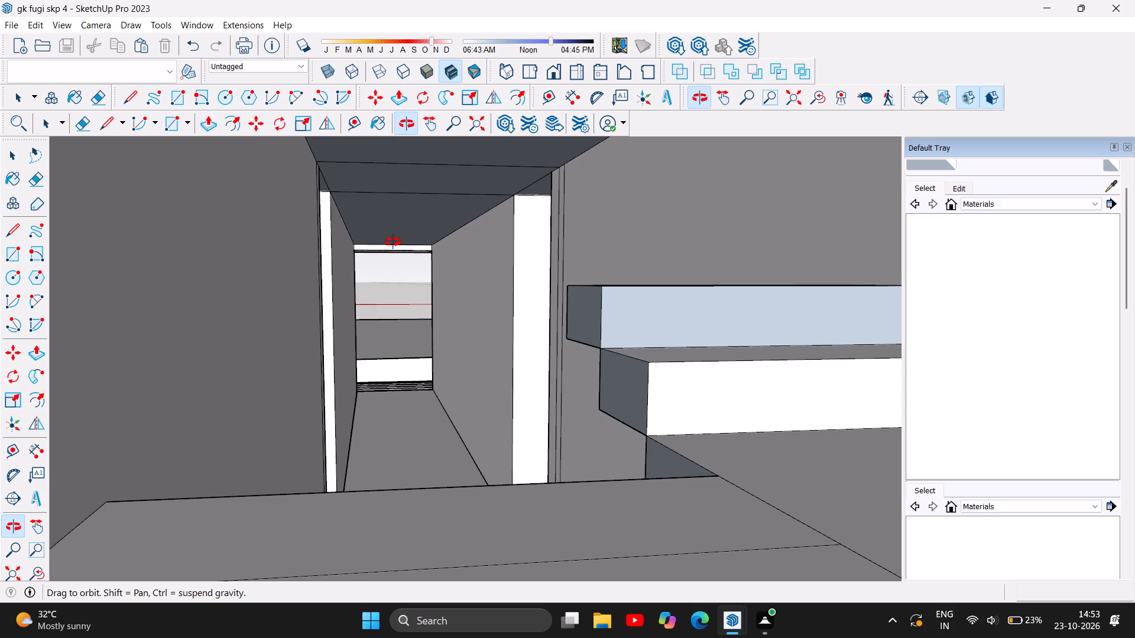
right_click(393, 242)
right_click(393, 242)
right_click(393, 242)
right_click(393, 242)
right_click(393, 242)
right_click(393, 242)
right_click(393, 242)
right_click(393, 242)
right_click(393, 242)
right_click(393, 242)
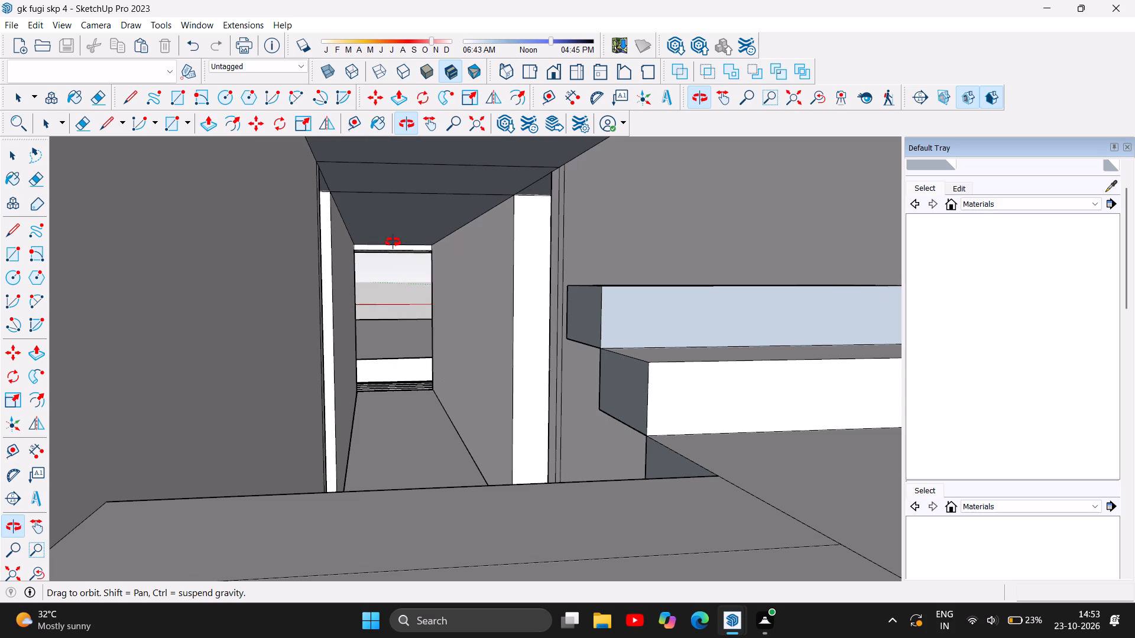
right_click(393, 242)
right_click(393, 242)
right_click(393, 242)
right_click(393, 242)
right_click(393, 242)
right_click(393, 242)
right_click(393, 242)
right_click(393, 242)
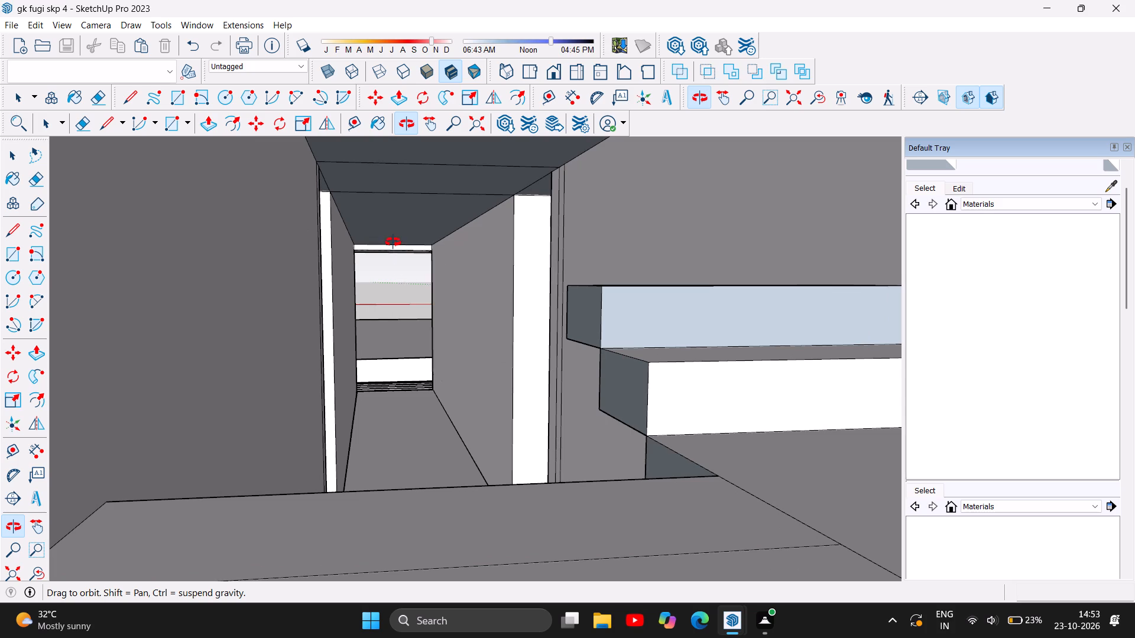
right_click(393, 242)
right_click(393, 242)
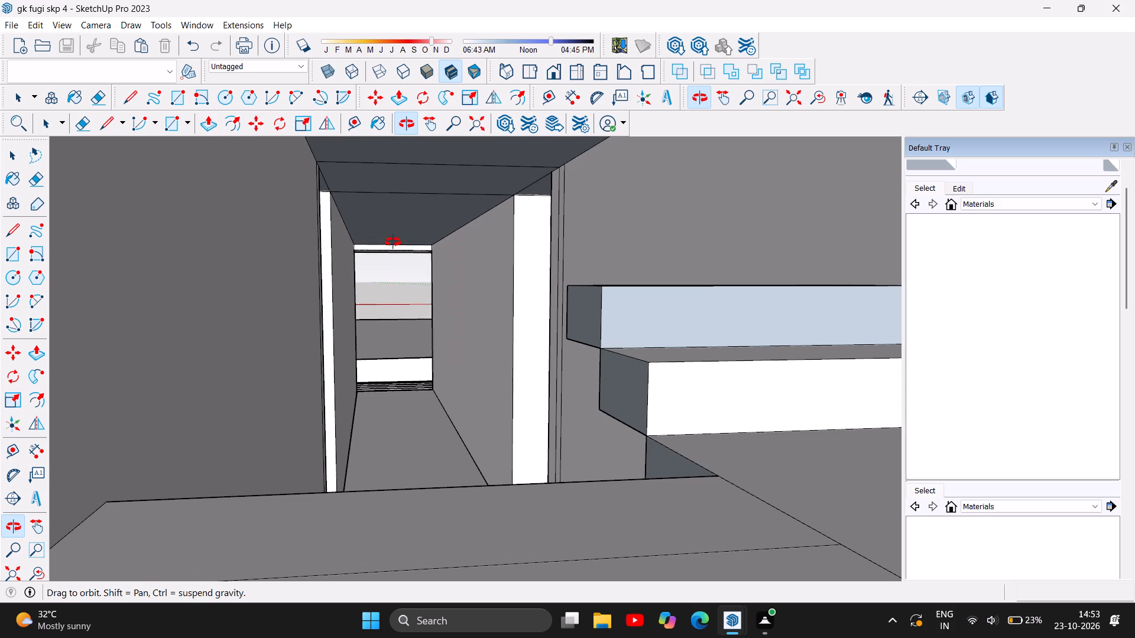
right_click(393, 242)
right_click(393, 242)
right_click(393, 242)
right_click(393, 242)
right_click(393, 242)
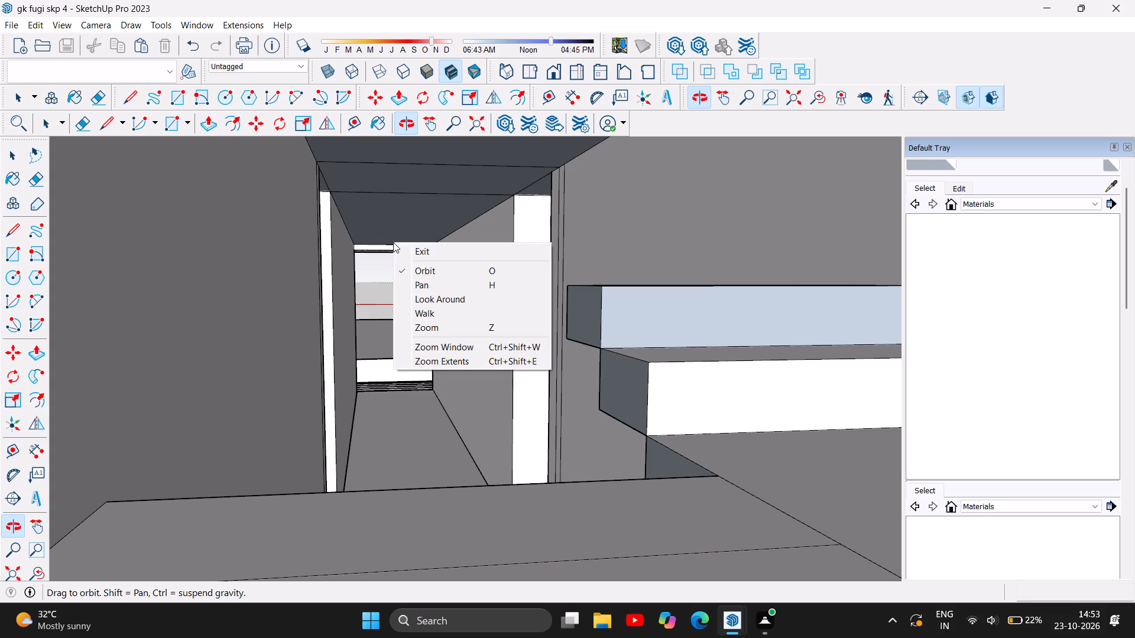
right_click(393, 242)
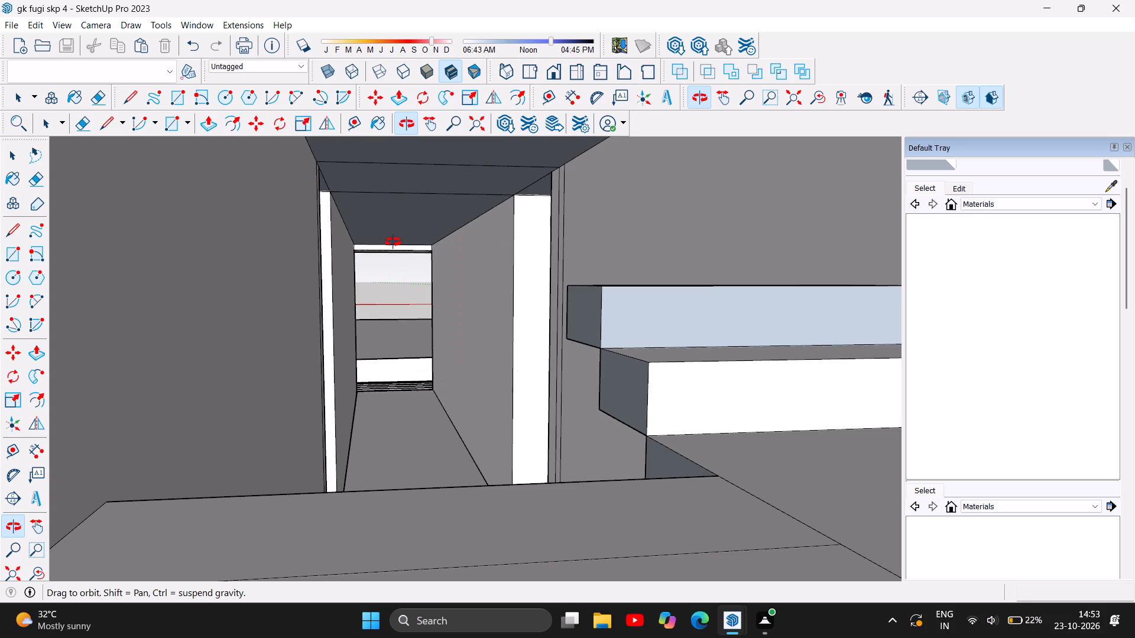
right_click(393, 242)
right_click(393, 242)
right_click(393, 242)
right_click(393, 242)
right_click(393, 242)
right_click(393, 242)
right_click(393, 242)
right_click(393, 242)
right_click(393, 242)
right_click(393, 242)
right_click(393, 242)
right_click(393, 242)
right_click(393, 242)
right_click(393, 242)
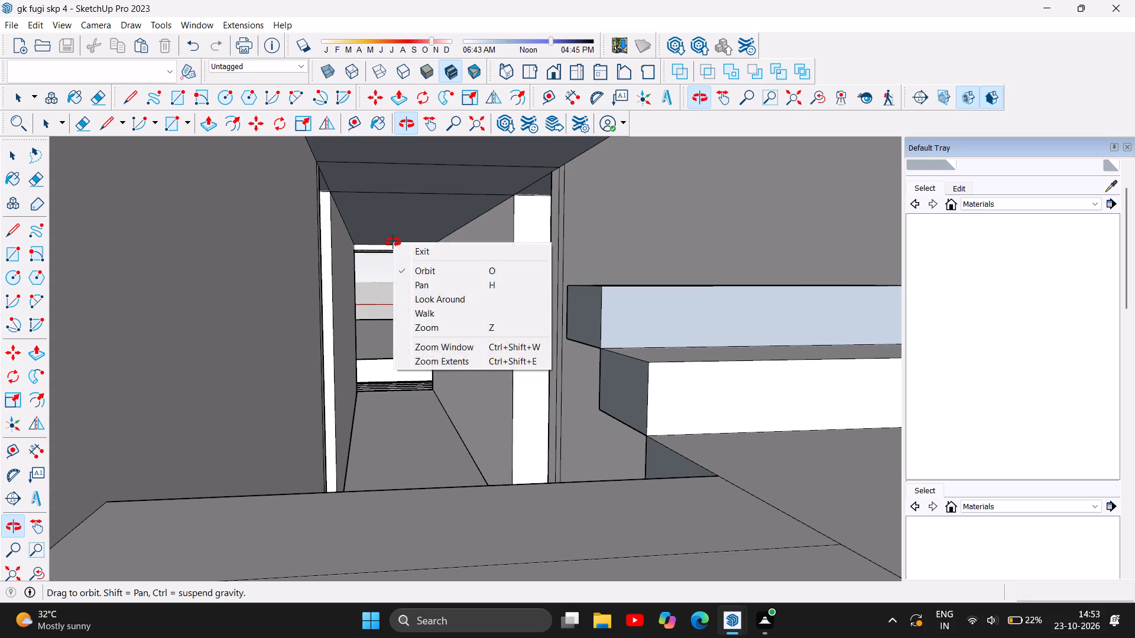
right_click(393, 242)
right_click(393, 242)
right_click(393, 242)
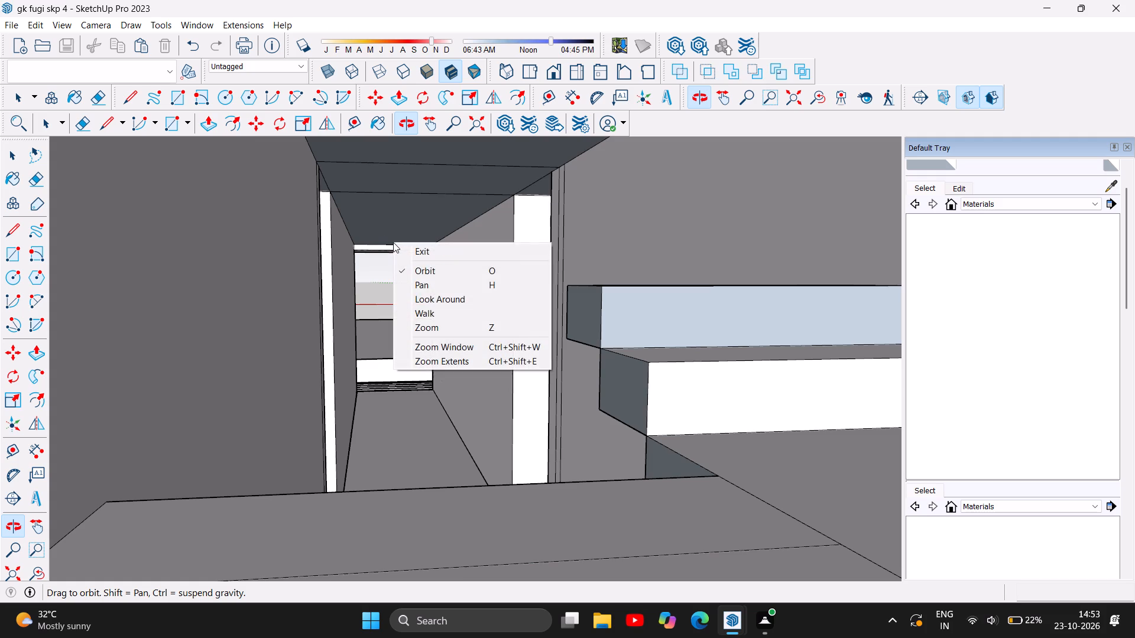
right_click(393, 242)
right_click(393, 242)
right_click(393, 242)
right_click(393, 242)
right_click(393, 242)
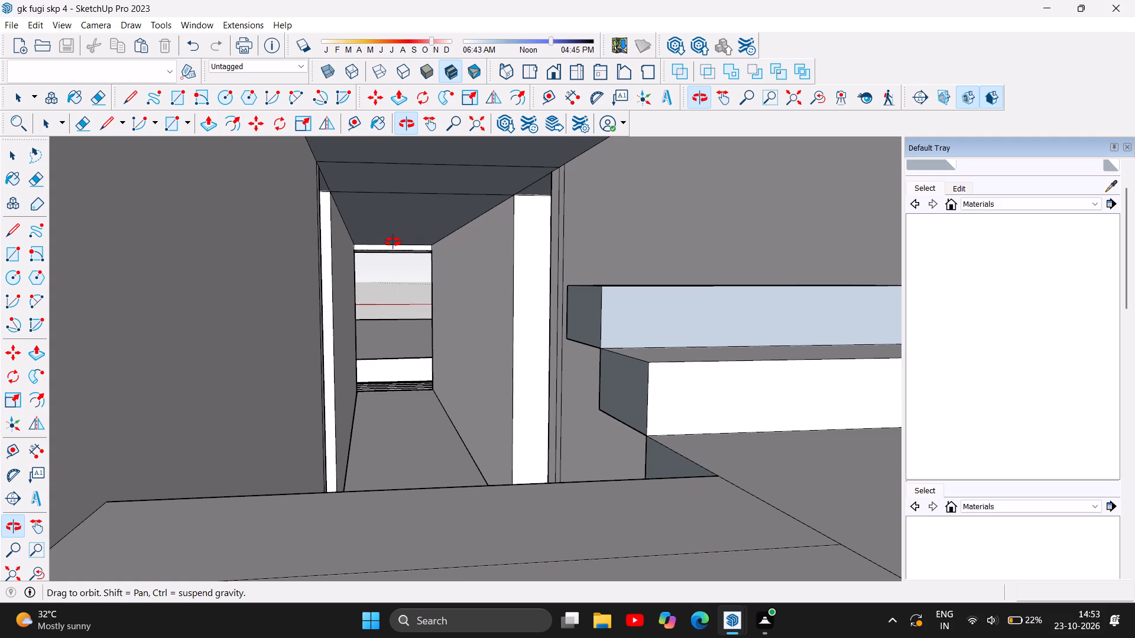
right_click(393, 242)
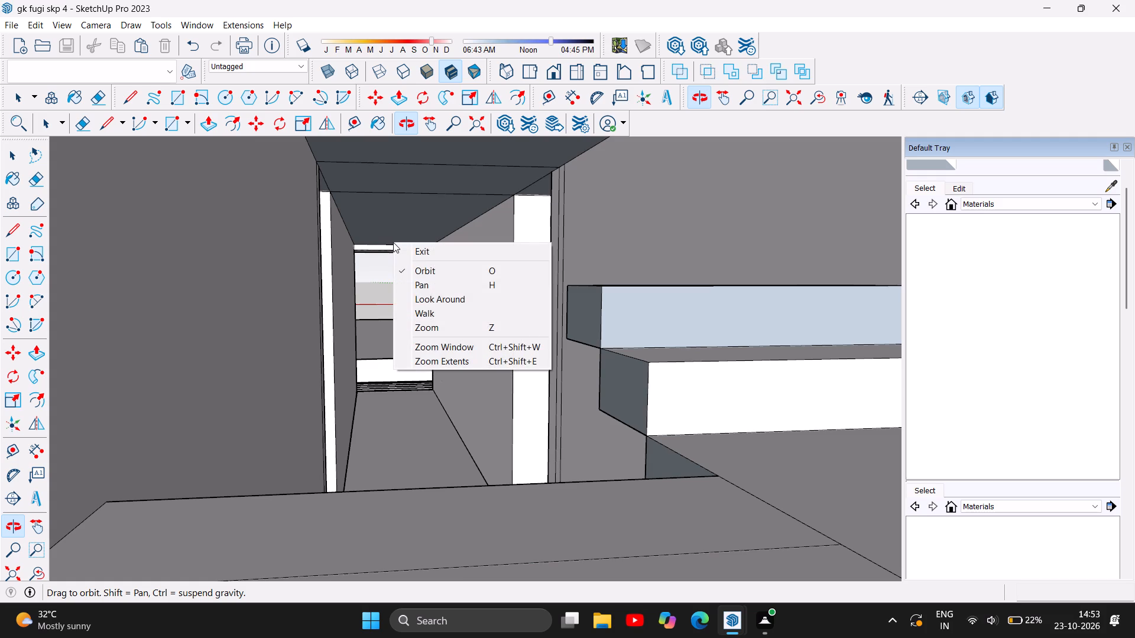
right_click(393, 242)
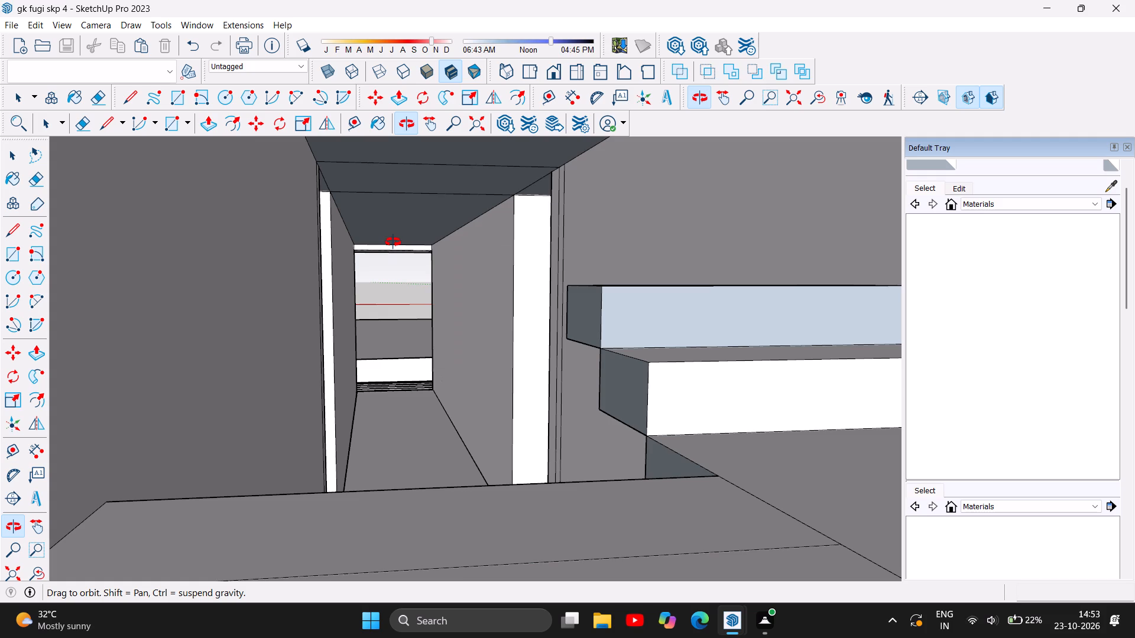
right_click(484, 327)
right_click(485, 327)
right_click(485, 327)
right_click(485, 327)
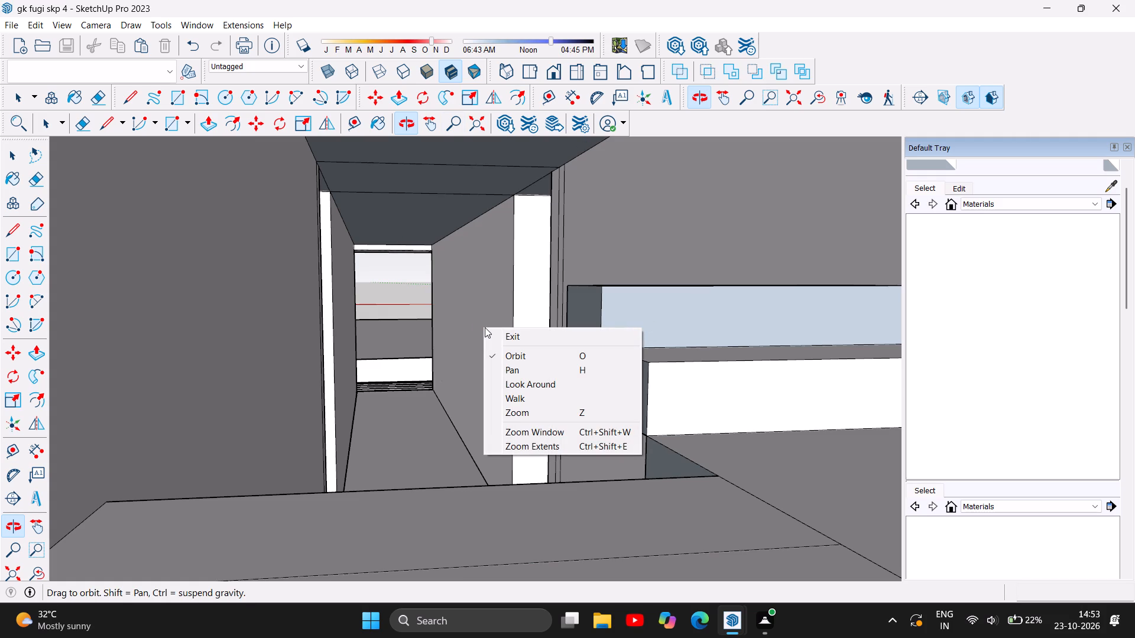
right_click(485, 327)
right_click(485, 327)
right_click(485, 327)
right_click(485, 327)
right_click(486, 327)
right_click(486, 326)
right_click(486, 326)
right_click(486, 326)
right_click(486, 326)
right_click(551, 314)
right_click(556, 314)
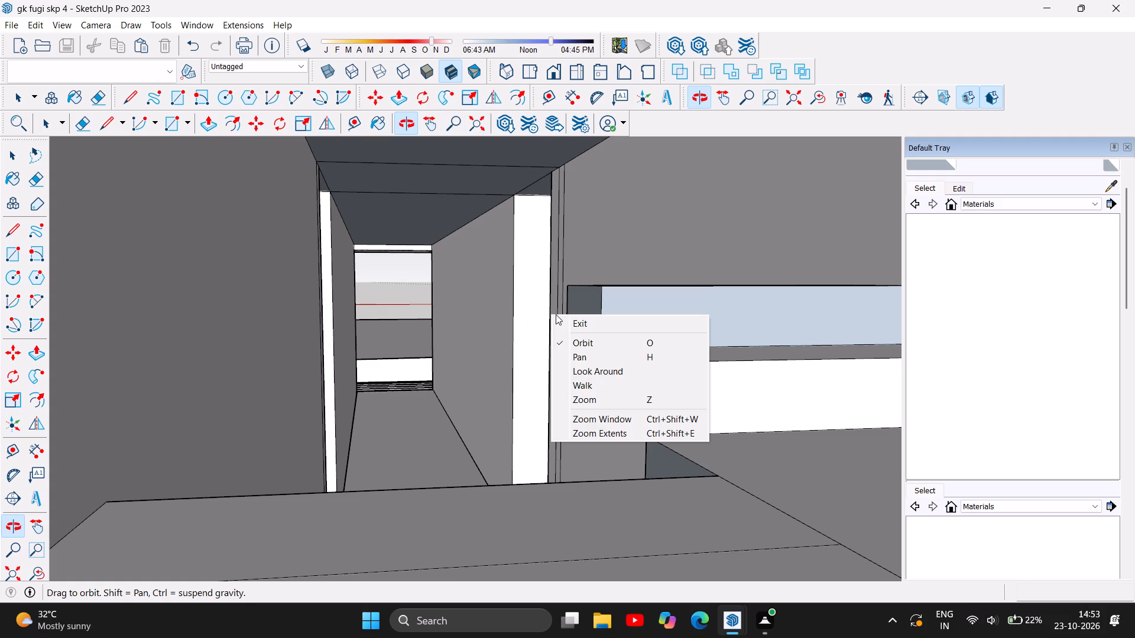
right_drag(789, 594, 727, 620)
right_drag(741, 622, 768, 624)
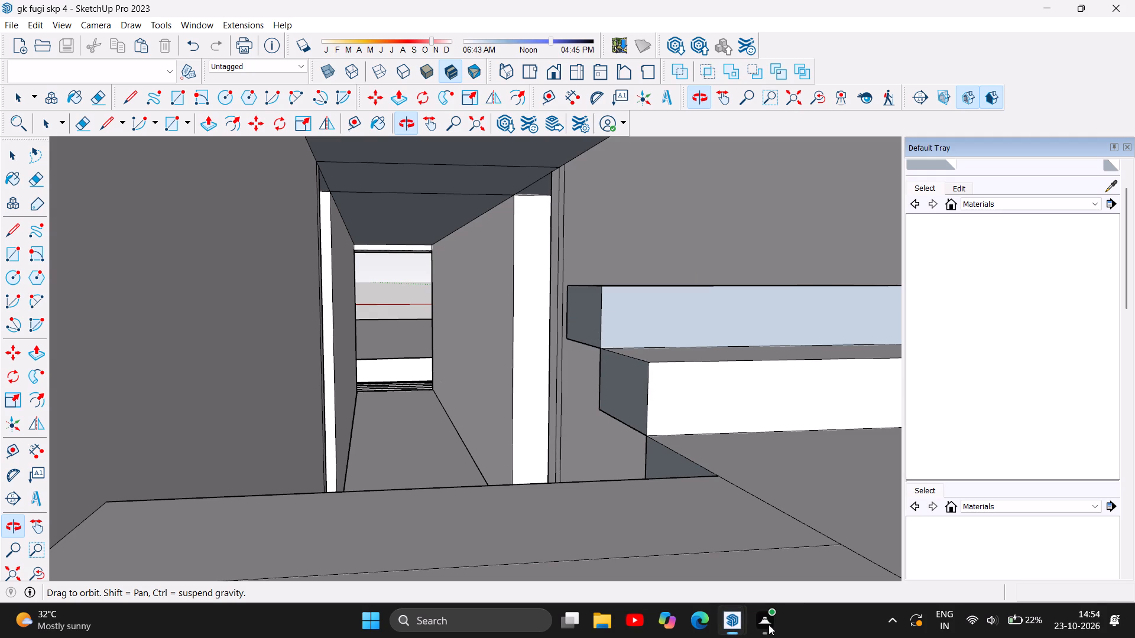
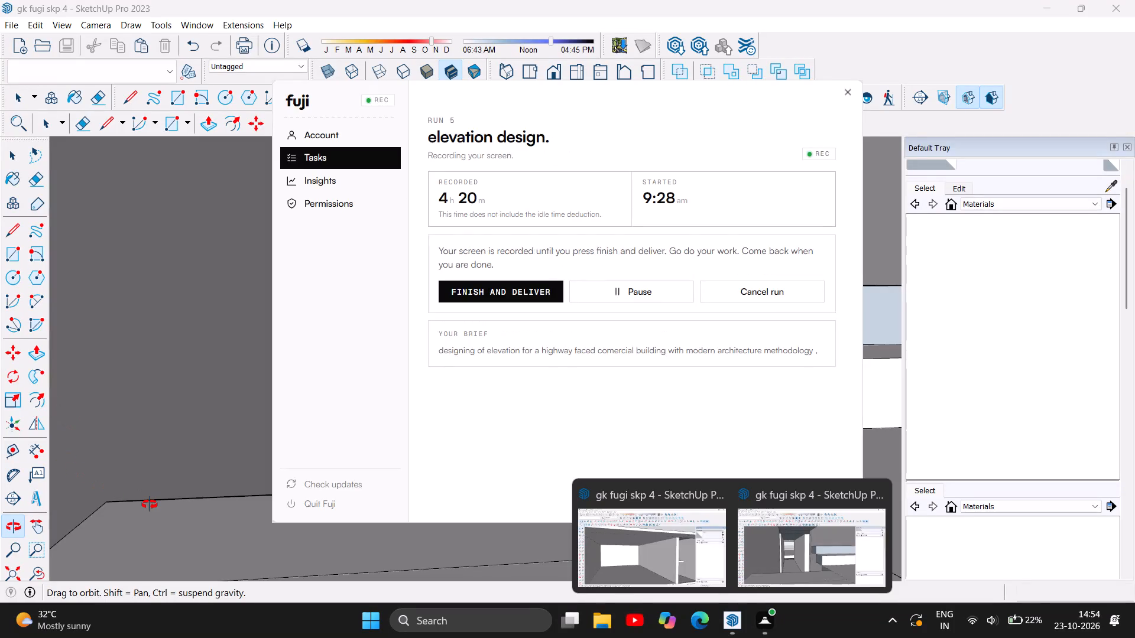
Examine the landing, the lower flight's underside and the two upper-flight steps through the stairwell's wall opening.
click(151, 505)
right_drag(474, 384, 387, 430)
scroll(385, 431, down, 2)
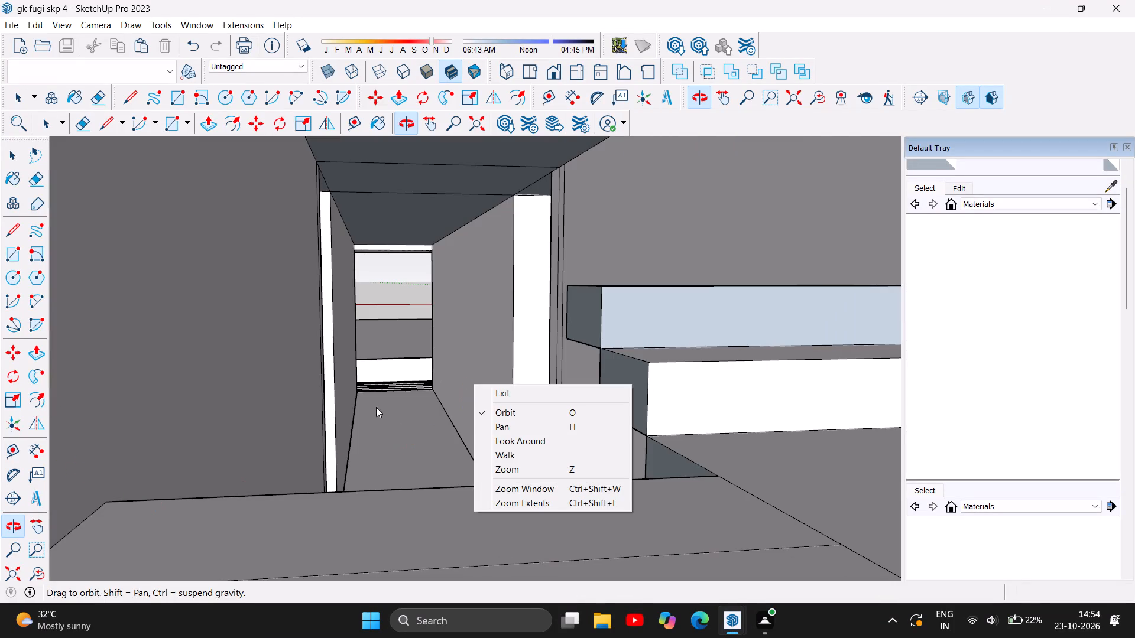
scroll(382, 381, down, 6)
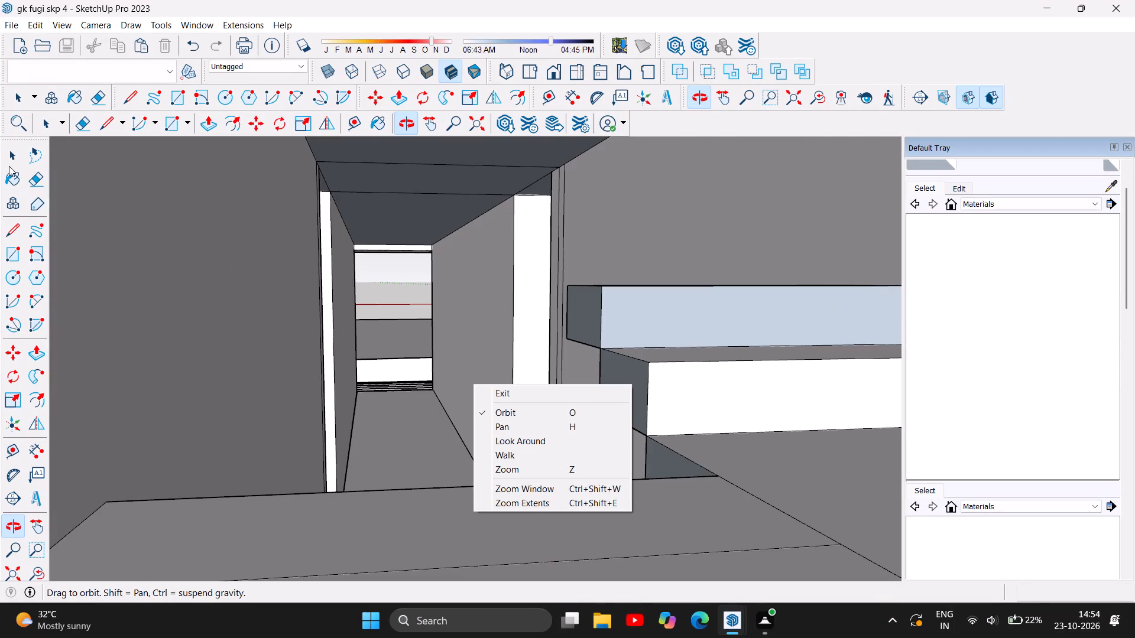
click(9, 166)
click(406, 125)
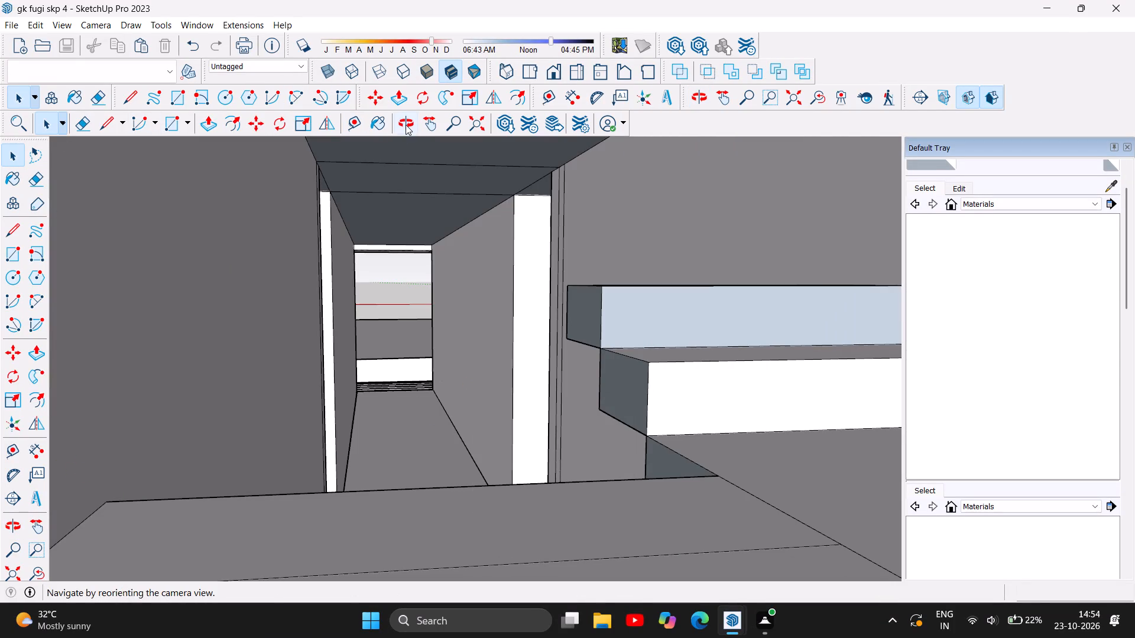
scroll(356, 314, down, 8)
scroll(358, 321, up, 1)
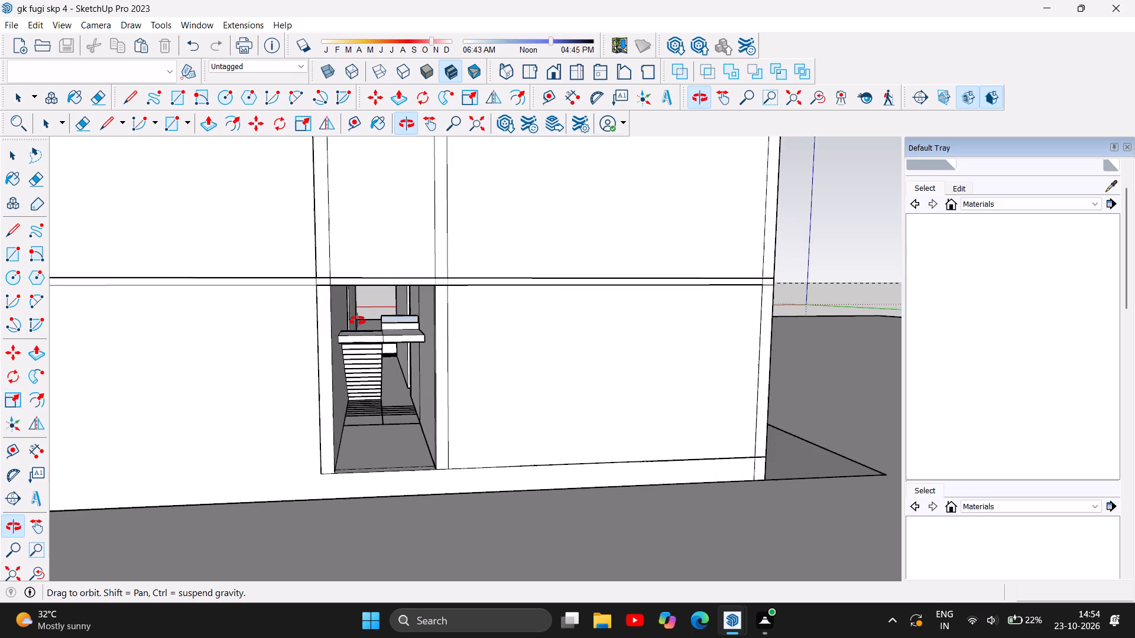
scroll(380, 320, up, 4)
drag(392, 372, 400, 372)
drag(463, 433, 456, 436)
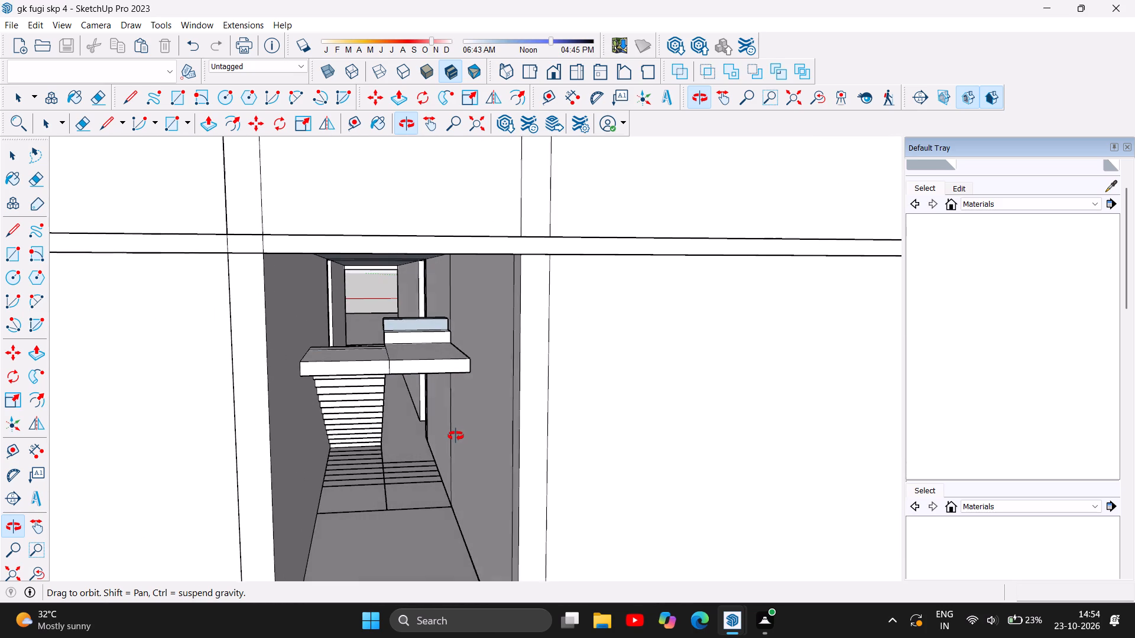
drag(456, 436, 454, 436)
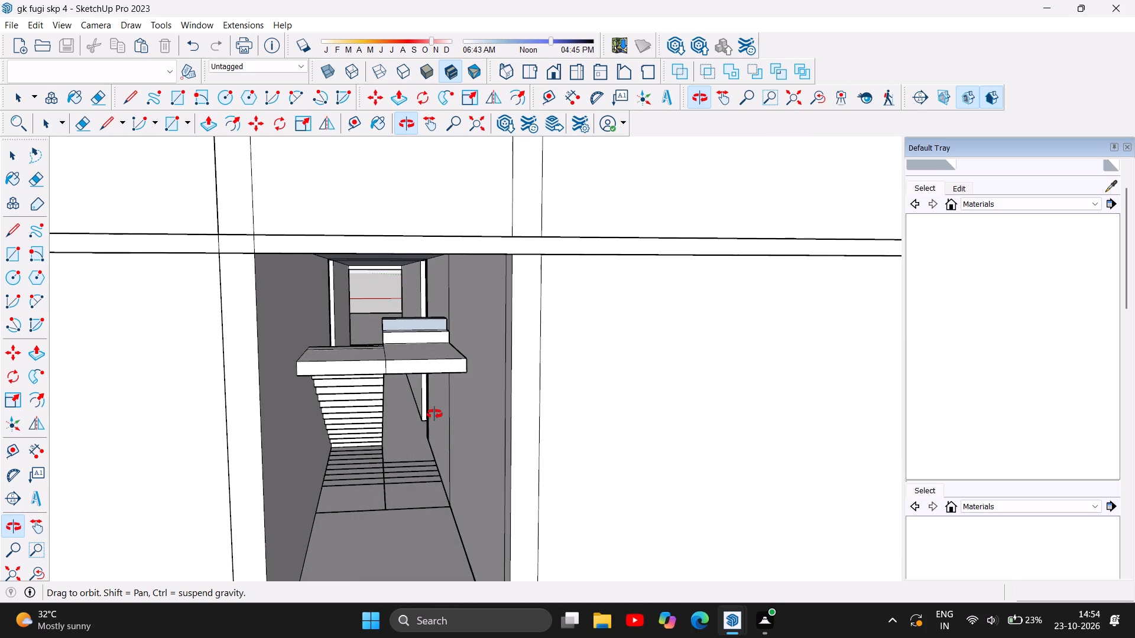
drag(440, 450, 431, 411)
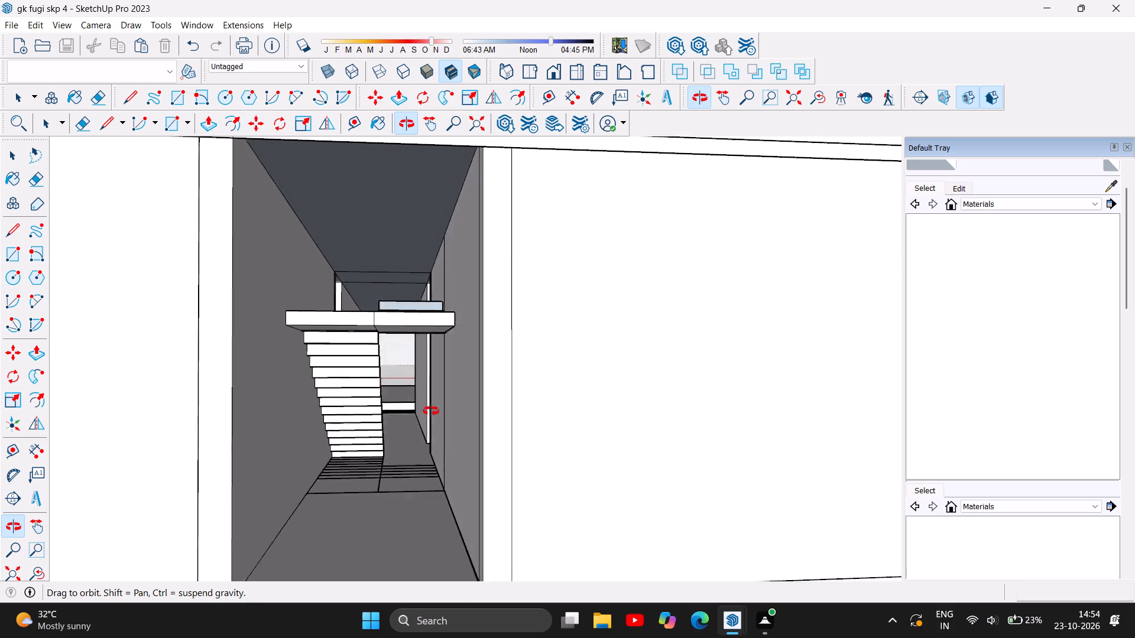
drag(431, 411, 430, 393)
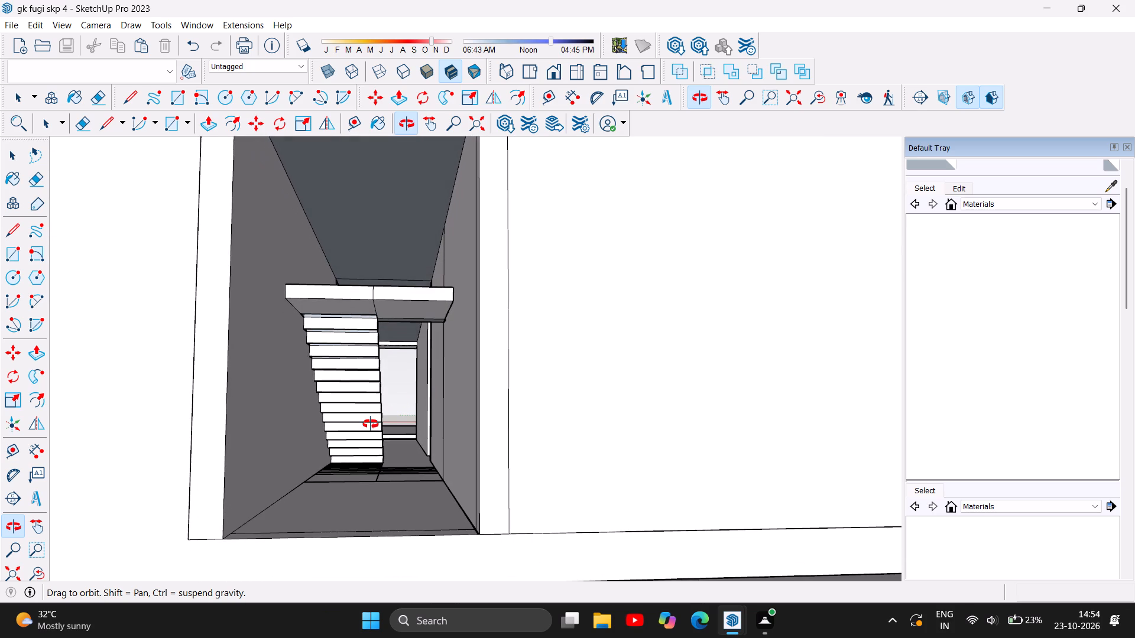
scroll(377, 416, up, 1)
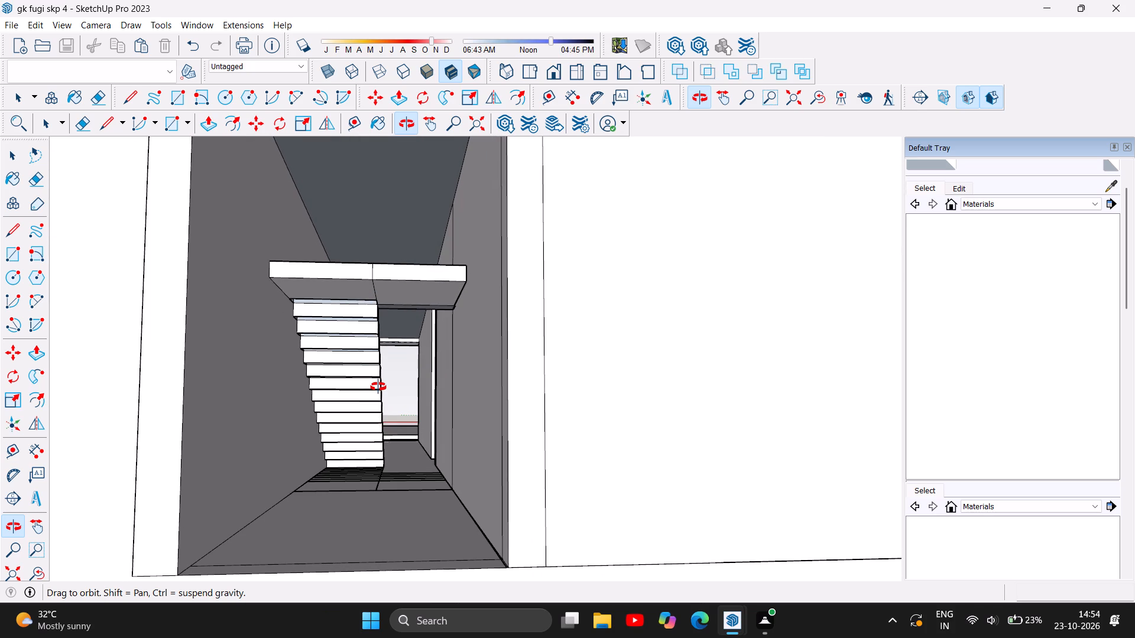
drag(415, 395, 396, 453)
drag(313, 449, 378, 462)
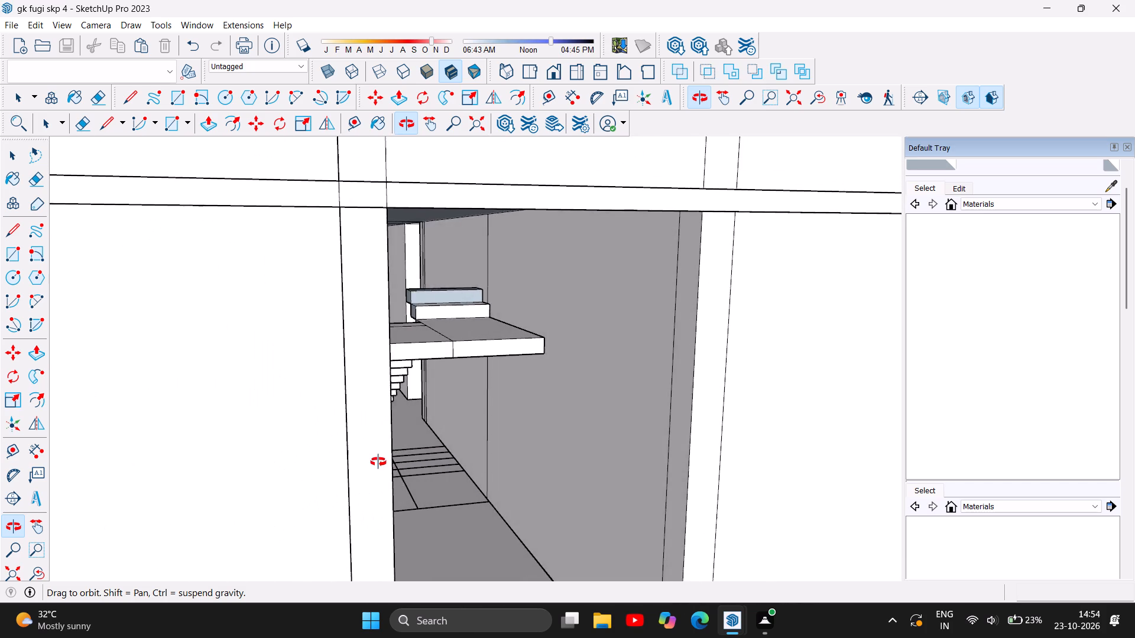
drag(378, 462, 387, 460)
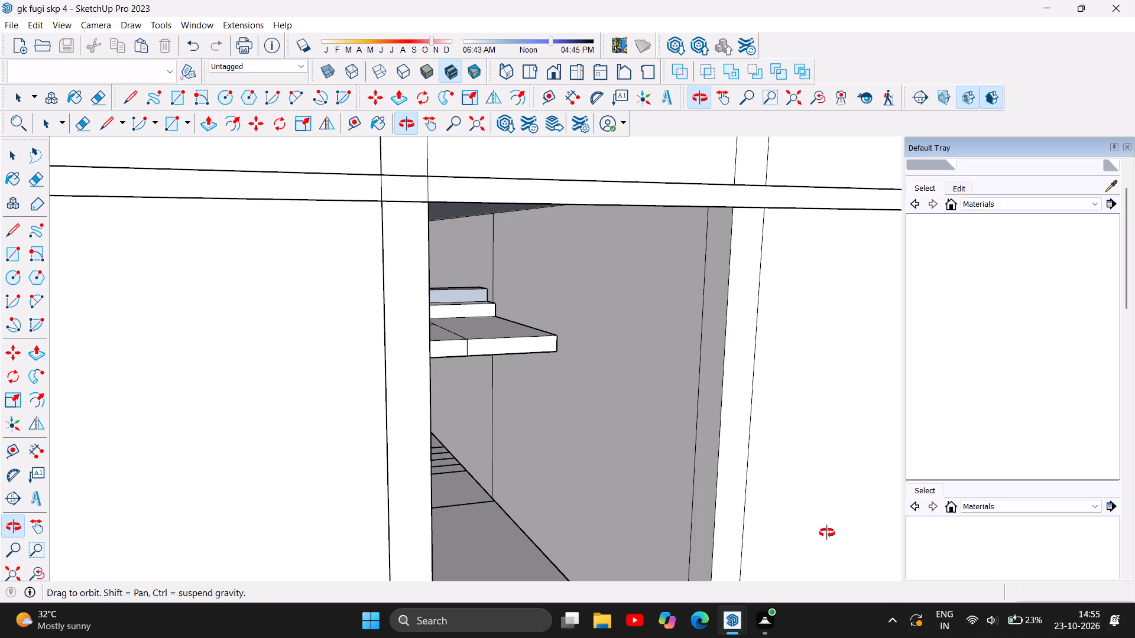
drag(609, 388, 575, 395)
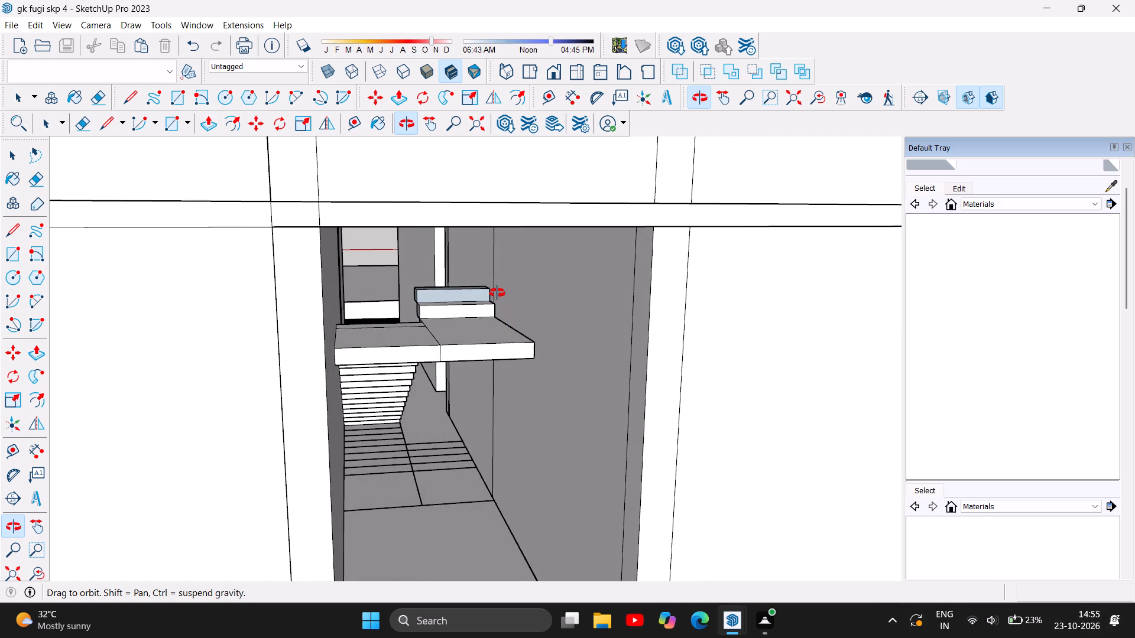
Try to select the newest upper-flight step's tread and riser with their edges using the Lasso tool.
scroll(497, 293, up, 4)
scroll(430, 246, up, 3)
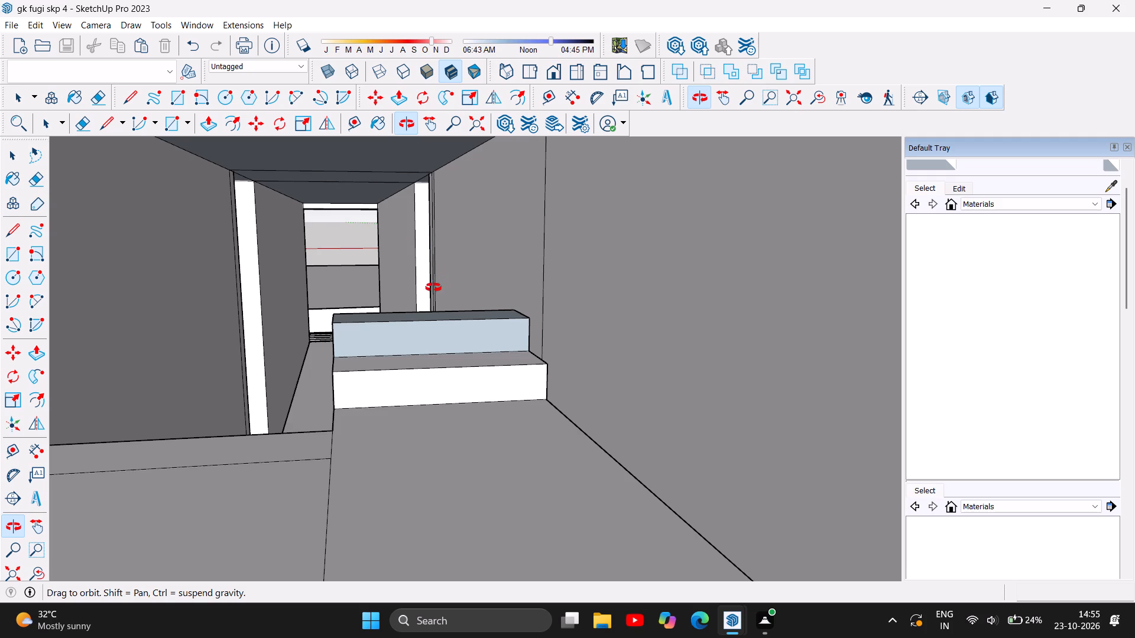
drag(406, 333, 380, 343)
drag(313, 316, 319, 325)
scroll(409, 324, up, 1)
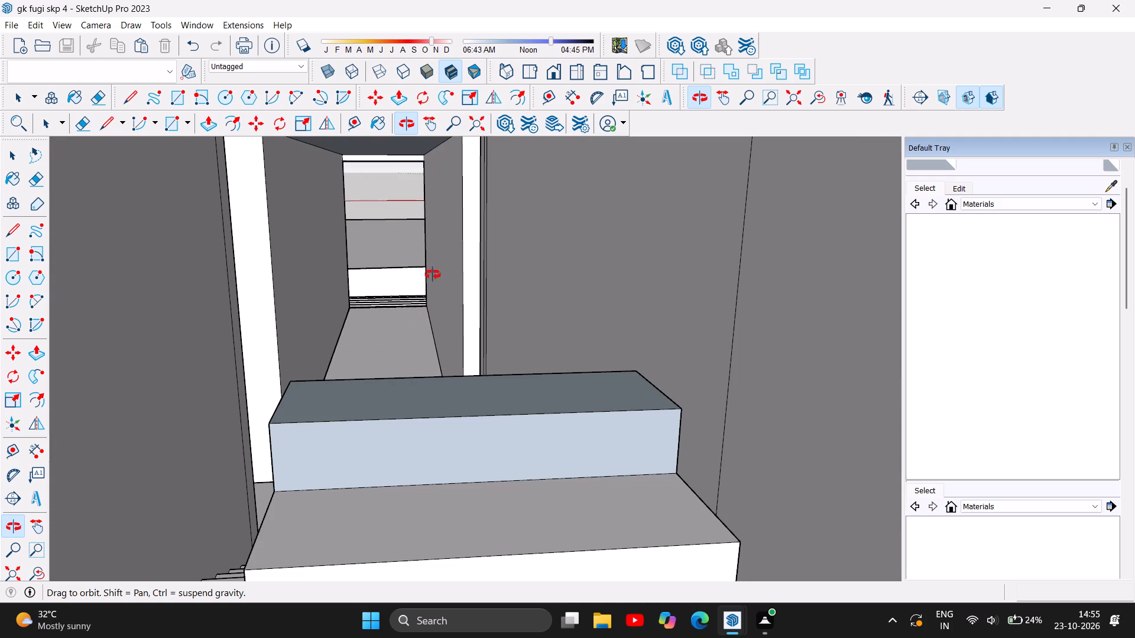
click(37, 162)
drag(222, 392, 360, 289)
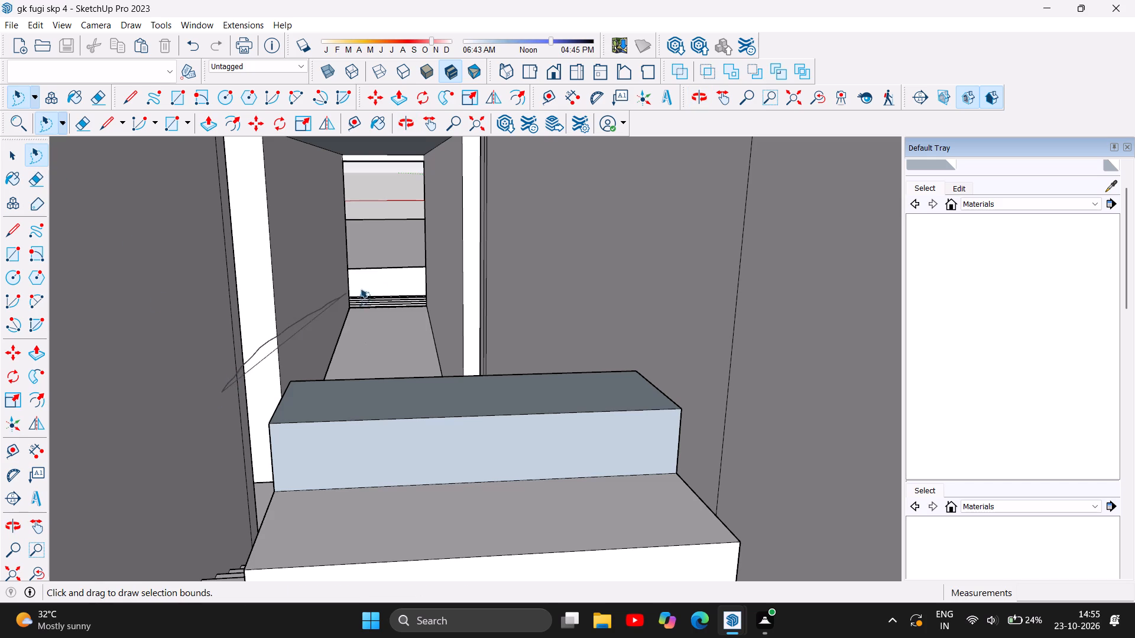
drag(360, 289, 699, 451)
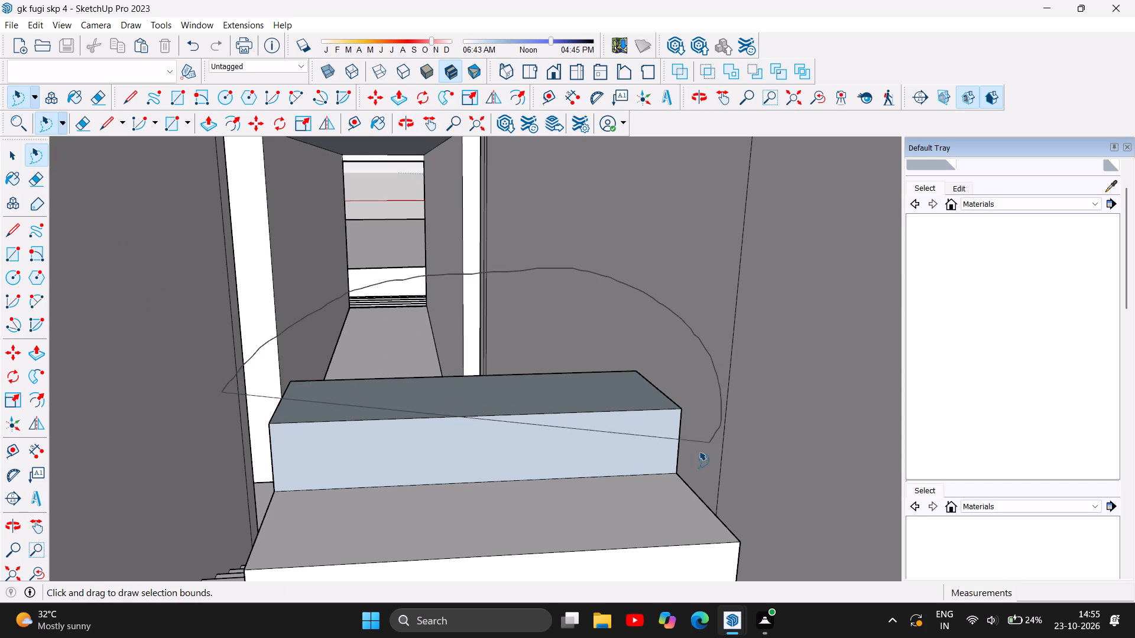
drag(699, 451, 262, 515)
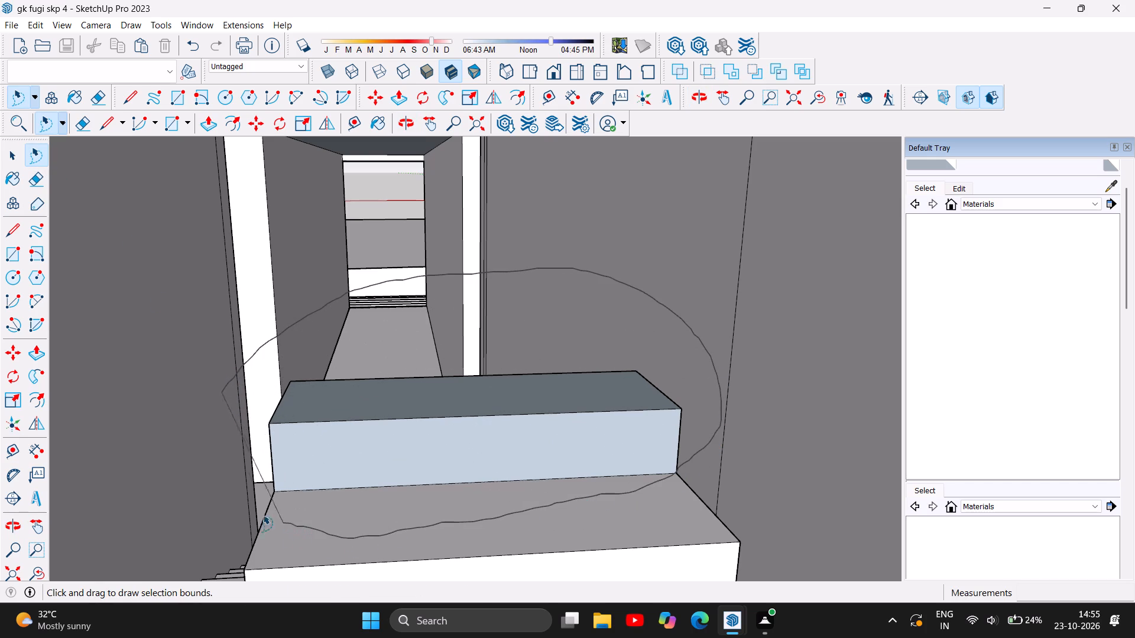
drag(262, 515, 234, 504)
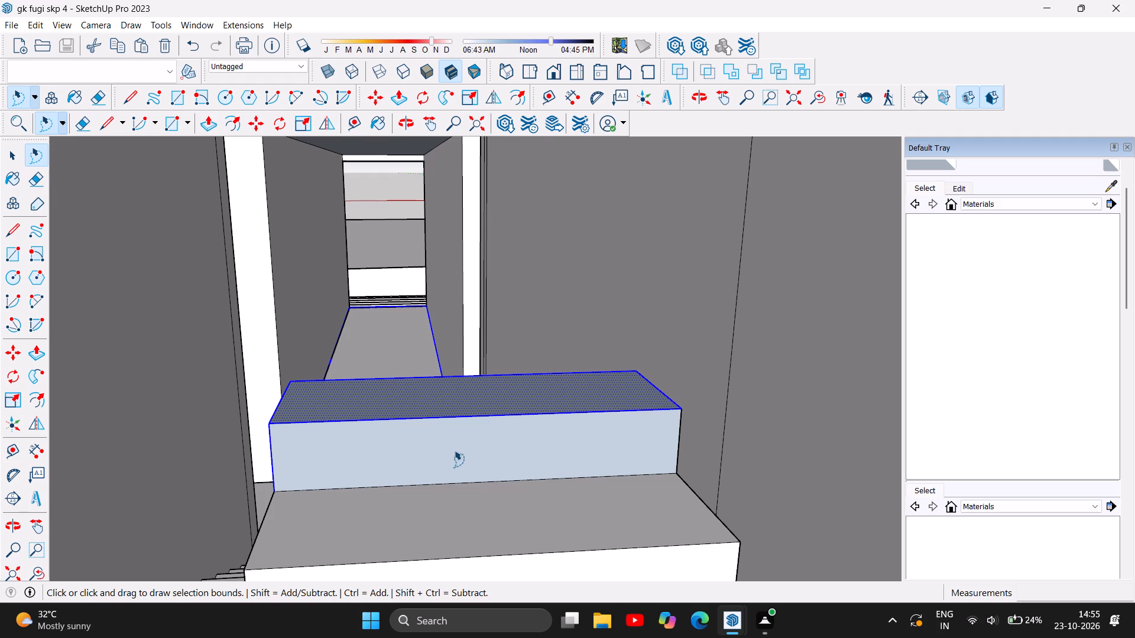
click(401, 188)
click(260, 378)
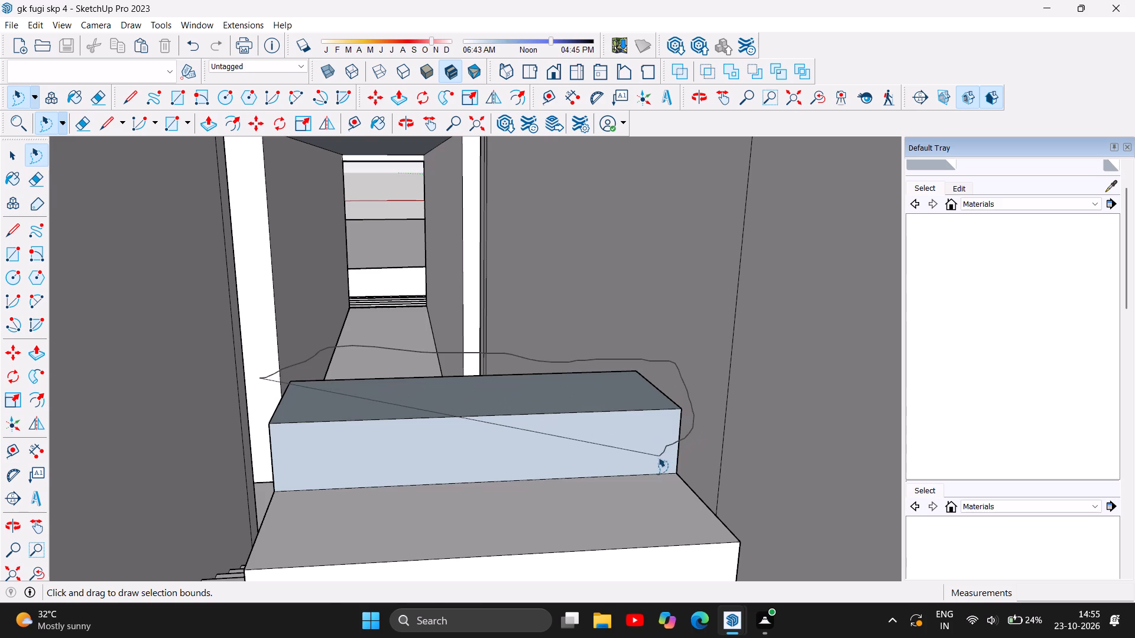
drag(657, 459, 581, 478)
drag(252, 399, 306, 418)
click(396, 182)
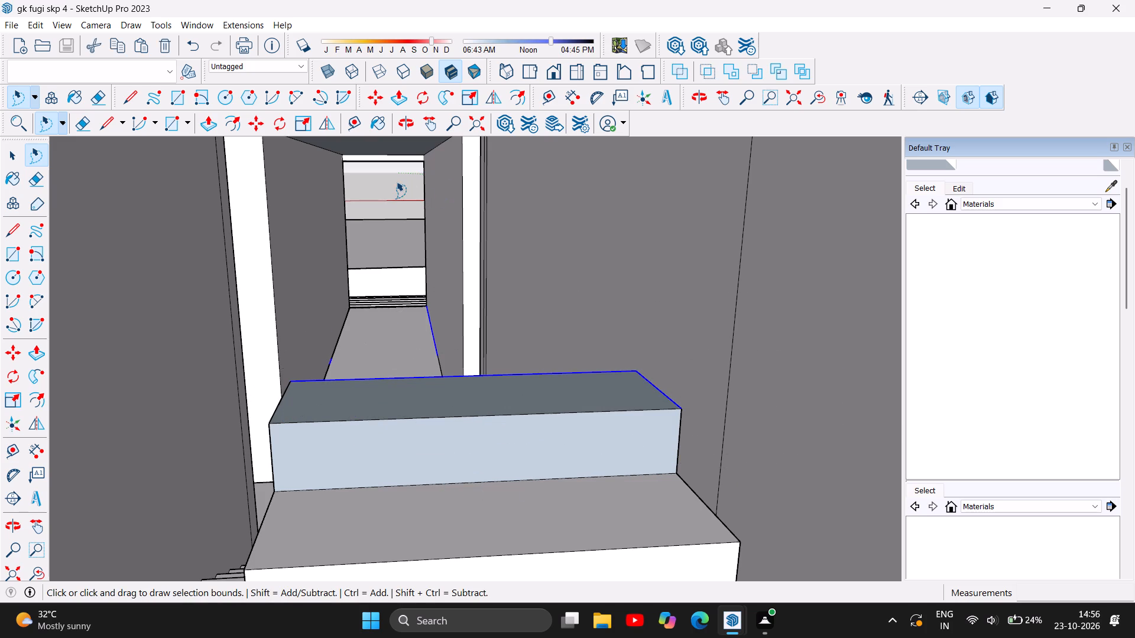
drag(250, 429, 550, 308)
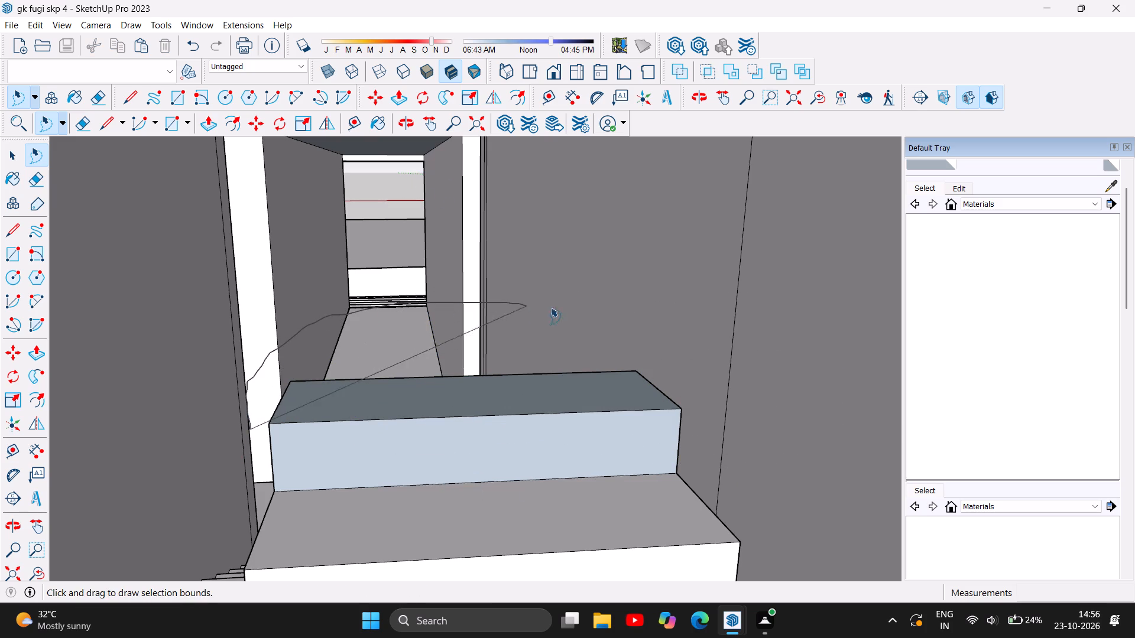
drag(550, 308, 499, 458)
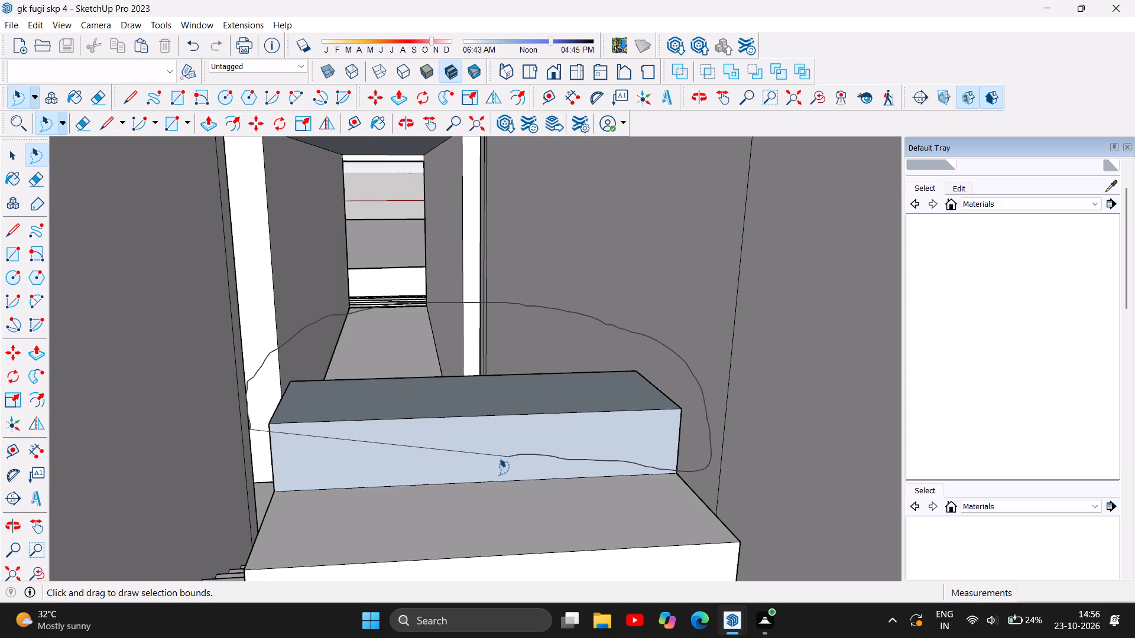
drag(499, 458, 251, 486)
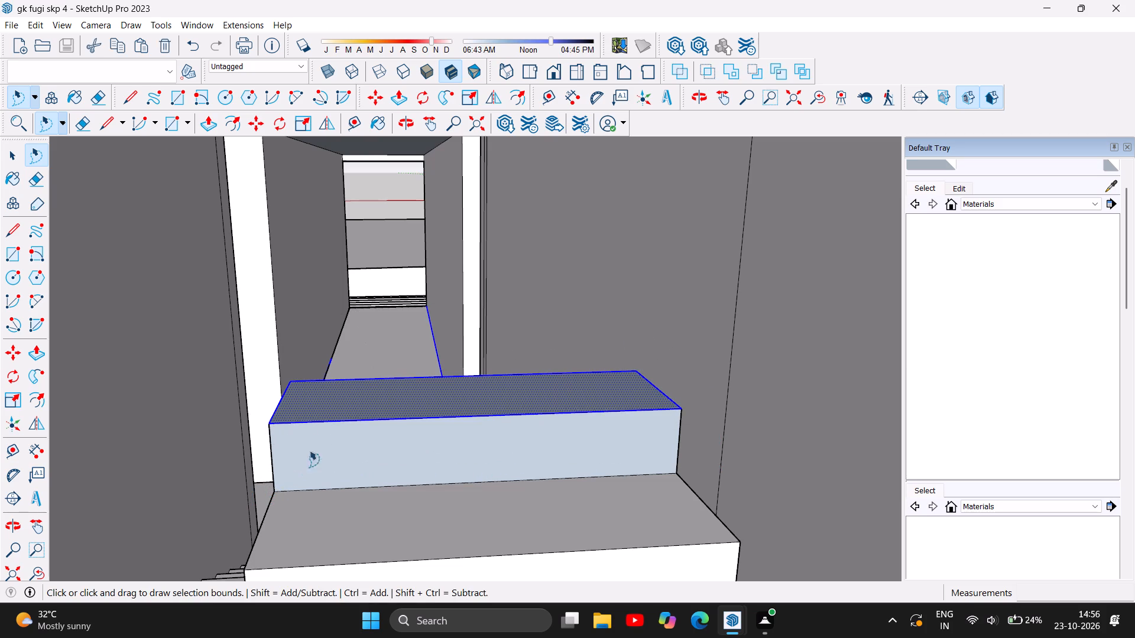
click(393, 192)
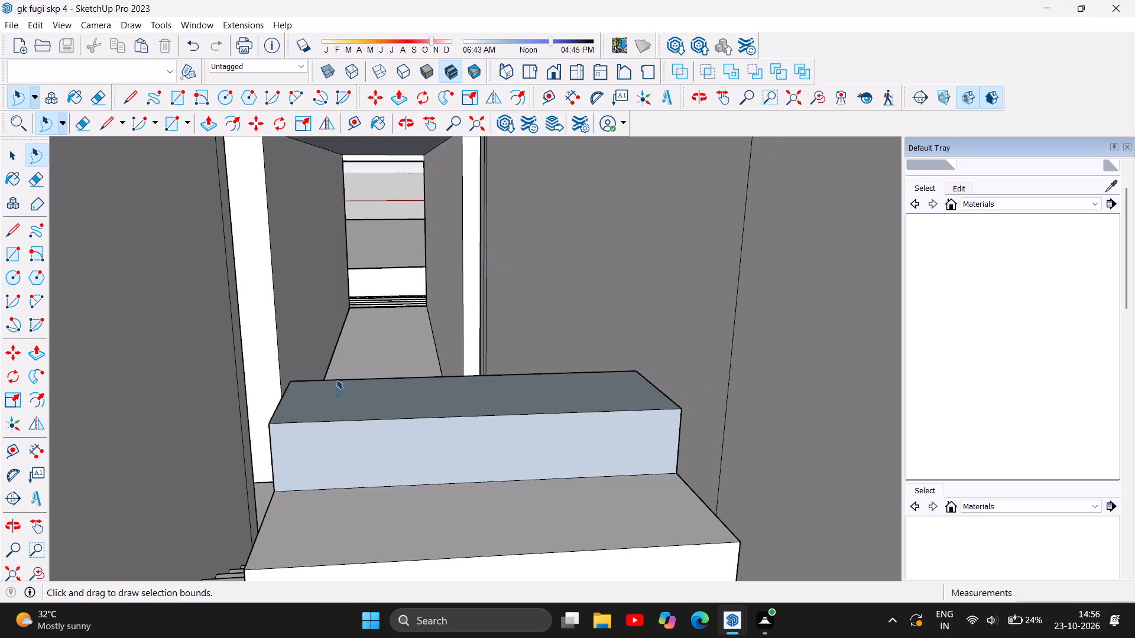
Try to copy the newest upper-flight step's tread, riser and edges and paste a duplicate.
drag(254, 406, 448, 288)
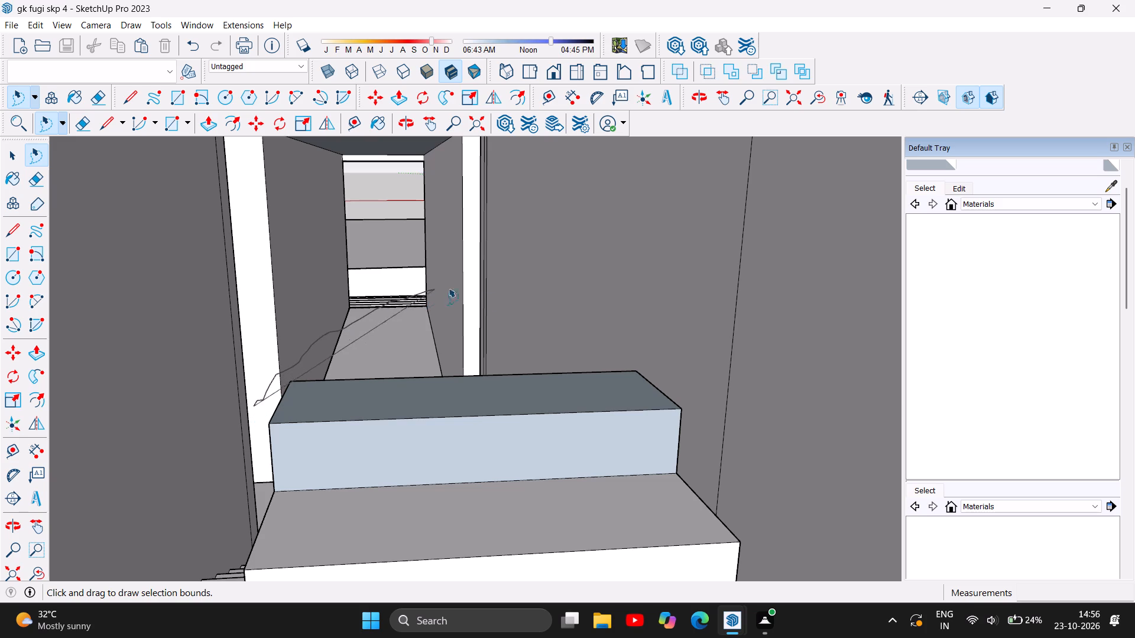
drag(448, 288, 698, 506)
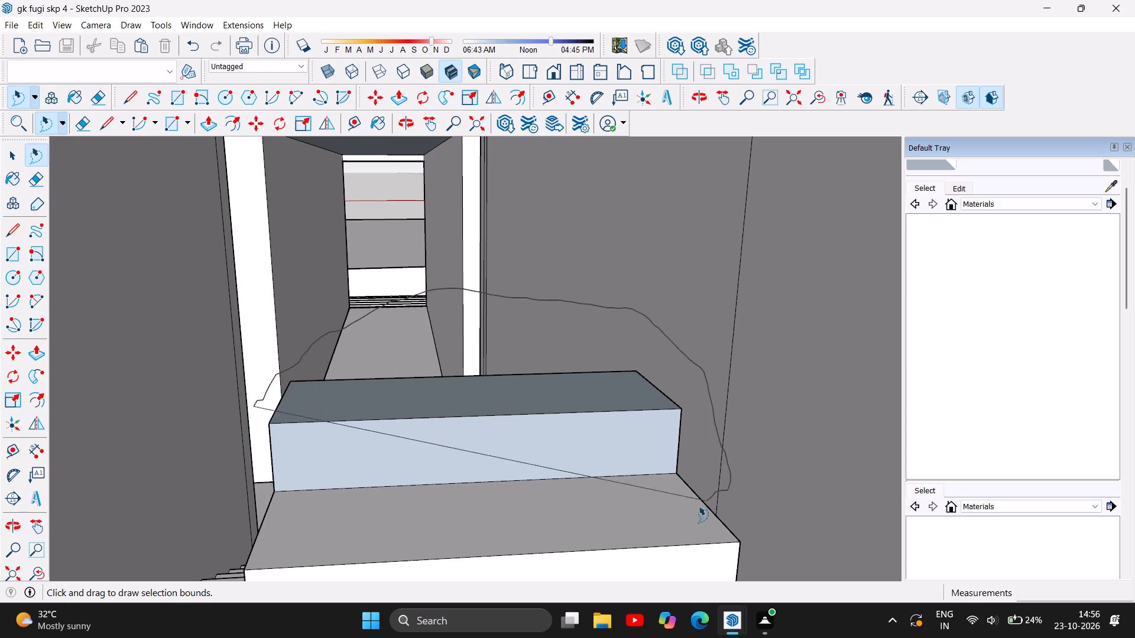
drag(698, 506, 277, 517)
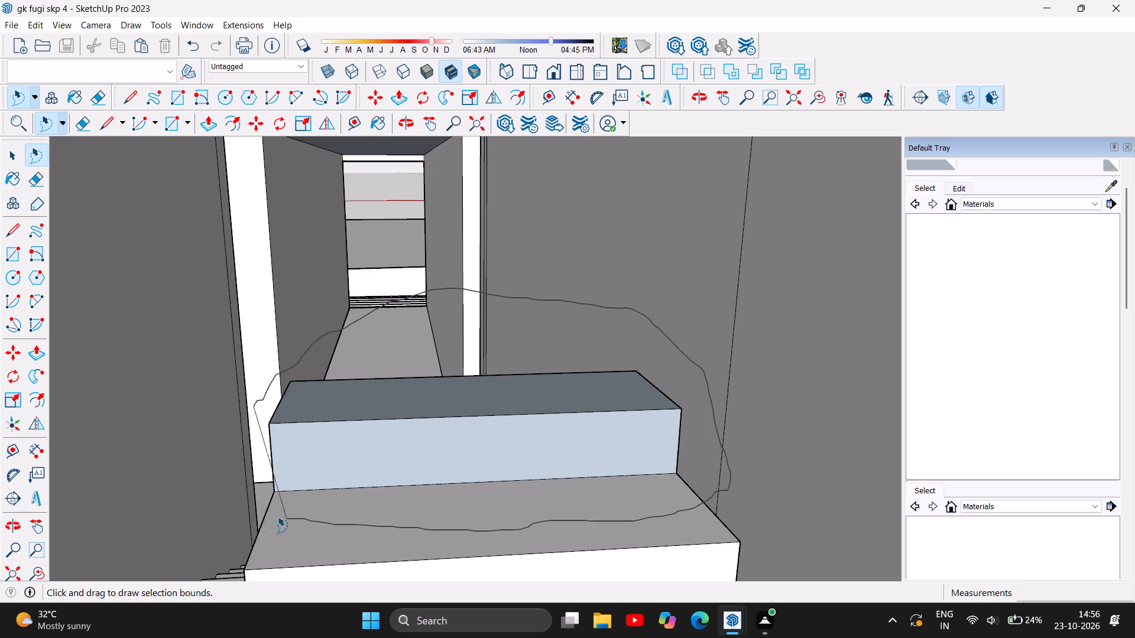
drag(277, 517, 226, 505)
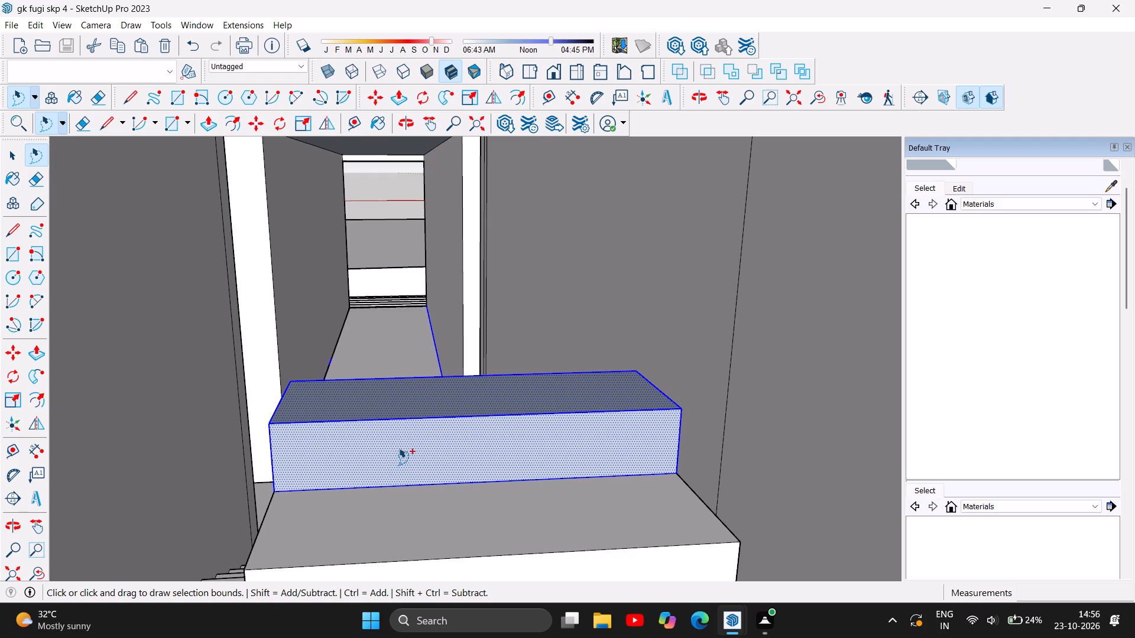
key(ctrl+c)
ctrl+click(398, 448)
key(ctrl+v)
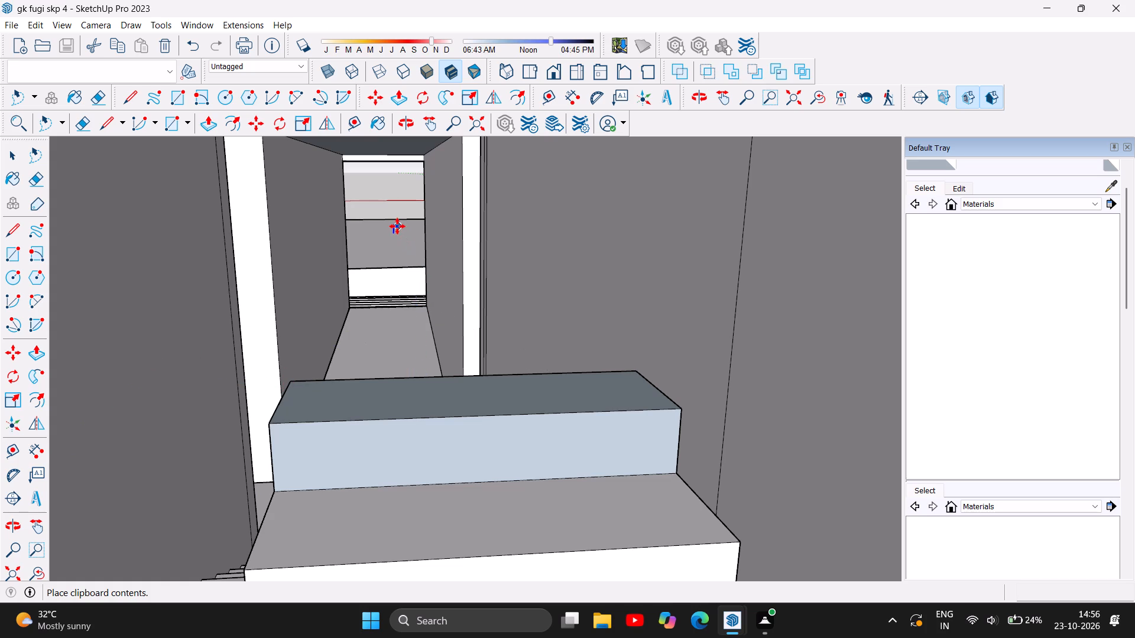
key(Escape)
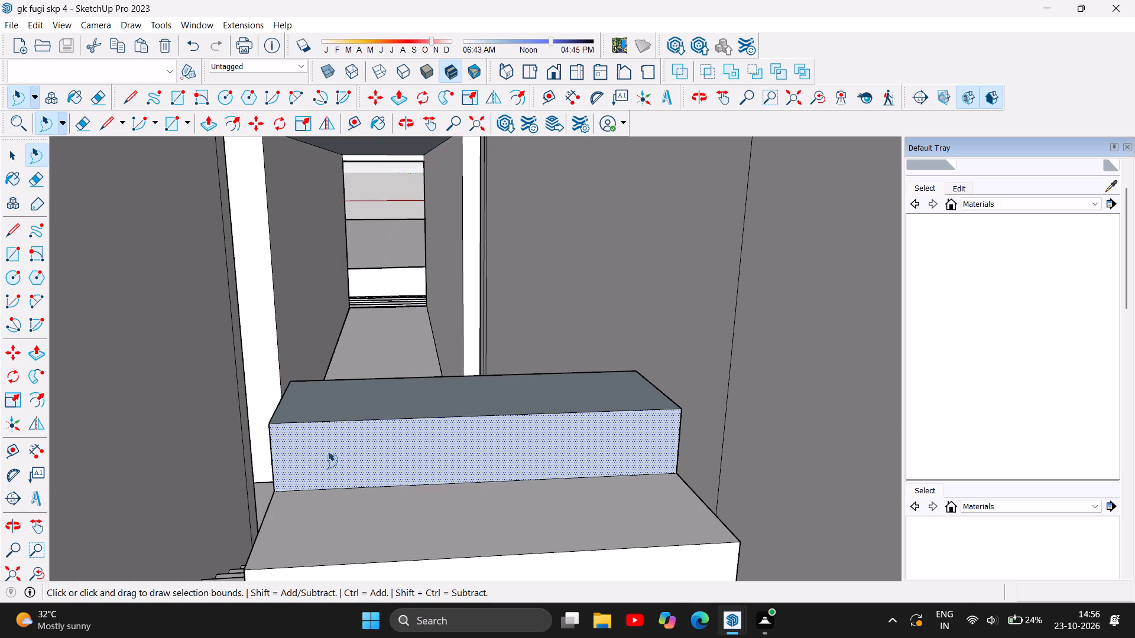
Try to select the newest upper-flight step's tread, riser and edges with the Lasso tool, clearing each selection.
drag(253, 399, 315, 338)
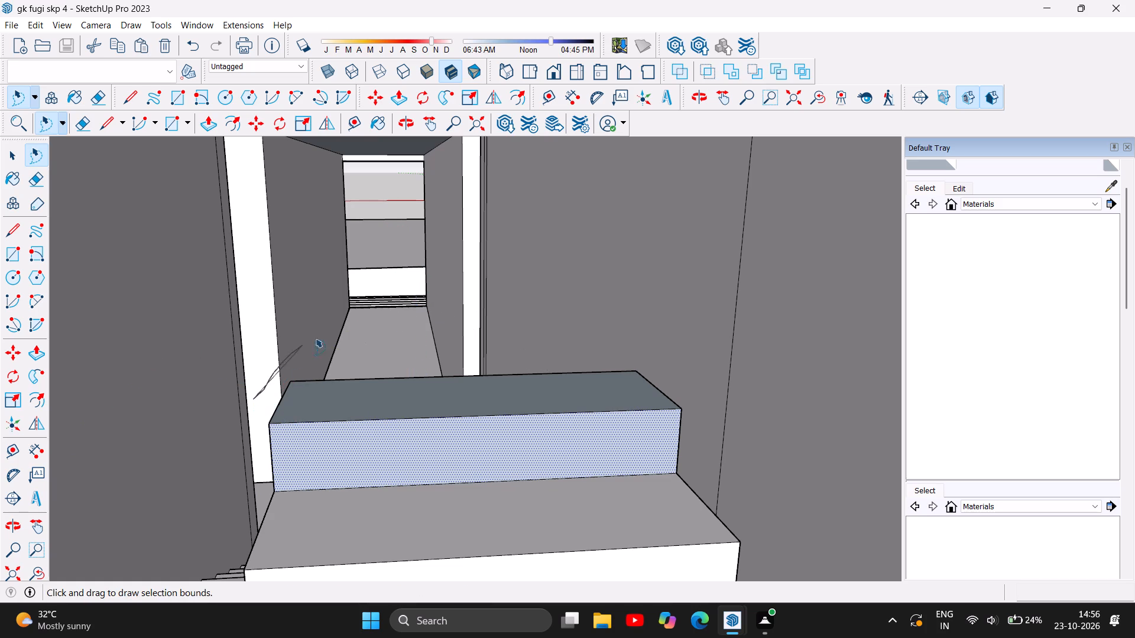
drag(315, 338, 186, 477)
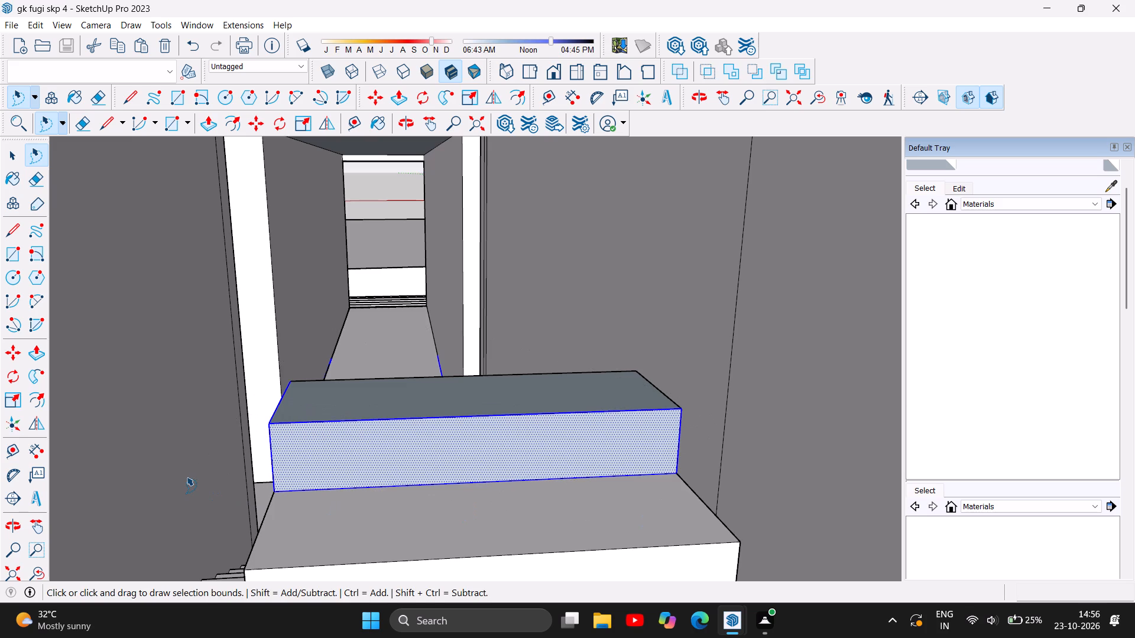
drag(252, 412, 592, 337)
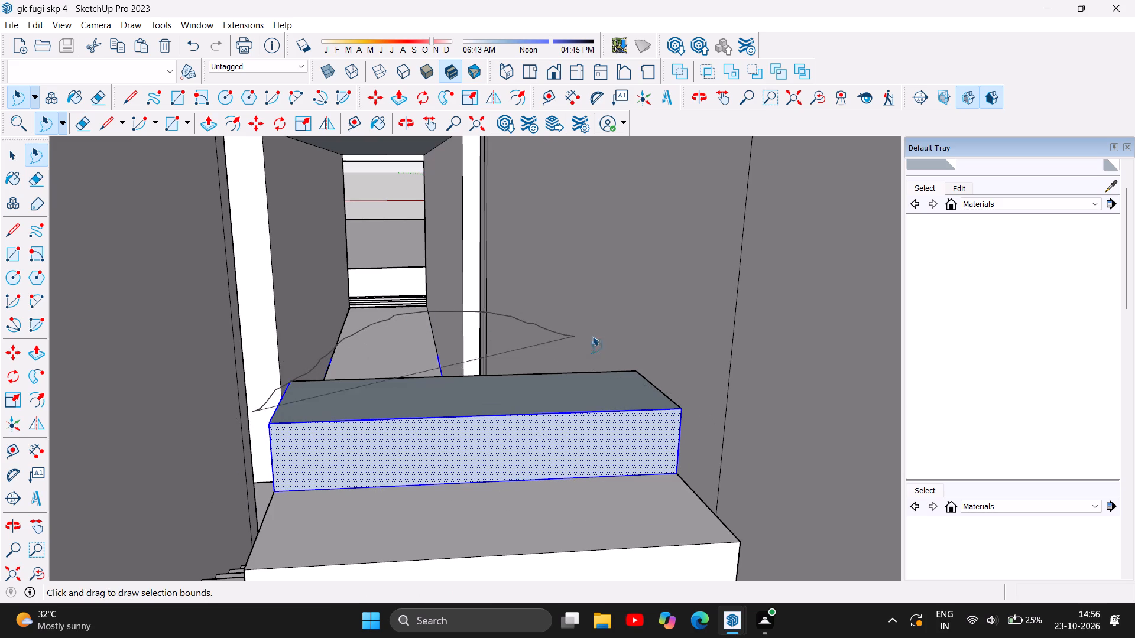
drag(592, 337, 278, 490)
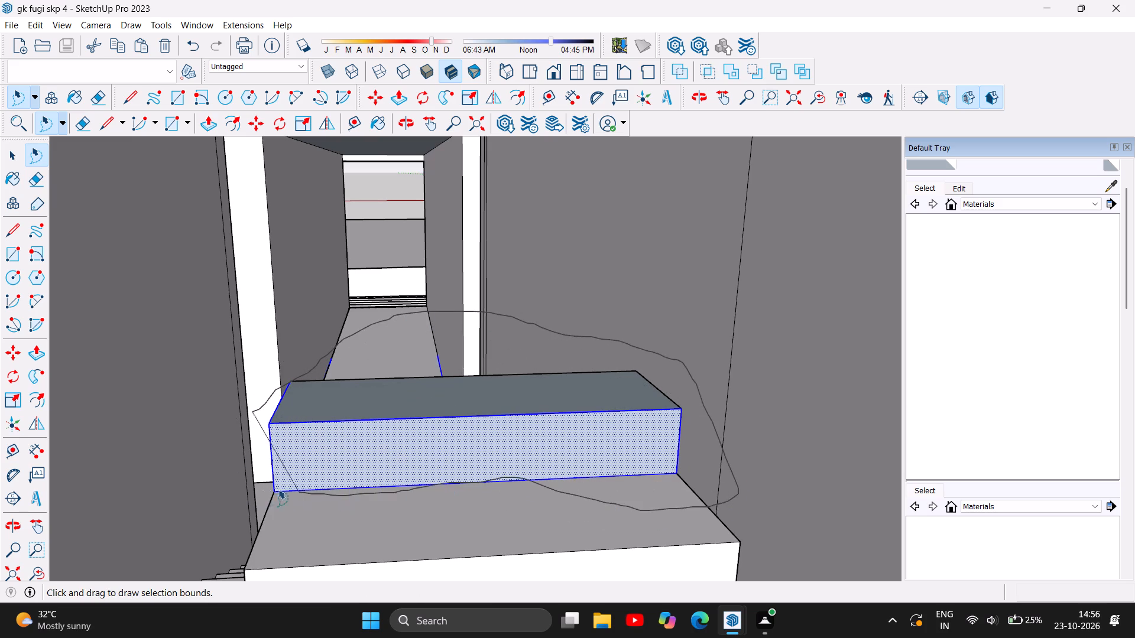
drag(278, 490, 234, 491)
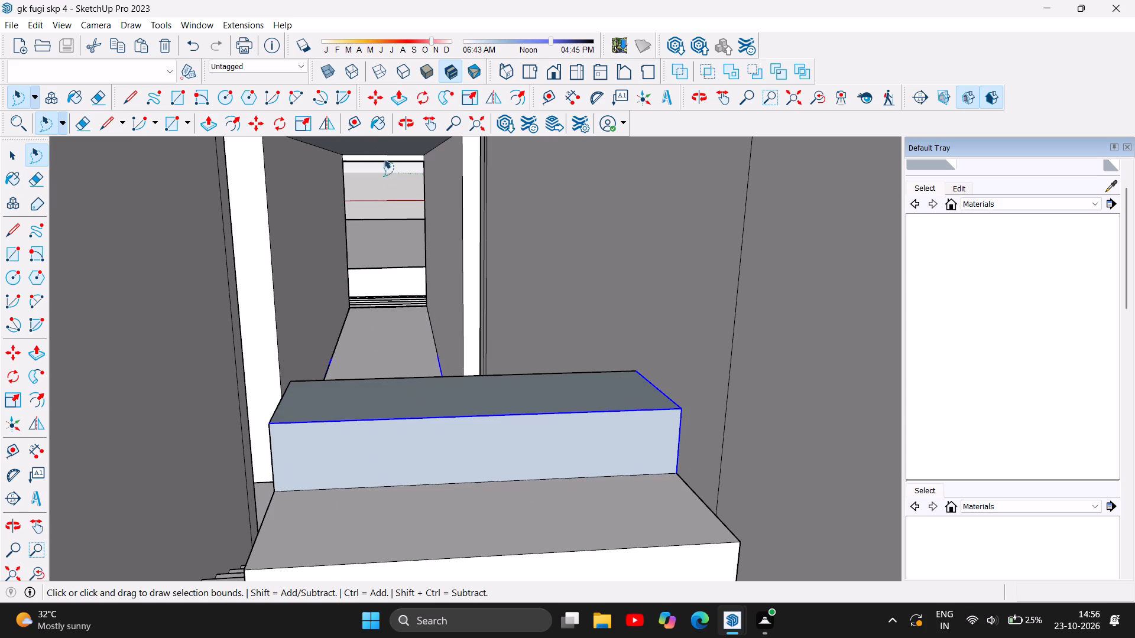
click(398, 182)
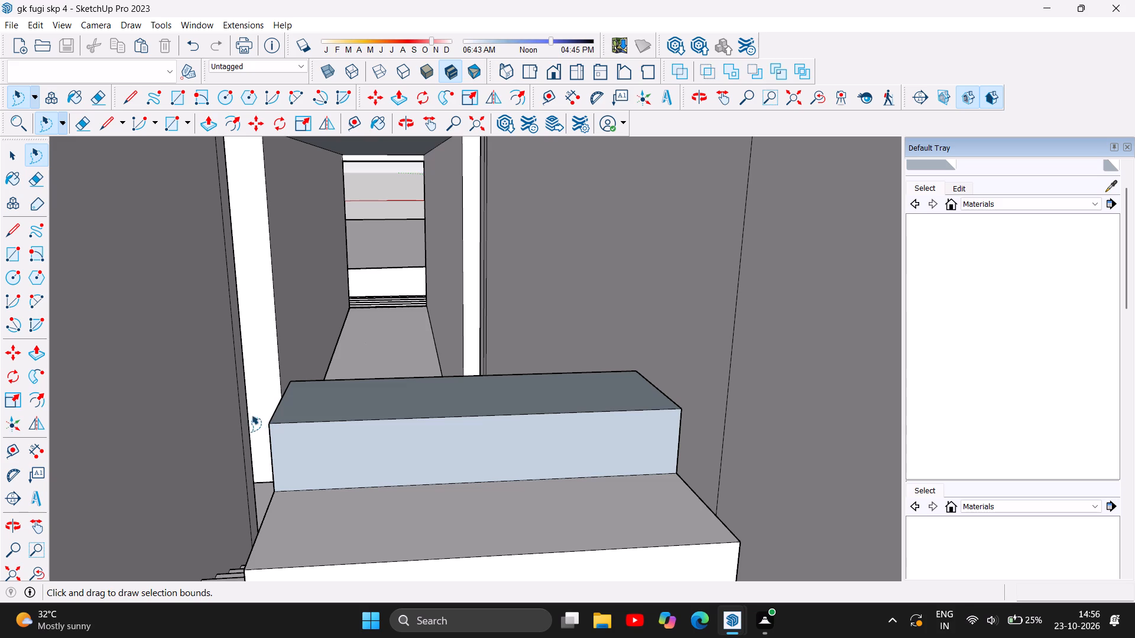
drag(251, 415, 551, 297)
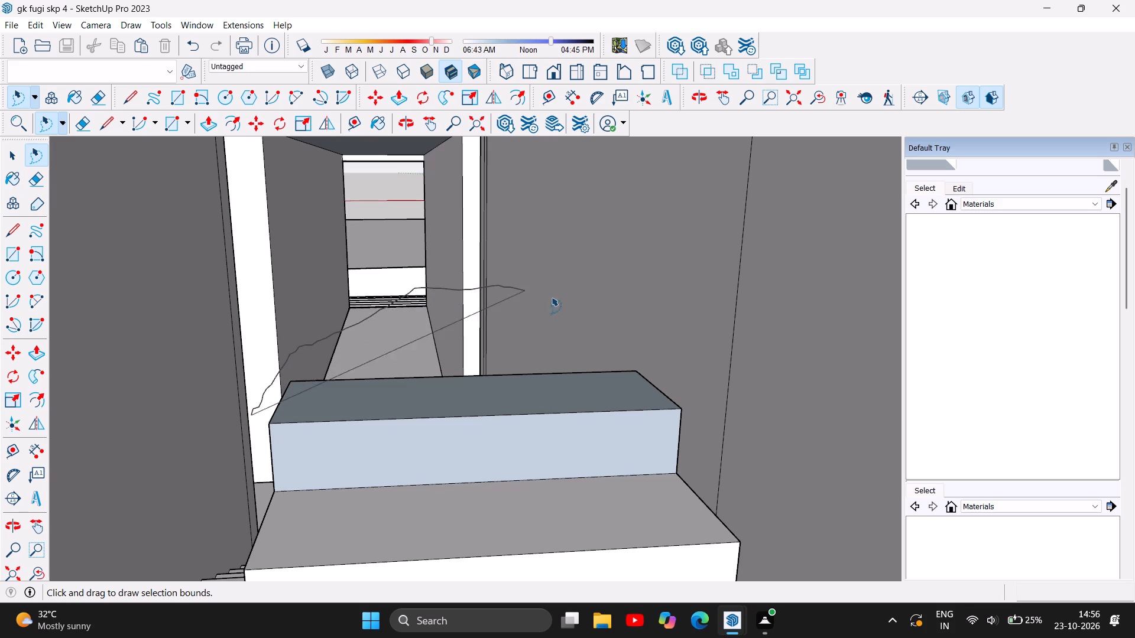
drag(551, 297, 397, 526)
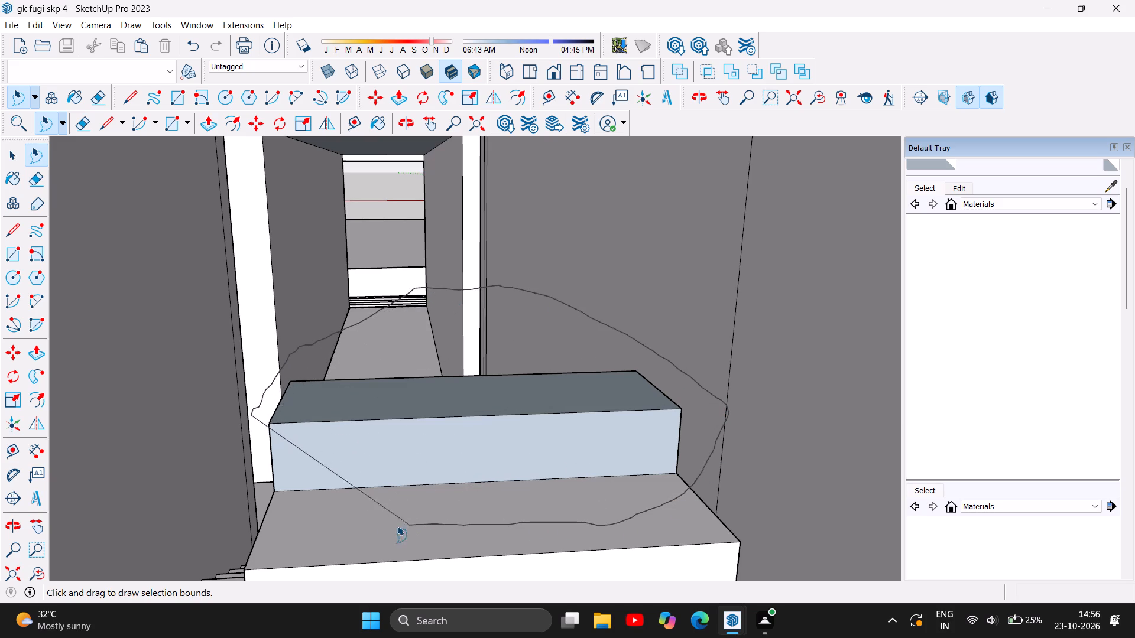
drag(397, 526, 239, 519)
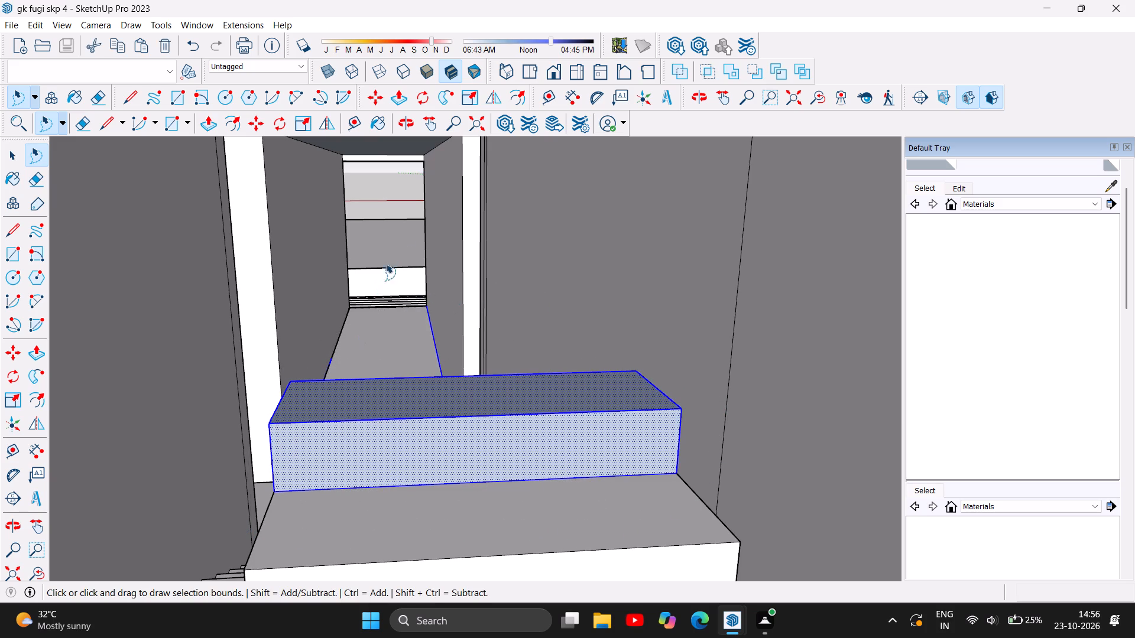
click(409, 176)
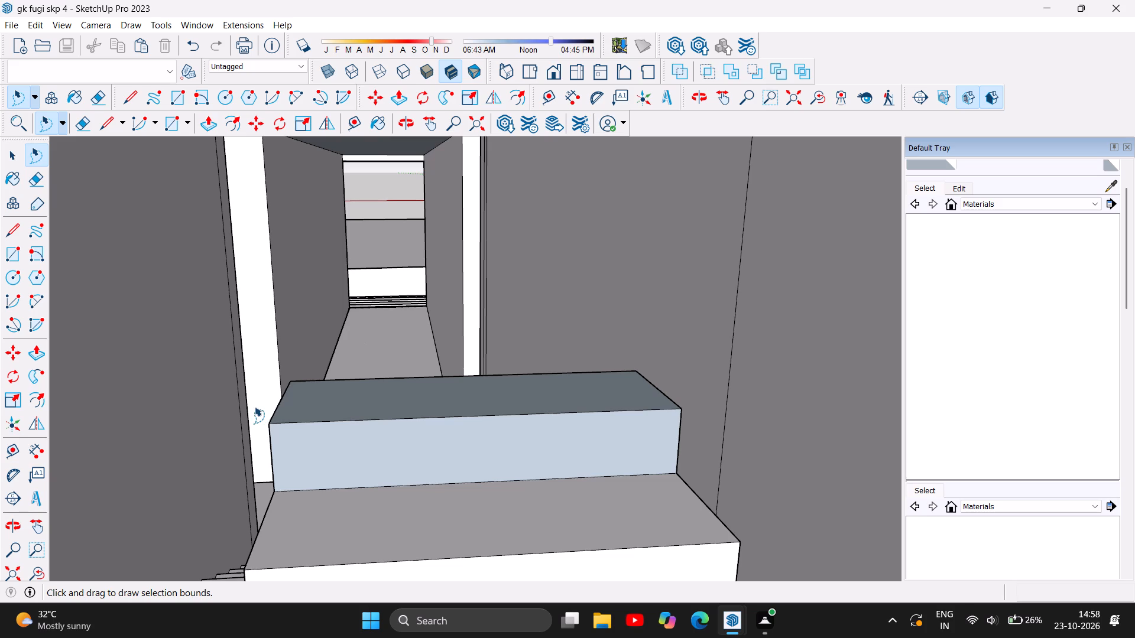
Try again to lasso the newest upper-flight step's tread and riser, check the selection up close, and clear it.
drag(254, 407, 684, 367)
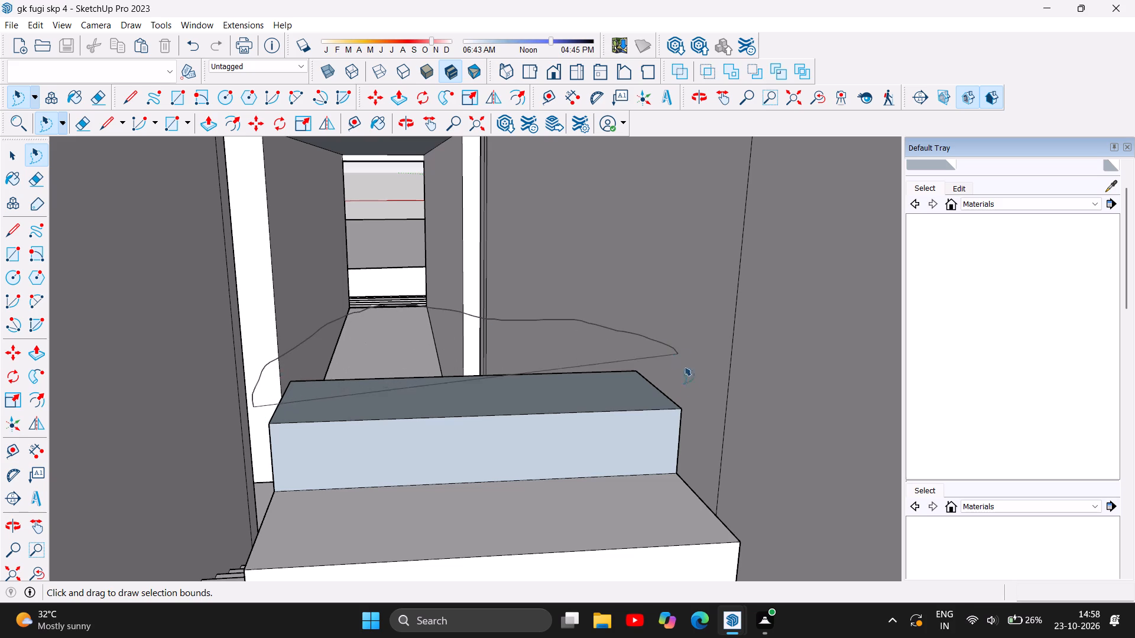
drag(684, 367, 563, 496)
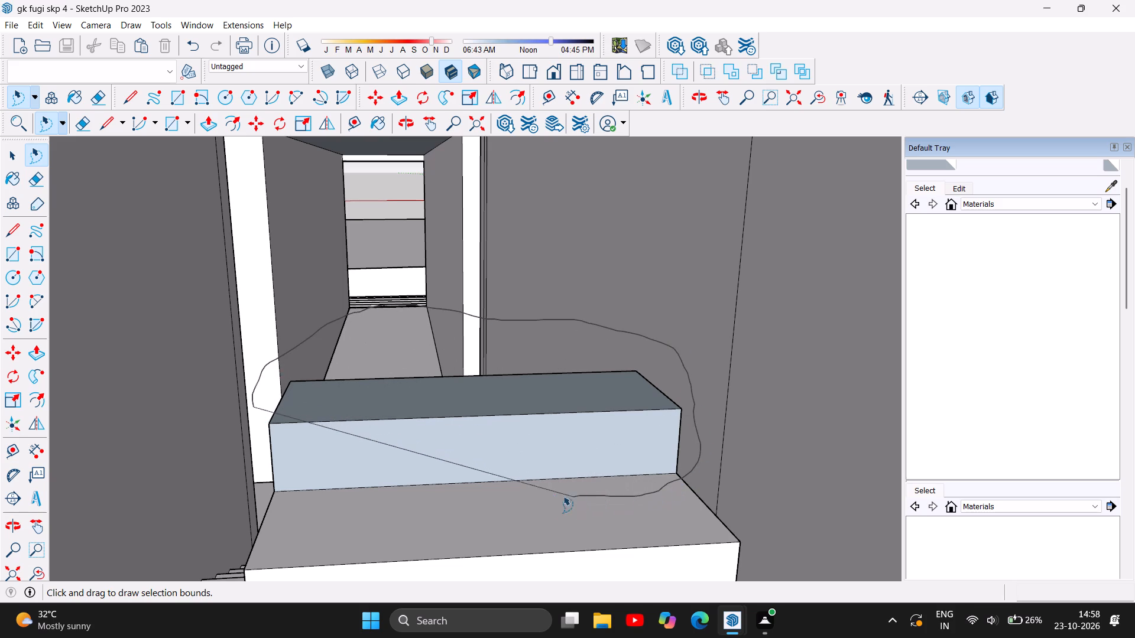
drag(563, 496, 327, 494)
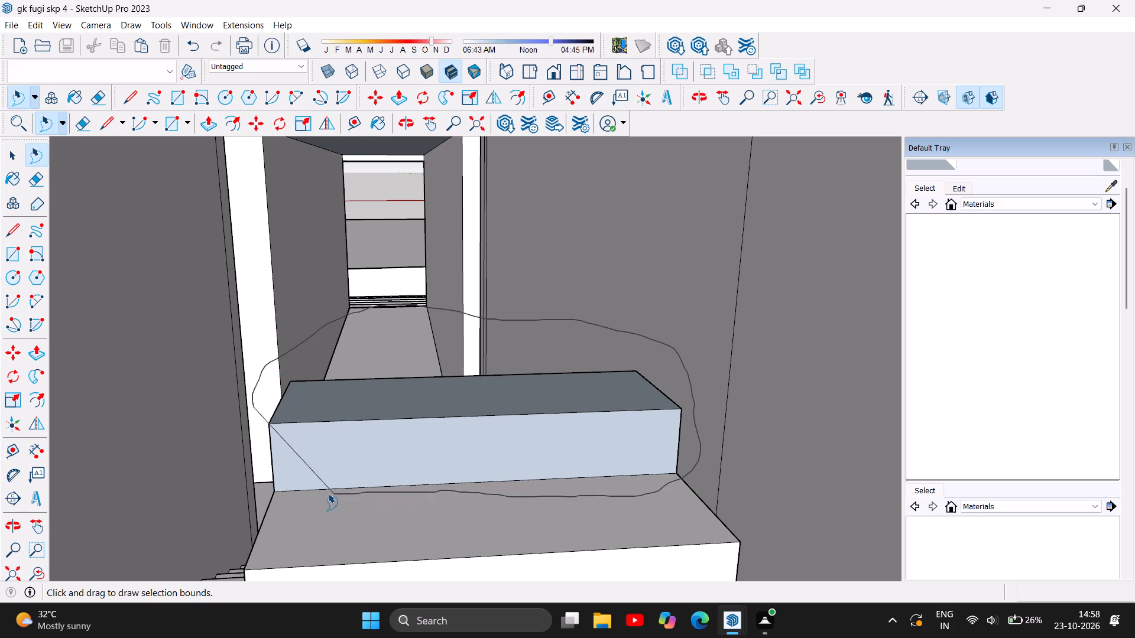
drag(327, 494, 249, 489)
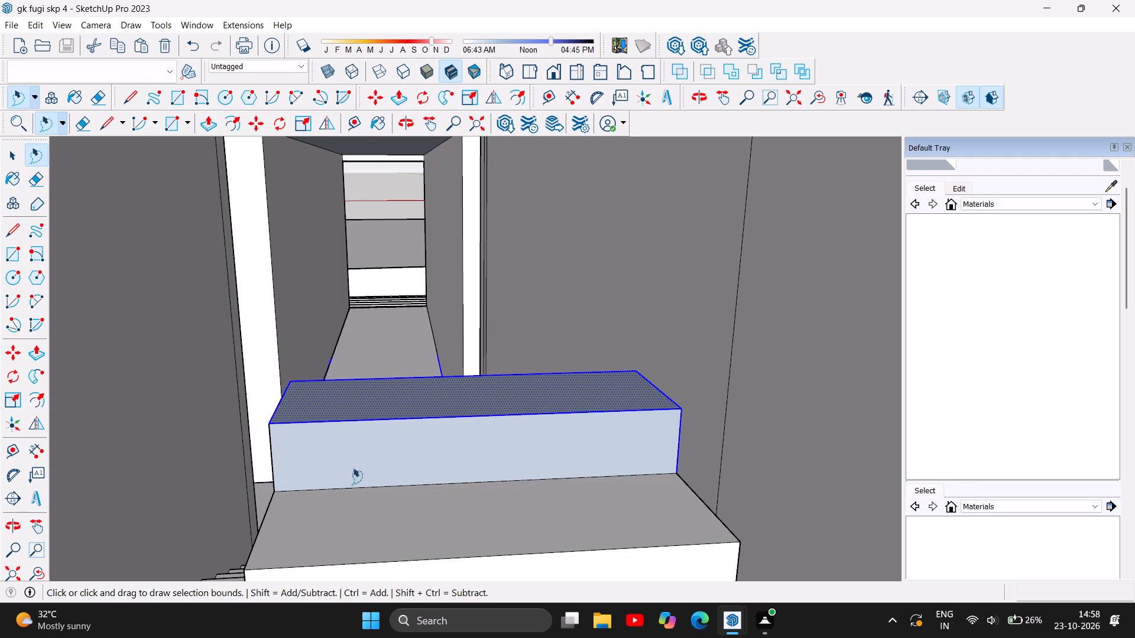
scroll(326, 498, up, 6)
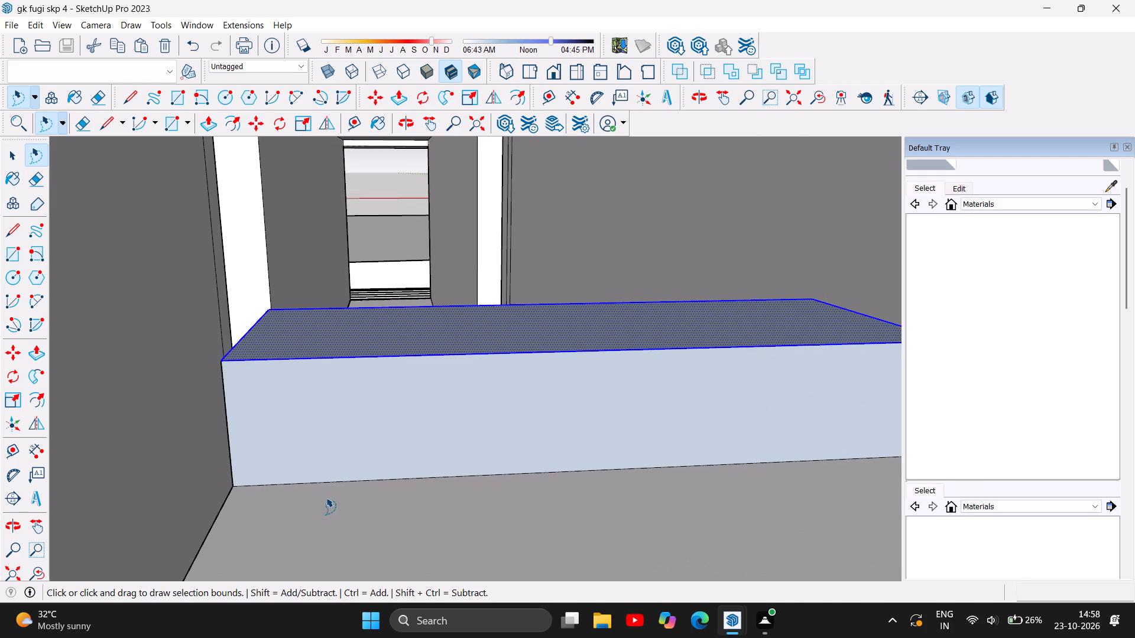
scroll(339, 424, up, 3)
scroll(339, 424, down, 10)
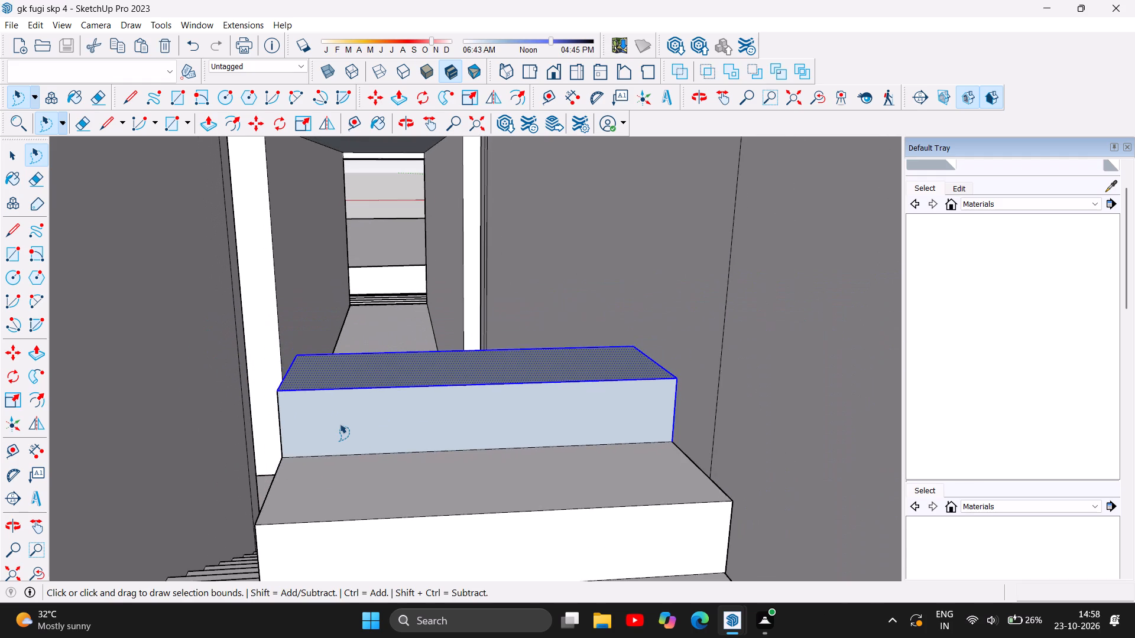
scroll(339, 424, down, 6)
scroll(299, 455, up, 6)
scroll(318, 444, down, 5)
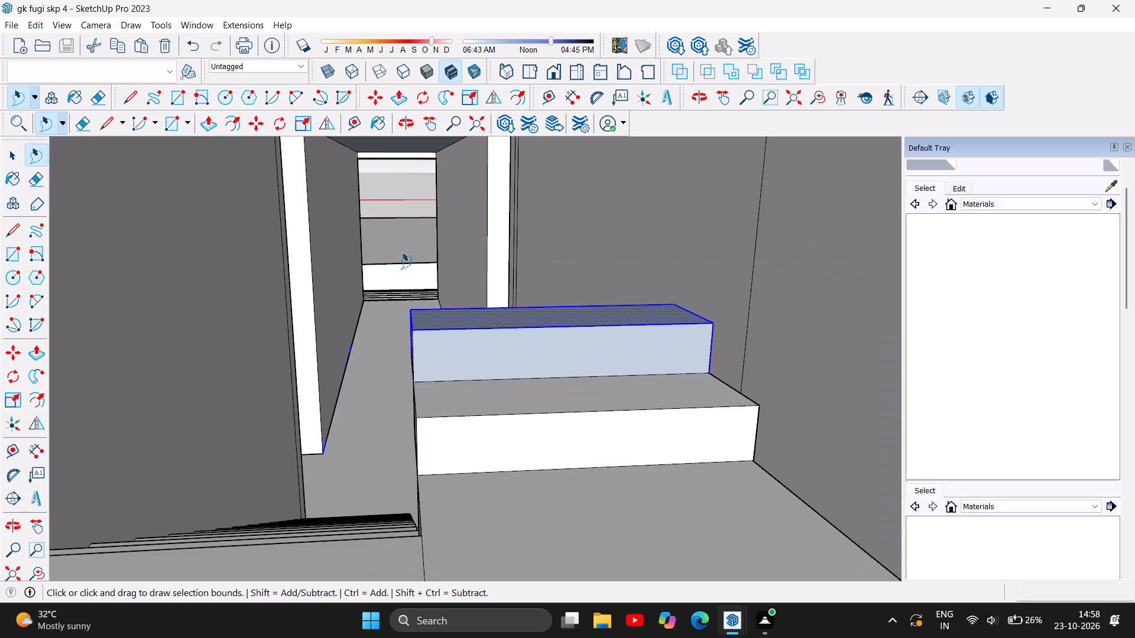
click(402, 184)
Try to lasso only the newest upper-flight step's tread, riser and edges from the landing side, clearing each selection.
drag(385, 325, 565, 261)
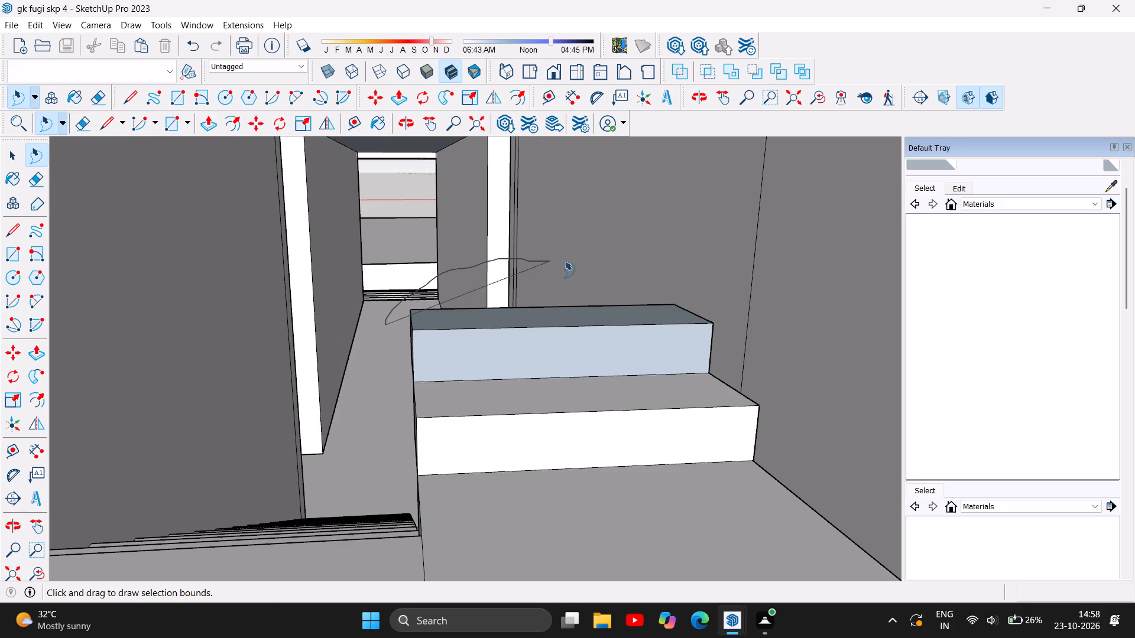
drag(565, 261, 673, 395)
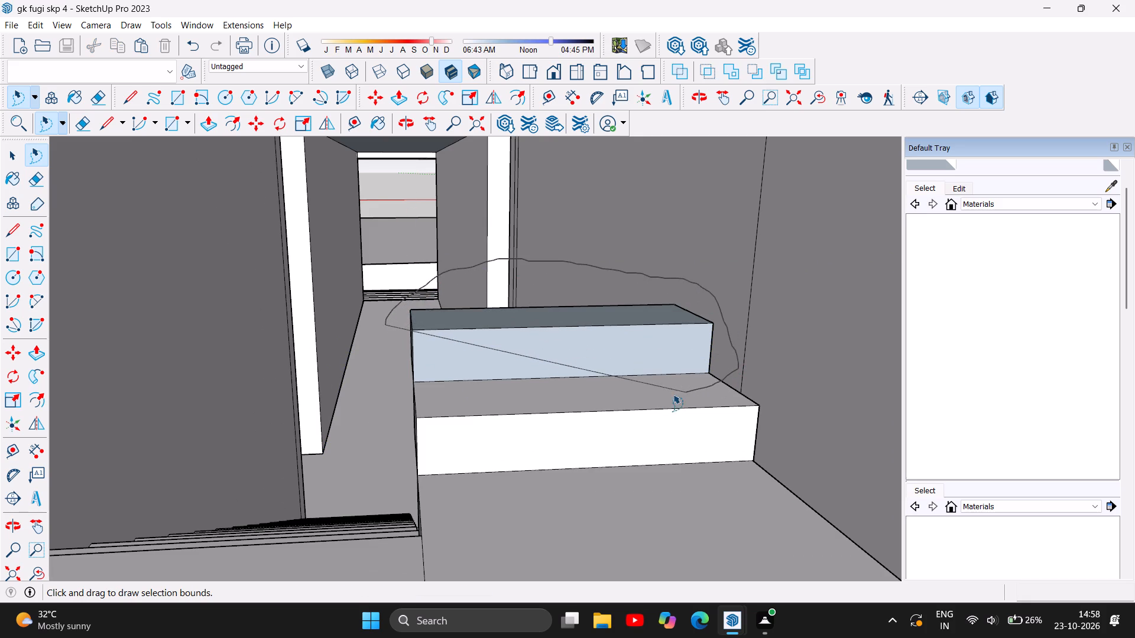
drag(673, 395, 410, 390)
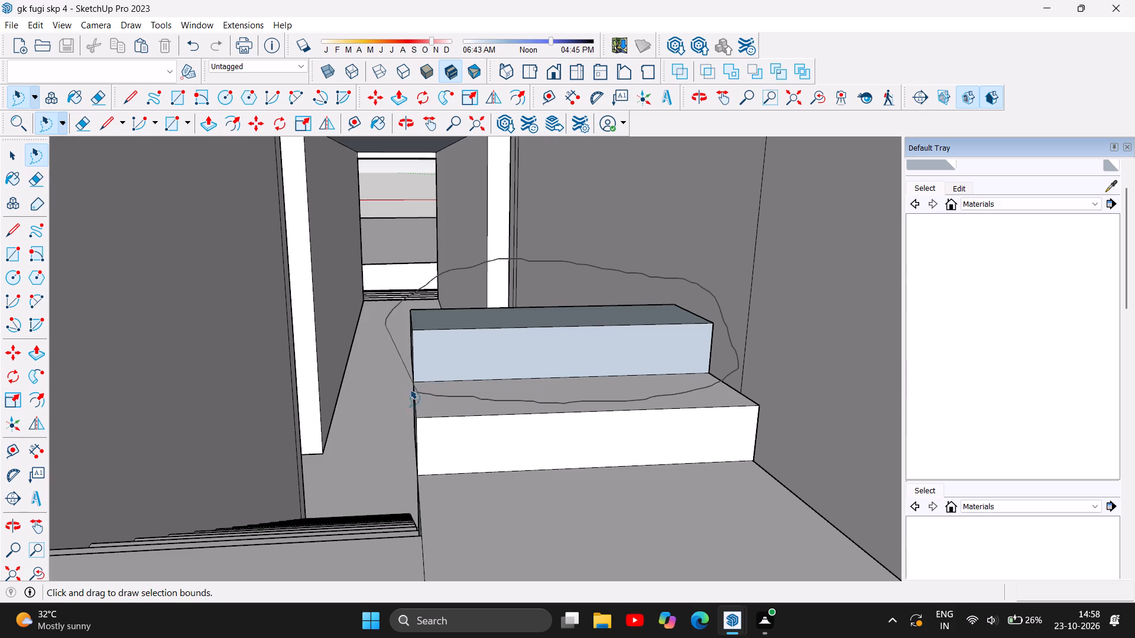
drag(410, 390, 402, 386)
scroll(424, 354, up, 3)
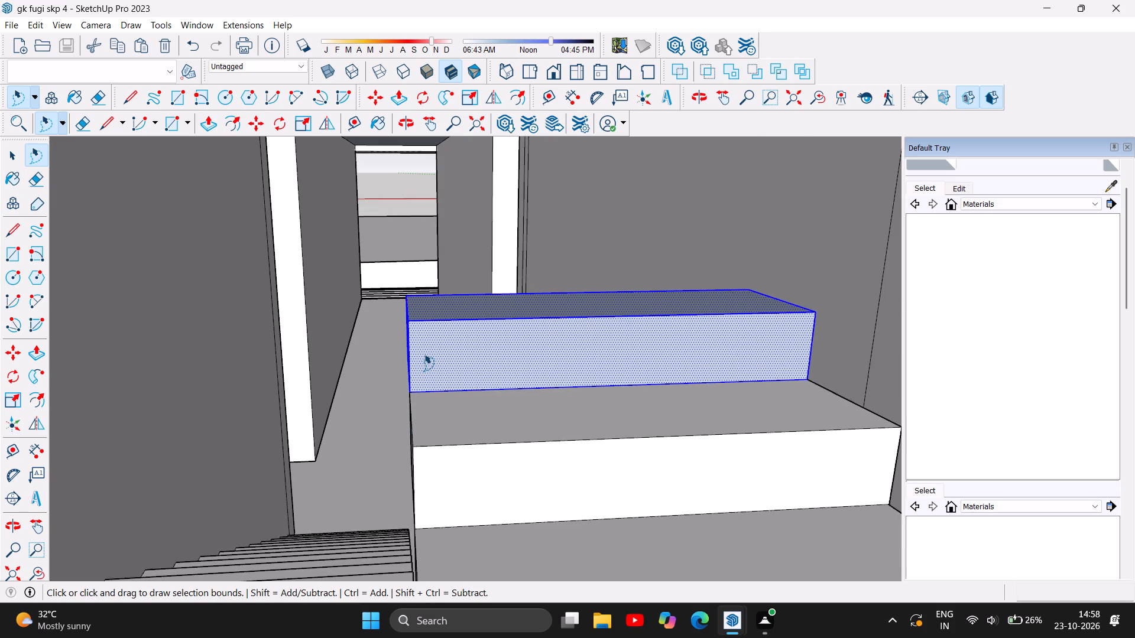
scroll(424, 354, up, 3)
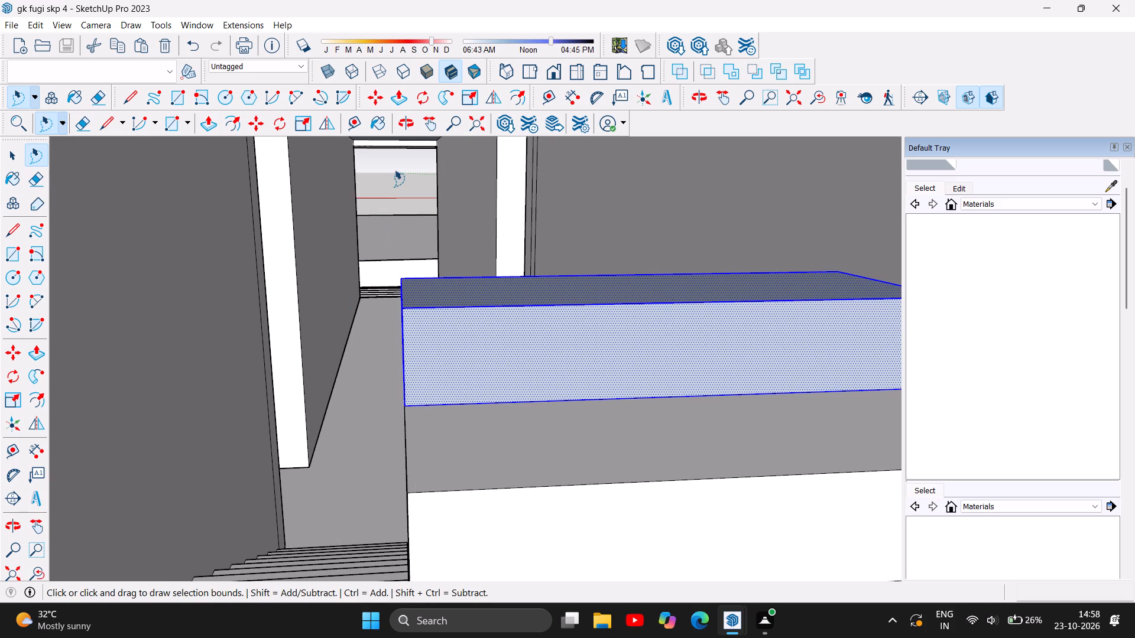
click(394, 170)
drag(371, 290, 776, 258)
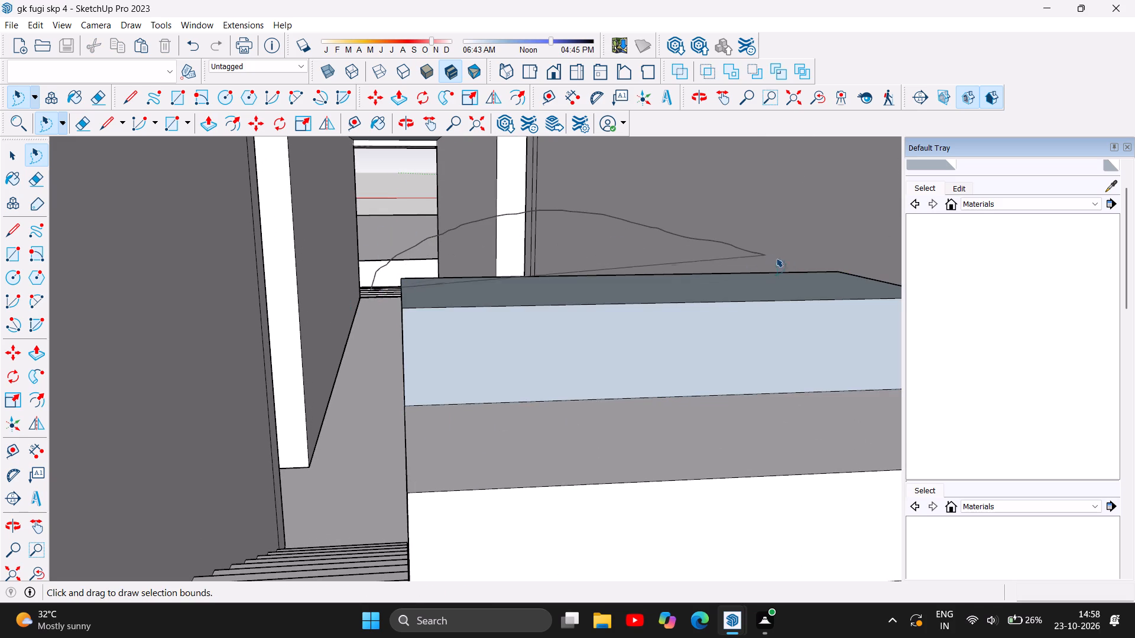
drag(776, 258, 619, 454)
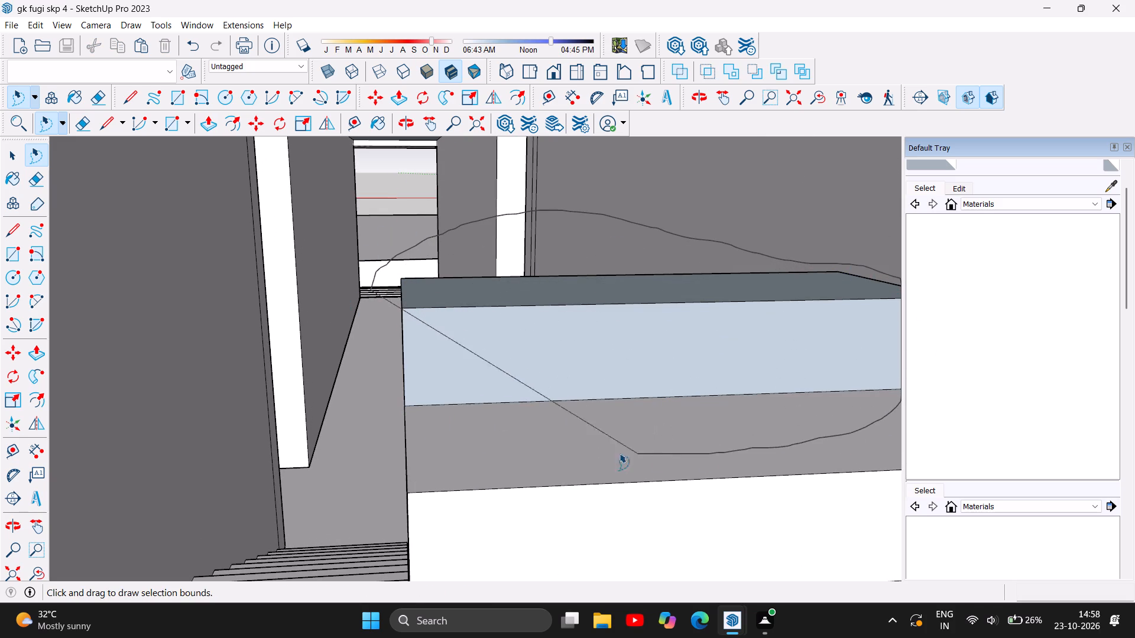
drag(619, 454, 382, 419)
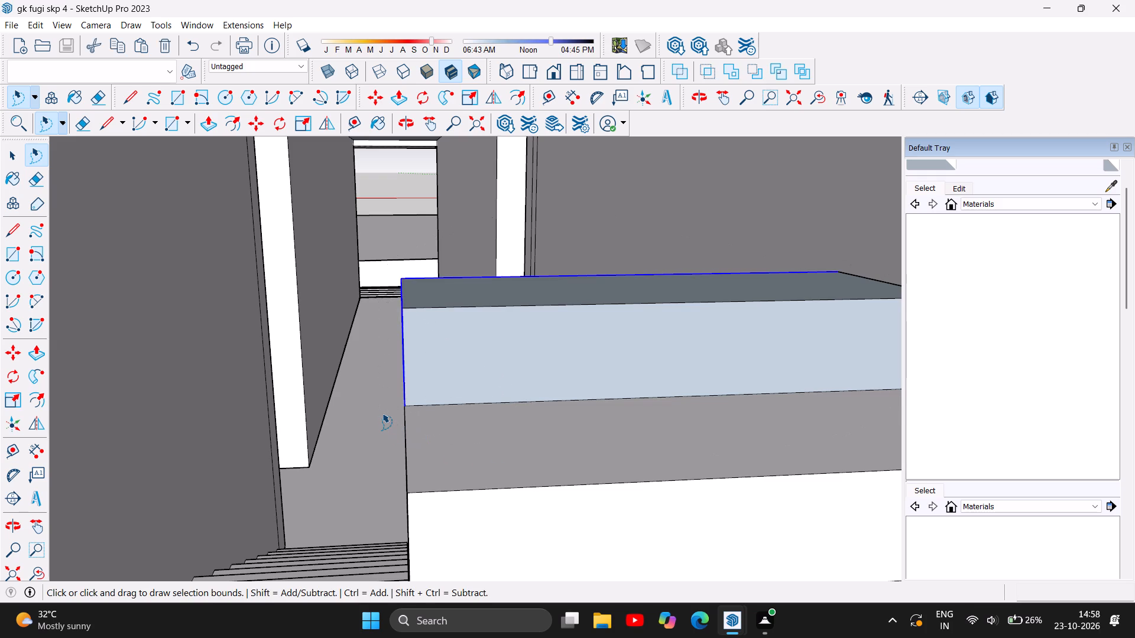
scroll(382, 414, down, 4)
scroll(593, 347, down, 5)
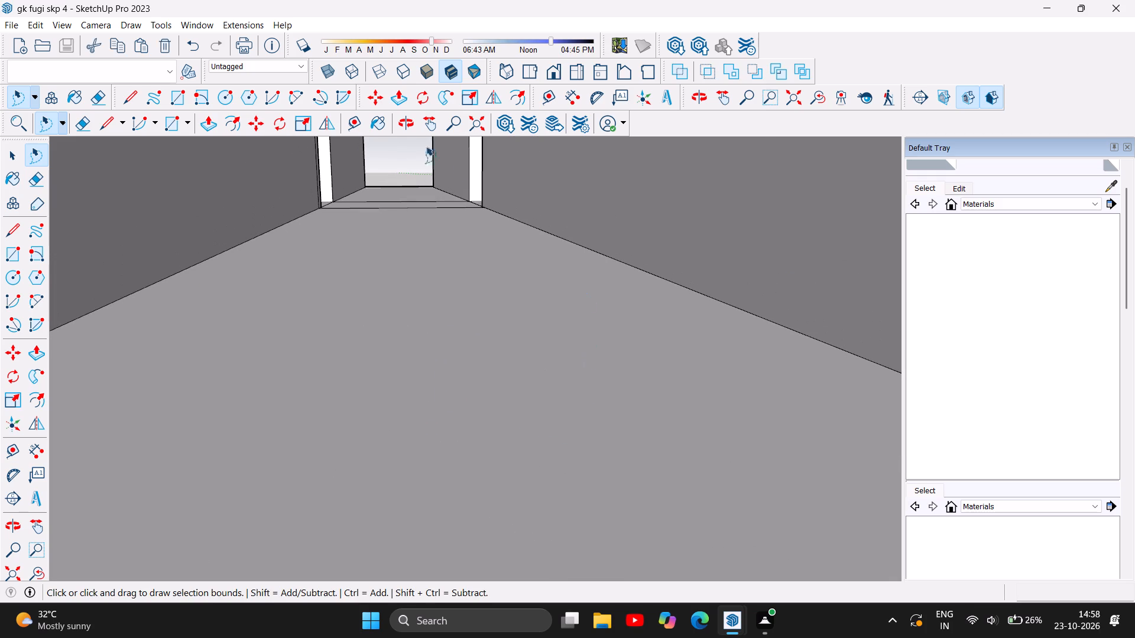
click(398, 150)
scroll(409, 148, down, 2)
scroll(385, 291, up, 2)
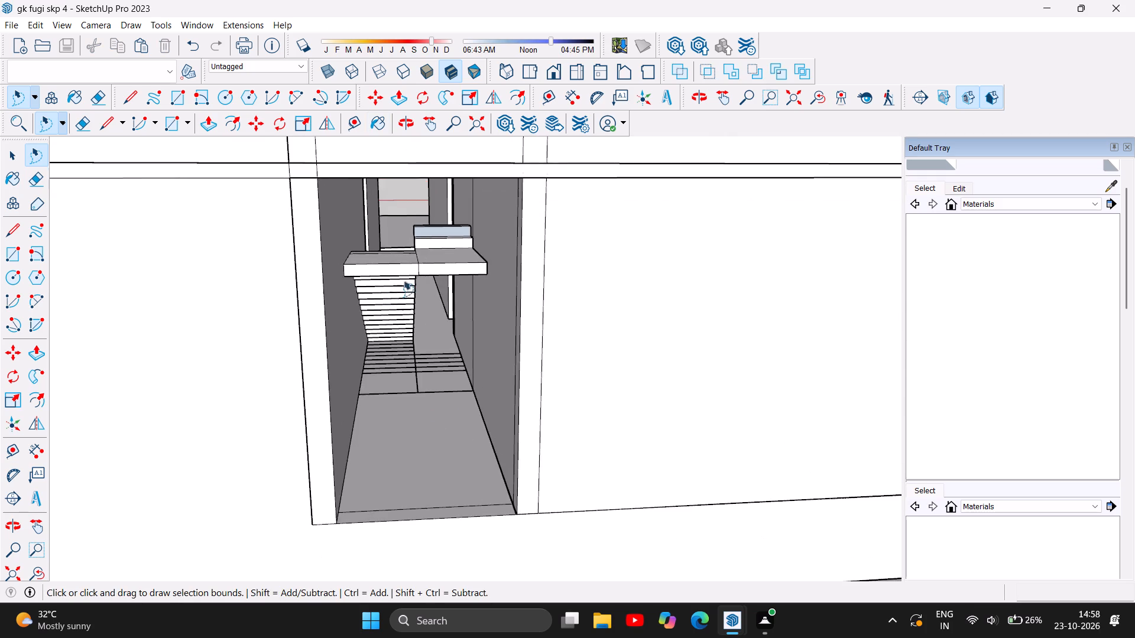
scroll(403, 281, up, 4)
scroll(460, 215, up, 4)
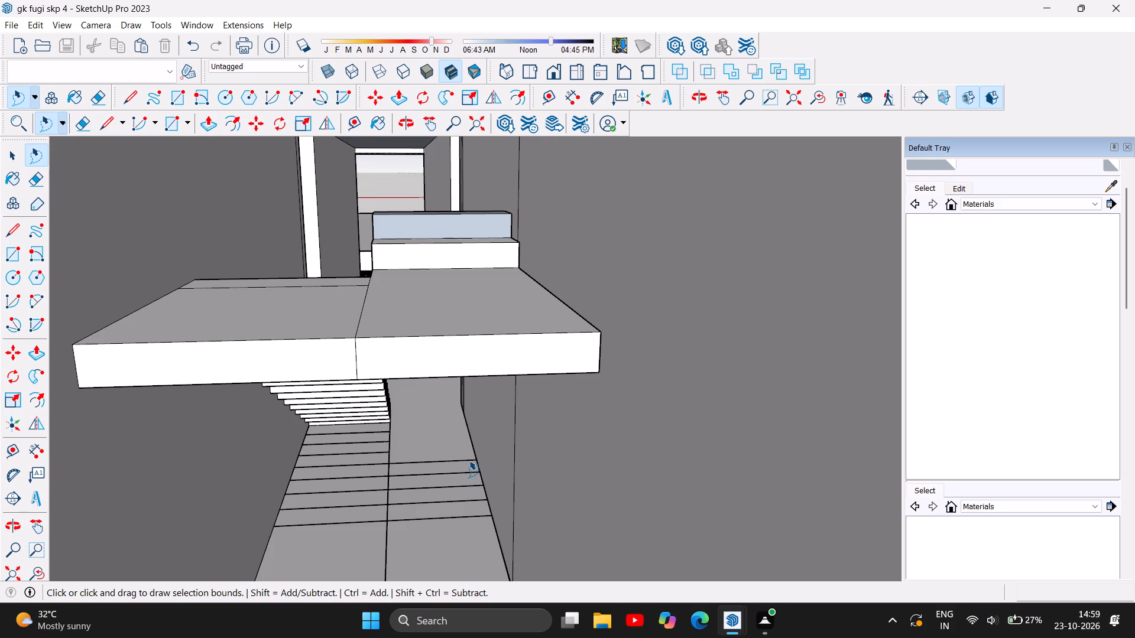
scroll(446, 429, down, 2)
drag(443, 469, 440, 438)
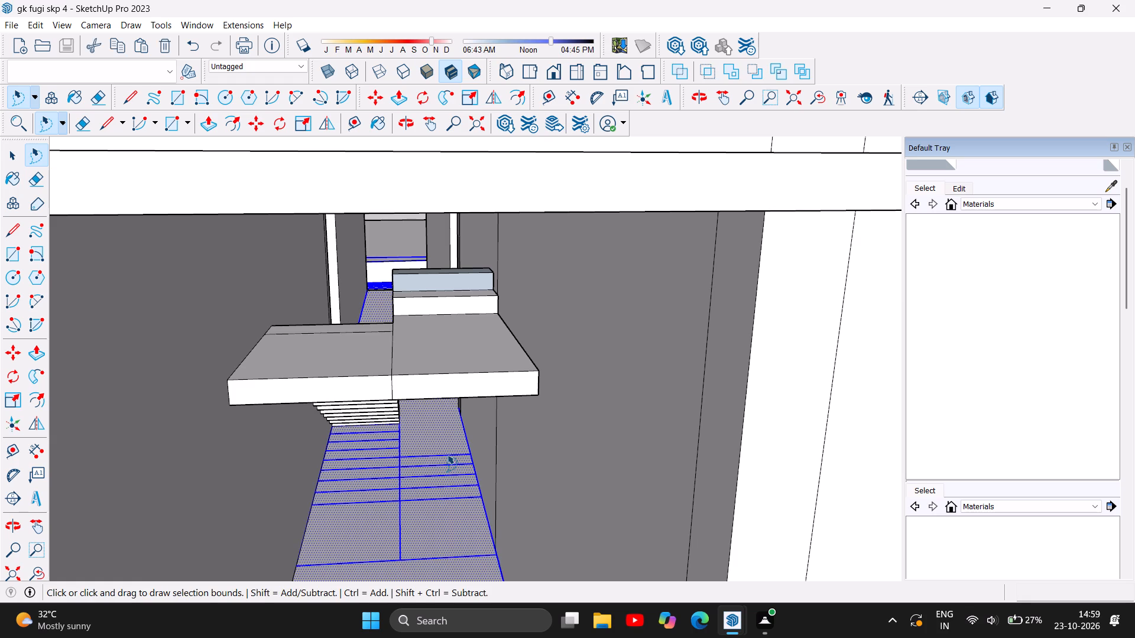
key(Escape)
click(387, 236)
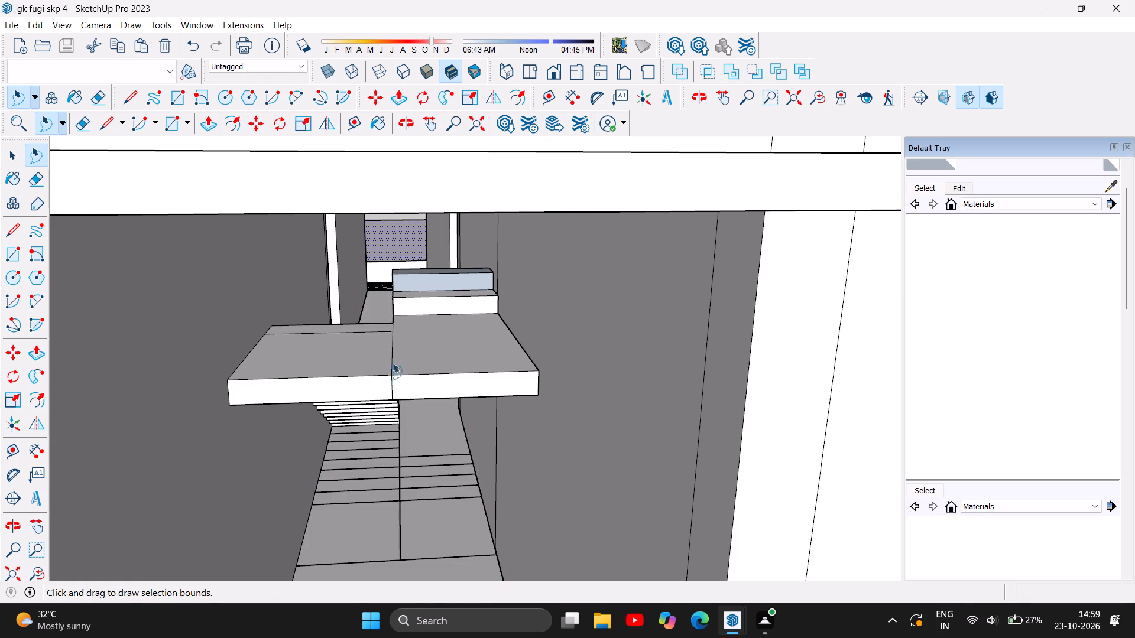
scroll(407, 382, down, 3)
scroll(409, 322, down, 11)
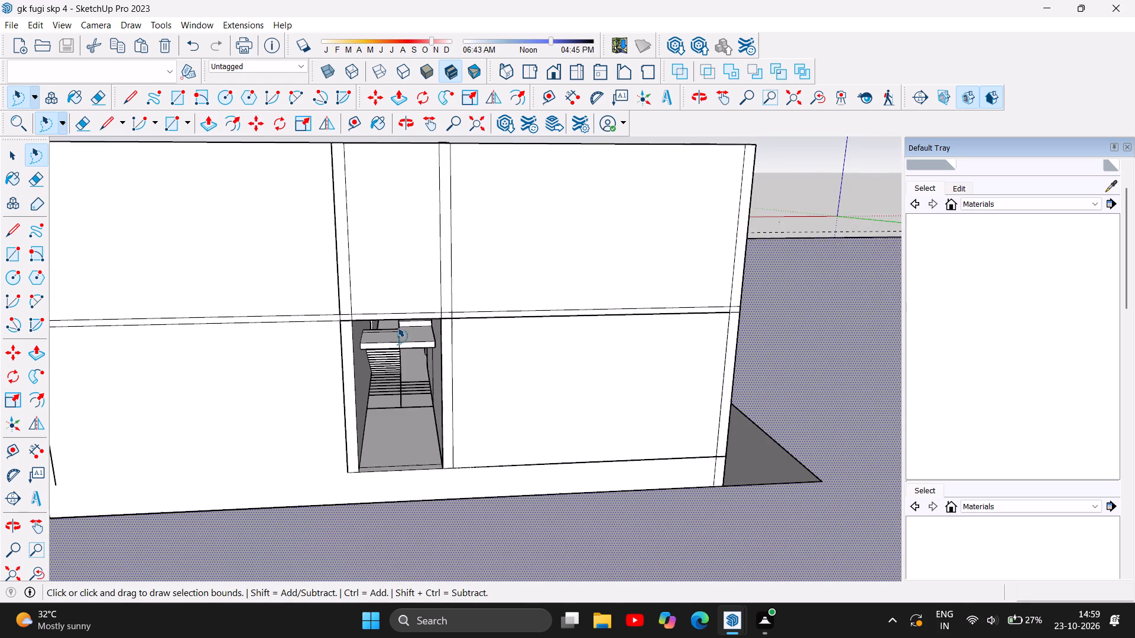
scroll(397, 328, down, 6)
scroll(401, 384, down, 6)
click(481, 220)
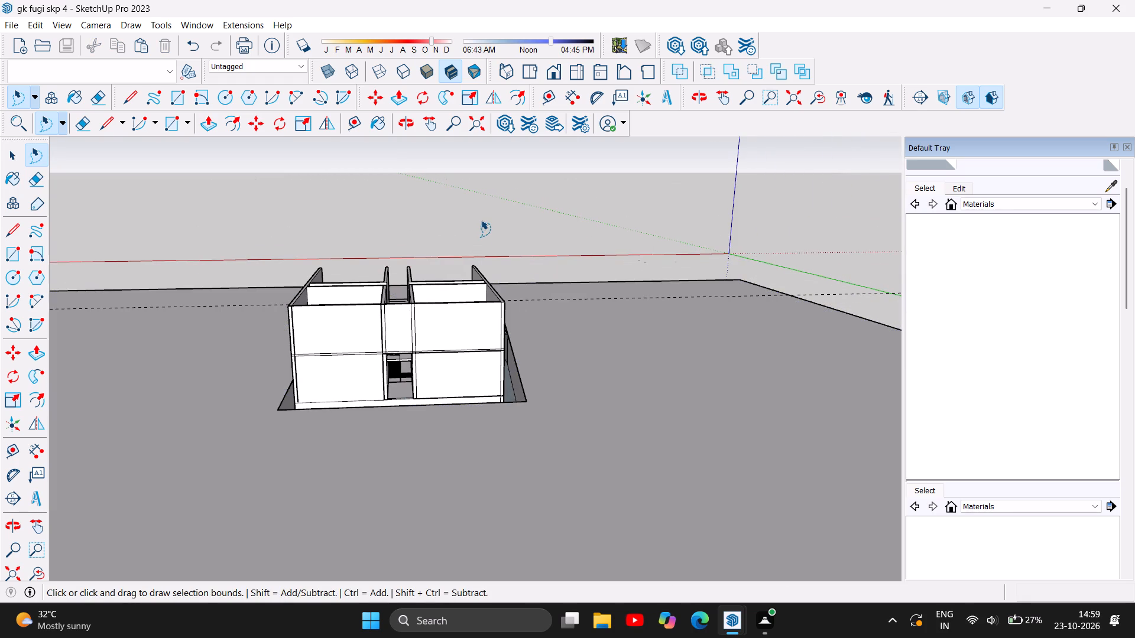
Examine the lower flight and the upper-flight steps from the house's open side, looking along the stair passage.
click(407, 128)
drag(573, 309, 312, 314)
drag(587, 323, 226, 289)
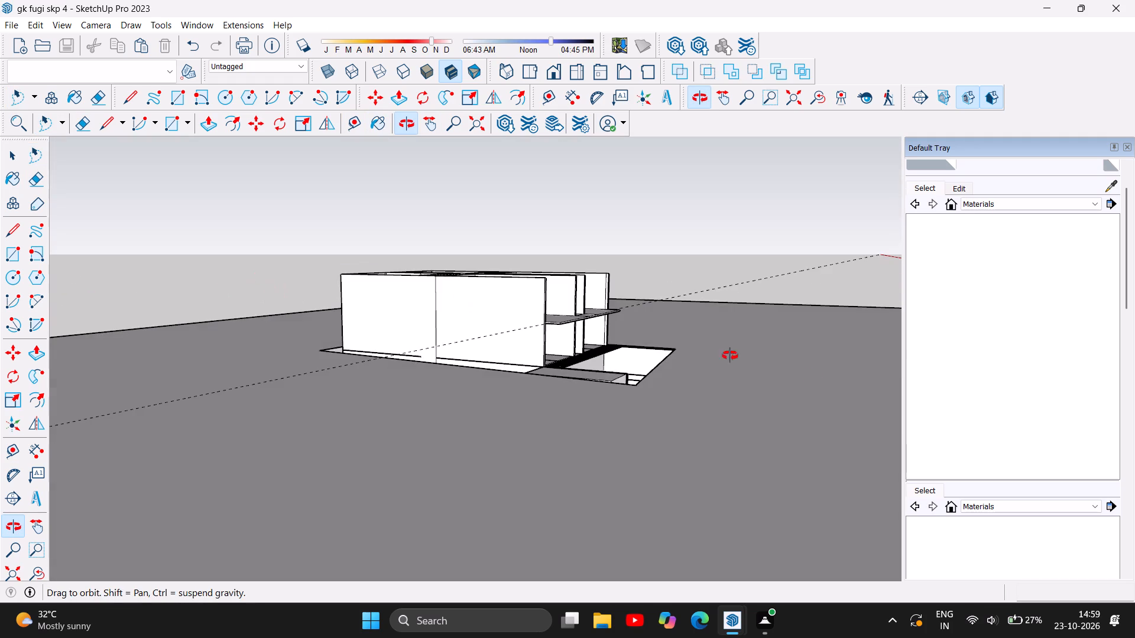
drag(810, 377, 515, 395)
scroll(541, 354, up, 2)
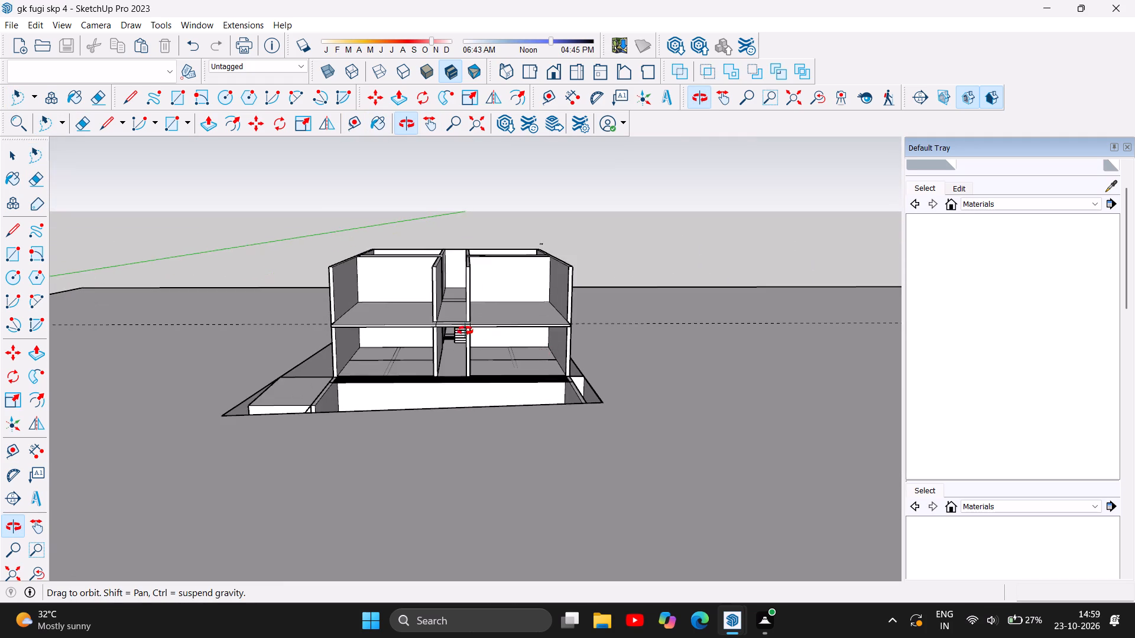
scroll(463, 331, up, 4)
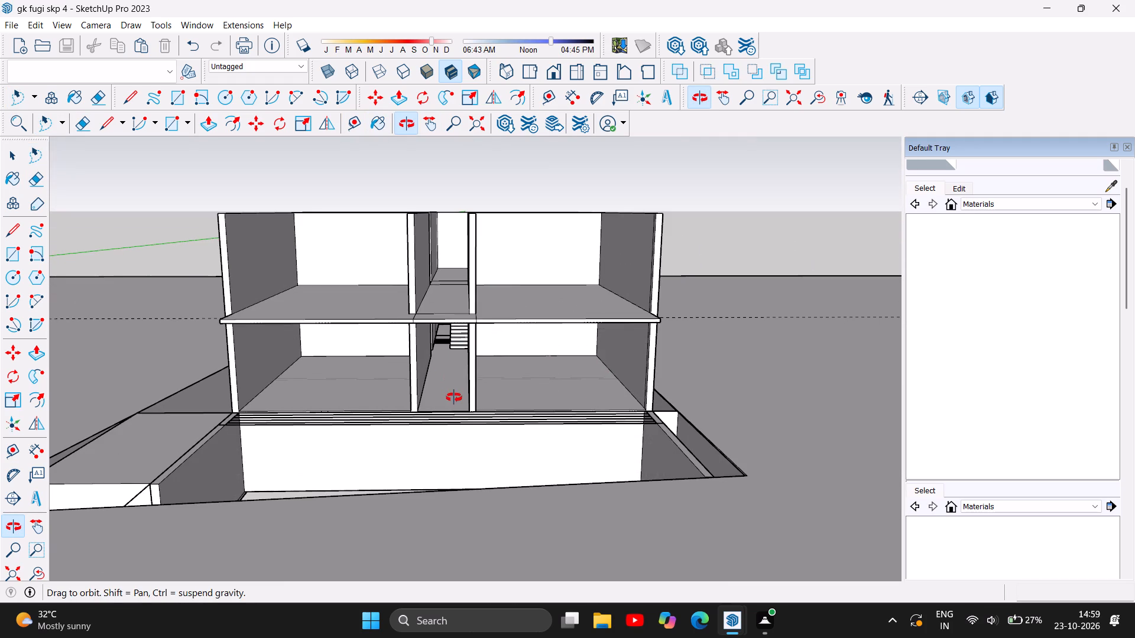
drag(454, 398, 459, 353)
scroll(455, 302, up, 4)
scroll(455, 302, down, 2)
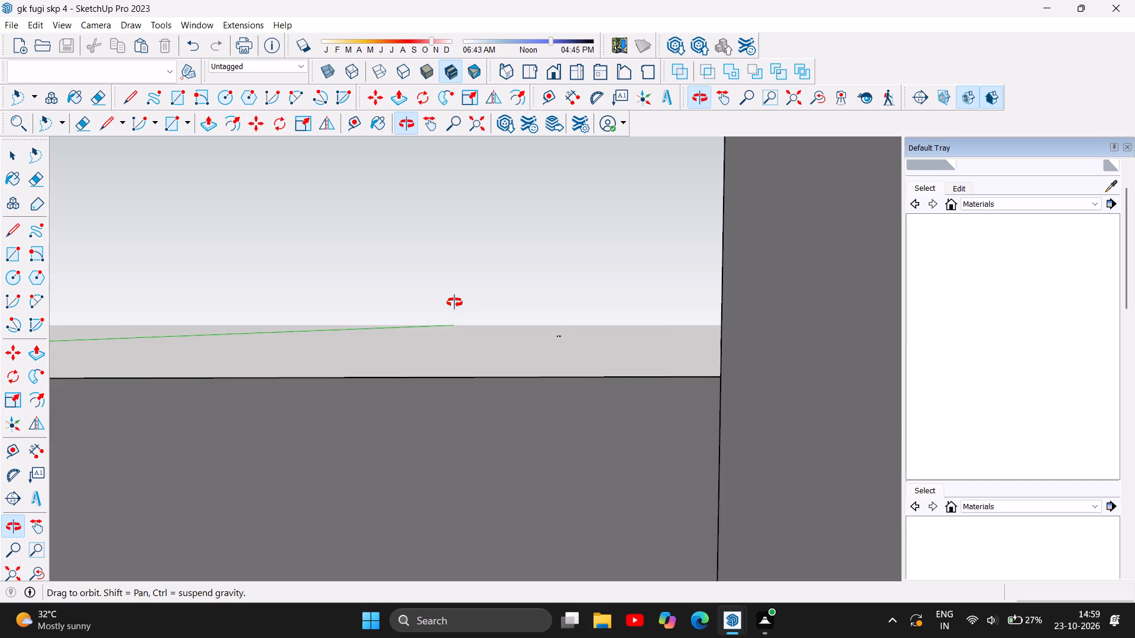
scroll(455, 302, down, 2)
scroll(455, 302, up, 2)
scroll(455, 302, down, 1)
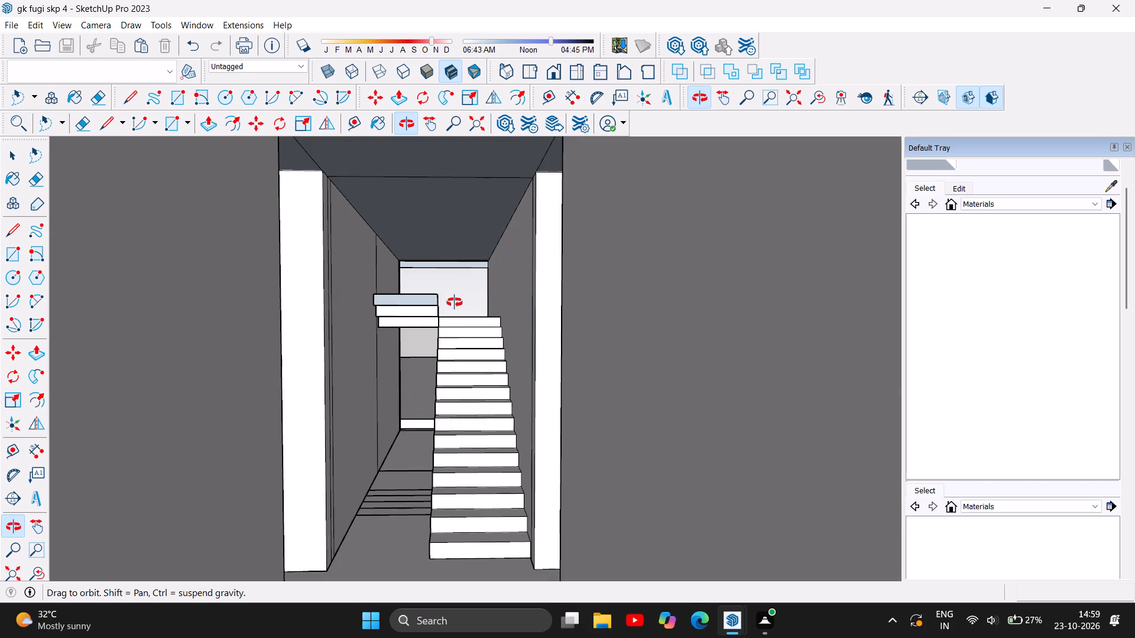
drag(450, 329, 451, 356)
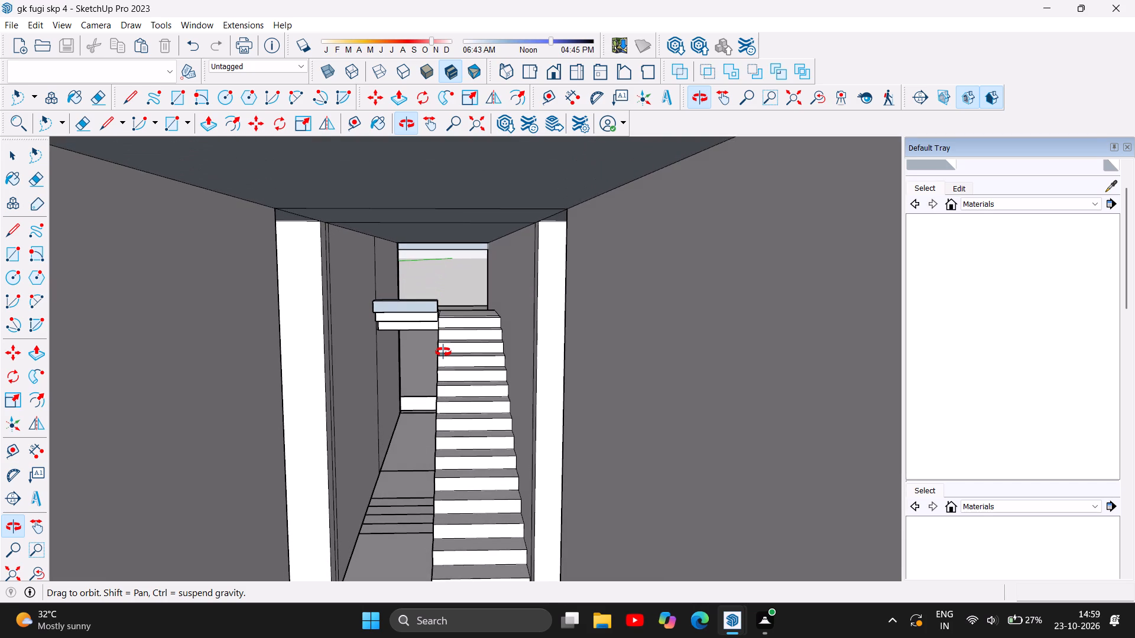
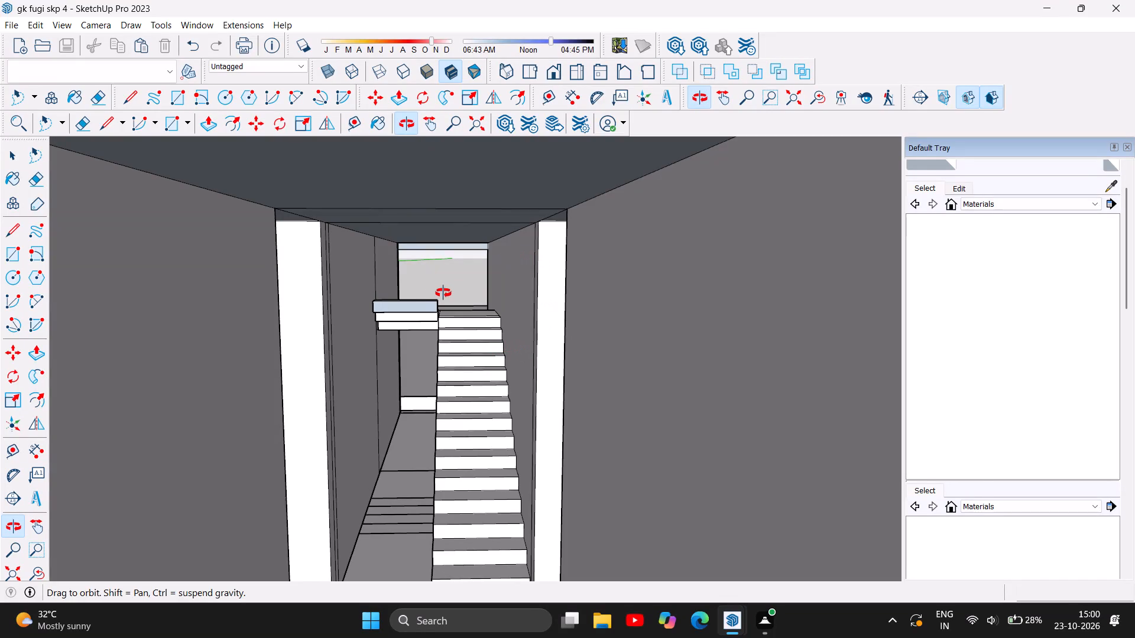
Examine the upper-flight steps beside the landing up close, looking at their fronts, ends and treads from the lower flight.
drag(446, 293, 436, 297)
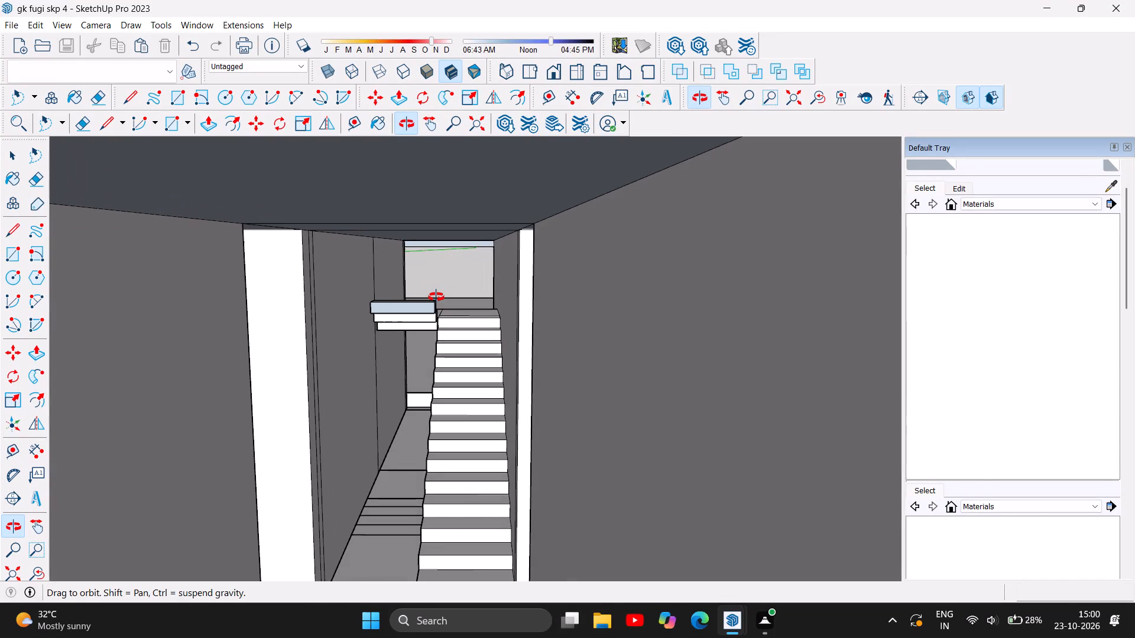
scroll(436, 297, up, 2)
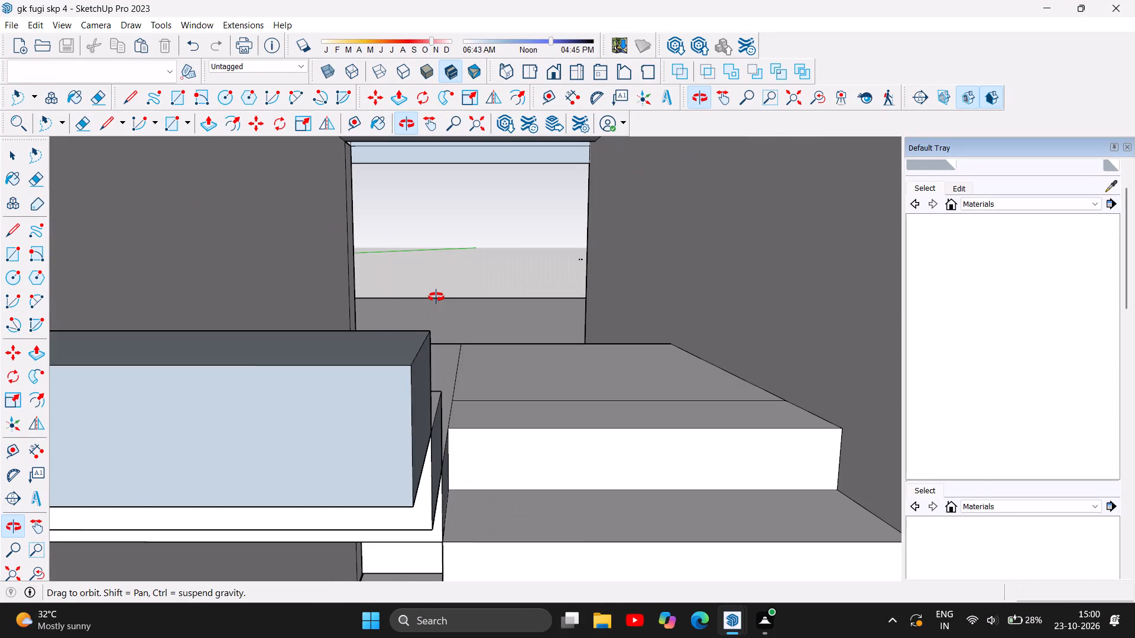
drag(436, 297, 447, 279)
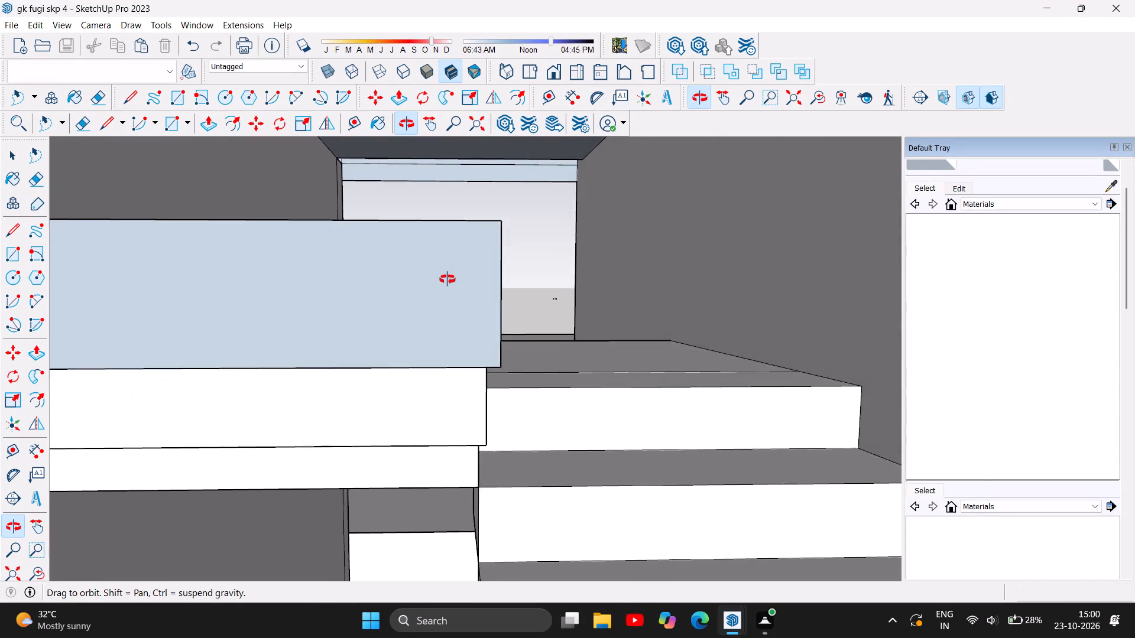
drag(447, 279, 385, 279)
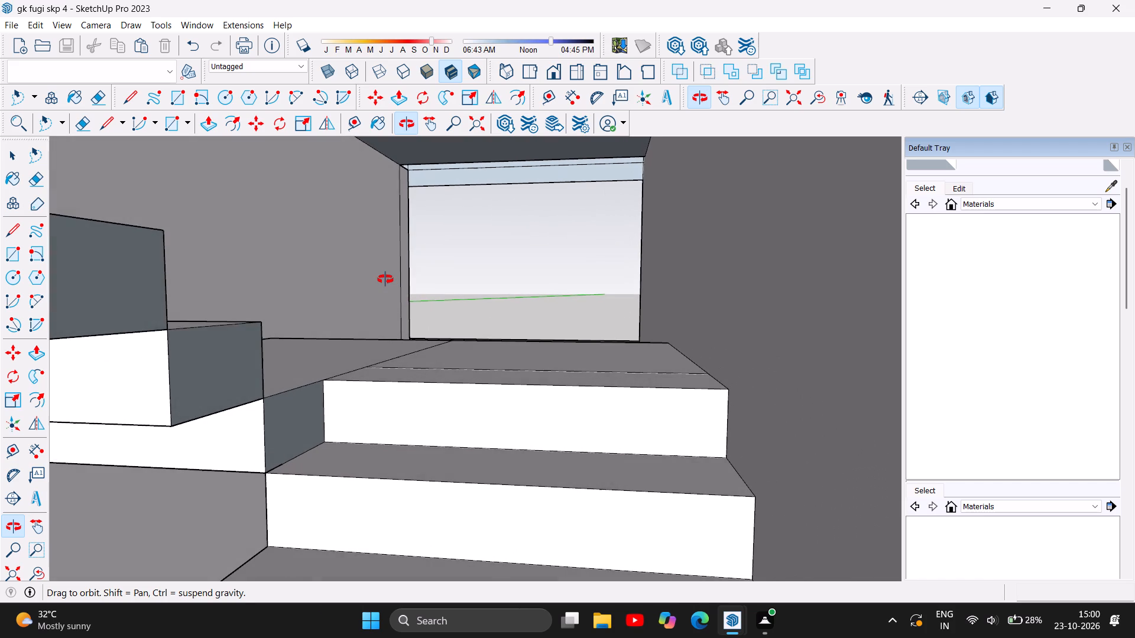
drag(385, 279, 399, 284)
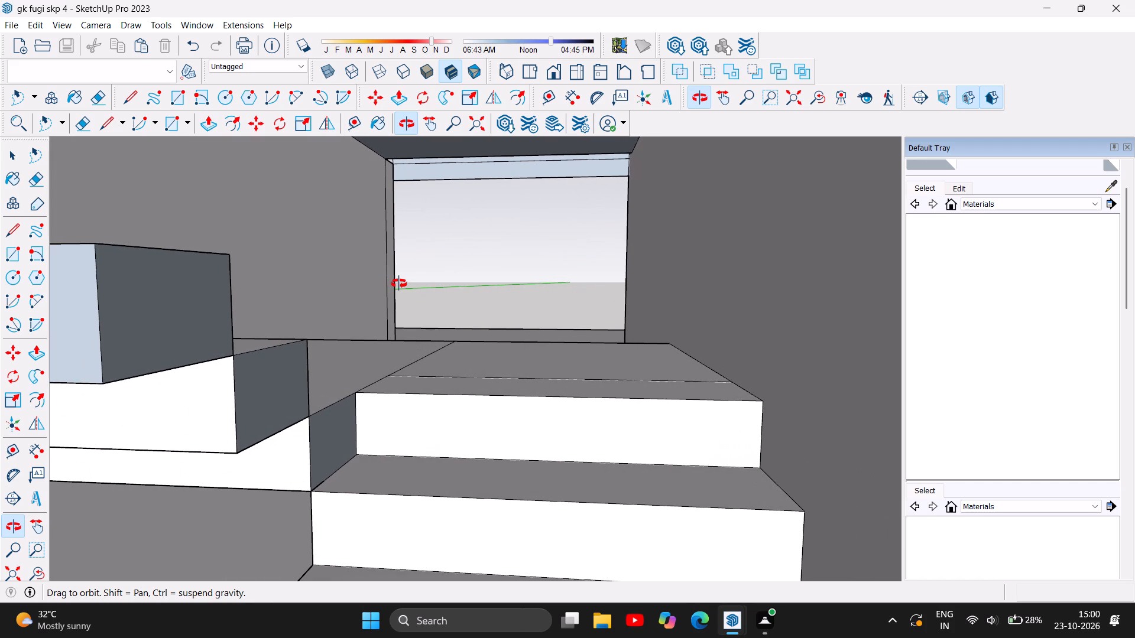
drag(445, 285, 432, 281)
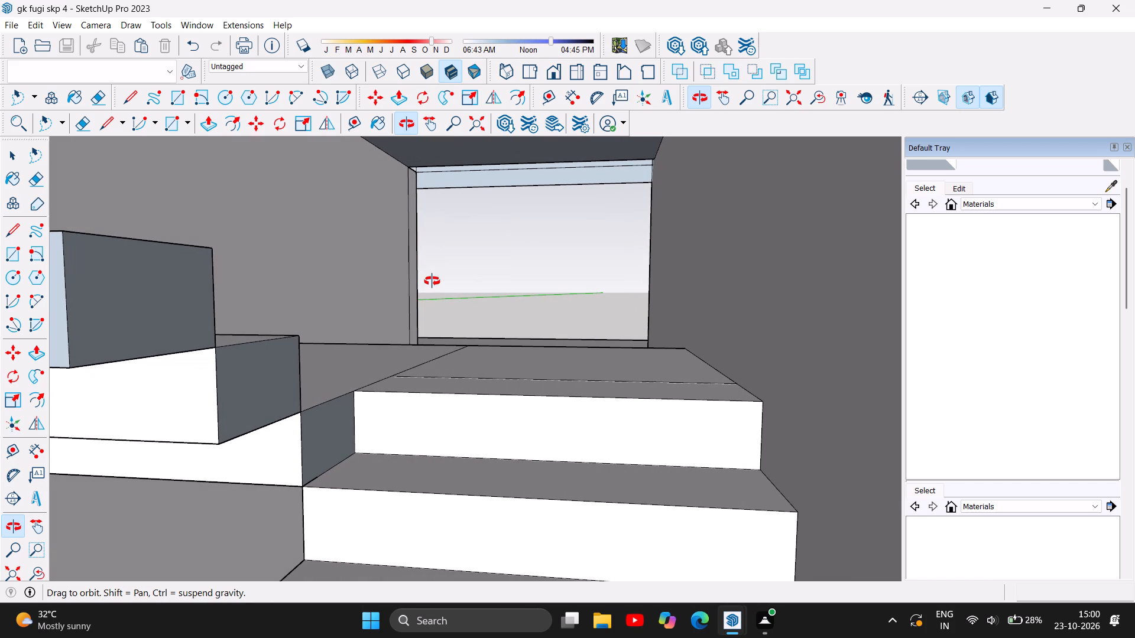
drag(432, 281, 500, 281)
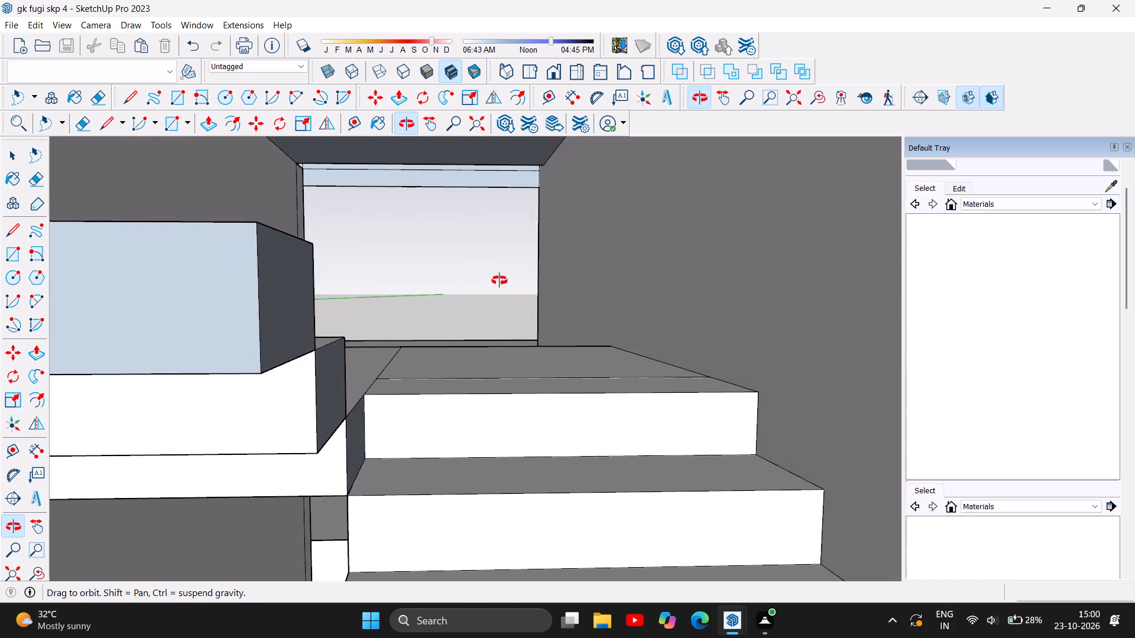
drag(500, 281, 505, 322)
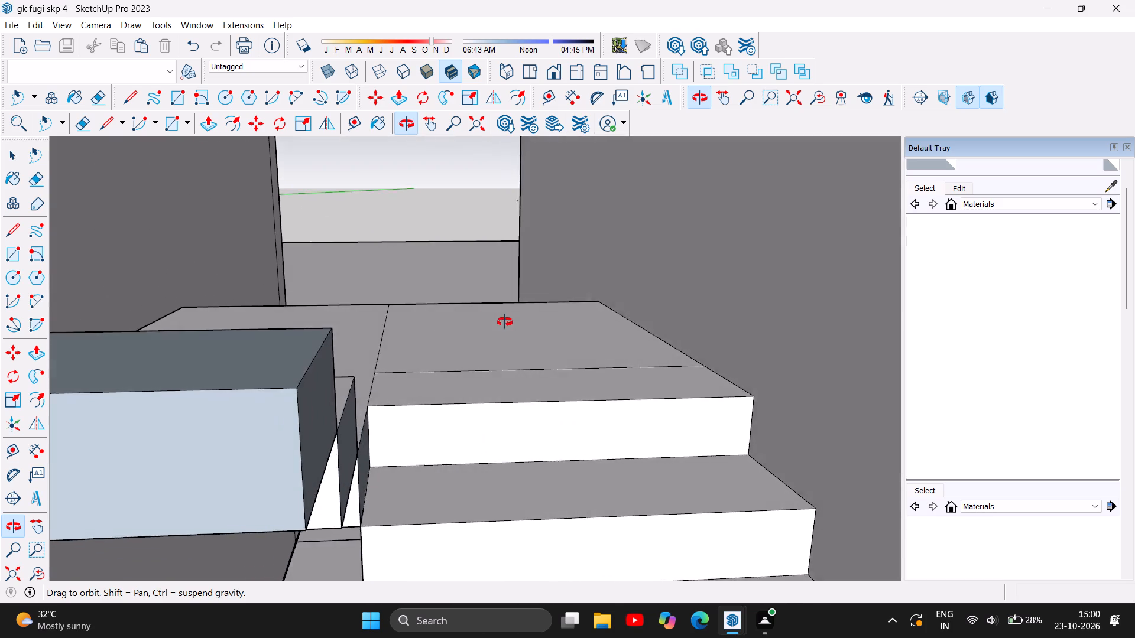
drag(505, 322, 424, 305)
scroll(476, 324, down, 2)
drag(238, 353, 238, 354)
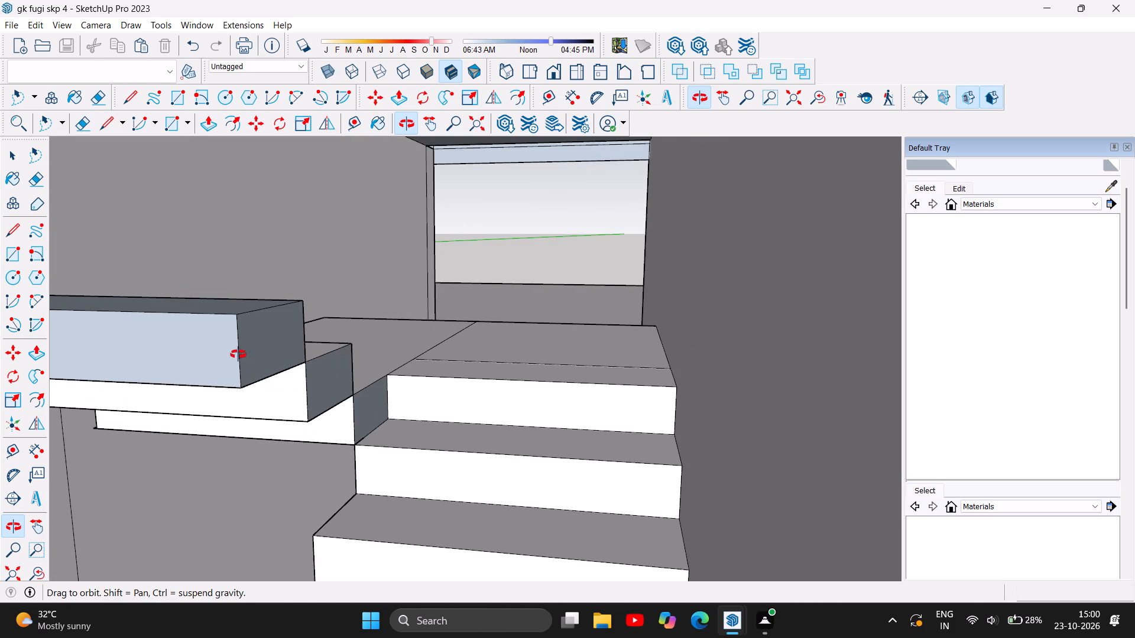
drag(238, 354, 255, 397)
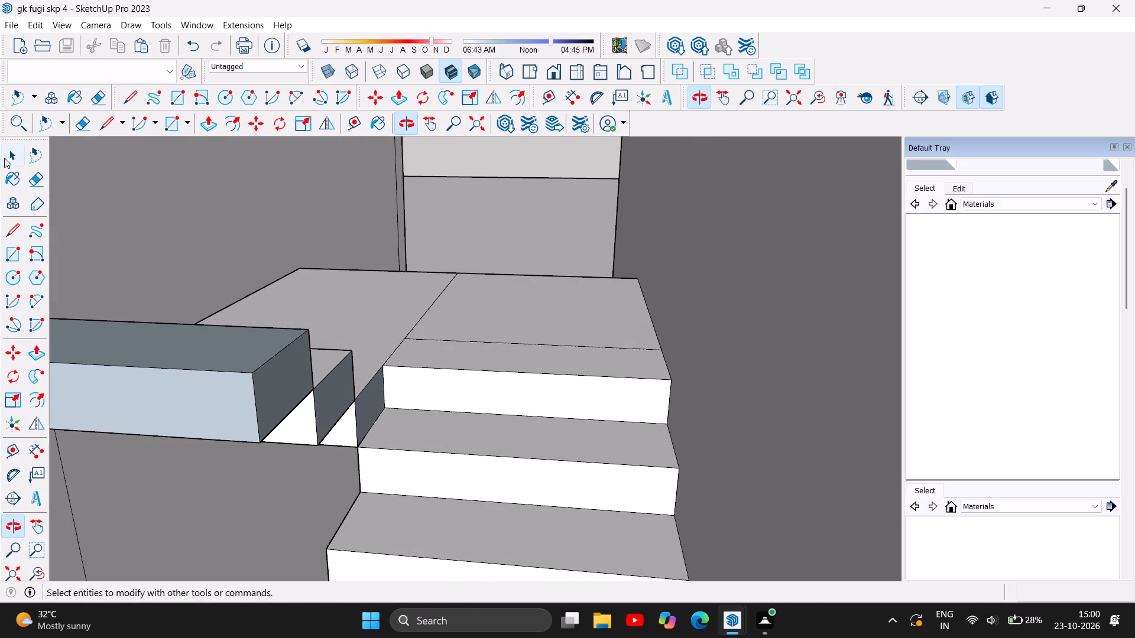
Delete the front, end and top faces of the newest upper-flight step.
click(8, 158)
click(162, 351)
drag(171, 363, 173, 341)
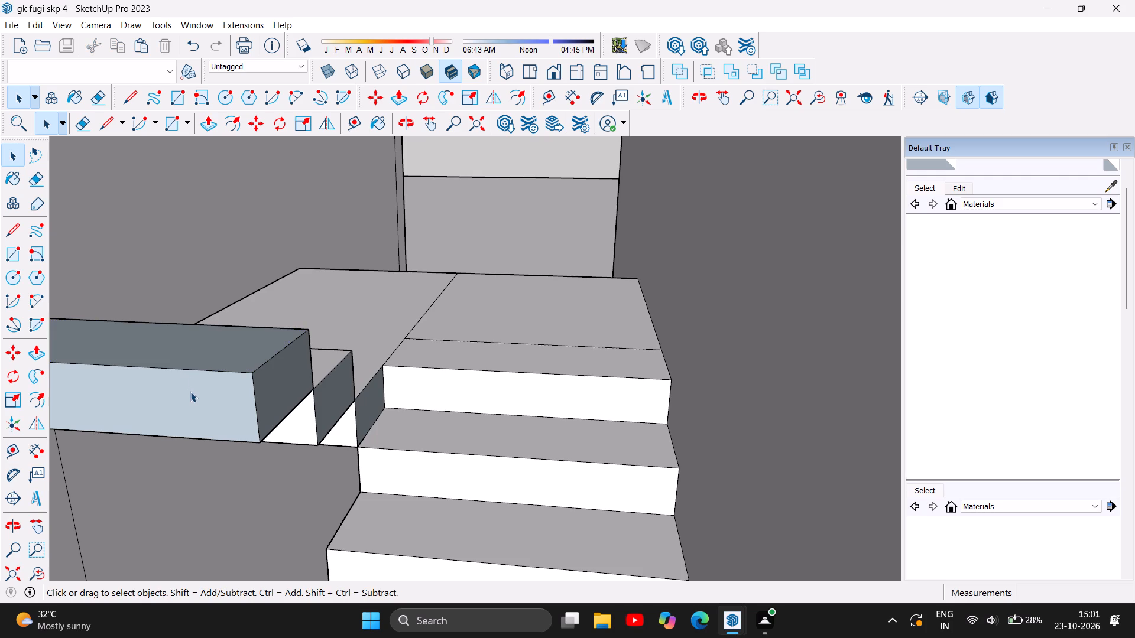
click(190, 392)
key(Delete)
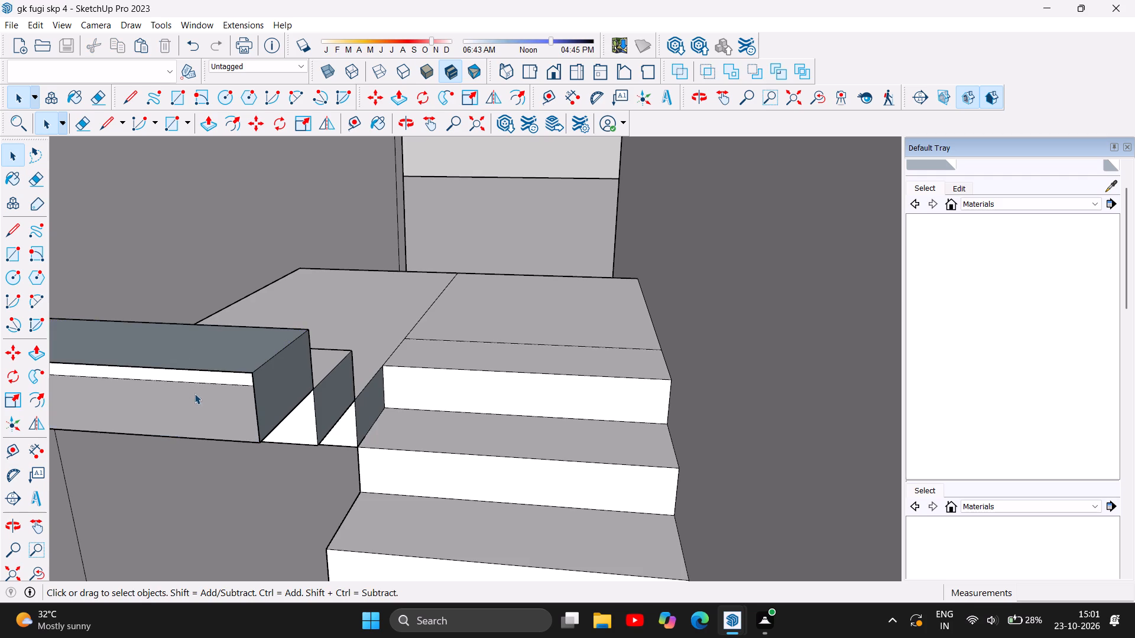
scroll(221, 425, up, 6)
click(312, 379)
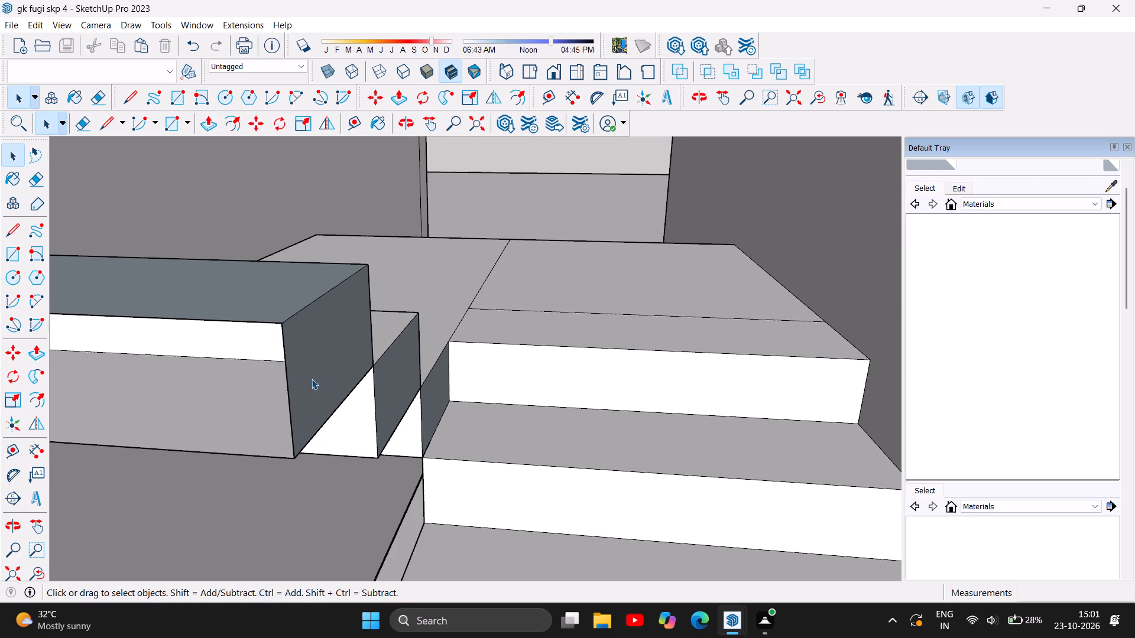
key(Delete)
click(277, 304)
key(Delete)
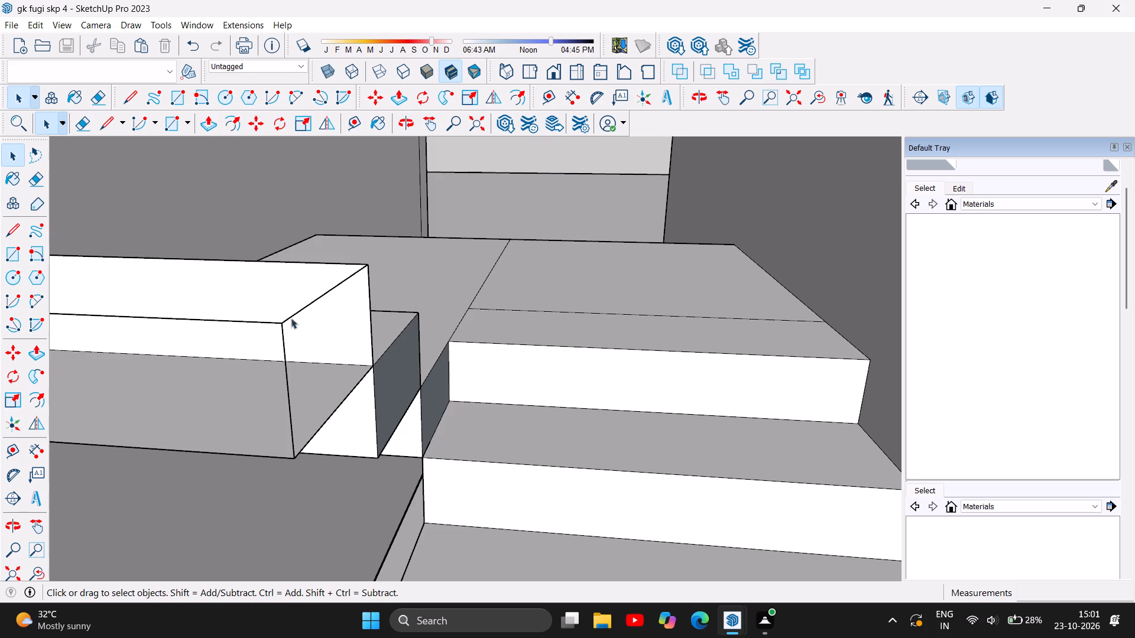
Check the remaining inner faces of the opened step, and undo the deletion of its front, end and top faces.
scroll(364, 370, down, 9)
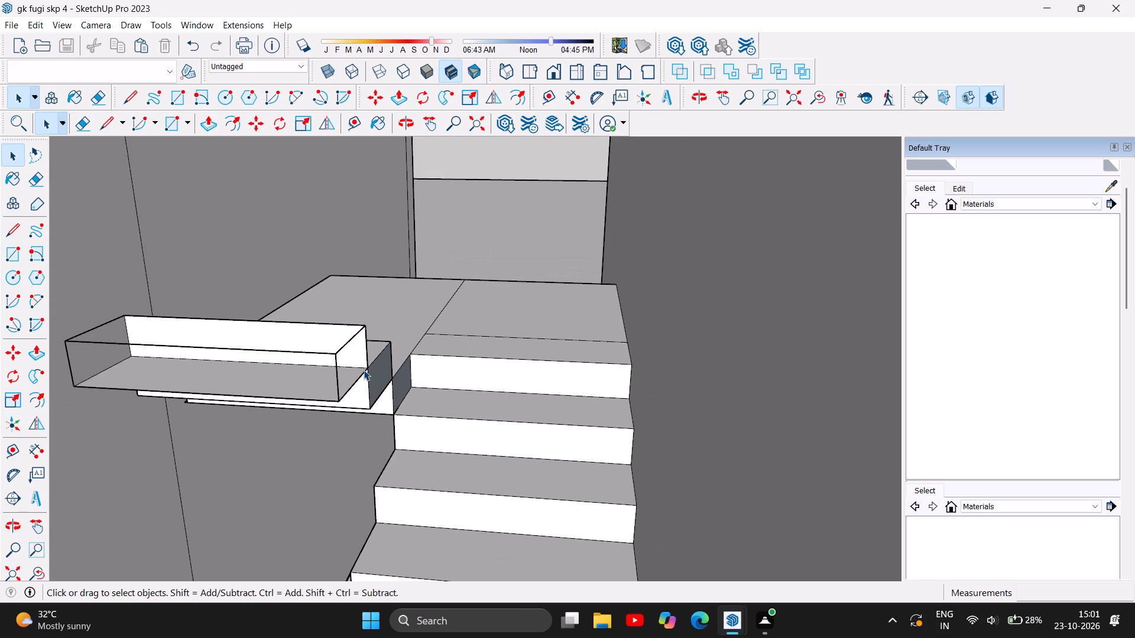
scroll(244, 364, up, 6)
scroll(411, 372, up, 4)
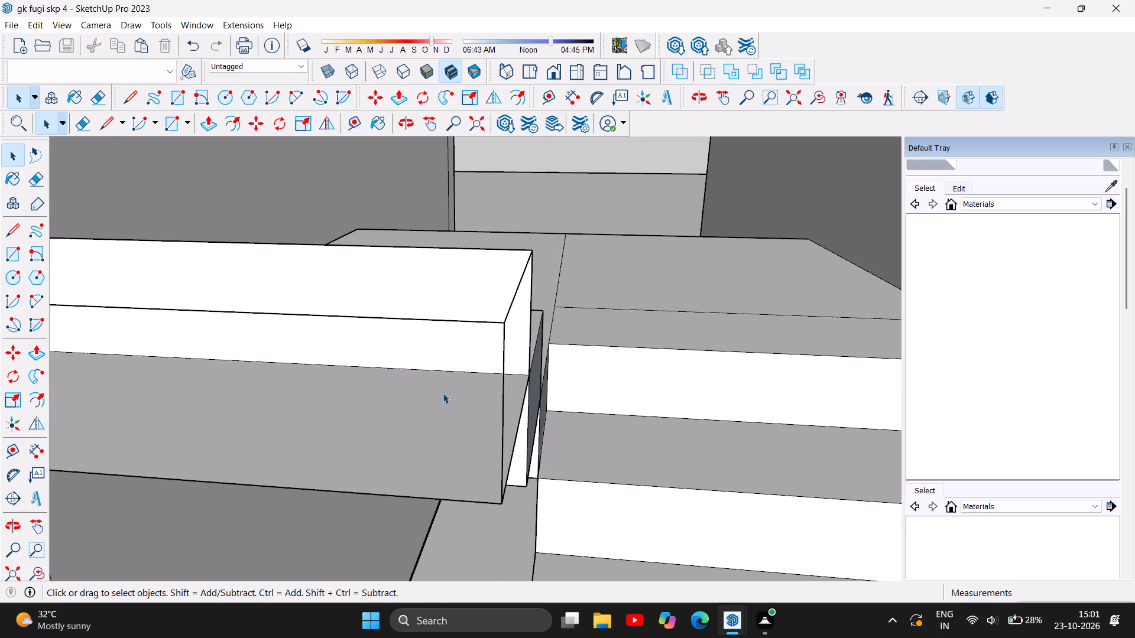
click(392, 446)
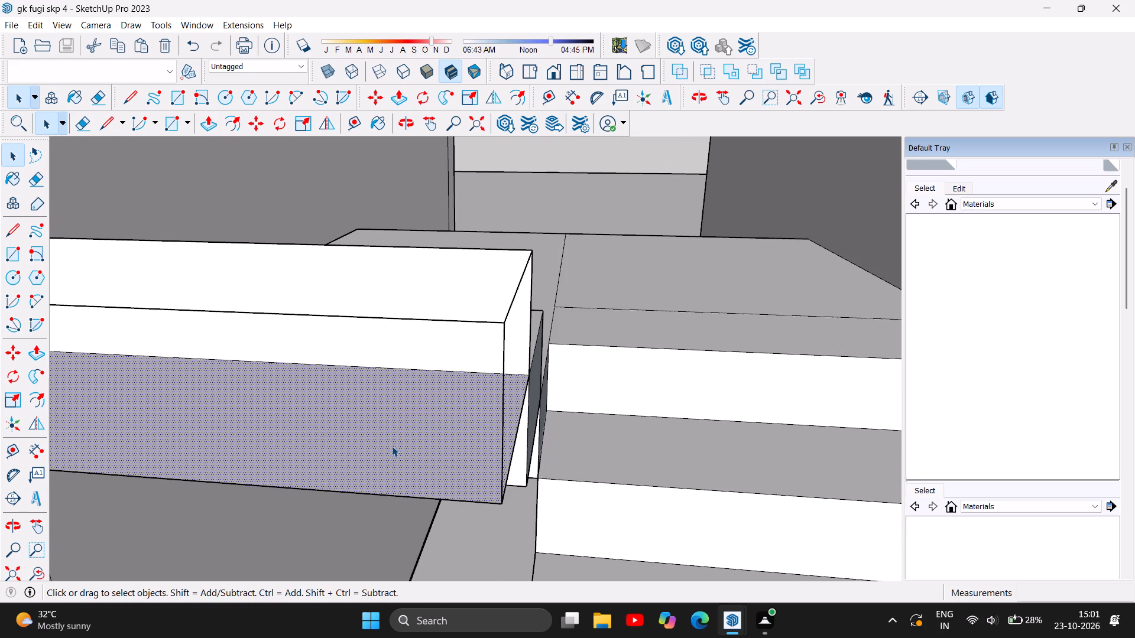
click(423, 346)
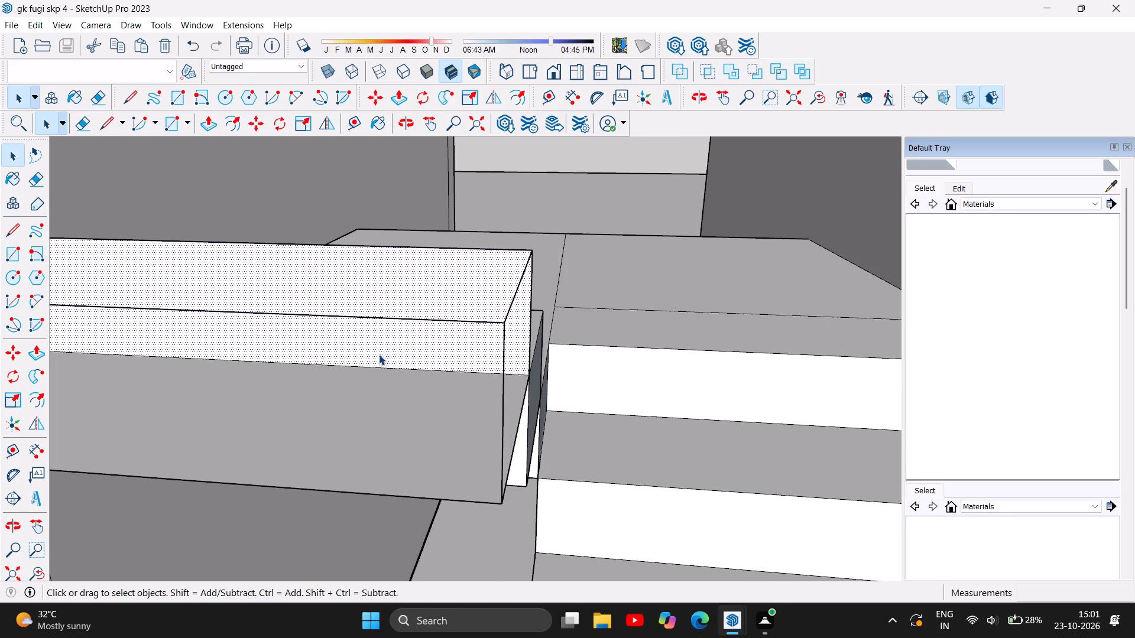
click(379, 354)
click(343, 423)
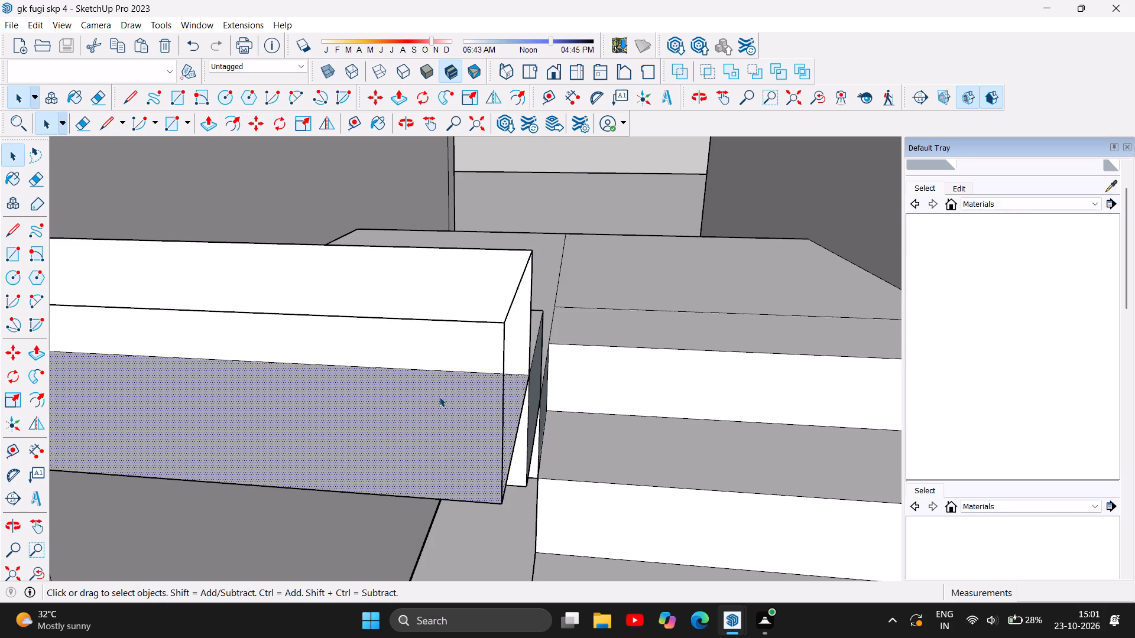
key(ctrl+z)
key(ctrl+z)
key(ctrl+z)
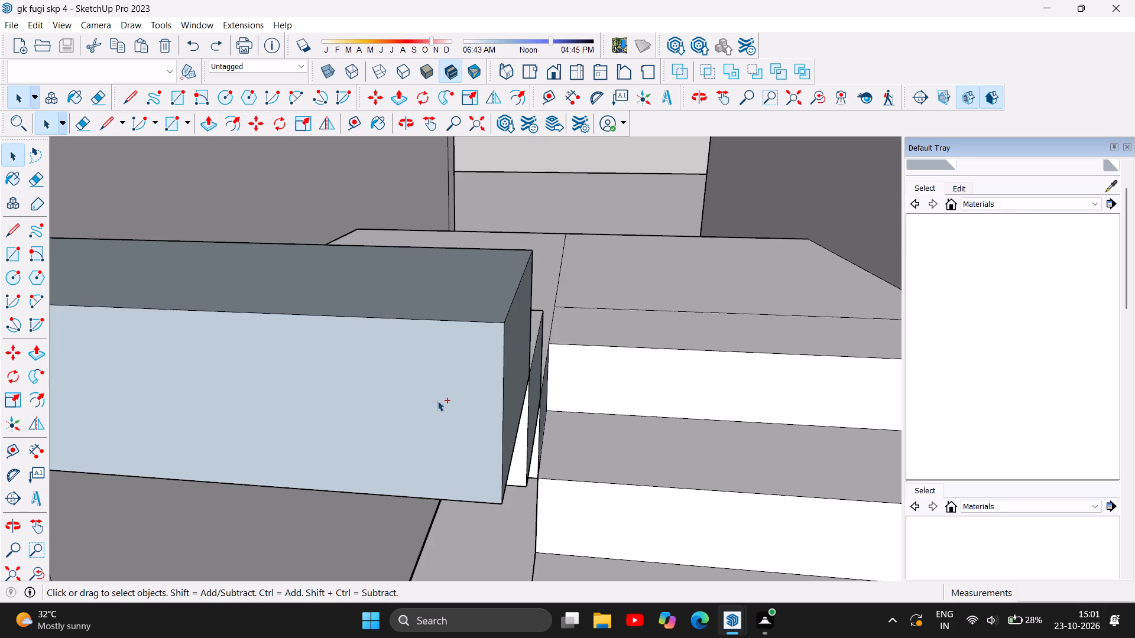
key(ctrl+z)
Undo the recent edits to the newest upper-flight step's edges and faces.
scroll(532, 395, down, 5)
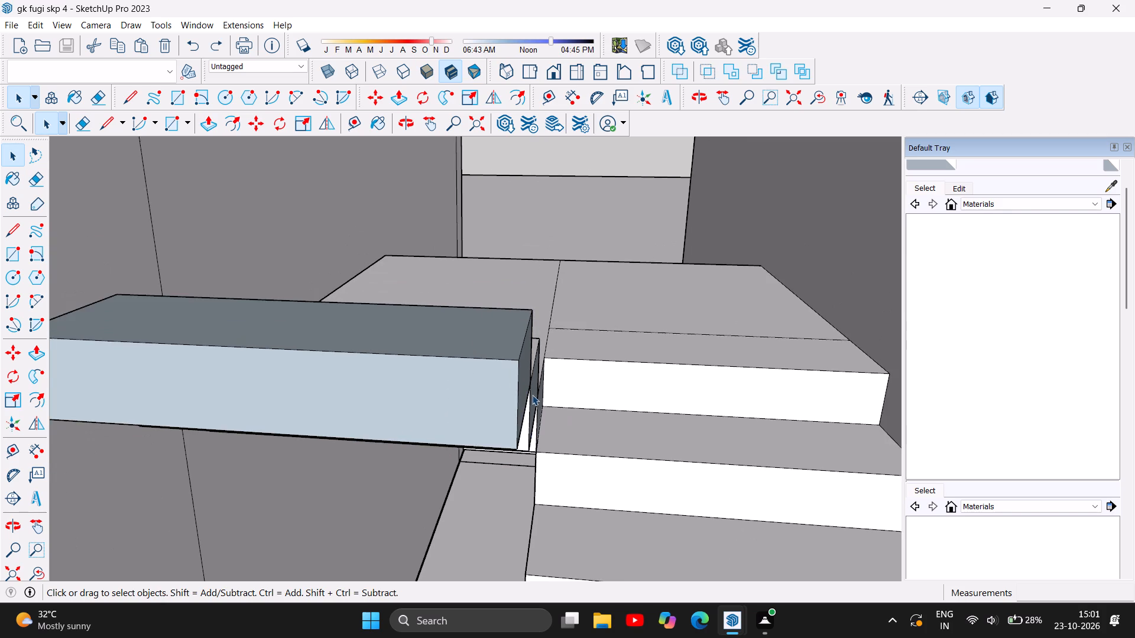
scroll(532, 395, down, 5)
scroll(228, 367, up, 1)
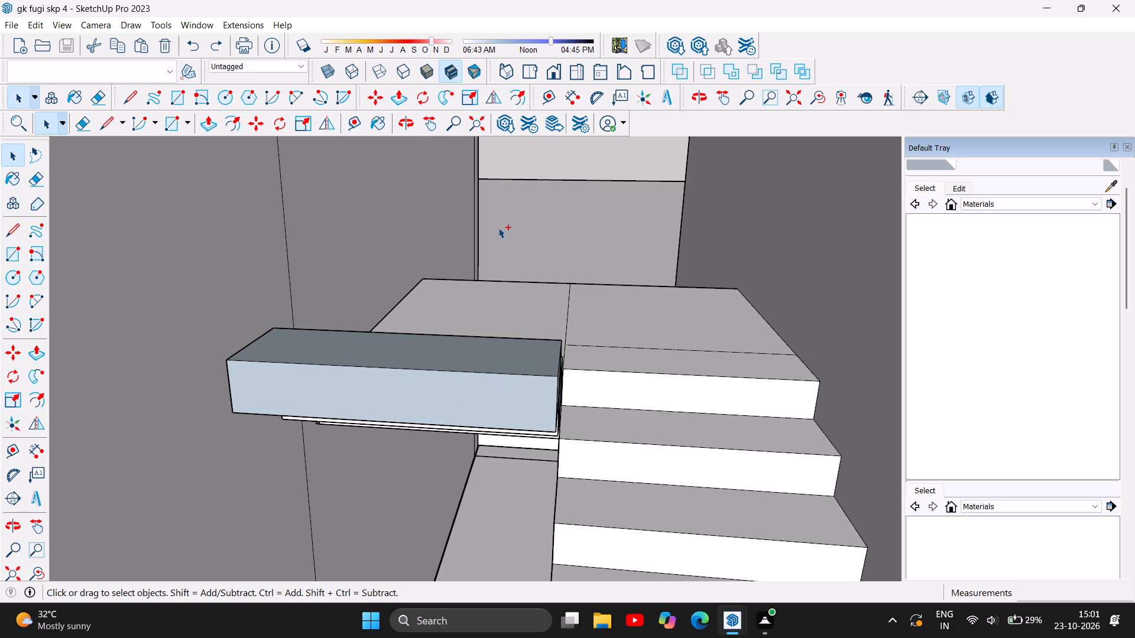
key(ctrl+z)
key(ctrl+z)
key(ctrl+z)
key(ctrl+z)
key(ctrl+z)
key(ctrl+z)
key(ctrl+z)
key(ctrl+z)
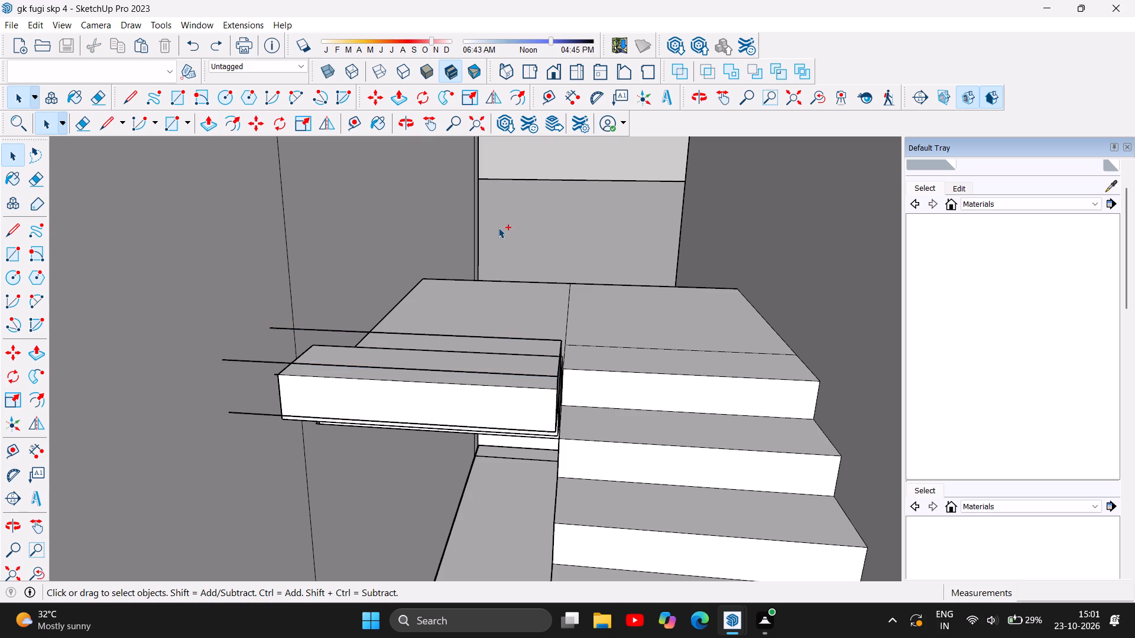
key(ctrl+z)
key(ctrl+z)
key(ctrl+z)
key(ctrl+z)
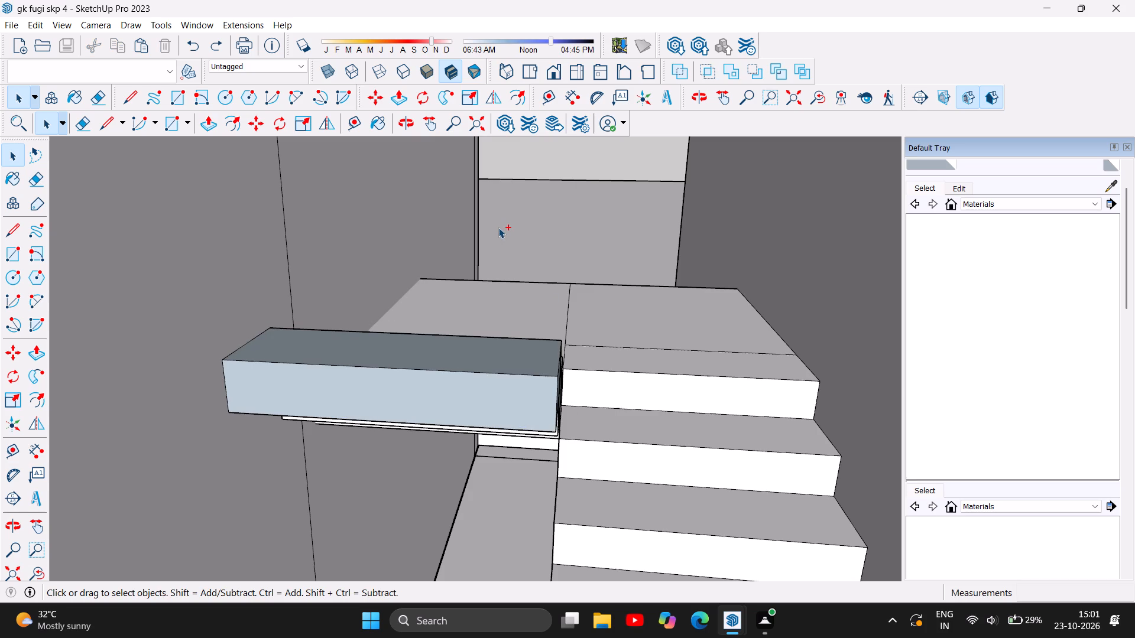
key(ctrl+z)
key(ctrl+z)
key(ctrl+z)
key(ctrl+z)
key(ctrl+z)
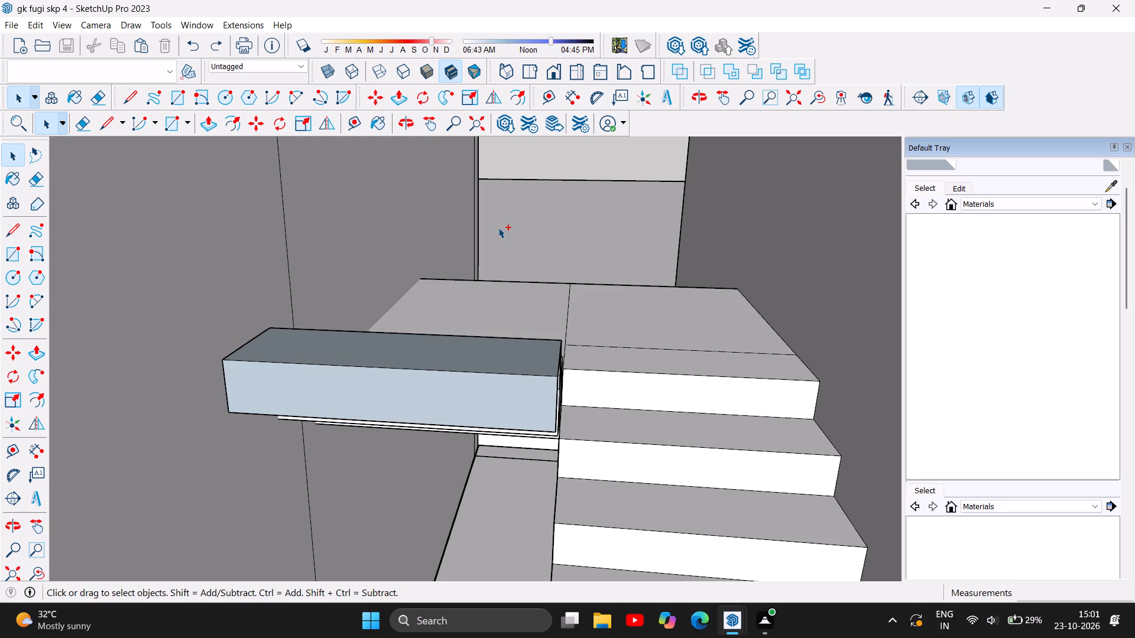
Keep undoing the newest upper-flight step's construction until its riser, tread and leftover edges are all removed.
key(ctrl+z)
key(ctrl+z)
key(ctrl+z)
key(ctrl+z)
key(ctrl+z)
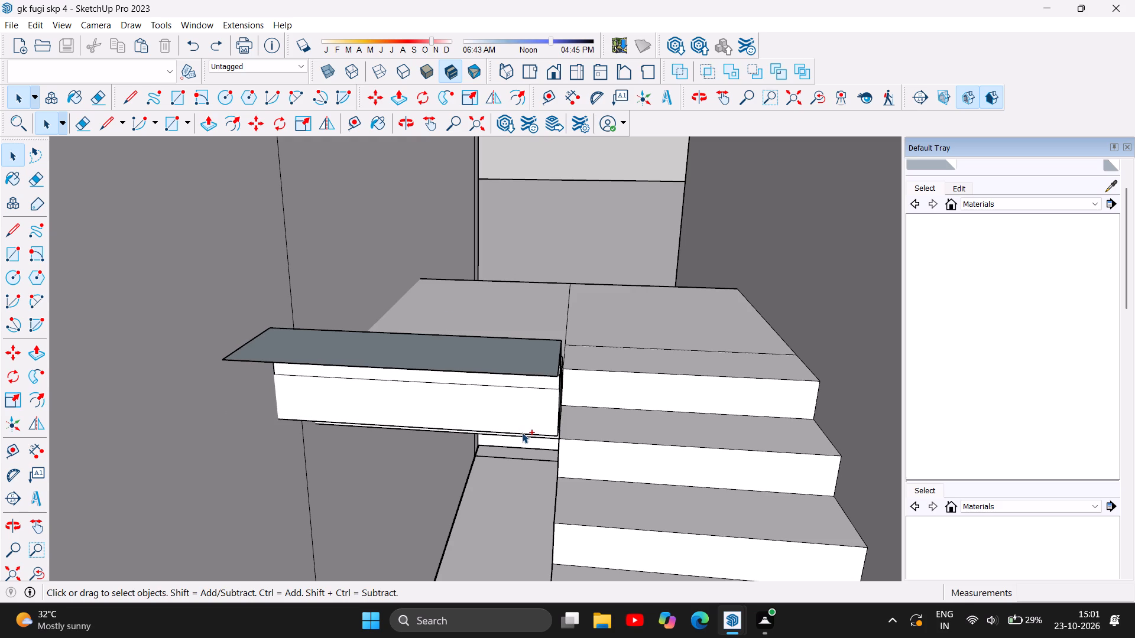
key(ctrl+z)
key(ctrl+z)
key(ctrl+z)
key(ctrl+z)
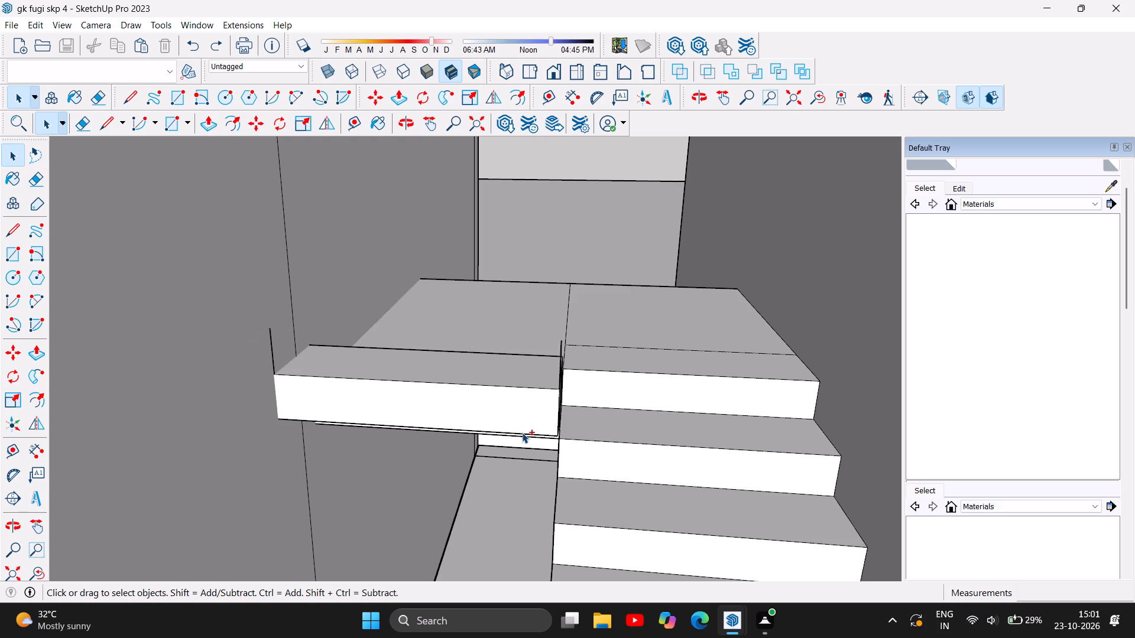
key(ctrl+z)
key(ctrl+z)
key(ctrl+z)
key(ctrl+z)
key(ctrl+z)
key(ctrl+z)
key(ctrl+z)
key(ctrl+z)
key(ctrl+z)
key(ctrl+z)
key(ctrl+z)
key(ctrl+z)
key(ctrl+z)
Delete the front, top and inner faces of the upper-flight step attached to the landing's edge beside the wall.
click(457, 390)
key(Delete)
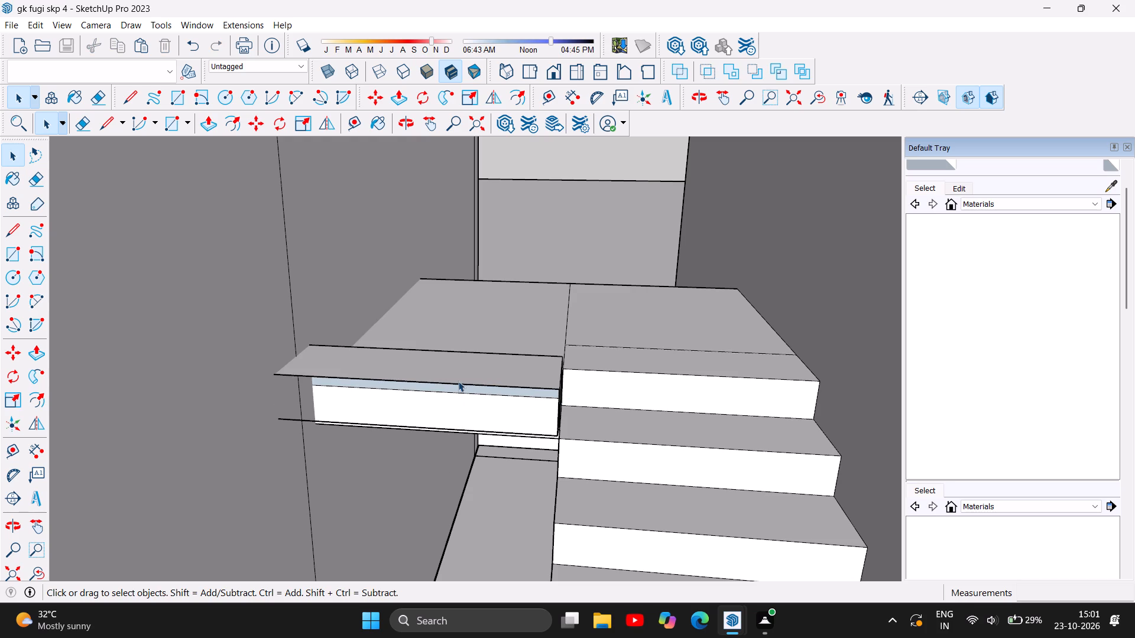
click(458, 383)
key(Delete)
click(425, 411)
key(Delete)
right_drag(433, 396, 438, 387)
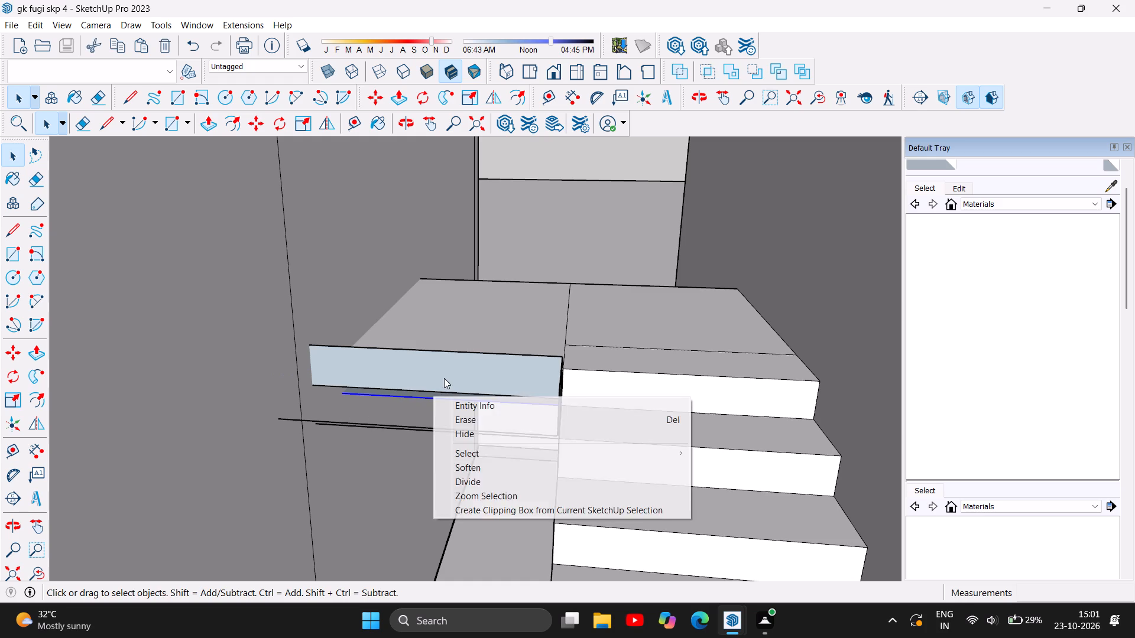
click(445, 376)
key(Delete)
Delete the top and underside faces of the landing half beside the opened step, along with its loose front edge.
click(482, 354)
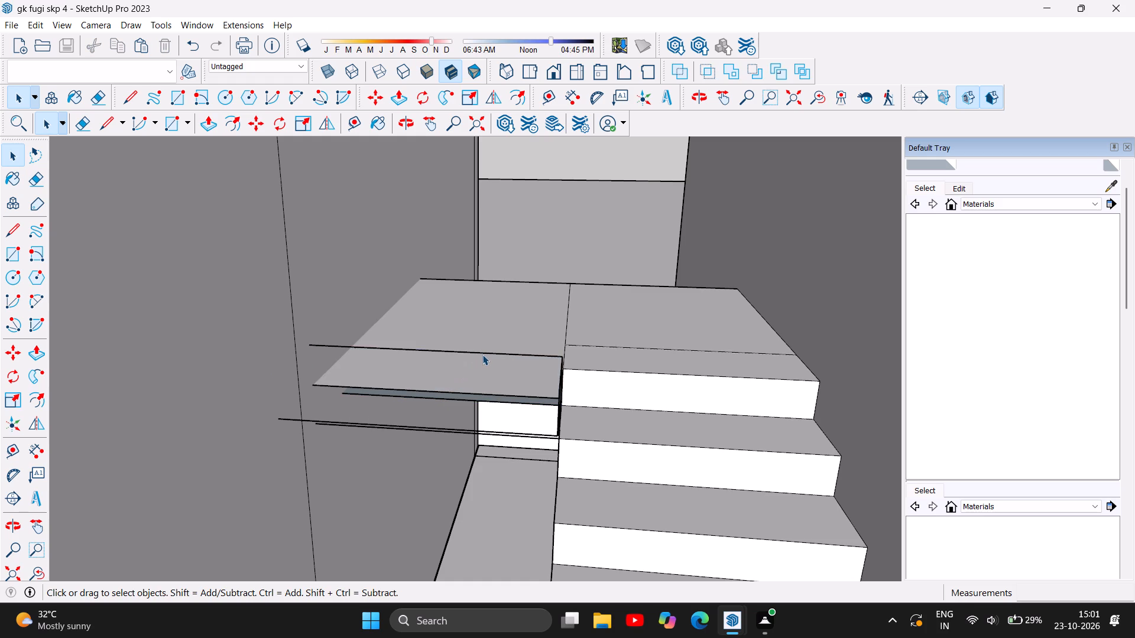
key(Delete)
click(468, 393)
key(Delete)
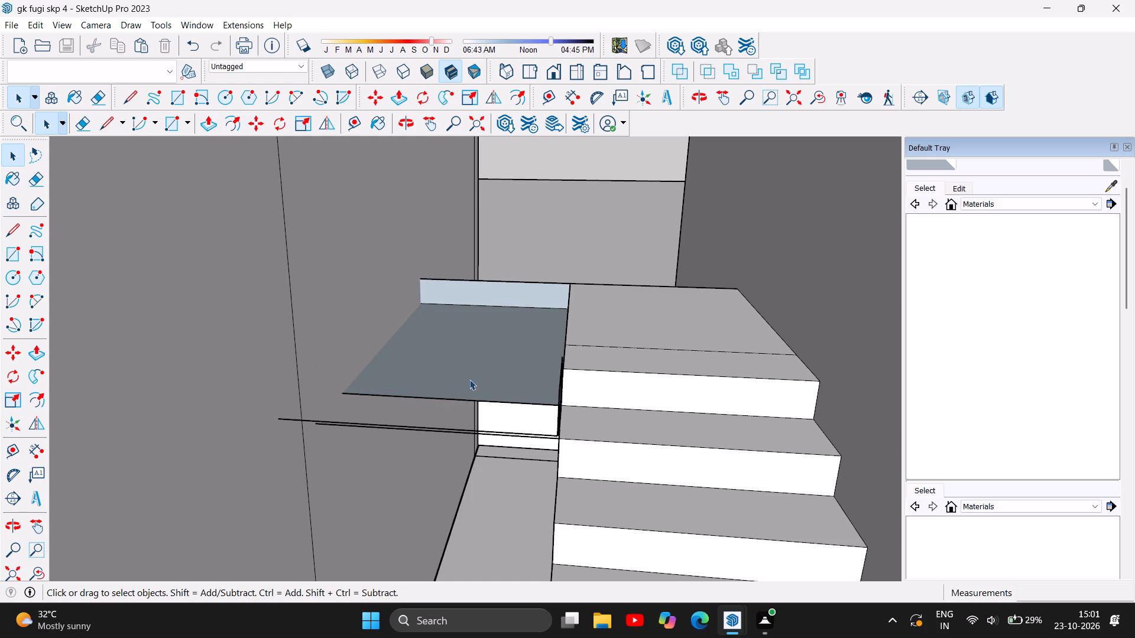
click(466, 391)
key(Delete)
click(449, 401)
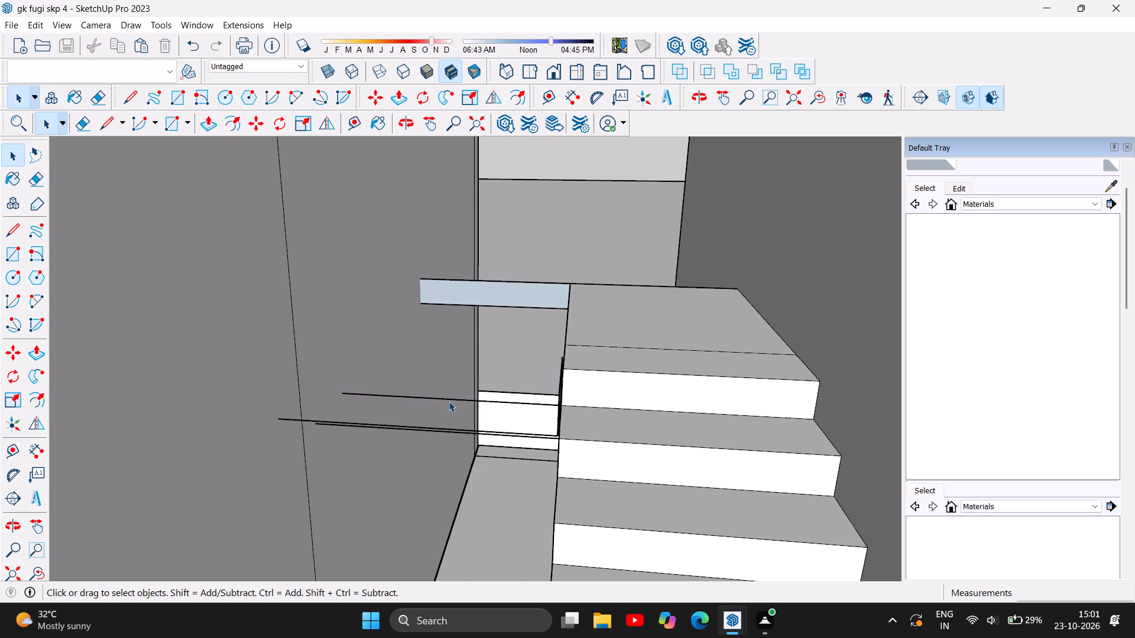
key(Delete)
Undo the last deletion at the landing.
scroll(518, 354, down, 3)
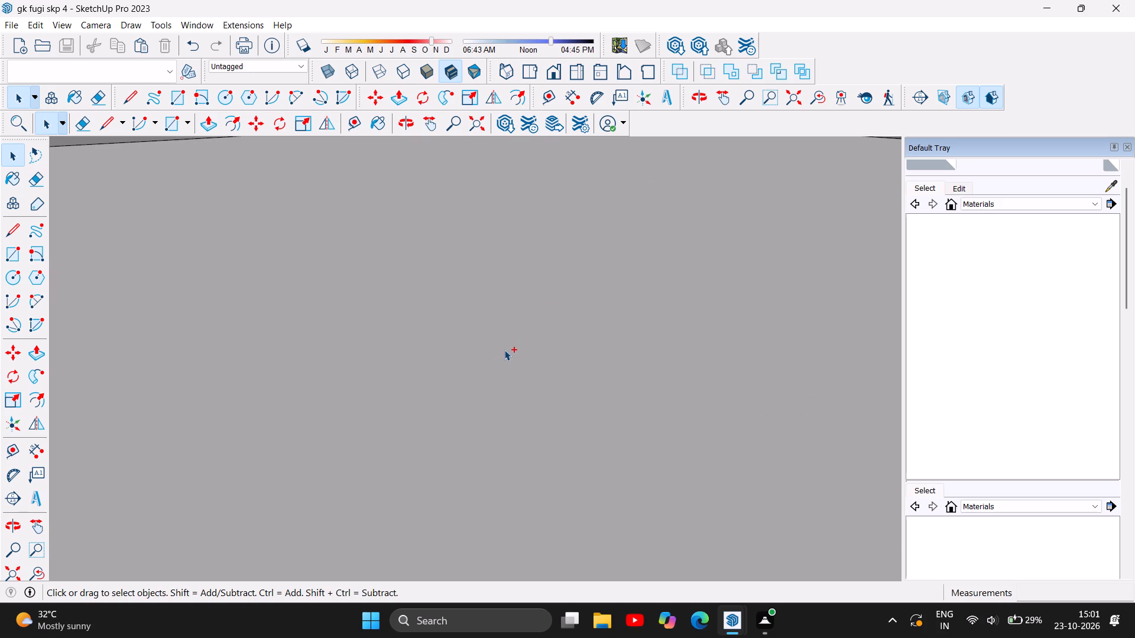
key(ctrl+z)
Examine the house from outside and along the central corridor, checking the floating step block against the staircase and landing.
click(400, 117)
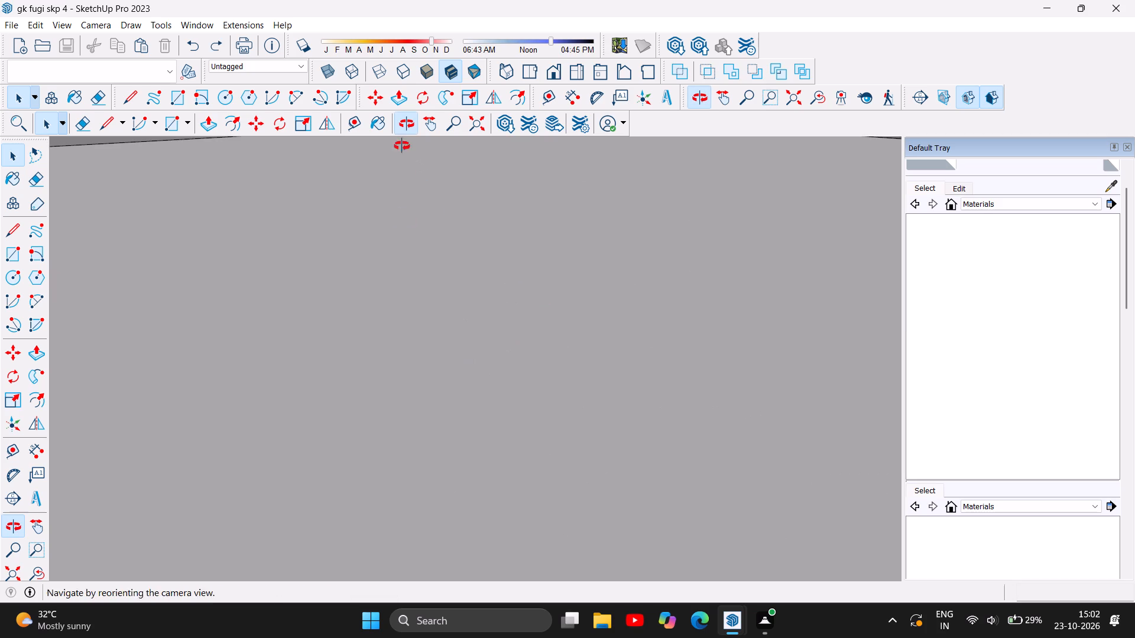
drag(364, 307, 523, 494)
scroll(507, 468, down, 4)
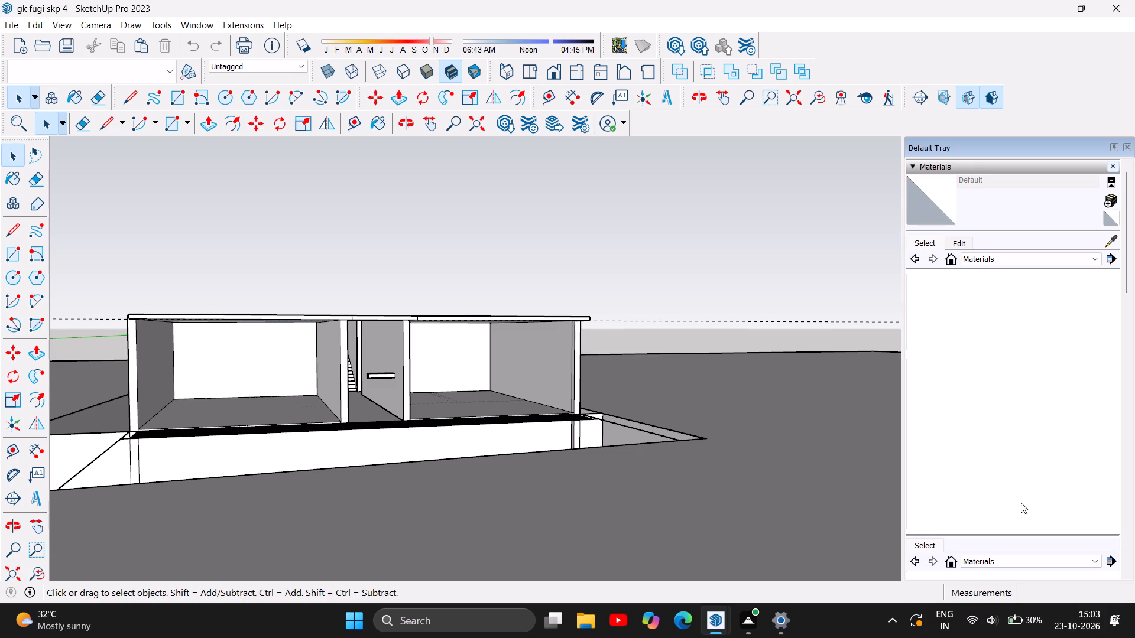
click(407, 126)
drag(419, 268, 368, 305)
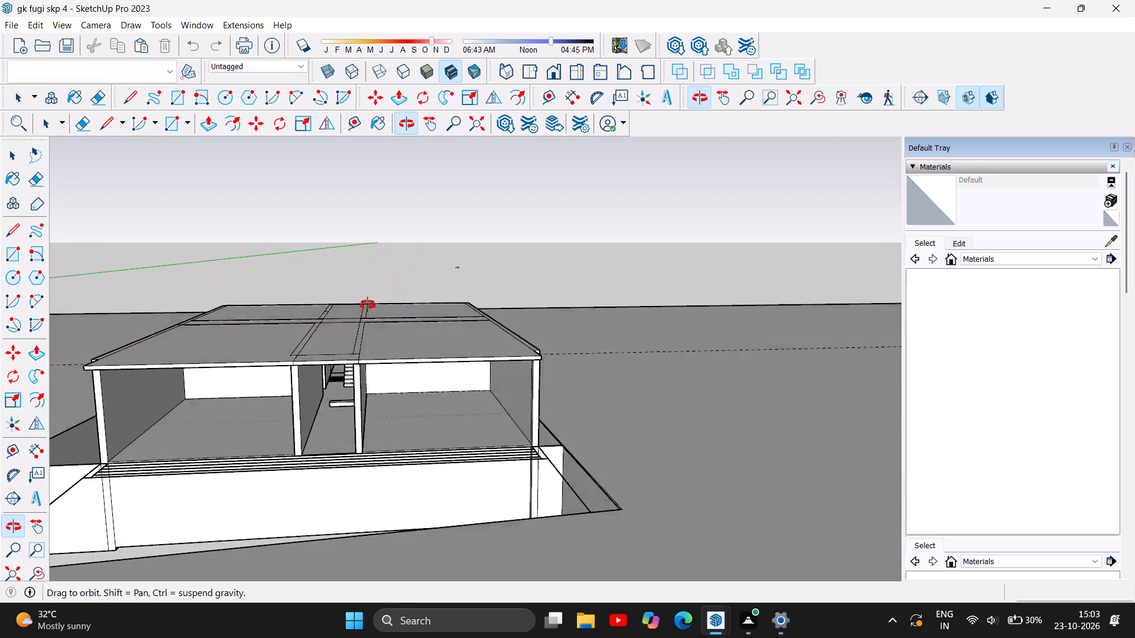
drag(368, 305, 248, 279)
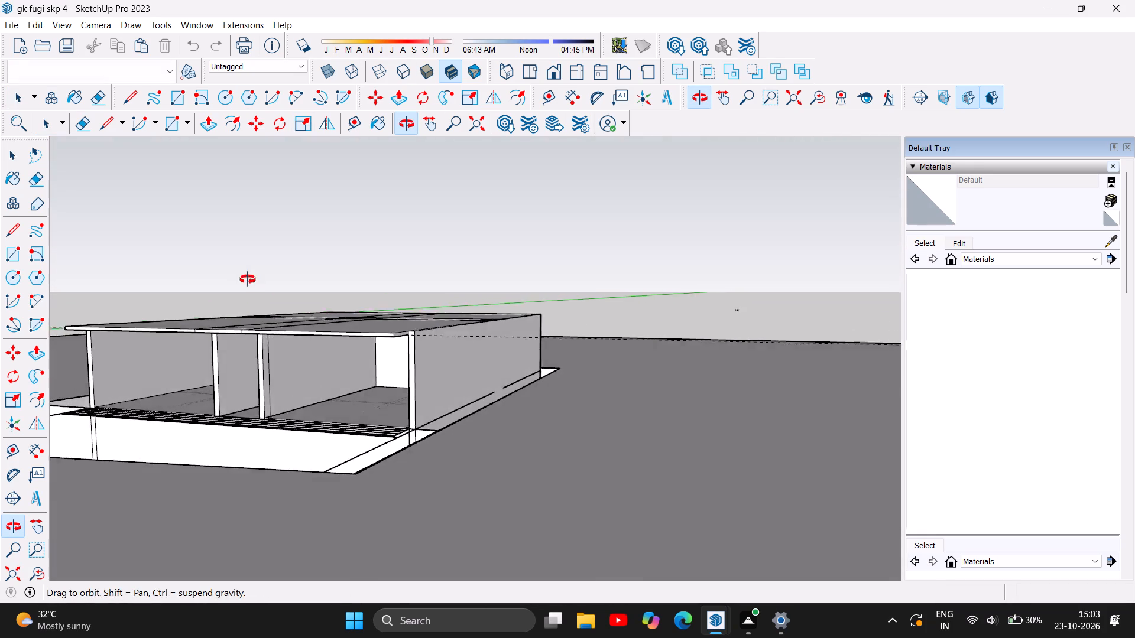
drag(248, 279, 345, 291)
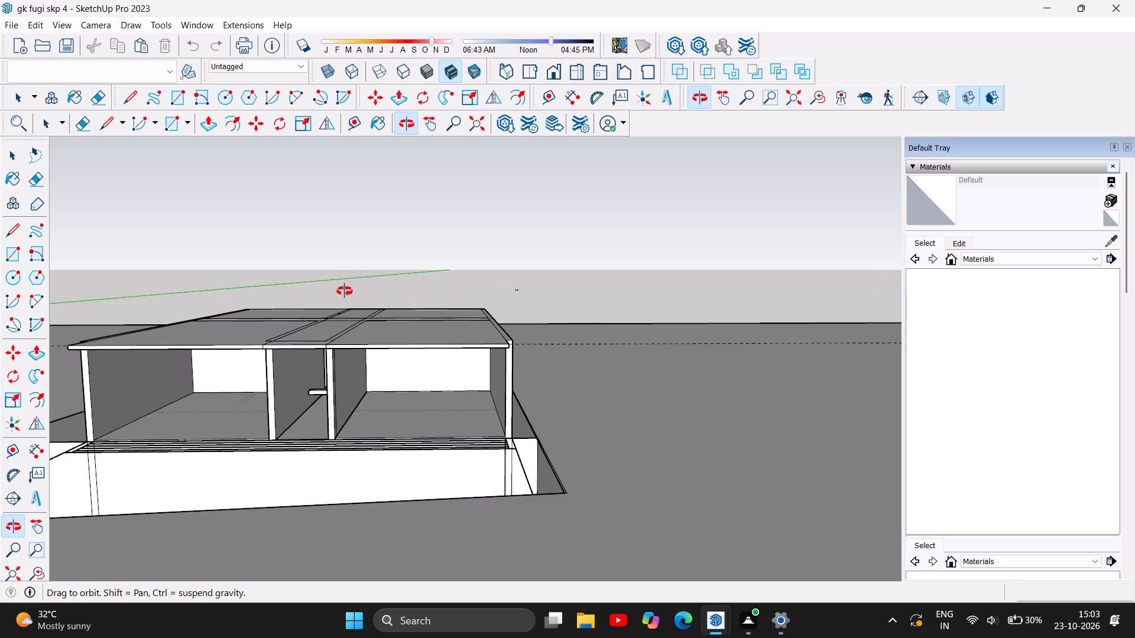
drag(345, 291, 432, 297)
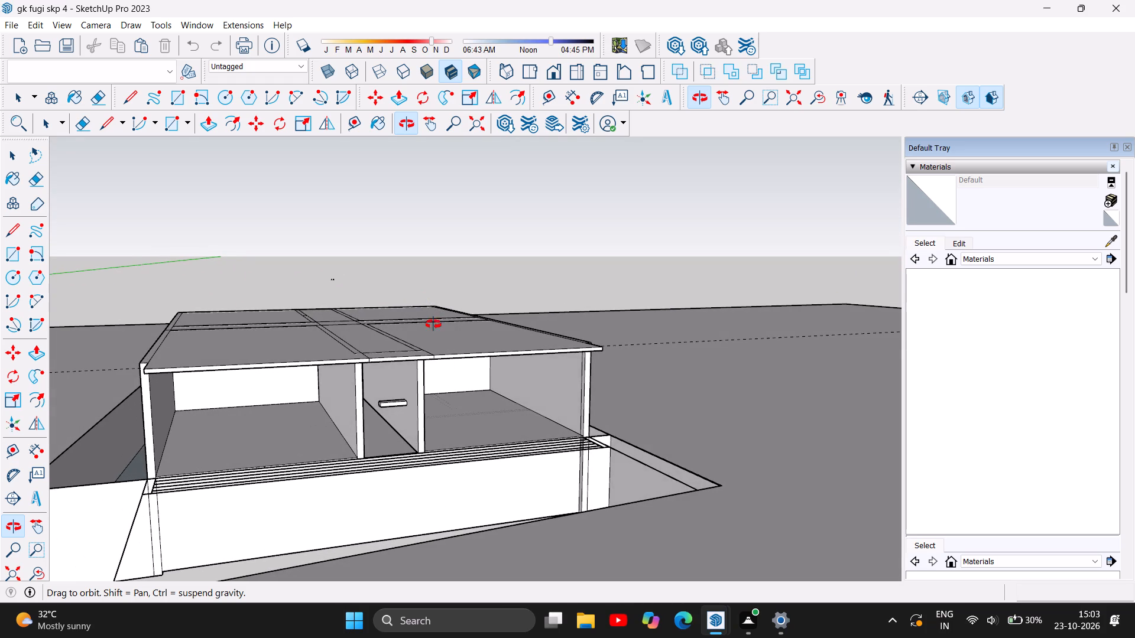
scroll(416, 419, up, 6)
scroll(365, 381, up, 3)
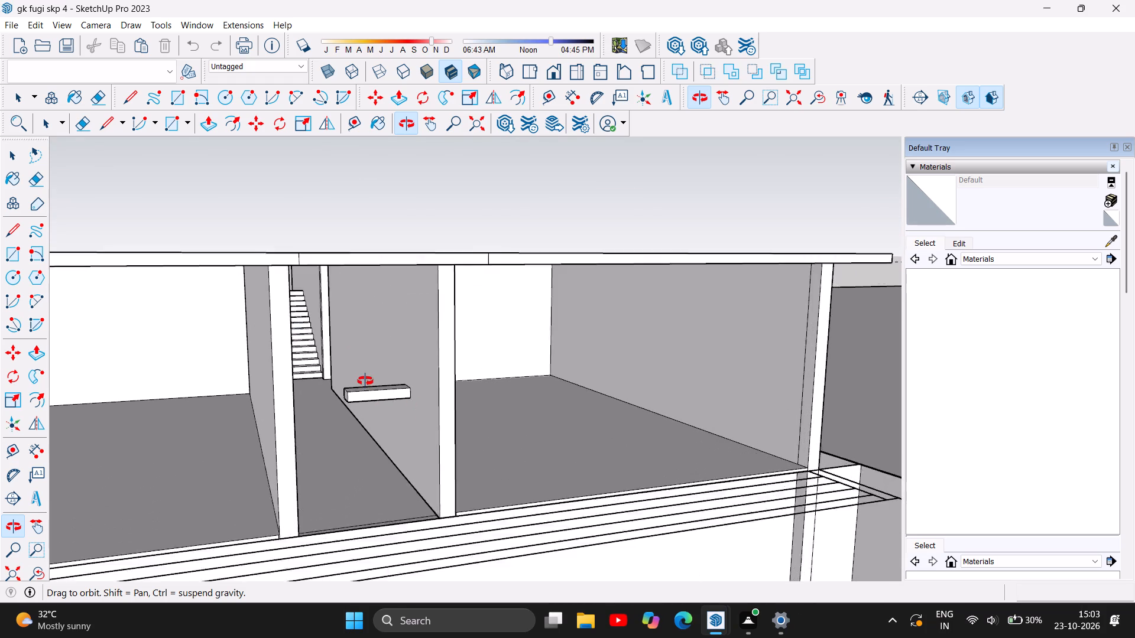
scroll(365, 381, up, 4)
scroll(372, 386, down, 1)
scroll(394, 448, up, 4)
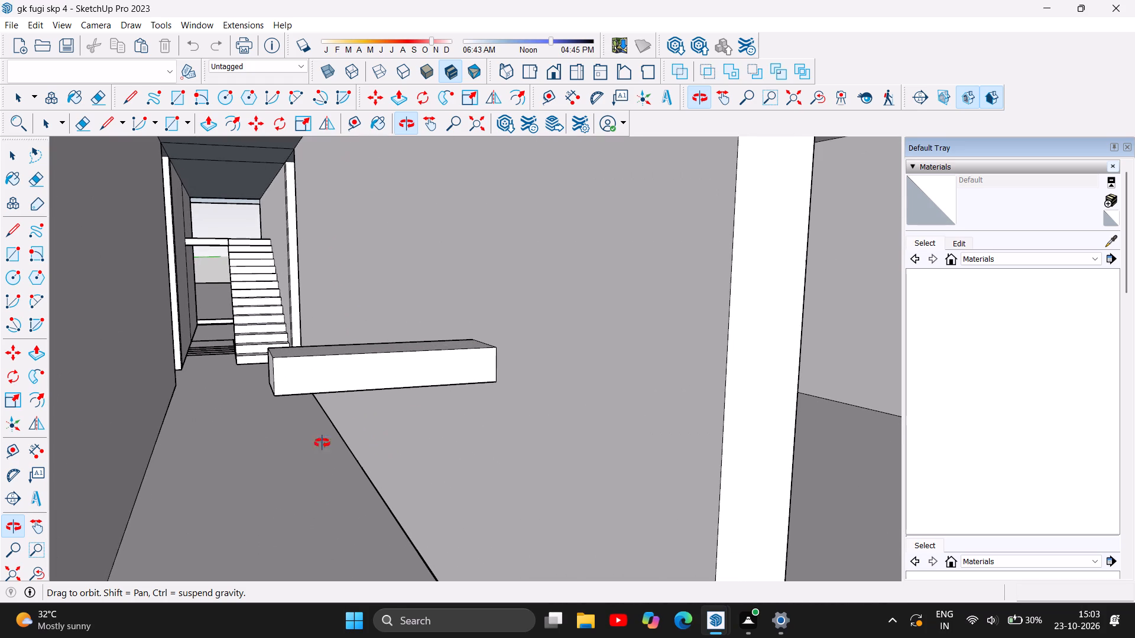
drag(257, 453, 239, 440)
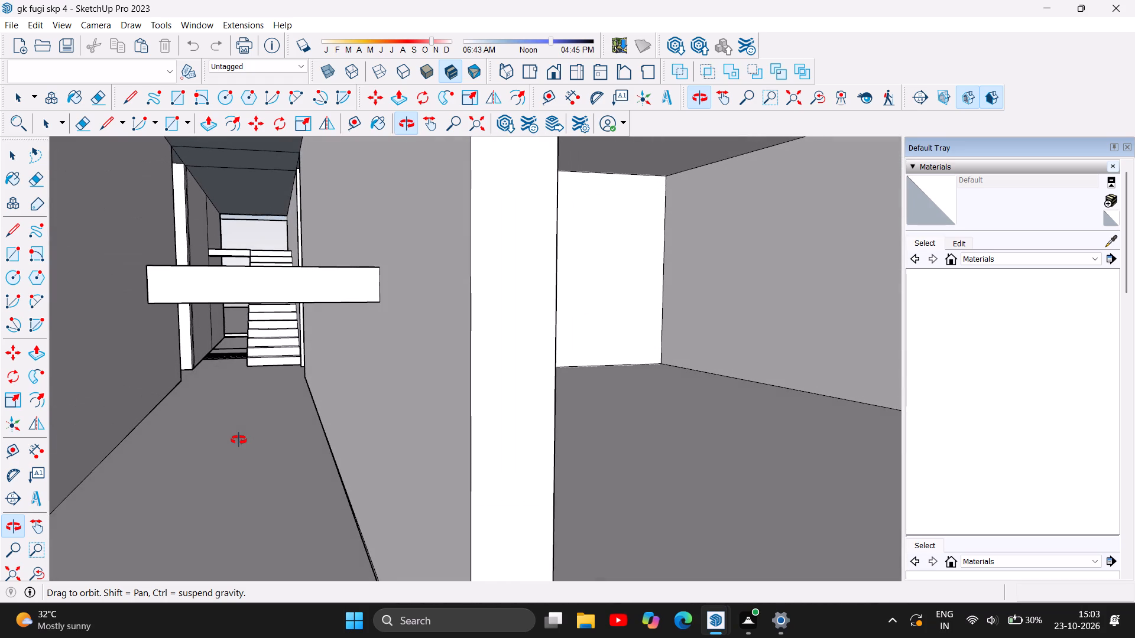
drag(239, 440, 233, 457)
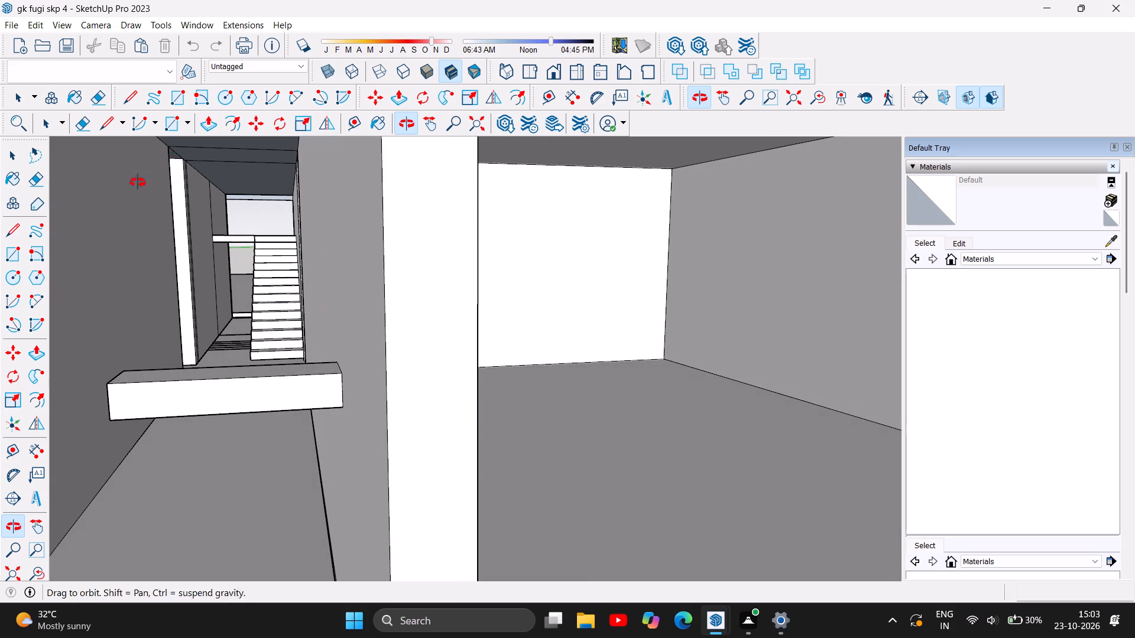
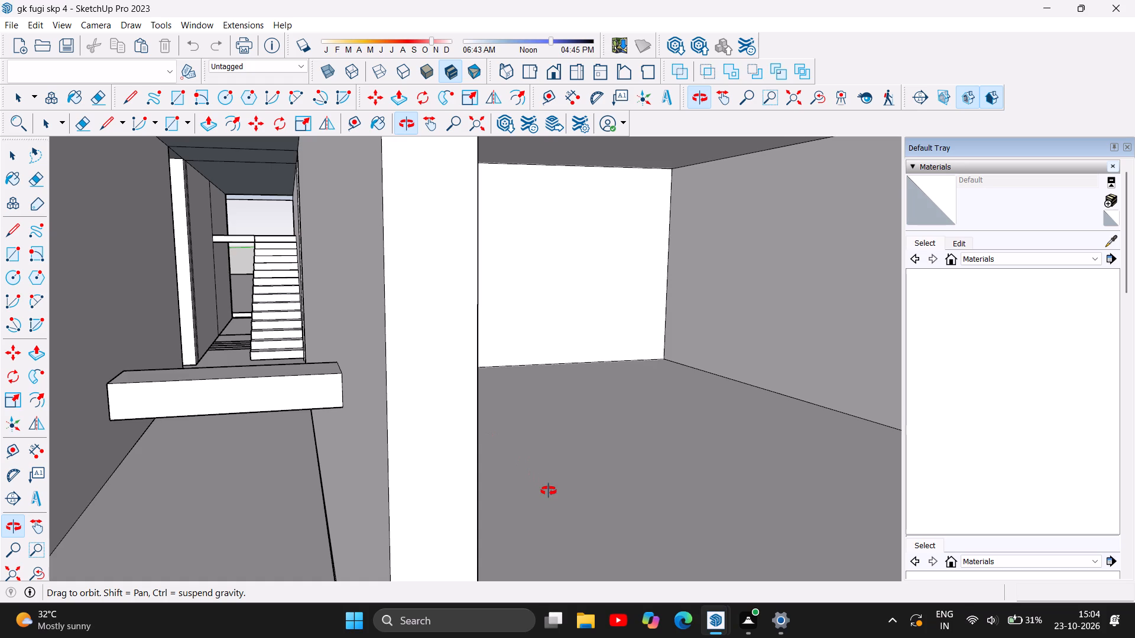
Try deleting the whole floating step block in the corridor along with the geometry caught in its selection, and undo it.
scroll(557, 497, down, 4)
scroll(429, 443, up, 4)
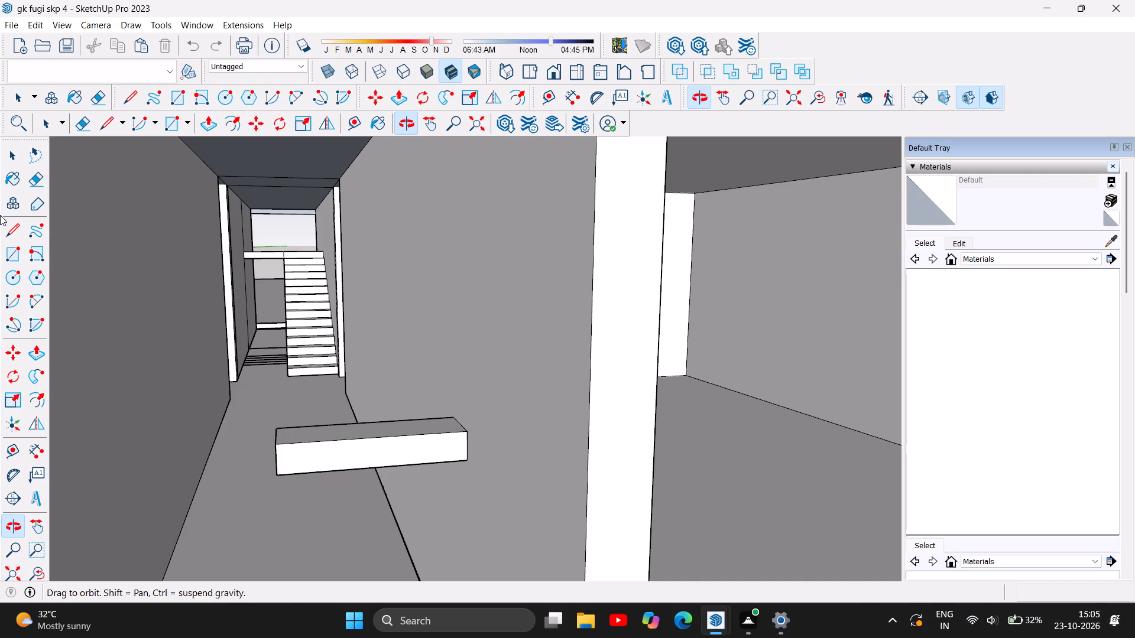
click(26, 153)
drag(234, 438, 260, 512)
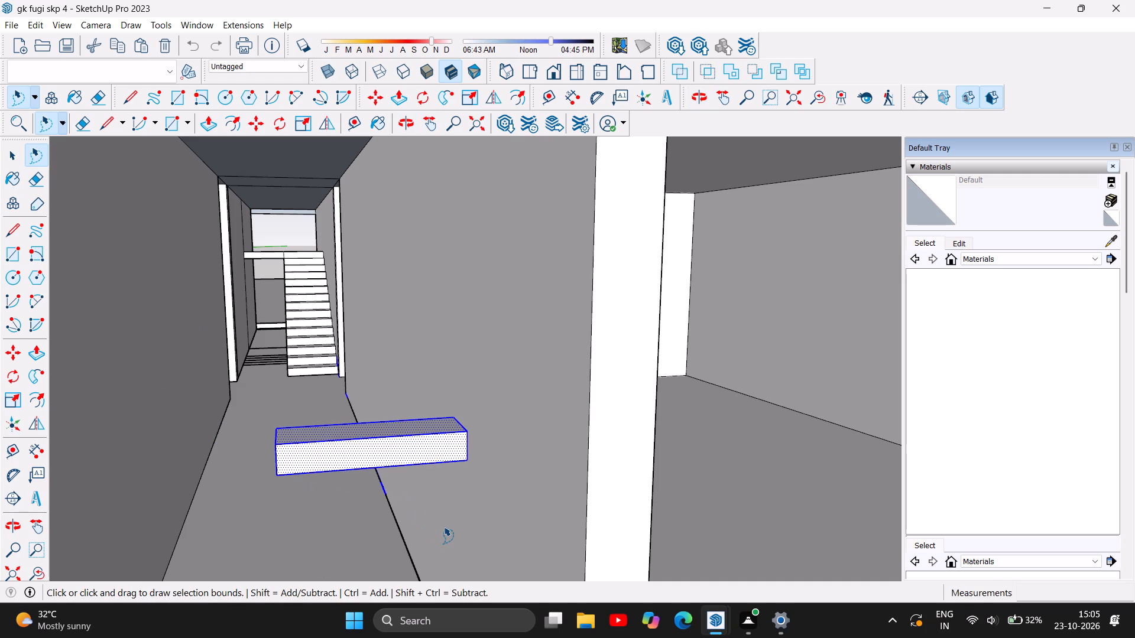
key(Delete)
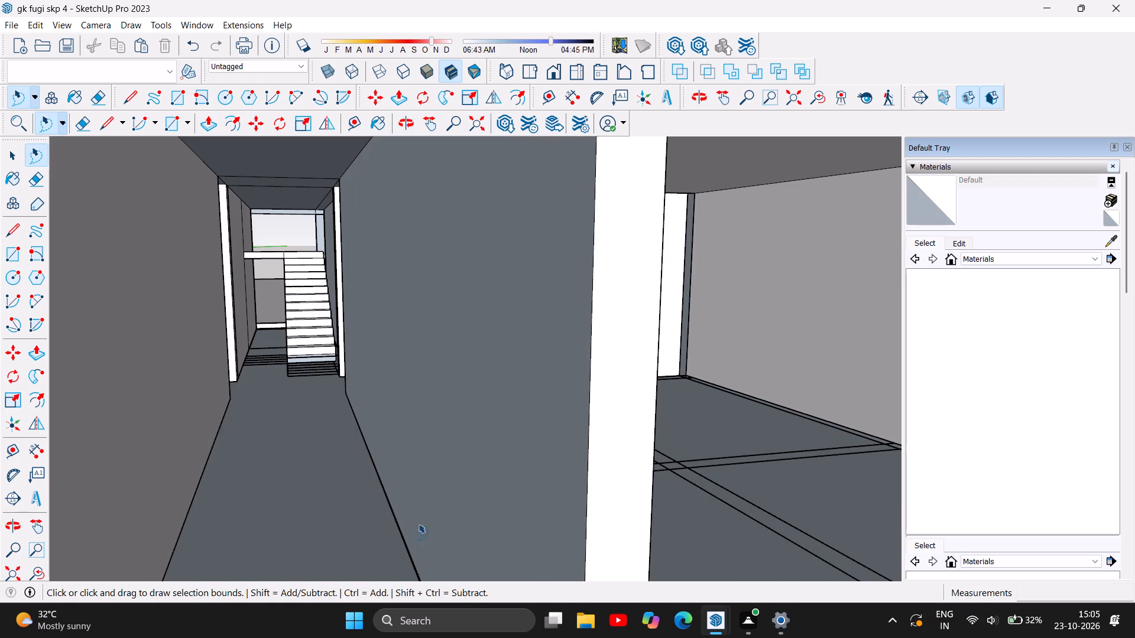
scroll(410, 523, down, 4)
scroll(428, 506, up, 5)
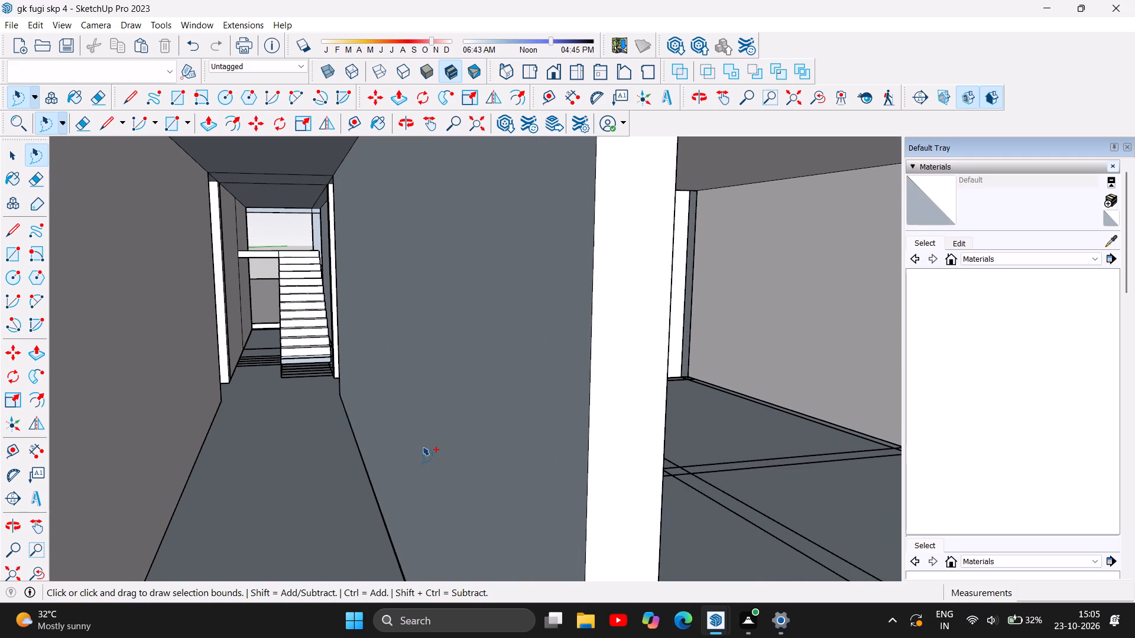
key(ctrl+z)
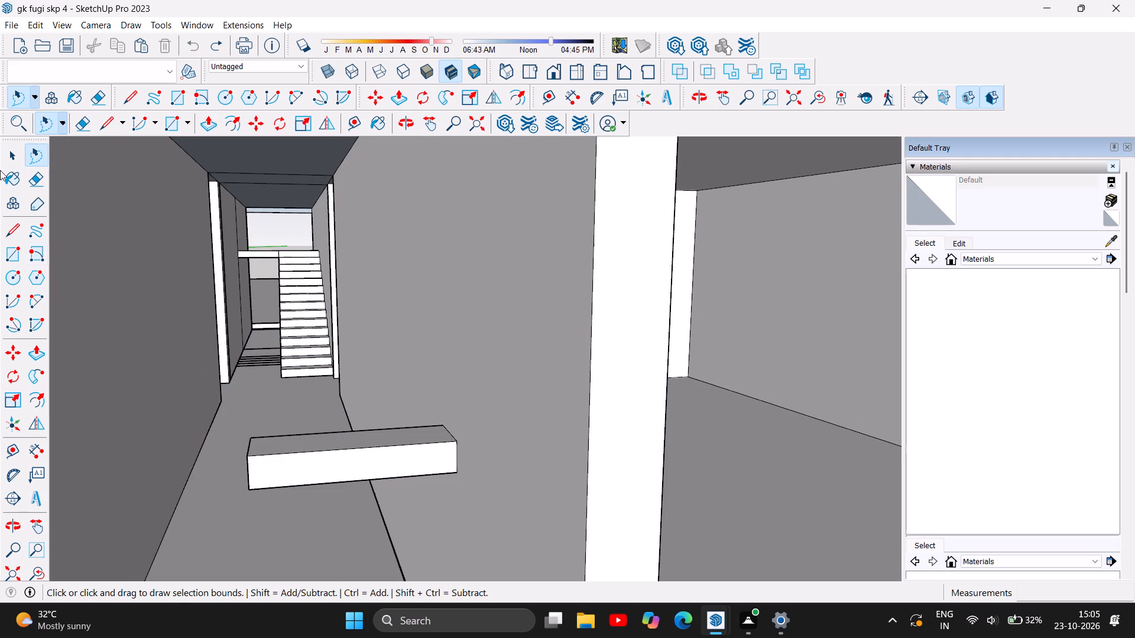
Delete the floating block's upper front edge, the face exposed behind it, and its upper back edge.
click(5, 158)
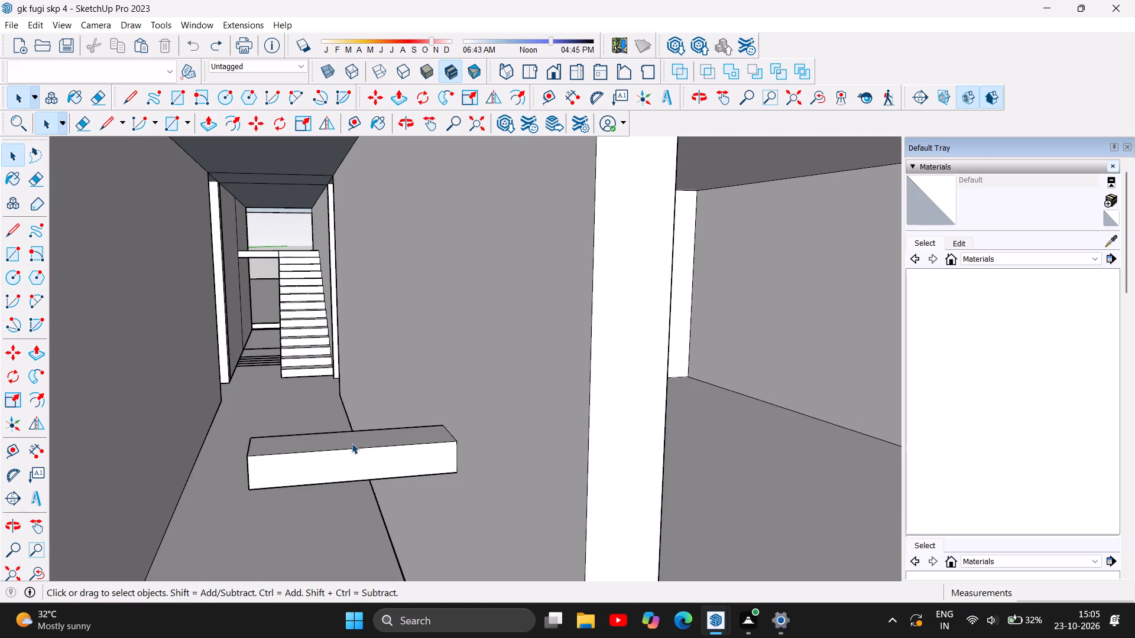
click(356, 449)
click(356, 449)
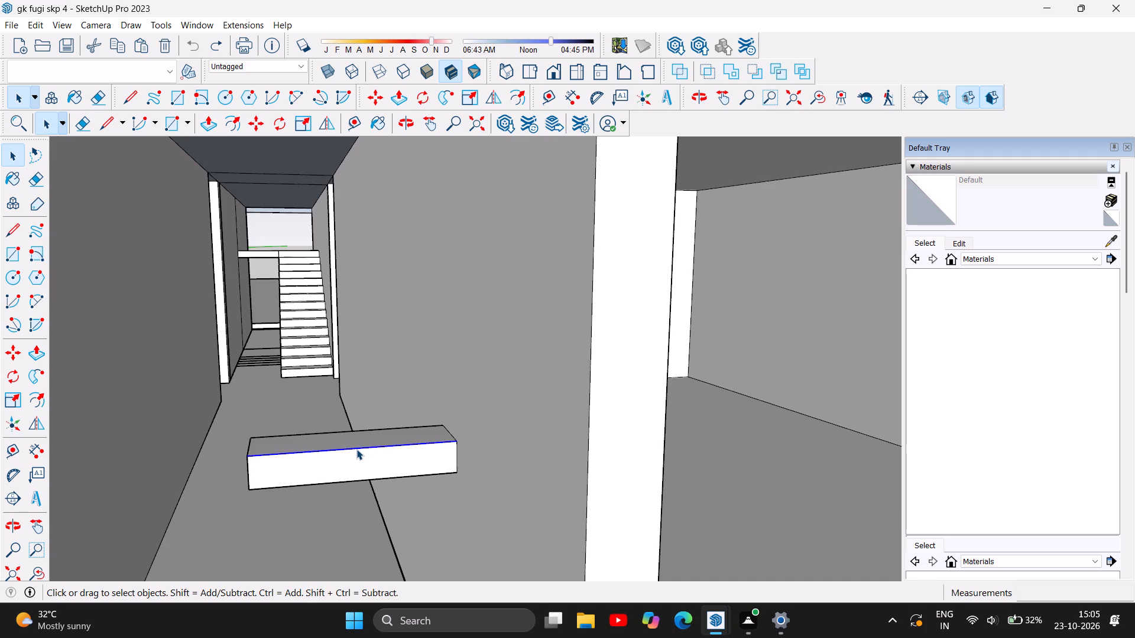
key(Delete)
click(356, 449)
key(Delete)
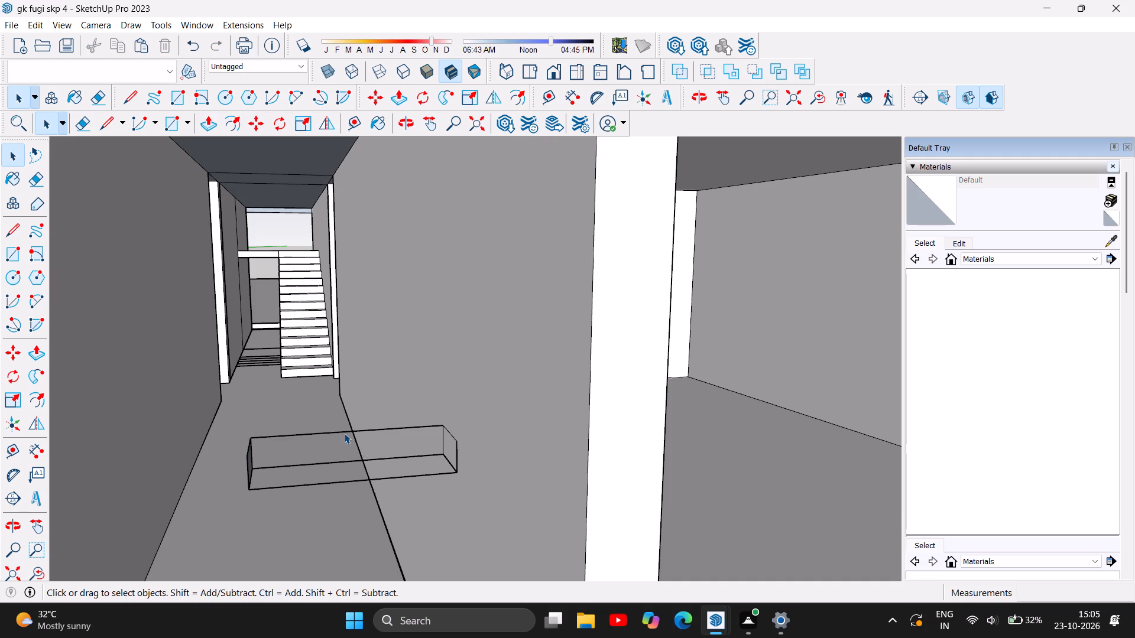
click(344, 433)
key(Delete)
Delete the block's remaining edges at its free end over the corridor and along its underside.
click(250, 473)
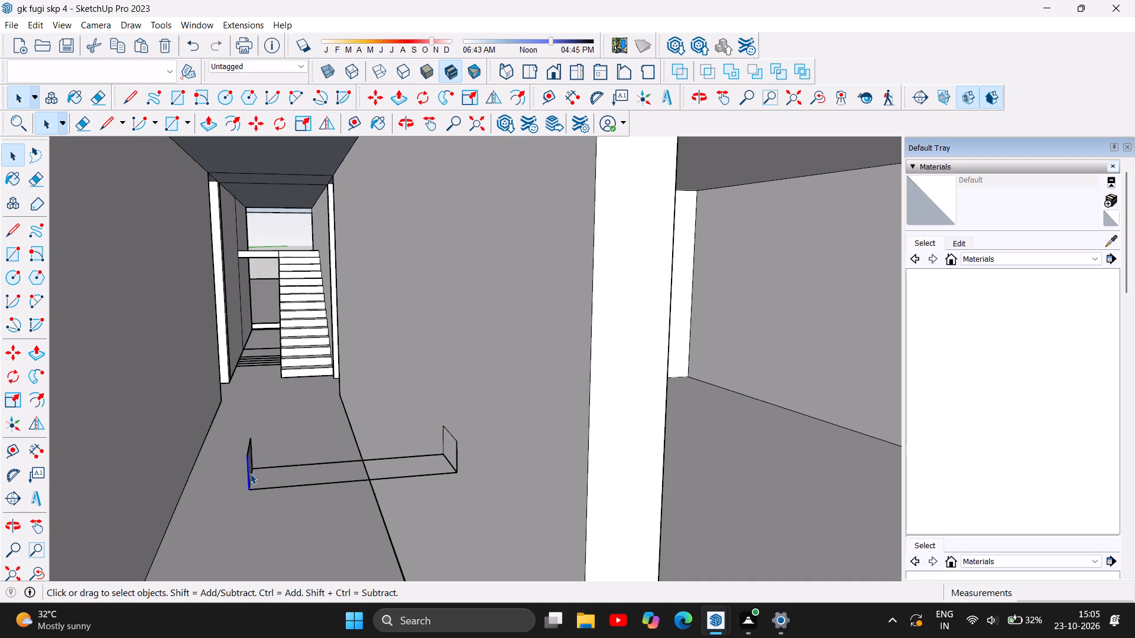
key(Delete)
click(254, 451)
click(253, 455)
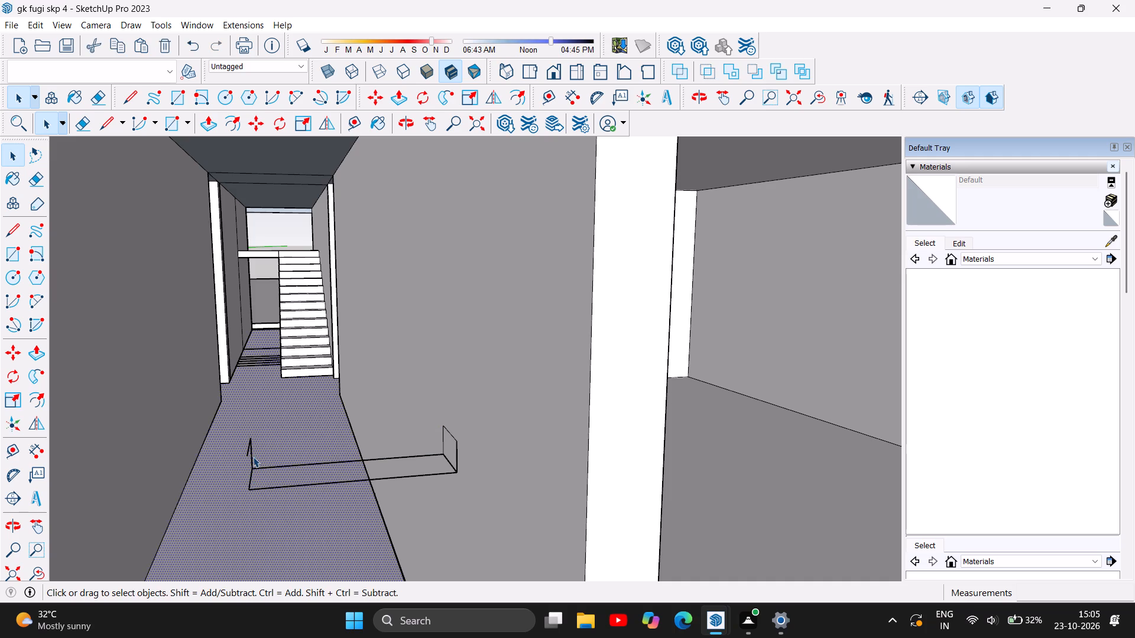
key(Delete)
click(248, 453)
key(Delete)
click(273, 490)
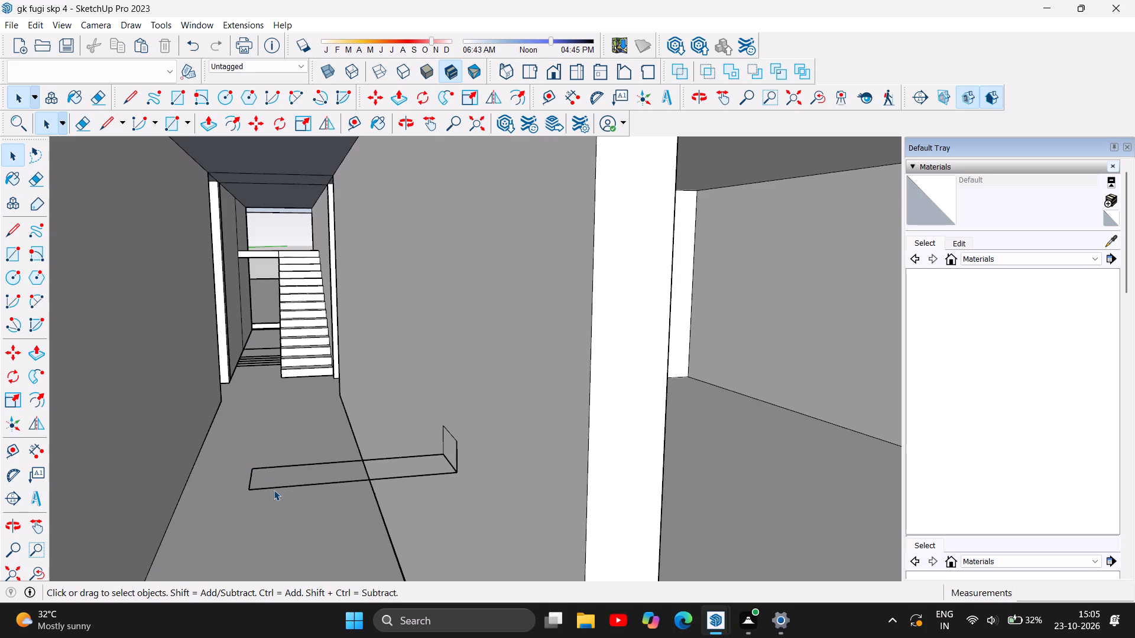
key(Delete)
click(252, 480)
key(Delete)
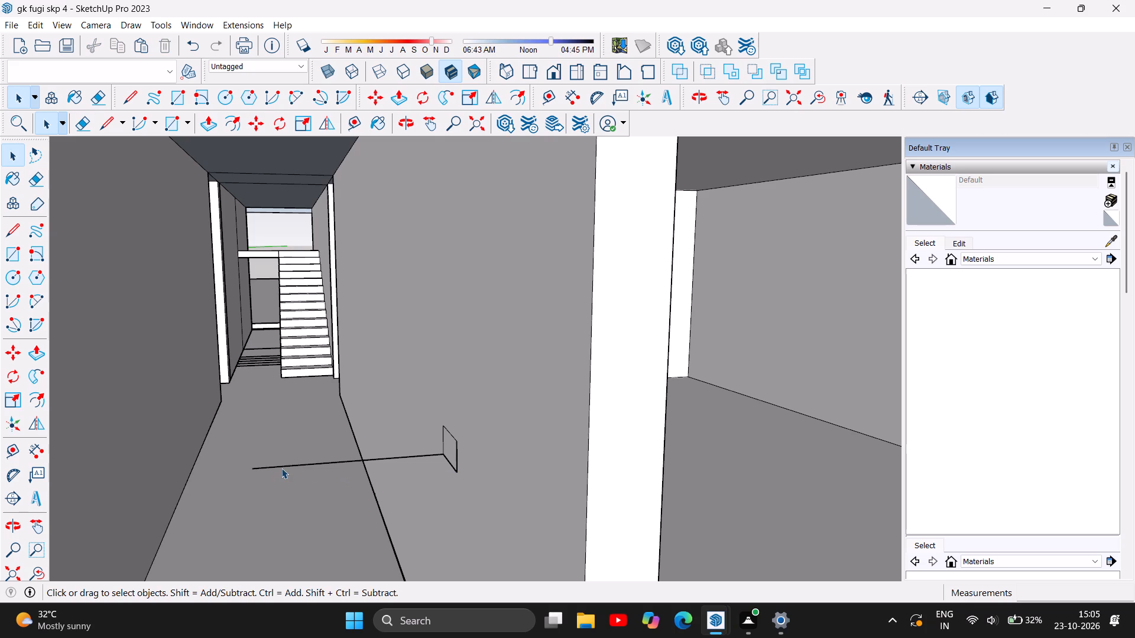
click(281, 468)
key(Delete)
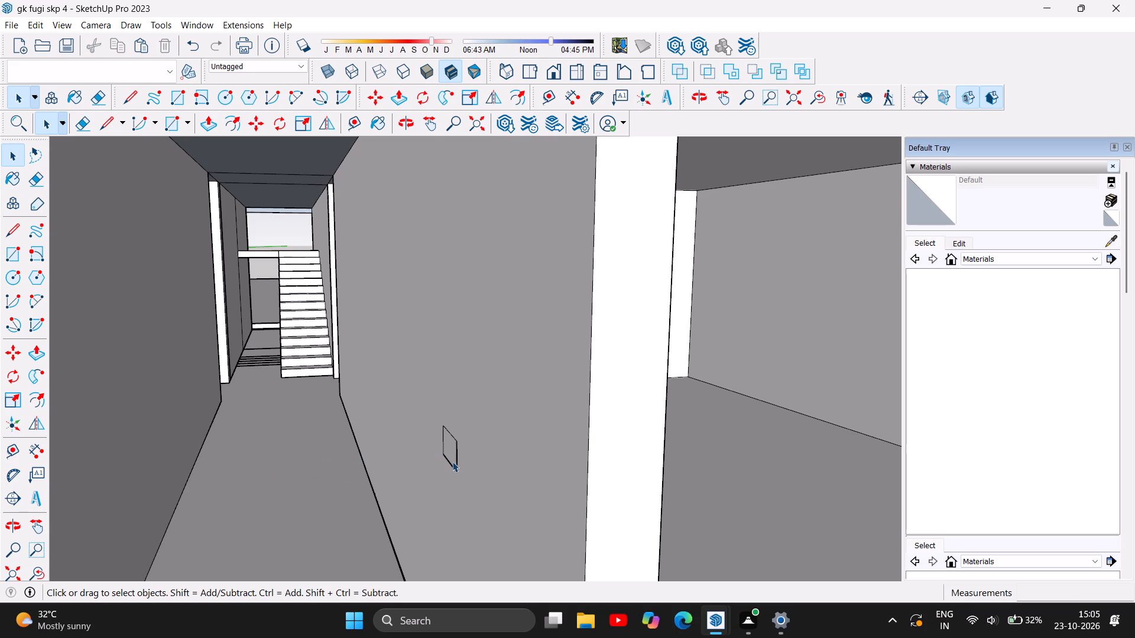
Delete the upright and upper edges of the block's end outline left on the corridor wall, keeping the wall face.
click(456, 459)
key(Delete)
click(456, 455)
key(Delete)
click(451, 434)
key(Delete)
click(440, 437)
key(Delete)
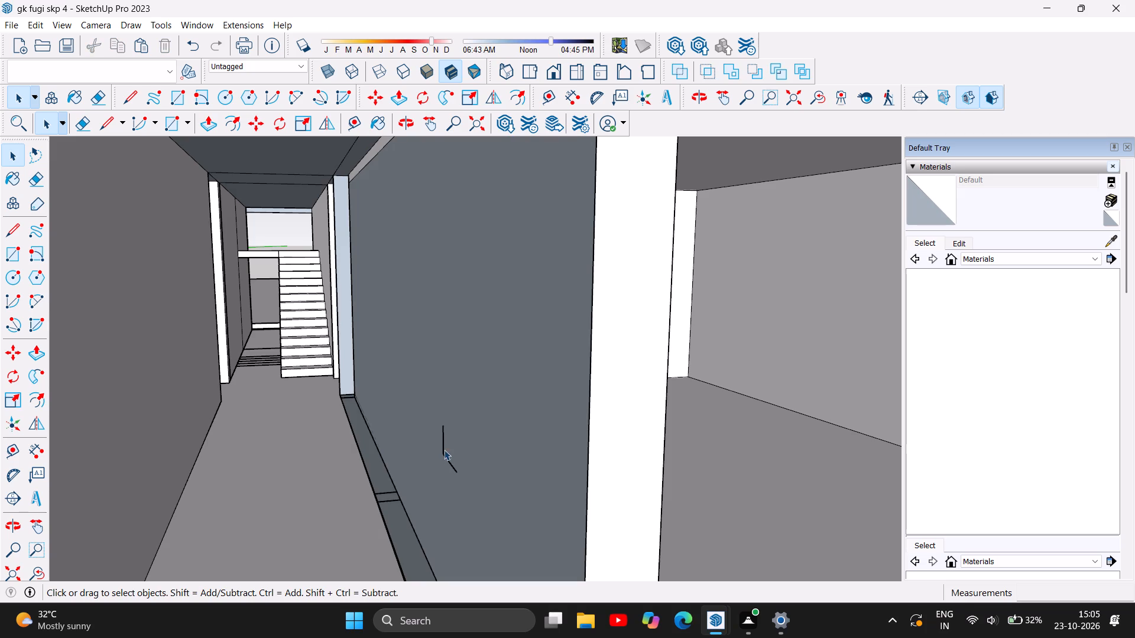
click(445, 444)
key(ctrl+z)
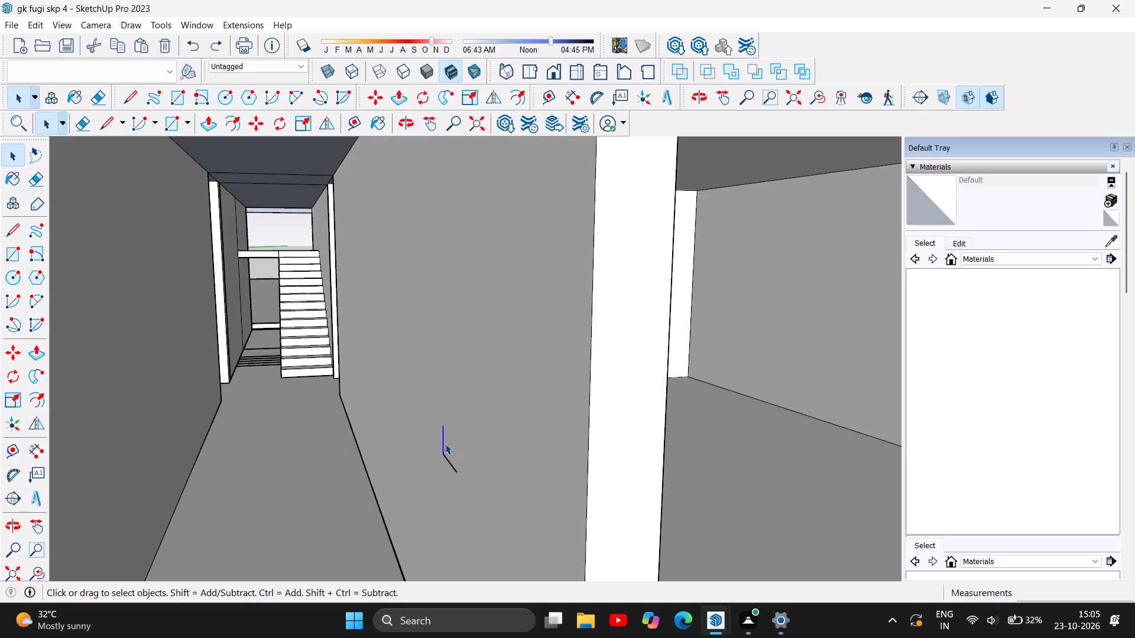
key(Delete)
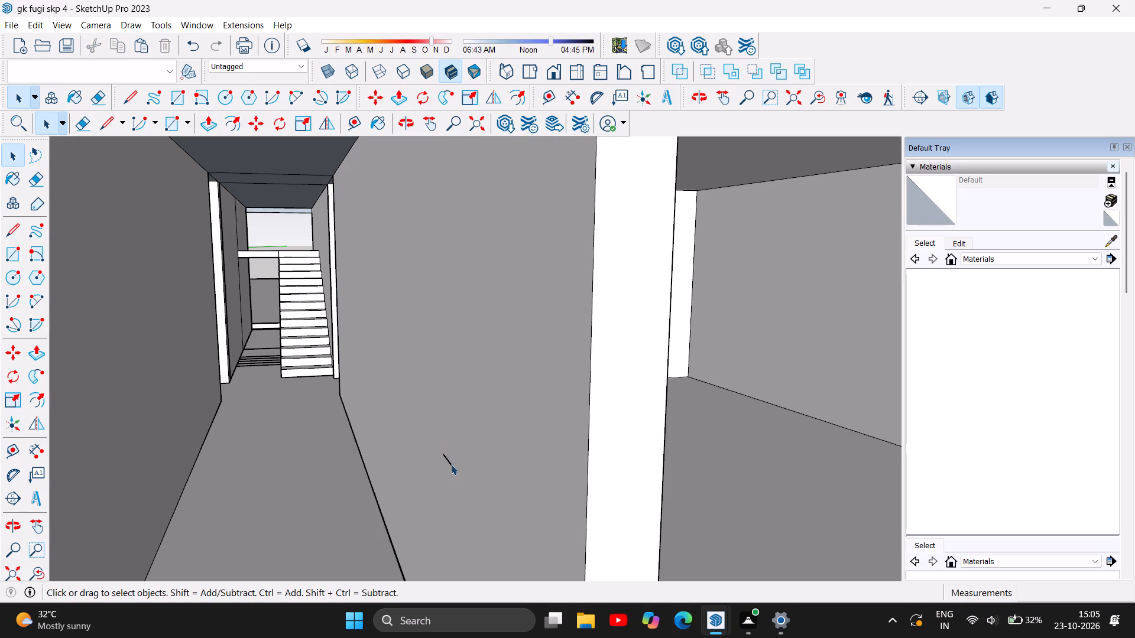
Delete the last slanted edge of the block's outline on the corridor wall, keeping the wall face intact.
click(451, 464)
key(Delete)
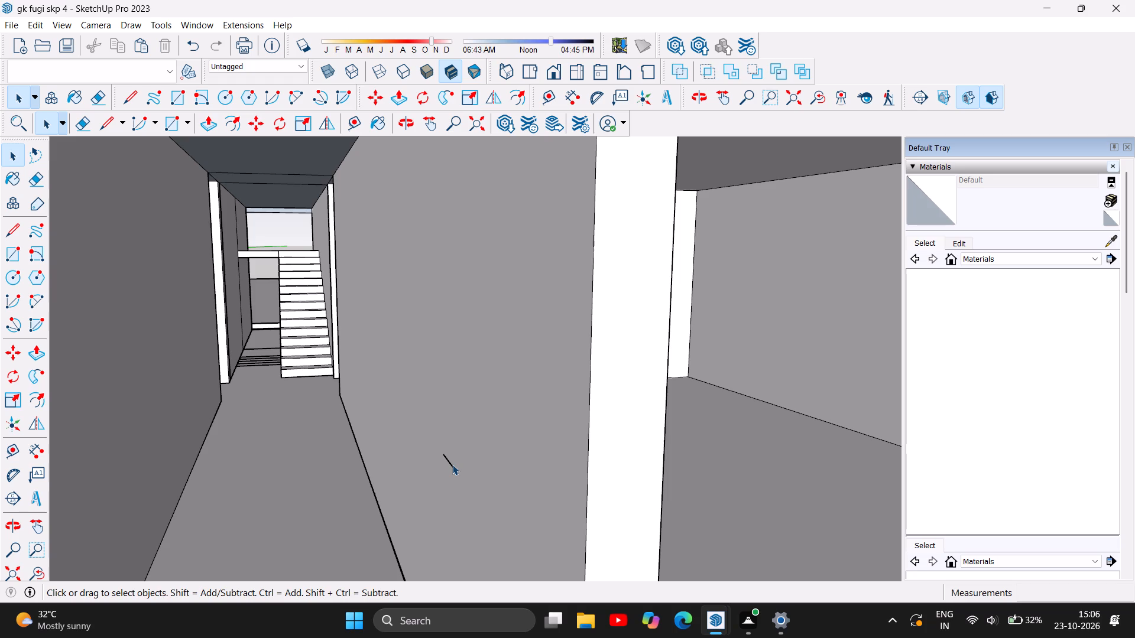
click(452, 464)
click(451, 466)
key(Delete)
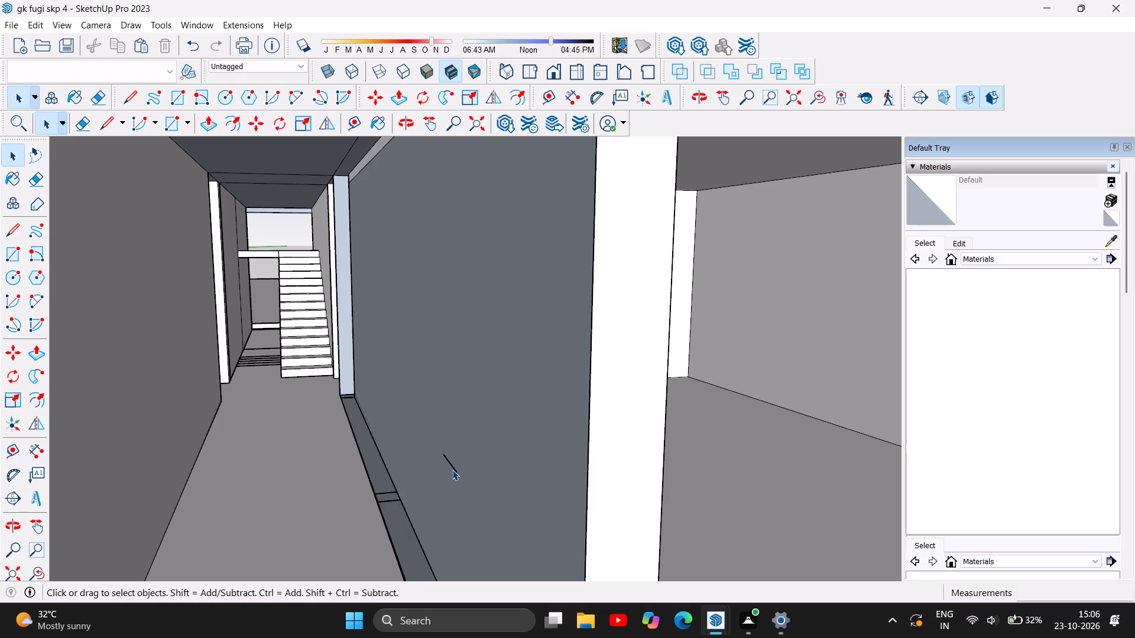
key(ctrl+z)
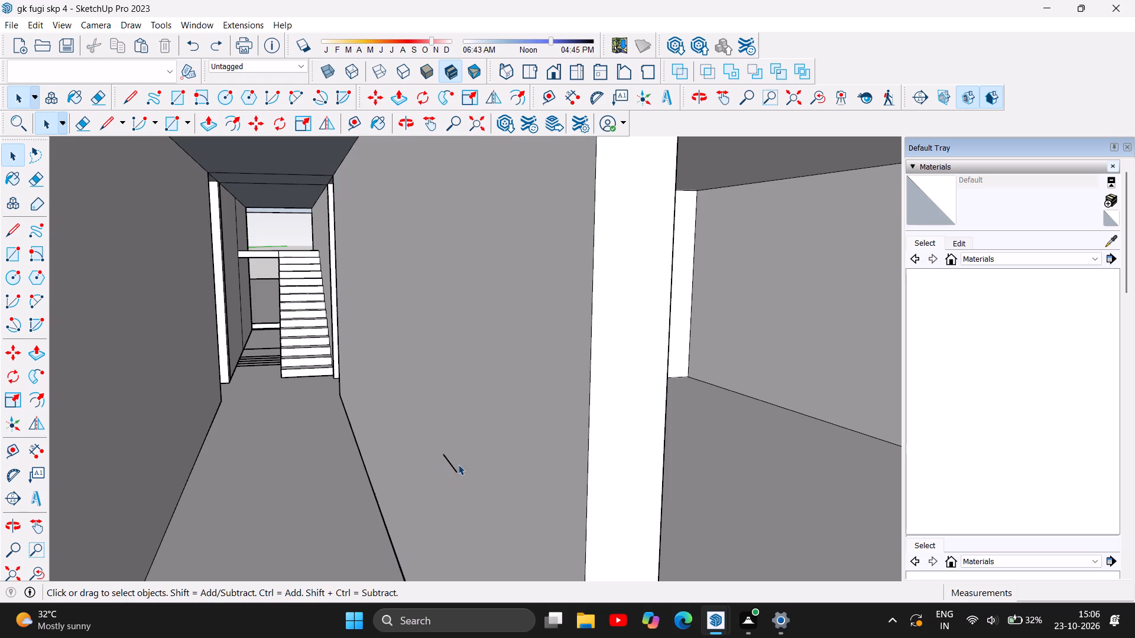
click(452, 467)
click(453, 467)
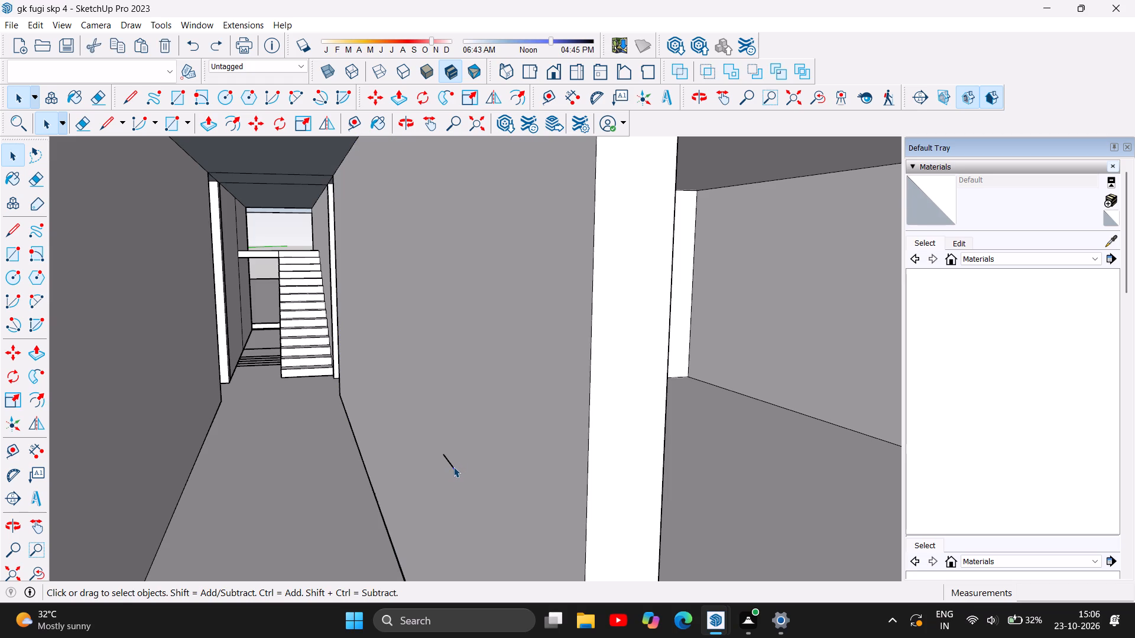
scroll(453, 467, up, 6)
click(448, 461)
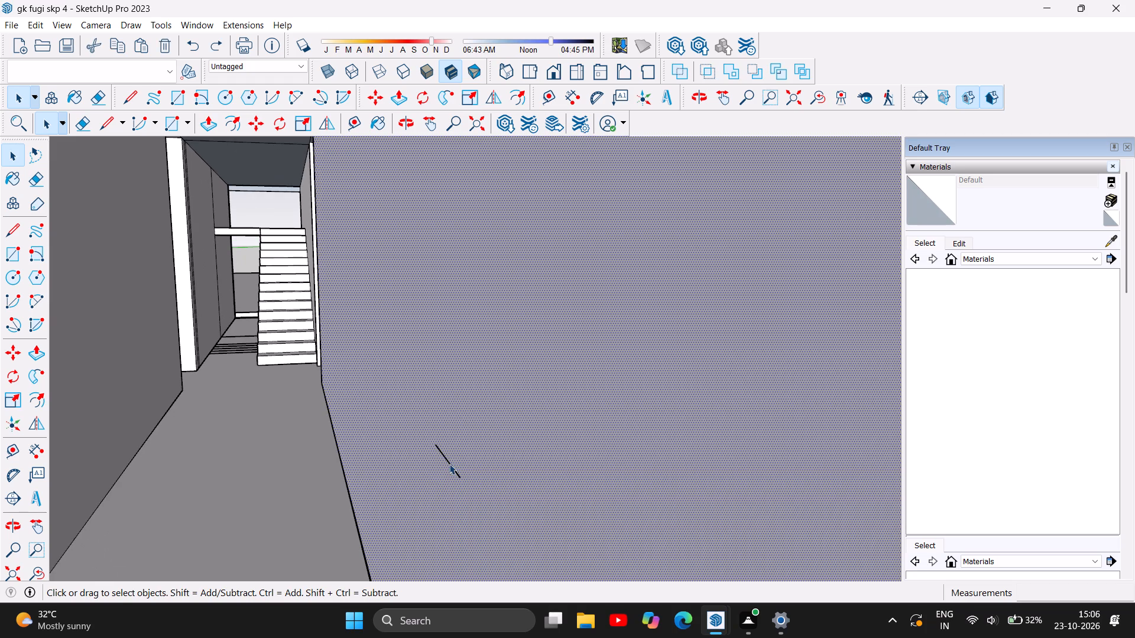
click(449, 464)
click(454, 471)
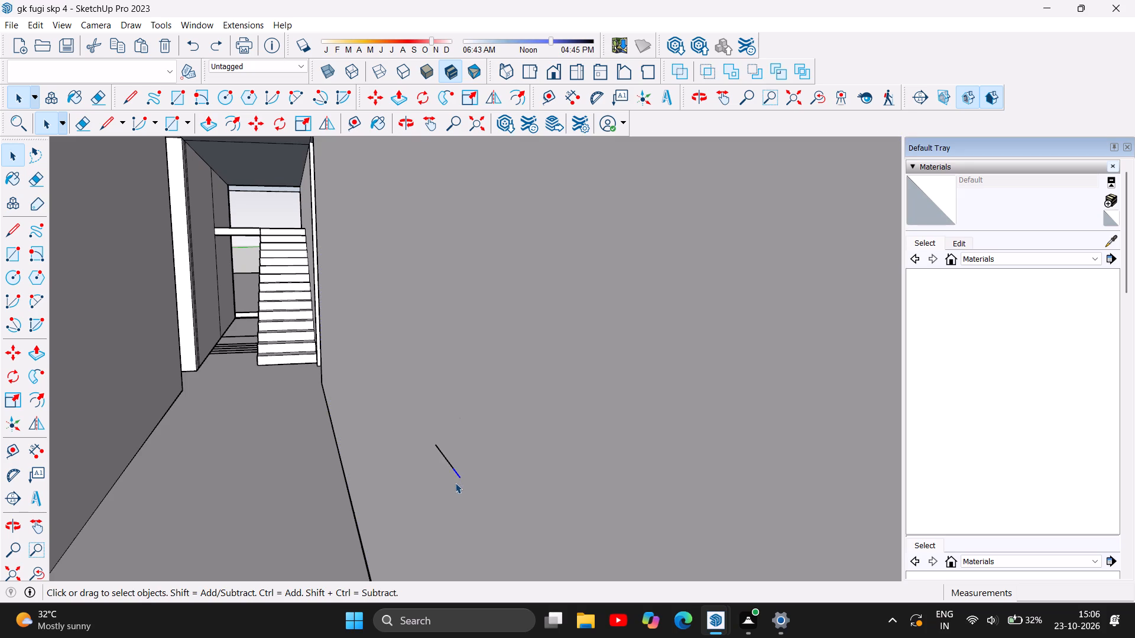
key(Delete)
click(449, 463)
click(454, 470)
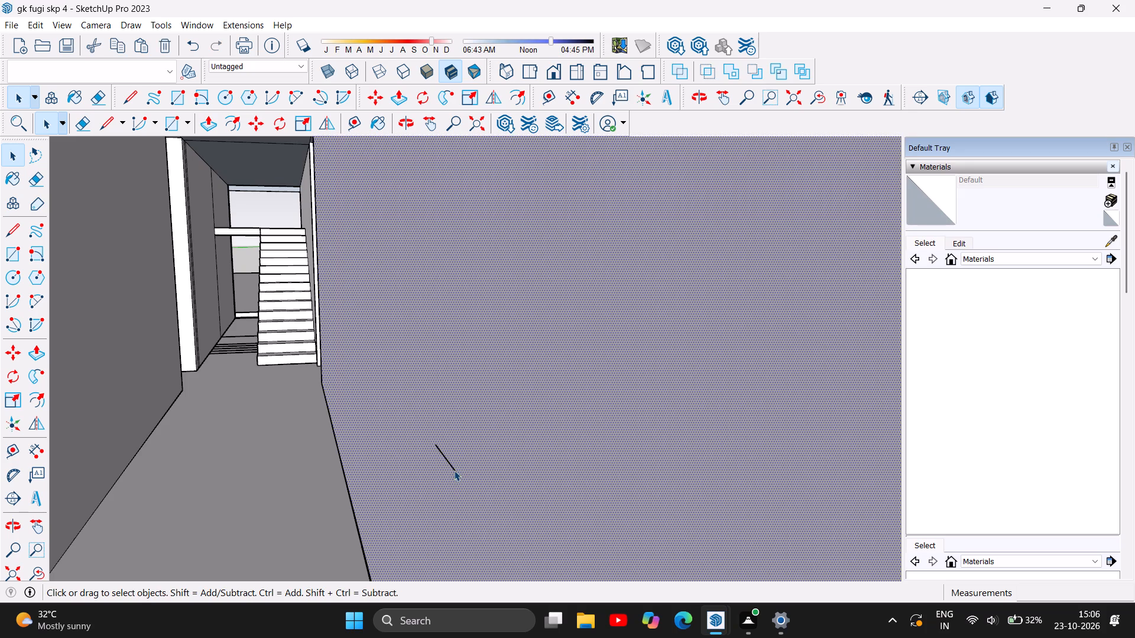
drag(459, 475, 458, 483)
key(Delete)
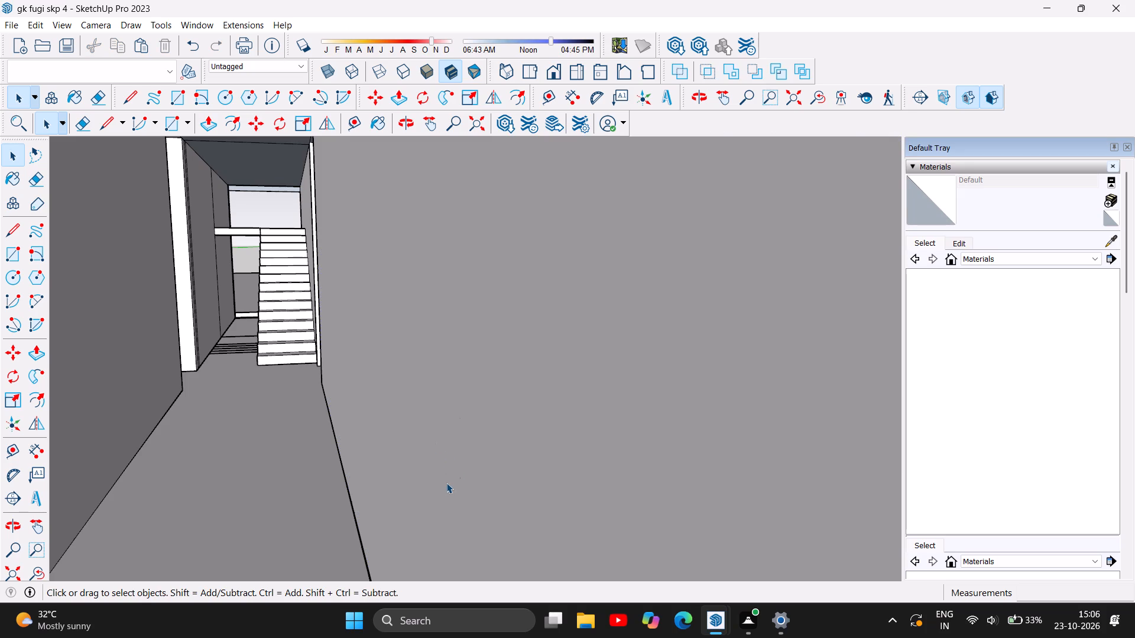
Examine the corridor from outside and the staircase's upper steps where they meet the landing.
scroll(446, 483, down, 5)
scroll(513, 440, down, 7)
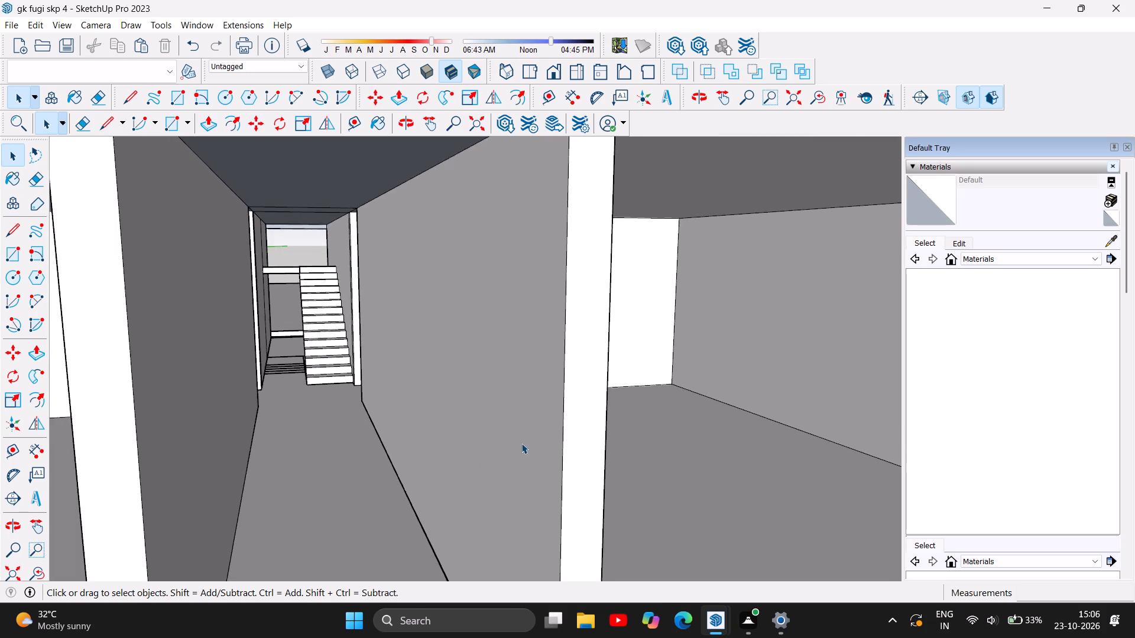
scroll(521, 443, down, 4)
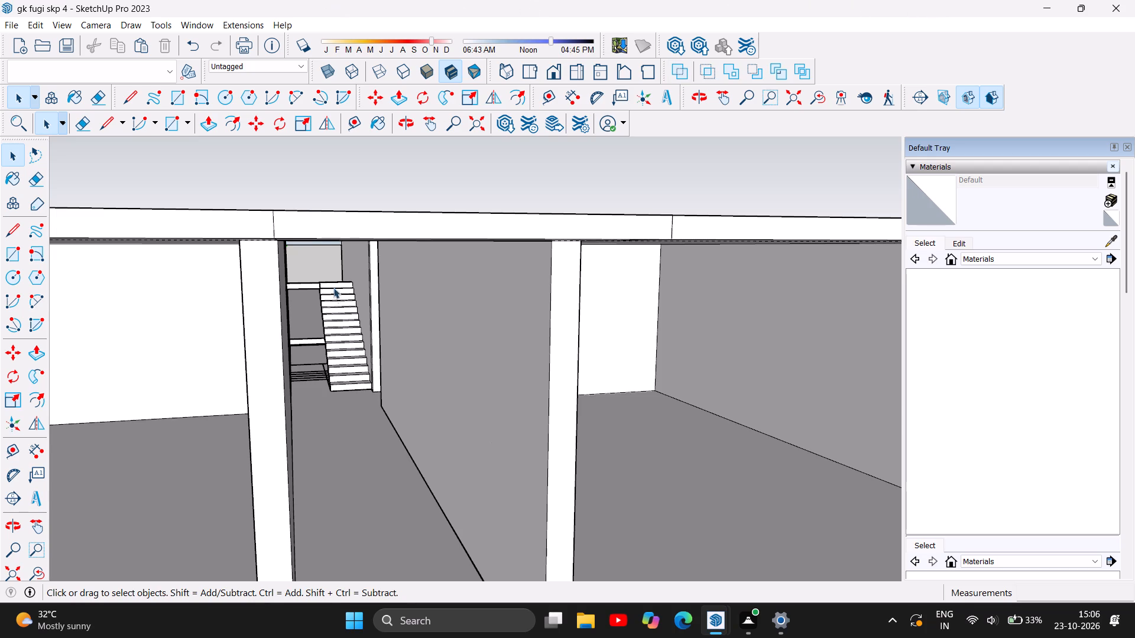
scroll(333, 286, up, 8)
scroll(284, 274, up, 2)
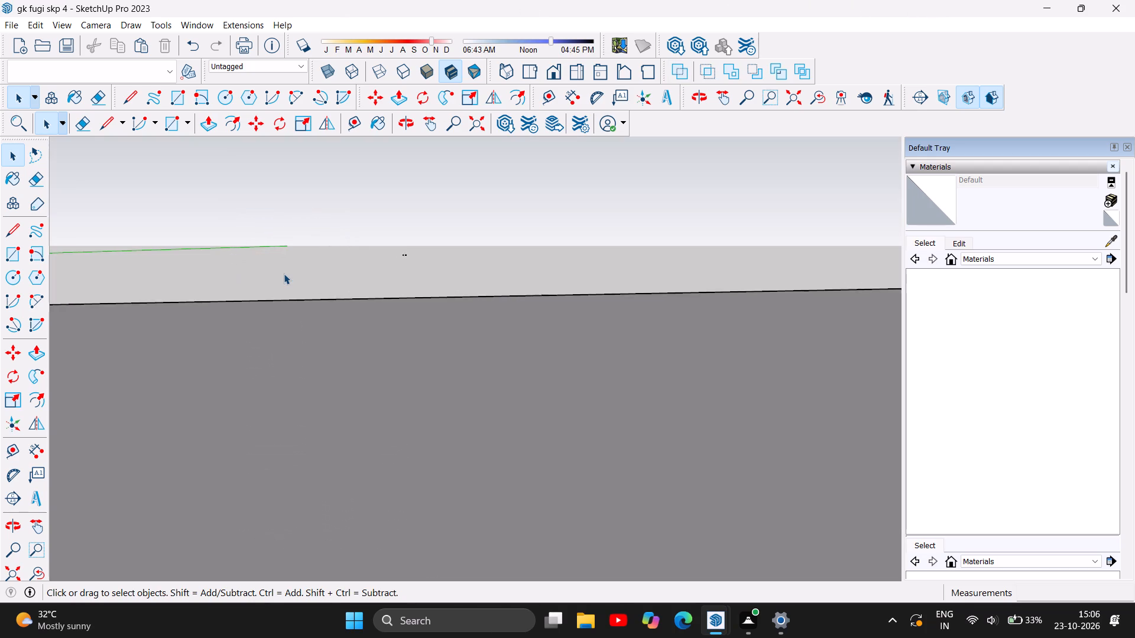
scroll(284, 274, up, 2)
scroll(284, 274, down, 4)
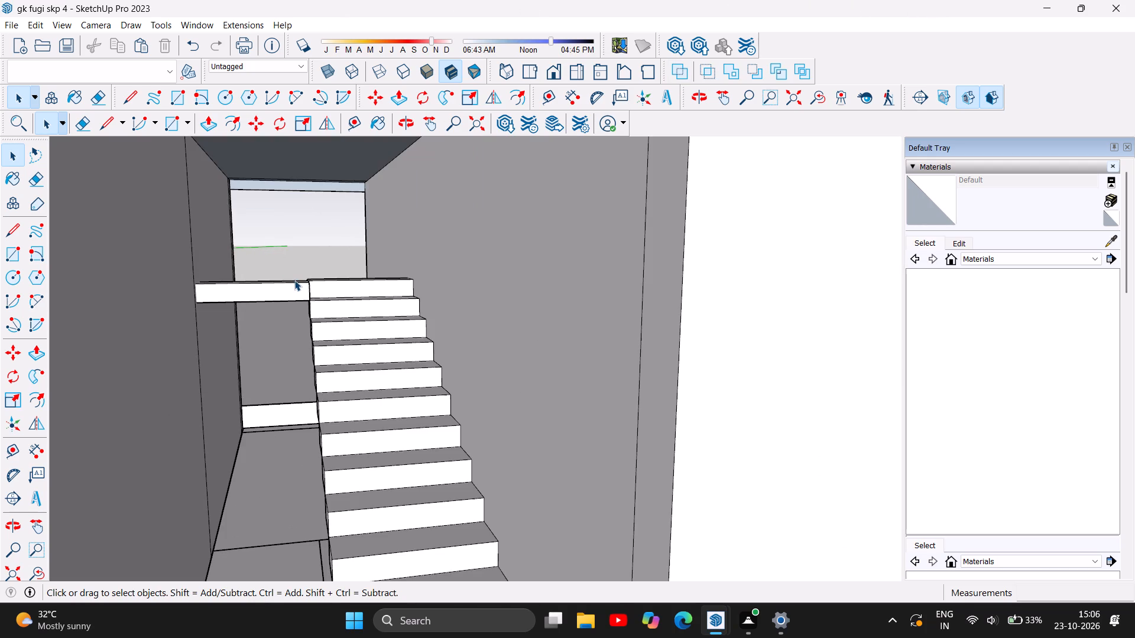
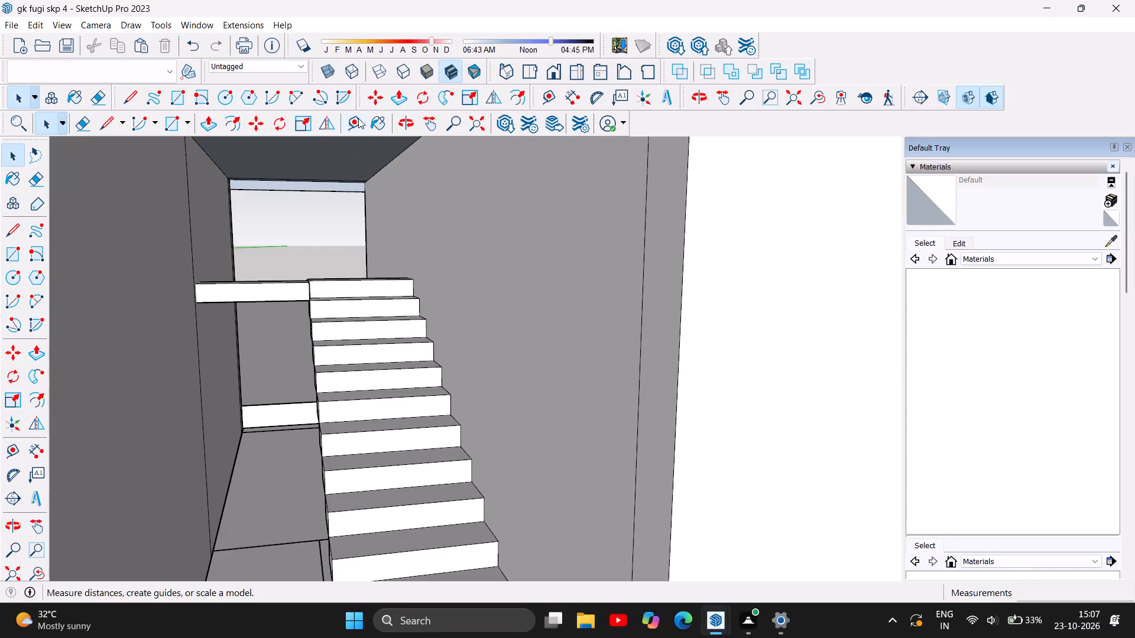
Delete the upper front edge and the back face of the block projecting sideways from the top of the staircase.
click(413, 124)
drag(286, 297, 293, 332)
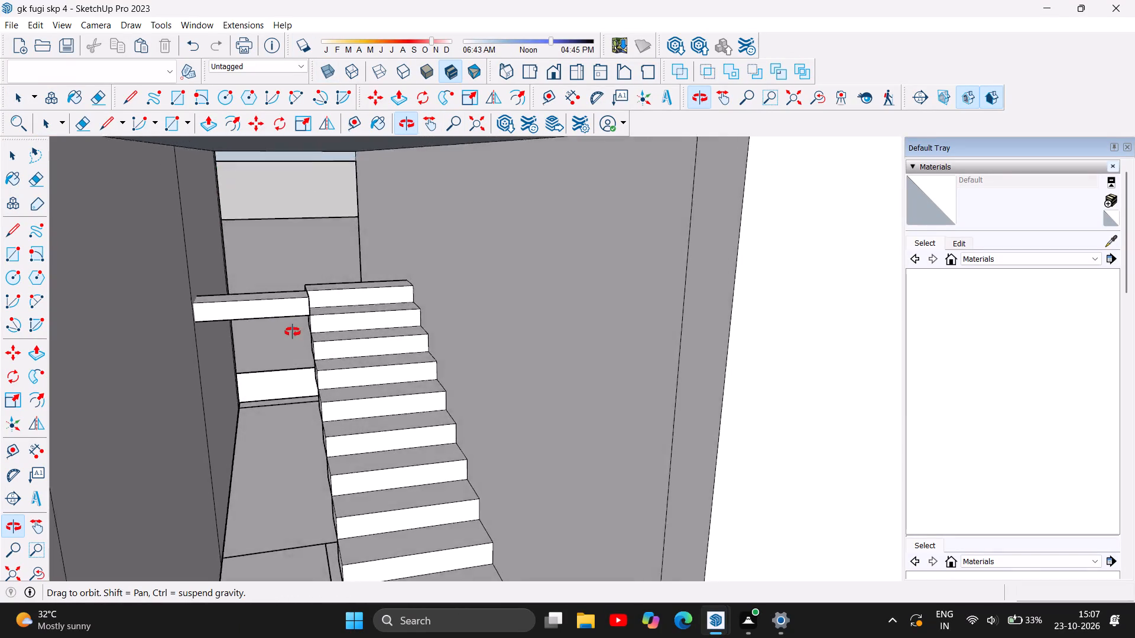
drag(293, 332, 293, 308)
scroll(277, 276, up, 1)
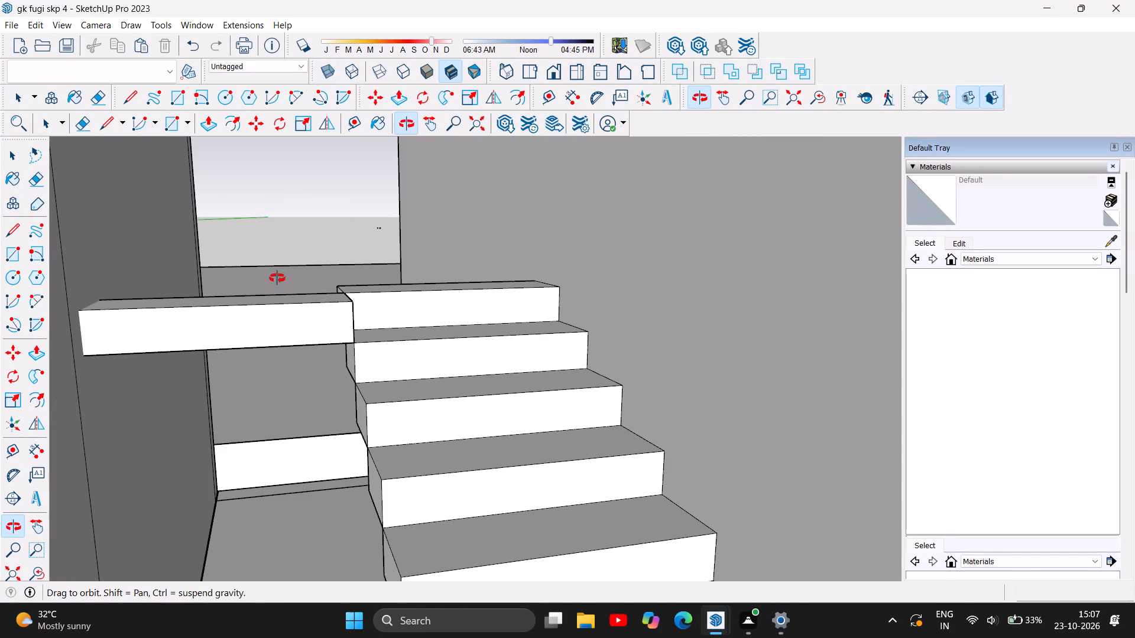
drag(291, 313, 293, 336)
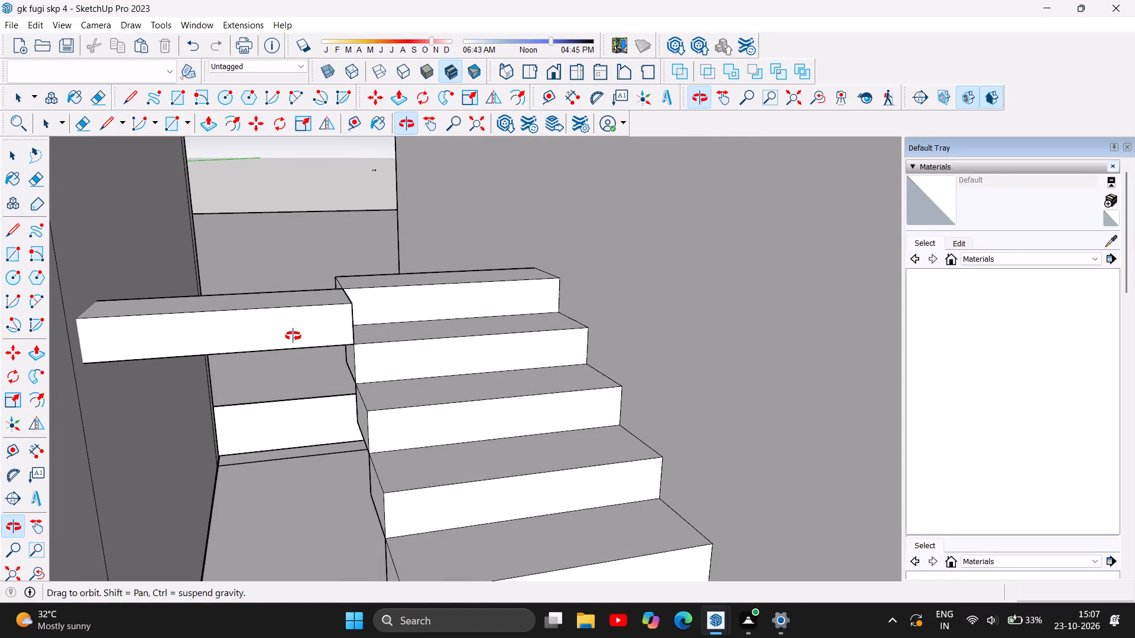
drag(293, 336, 301, 355)
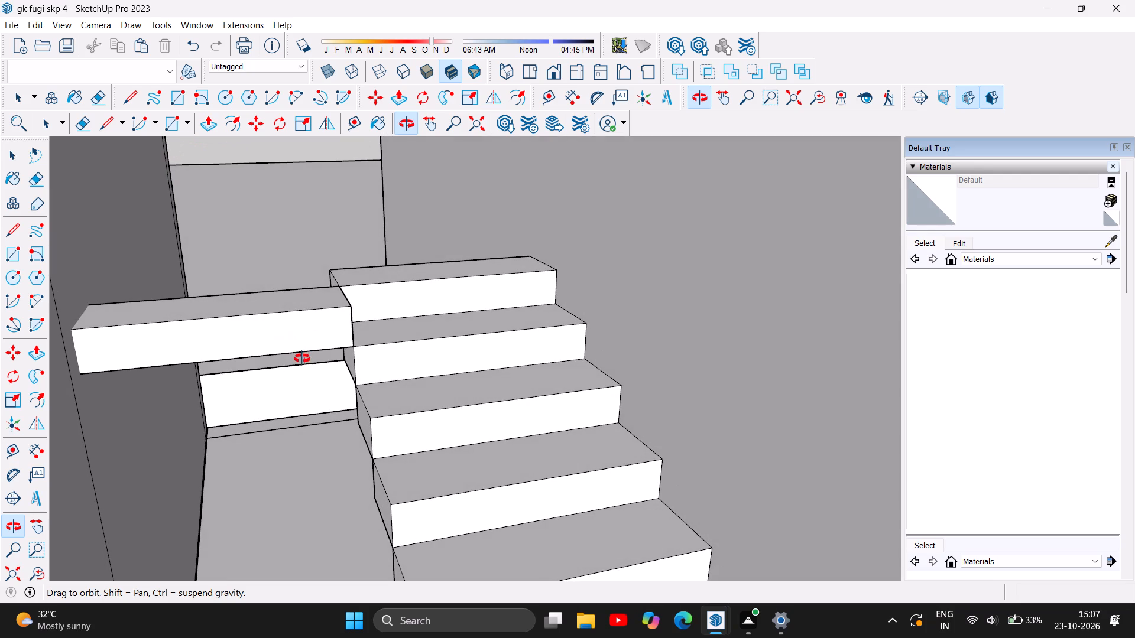
scroll(298, 360, up, 1)
scroll(298, 360, down, 2)
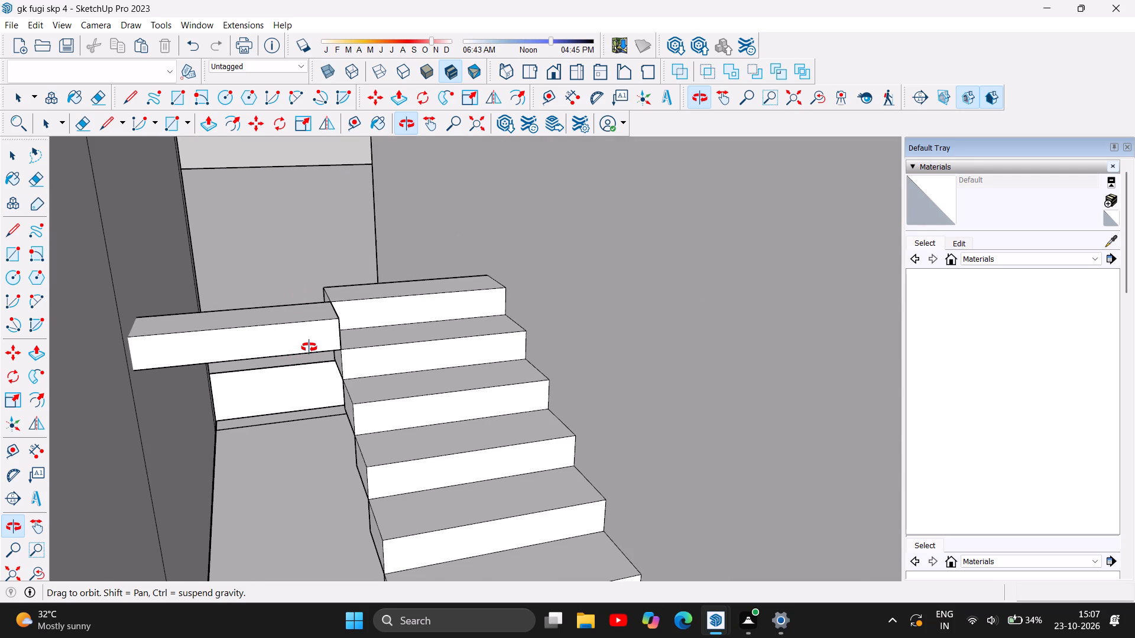
scroll(309, 347, up, 1)
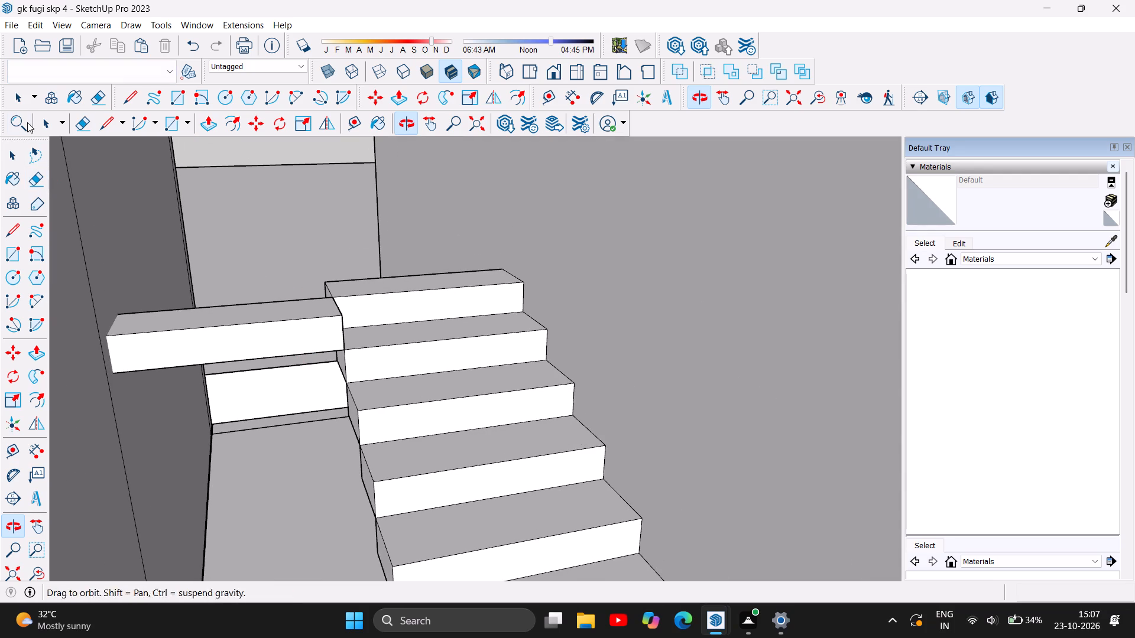
click(21, 103)
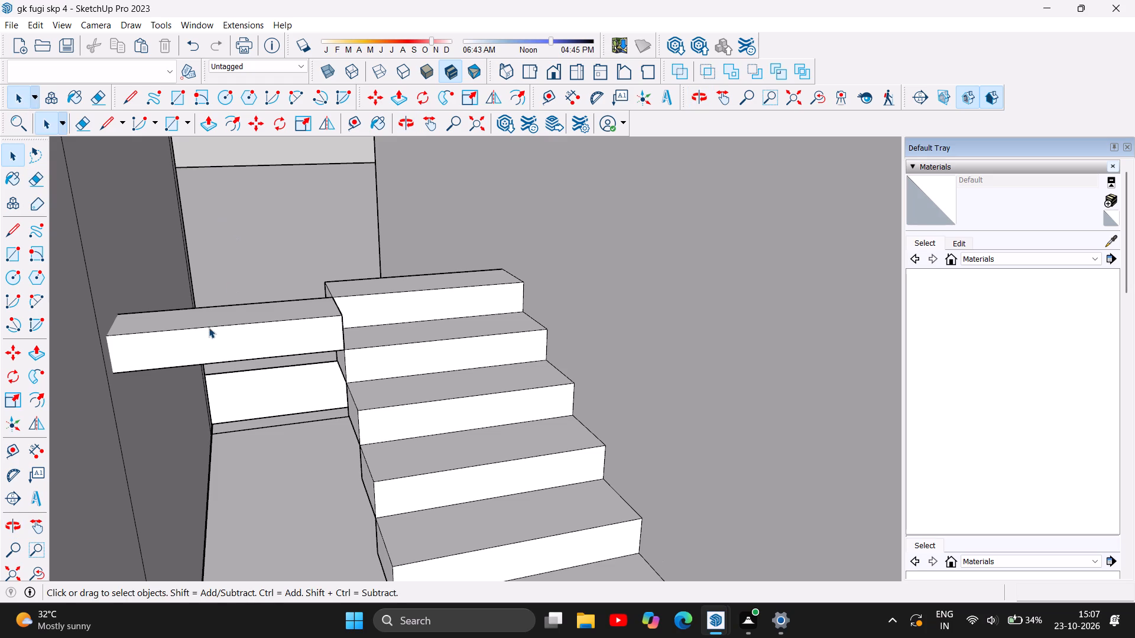
click(209, 327)
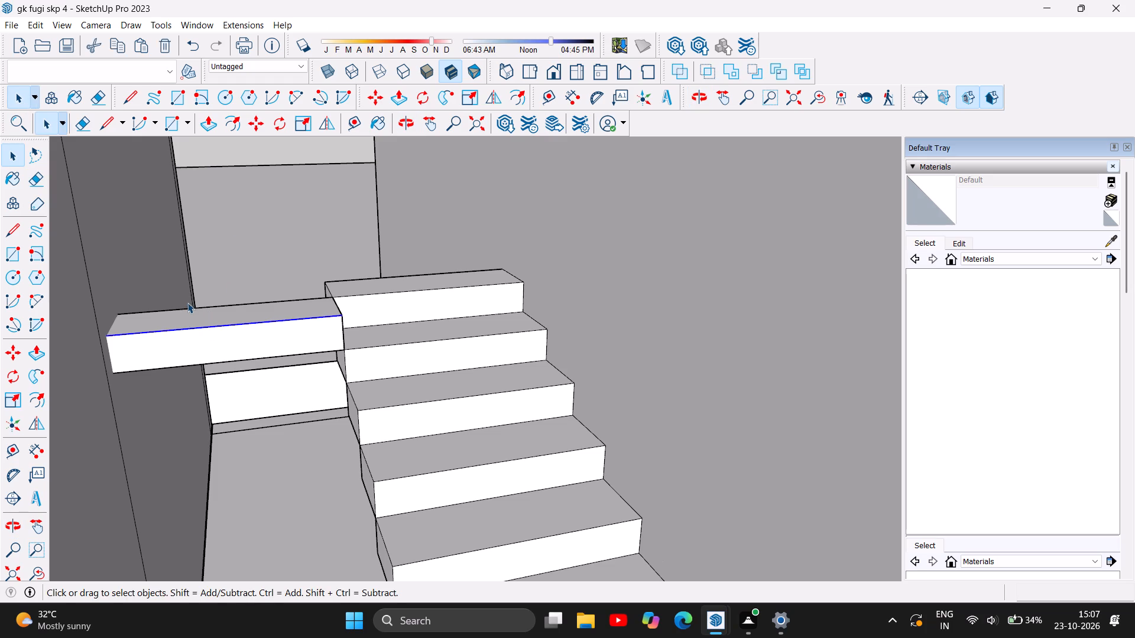
key(Delete)
click(254, 313)
key(Delete)
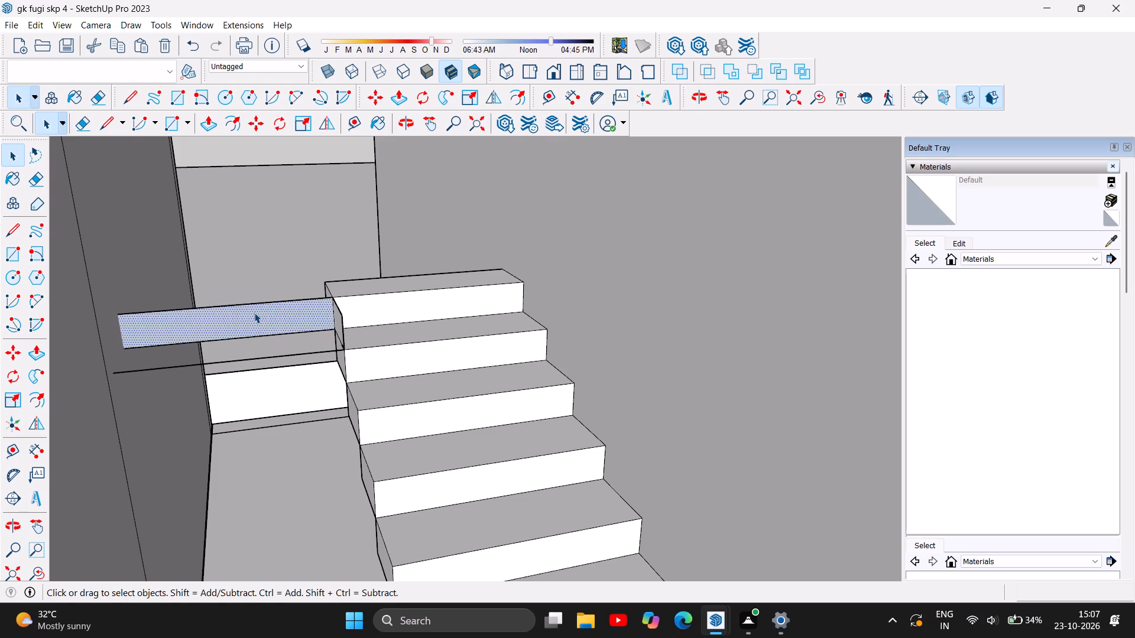
Delete the projecting block's three remaining long edges, leaving only its end face beside the upper steps.
click(251, 304)
key(Delete)
click(234, 338)
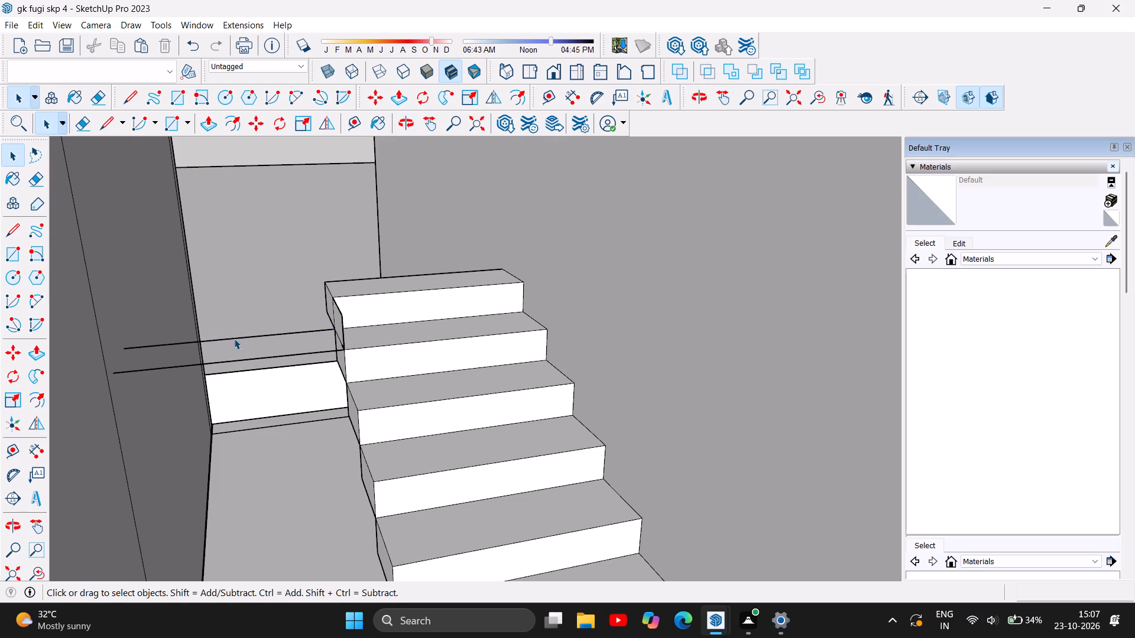
key(Delete)
click(271, 356)
key(Delete)
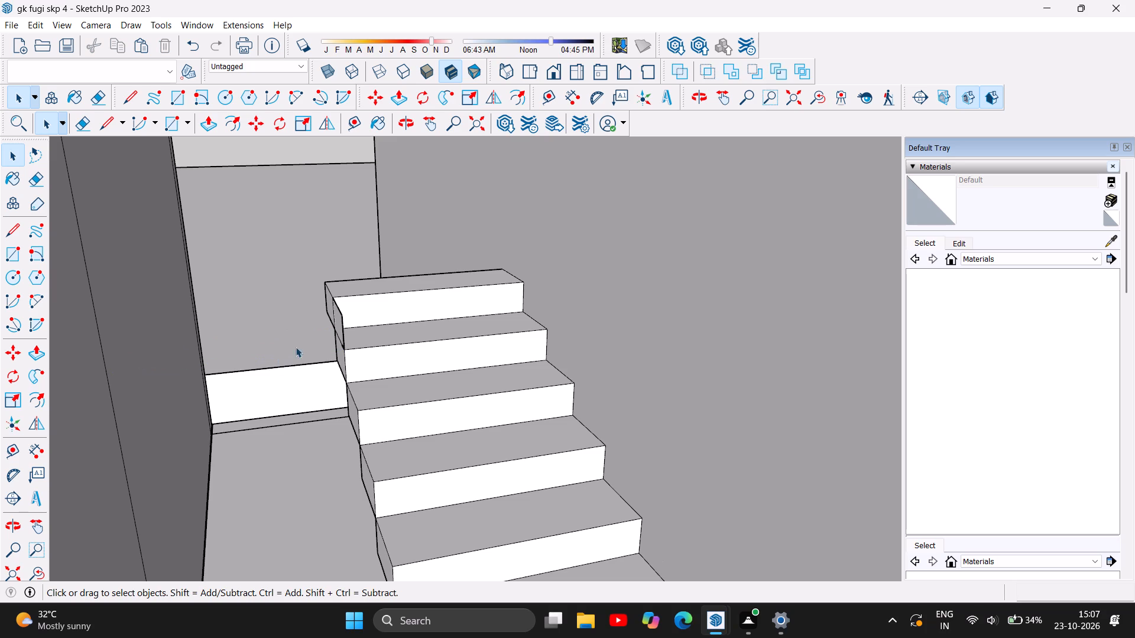
Push/Pull the small upright face beside the second-highest tread about 2' 11 1/8" out across the stairwell.
scroll(336, 322, up, 6)
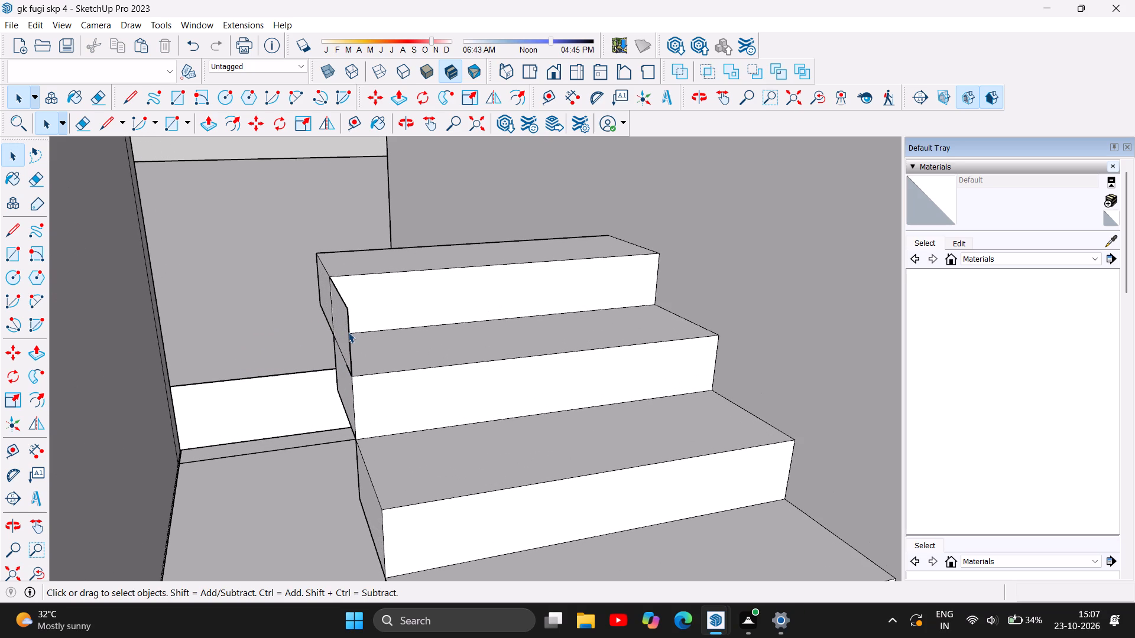
scroll(398, 374, down, 4)
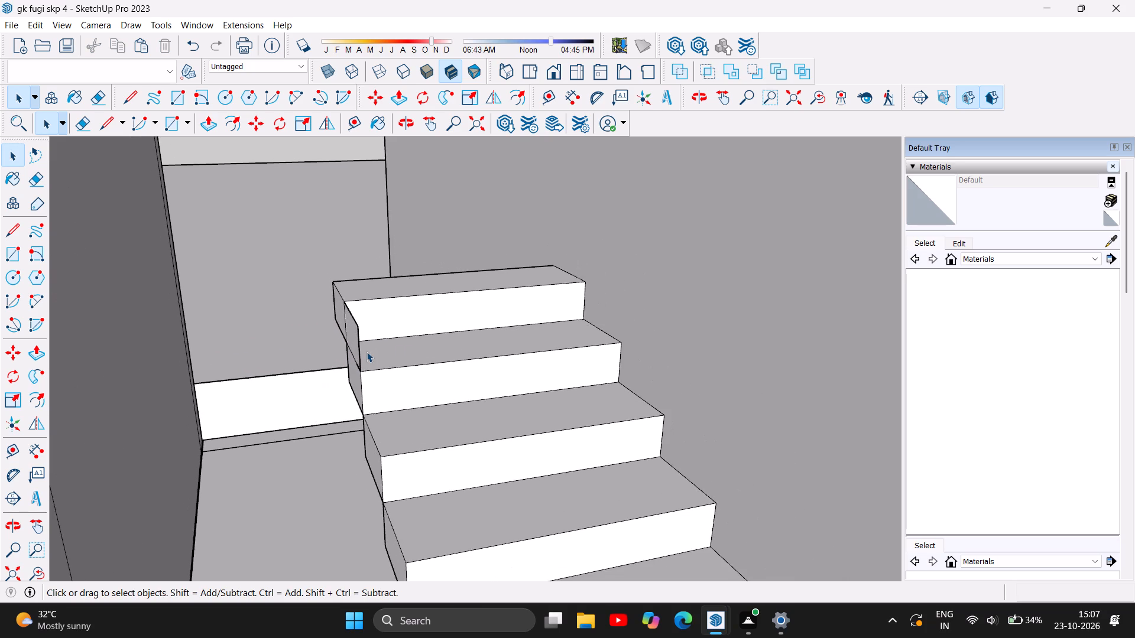
scroll(330, 371, up, 1)
scroll(572, 313, down, 2)
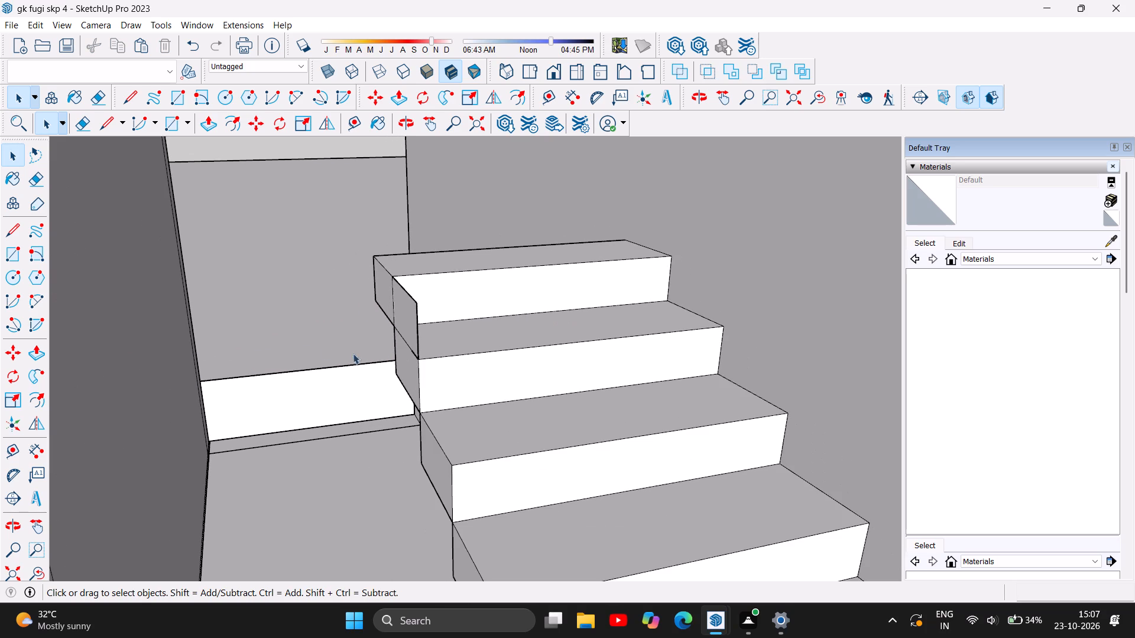
click(204, 123)
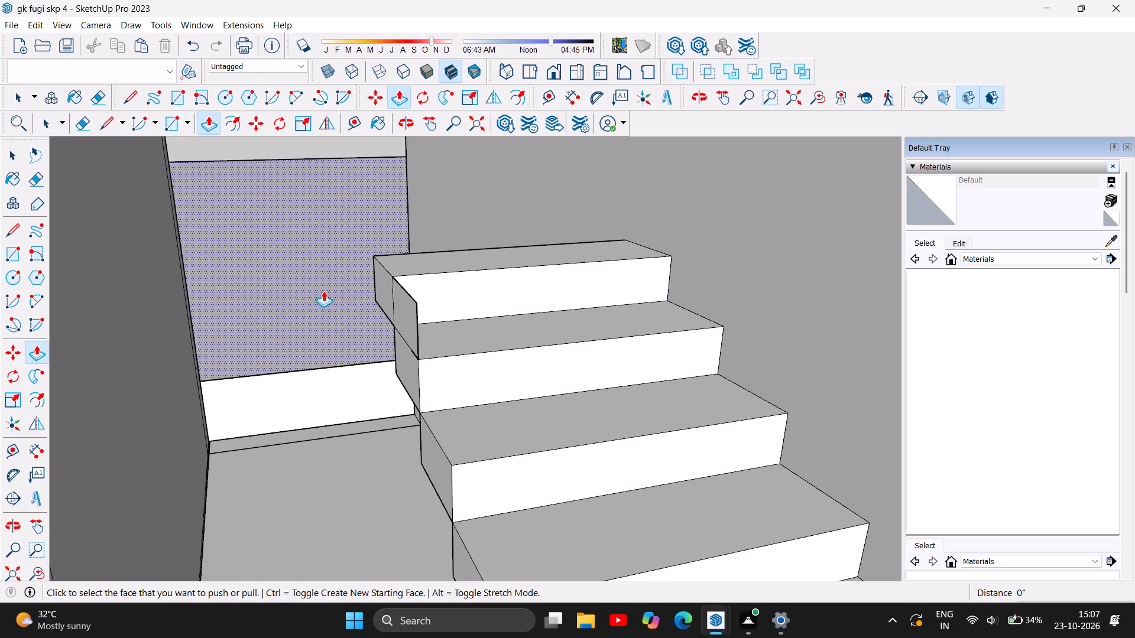
click(403, 314)
drag(400, 305, 400, 304)
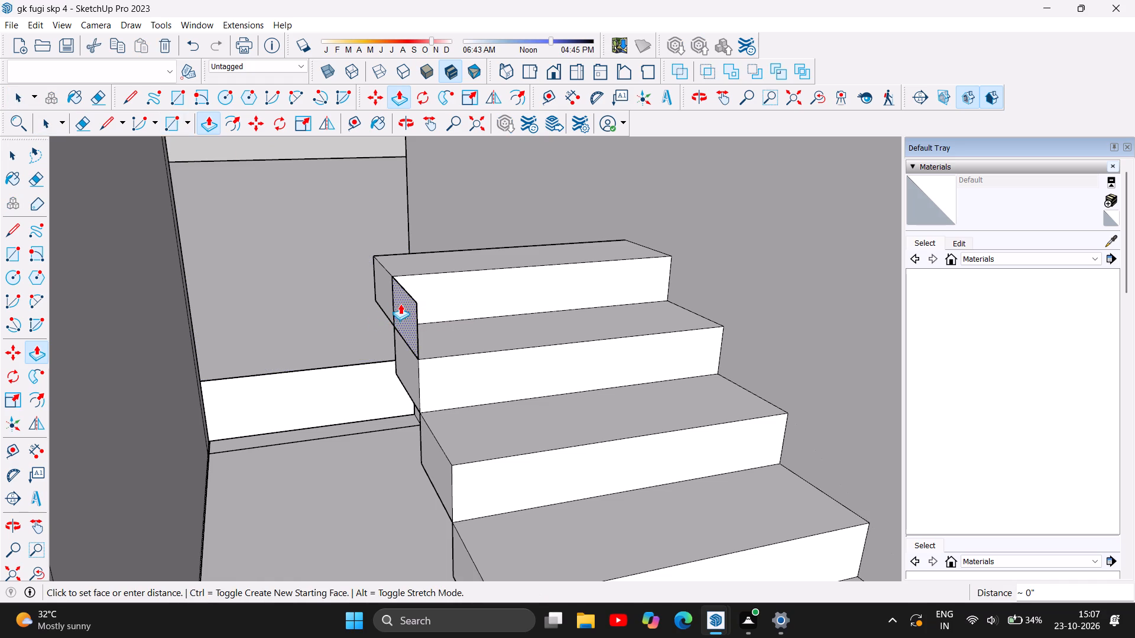
drag(400, 304, 380, 307)
click(404, 301)
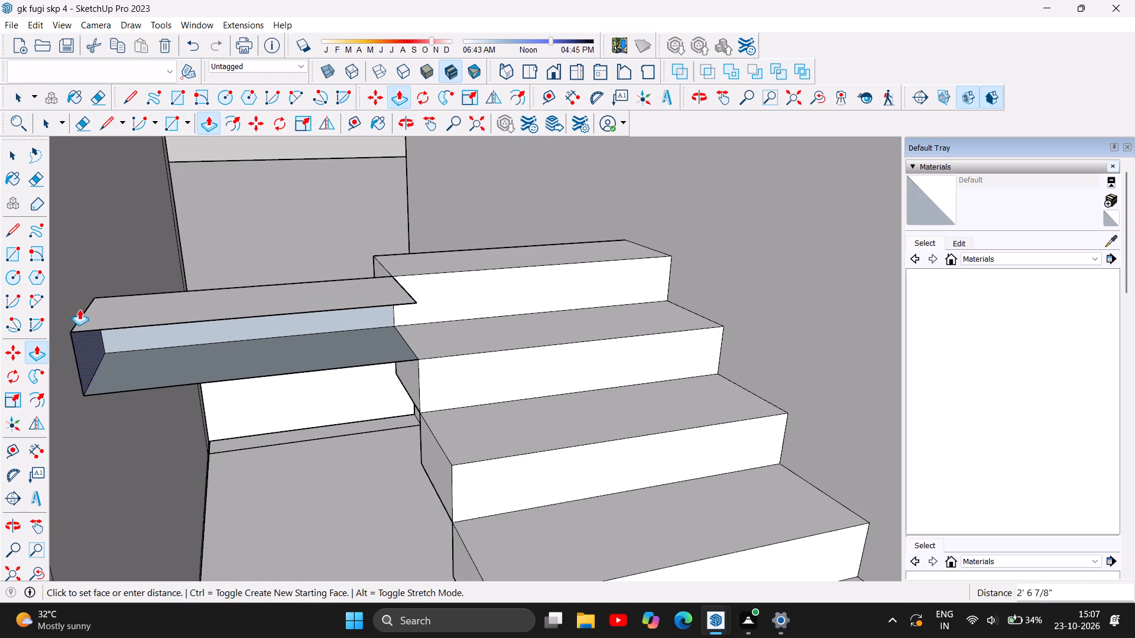
scroll(93, 303, down, 5)
scroll(129, 293, up, 1)
scroll(129, 293, down, 4)
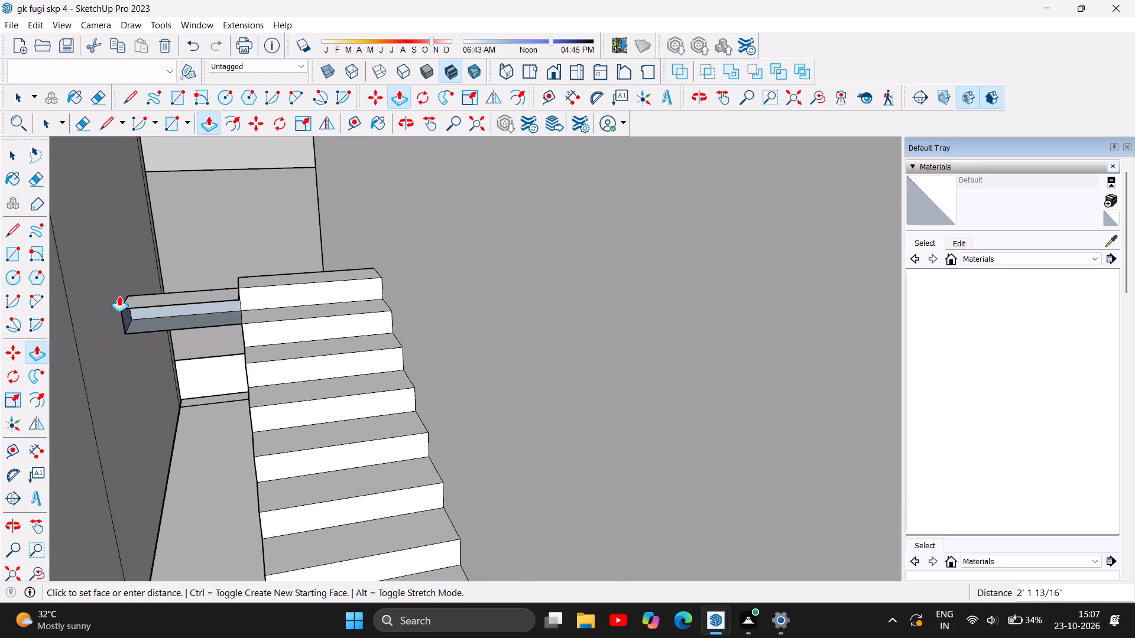
click(76, 293)
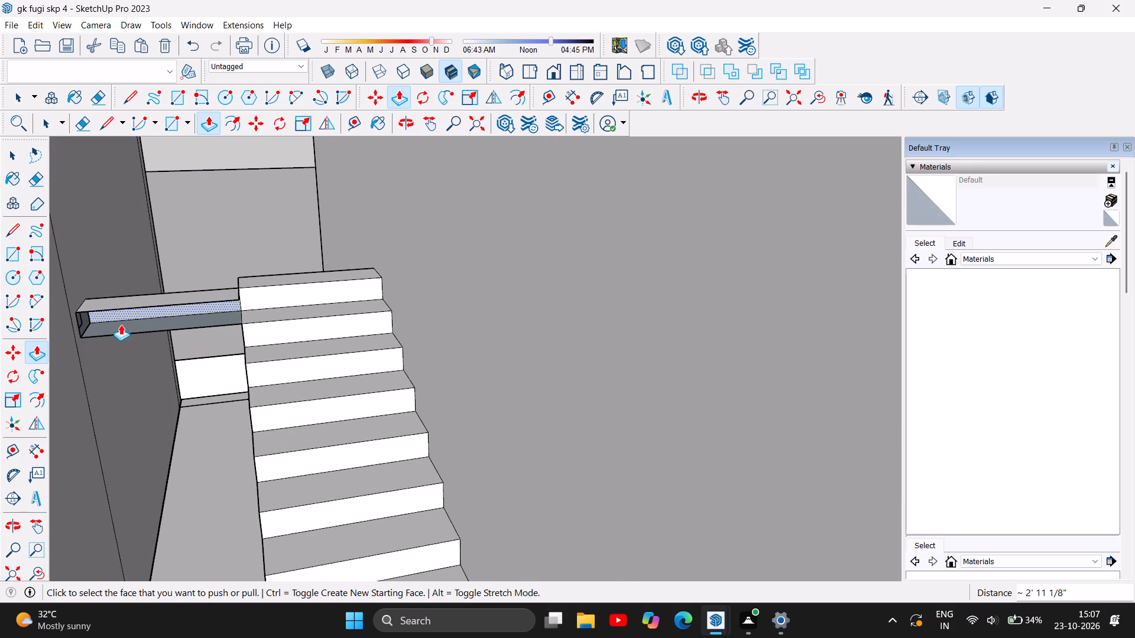
Push/Pull the open-fronted block's far end face about 3' 13/16" back towards the staircase.
scroll(83, 324, up, 6)
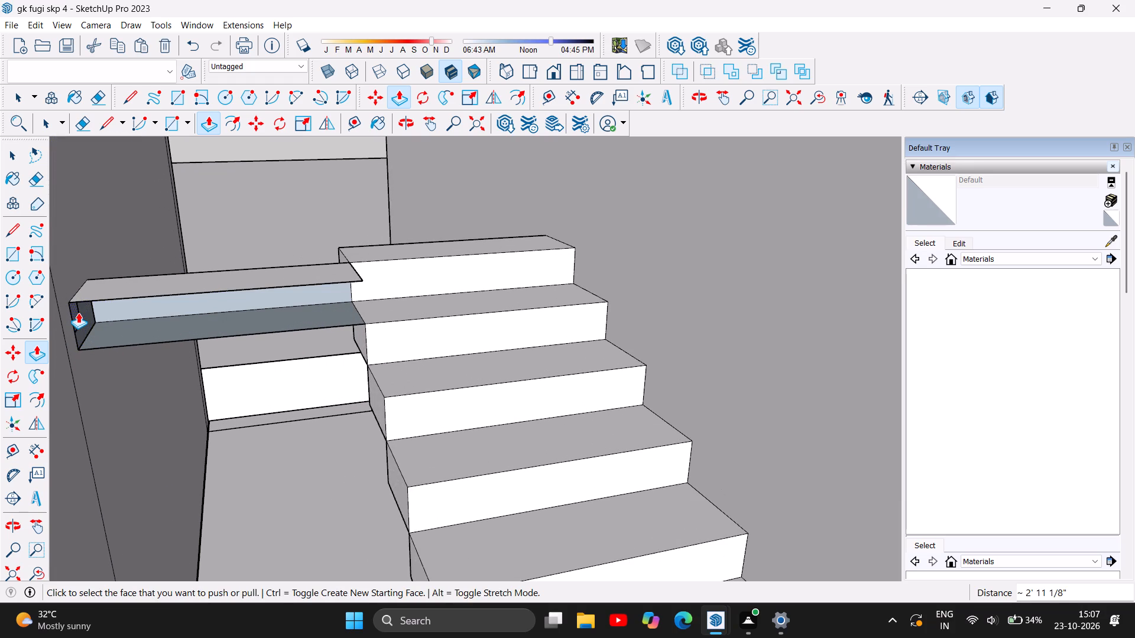
drag(78, 313, 95, 313)
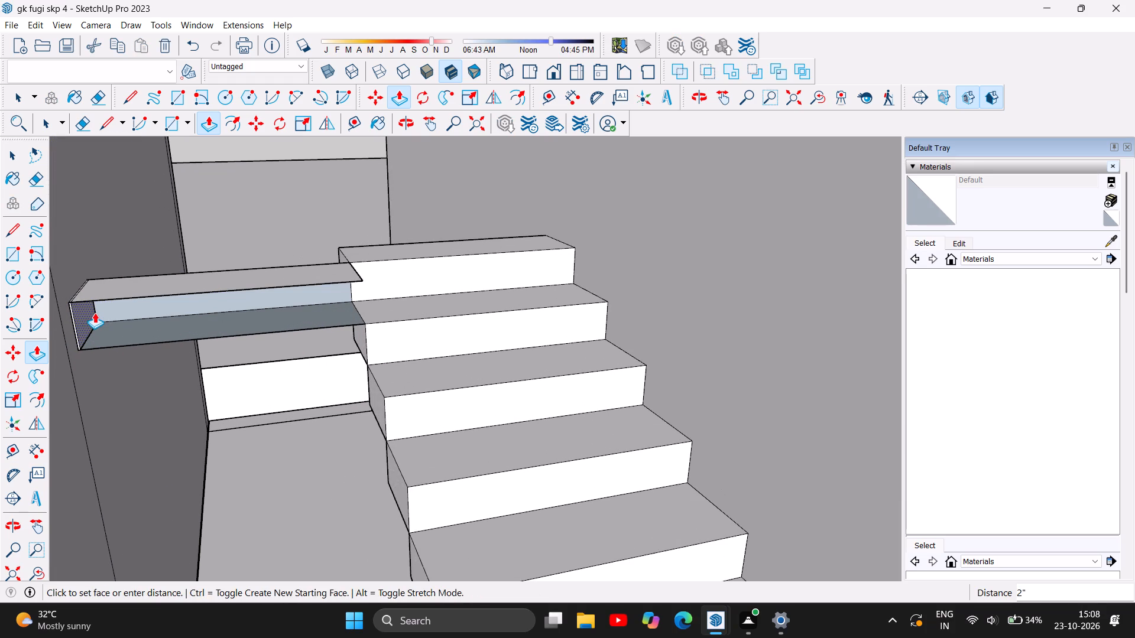
drag(95, 313, 96, 311)
drag(96, 311, 231, 293)
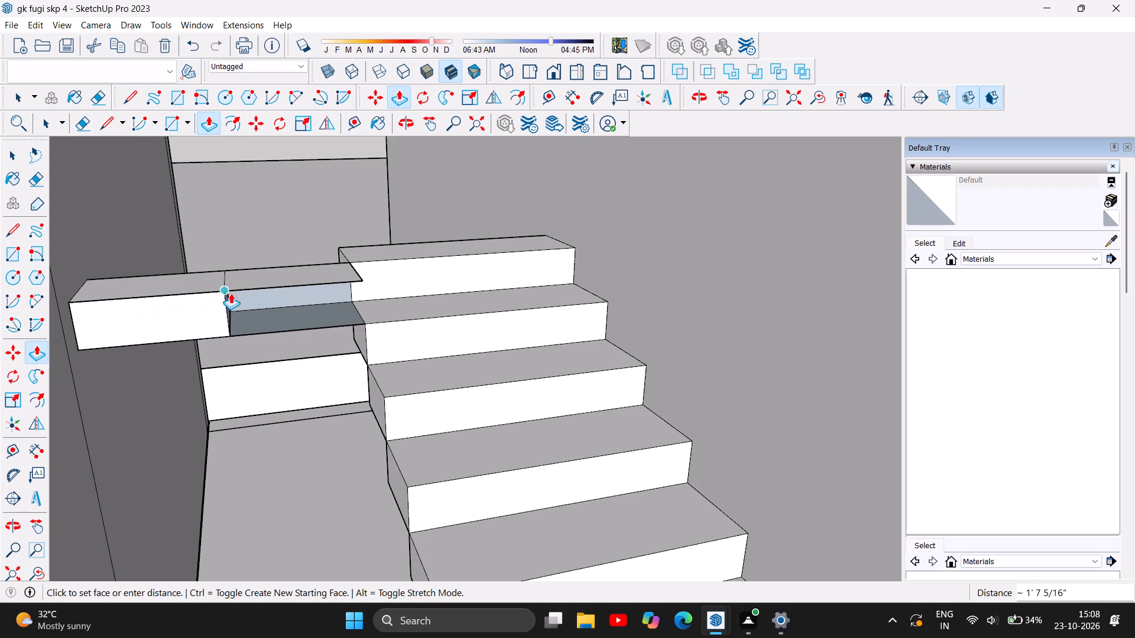
drag(231, 293, 353, 294)
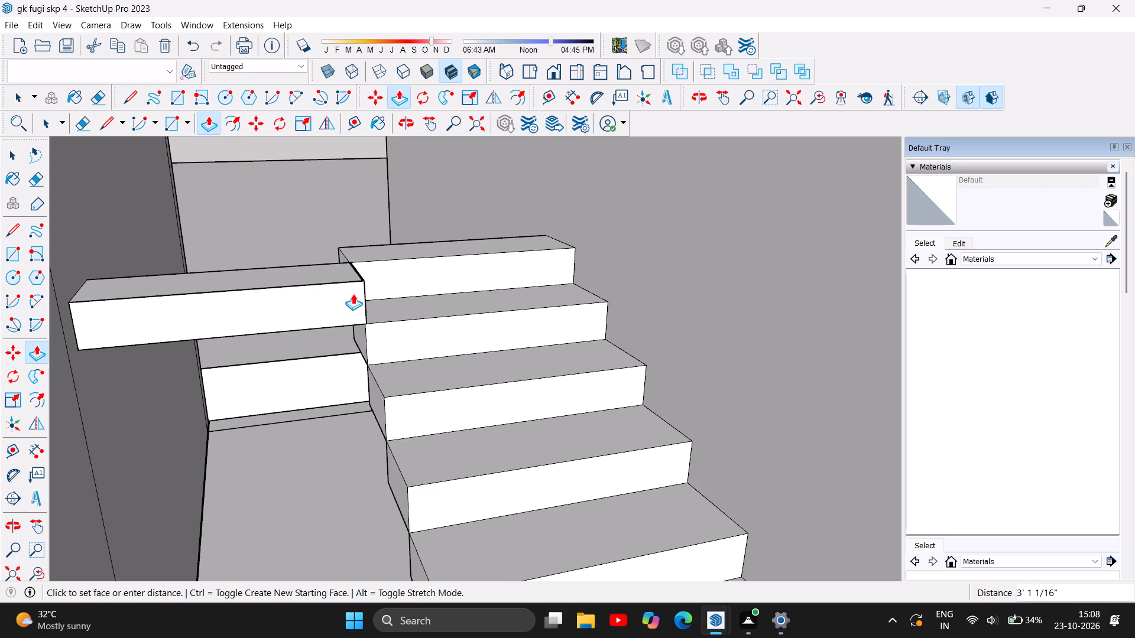
drag(353, 294, 352, 294)
drag(352, 294, 349, 296)
drag(349, 296, 353, 294)
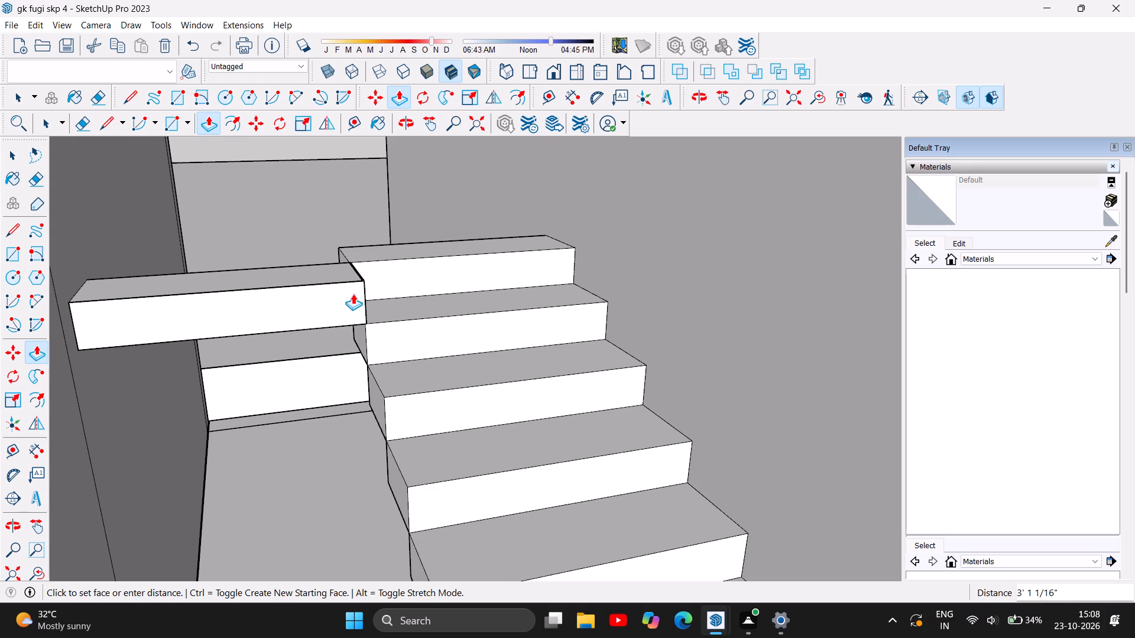
drag(353, 294, 351, 294)
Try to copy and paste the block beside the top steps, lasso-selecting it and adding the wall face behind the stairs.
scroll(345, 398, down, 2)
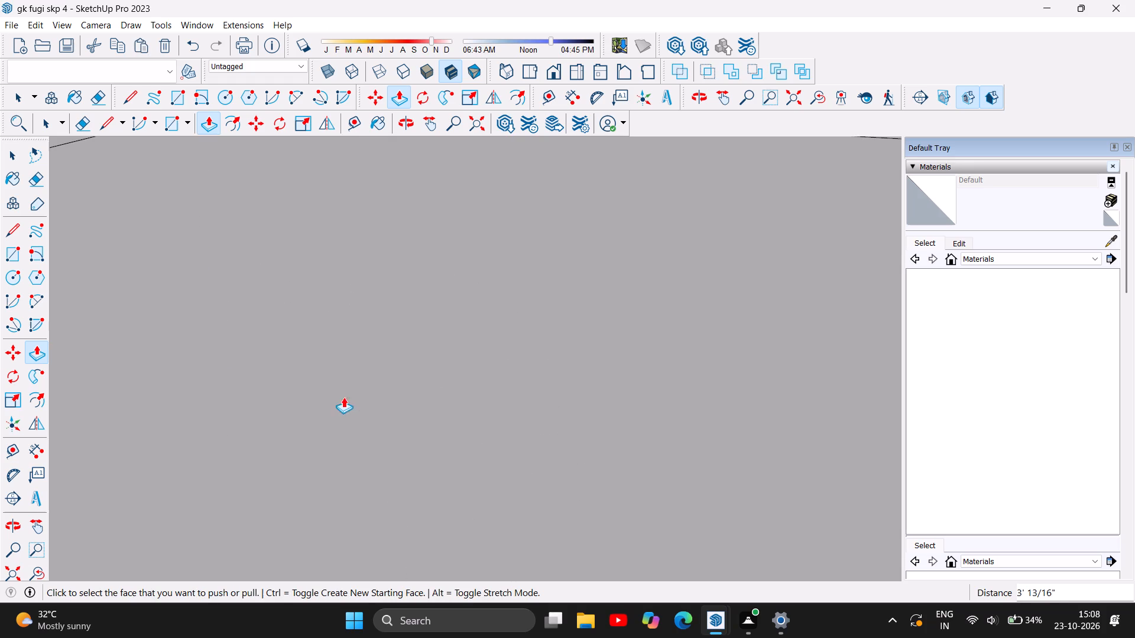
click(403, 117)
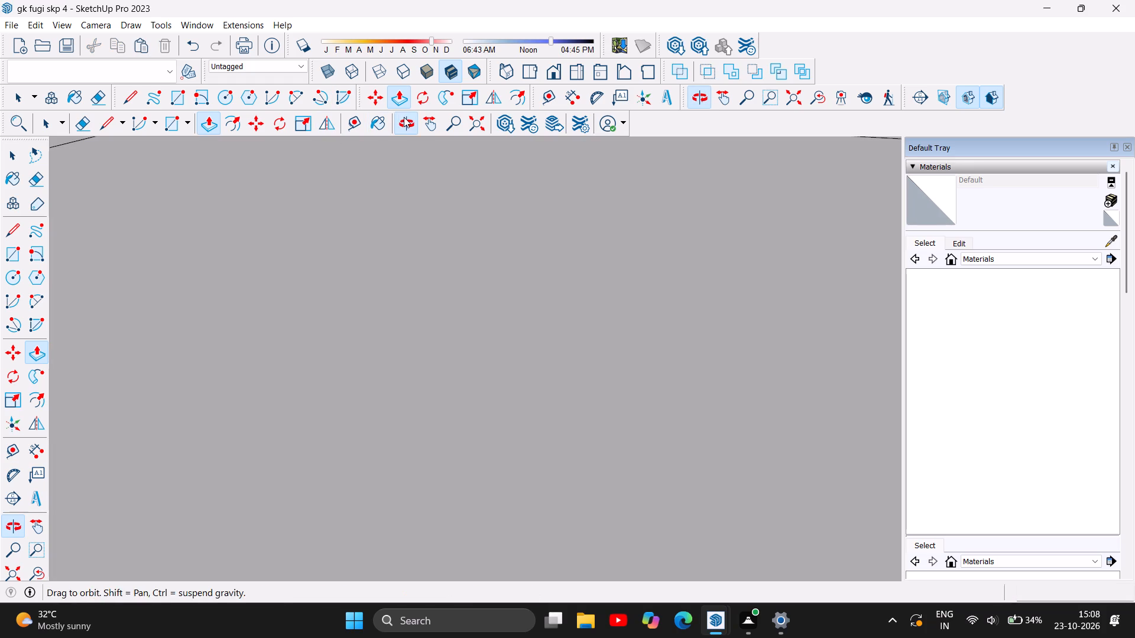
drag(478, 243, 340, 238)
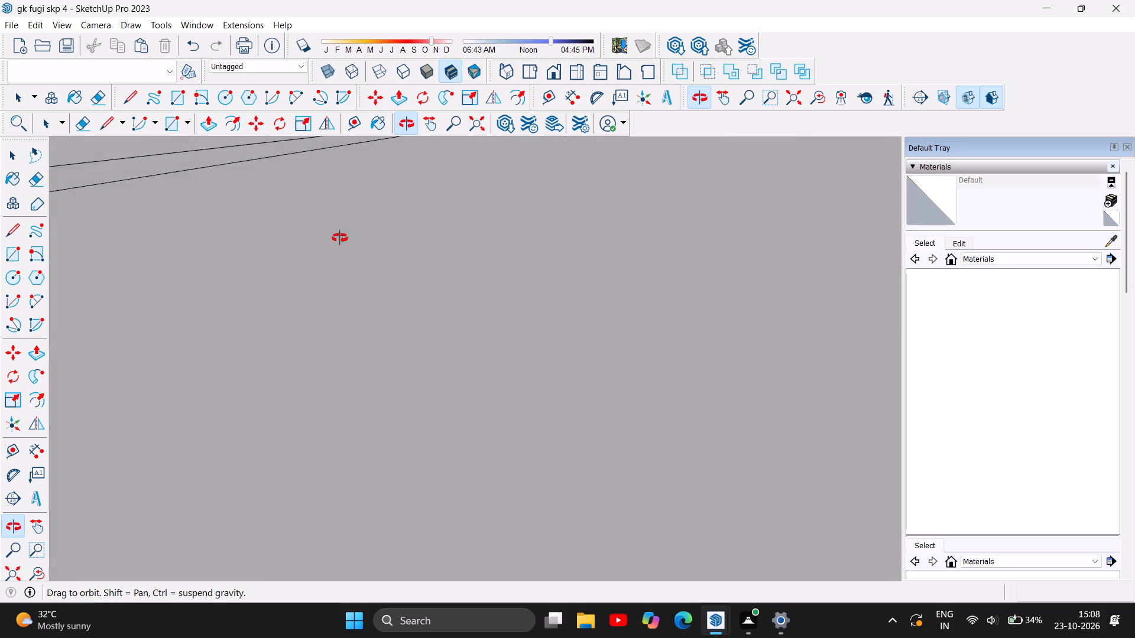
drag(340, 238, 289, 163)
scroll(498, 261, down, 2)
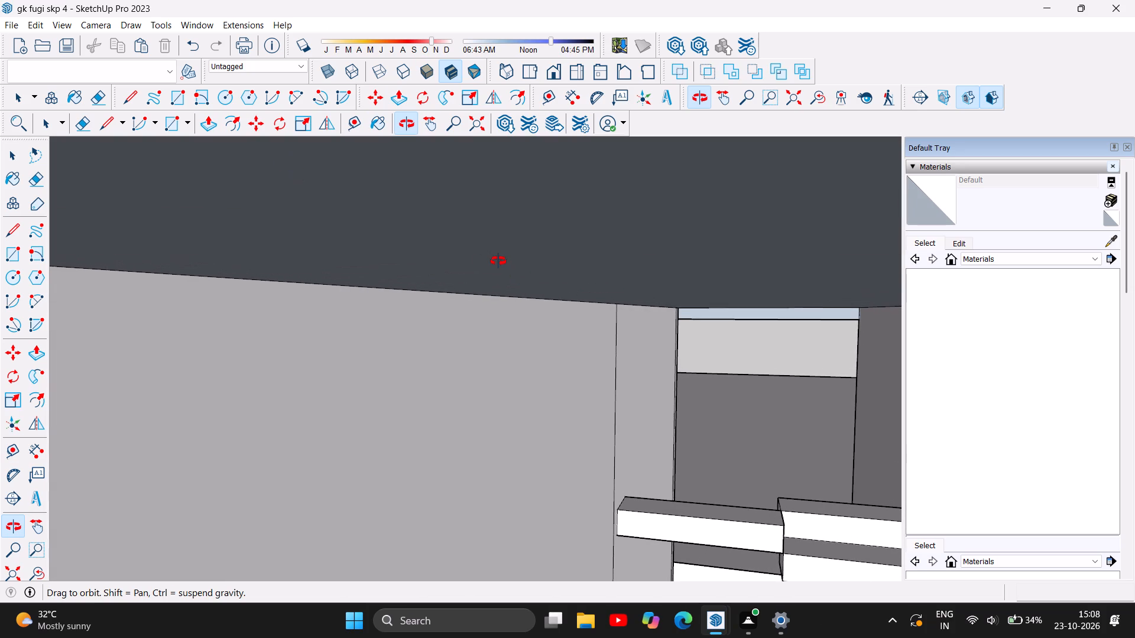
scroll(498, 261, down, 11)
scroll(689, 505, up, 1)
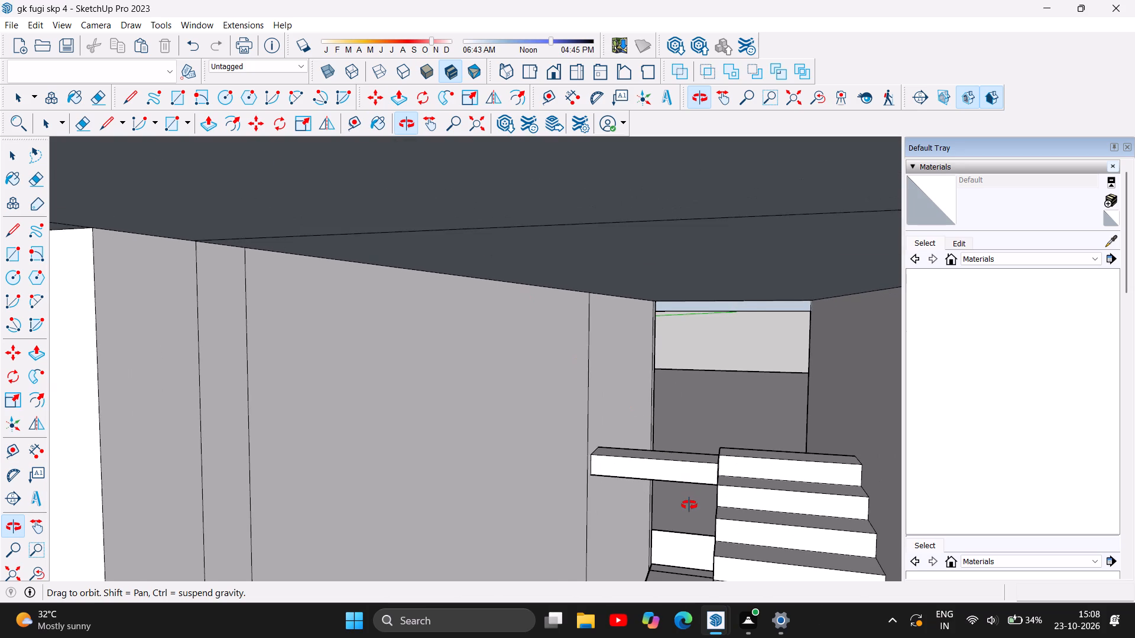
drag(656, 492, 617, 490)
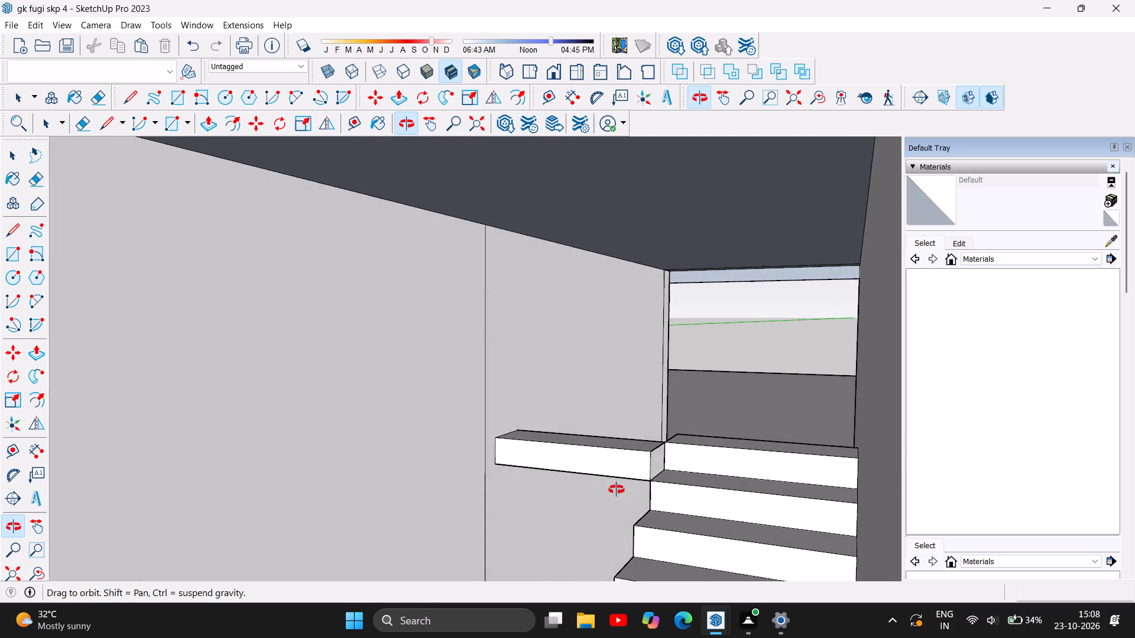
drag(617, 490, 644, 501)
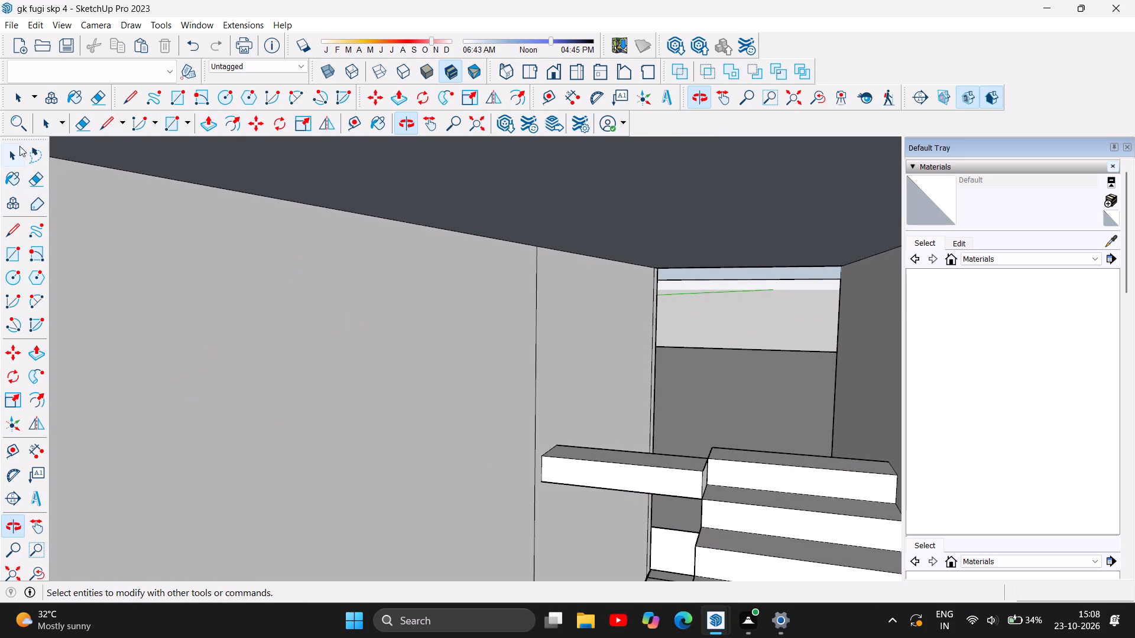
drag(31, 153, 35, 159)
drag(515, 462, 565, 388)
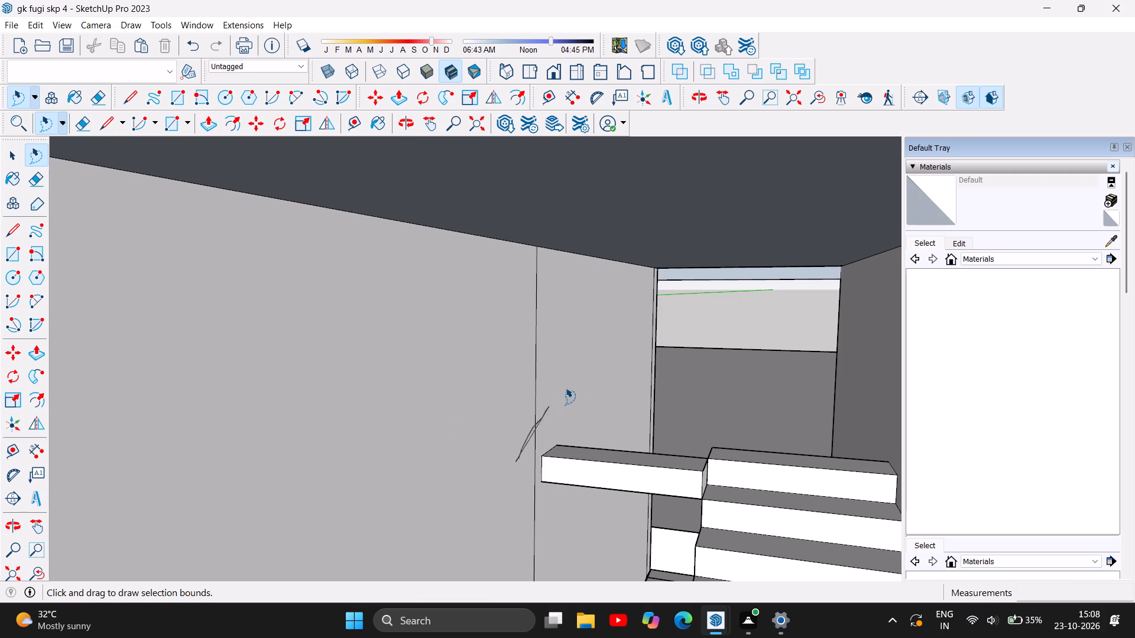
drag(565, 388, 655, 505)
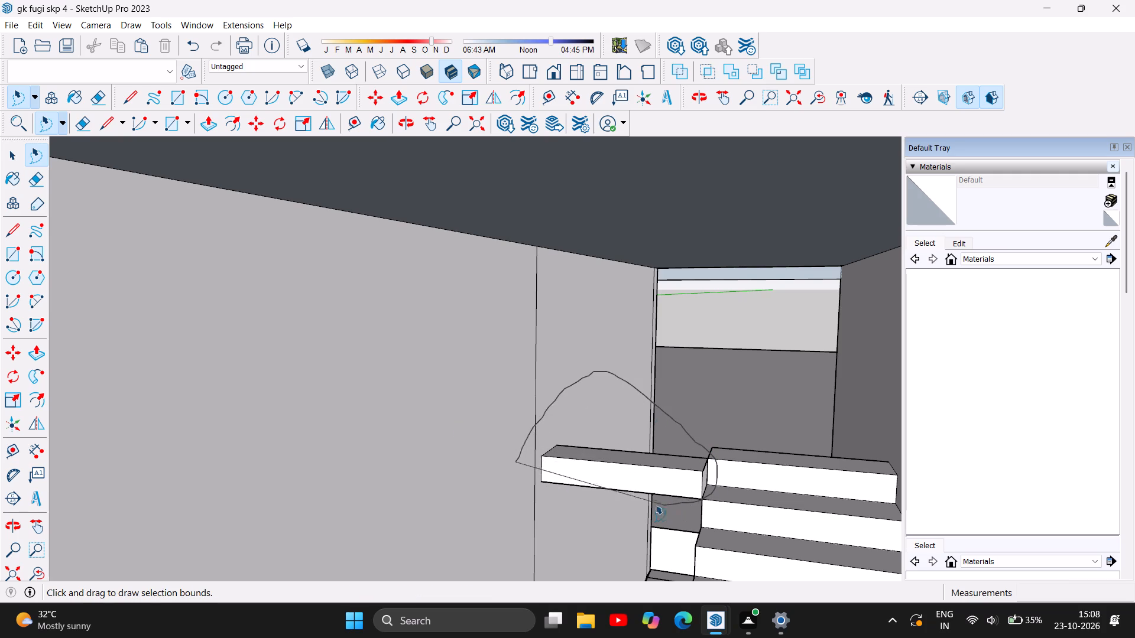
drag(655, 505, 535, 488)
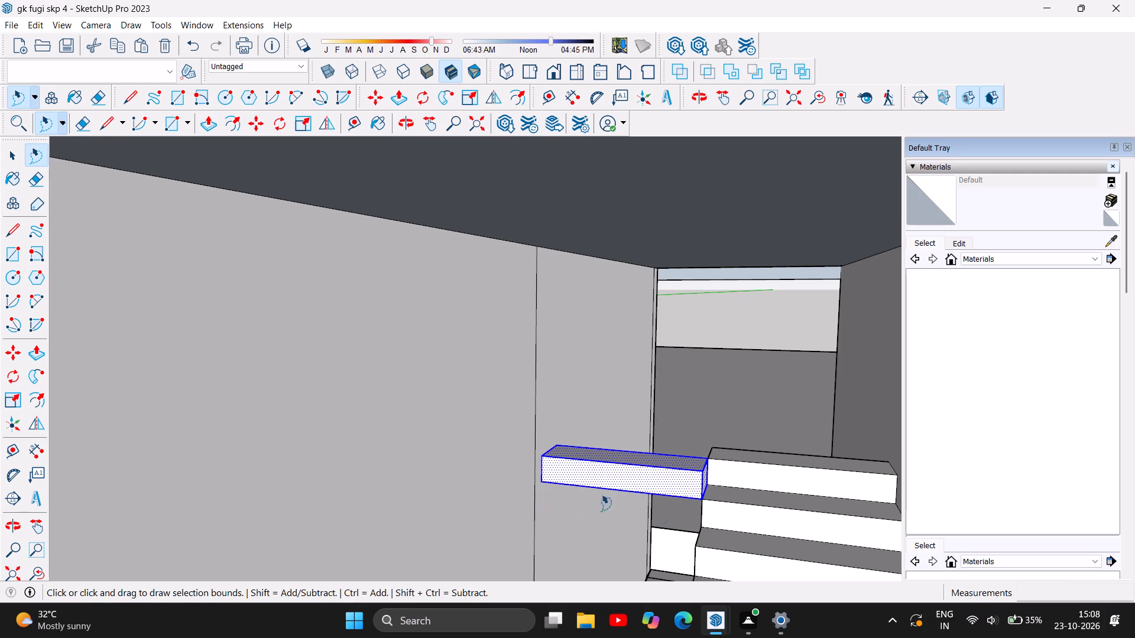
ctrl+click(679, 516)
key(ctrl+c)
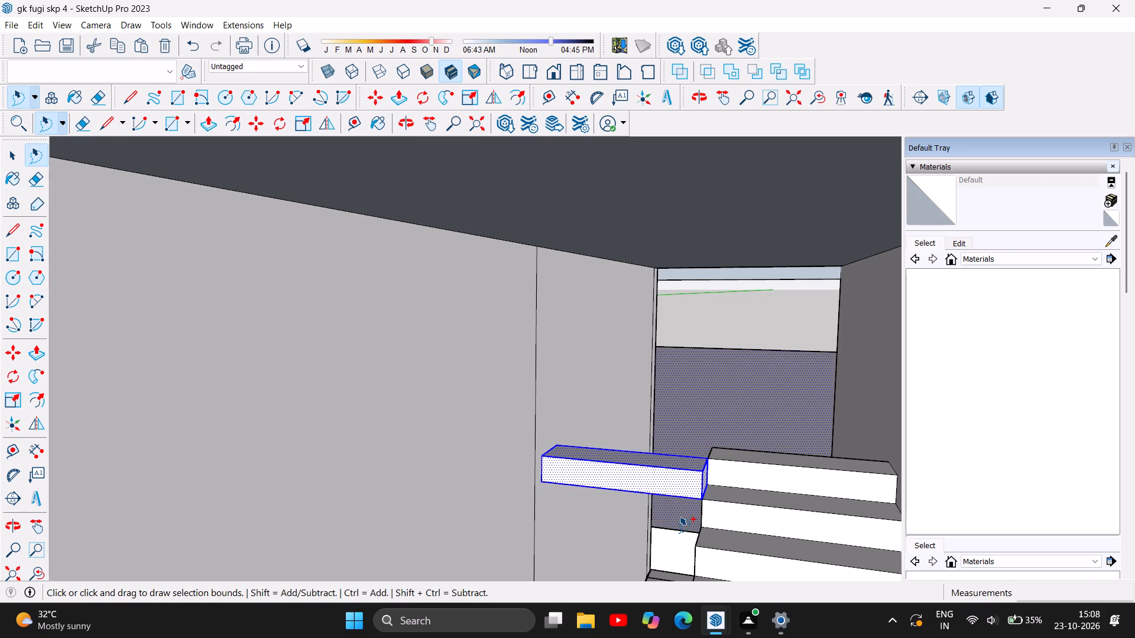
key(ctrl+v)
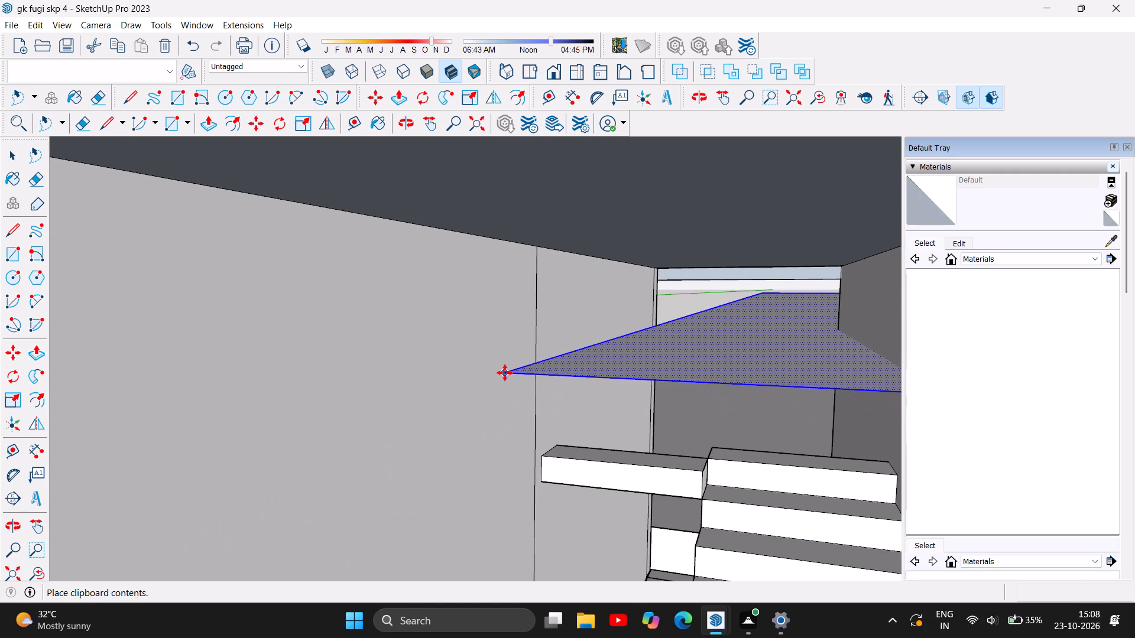
Undo the paste, the block's Push/Pull extrusions and the earlier edge and face deletions, restoring the original projecting block, and clear the selection.
key(ctrl+z)
key(ctrl+z)
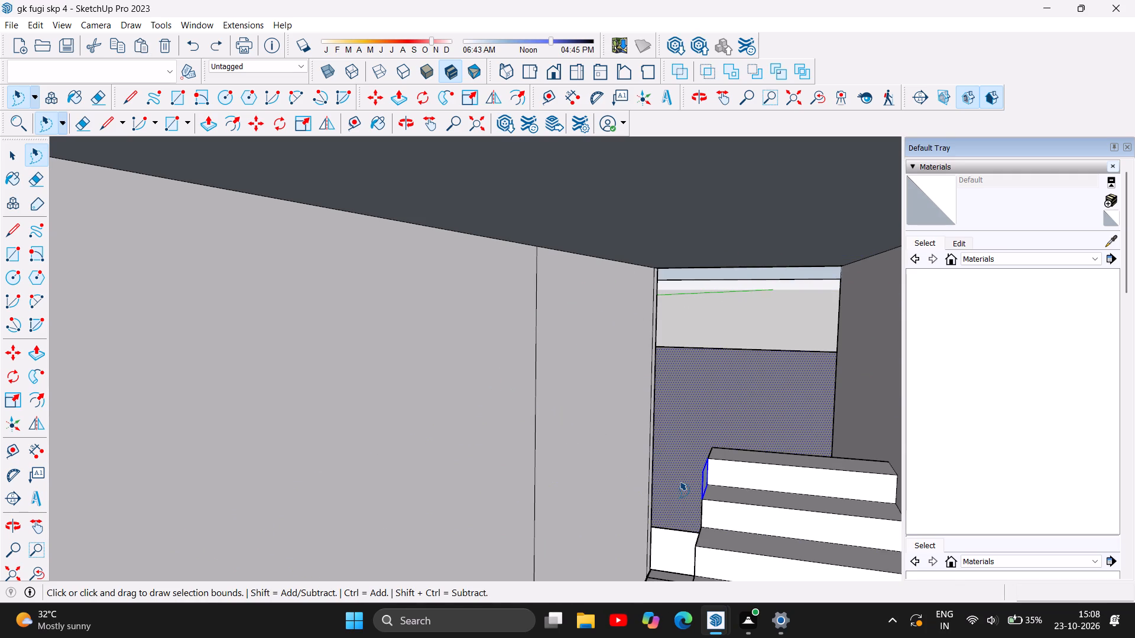
key(ctrl+z)
key(ctrl+z)
key(ctrl+z)
key(ctrl+z)
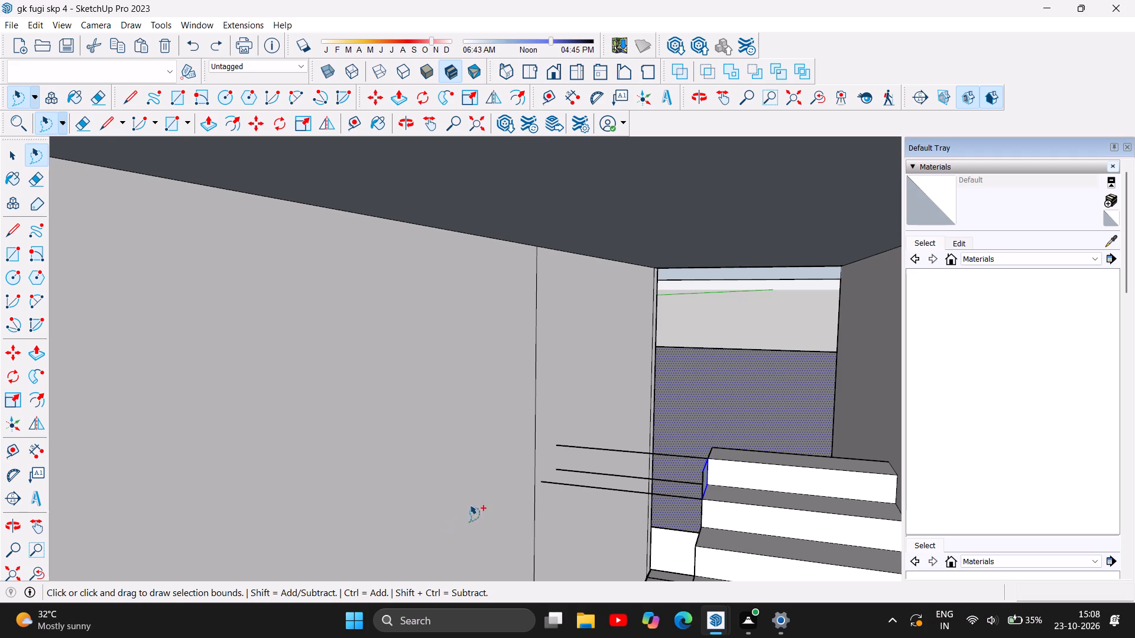
key(ctrl+z)
key(ctrl+z)
key(ctrl+z)
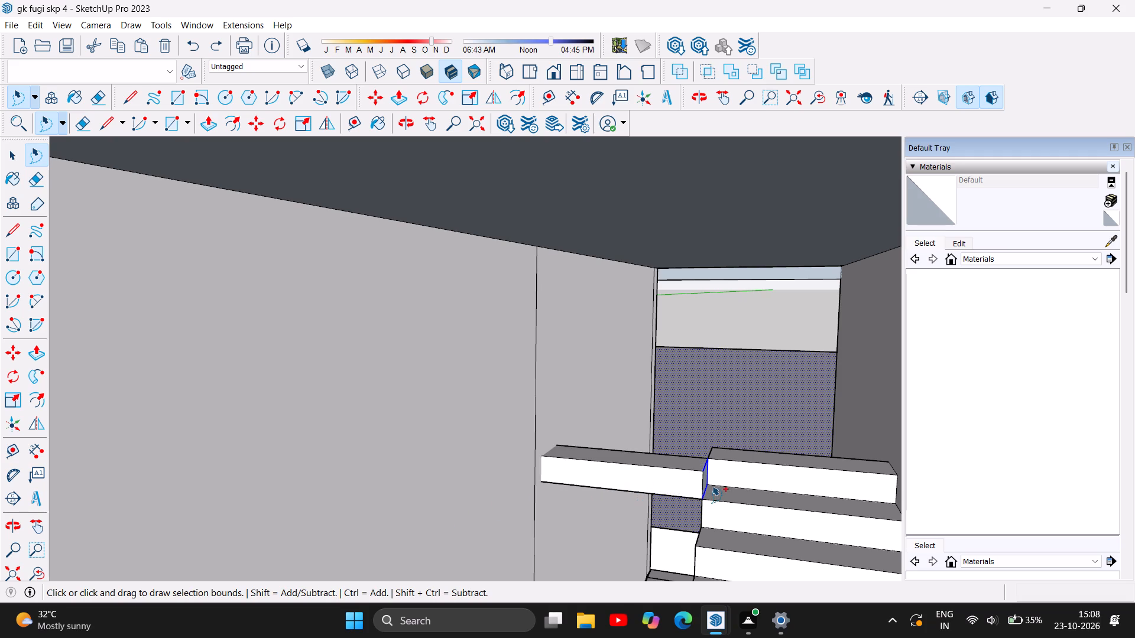
key(ctrl+z)
key(ctrl+z)
key(ctrl+z)
key(ctrl+z)
key(ctrl+z)
key(ctrl+z)
key(ctrl+z)
key(ctrl+z)
key(ctrl+z)
key(ctrl+z)
click(763, 320)
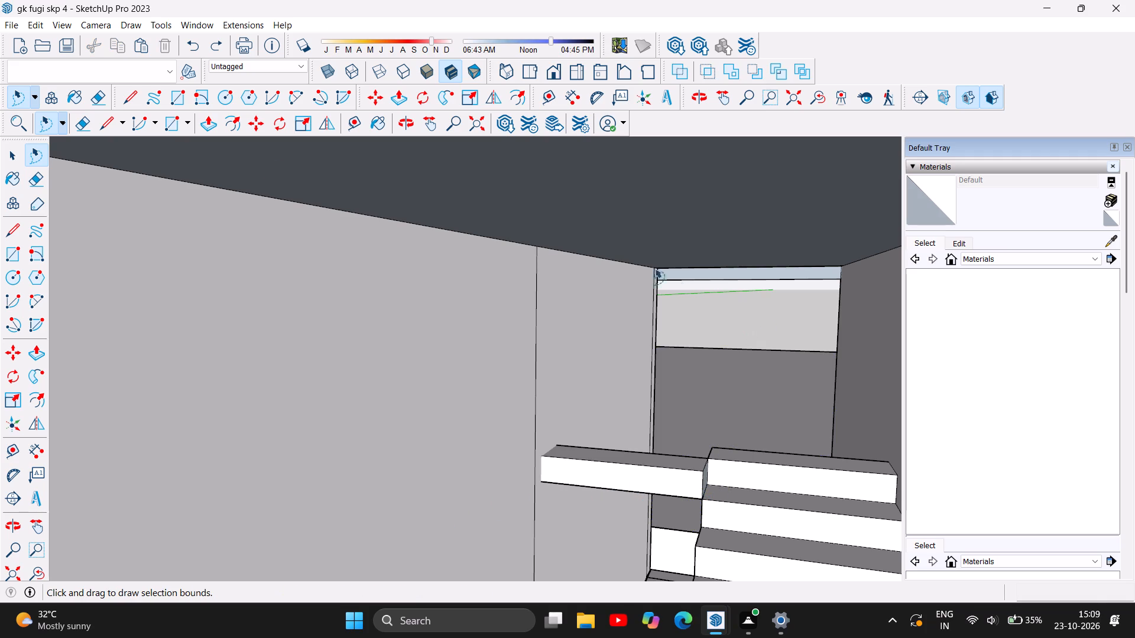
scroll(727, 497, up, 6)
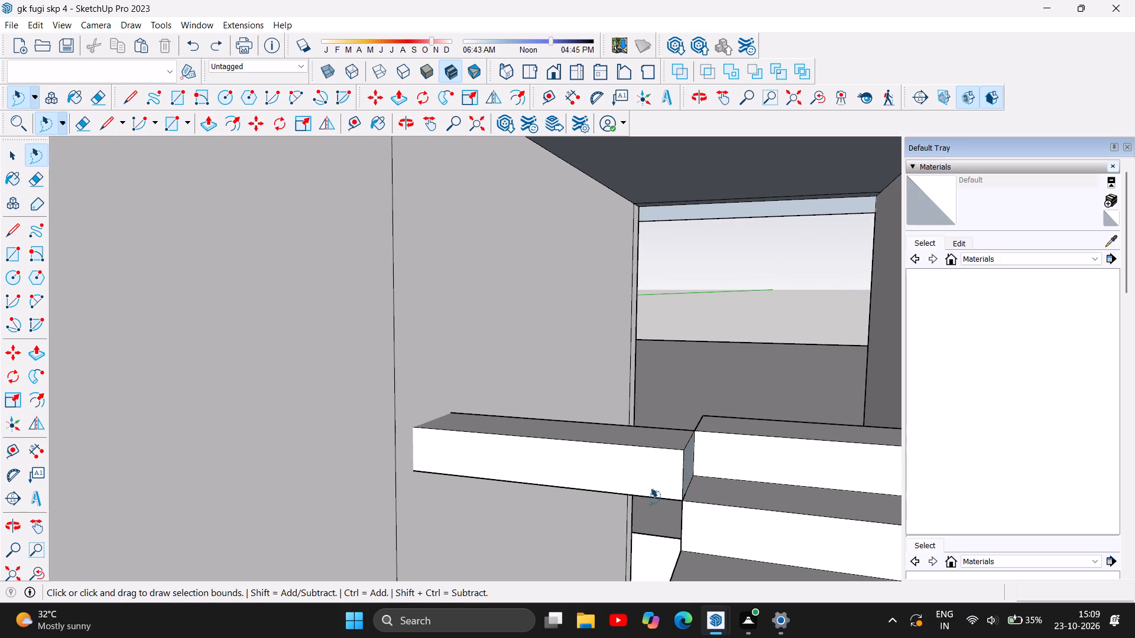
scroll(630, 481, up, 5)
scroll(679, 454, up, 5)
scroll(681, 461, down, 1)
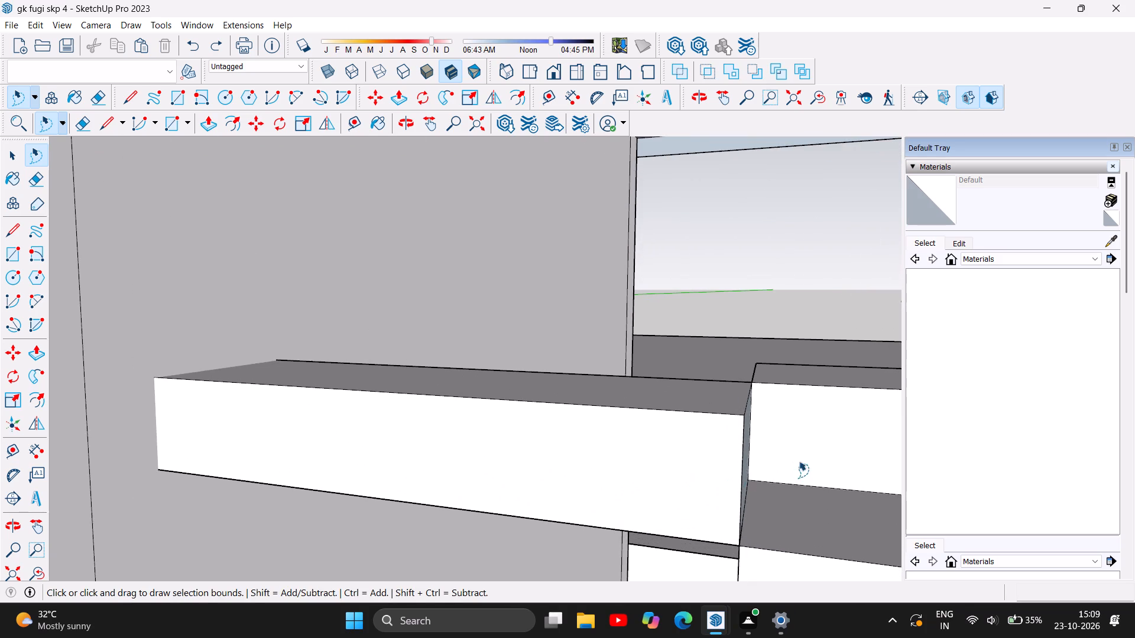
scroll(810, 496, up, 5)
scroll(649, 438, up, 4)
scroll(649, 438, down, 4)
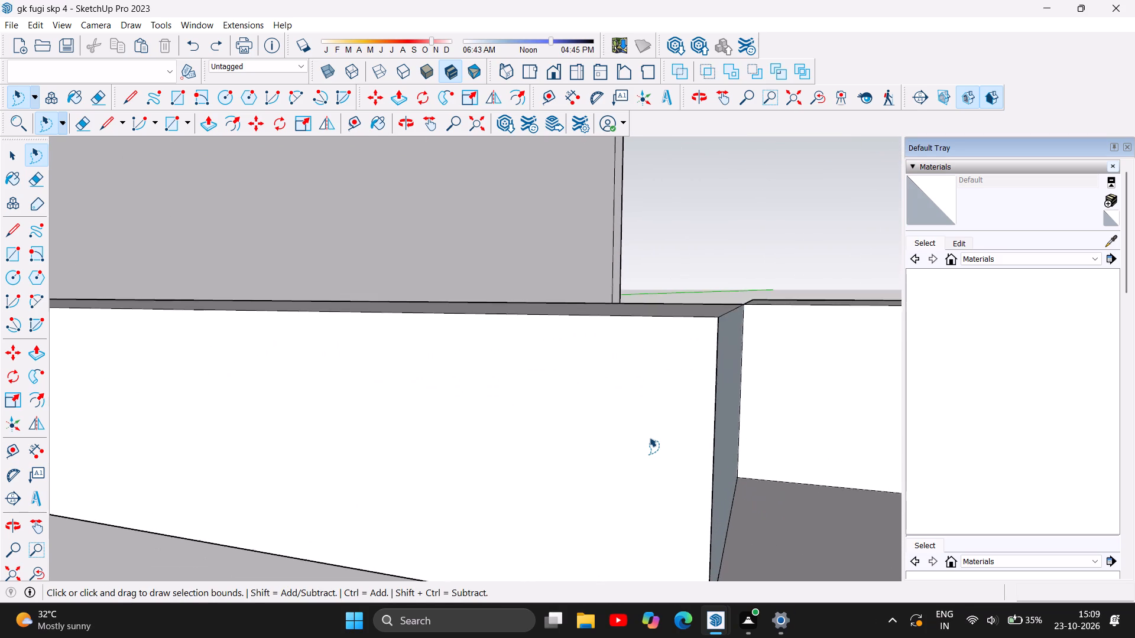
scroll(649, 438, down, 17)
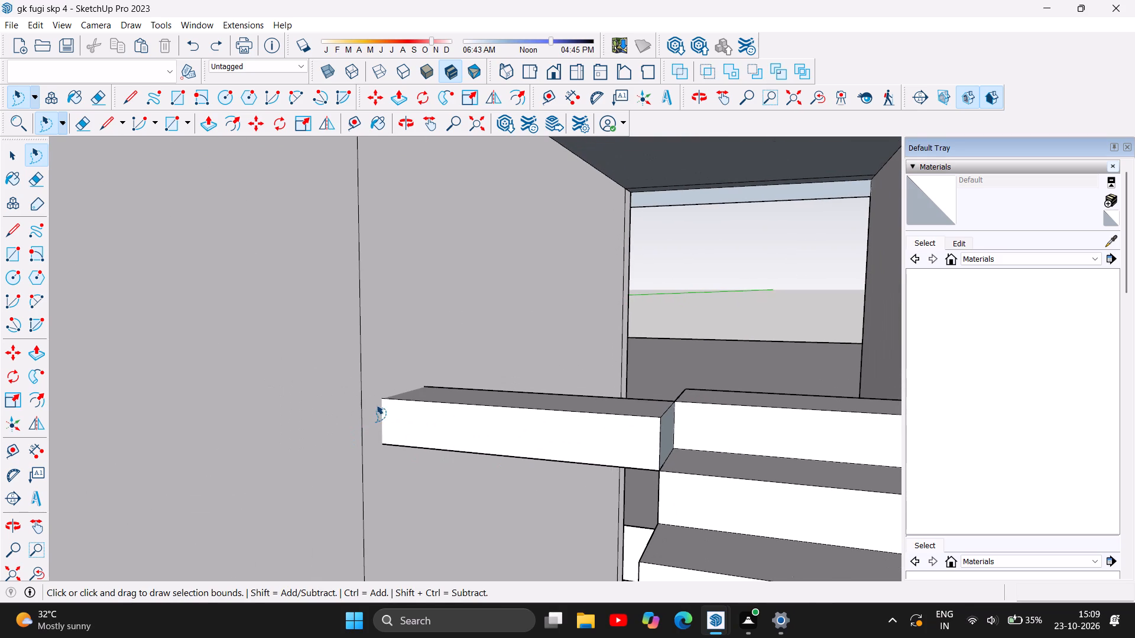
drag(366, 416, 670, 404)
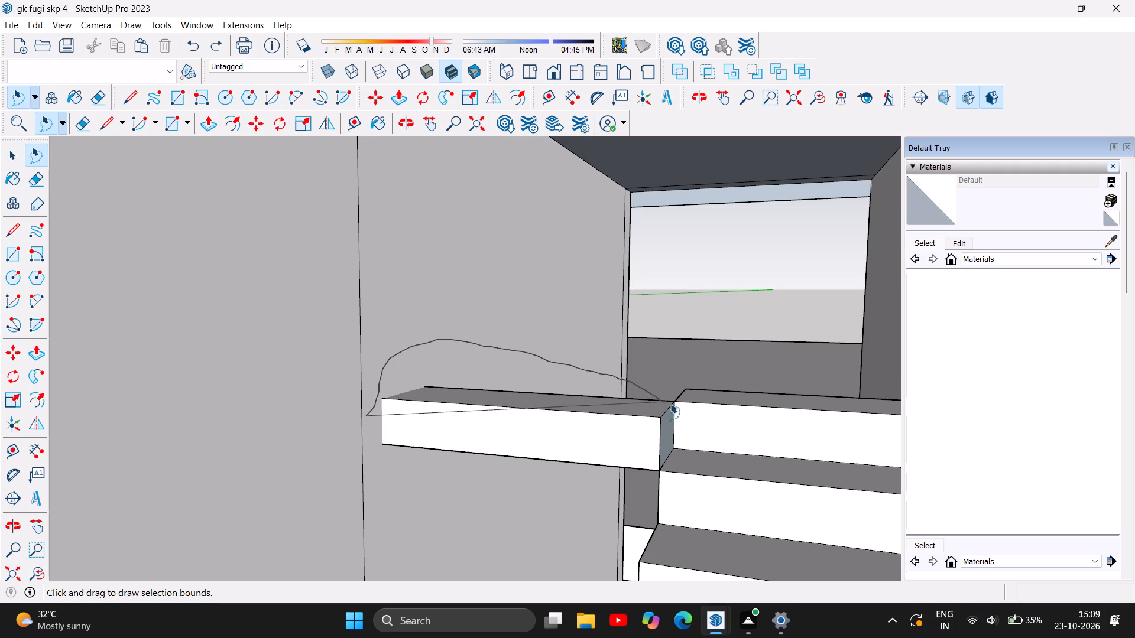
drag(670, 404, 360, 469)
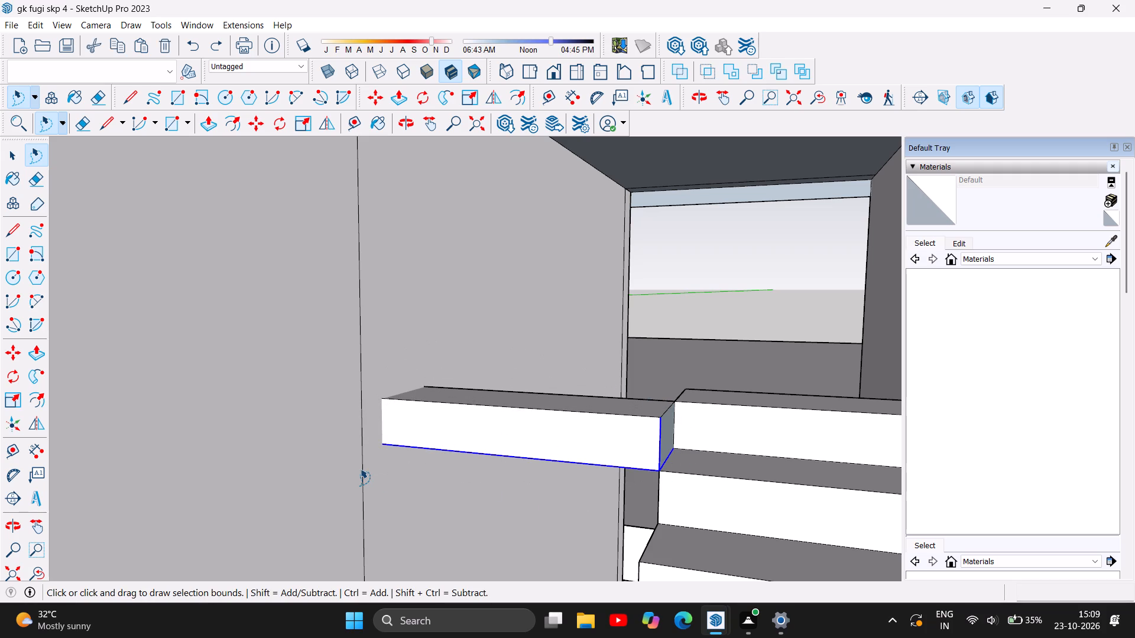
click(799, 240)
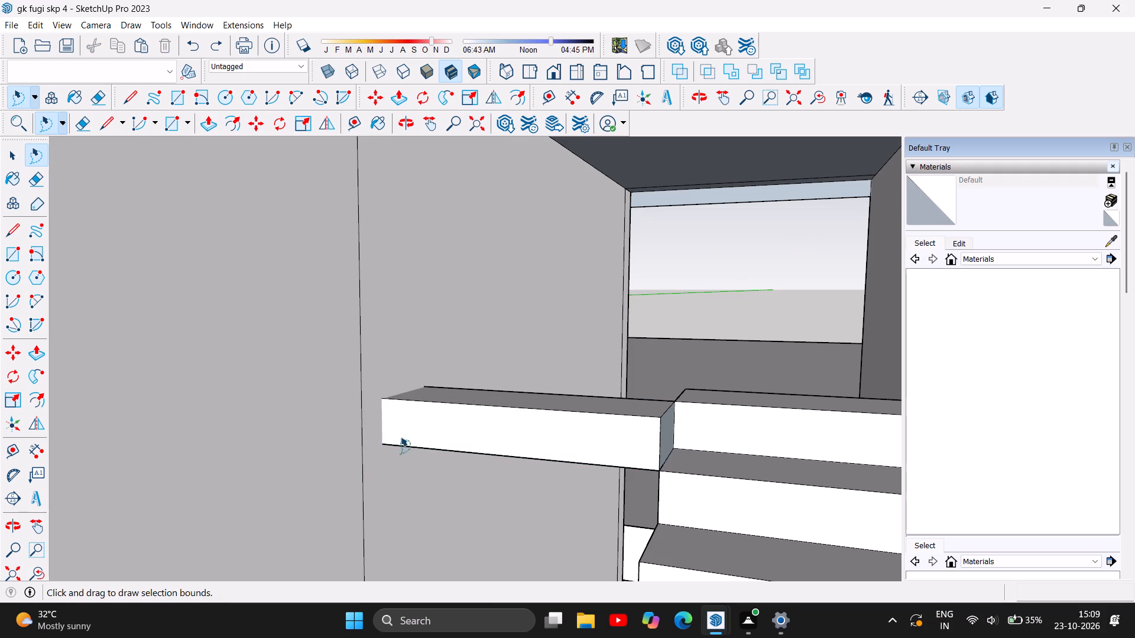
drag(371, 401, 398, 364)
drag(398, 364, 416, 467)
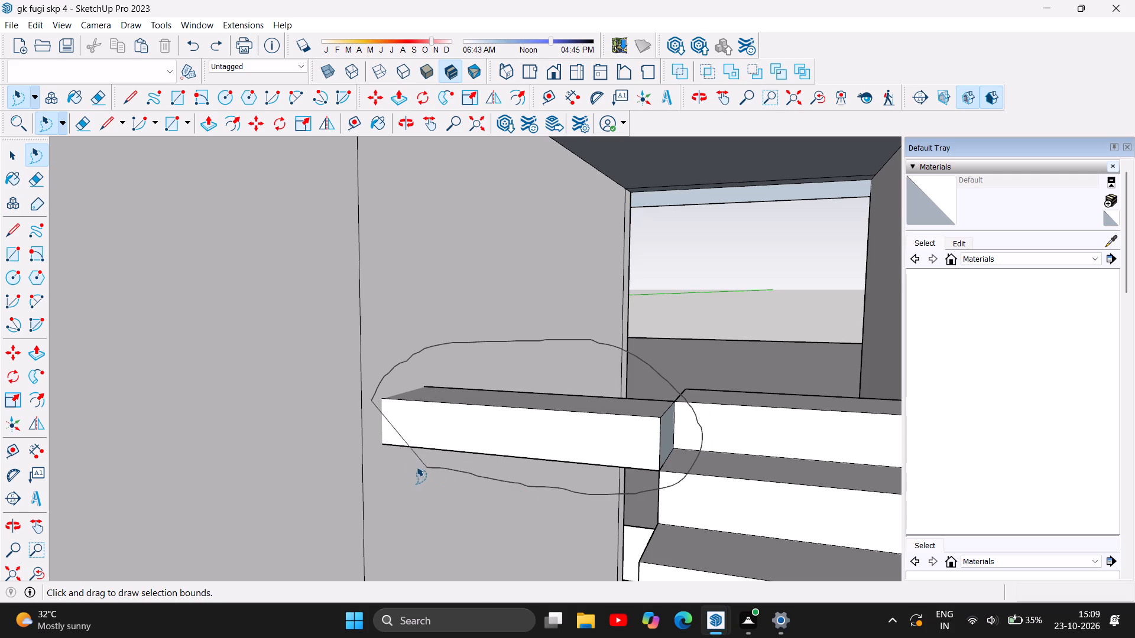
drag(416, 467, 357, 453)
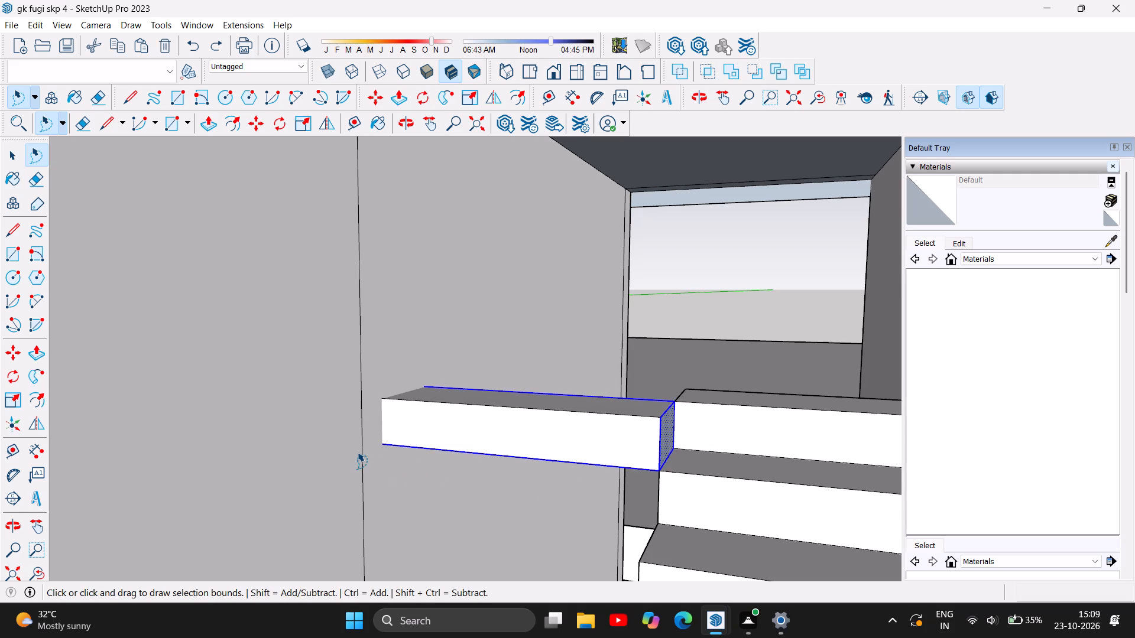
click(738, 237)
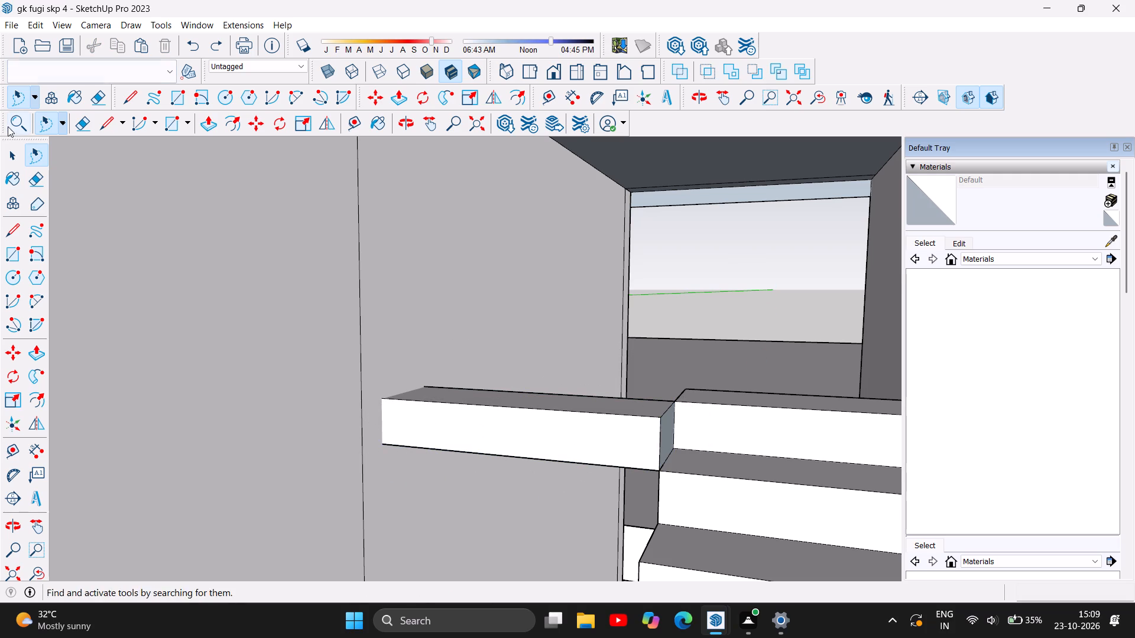
Delete the lower front and lower back long edges of the block projecting beside the top steps.
click(19, 160)
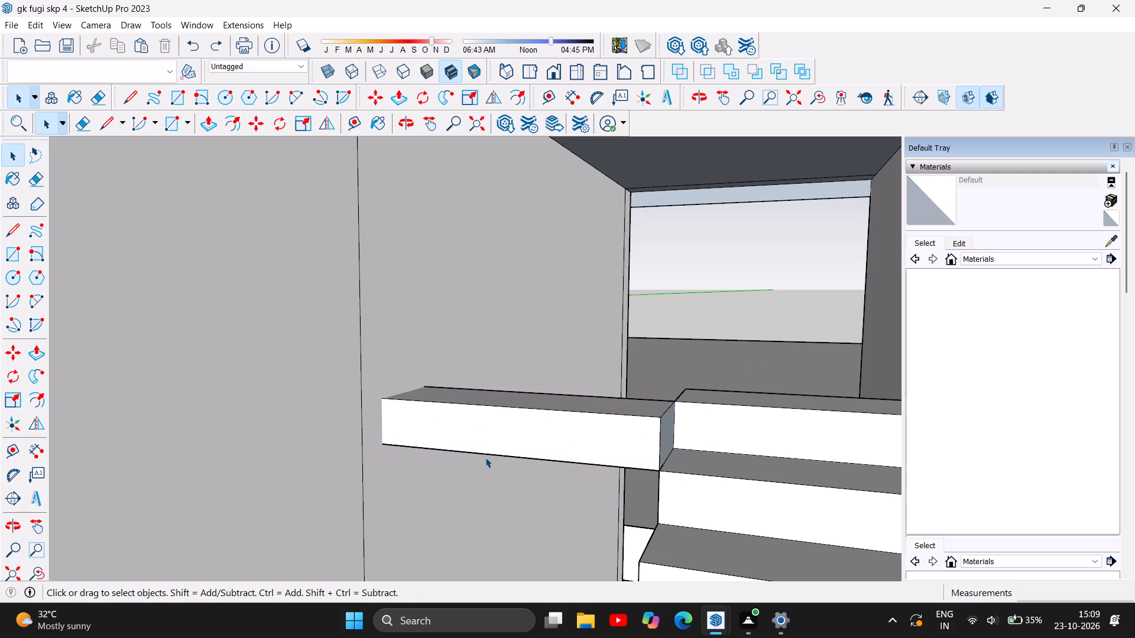
click(485, 457)
click(492, 458)
click(495, 456)
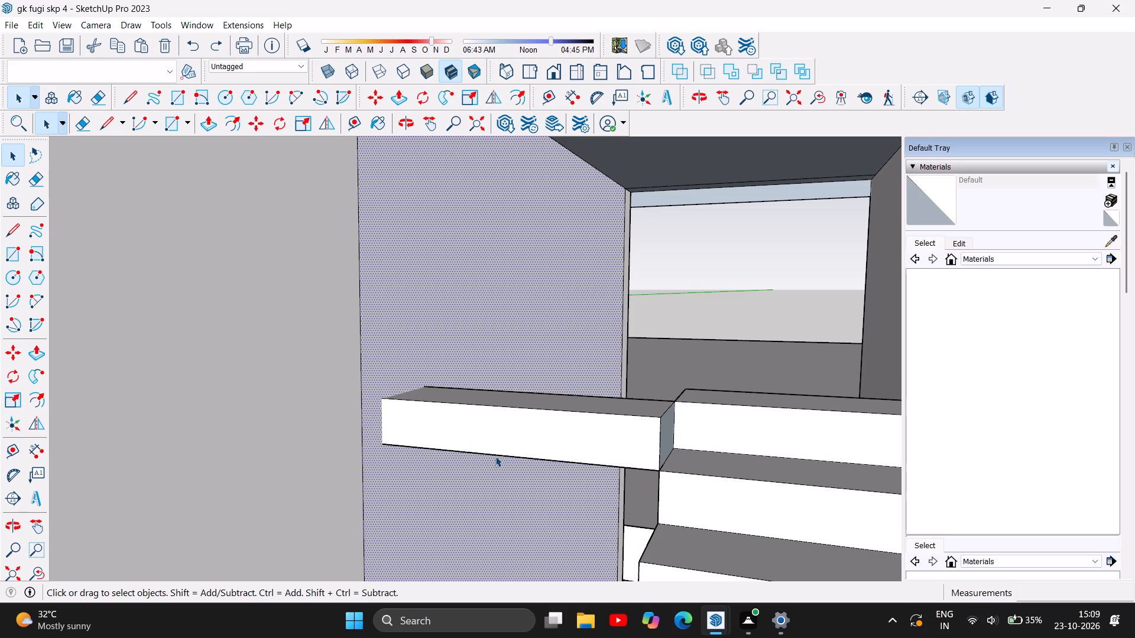
key(Delete)
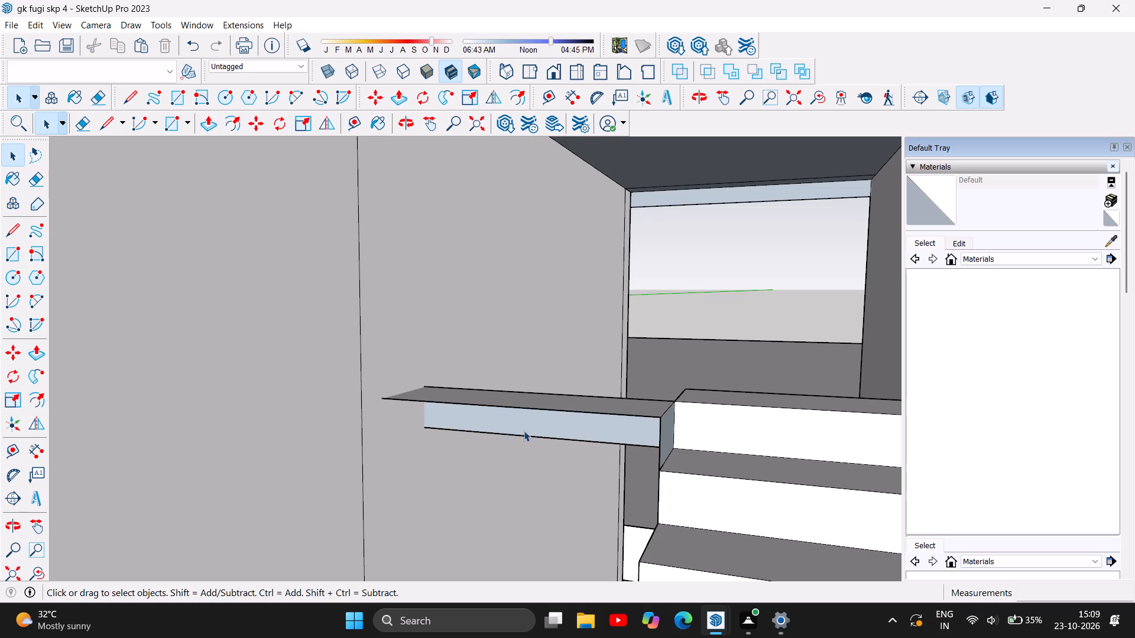
click(531, 438)
key(Delete)
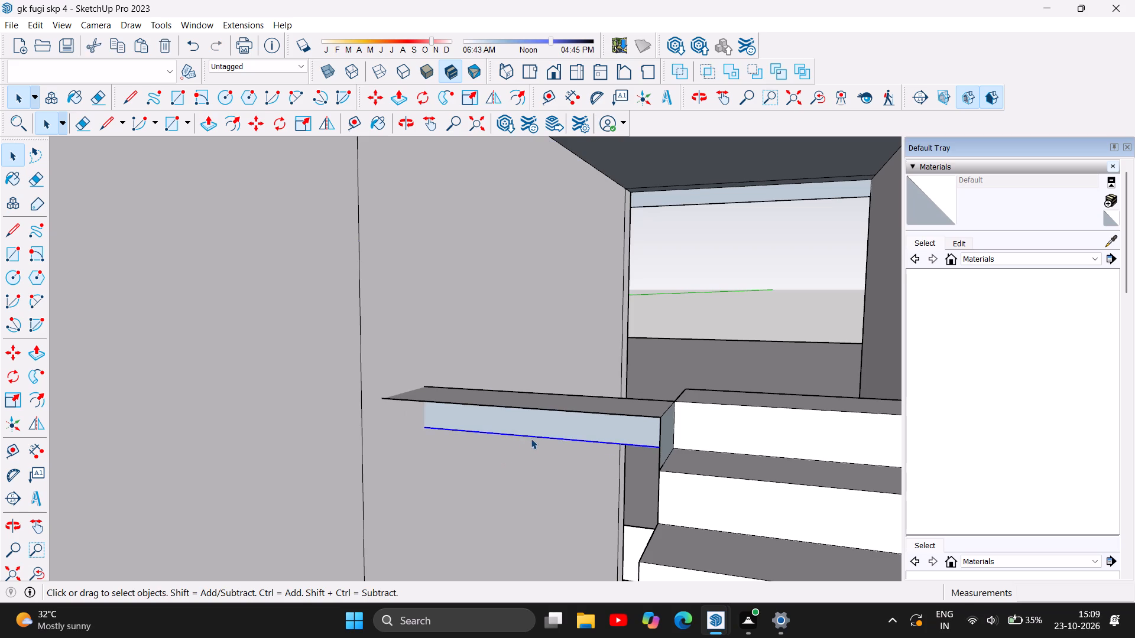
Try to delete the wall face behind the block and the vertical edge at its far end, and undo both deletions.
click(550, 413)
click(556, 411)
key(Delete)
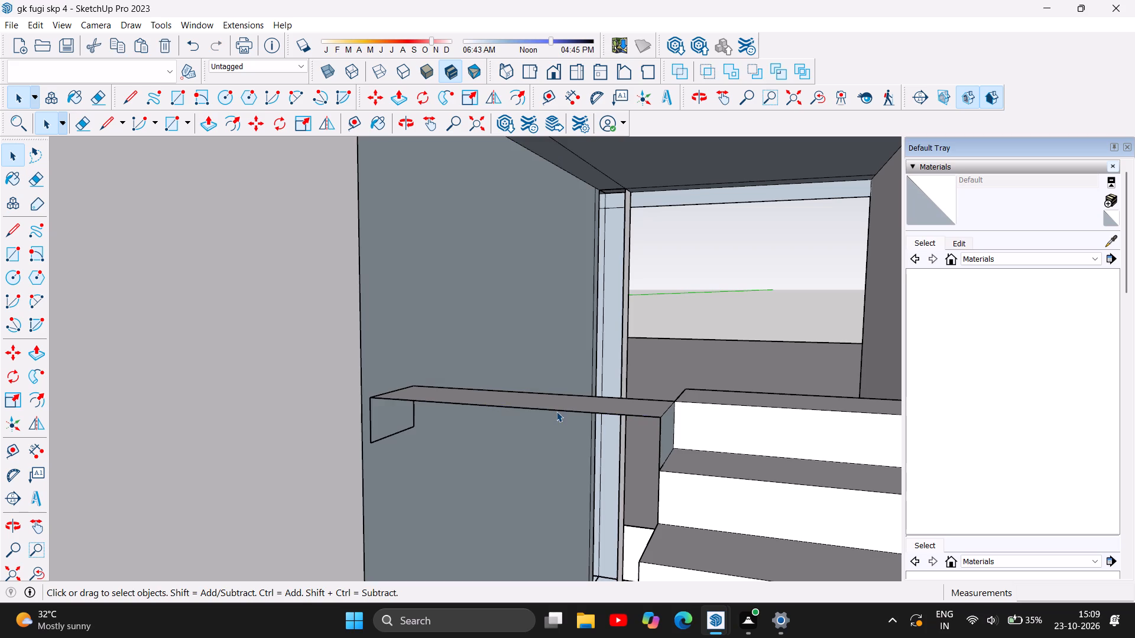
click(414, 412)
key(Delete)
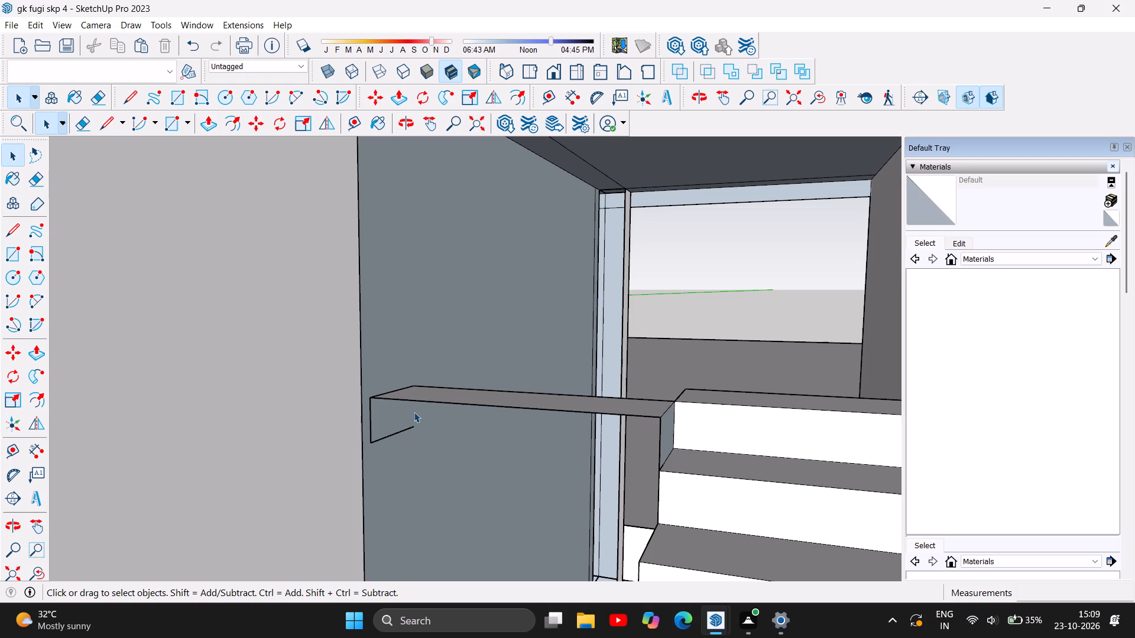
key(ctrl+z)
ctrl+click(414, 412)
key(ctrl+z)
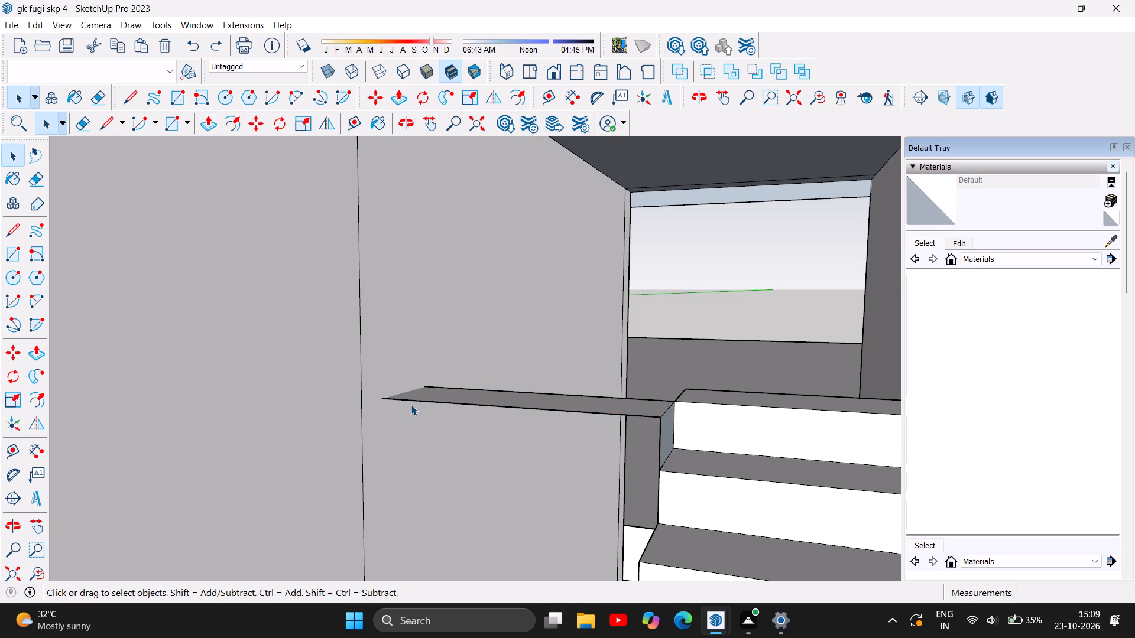
Delete the upper front and upper back long edges of the block projecting beside the top steps.
click(404, 402)
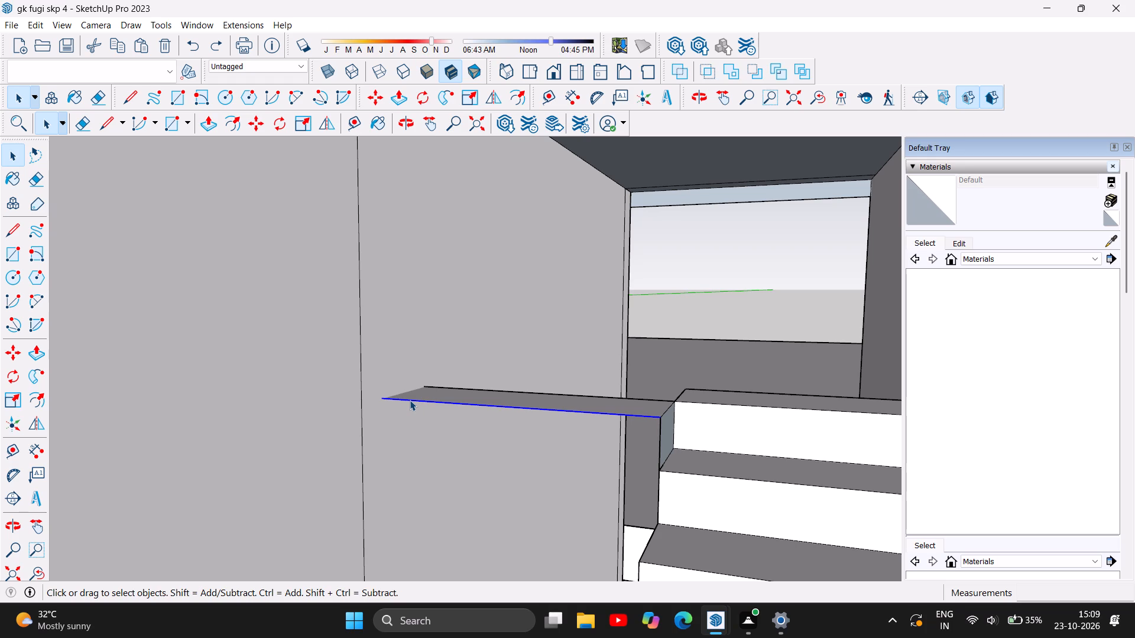
key(Delete)
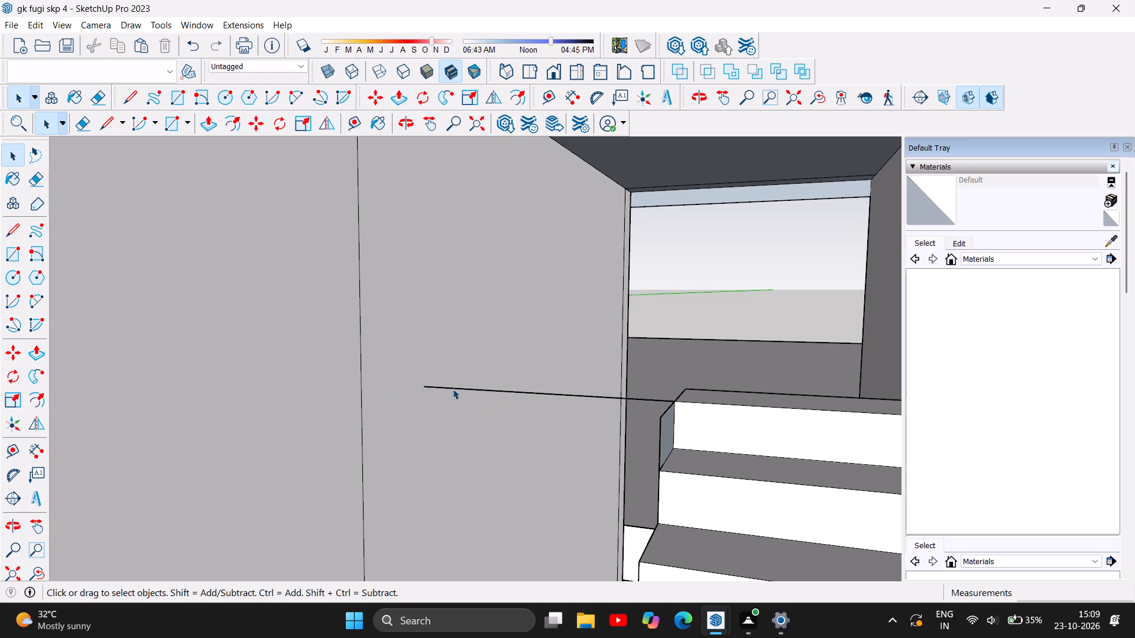
click(454, 388)
key(Delete)
Delete the leftover slanted top edge and vertical front edge of the block's near end beside the top step.
click(660, 440)
key(Delete)
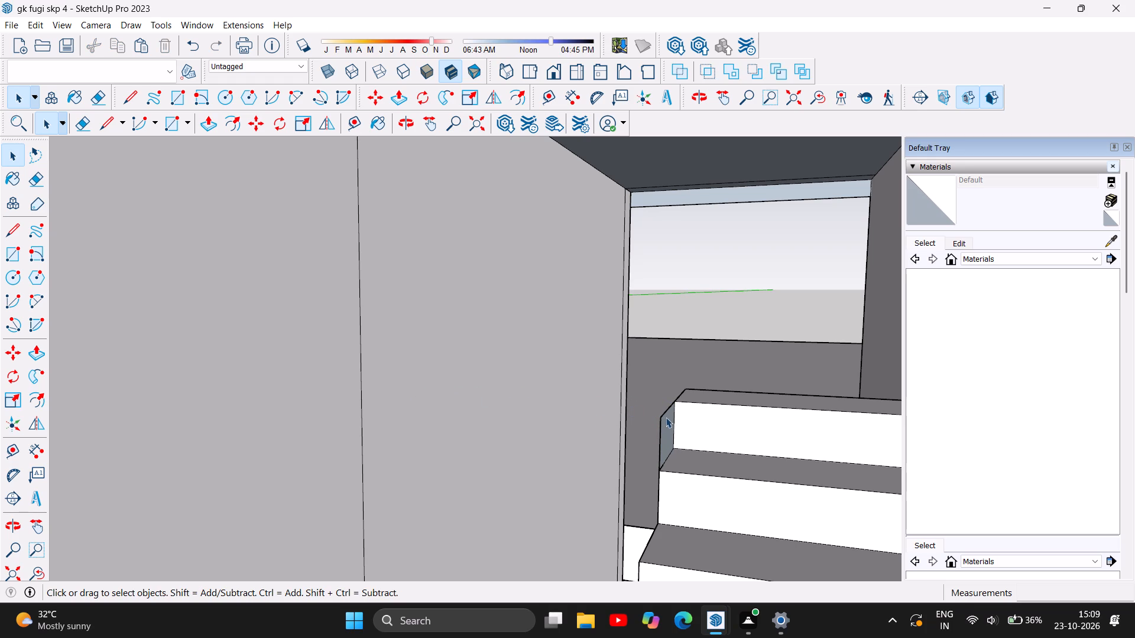
click(666, 414)
key(Delete)
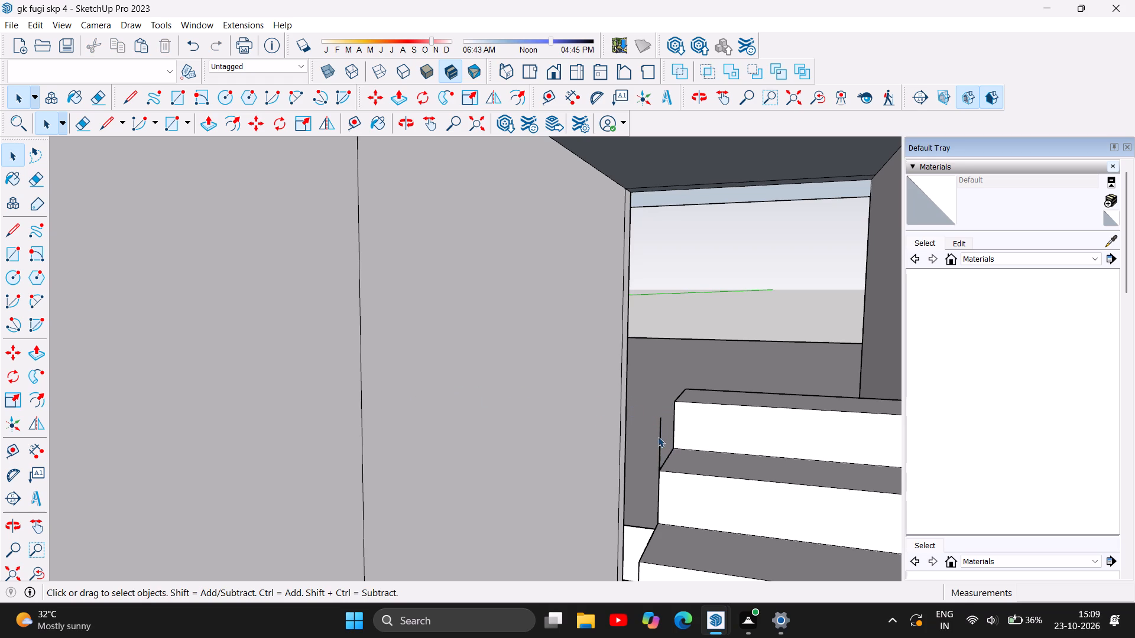
click(659, 438)
key(Delete)
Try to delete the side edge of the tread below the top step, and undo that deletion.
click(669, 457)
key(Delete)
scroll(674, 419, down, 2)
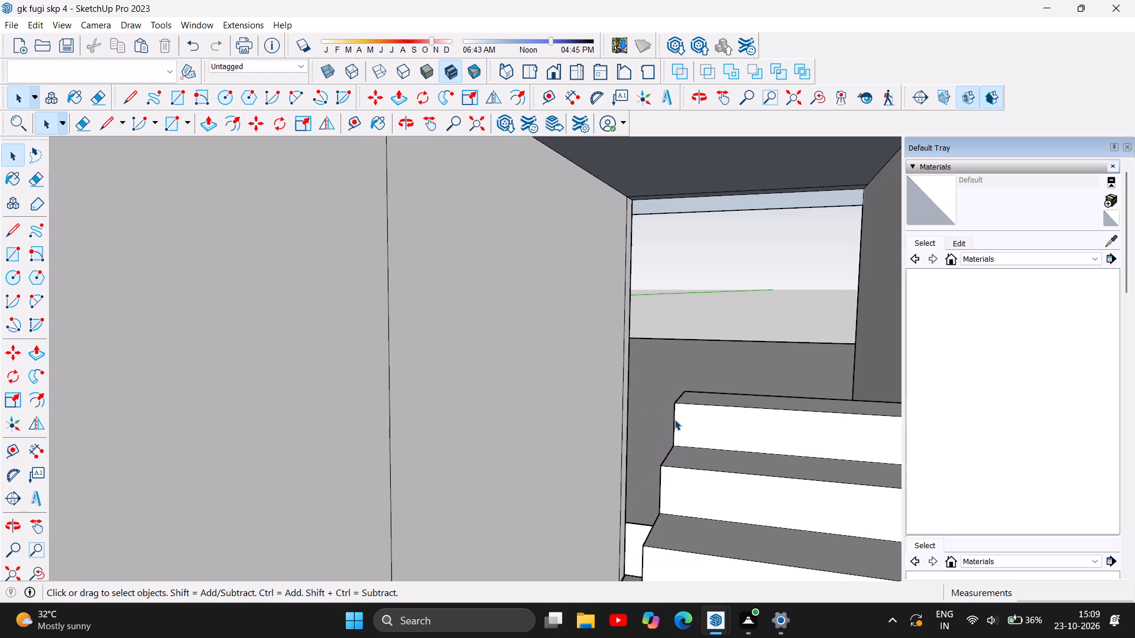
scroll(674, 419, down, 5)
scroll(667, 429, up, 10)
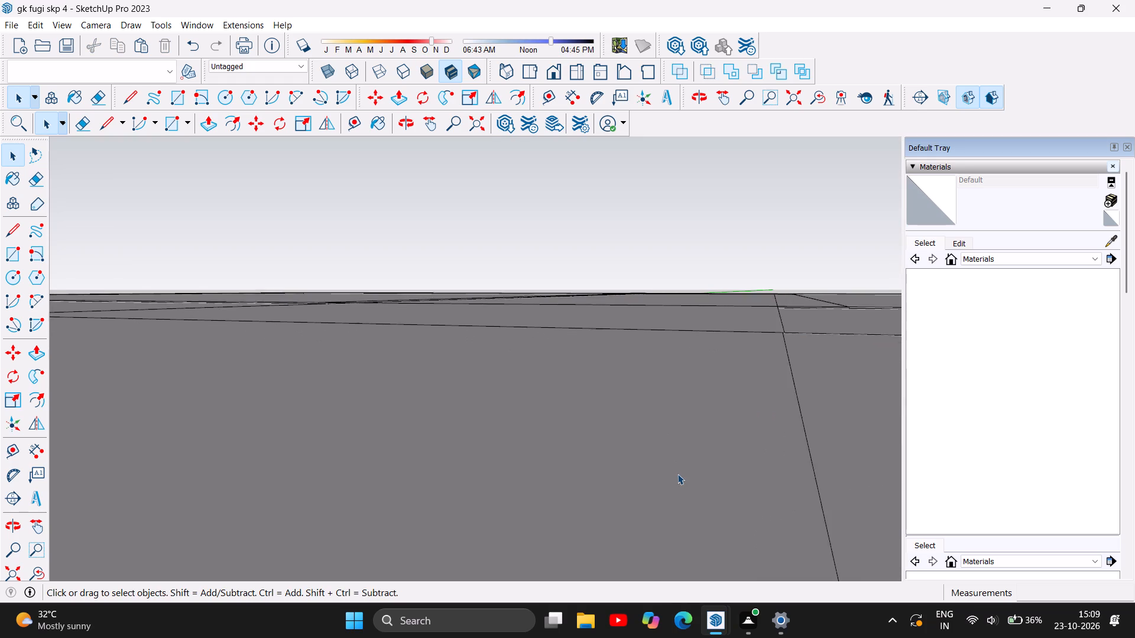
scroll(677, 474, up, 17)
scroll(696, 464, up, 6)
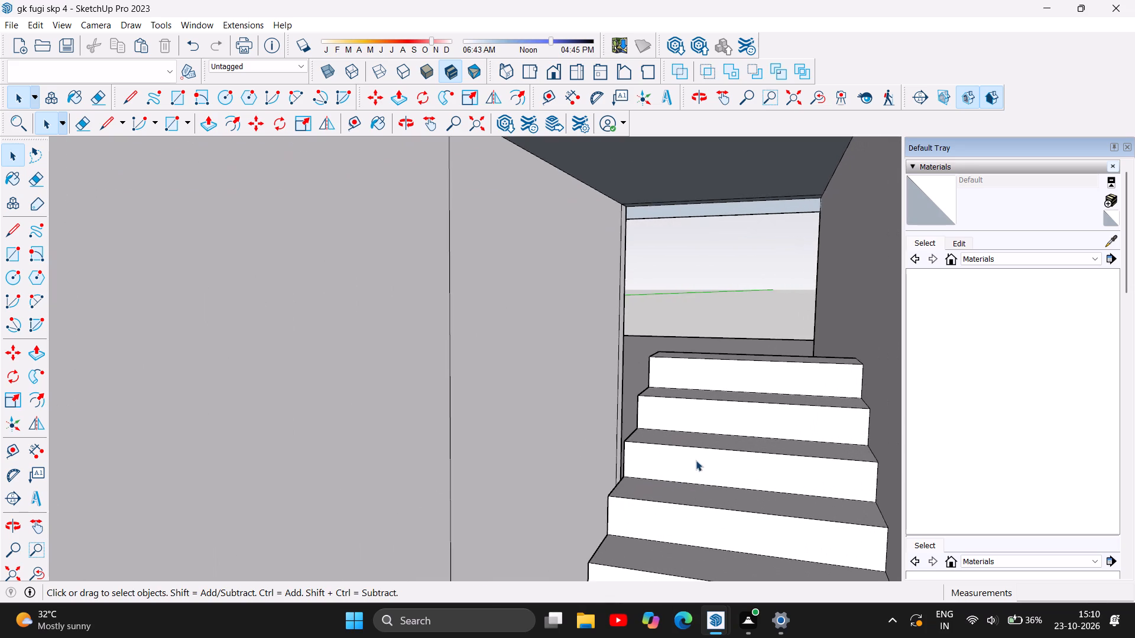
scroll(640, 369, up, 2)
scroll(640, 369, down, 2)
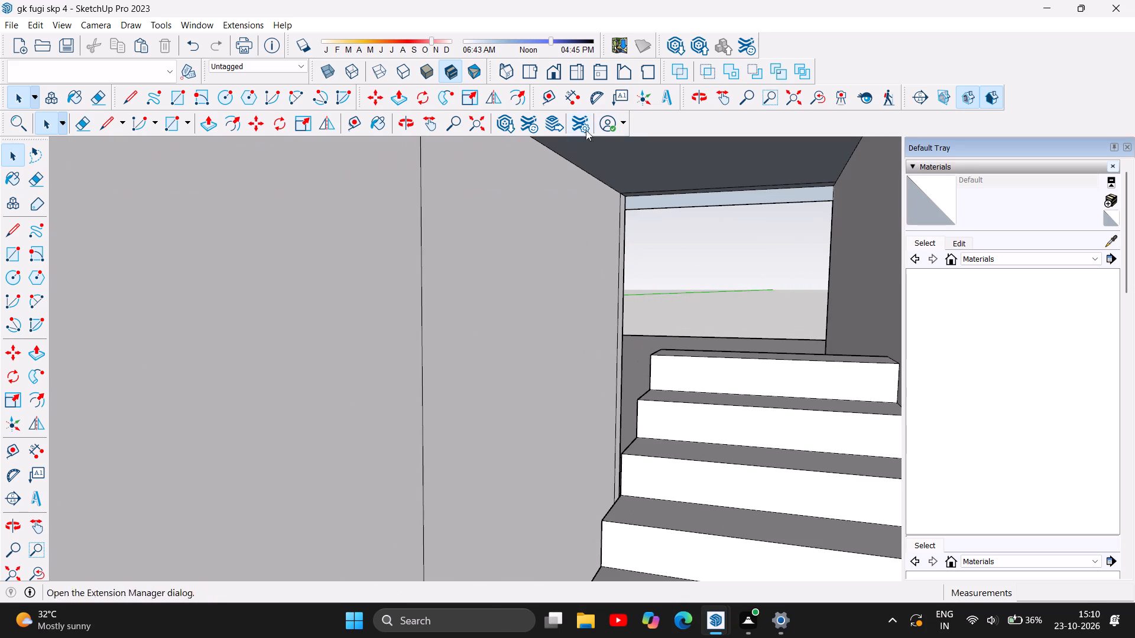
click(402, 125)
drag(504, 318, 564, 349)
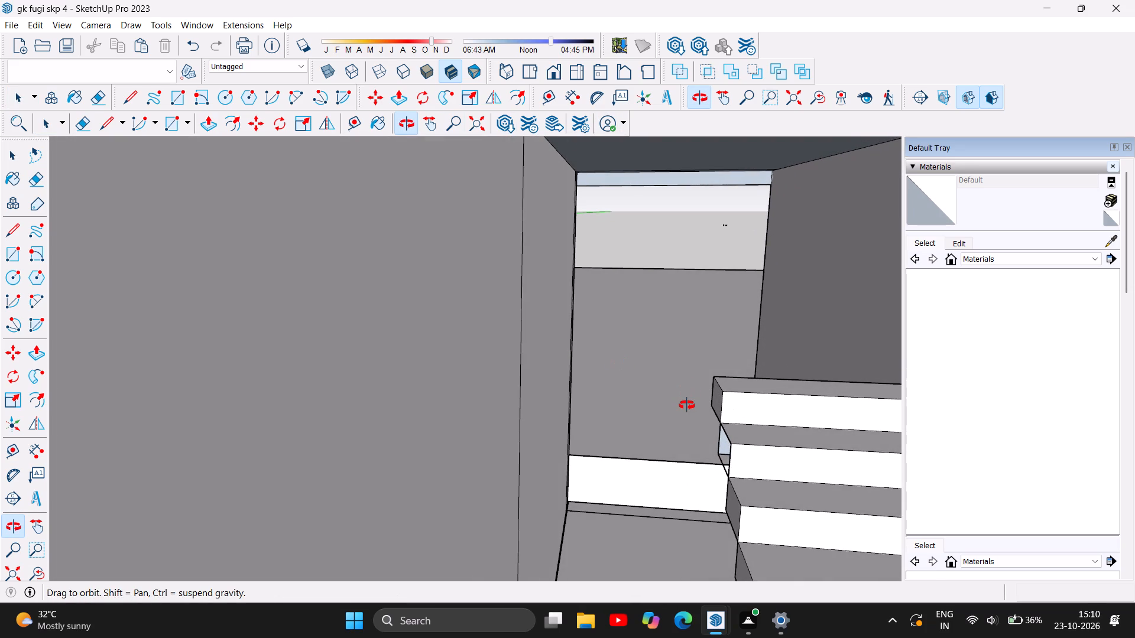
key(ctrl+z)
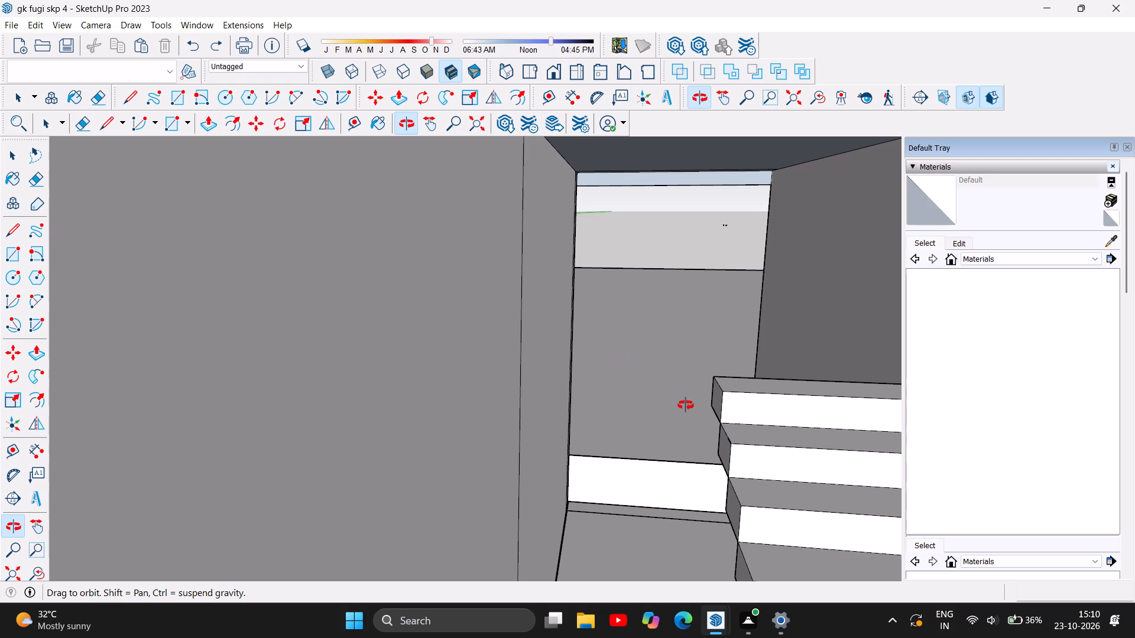
Outline a flat sideways extension of the top tread, drawing lines about 3' long from its front and back corners and joining their far ends.
scroll(728, 450, up, 5)
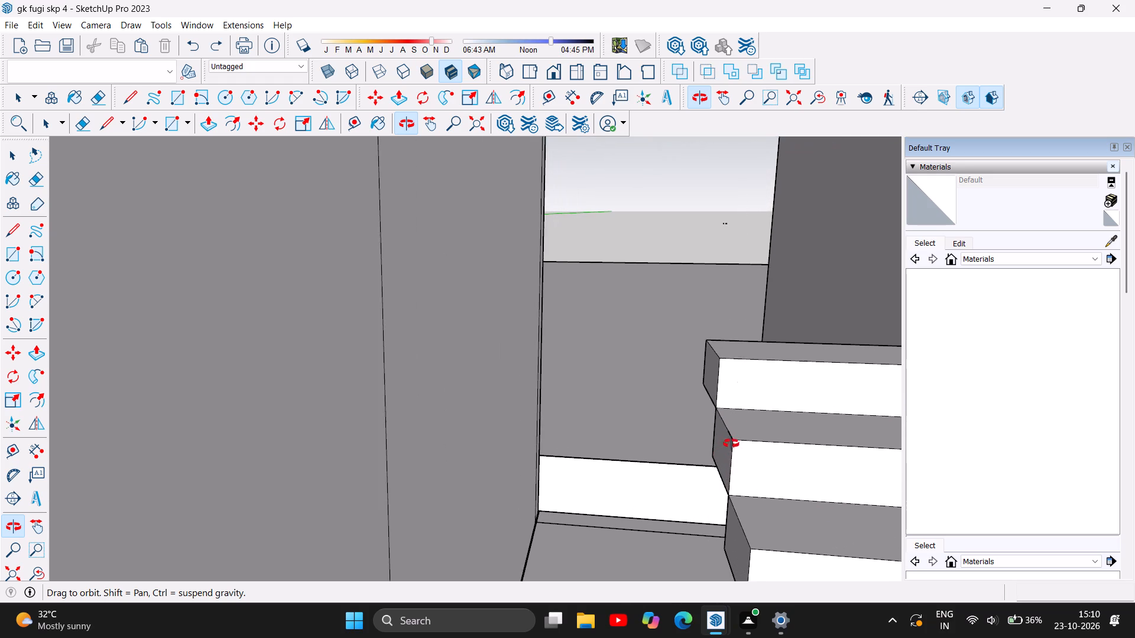
scroll(740, 429, up, 18)
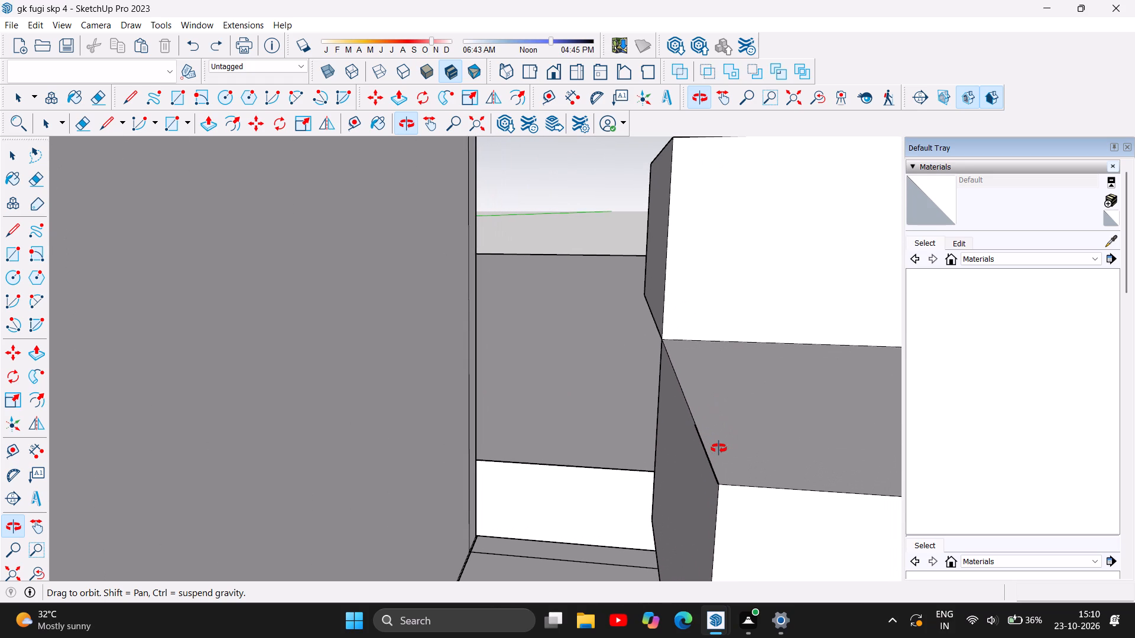
drag(719, 448, 716, 431)
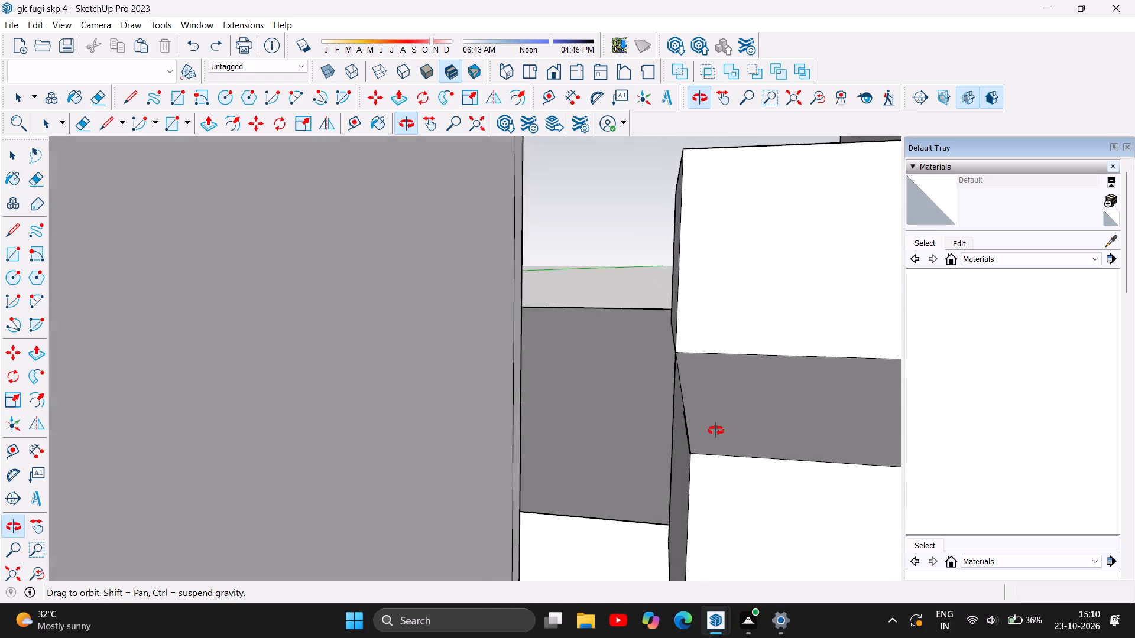
drag(716, 431, 738, 445)
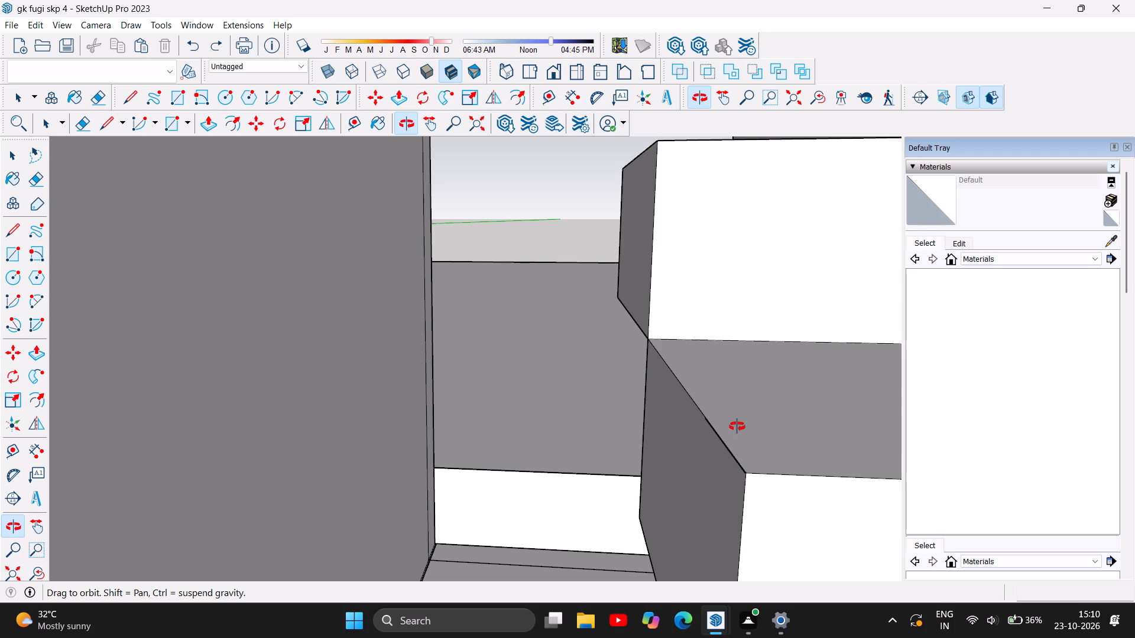
scroll(530, 406, down, 1)
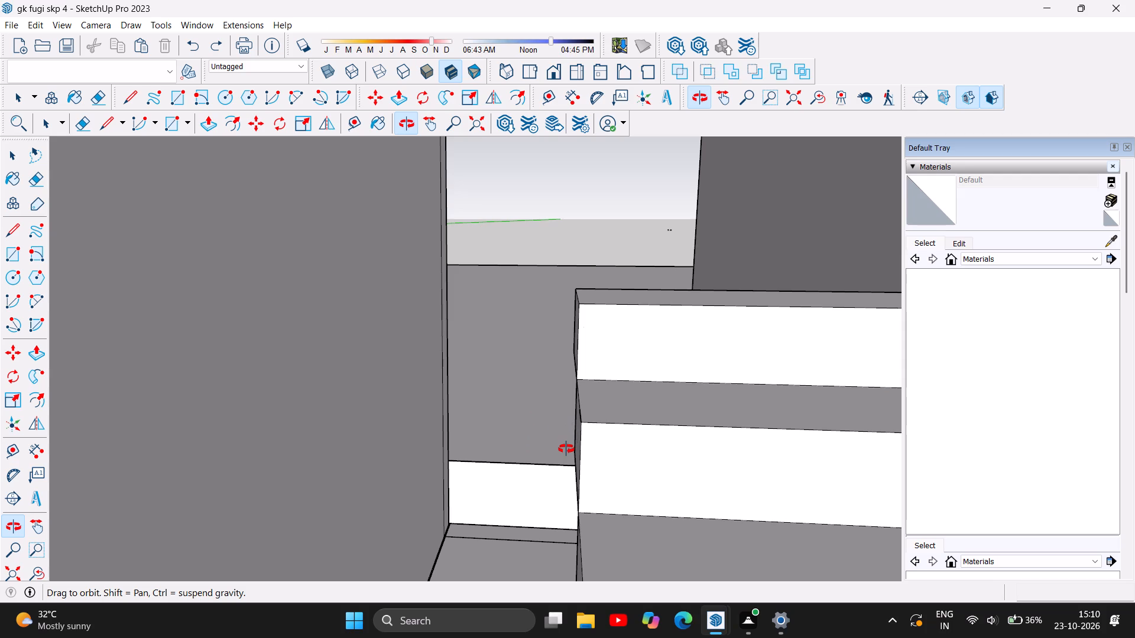
drag(573, 444, 611, 431)
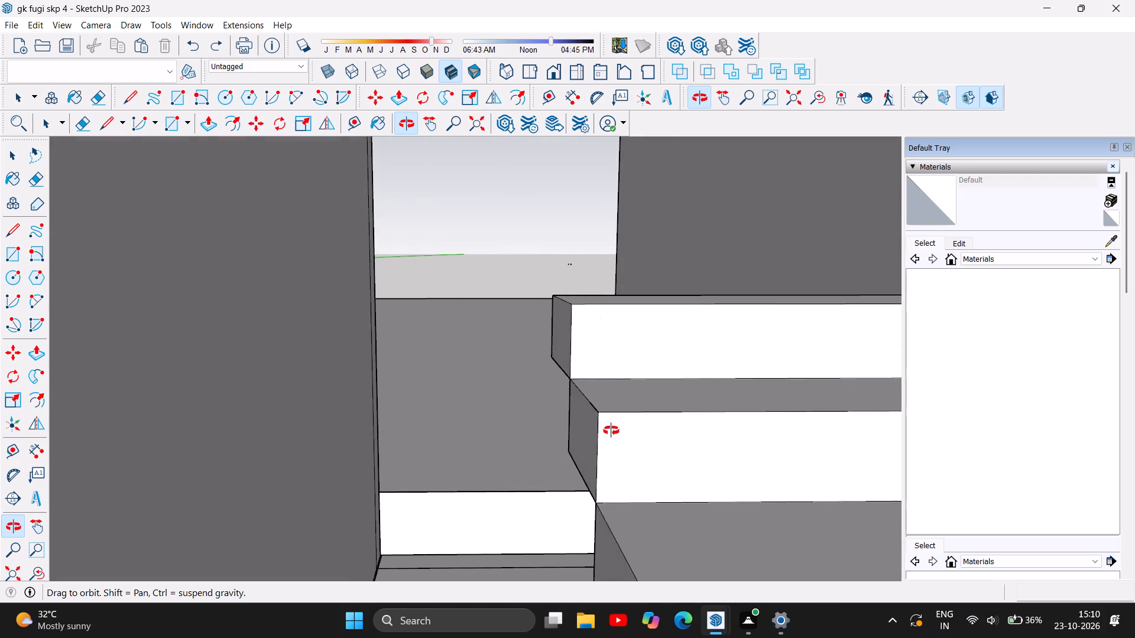
drag(611, 431, 626, 461)
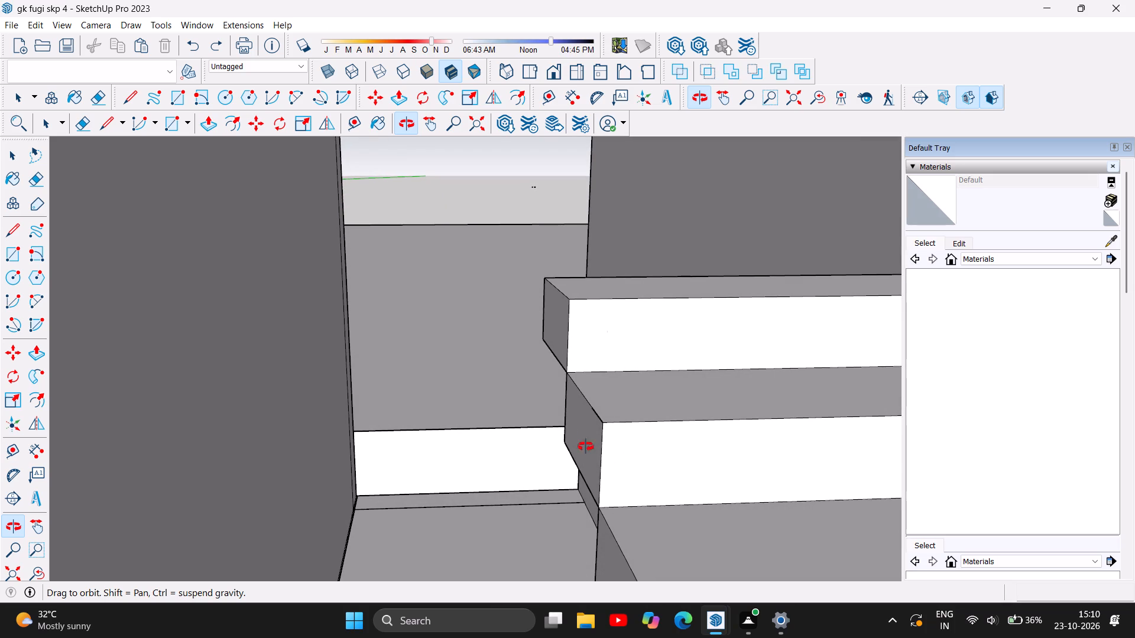
click(11, 232)
click(570, 301)
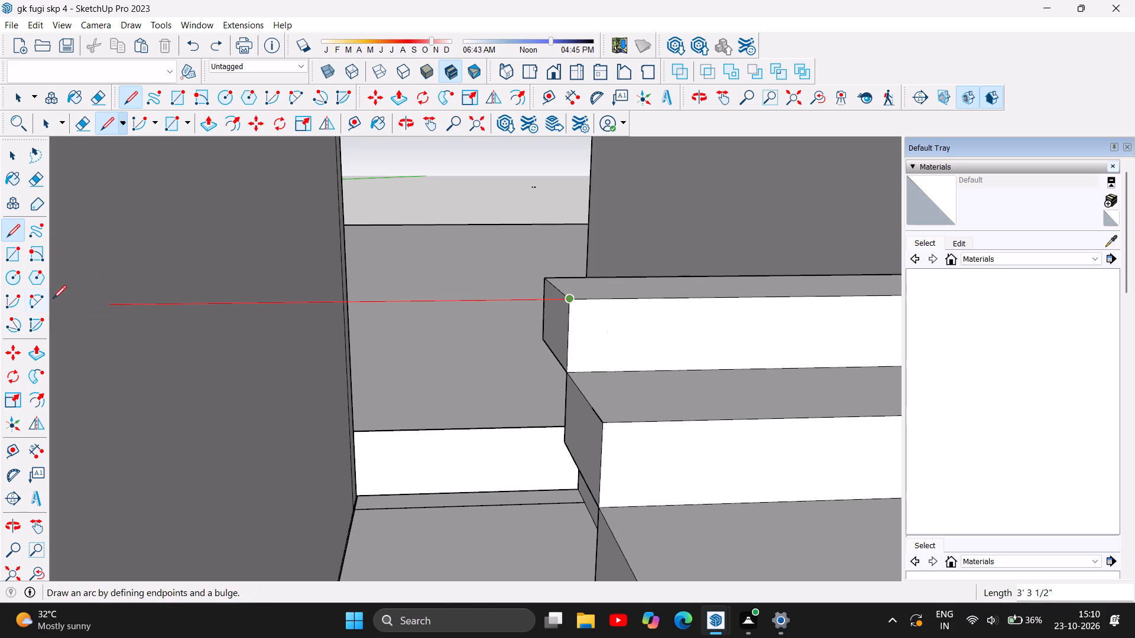
click(108, 304)
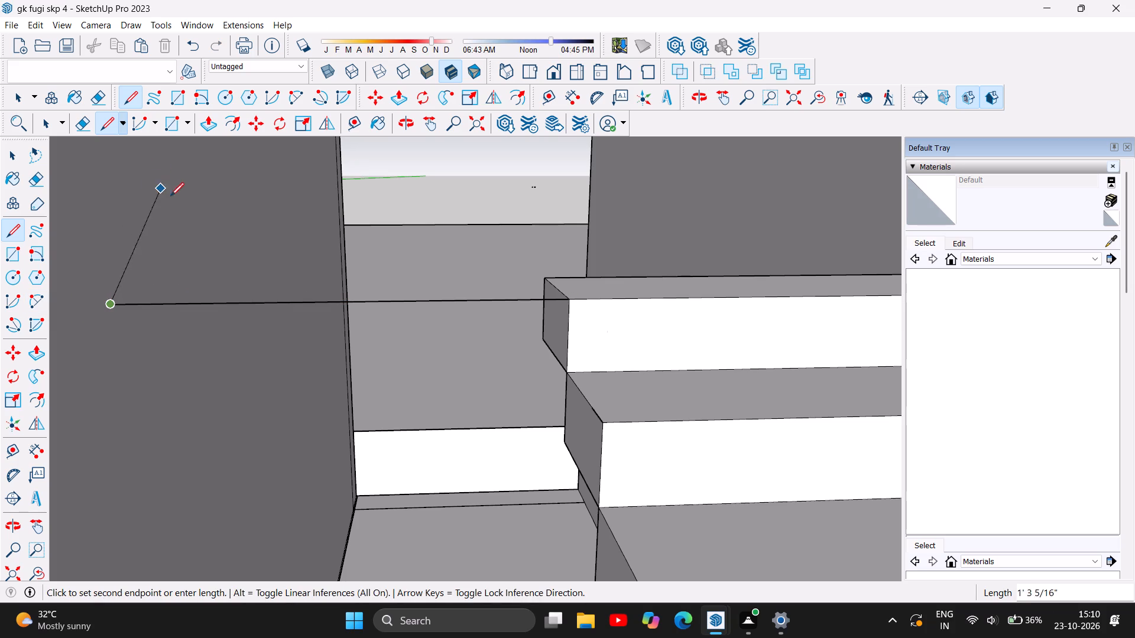
right_click(148, 188)
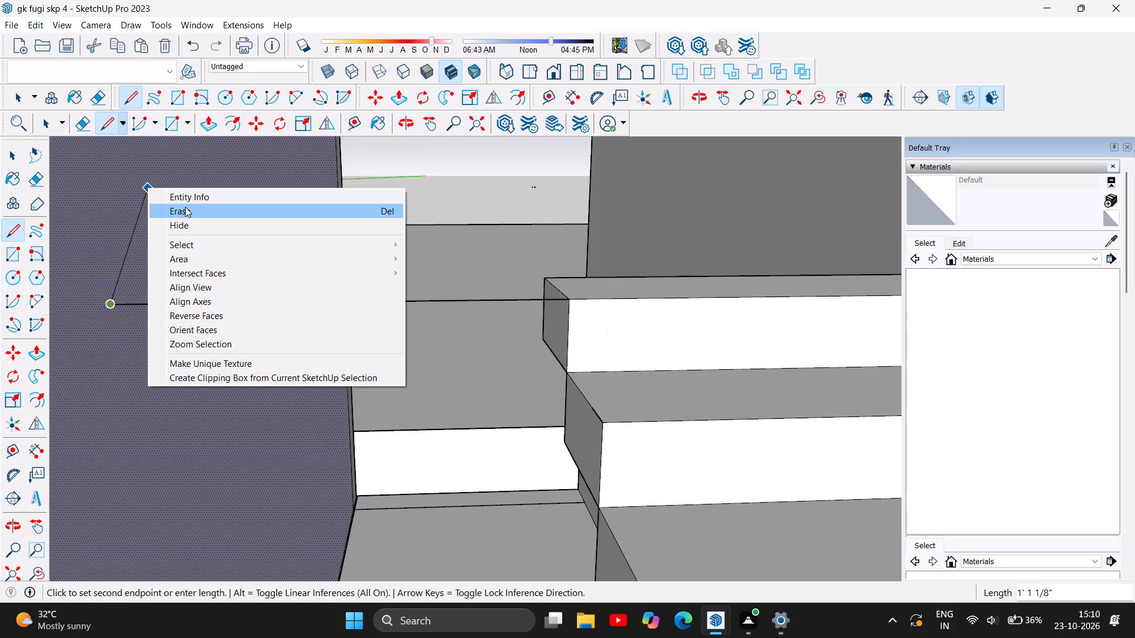
key(Escape)
key(Escape)
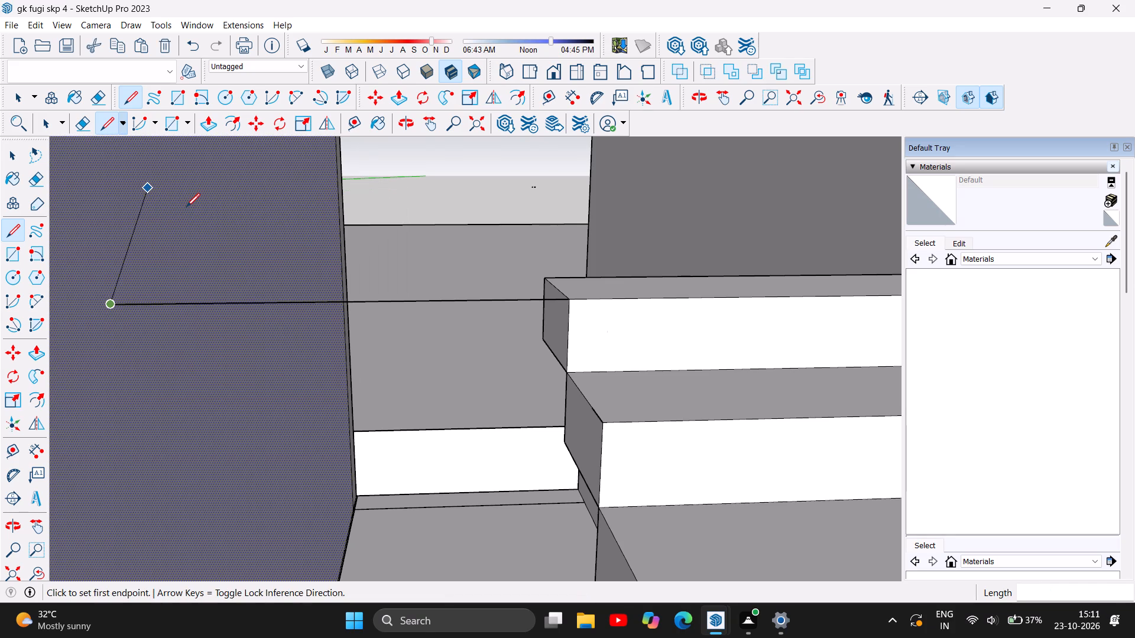
click(549, 278)
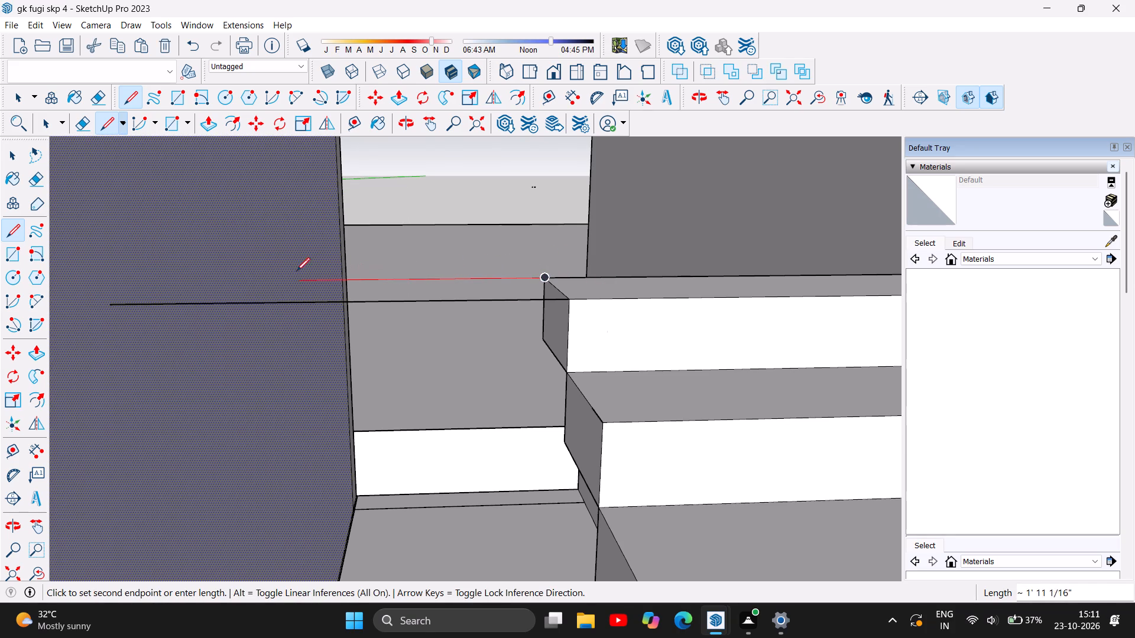
click(163, 281)
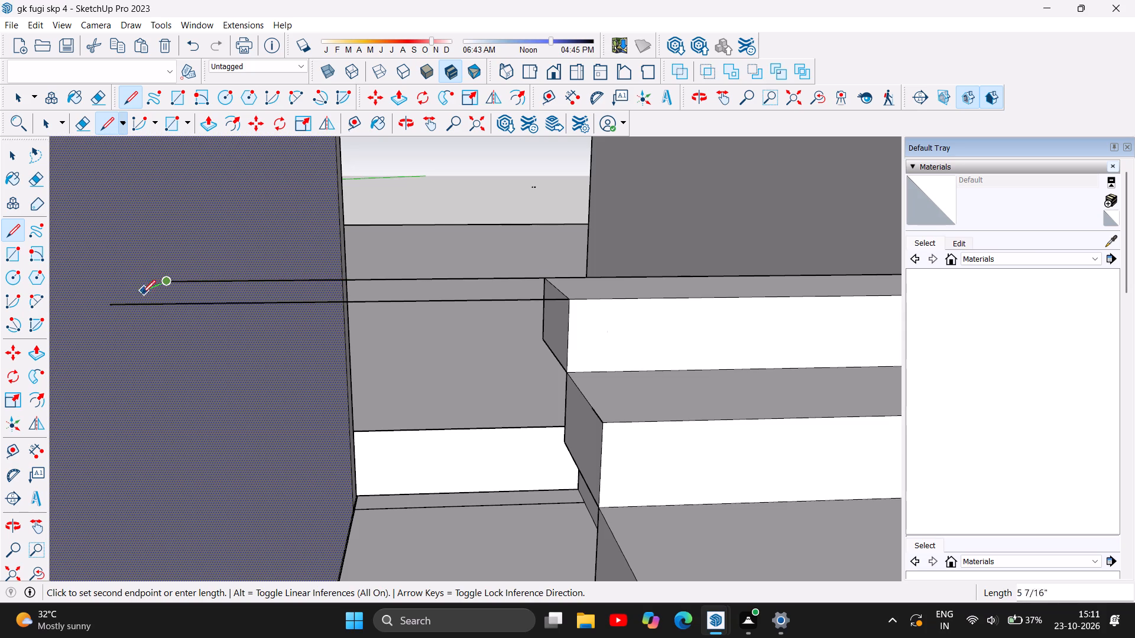
click(113, 304)
Outline the underside of the top tread's sideways extension, drawing lines about 3' long from the riser's lower corners and joining their far ends.
click(542, 340)
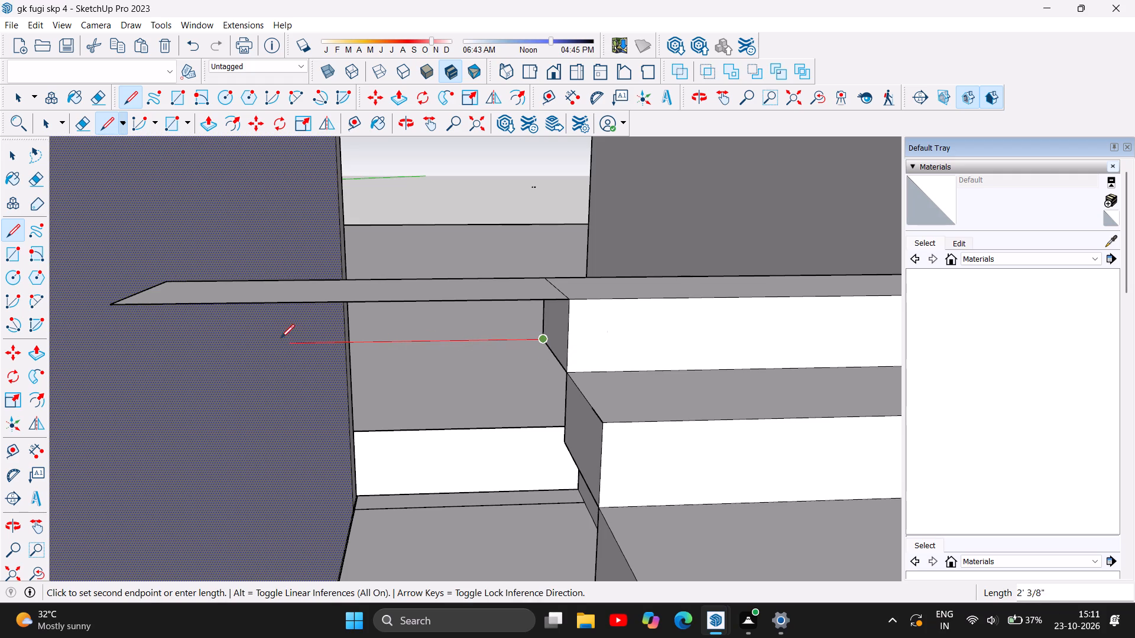
click(171, 346)
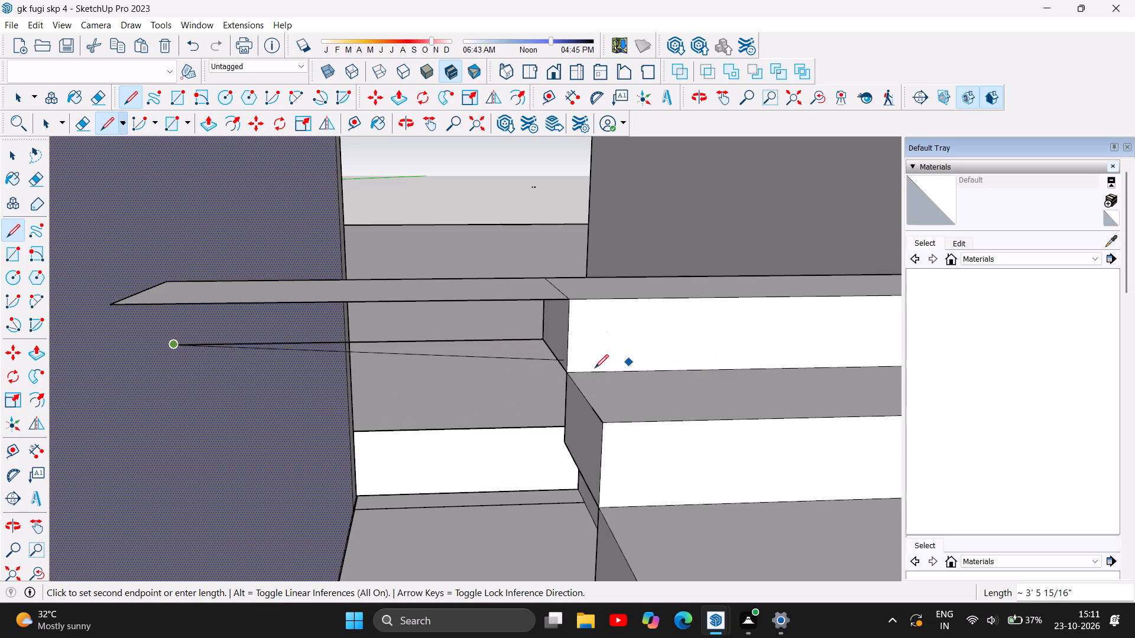
key(Escape)
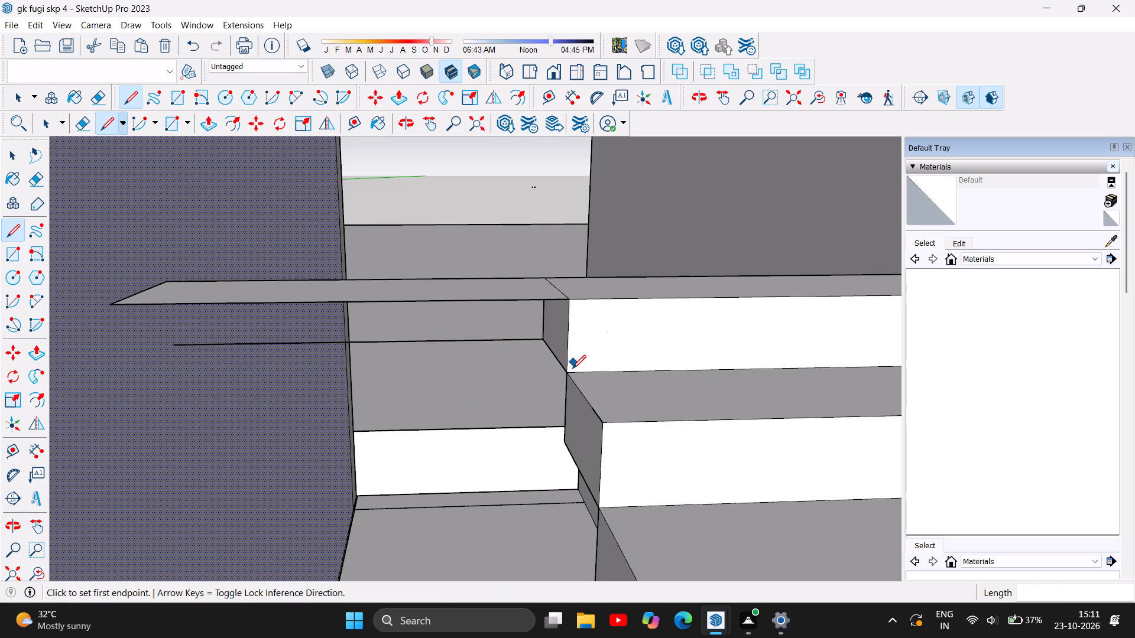
click(568, 372)
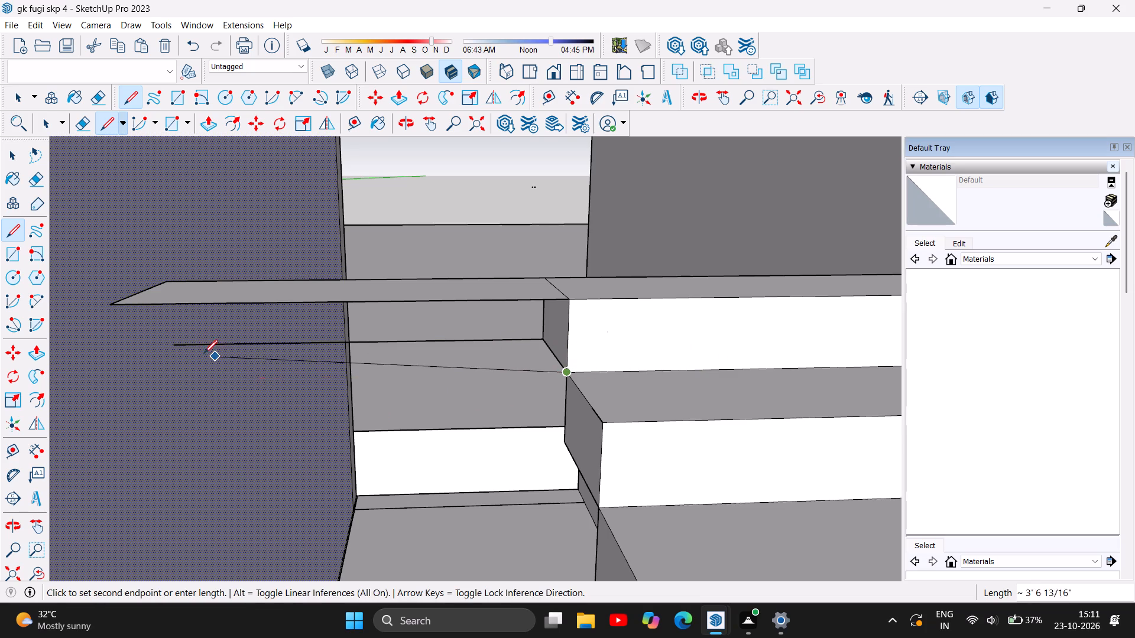
click(117, 380)
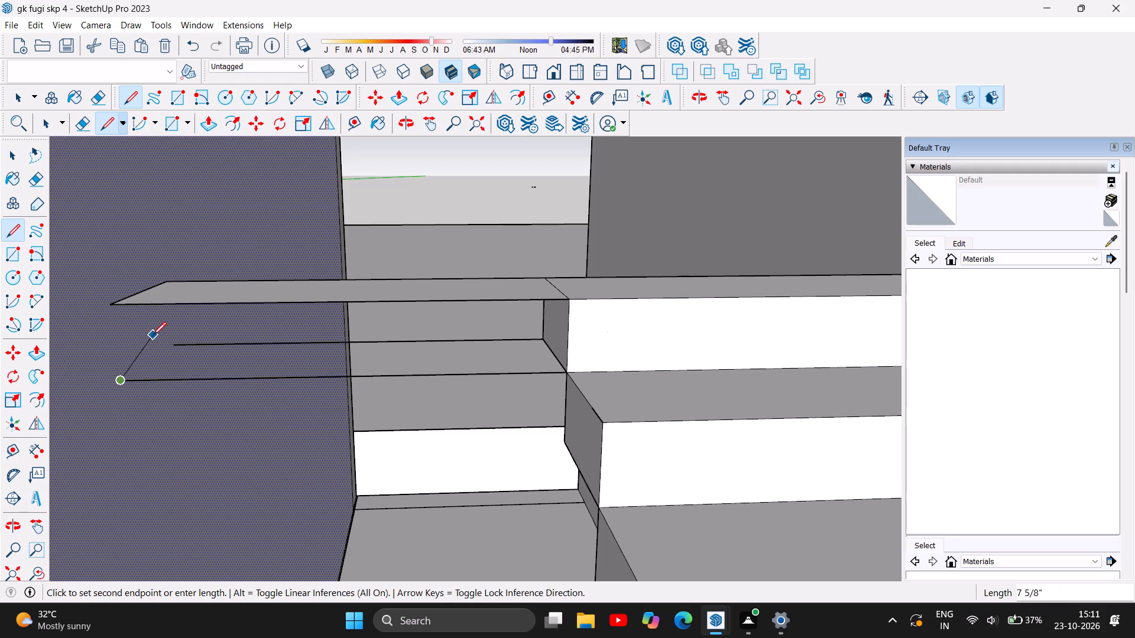
click(176, 341)
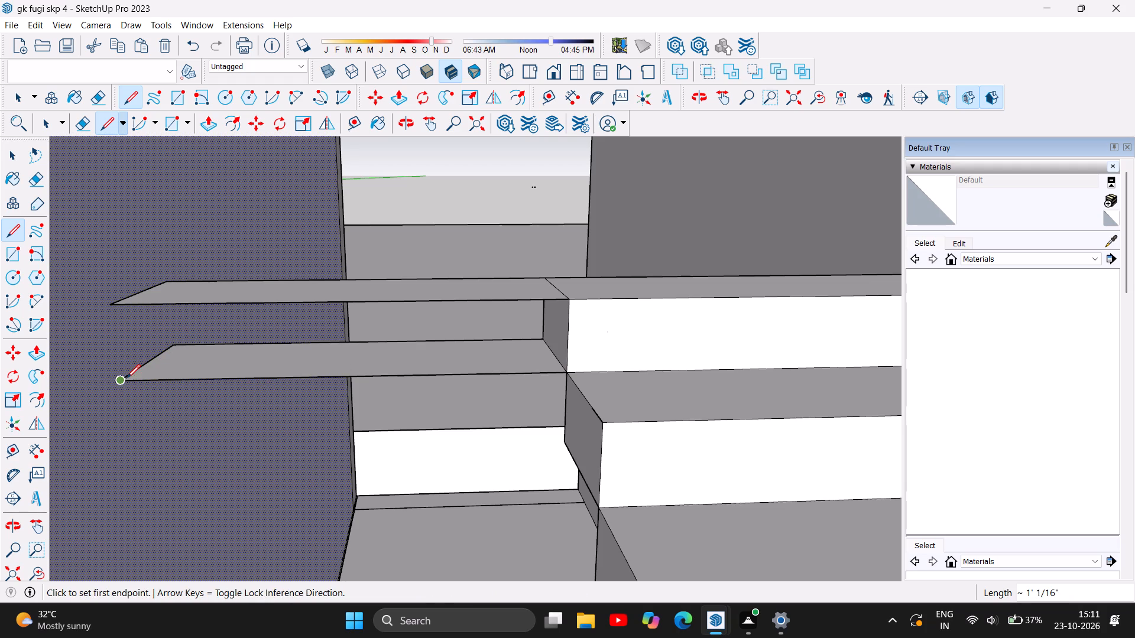
Close the front and back faces of the top step's extension with 6" vertical lines at its far front and back corners.
click(118, 383)
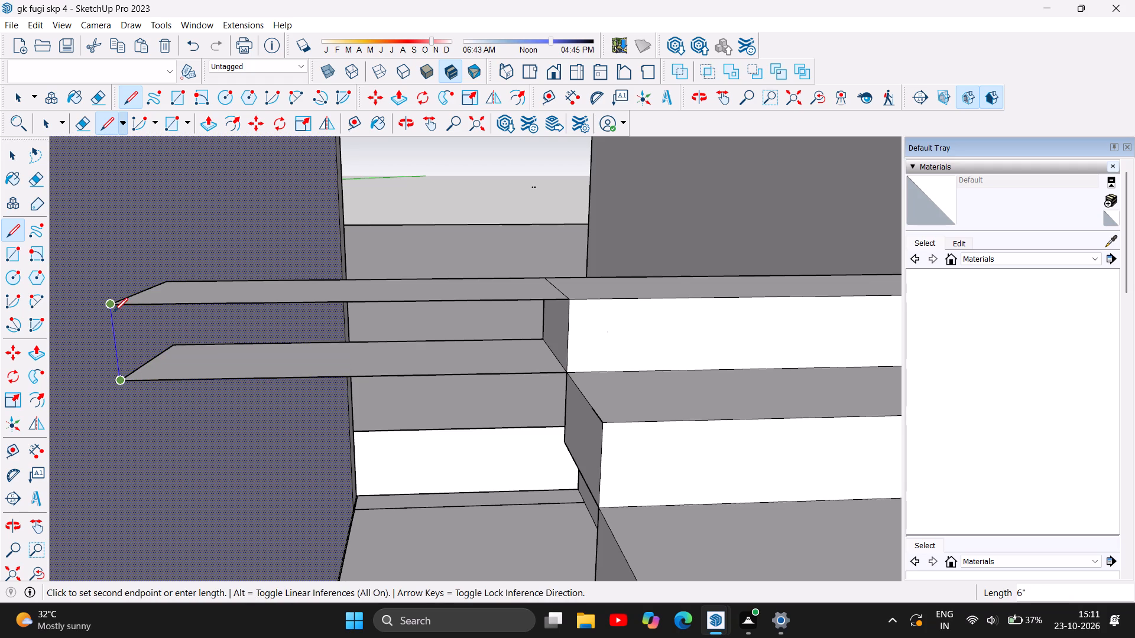
click(115, 302)
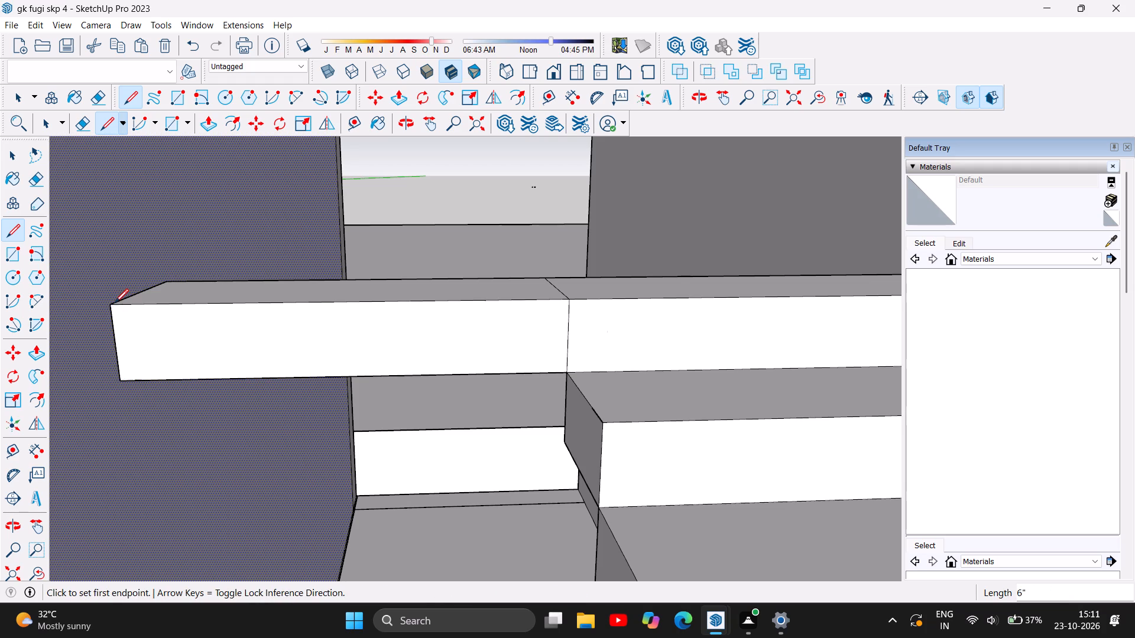
scroll(344, 453, down, 2)
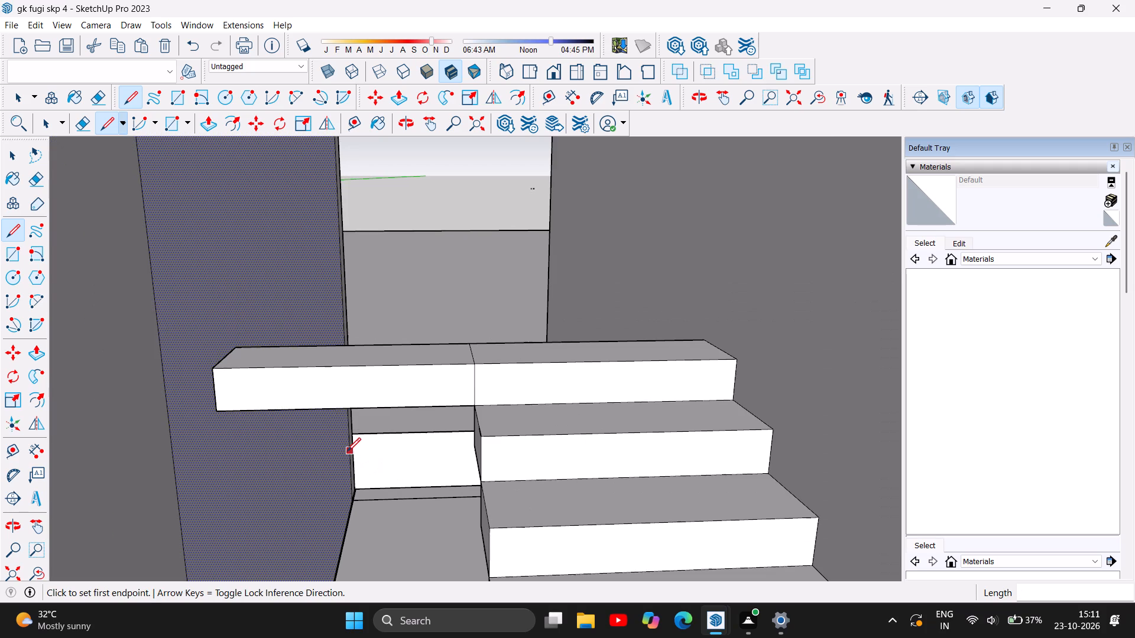
click(400, 118)
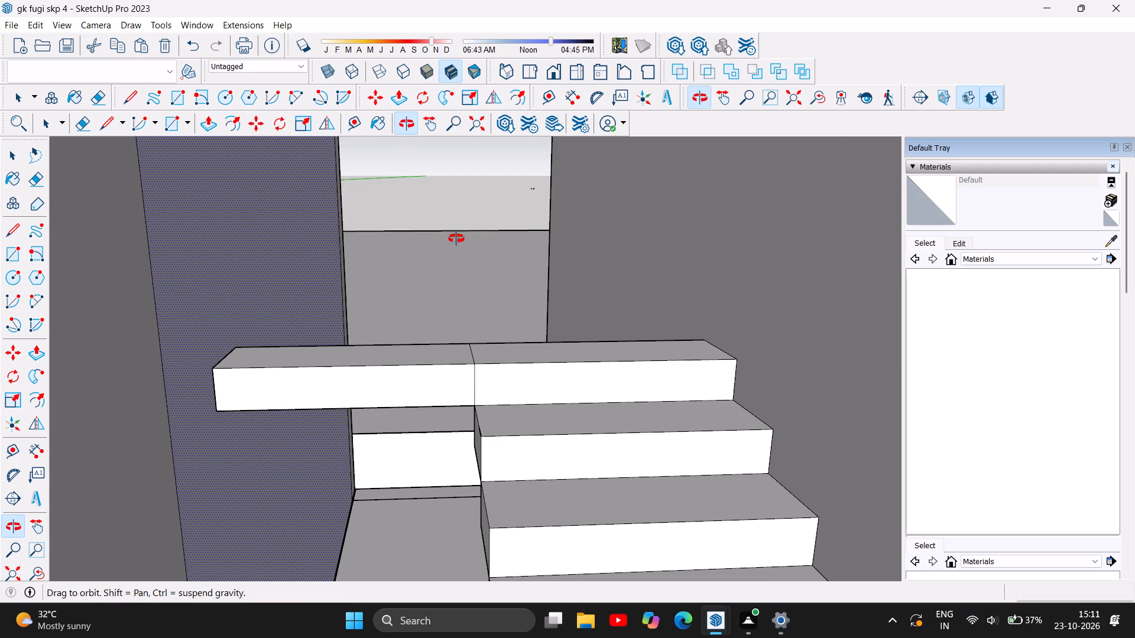
click(456, 239)
scroll(447, 232, up, 1)
drag(454, 276, 436, 256)
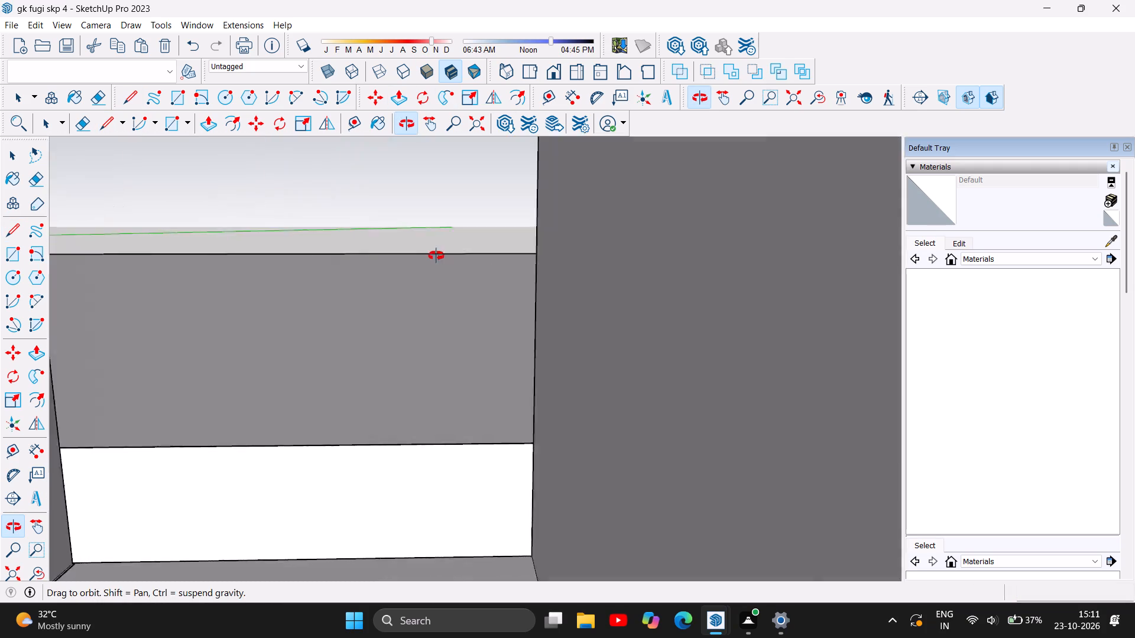
drag(436, 256, 151, 296)
drag(455, 256, 260, 218)
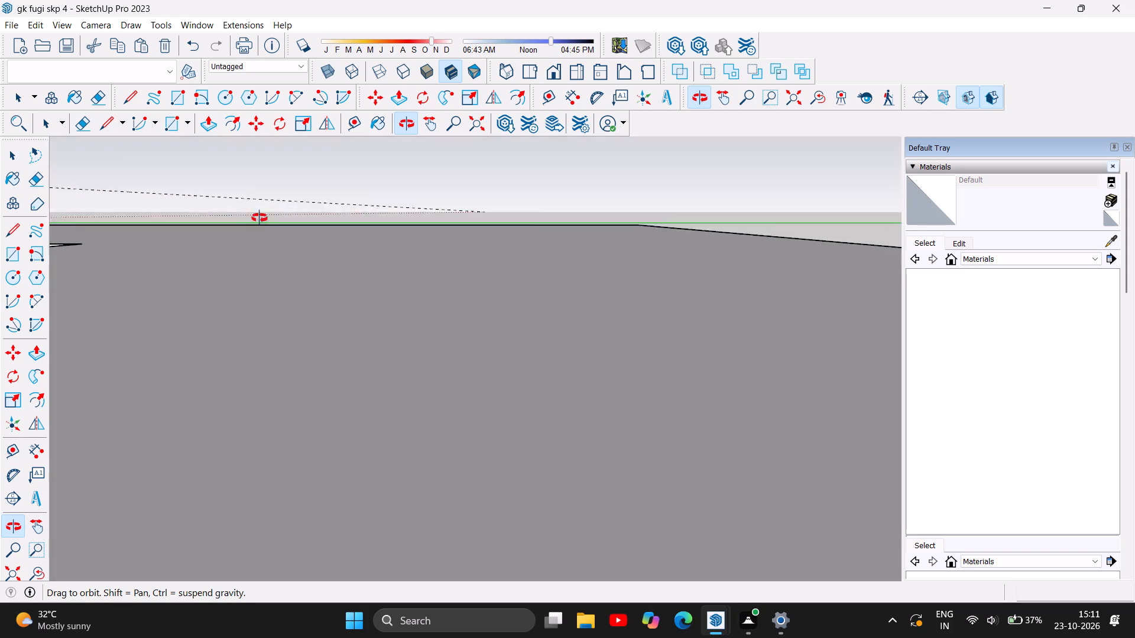
drag(260, 218, 242, 217)
drag(676, 321, 384, 284)
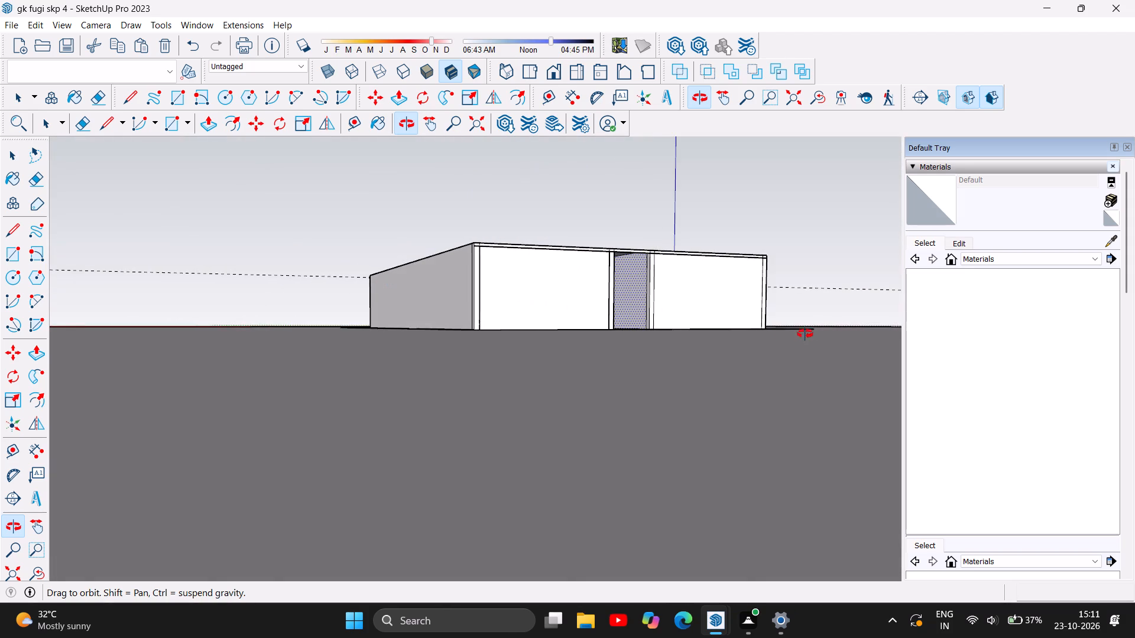
drag(812, 326, 691, 388)
scroll(565, 346, up, 6)
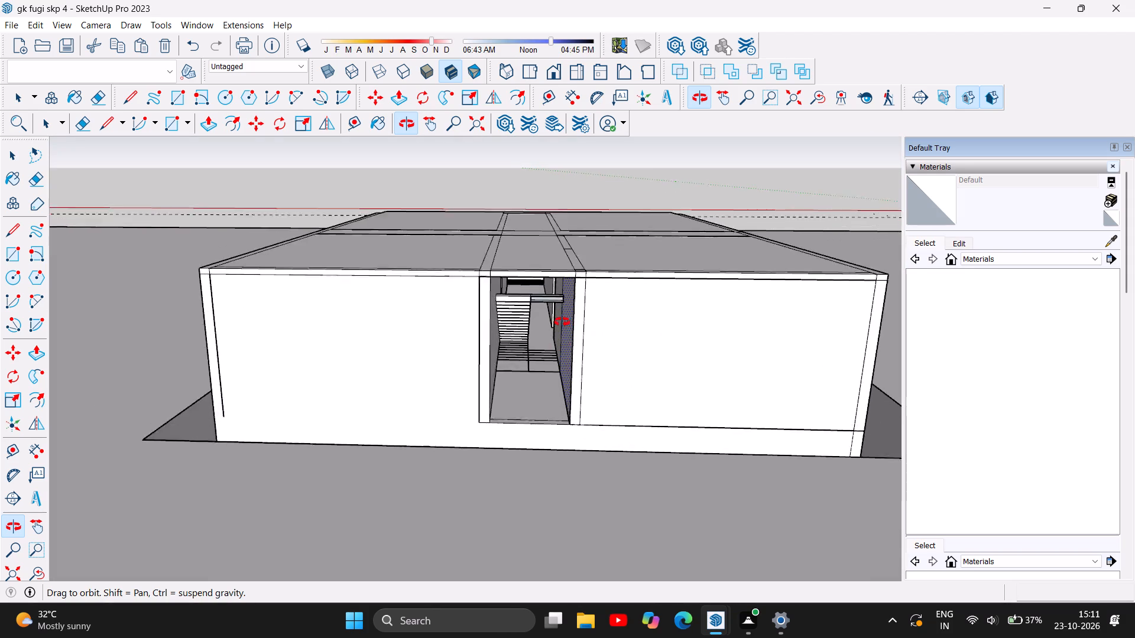
scroll(562, 322, up, 11)
drag(515, 273, 517, 275)
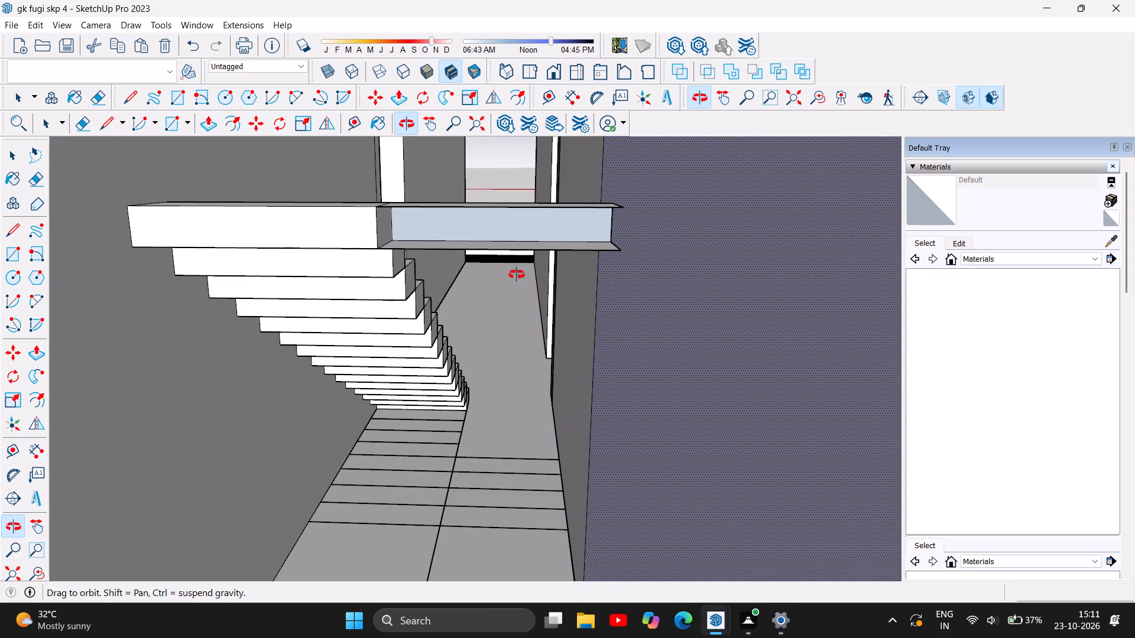
drag(517, 275, 513, 280)
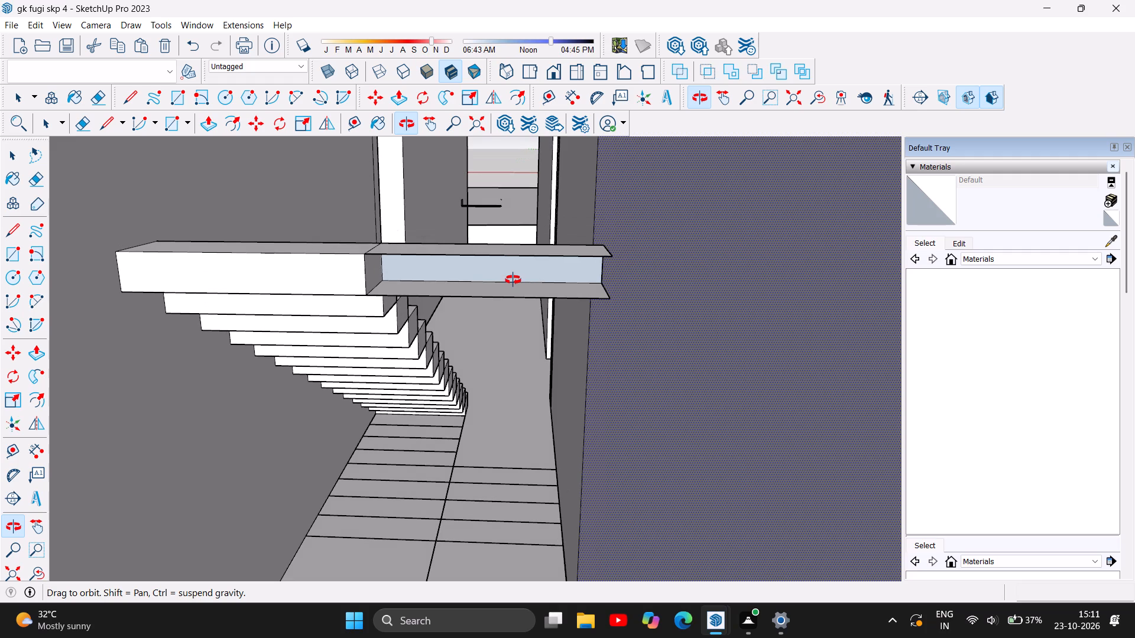
click(127, 95)
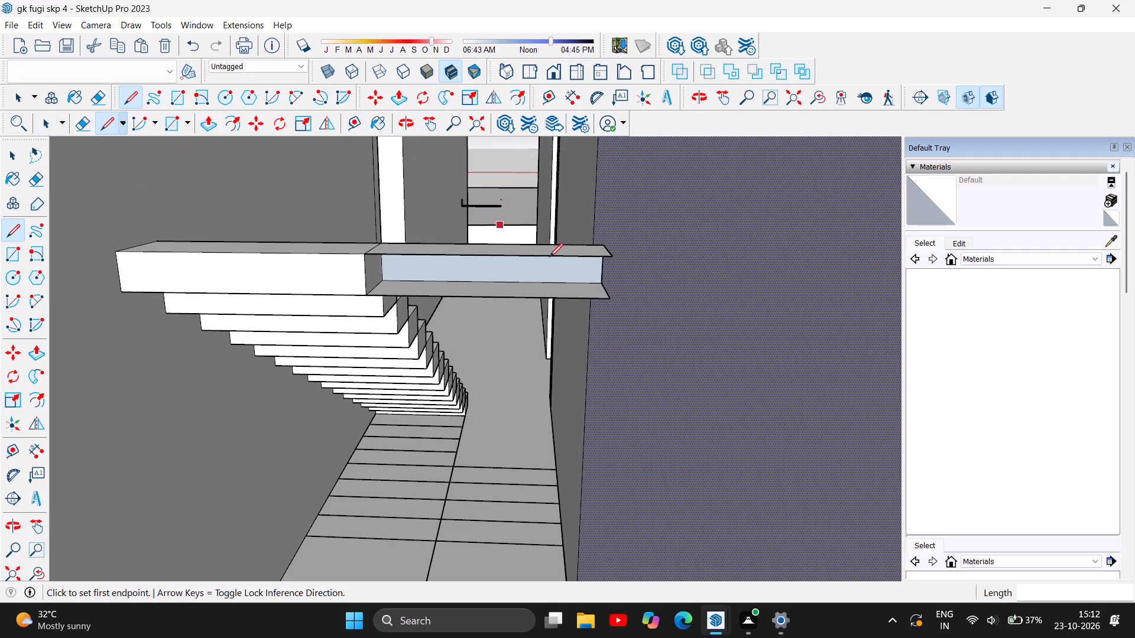
click(615, 254)
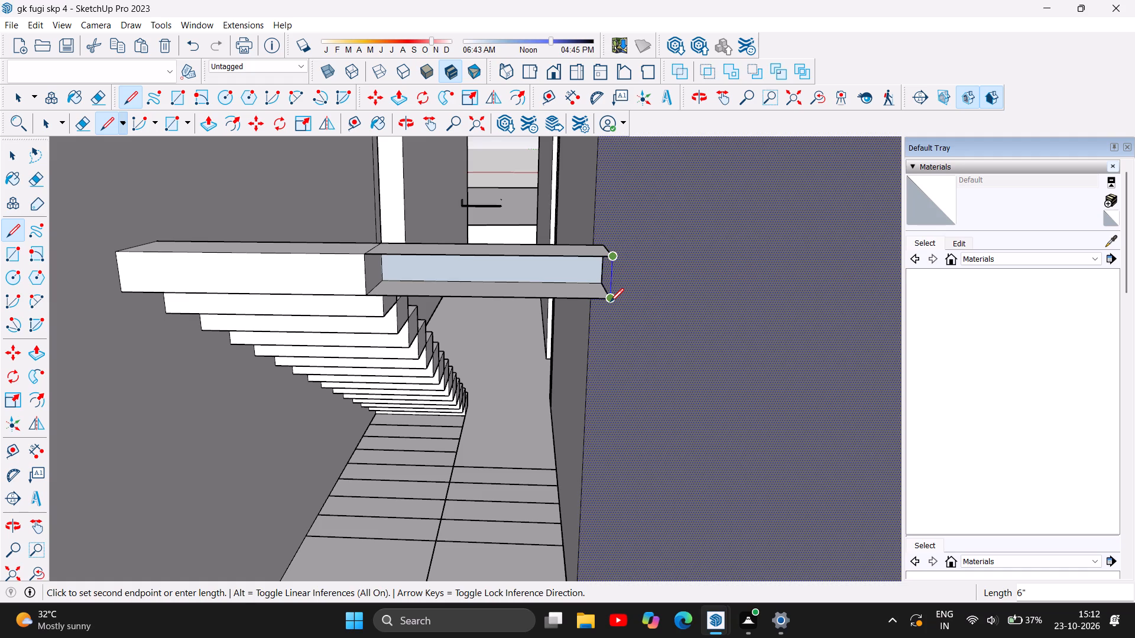
click(610, 302)
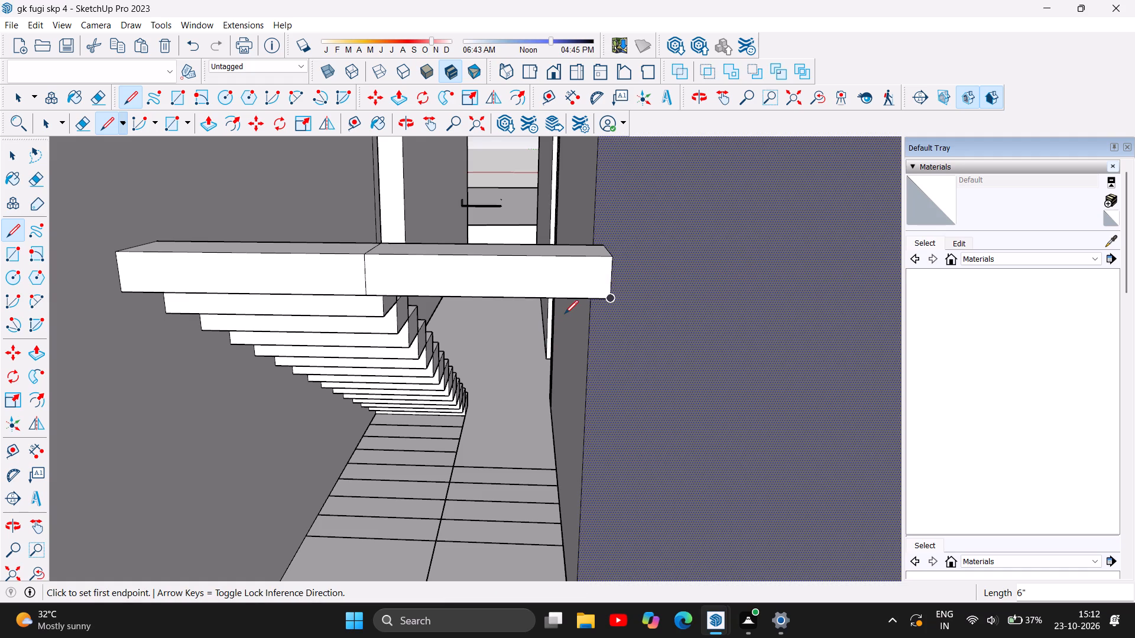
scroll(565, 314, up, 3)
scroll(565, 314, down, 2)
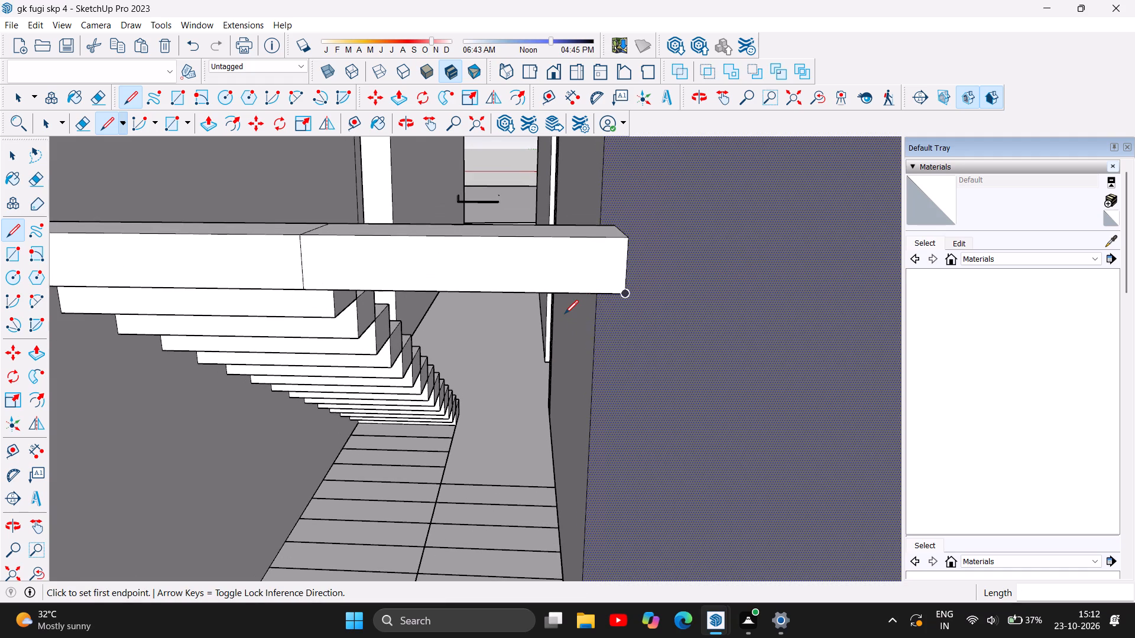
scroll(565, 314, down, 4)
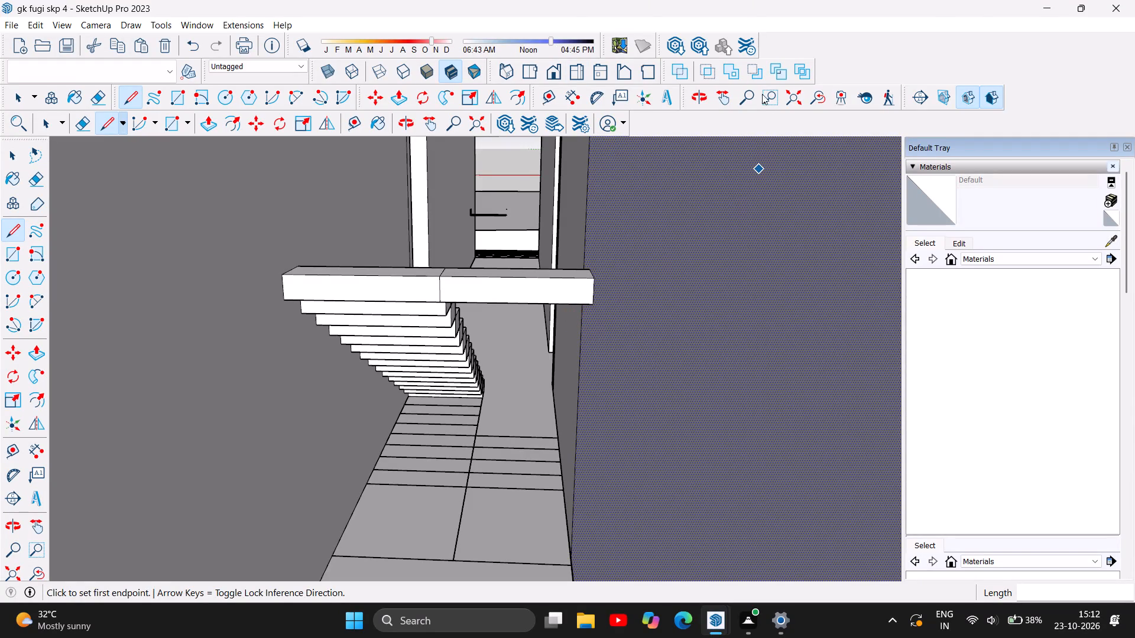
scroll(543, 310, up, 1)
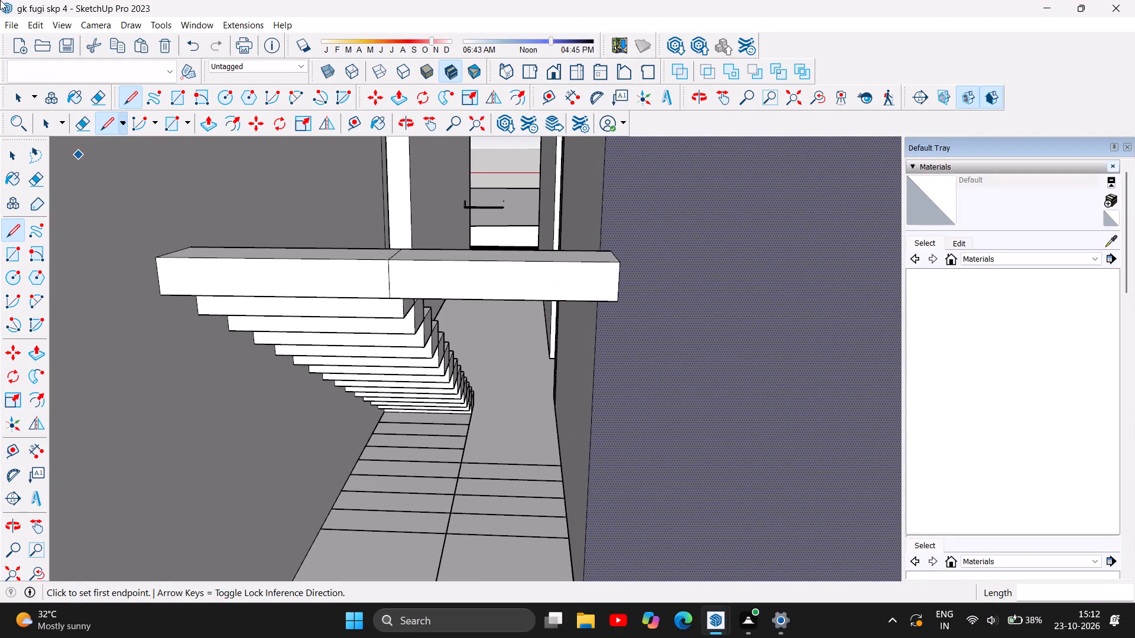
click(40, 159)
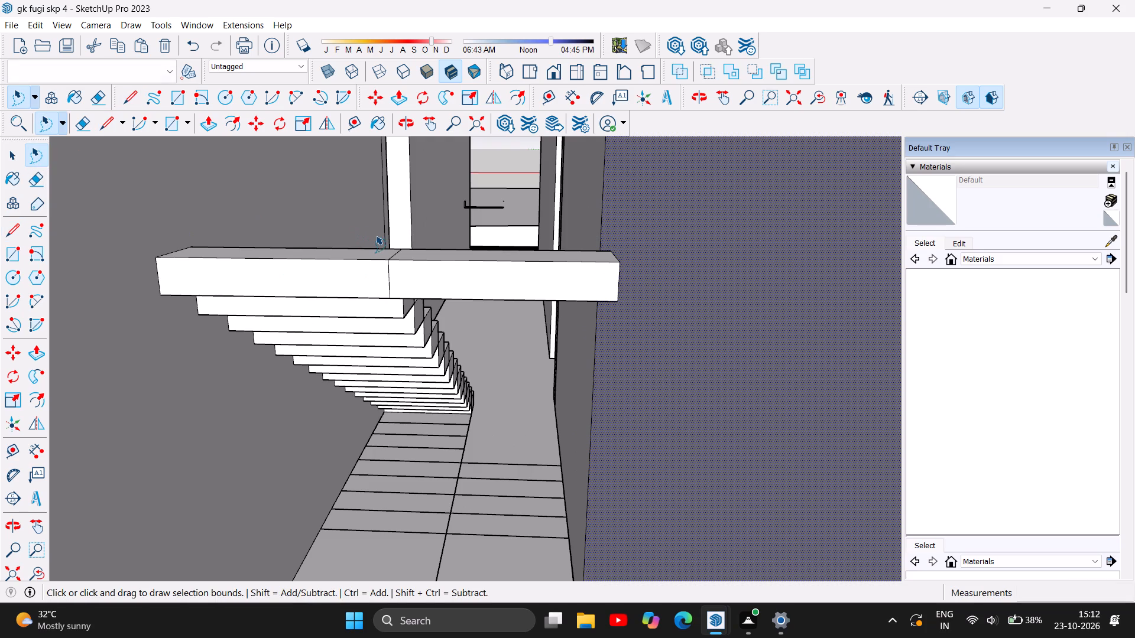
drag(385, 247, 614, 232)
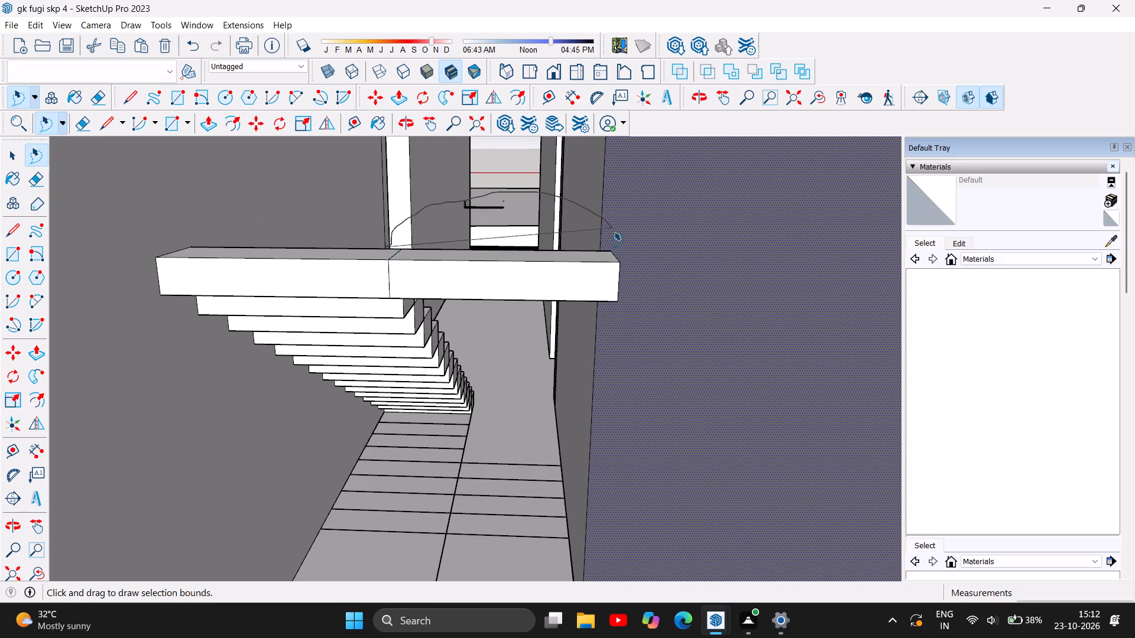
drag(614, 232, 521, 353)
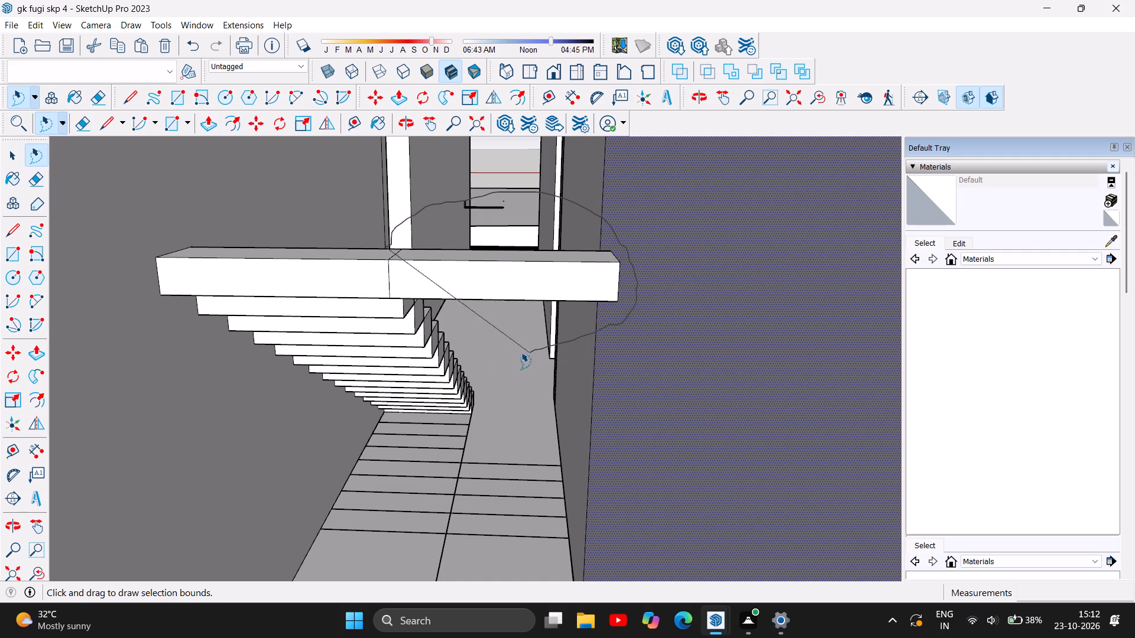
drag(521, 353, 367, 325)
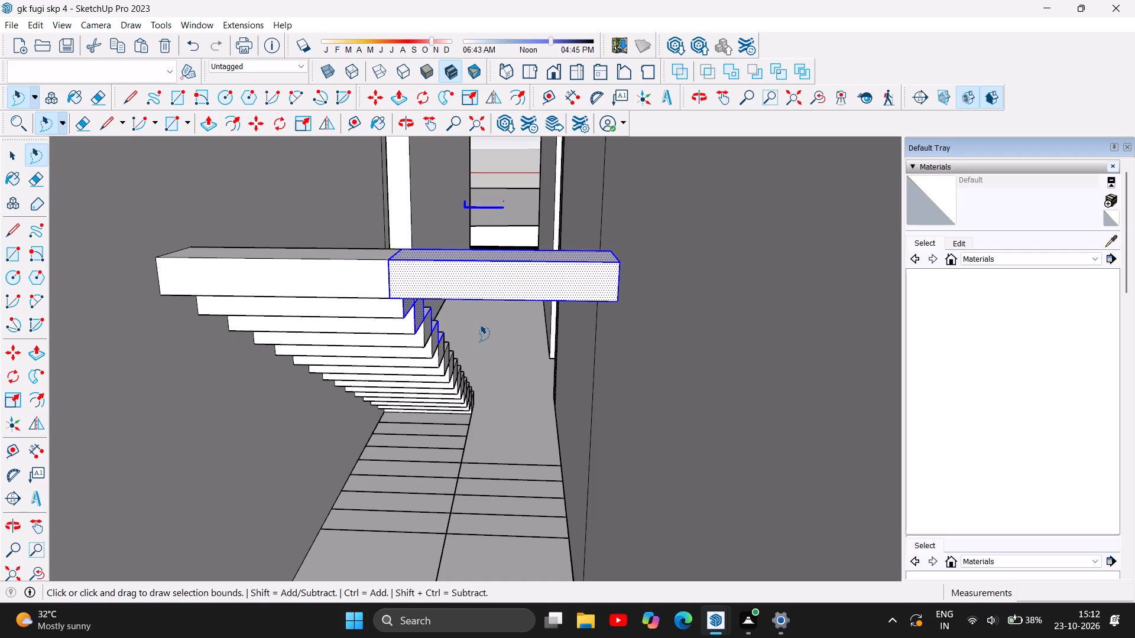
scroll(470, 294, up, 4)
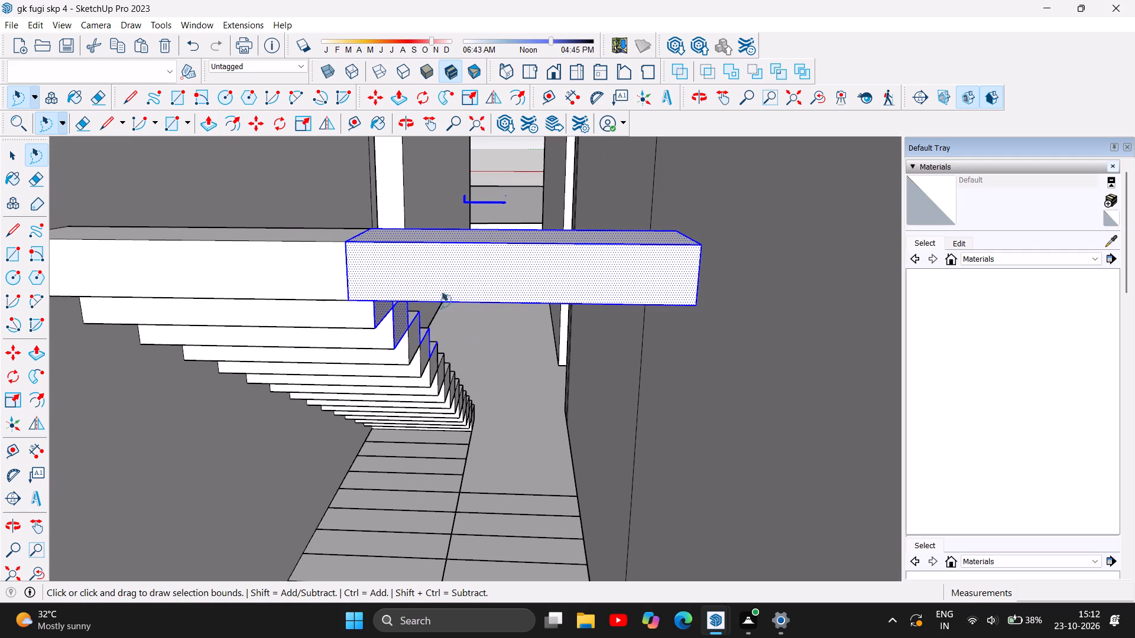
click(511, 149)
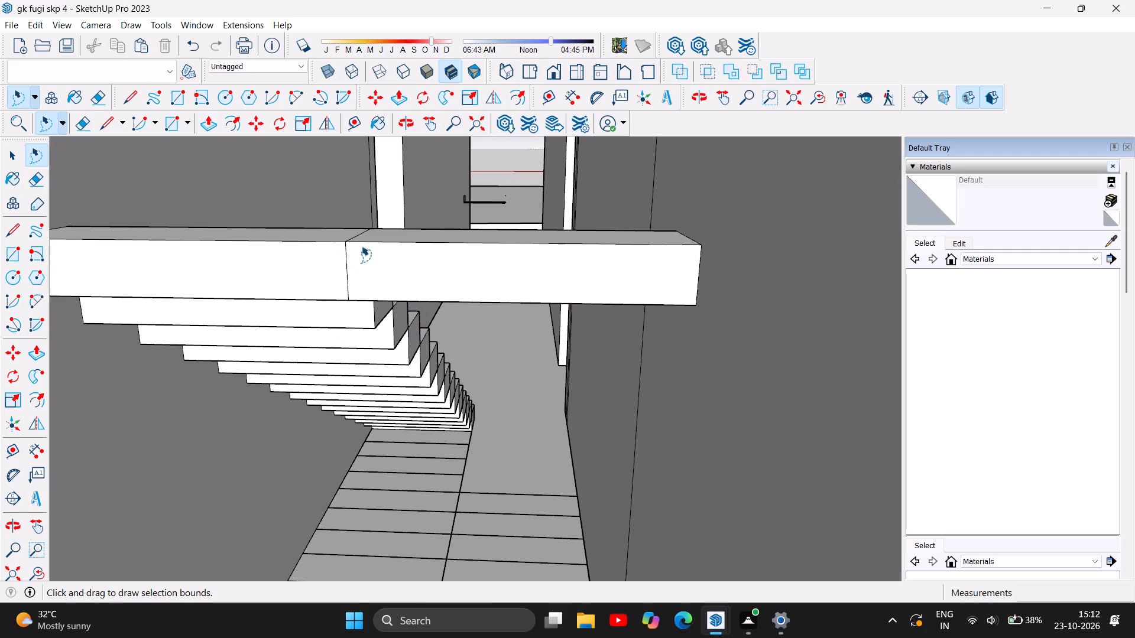
Delete the two long floating edges and the two short stray edges near the far end of the passage beyond the staircase.
scroll(498, 181, up, 2)
scroll(484, 228, up, 1)
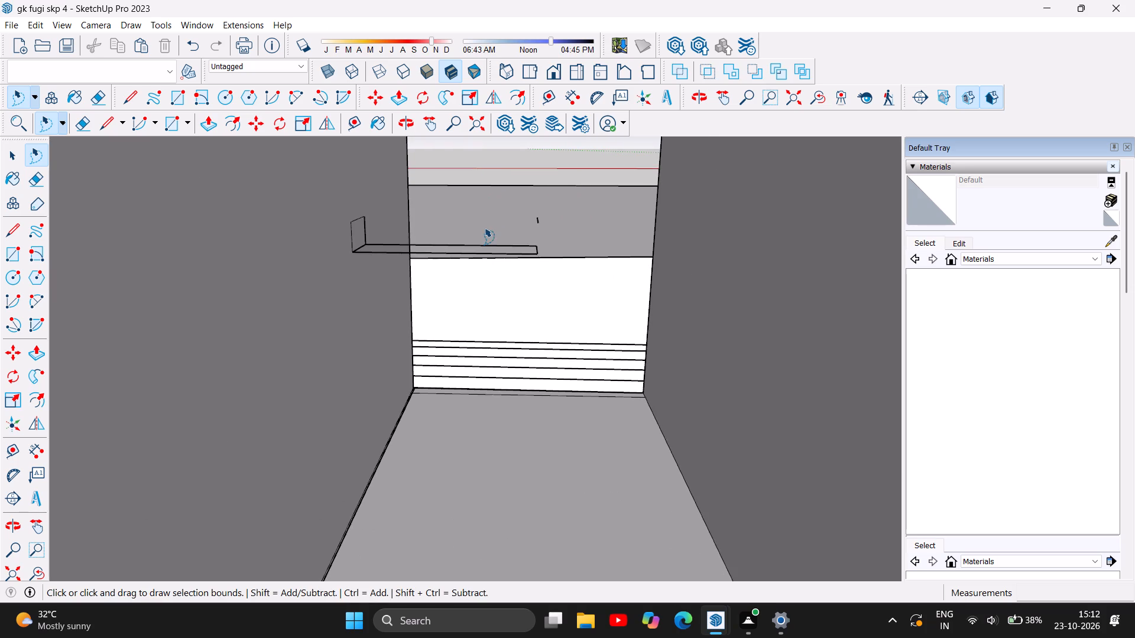
scroll(484, 228, up, 1)
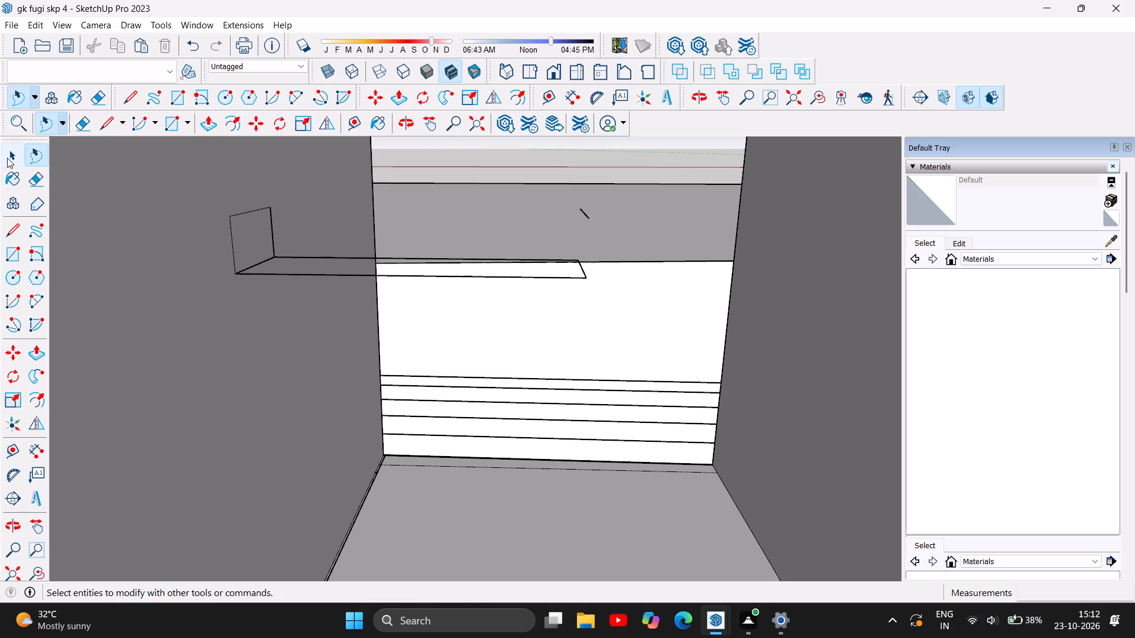
click(7, 158)
click(286, 276)
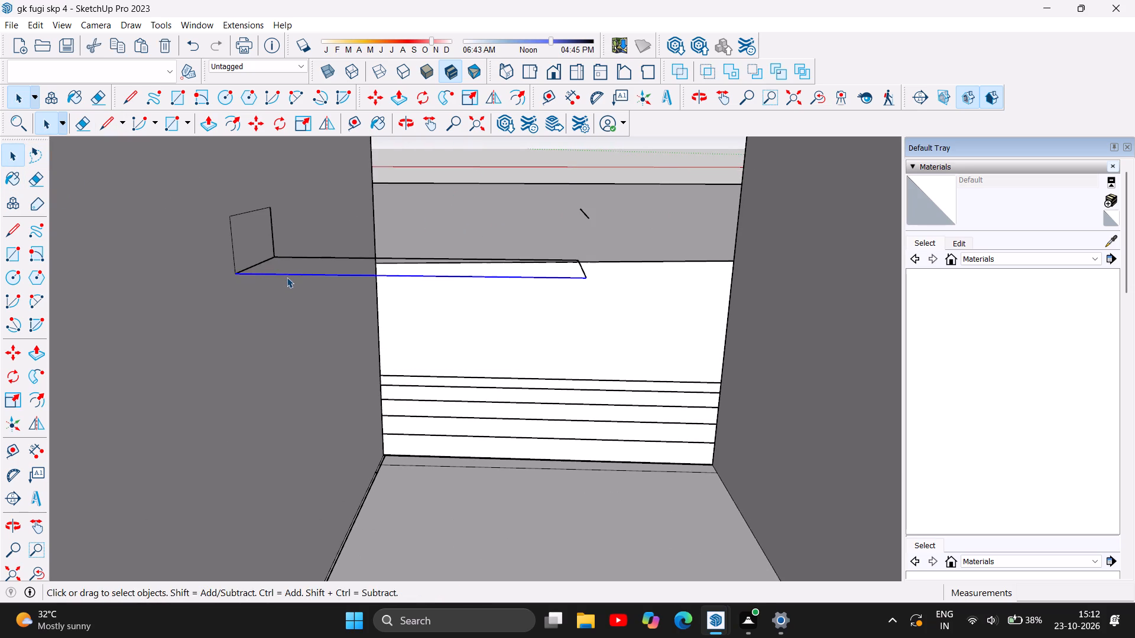
key(Delete)
click(328, 259)
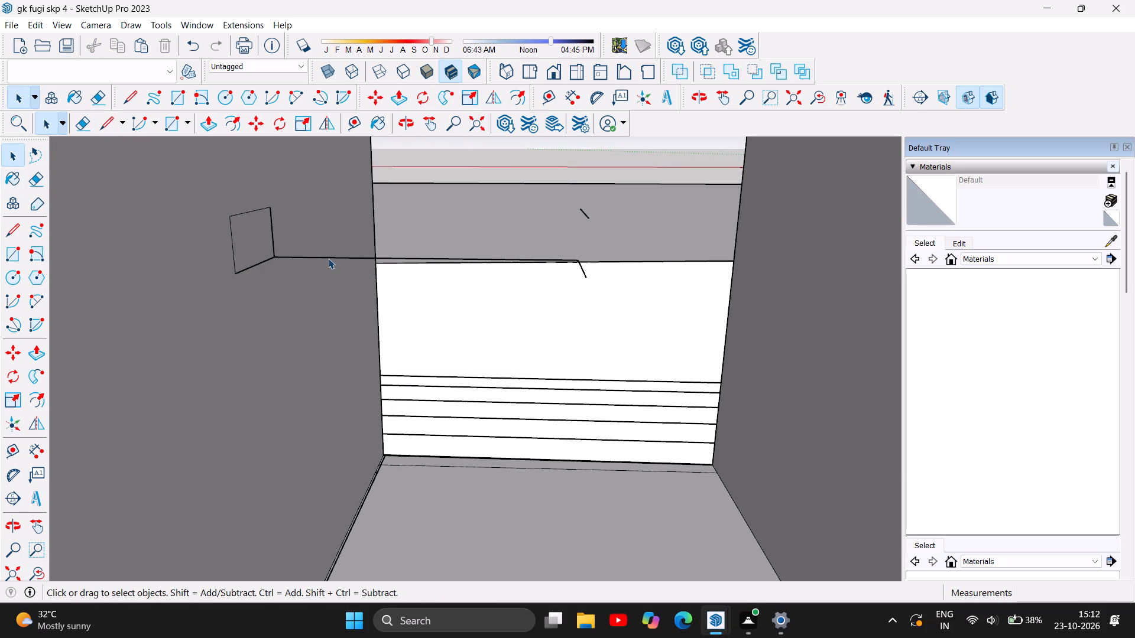
key(Delete)
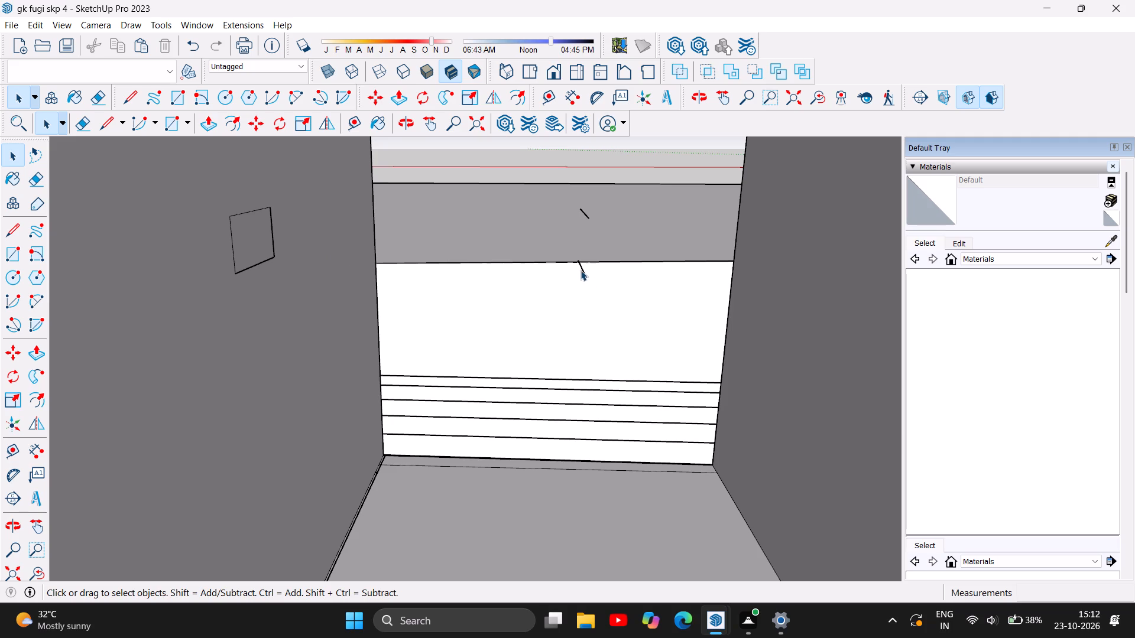
click(582, 269)
key(Delete)
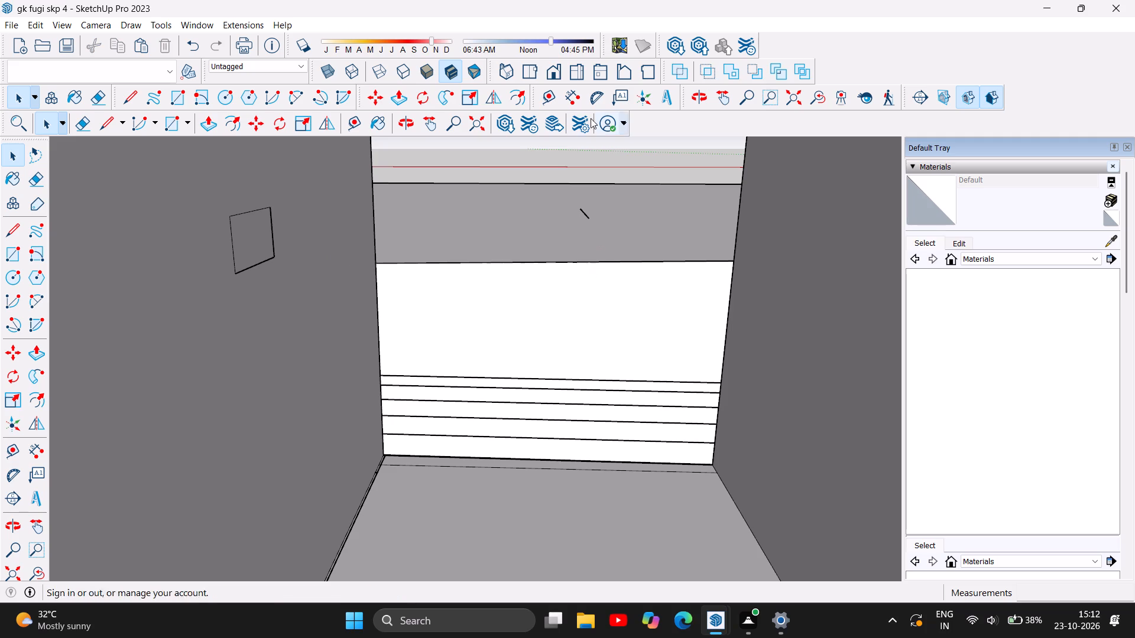
click(584, 213)
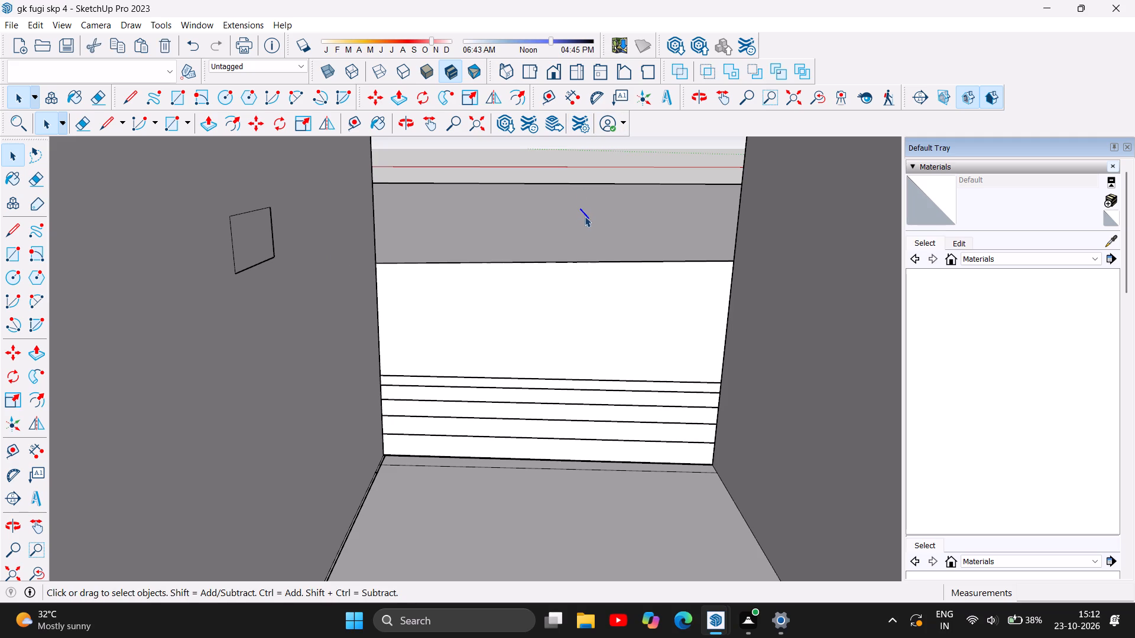
key(Delete)
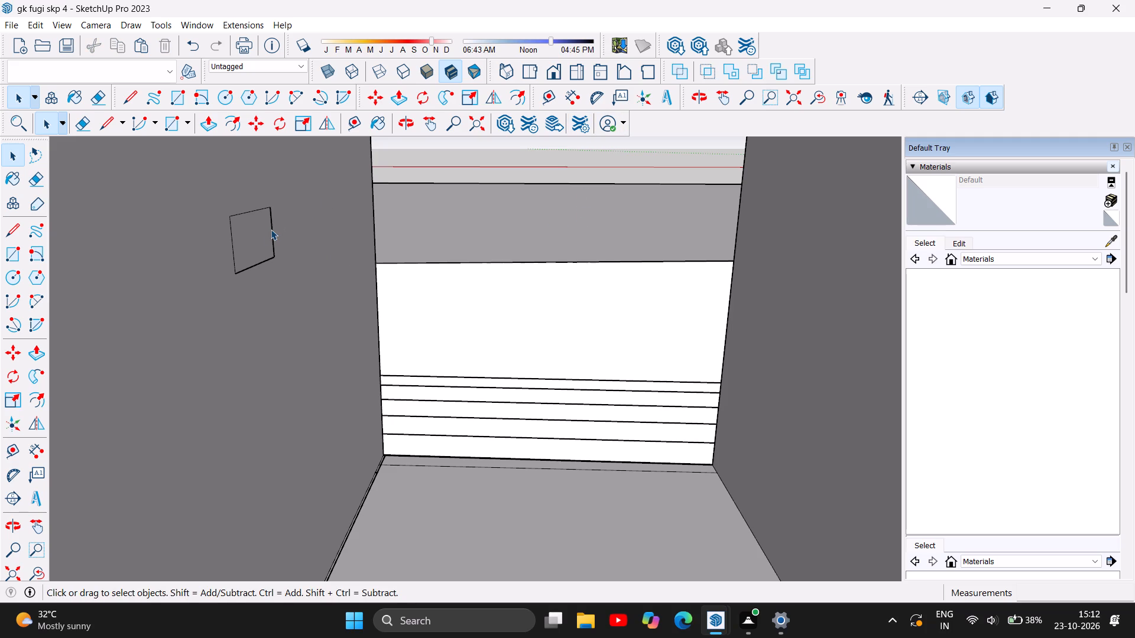
Delete the two upright edges and the upper edge of the stray four-sided outline against the passage's side wall.
click(271, 229)
key(Delete)
click(275, 240)
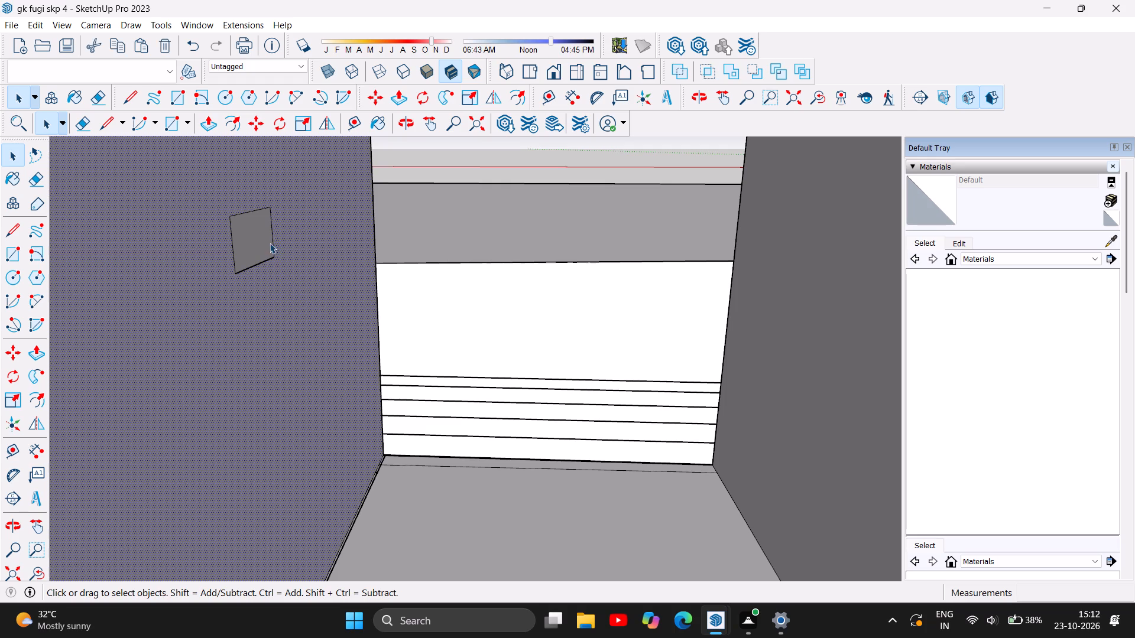
click(272, 240)
key(Delete)
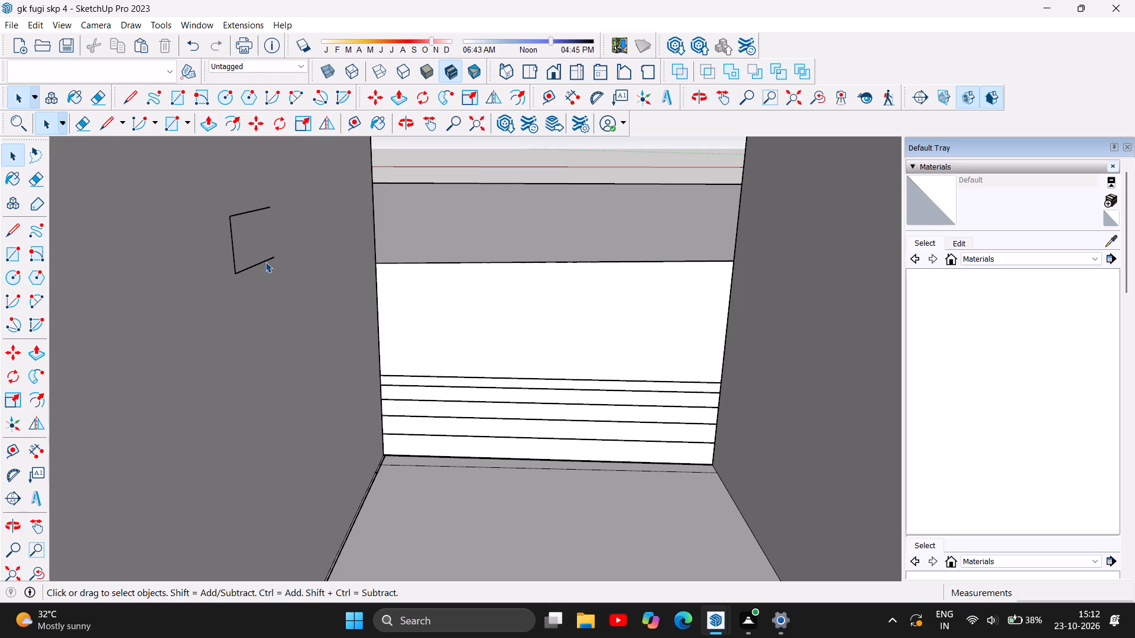
click(265, 262)
key(Delete)
click(261, 263)
key(Delete)
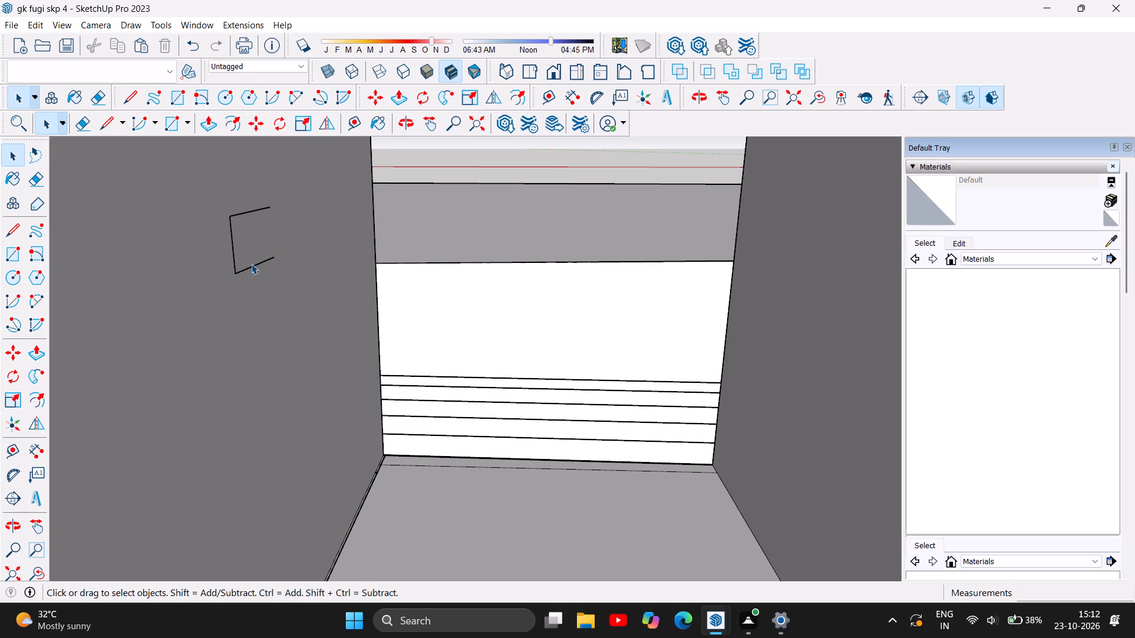
click(259, 262)
click(259, 267)
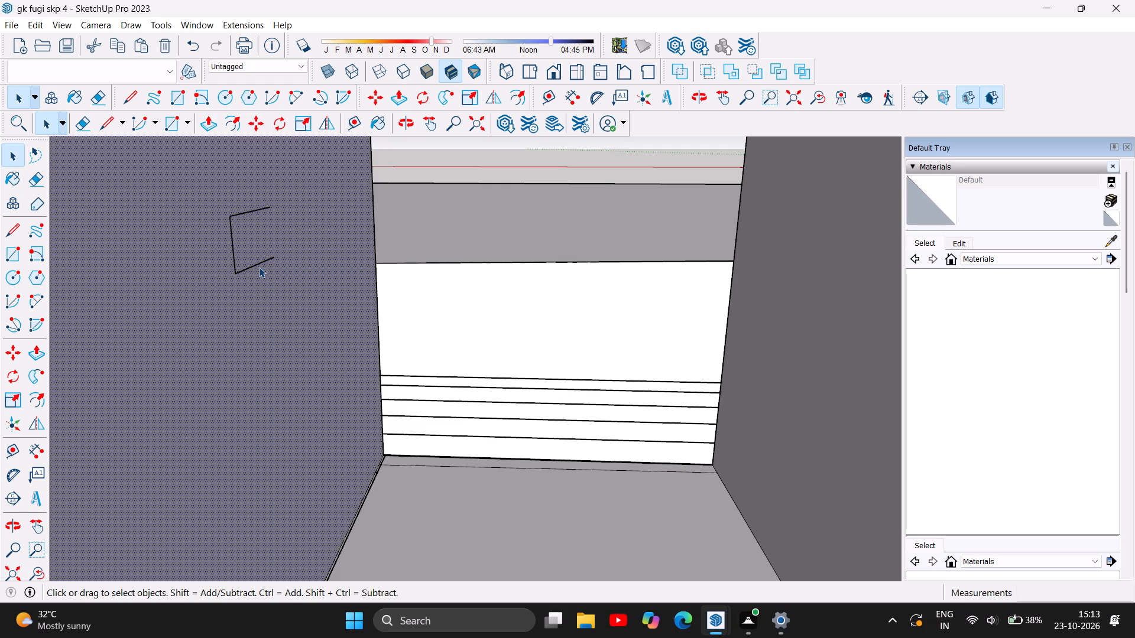
click(261, 261)
click(261, 265)
click(539, 151)
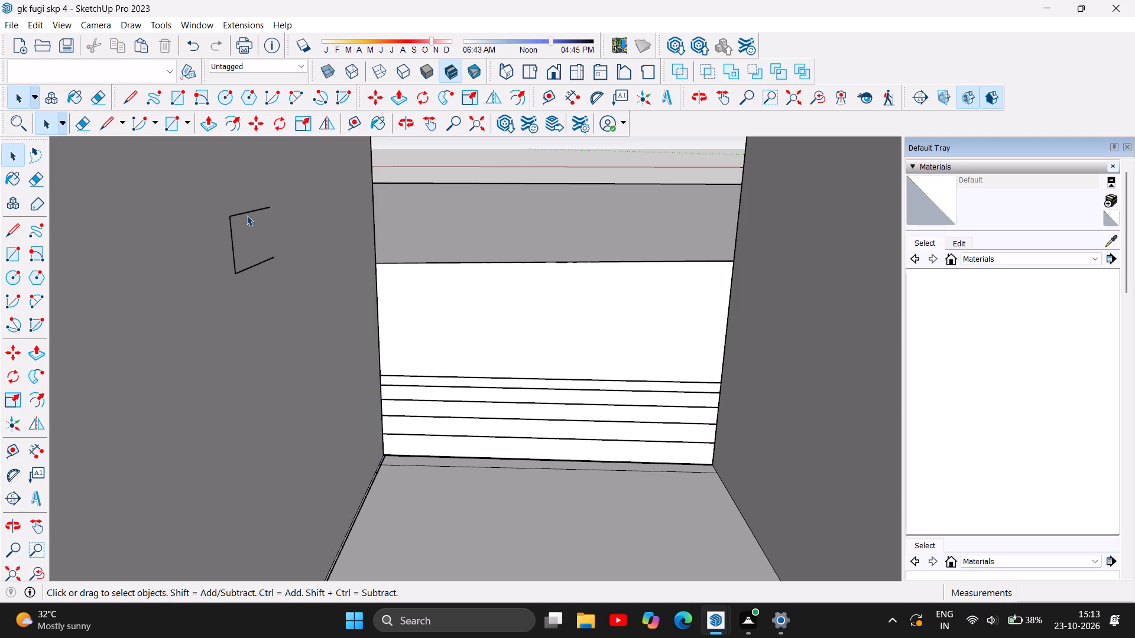
click(241, 213)
key(Delete)
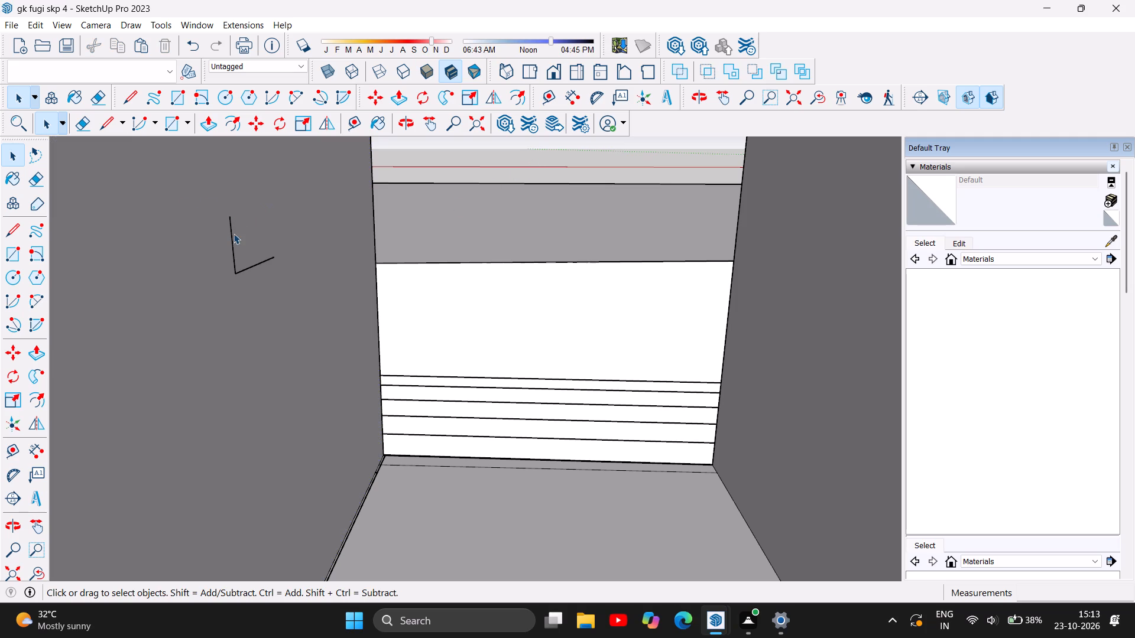
click(232, 238)
key(Delete)
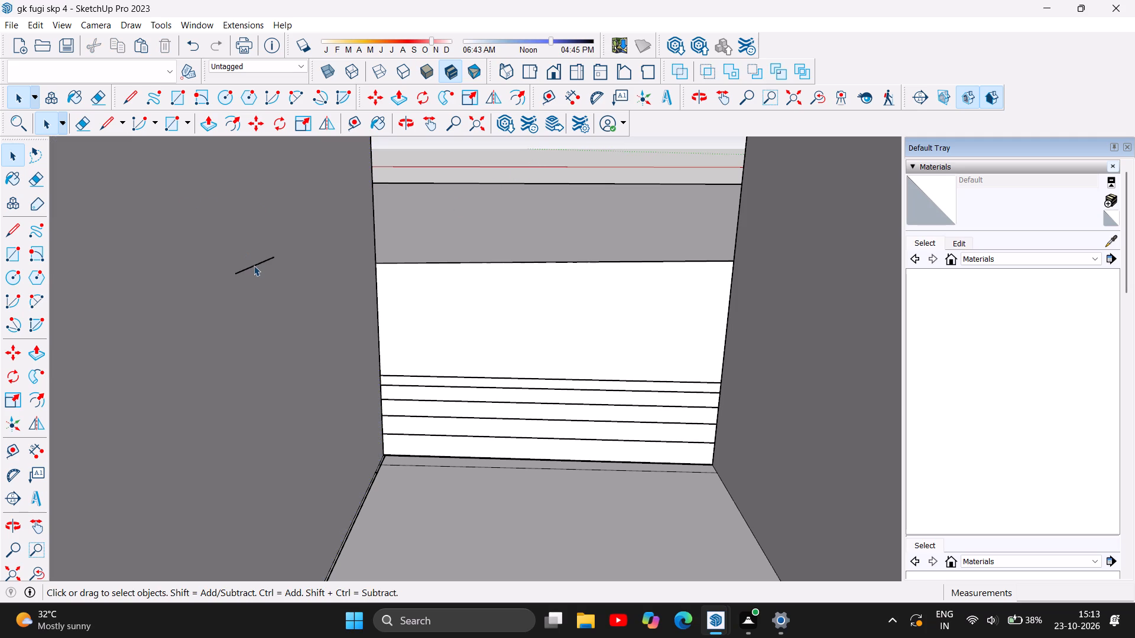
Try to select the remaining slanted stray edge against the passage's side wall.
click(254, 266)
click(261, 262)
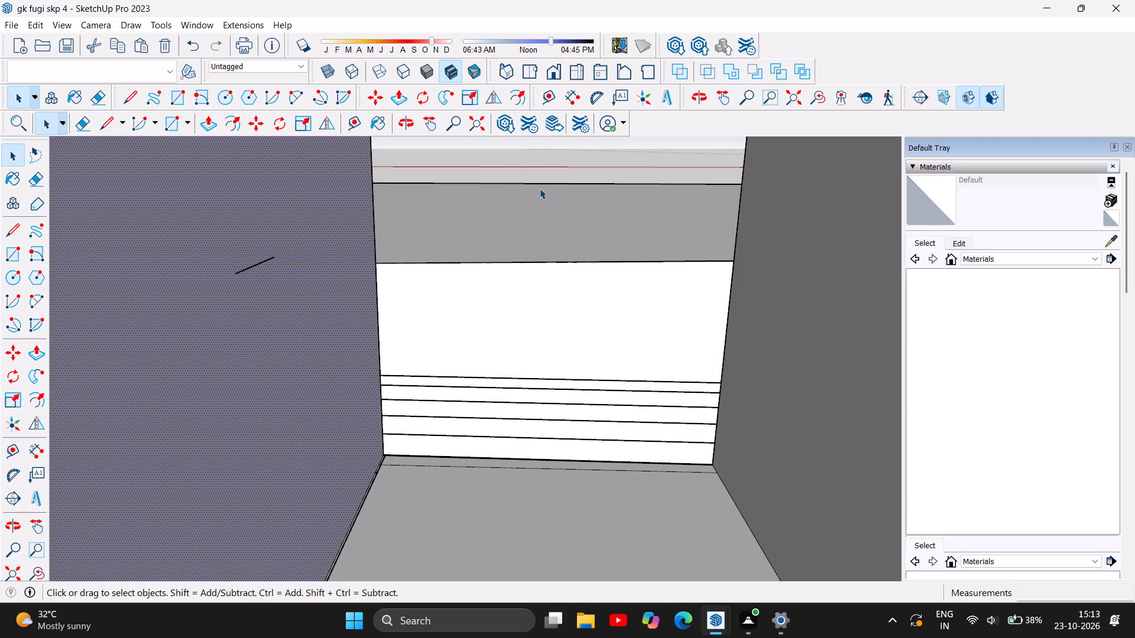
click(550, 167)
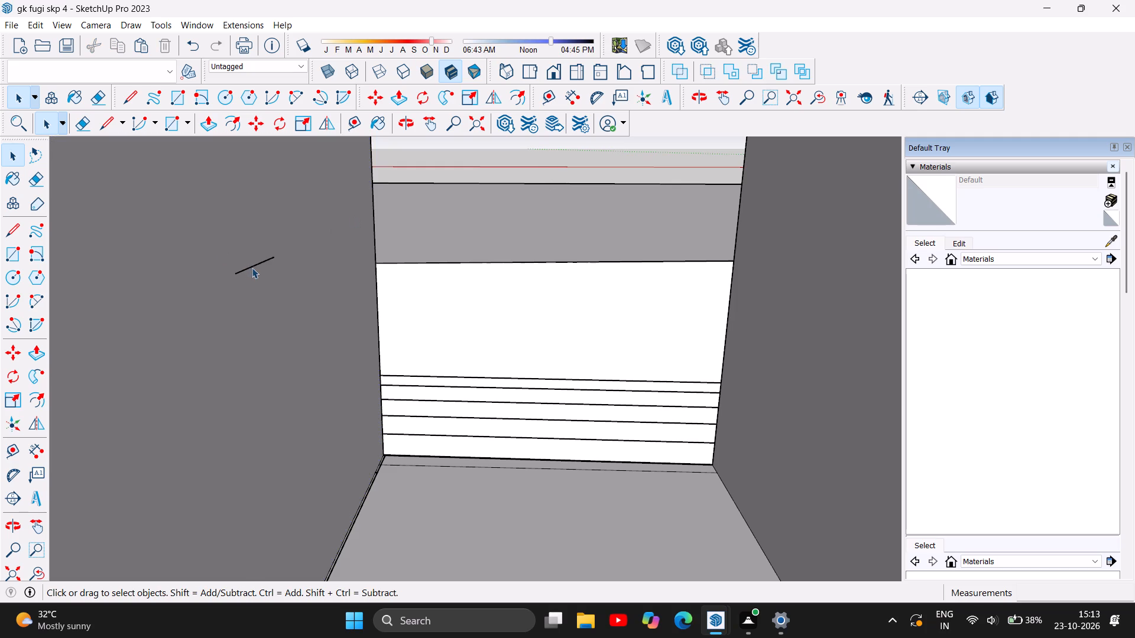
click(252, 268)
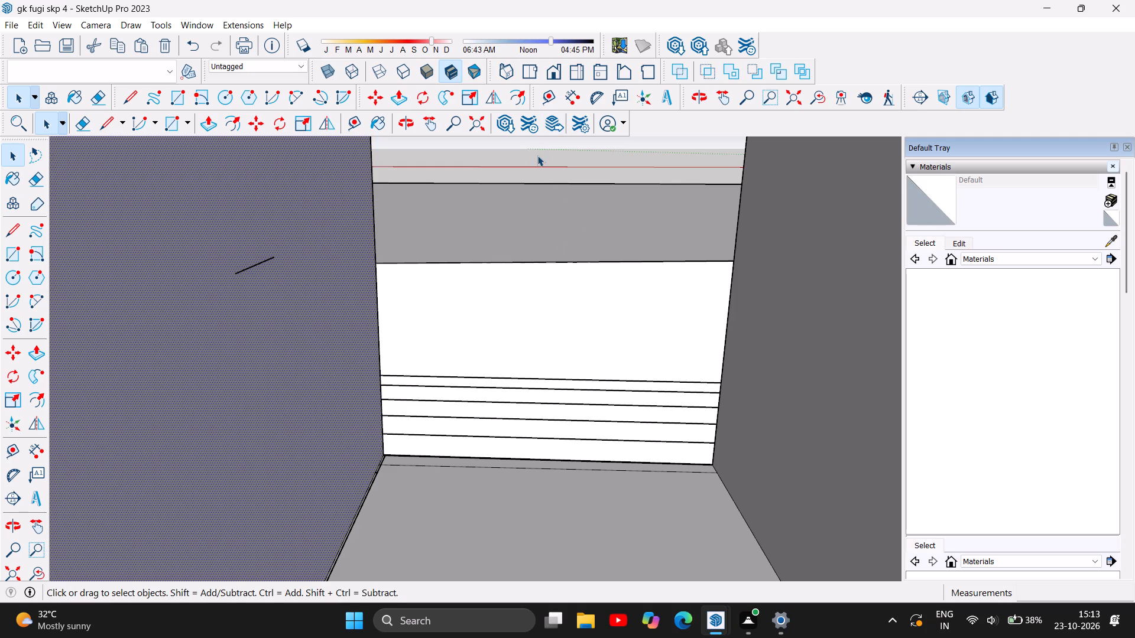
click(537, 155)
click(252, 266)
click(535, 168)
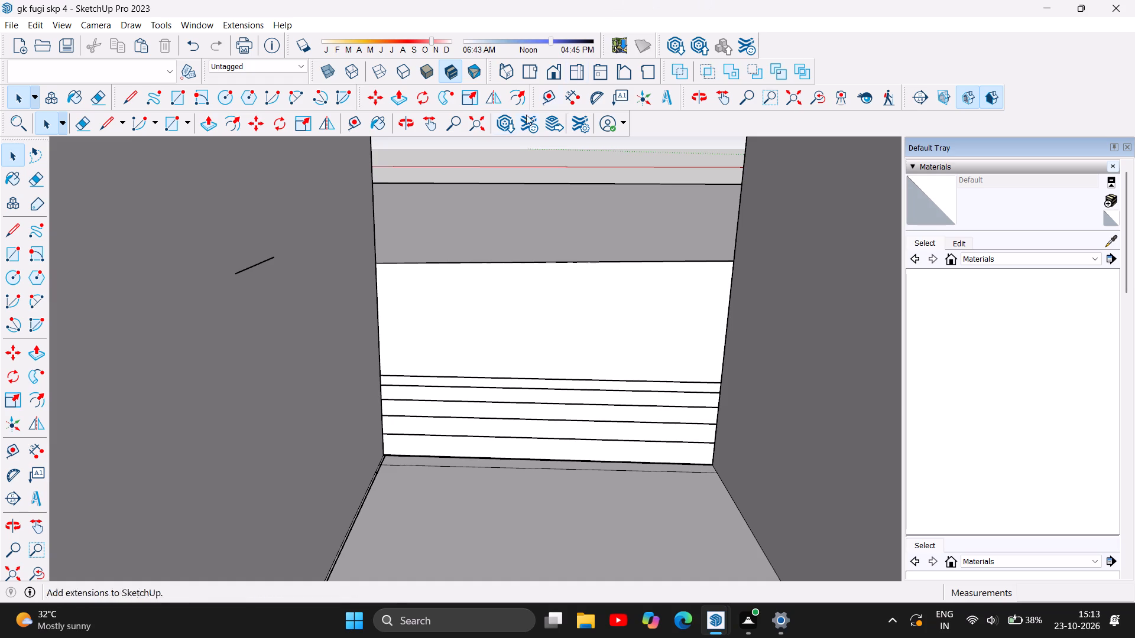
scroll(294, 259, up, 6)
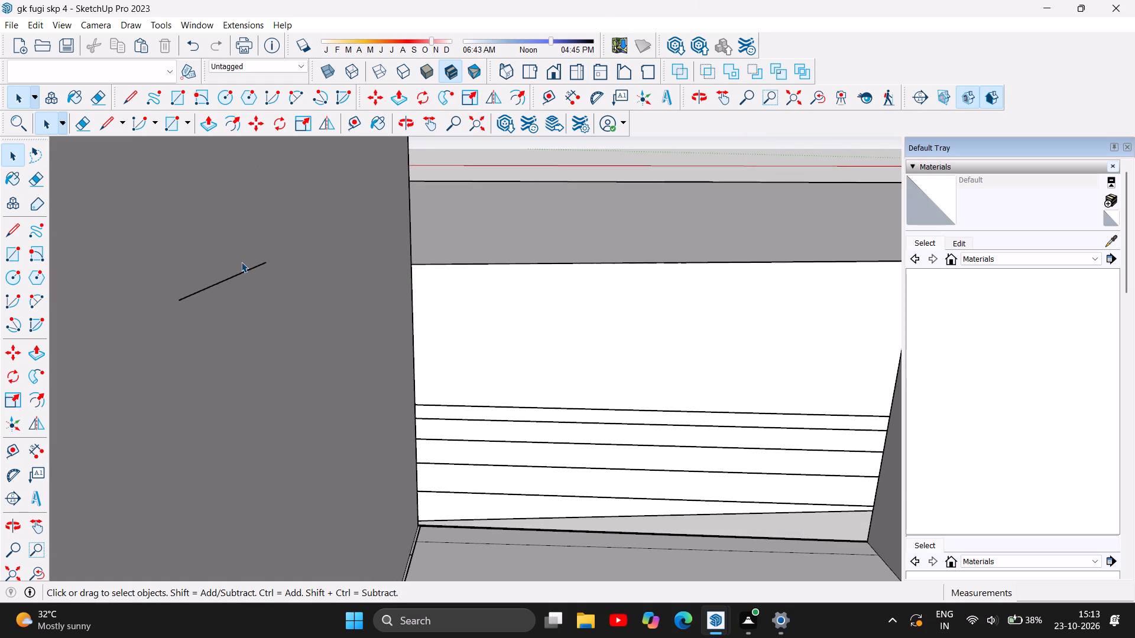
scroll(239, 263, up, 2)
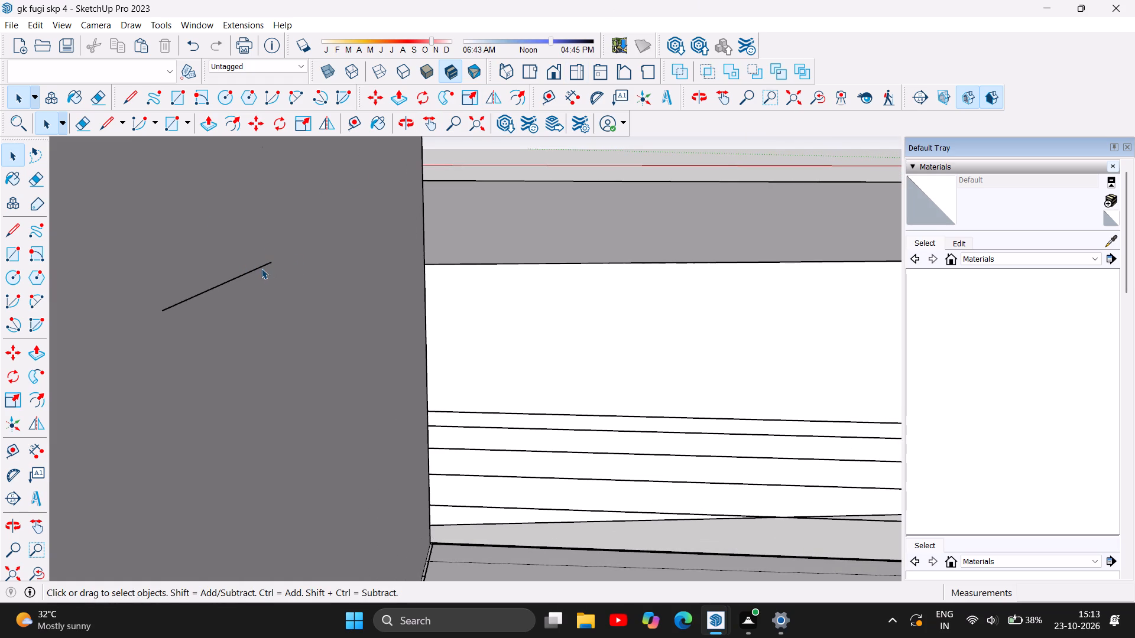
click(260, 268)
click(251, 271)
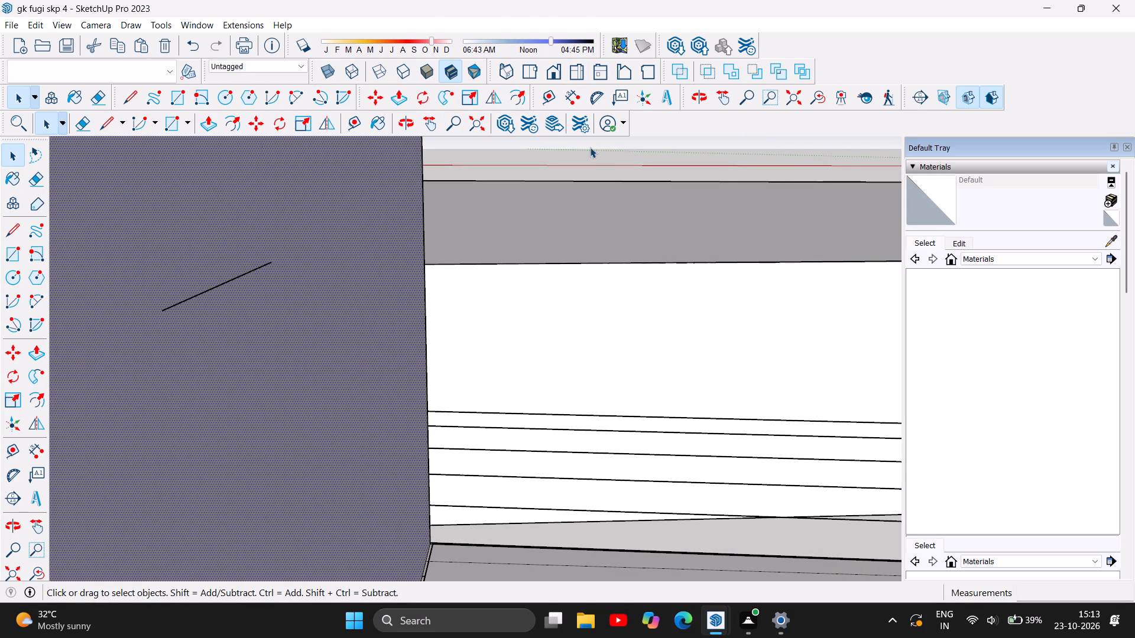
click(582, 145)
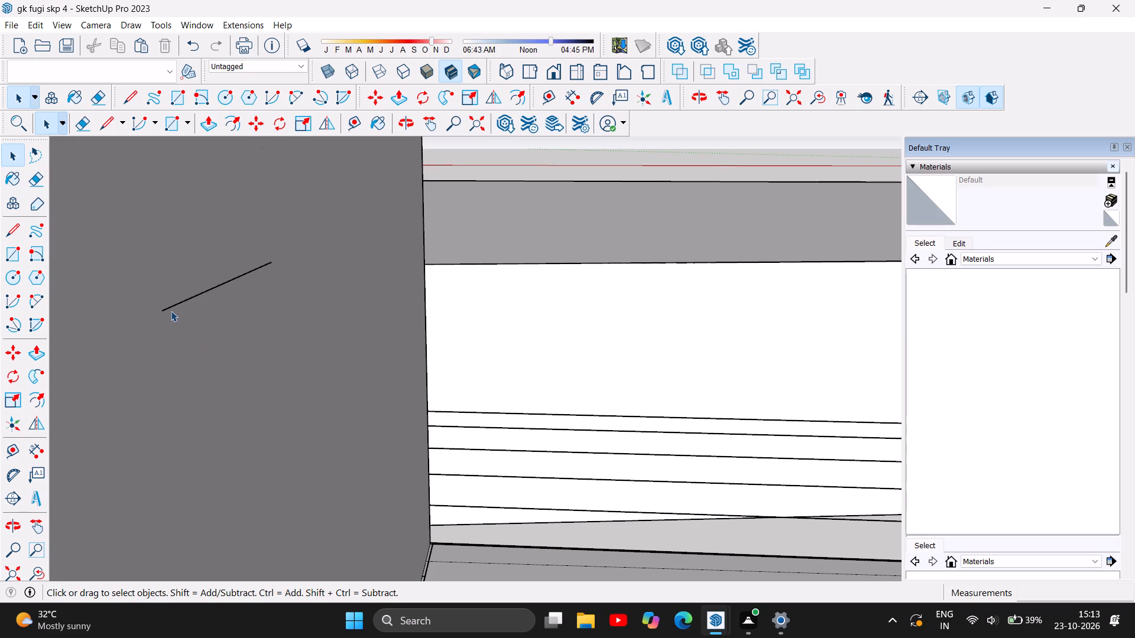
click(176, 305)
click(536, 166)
Push/Pull the front face of the top step's original half, above the flight, outward by about 5 5/8".
scroll(443, 226, down, 5)
scroll(540, 194, down, 2)
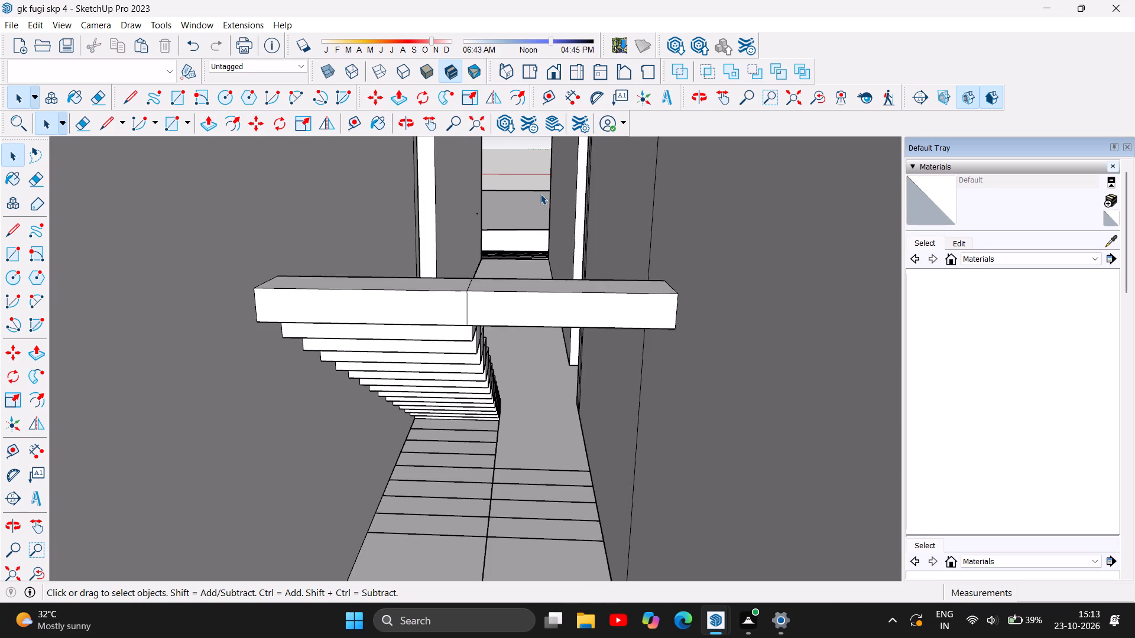
scroll(540, 194, down, 2)
scroll(547, 237, up, 4)
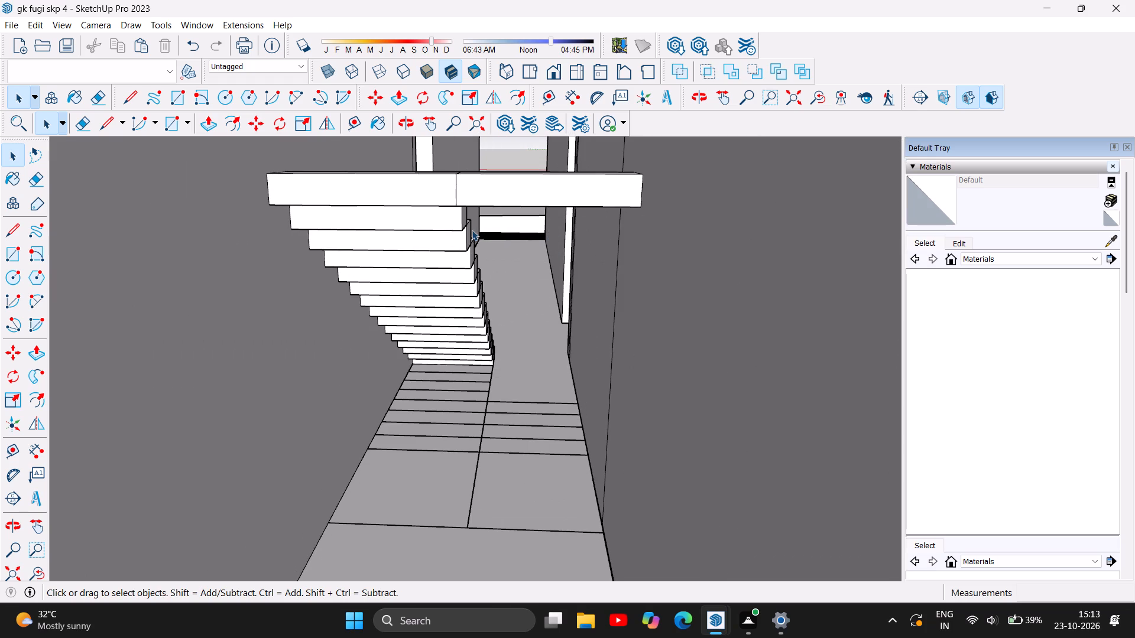
click(398, 126)
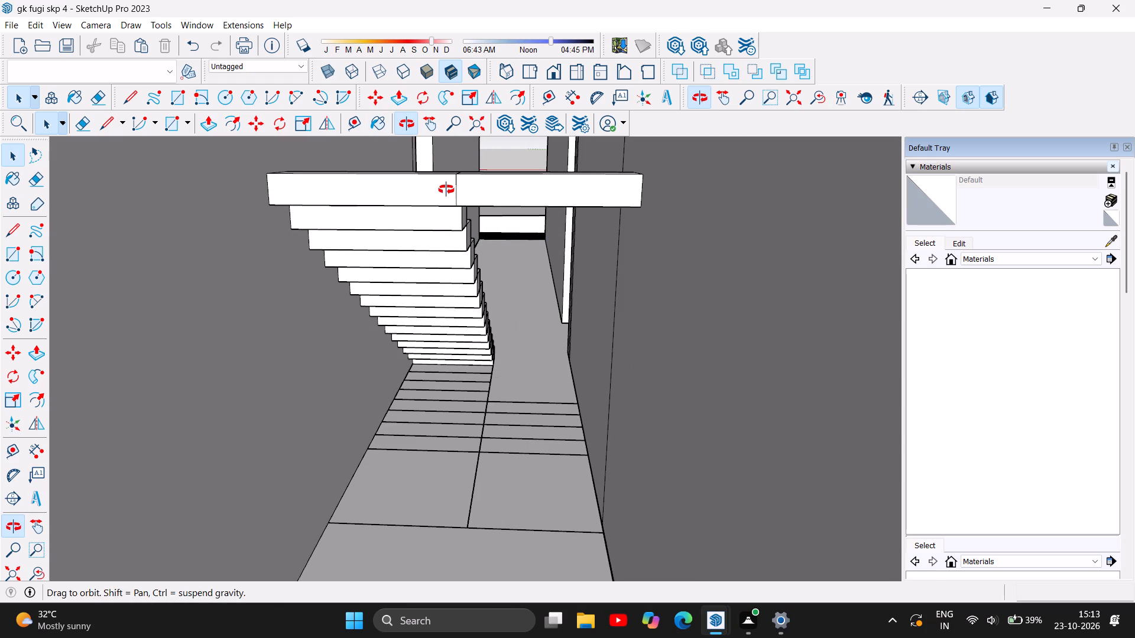
drag(446, 190, 466, 259)
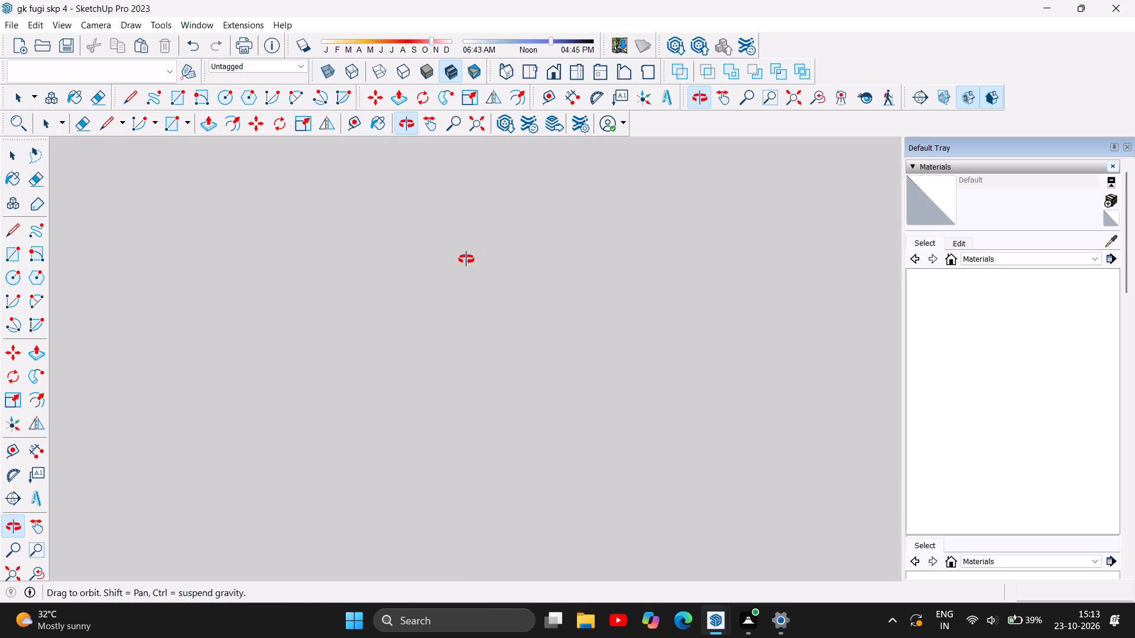
drag(466, 259, 496, 249)
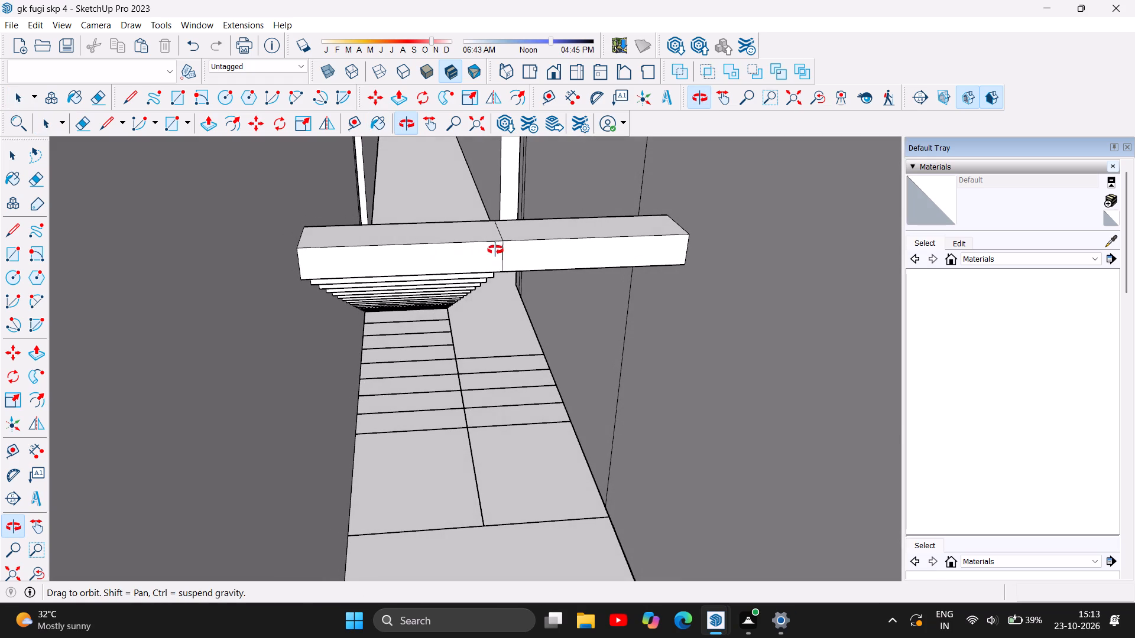
click(205, 118)
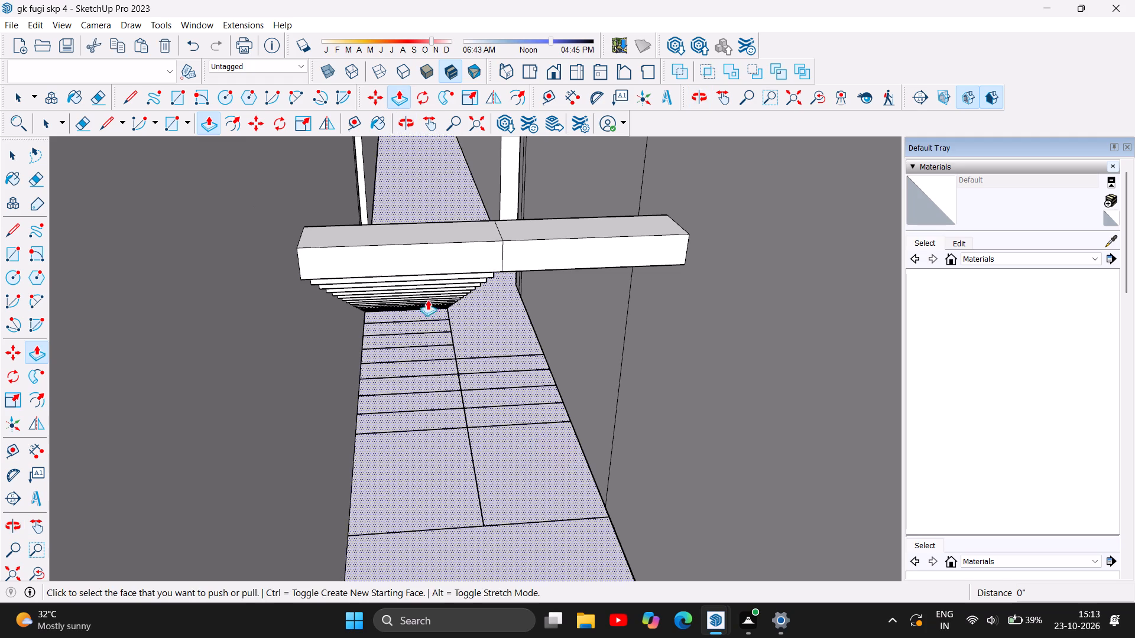
click(413, 245)
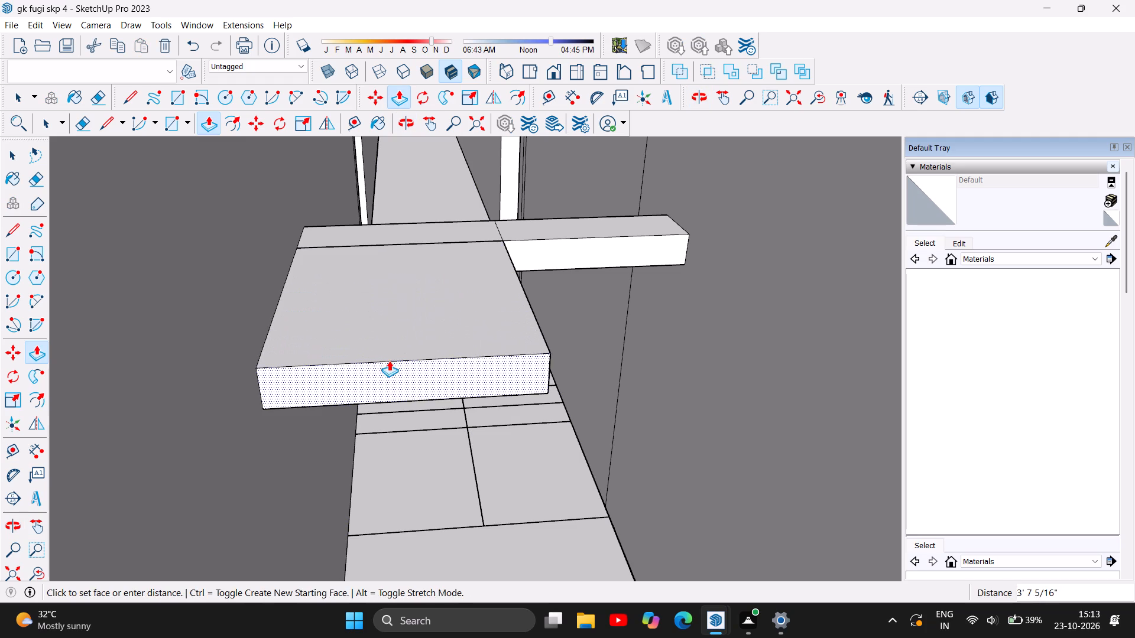
click(403, 245)
drag(404, 254, 405, 265)
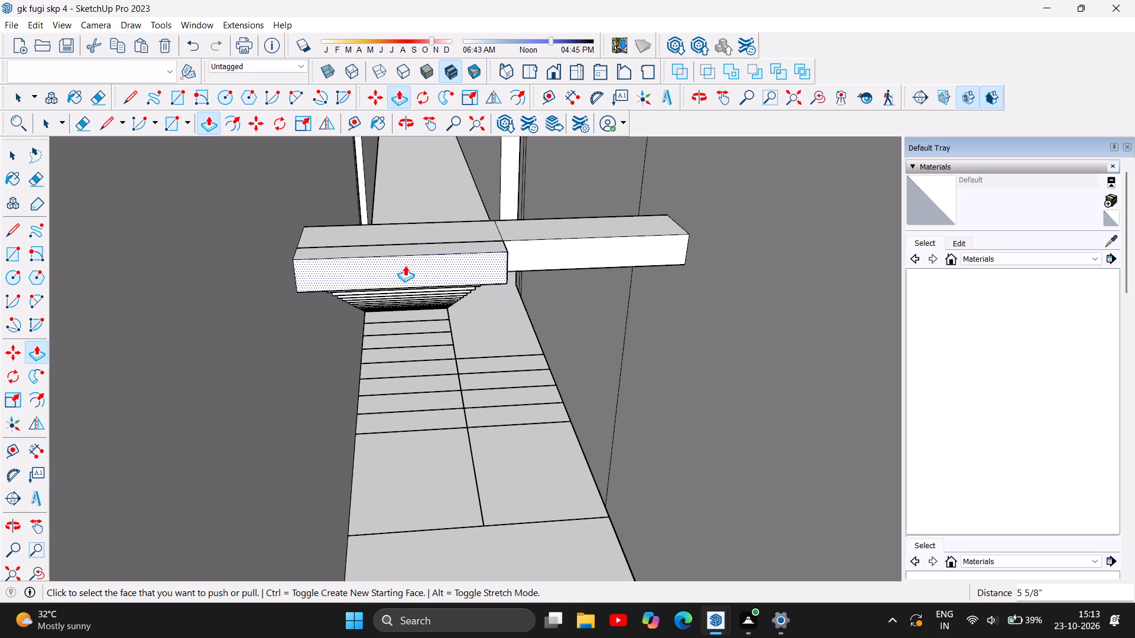
Set the Push/Pull distance for the front face of the top step's original half to 4'.
text(4')
key(Return)
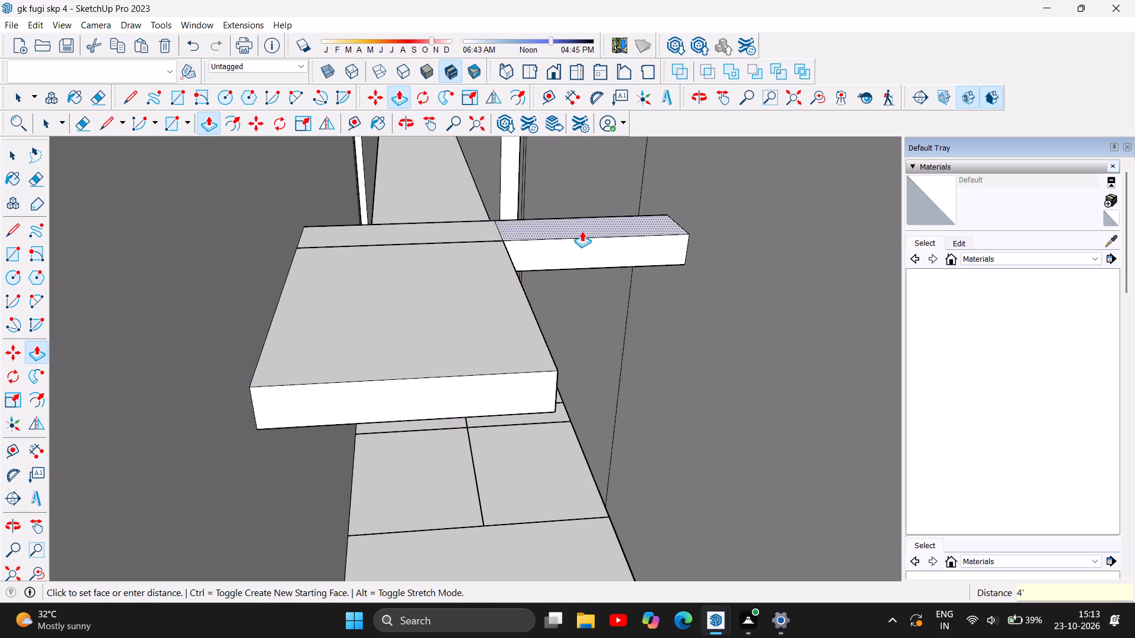
Delete the four edges of the narrow four-sided outline showing against the dark side wall beside the staircase passage.
scroll(686, 194, up, 5)
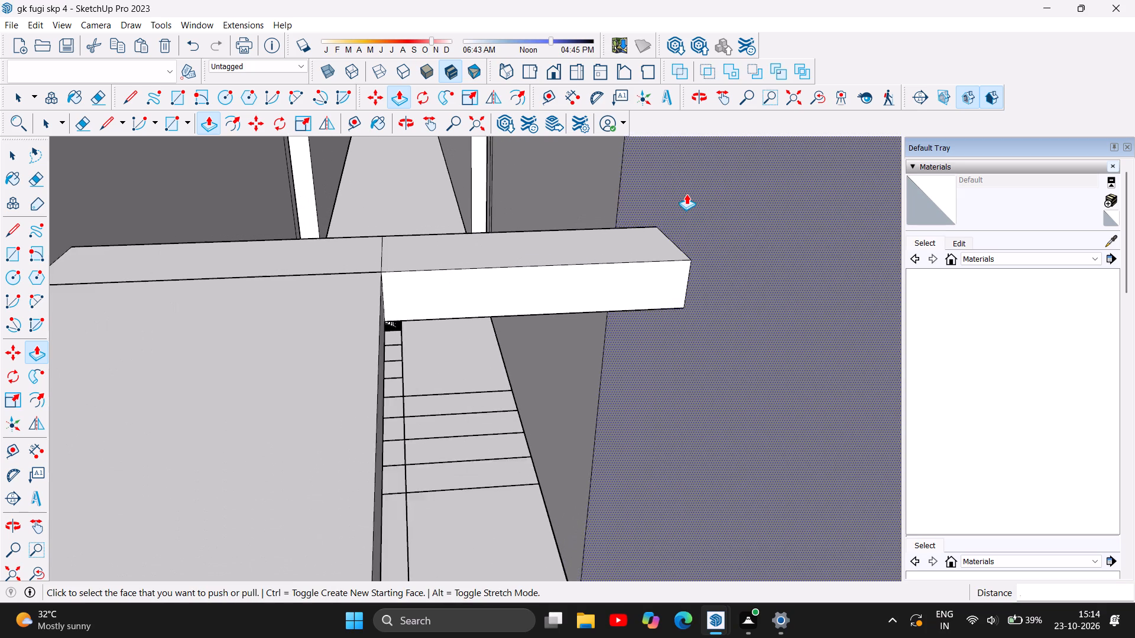
scroll(686, 194, up, 1)
scroll(664, 275, up, 3)
scroll(475, 378, down, 5)
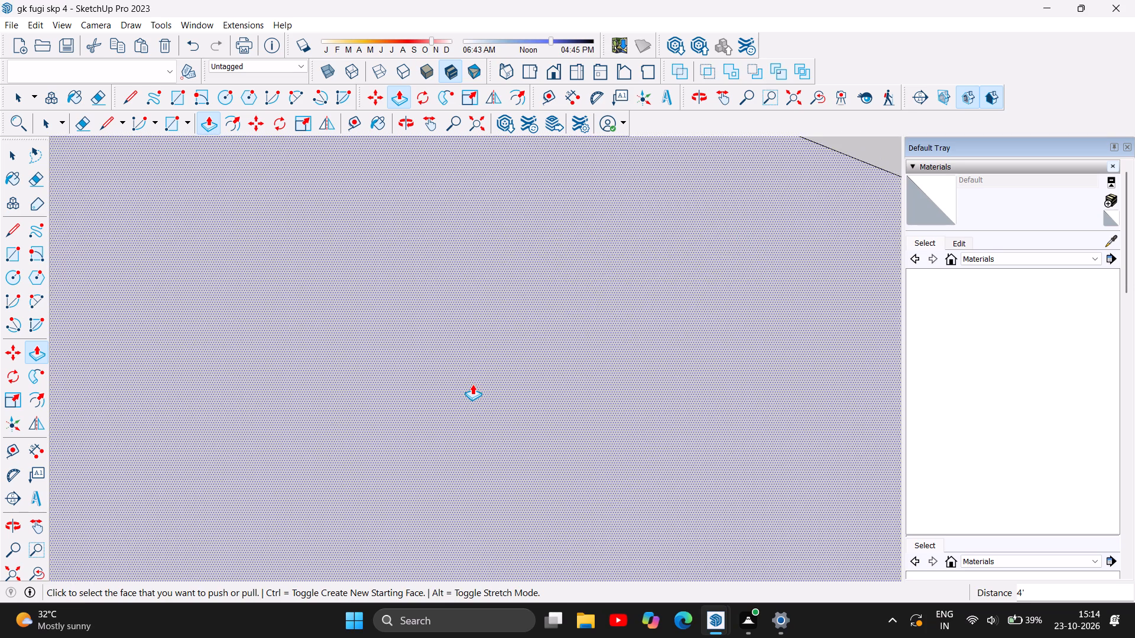
scroll(692, 348, down, 5)
scroll(436, 337, down, 6)
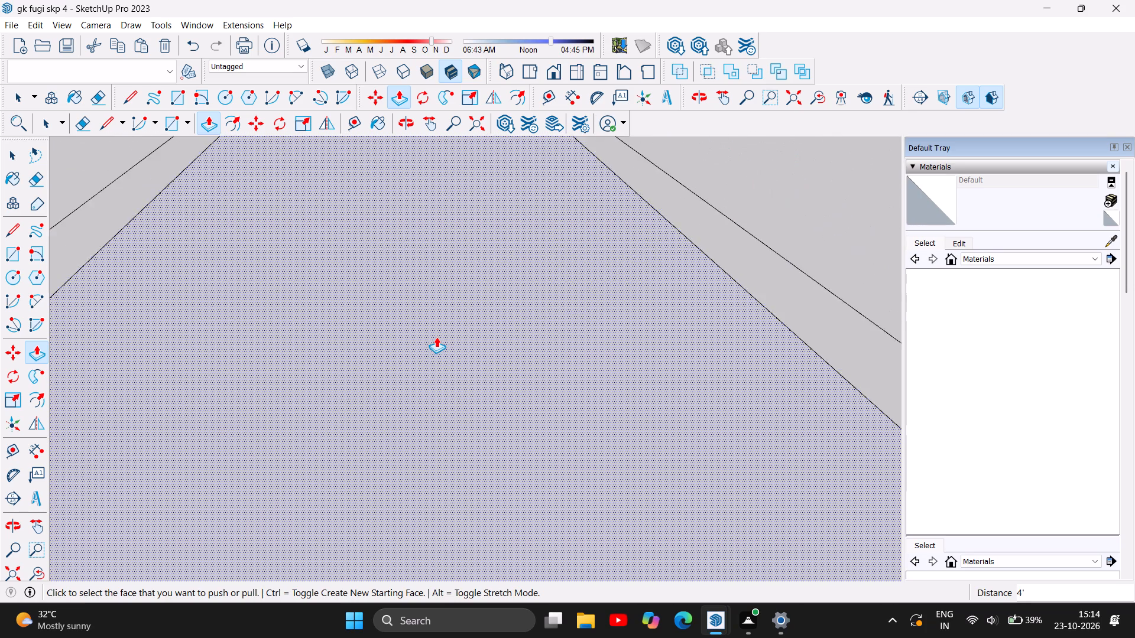
scroll(436, 337, down, 14)
scroll(405, 280, down, 6)
scroll(446, 446, up, 6)
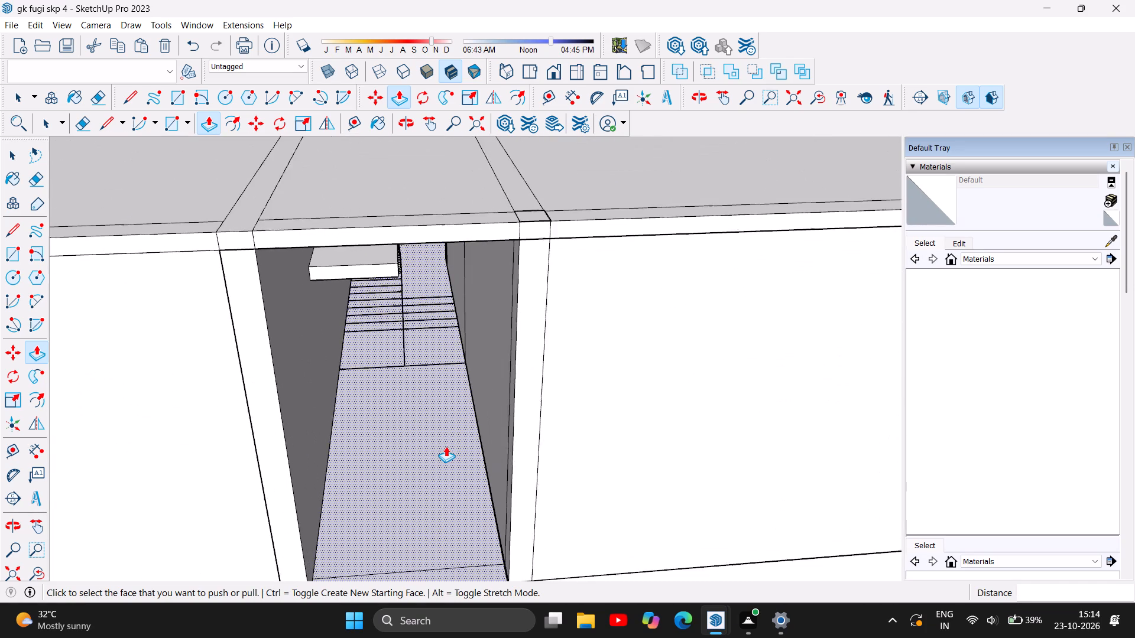
scroll(454, 235, up, 11)
scroll(315, 267, down, 5)
scroll(362, 256, down, 6)
click(408, 126)
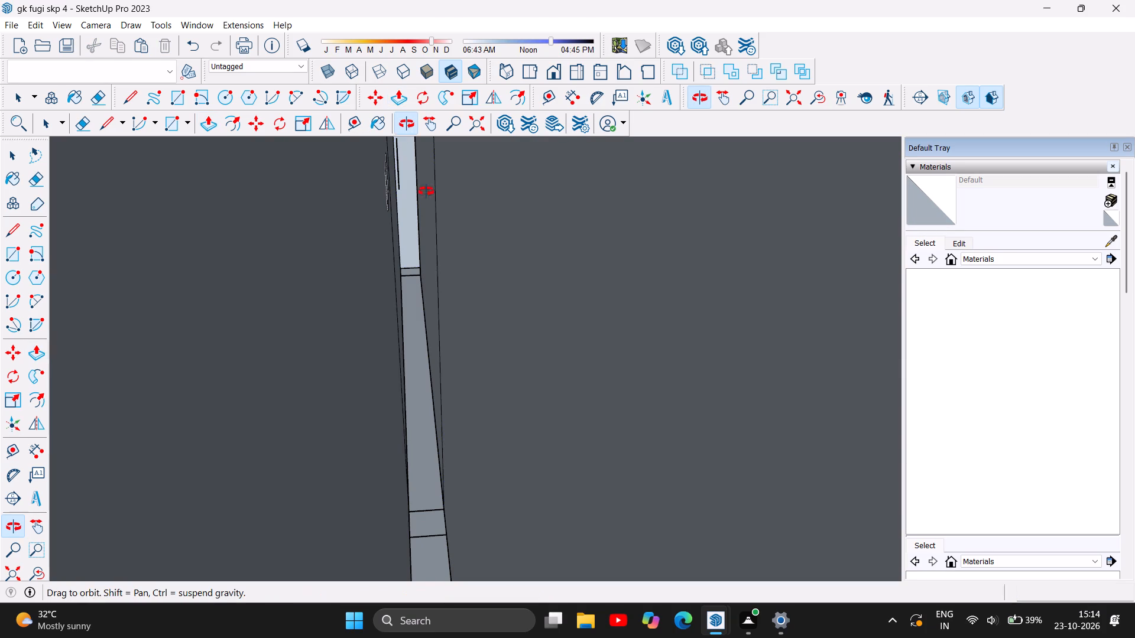
drag(317, 296, 384, 281)
scroll(374, 292, down, 2)
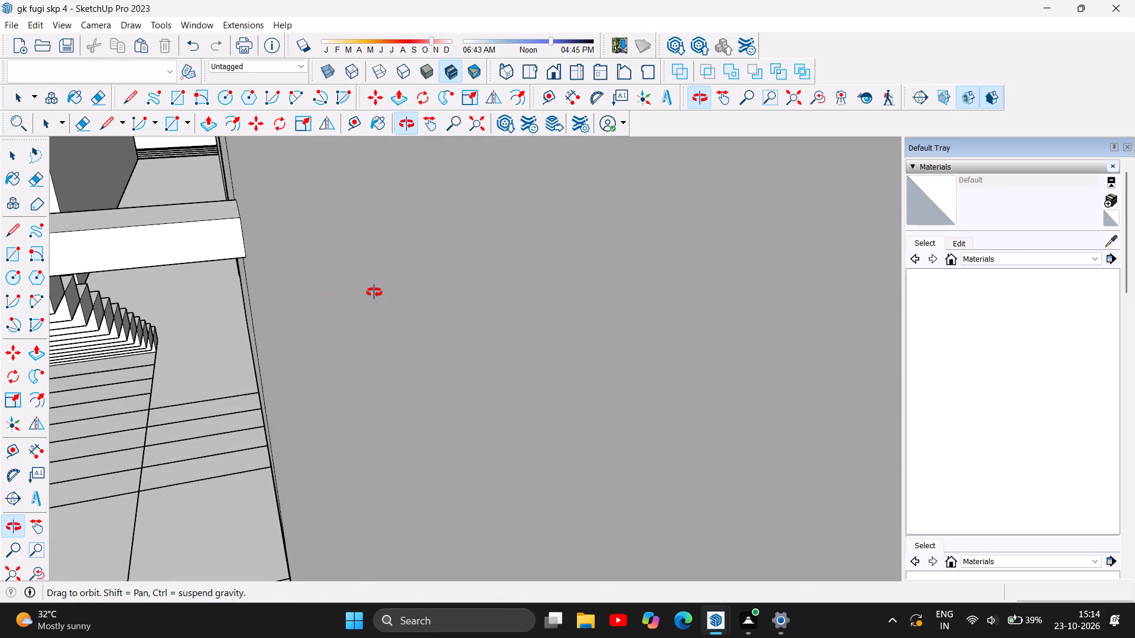
scroll(374, 292, down, 1)
scroll(235, 295, down, 1)
click(430, 350)
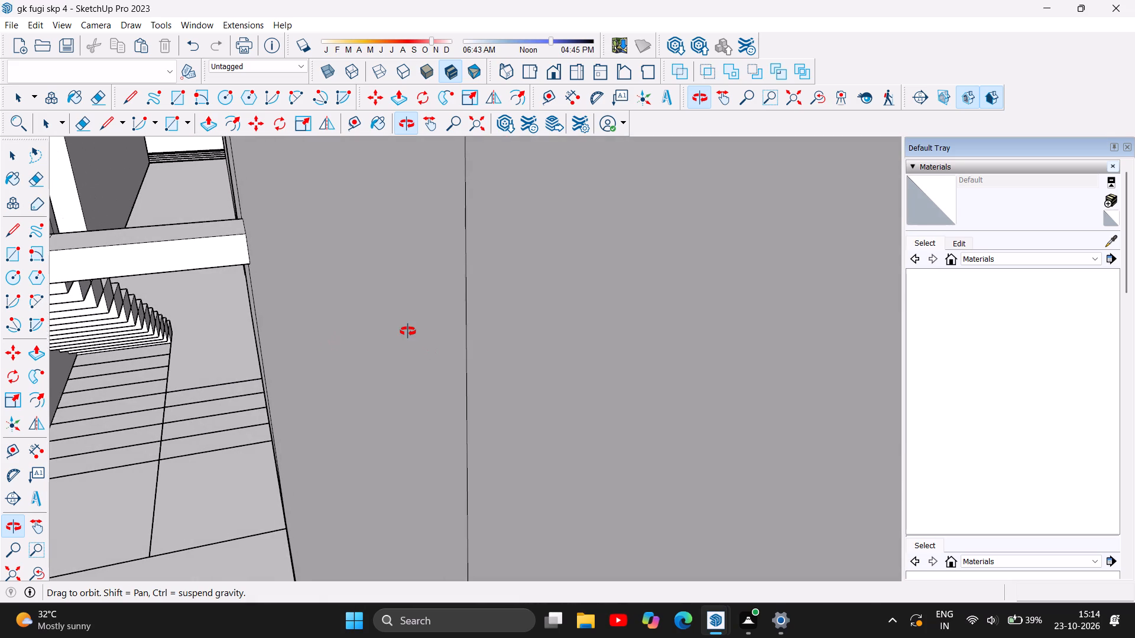
scroll(411, 331, down, 3)
scroll(261, 307, down, 6)
scroll(163, 334, up, 3)
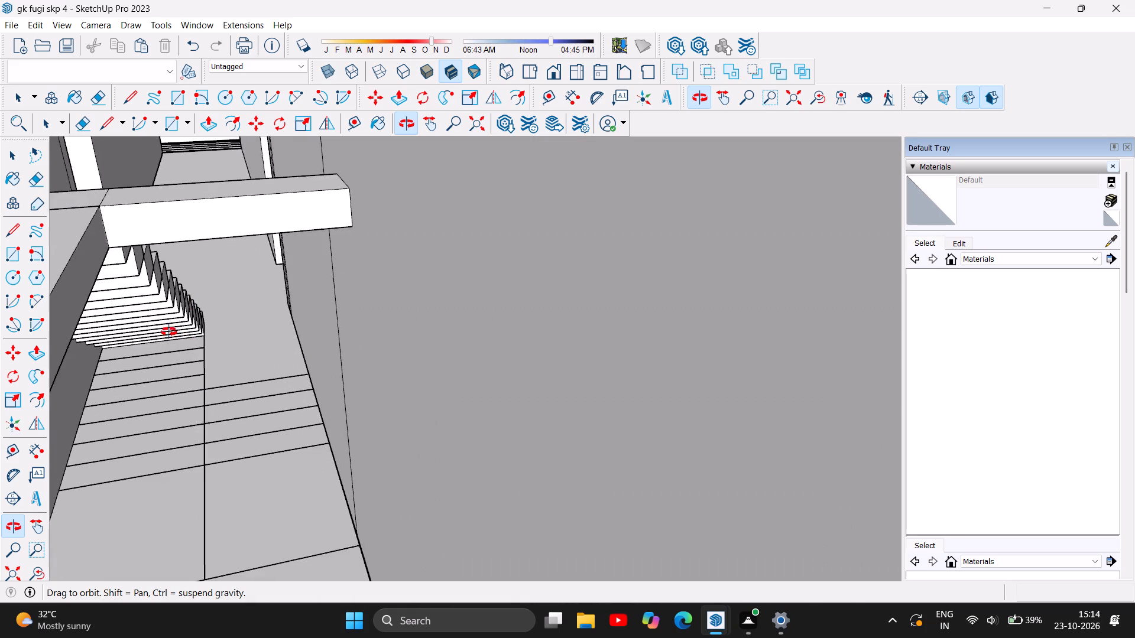
scroll(169, 332, up, 2)
drag(219, 285, 181, 271)
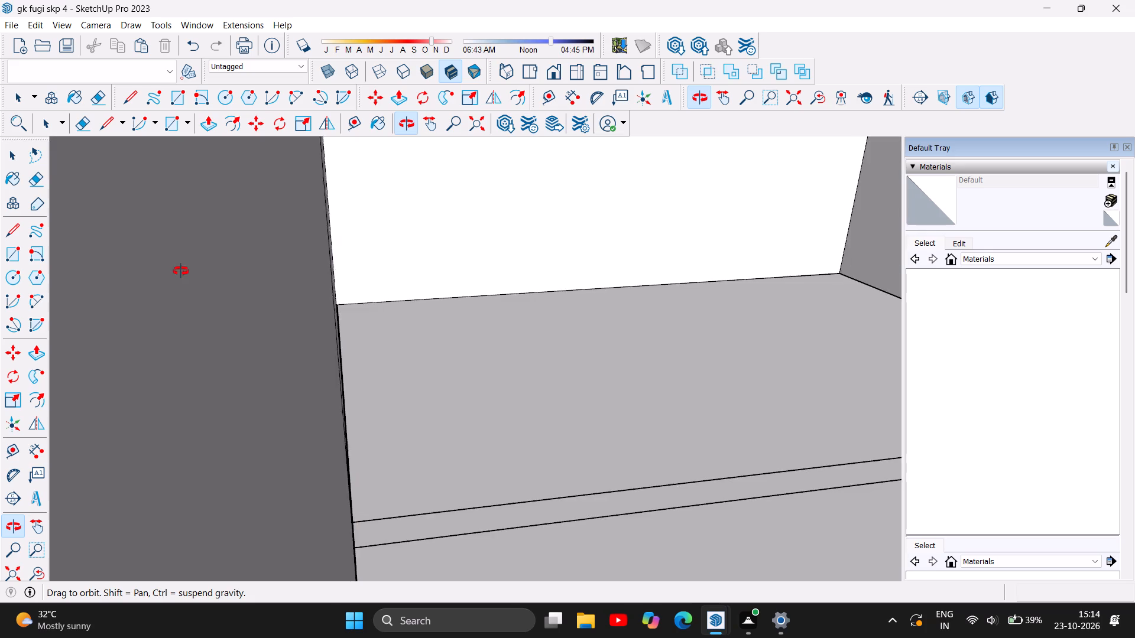
drag(181, 271, 192, 304)
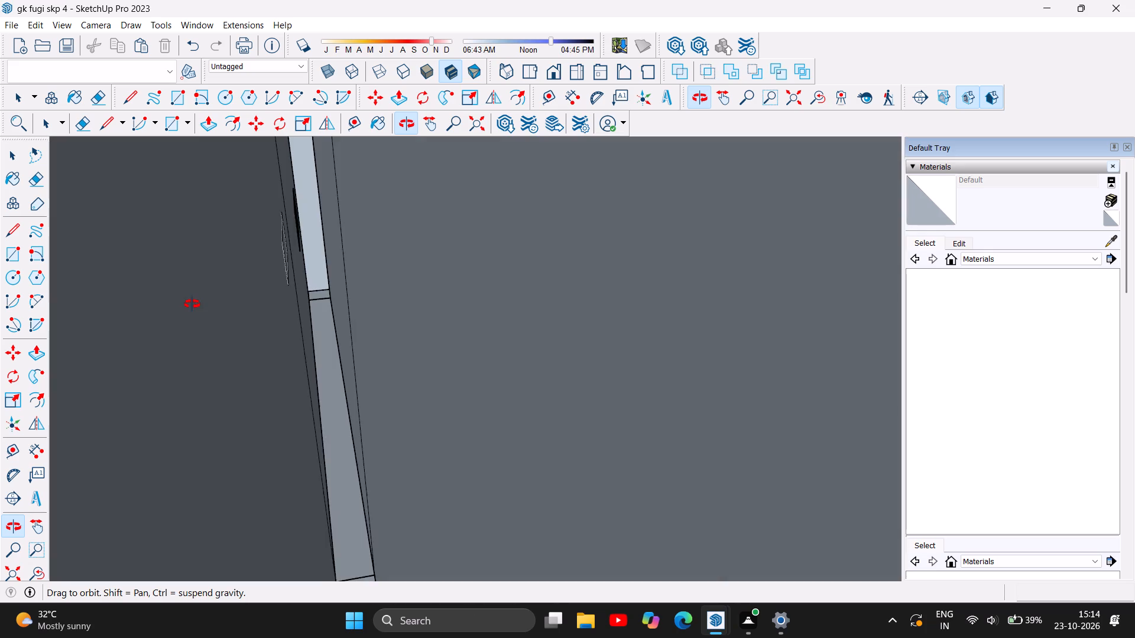
drag(192, 304, 194, 318)
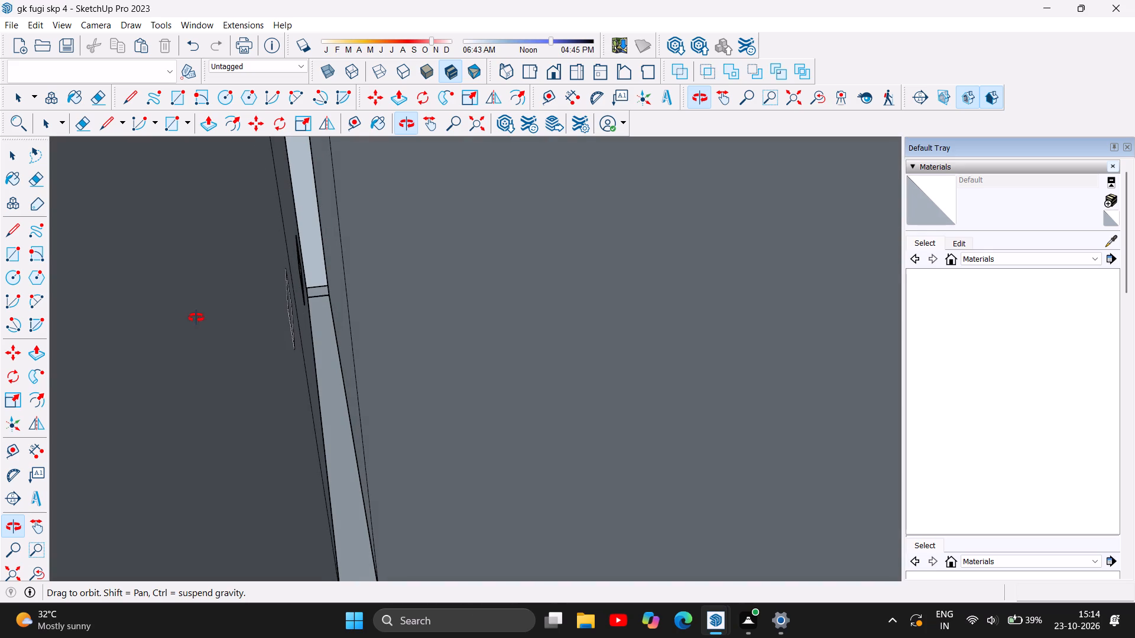
scroll(300, 315, up, 7)
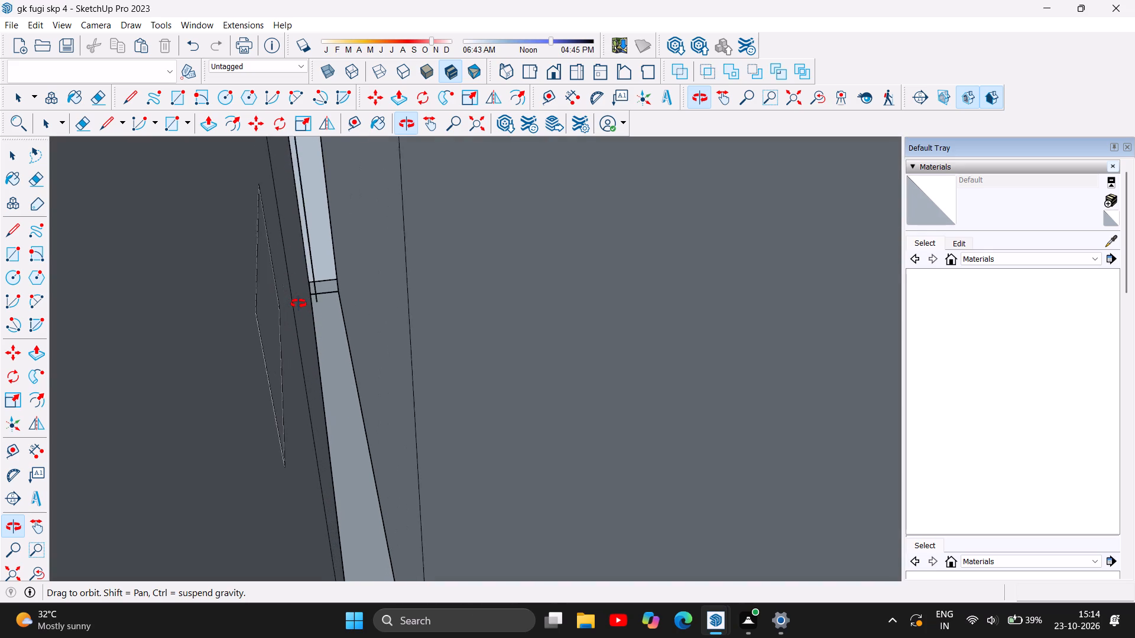
scroll(299, 304, up, 2)
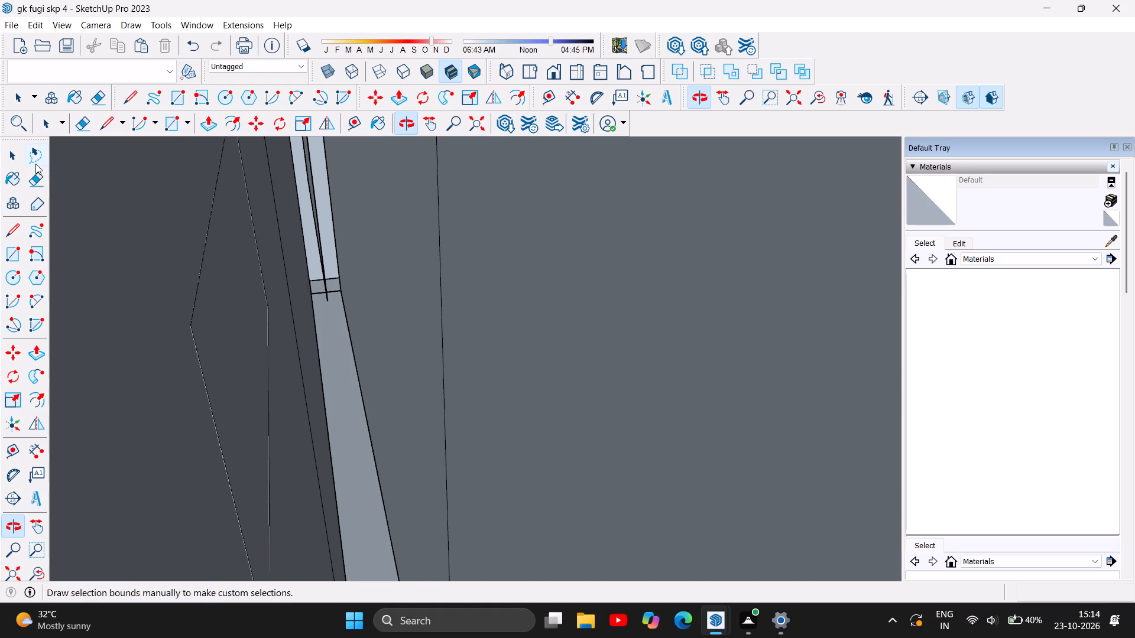
click(15, 154)
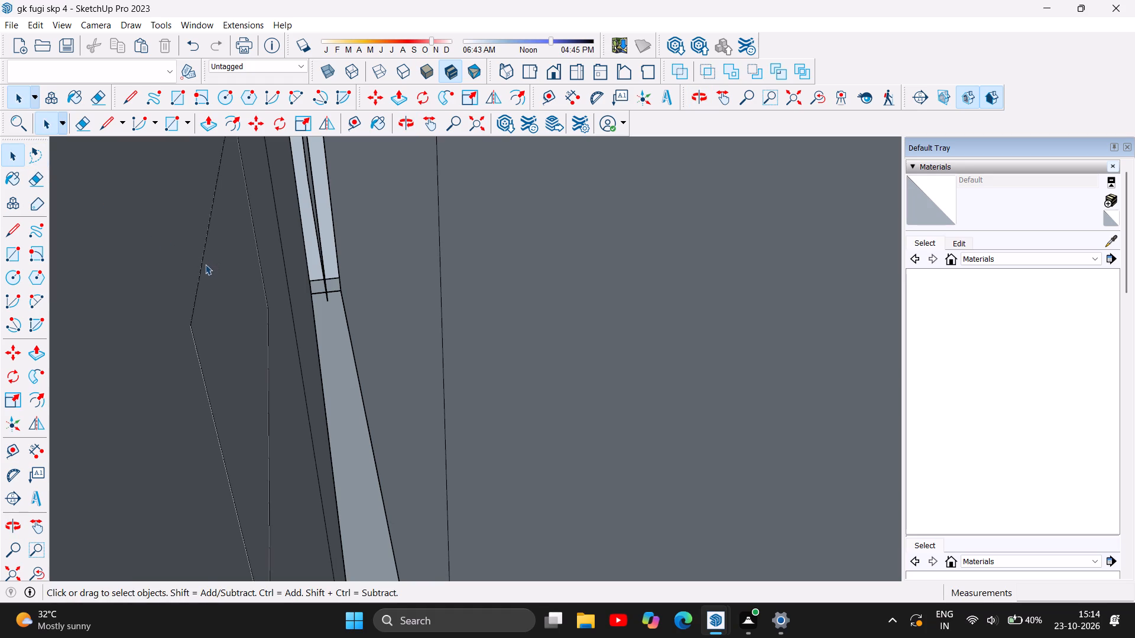
click(203, 266)
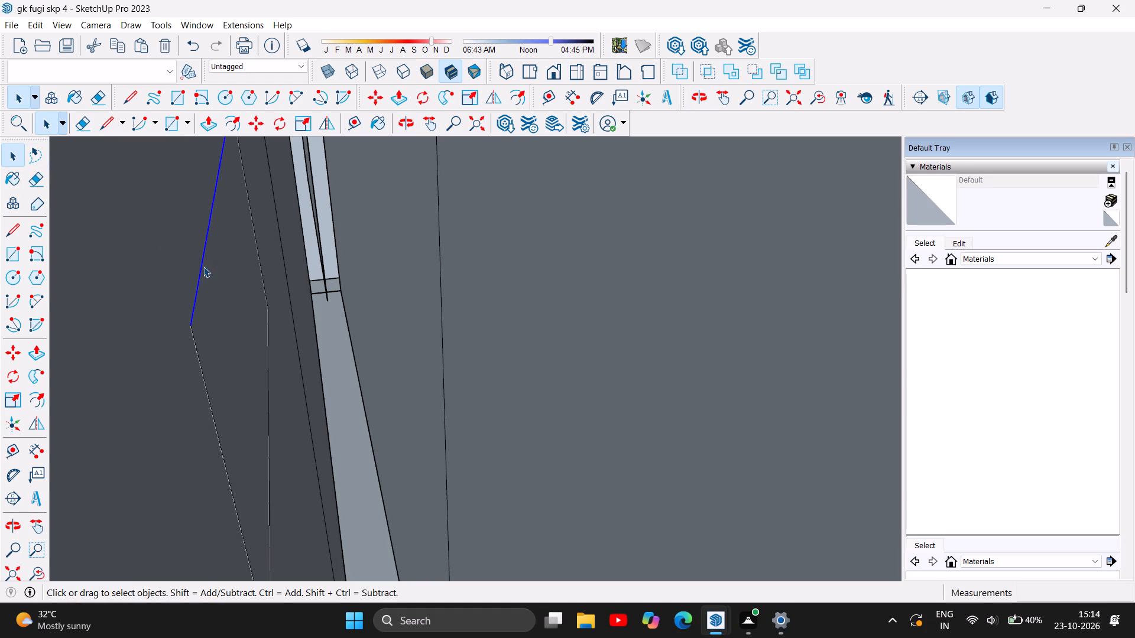
key(Delete)
click(203, 363)
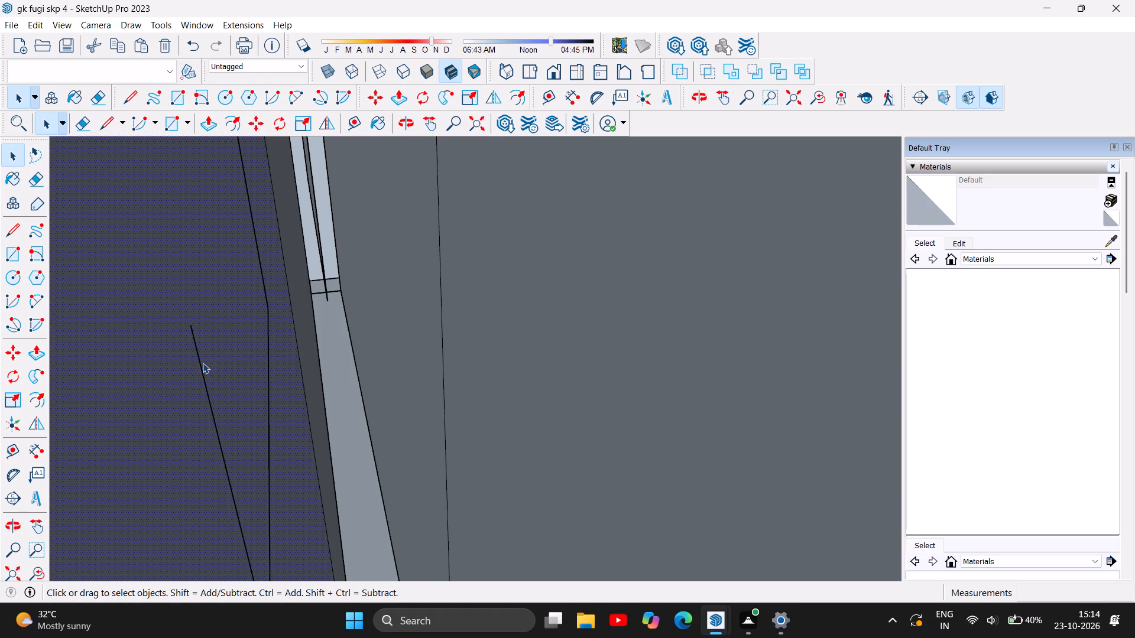
click(199, 370)
key(Delete)
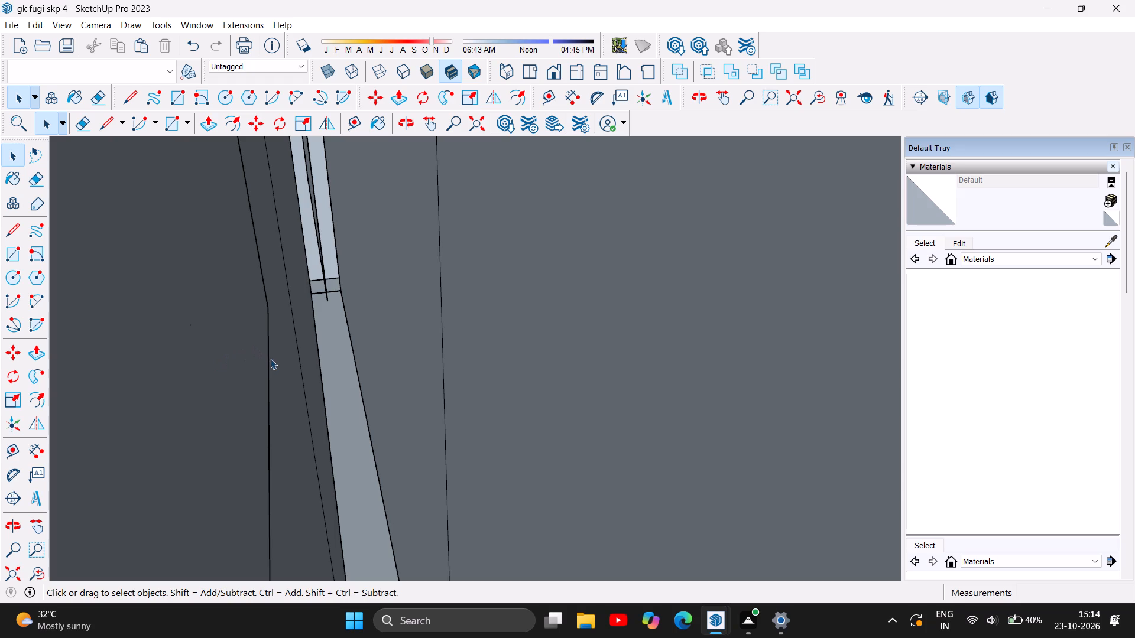
click(270, 359)
key(Delete)
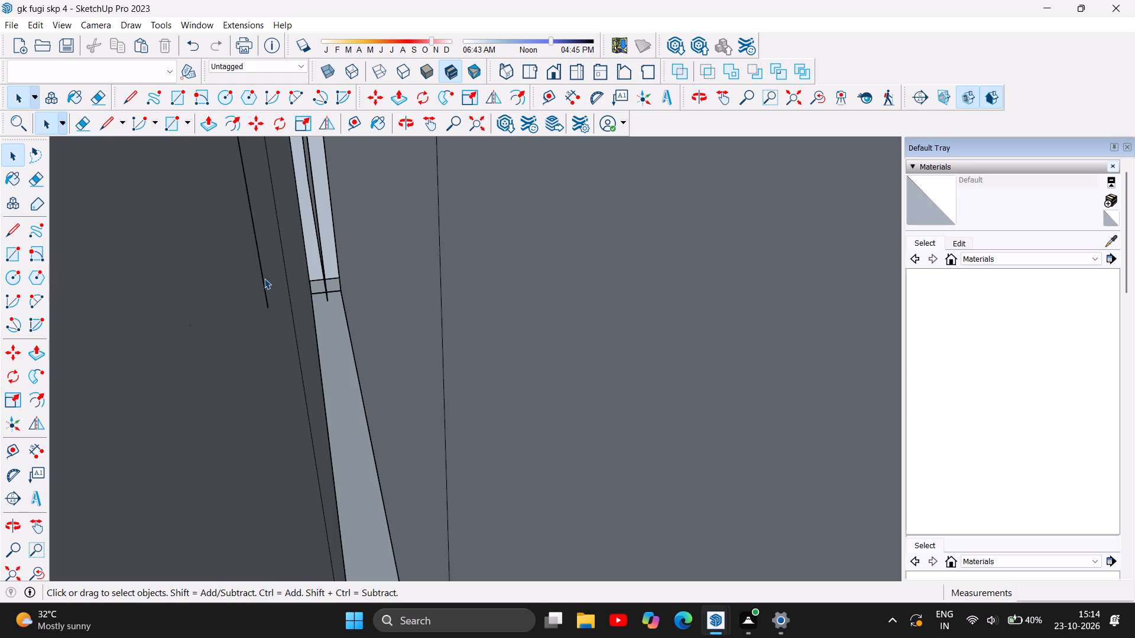
click(264, 278)
key(Delete)
Delete the three nearly collinear edges running lengthwise over the narrow light strip beside the passage wall.
click(316, 219)
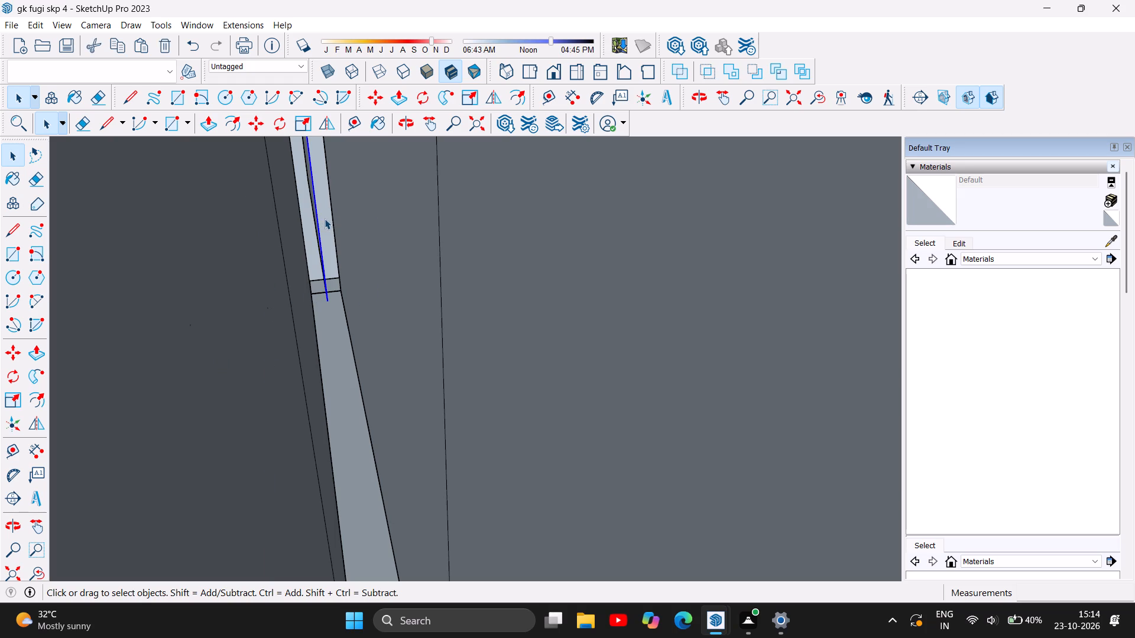
key(Delete)
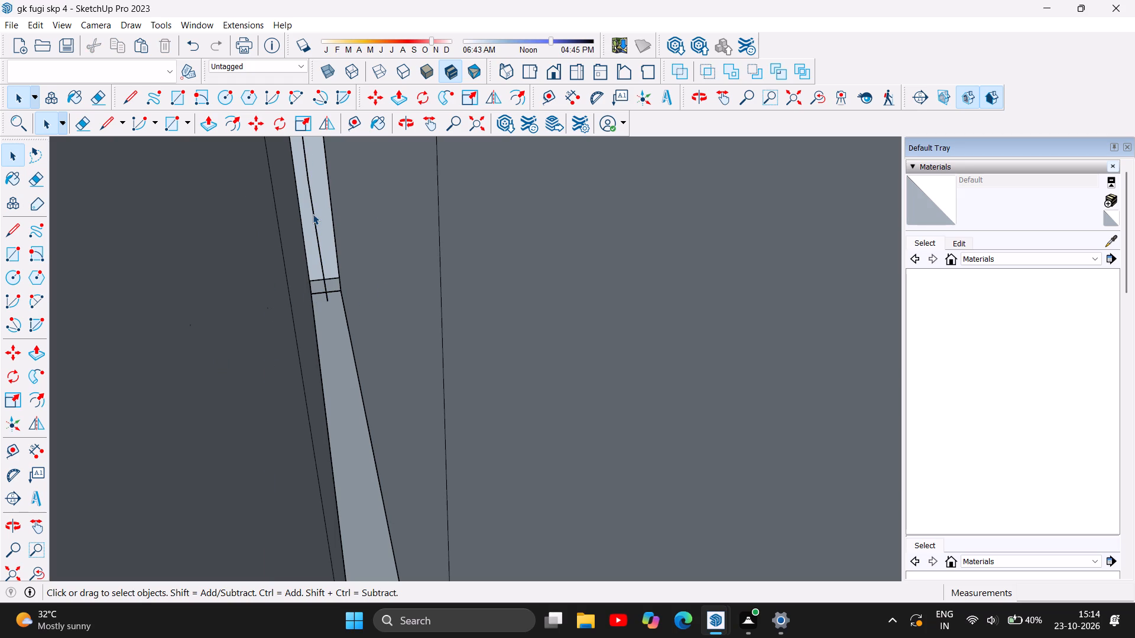
click(314, 208)
key(Delete)
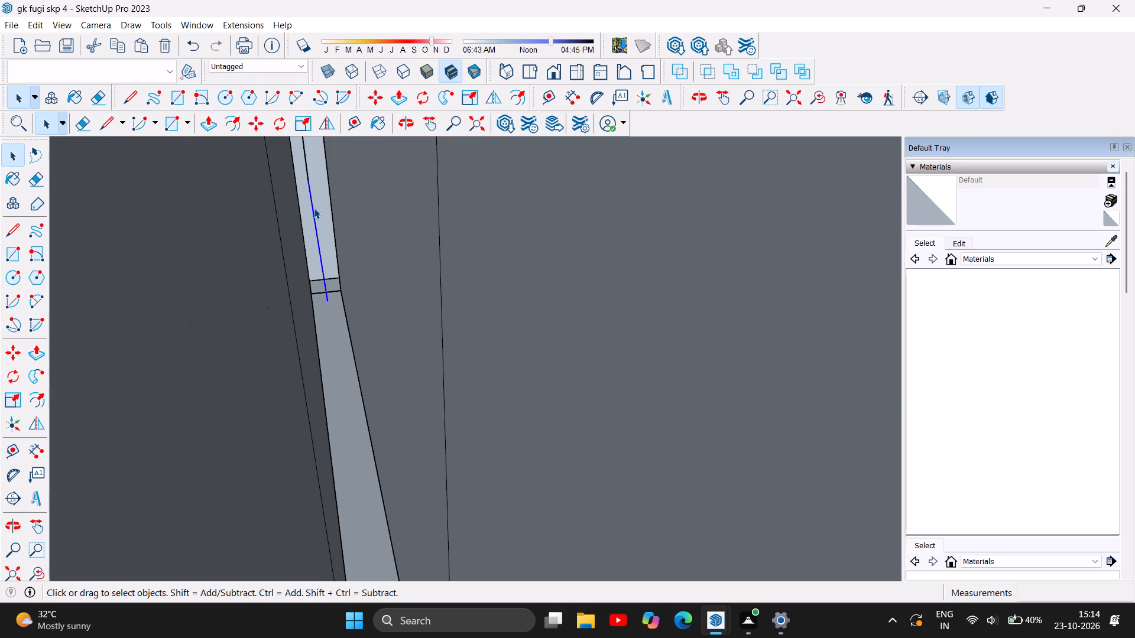
click(304, 159)
key(Delete)
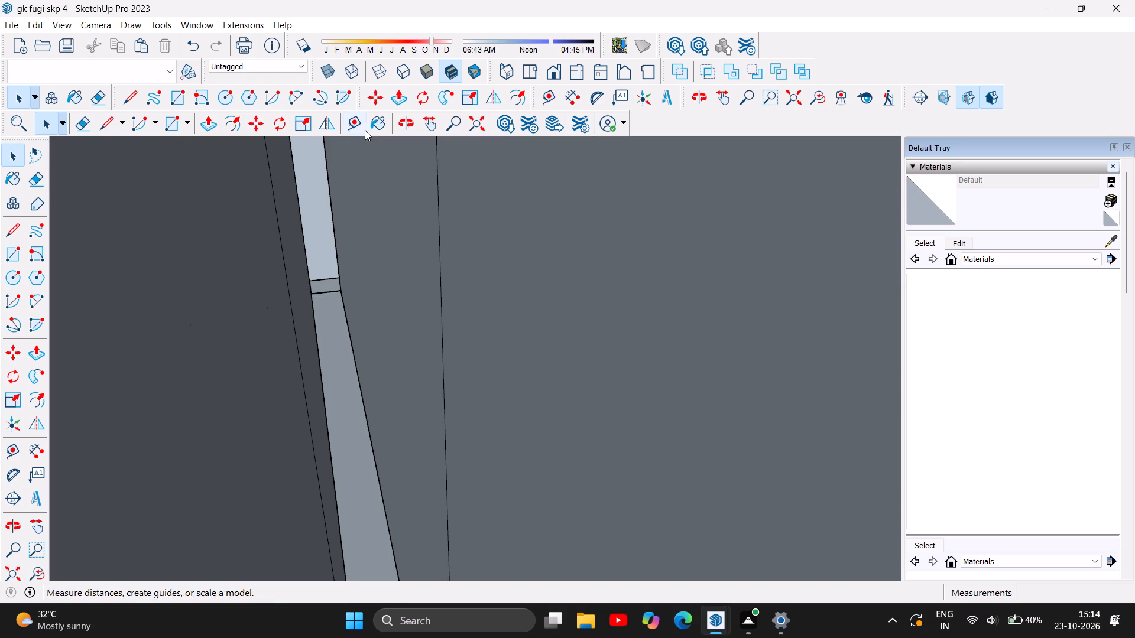
Draw lines joining the loose far ends of the step extension's four long edges, enclosing a rectangular end about 1' 1/16" by 6".
click(403, 123)
drag(260, 318, 289, 301)
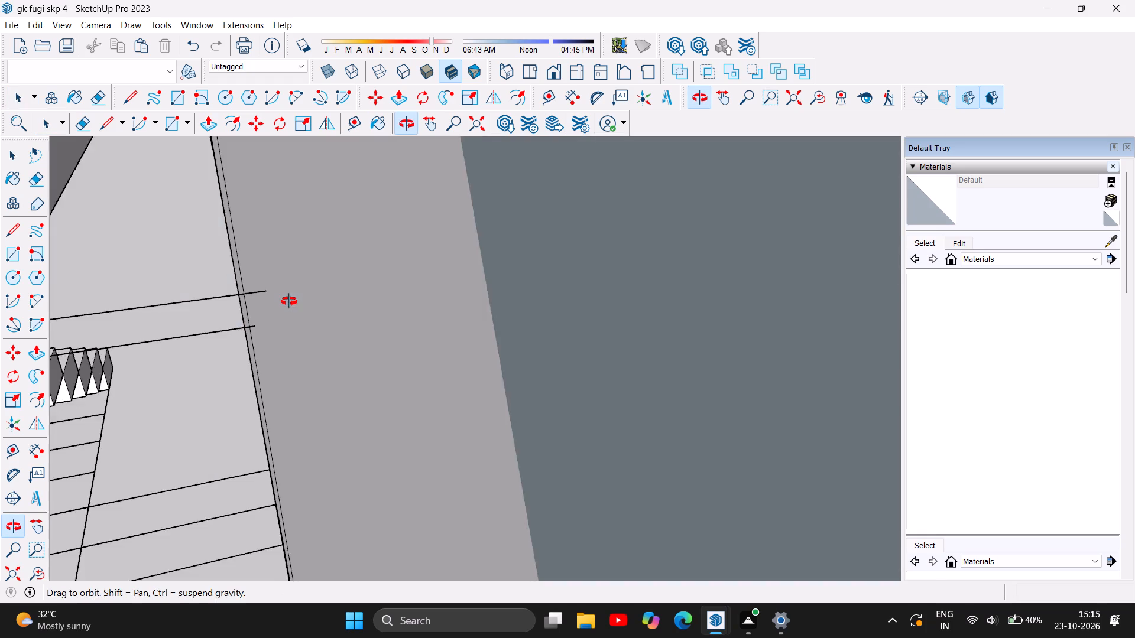
drag(289, 301, 323, 295)
scroll(337, 299, down, 14)
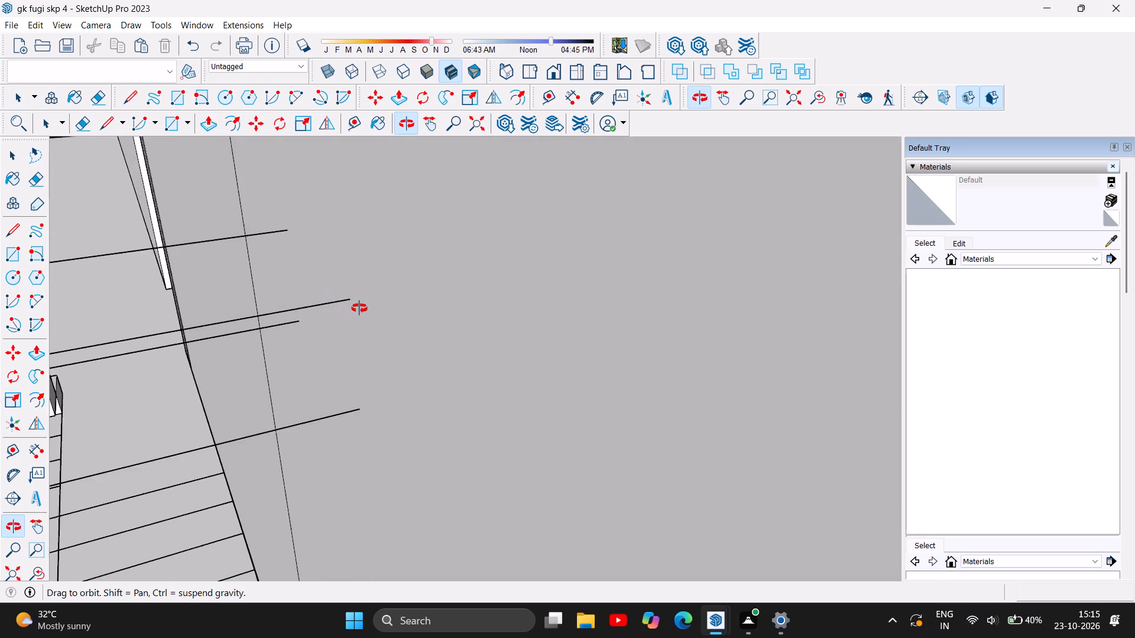
scroll(359, 308, down, 14)
scroll(410, 315, down, 7)
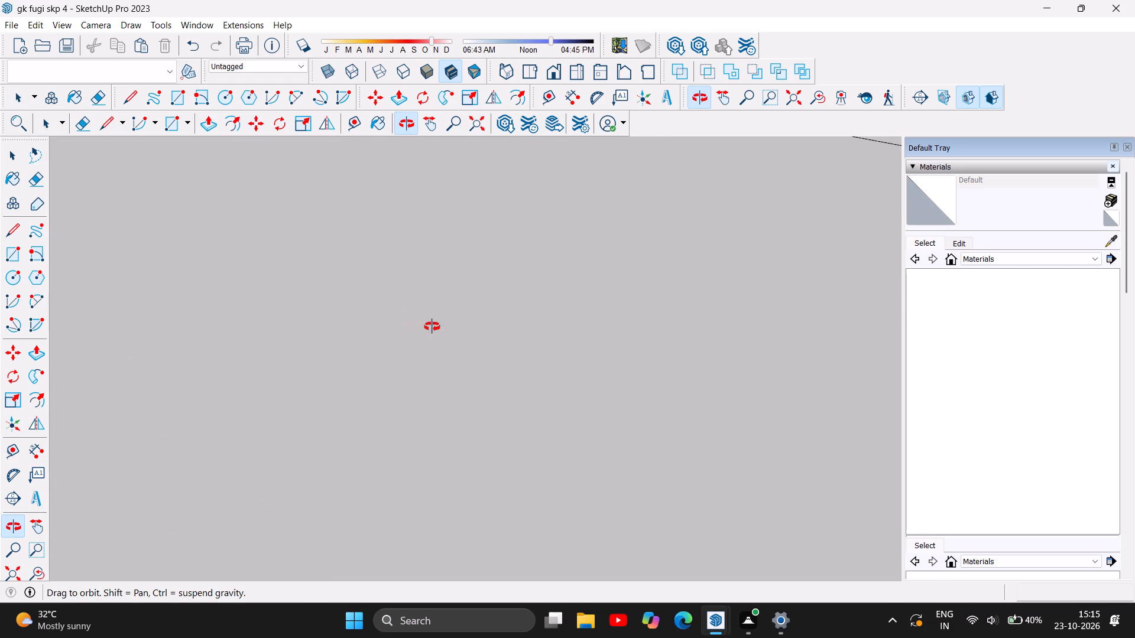
scroll(496, 360, down, 7)
scroll(398, 390, down, 15)
scroll(397, 373, down, 8)
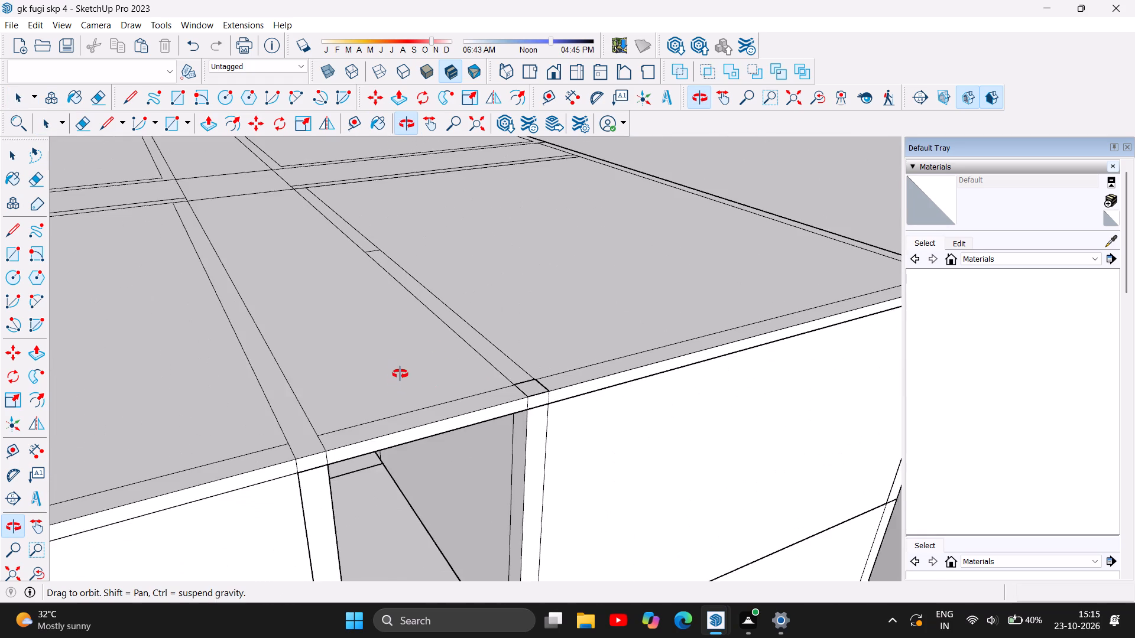
scroll(400, 374, down, 9)
scroll(489, 559, up, 7)
scroll(386, 333, up, 5)
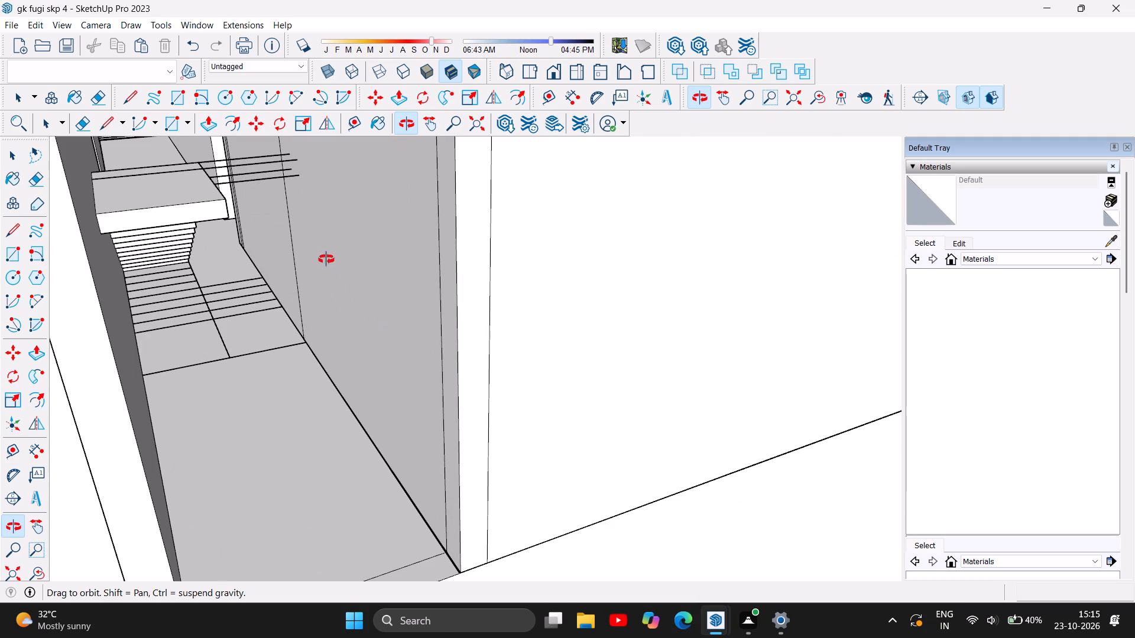
scroll(284, 177, up, 7)
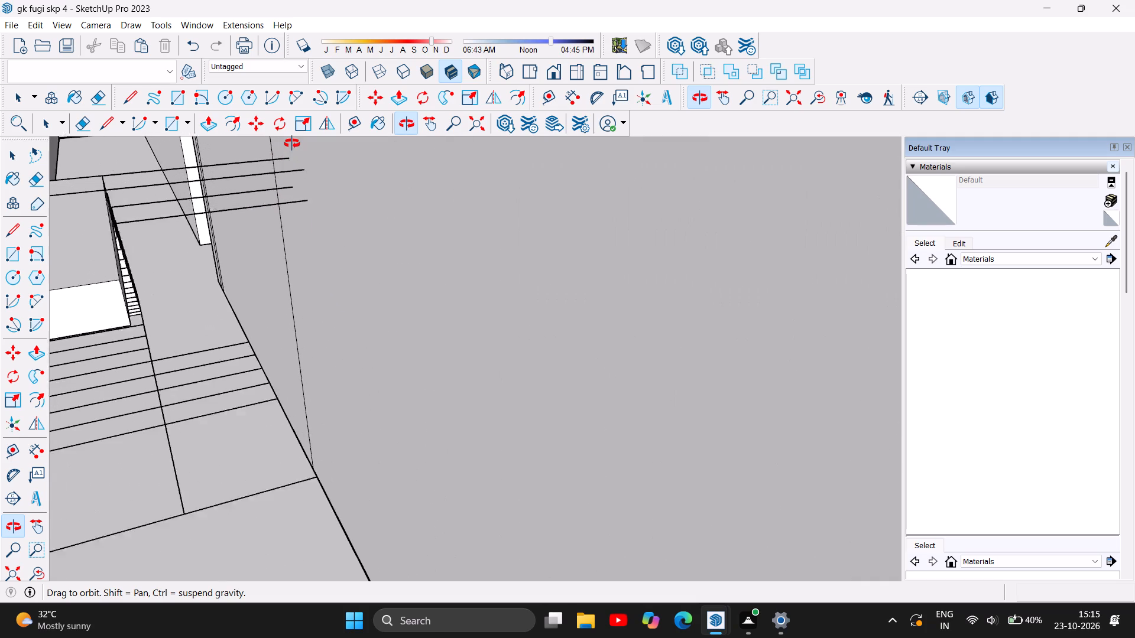
scroll(292, 144, up, 9)
click(8, 233)
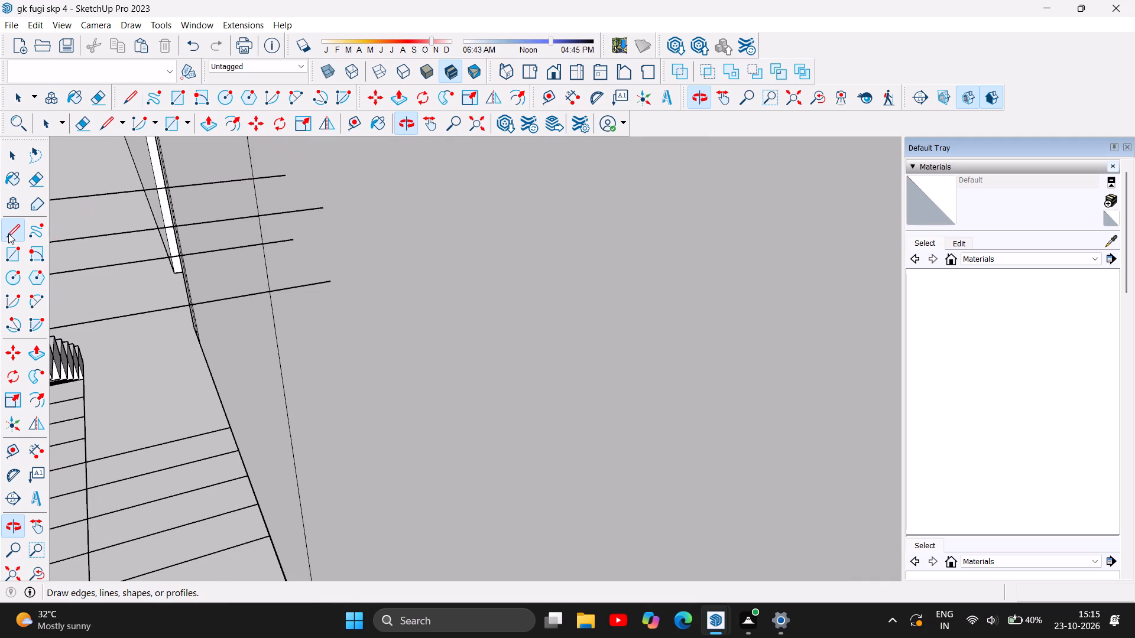
click(283, 177)
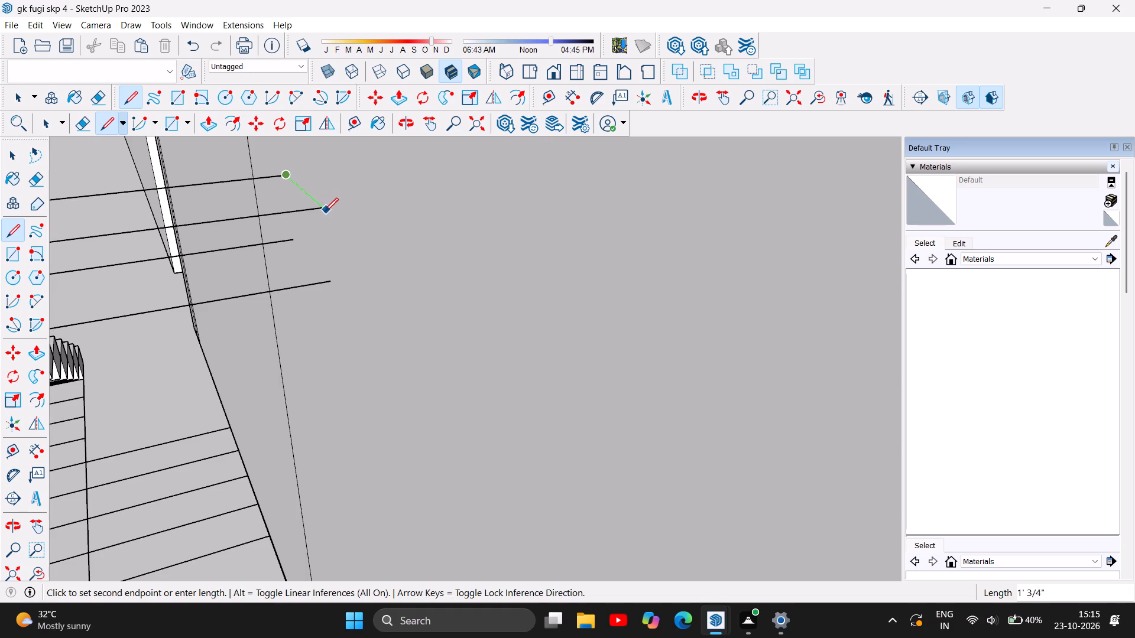
click(324, 206)
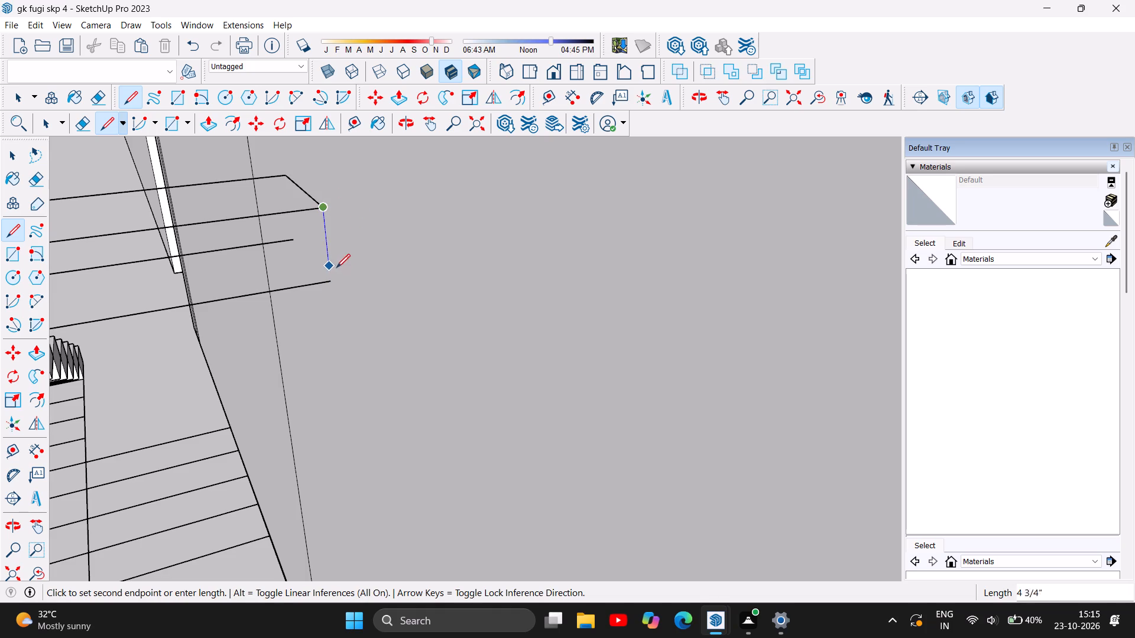
click(330, 281)
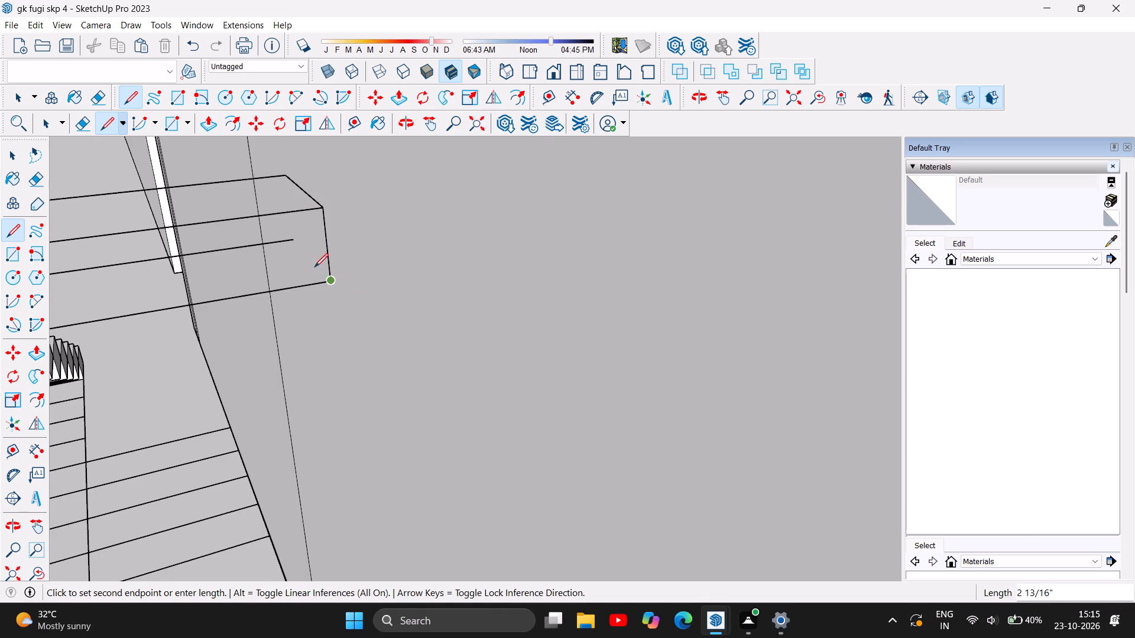
click(293, 243)
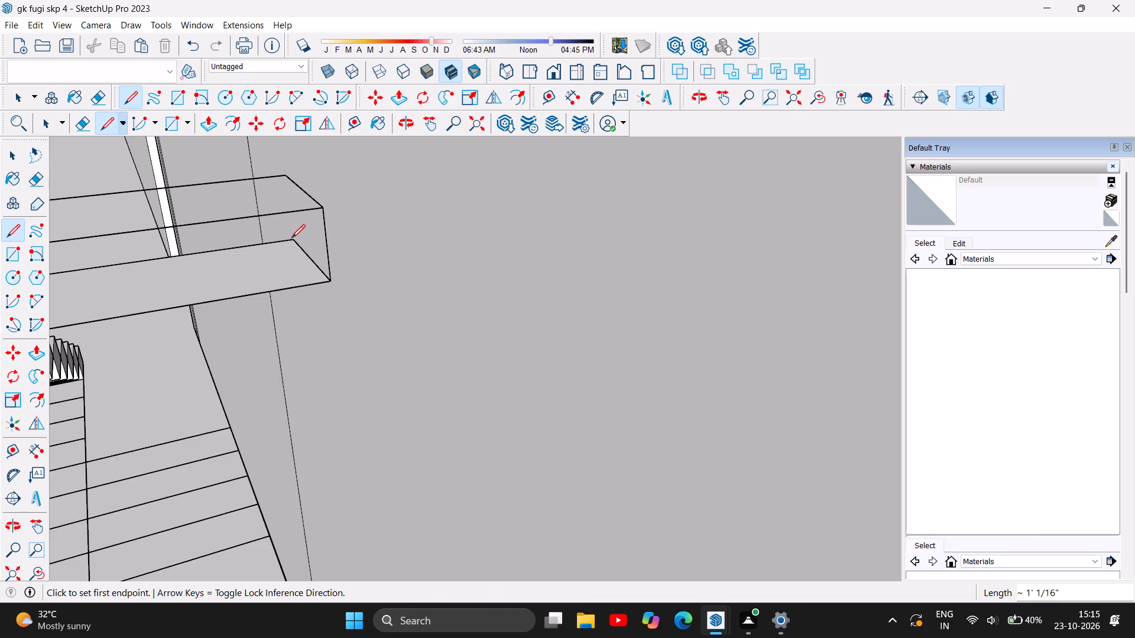
click(291, 237)
click(284, 171)
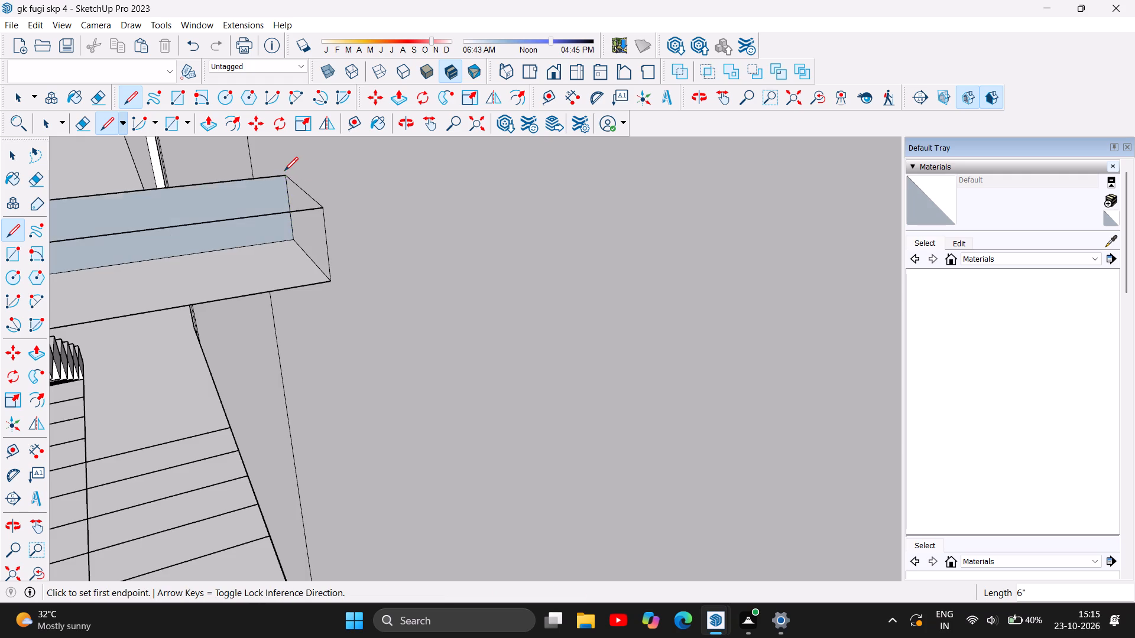
Draw a 6" vertical line at the step extension's inner end, joining its lower and upper front corners.
scroll(359, 207, down, 9)
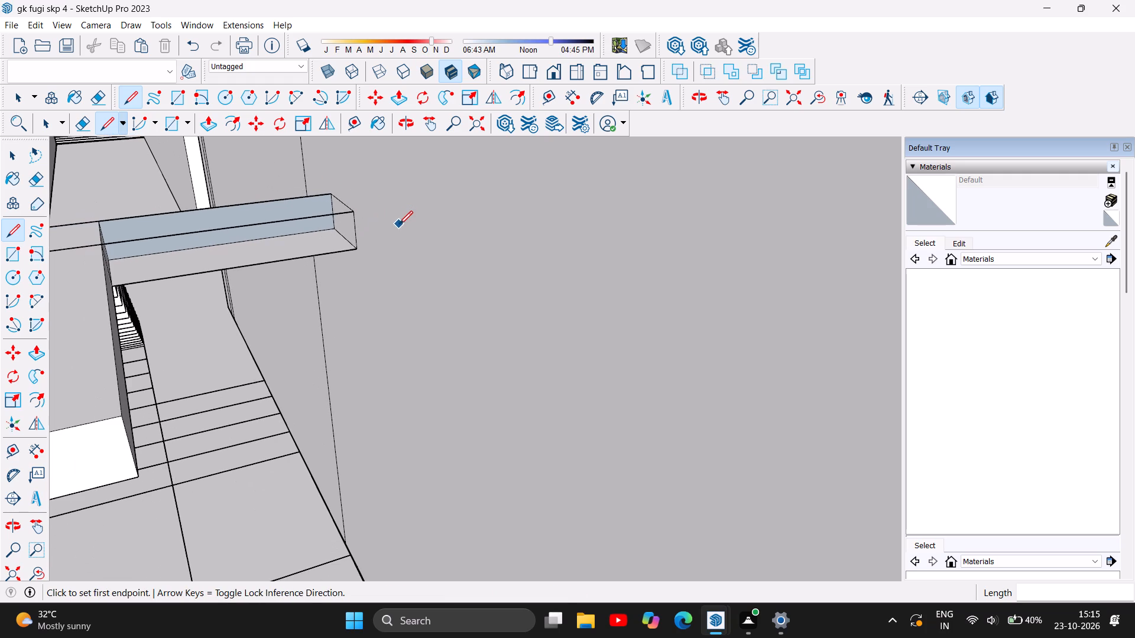
scroll(349, 250, up, 5)
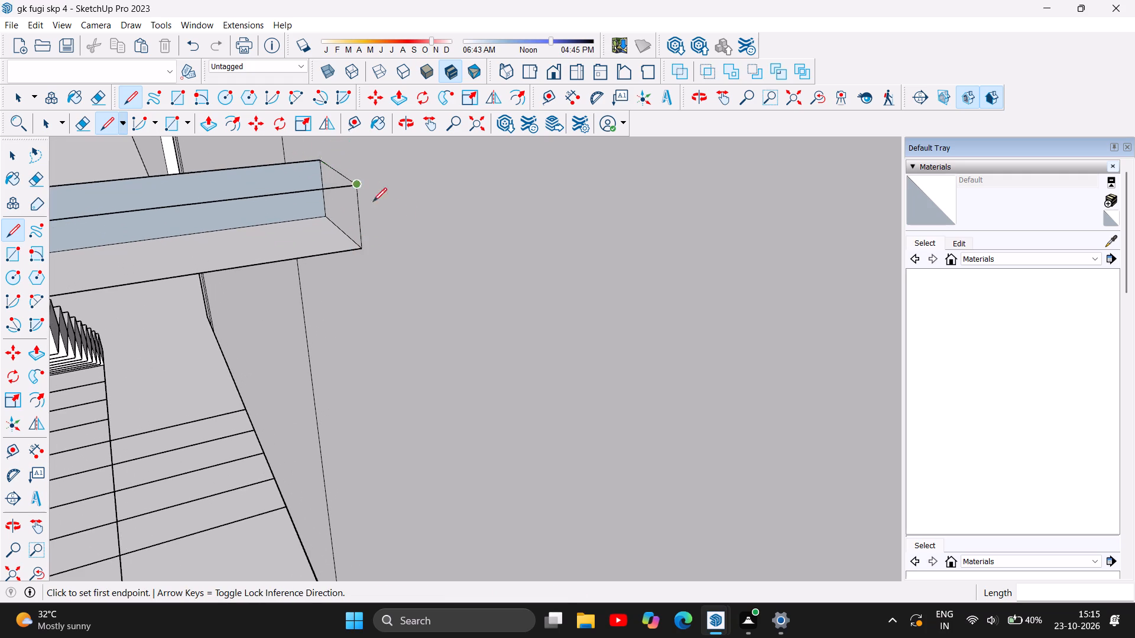
scroll(408, 235, down, 5)
scroll(105, 271, up, 10)
click(99, 303)
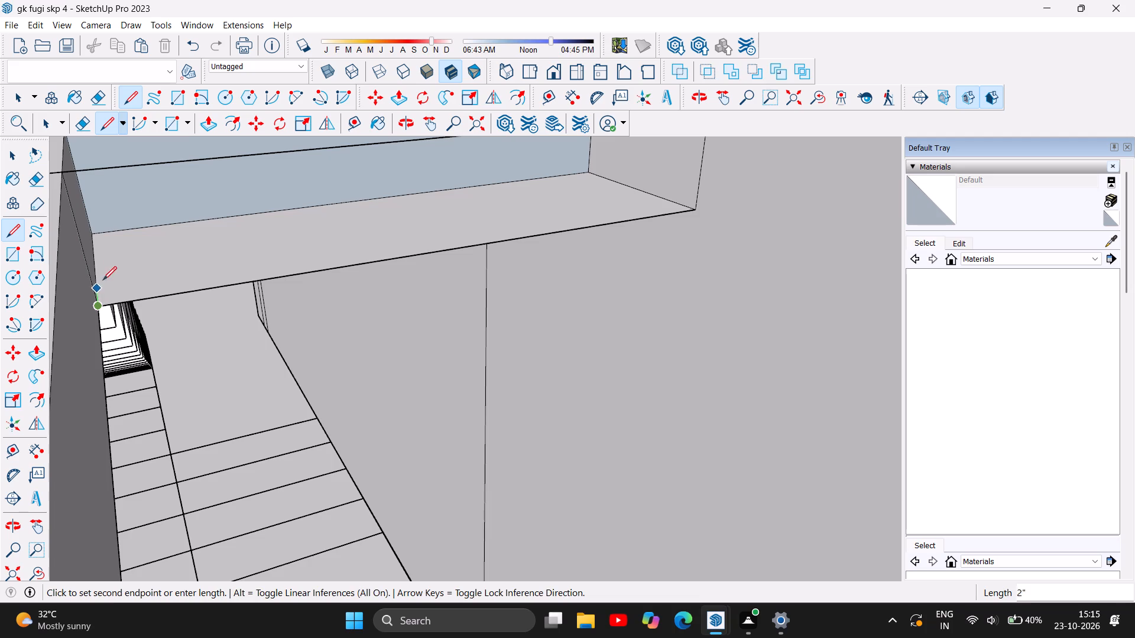
scroll(90, 251, down, 4)
click(74, 203)
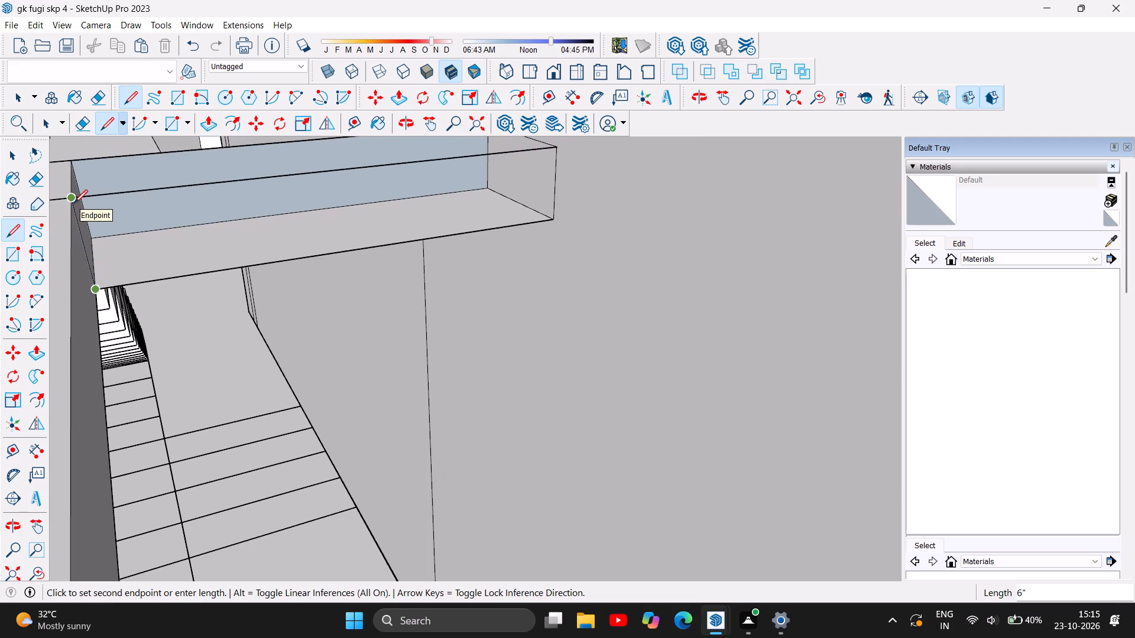
Examine the rebuilt step extension and the staircase passage around it from near and far.
scroll(458, 335, down, 5)
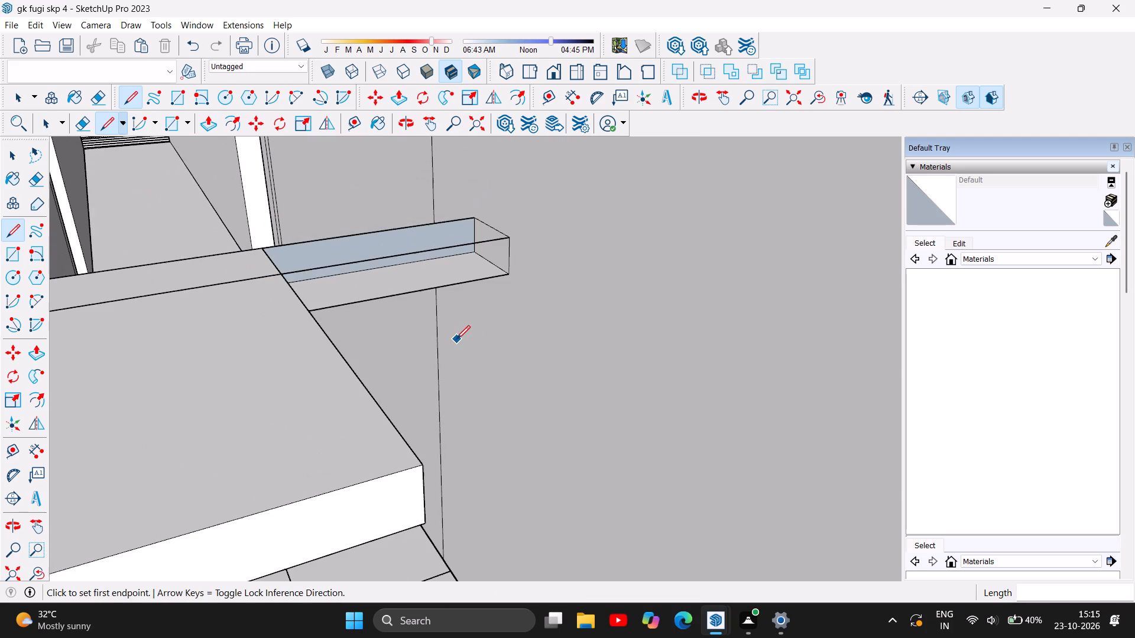
scroll(533, 227, up, 4)
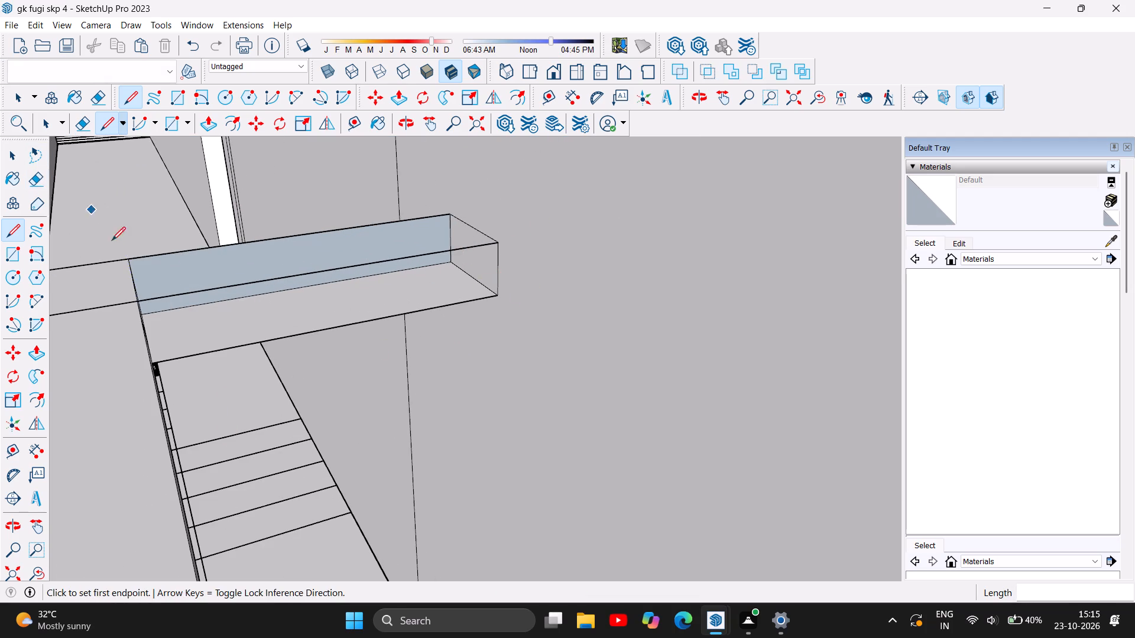
scroll(145, 316, down, 5)
scroll(546, 392, up, 4)
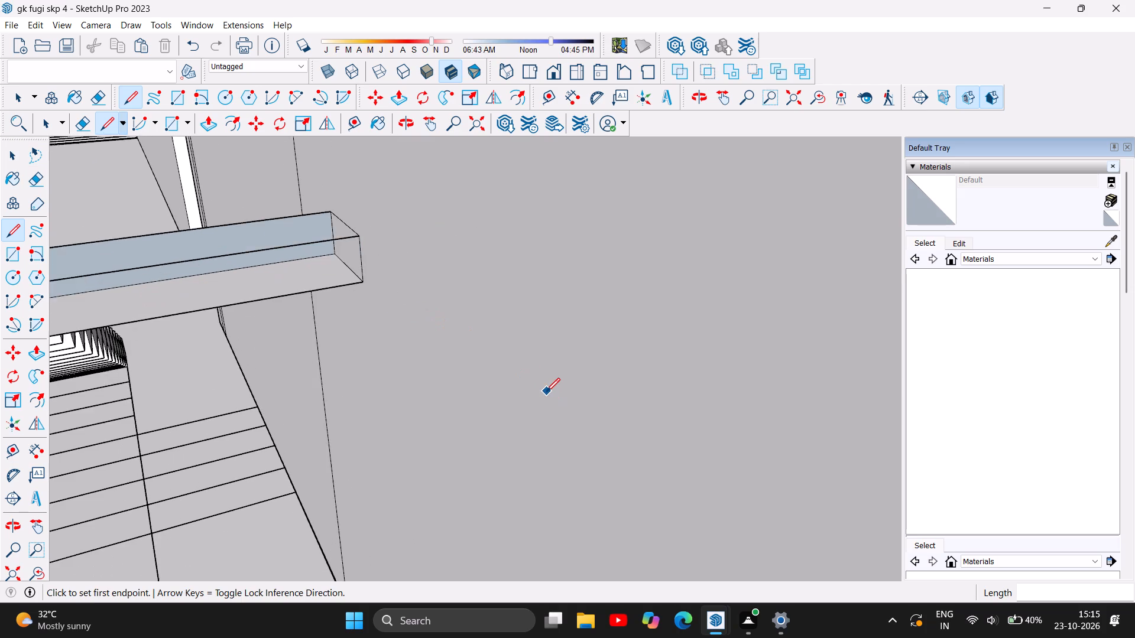
scroll(218, 272, down, 4)
scroll(310, 245, down, 5)
scroll(314, 280, up, 4)
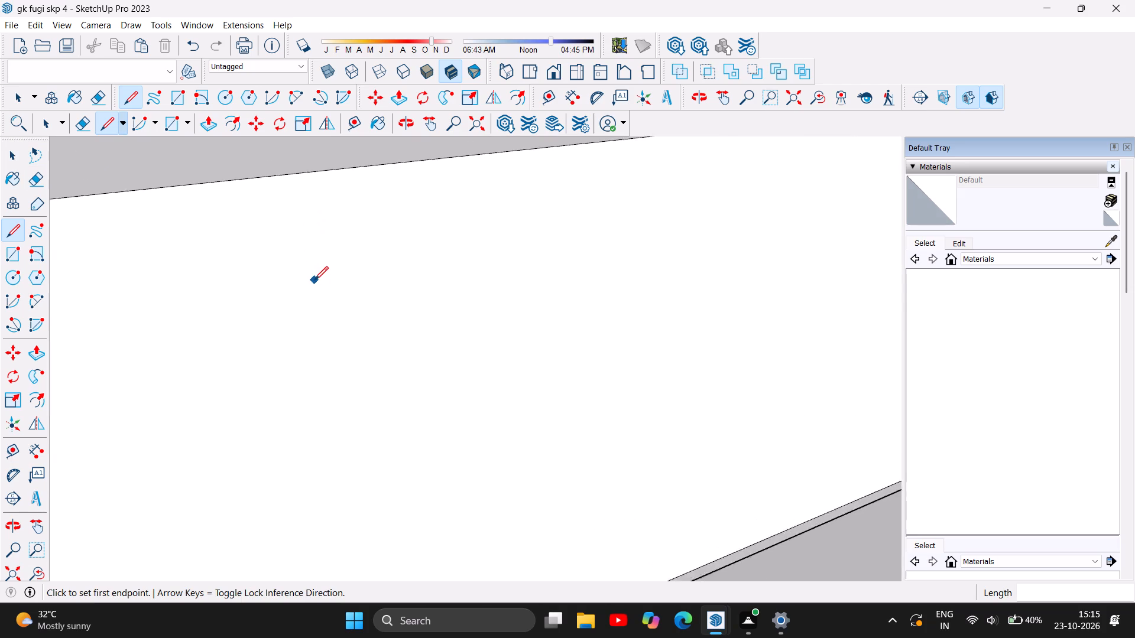
scroll(314, 280, up, 11)
scroll(284, 276, down, 7)
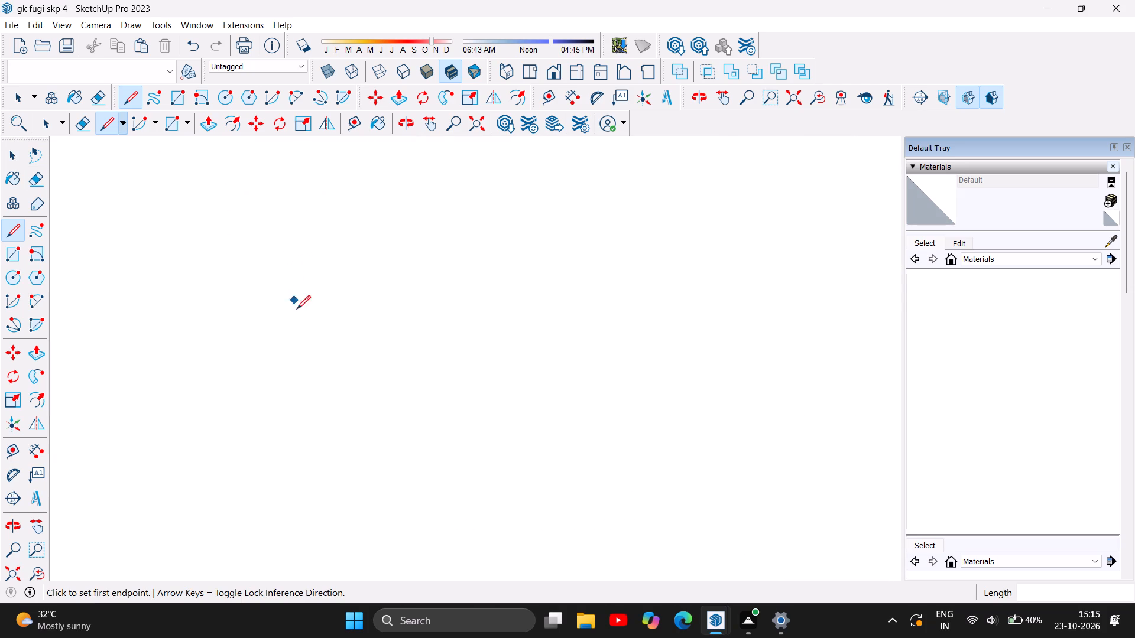
scroll(288, 356, down, 14)
scroll(265, 293, down, 12)
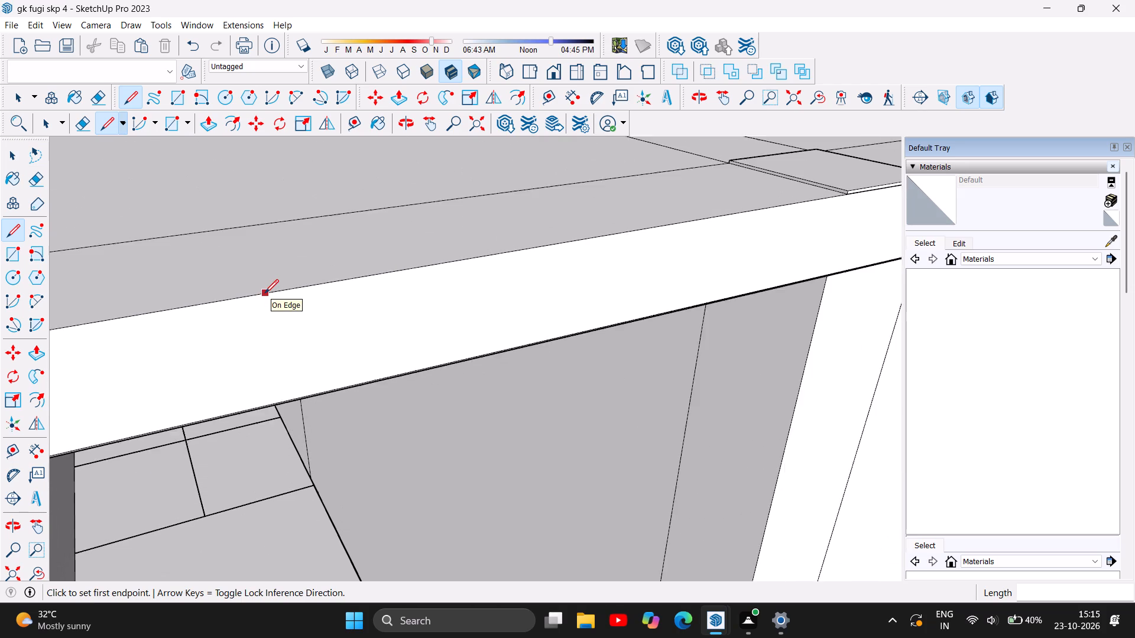
scroll(265, 293, down, 13)
scroll(206, 219, down, 6)
scroll(140, 209, down, 7)
scroll(171, 322, up, 6)
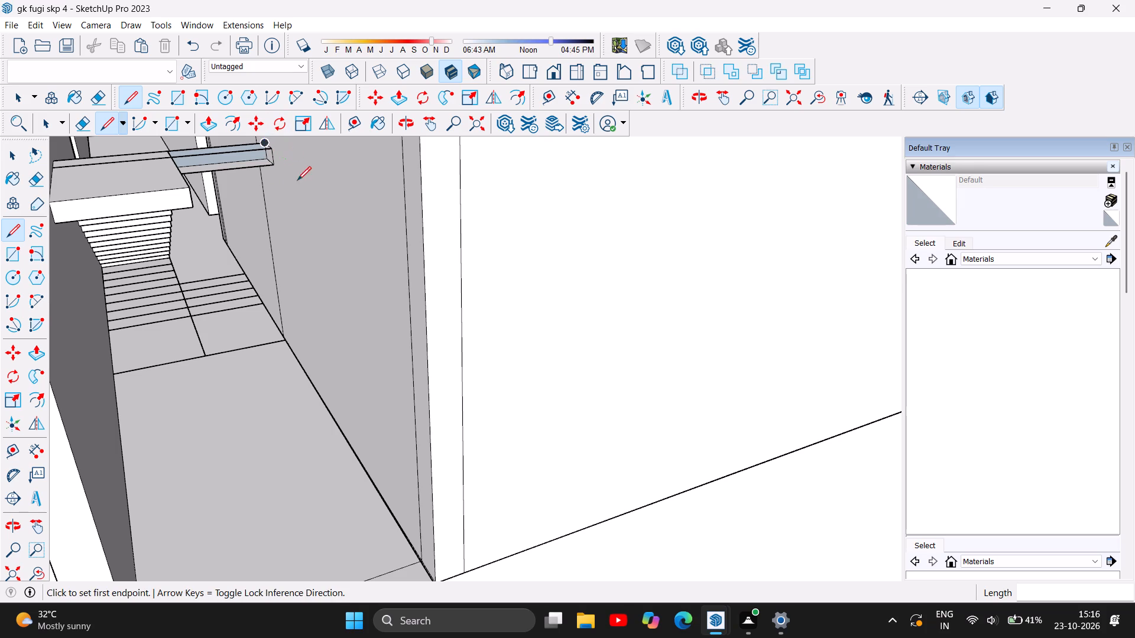
scroll(202, 302, down, 2)
scroll(218, 165, up, 2)
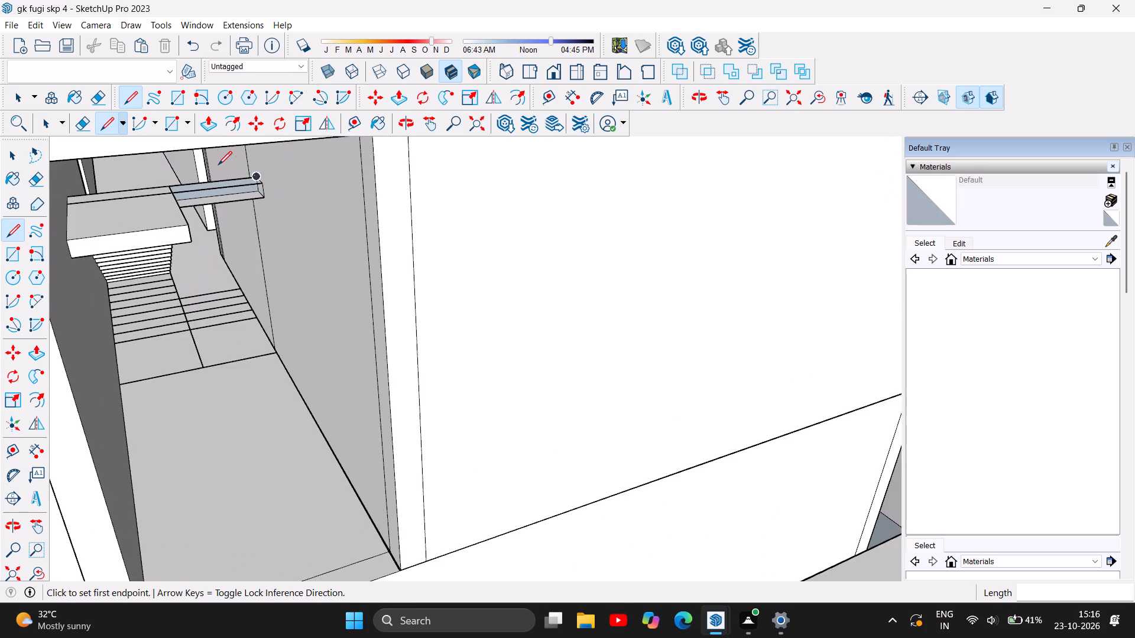
scroll(218, 165, up, 7)
scroll(275, 187, down, 3)
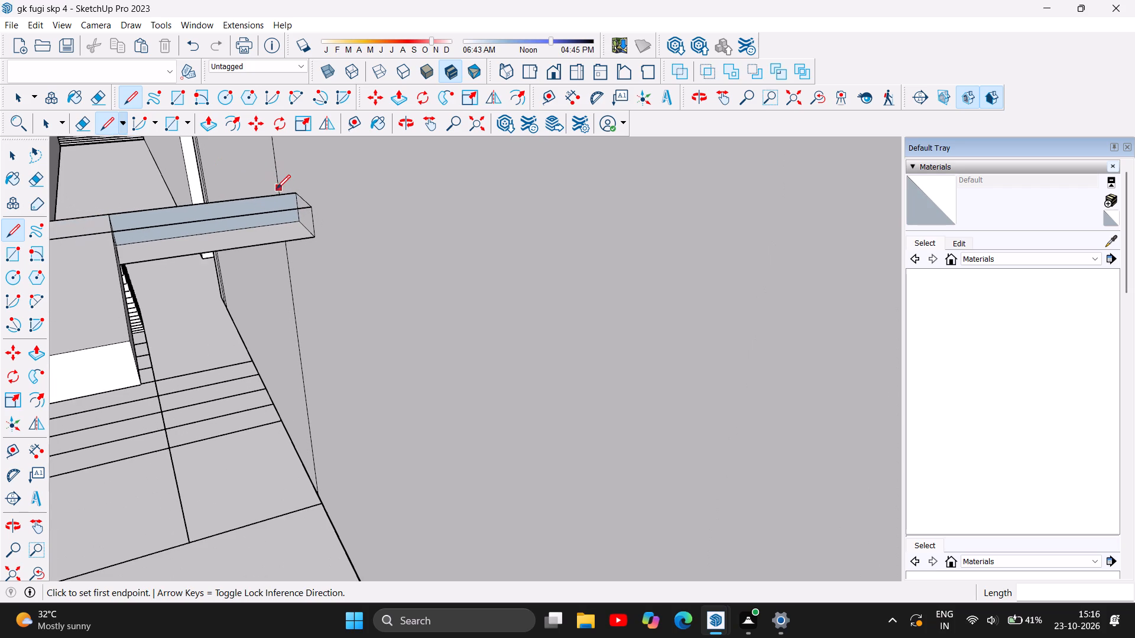
scroll(239, 201, up, 2)
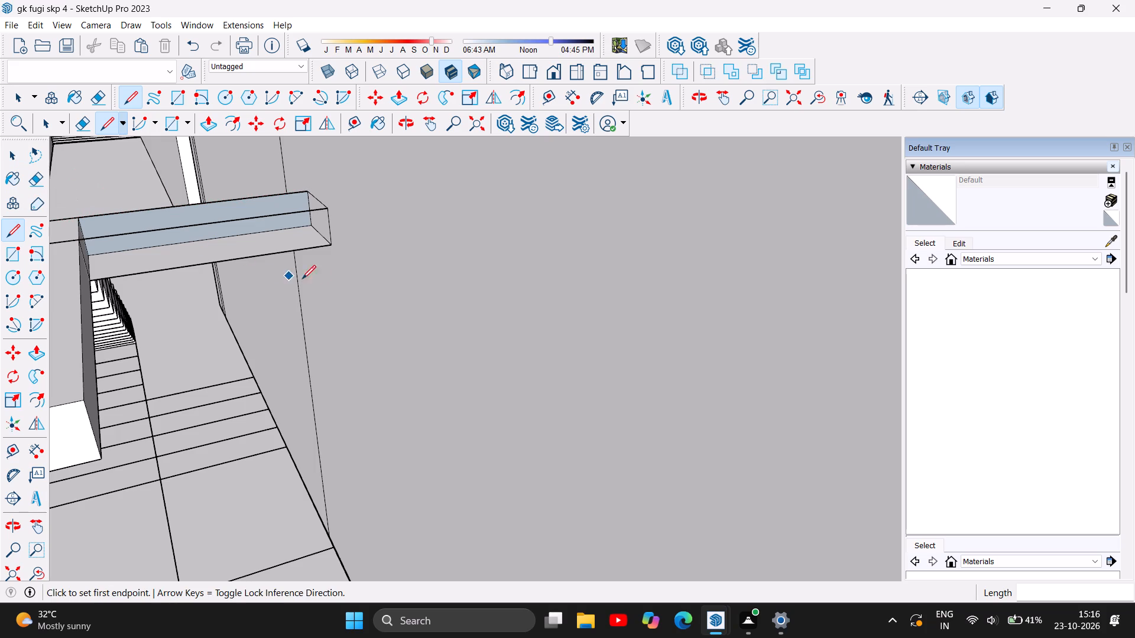
scroll(329, 287, down, 7)
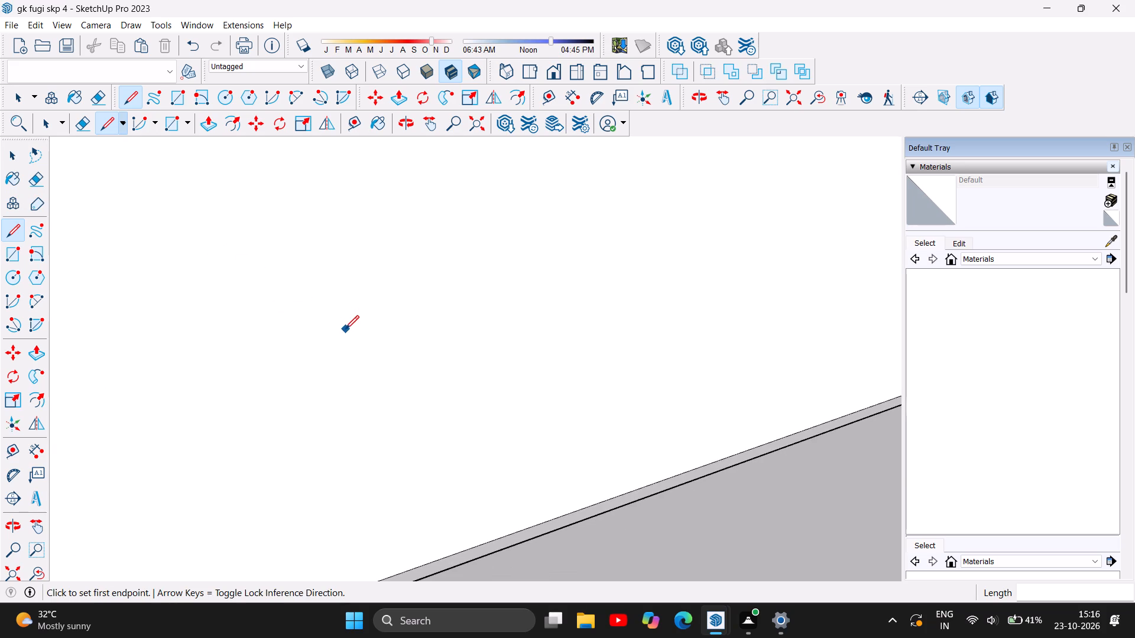
scroll(345, 329, down, 14)
scroll(320, 320, down, 7)
scroll(216, 271, down, 13)
scroll(208, 272, down, 8)
scroll(203, 362, up, 6)
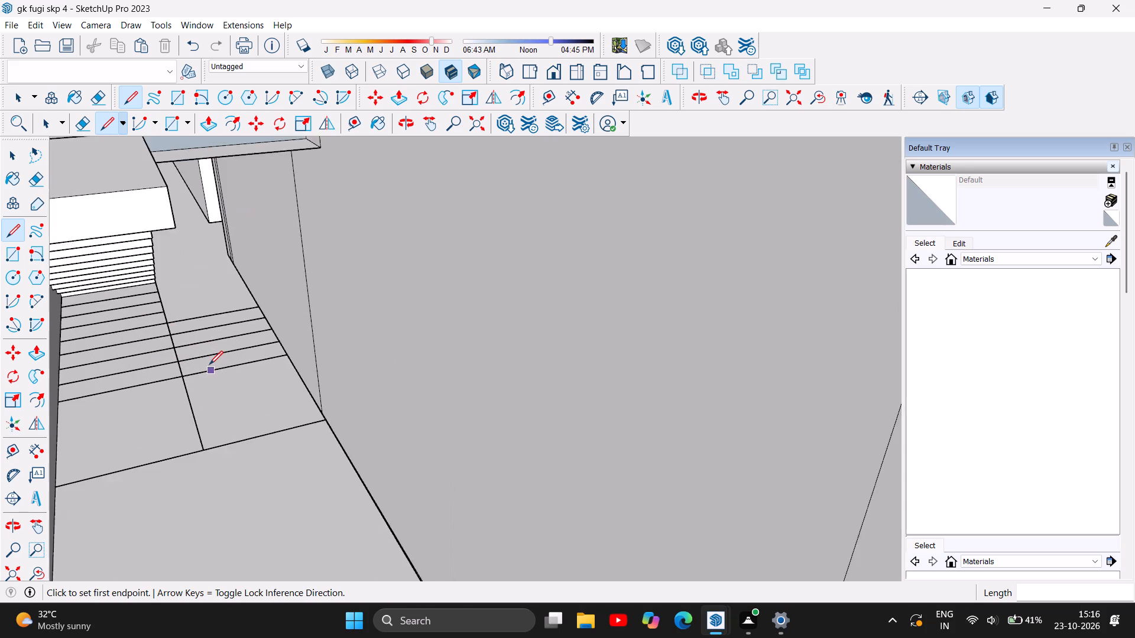
scroll(209, 364, up, 1)
scroll(206, 345, down, 7)
scroll(206, 345, up, 4)
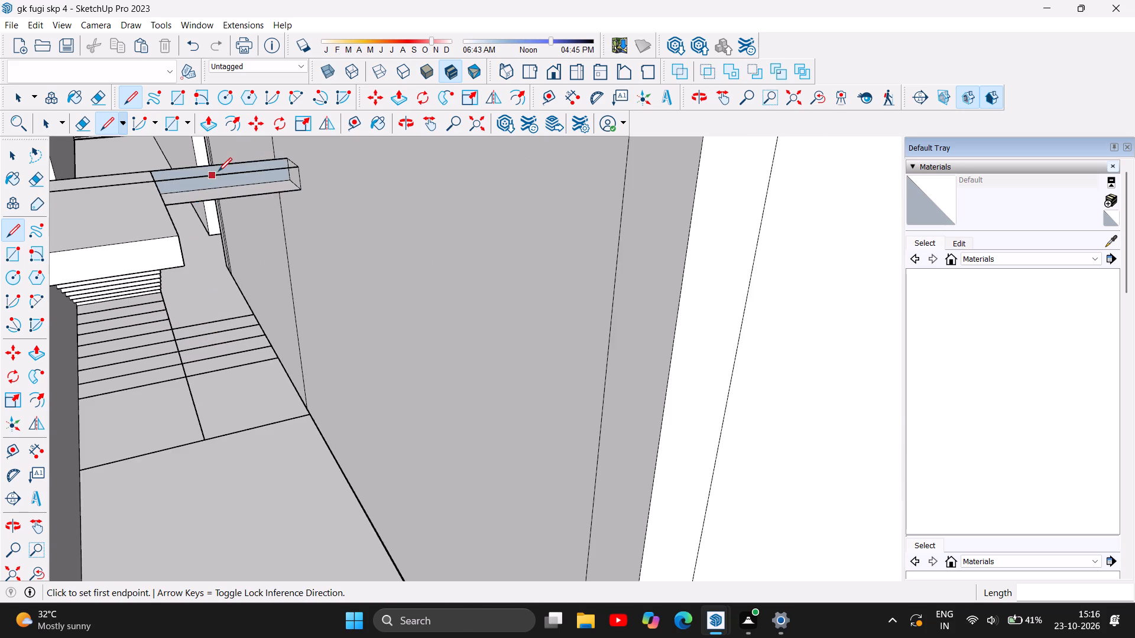
scroll(218, 171, up, 5)
scroll(334, 164, up, 4)
scroll(397, 183, down, 4)
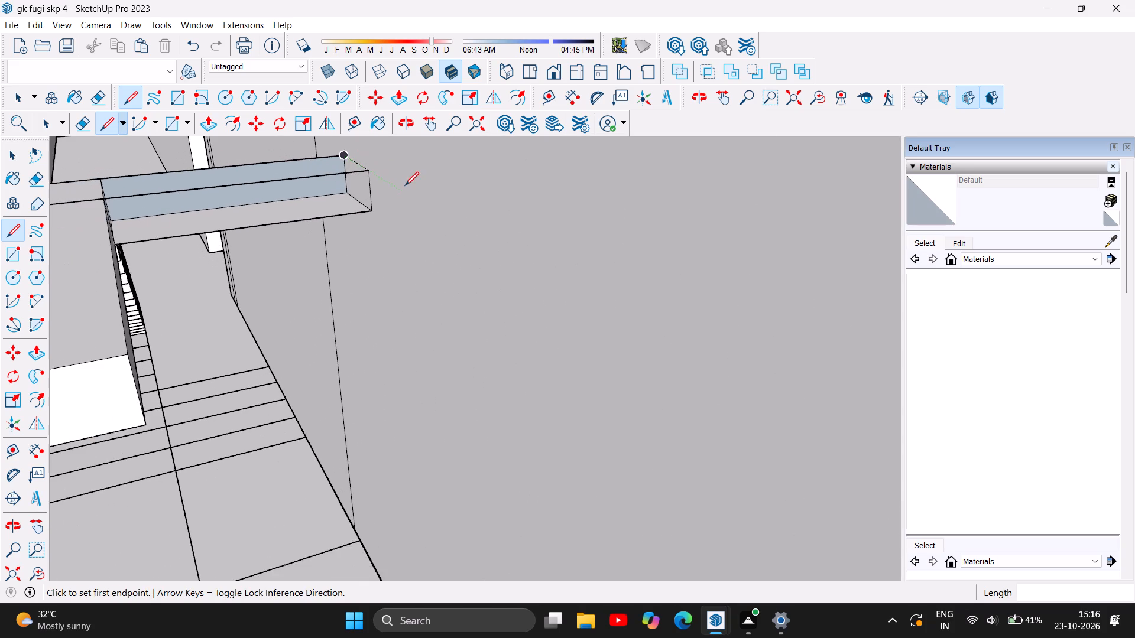
Draw a line about 1' 1/16" long across the underside of the step extension's inner end, joining its back and front bottom corners.
scroll(190, 216, up, 4)
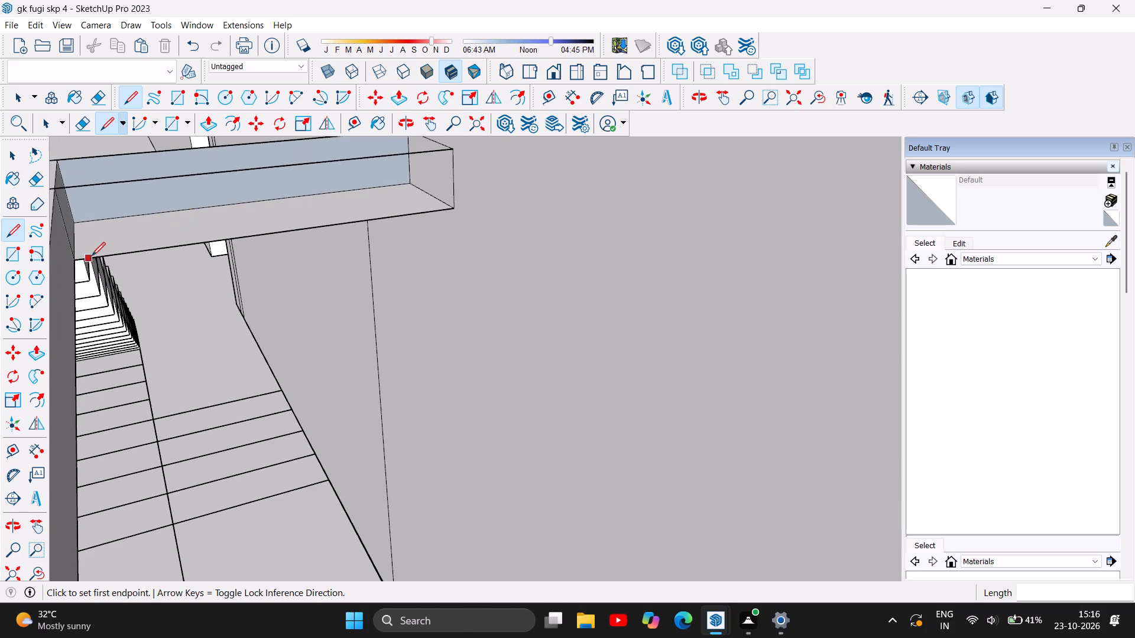
scroll(77, 252, up, 2)
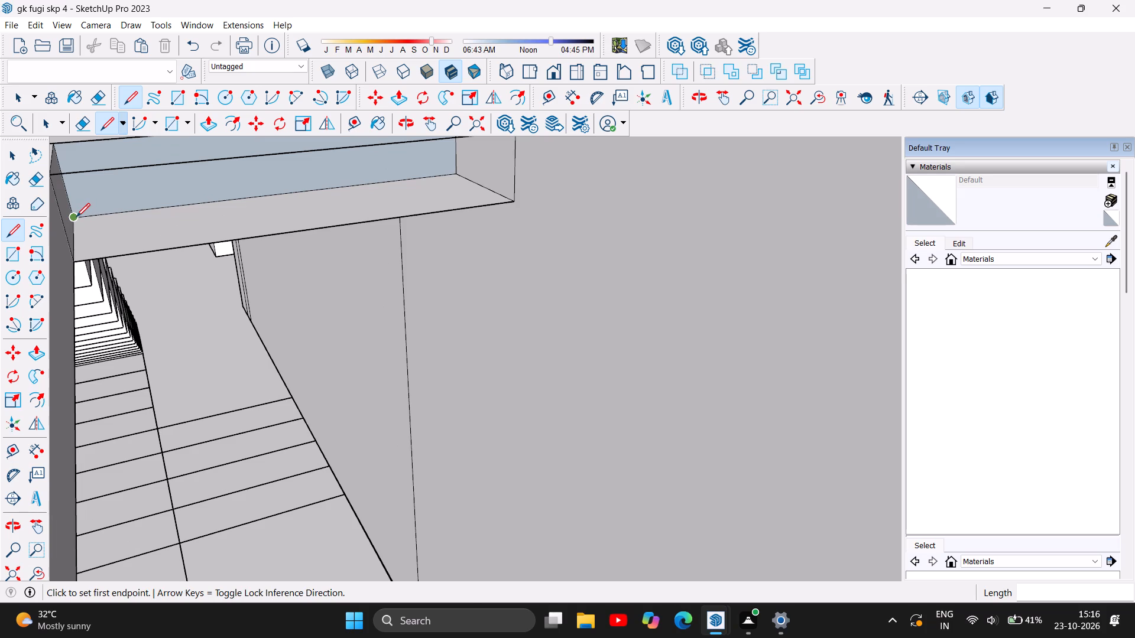
click(76, 217)
click(77, 262)
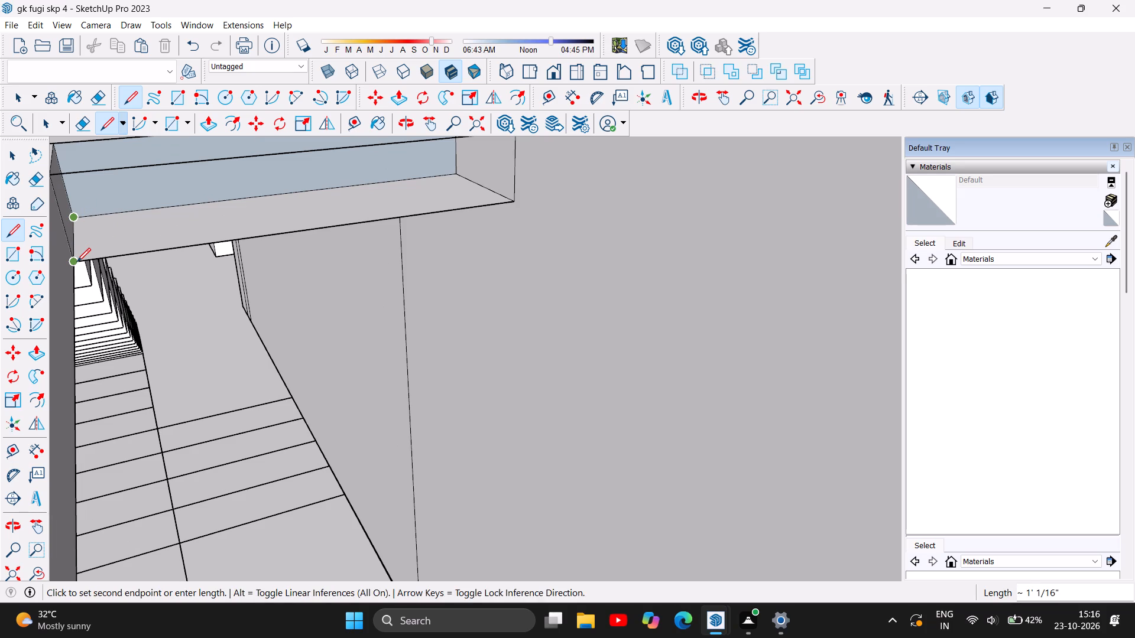
scroll(55, 207, down, 5)
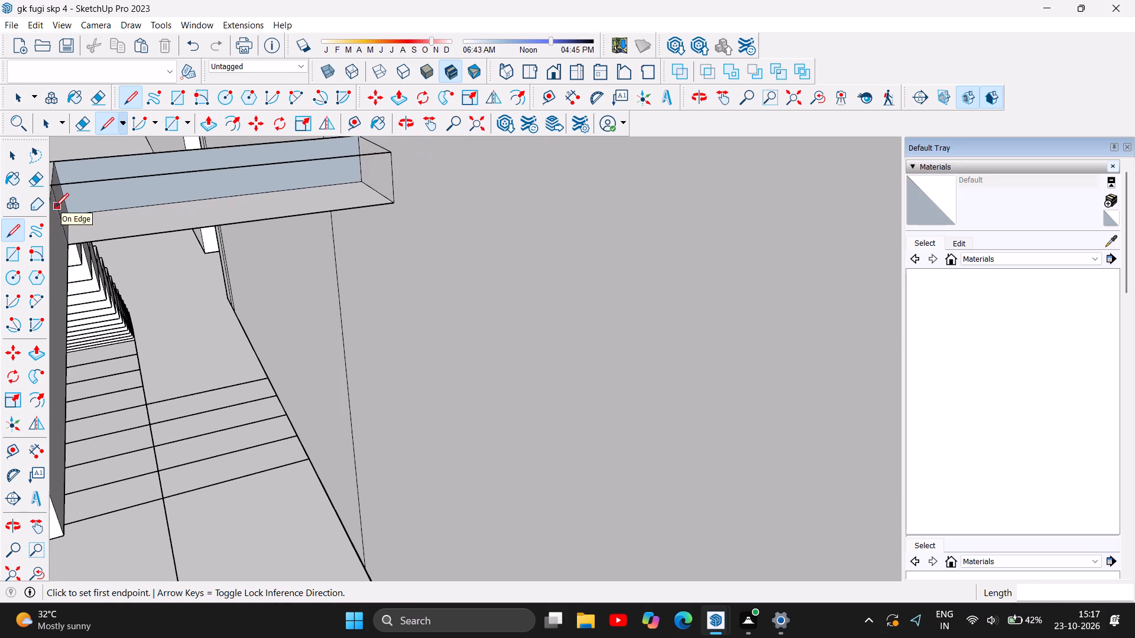
scroll(209, 238, down, 5)
scroll(172, 219, up, 5)
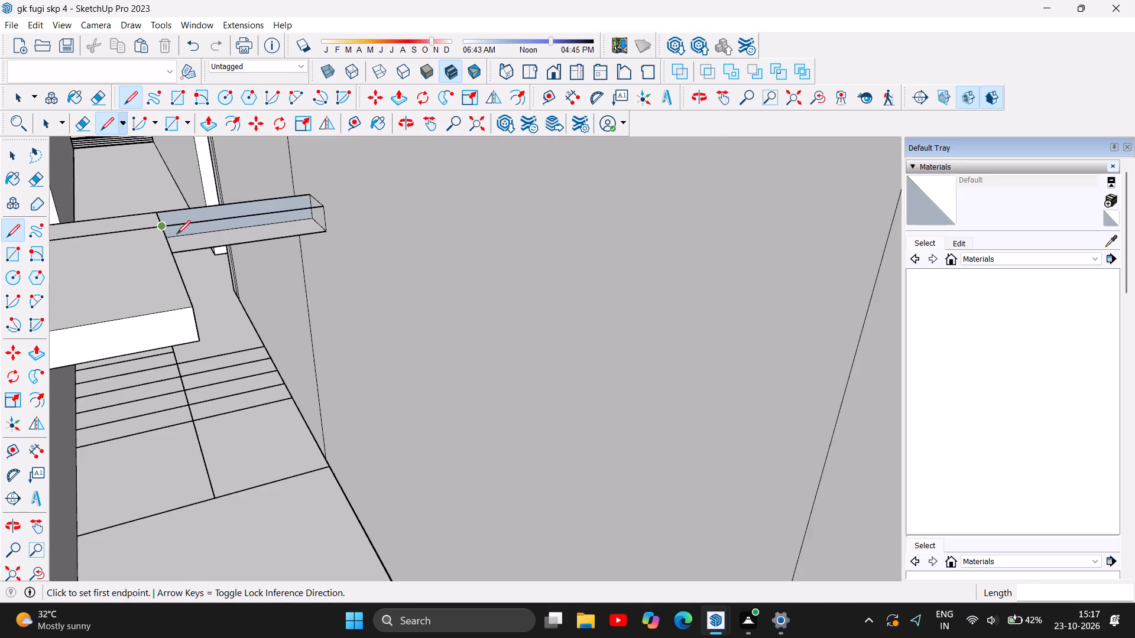
Draw a 6" vertical line at the step extension's inner end, from its lower front corner to its upper front corner.
scroll(190, 245, up, 13)
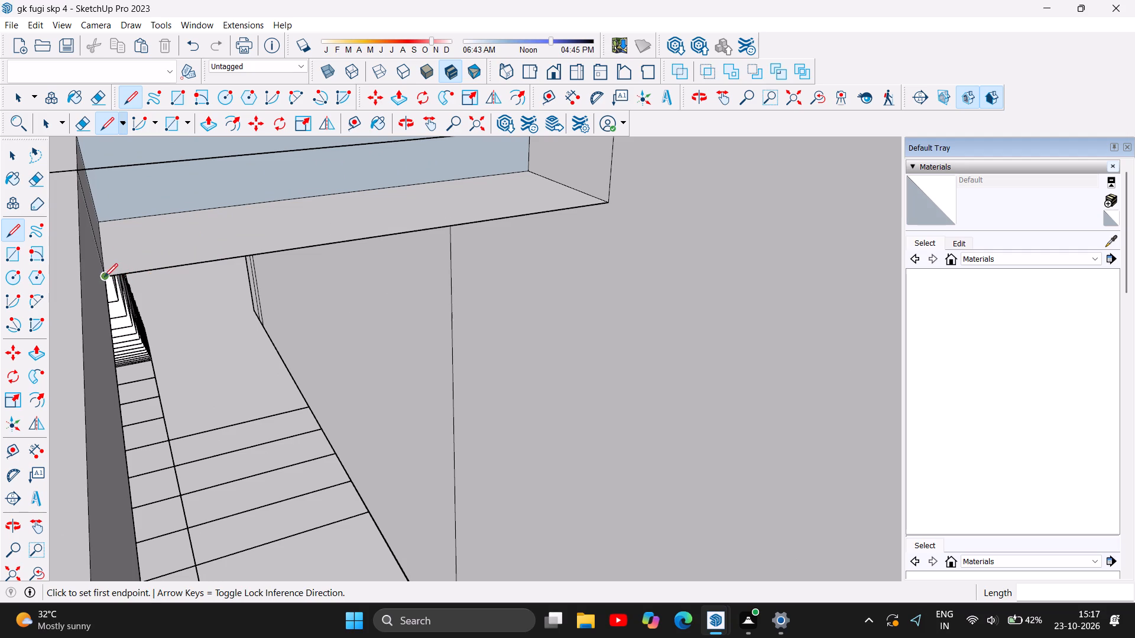
click(102, 275)
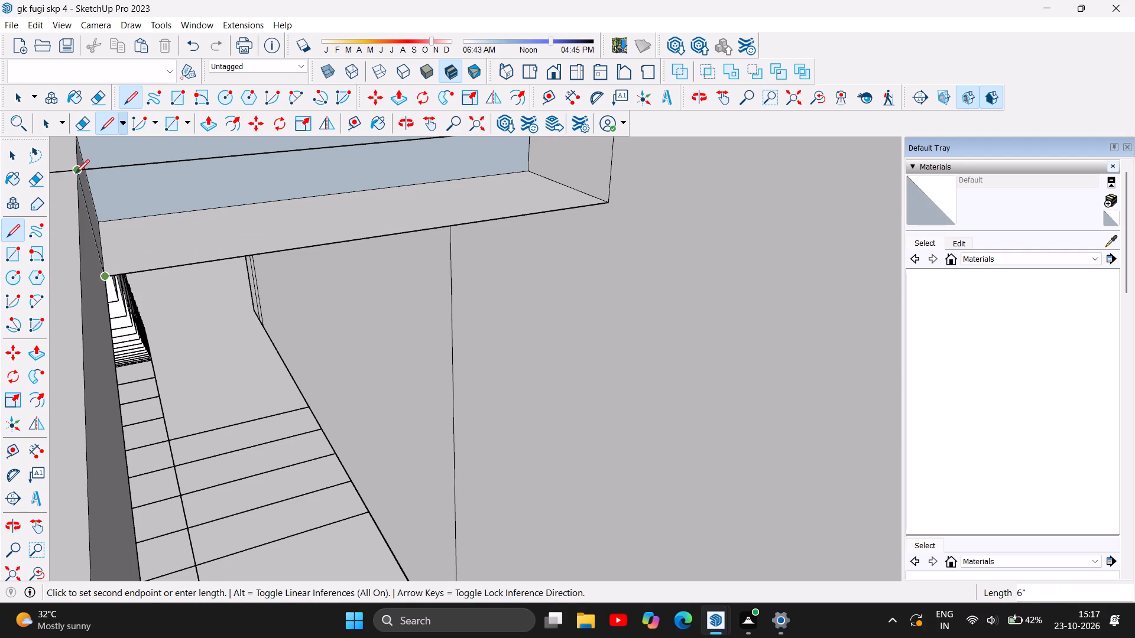
click(76, 173)
scroll(112, 296, down, 3)
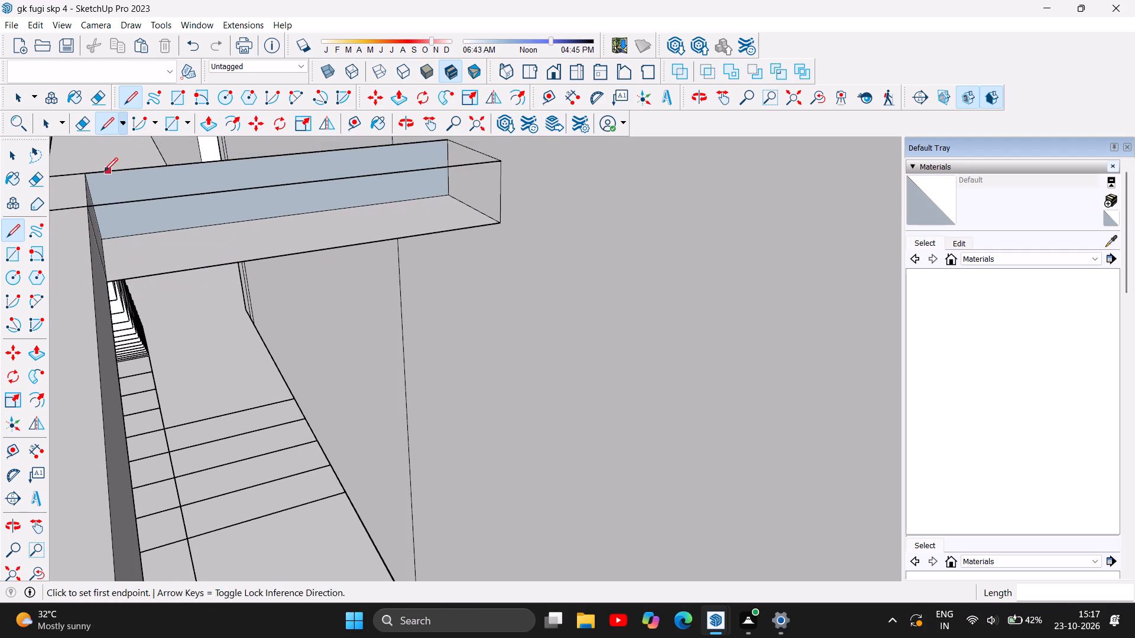
Draw a rectangle about 2' 11 1/8" by 6" across the step extension's open front side, filling its long vertical face.
click(174, 100)
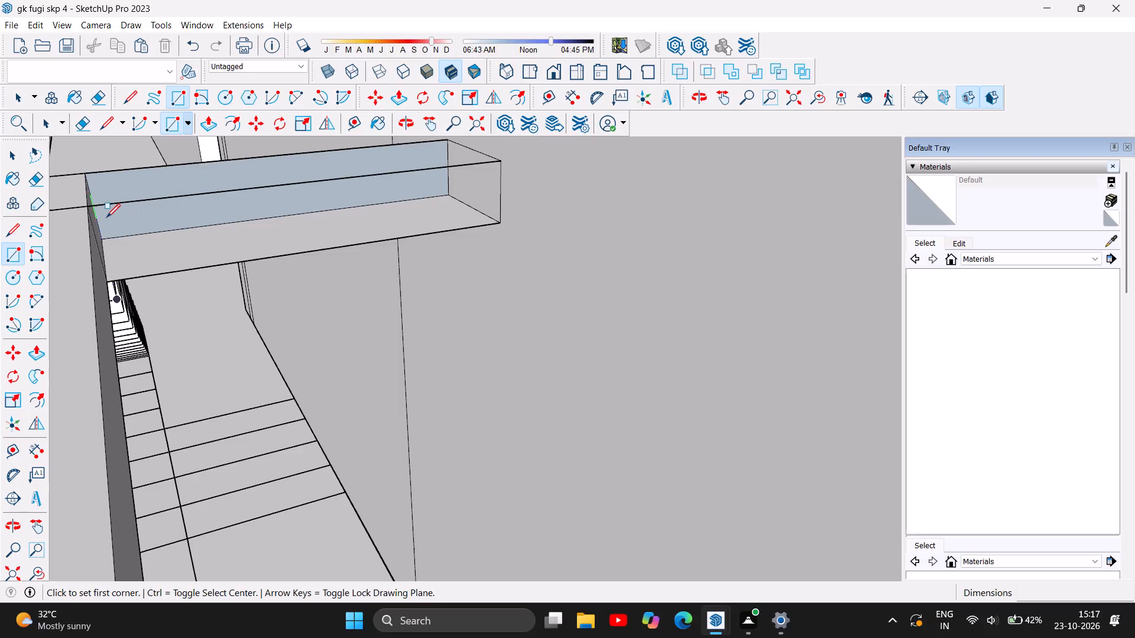
click(90, 207)
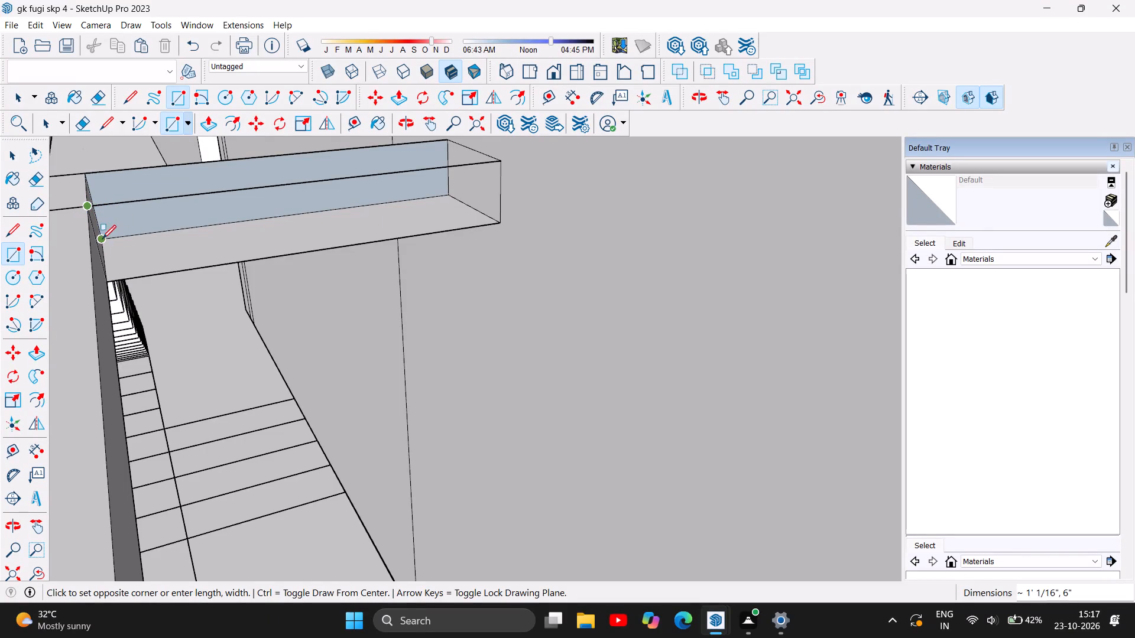
click(115, 281)
click(500, 218)
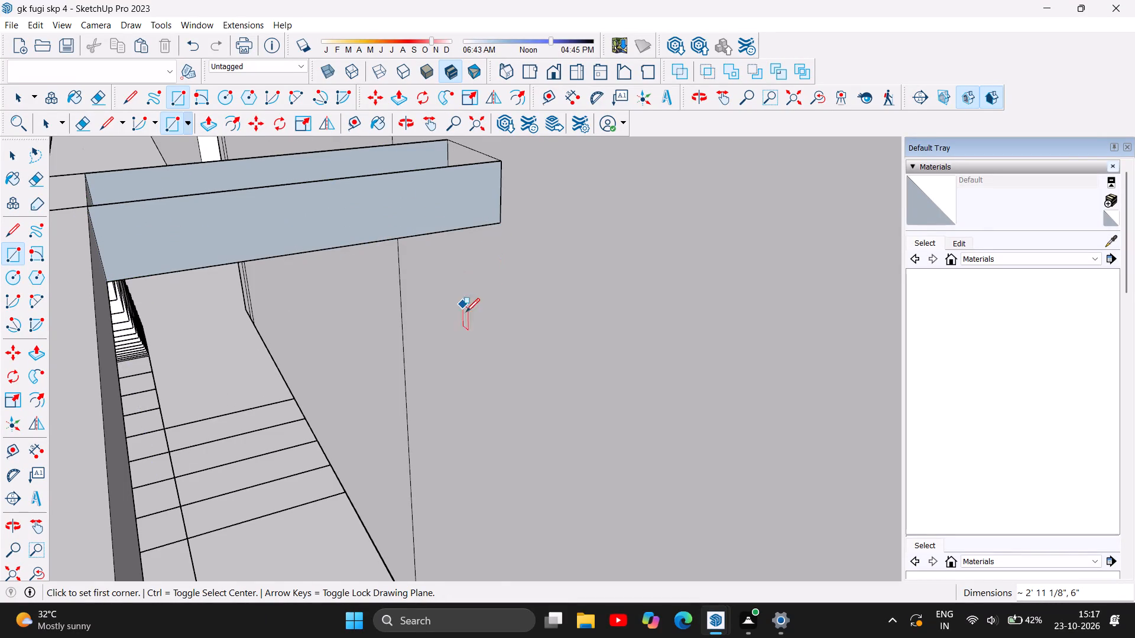
Draw a rectangle about 1' 1/16" by 6" over the step extension's far end, from its upper back corner to its lower front corner.
scroll(468, 341, down, 3)
scroll(466, 180, up, 9)
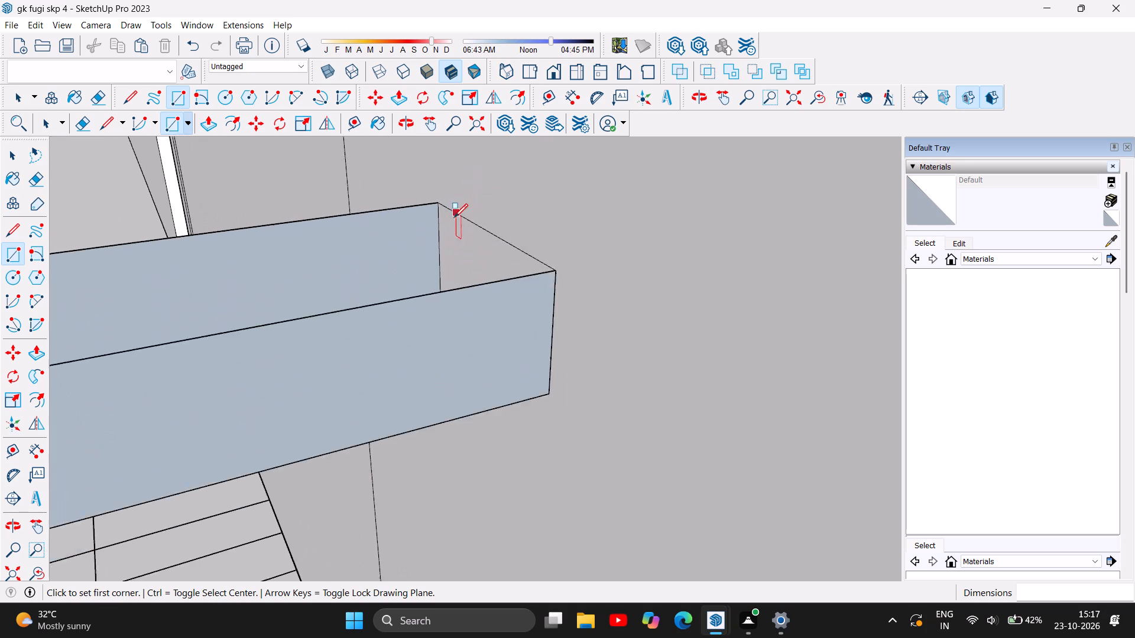
scroll(454, 217, up, 10)
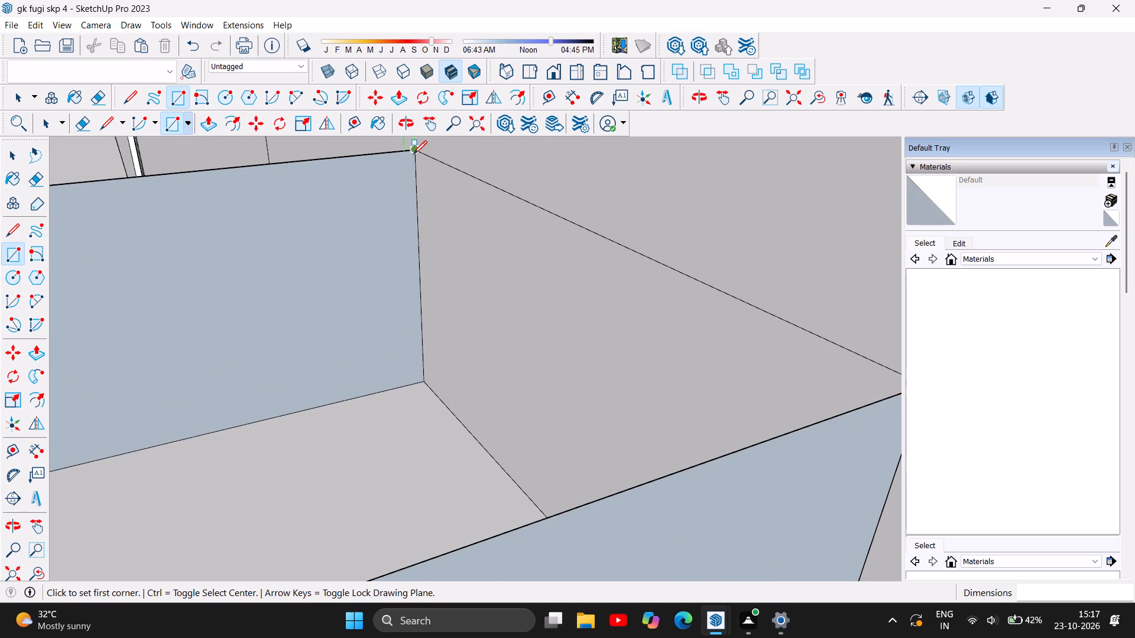
click(415, 152)
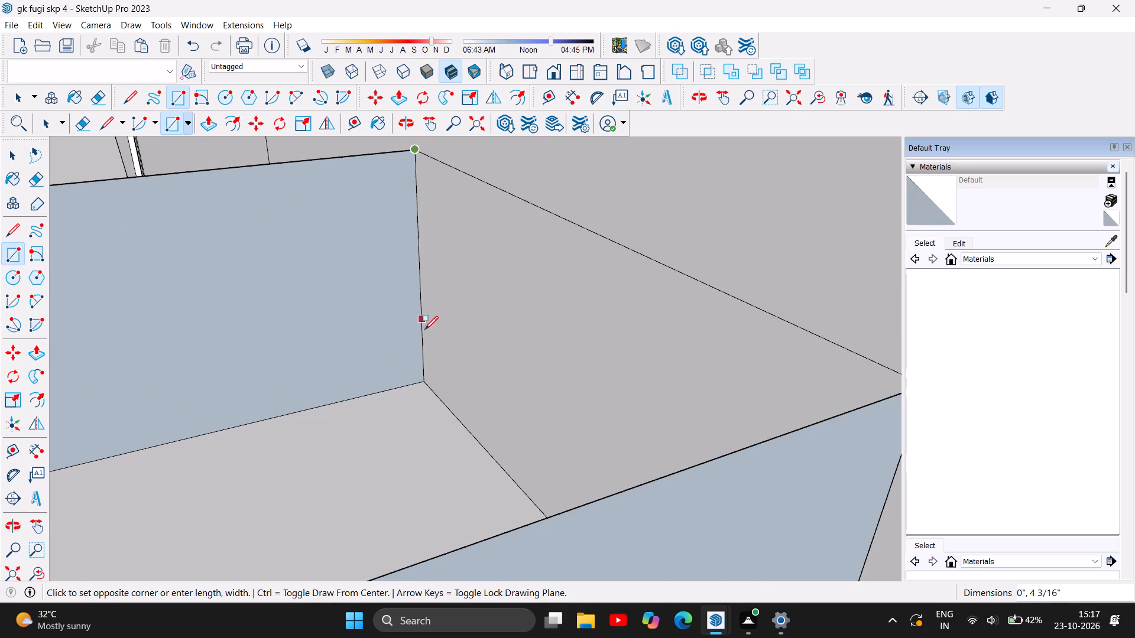
click(424, 379)
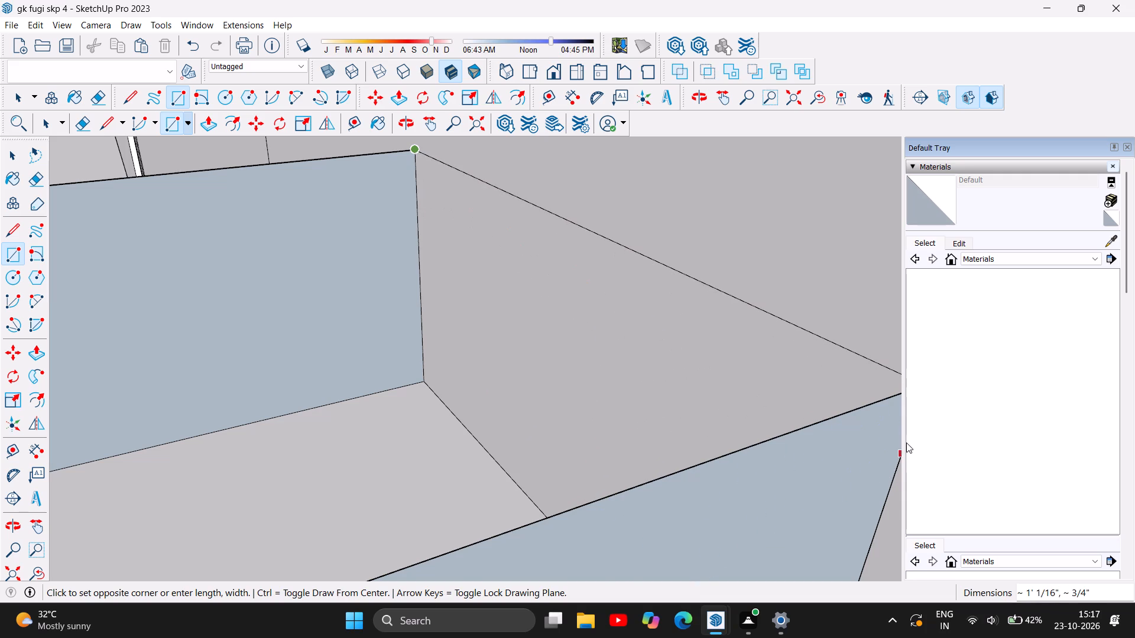
scroll(801, 528, down, 5)
scroll(758, 447, down, 8)
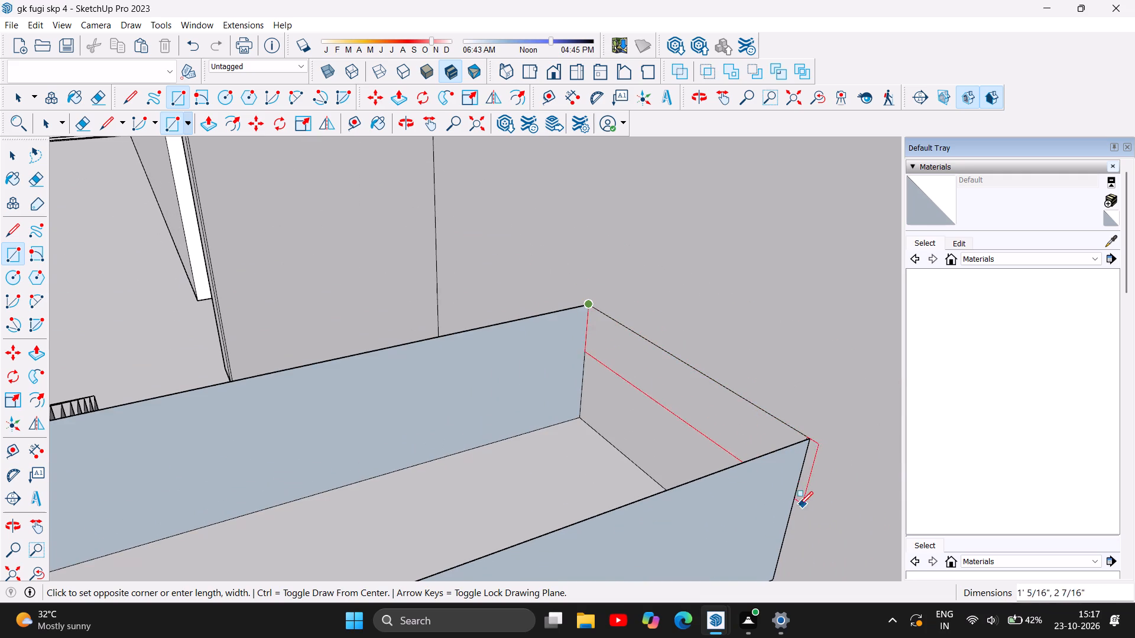
scroll(767, 432, down, 5)
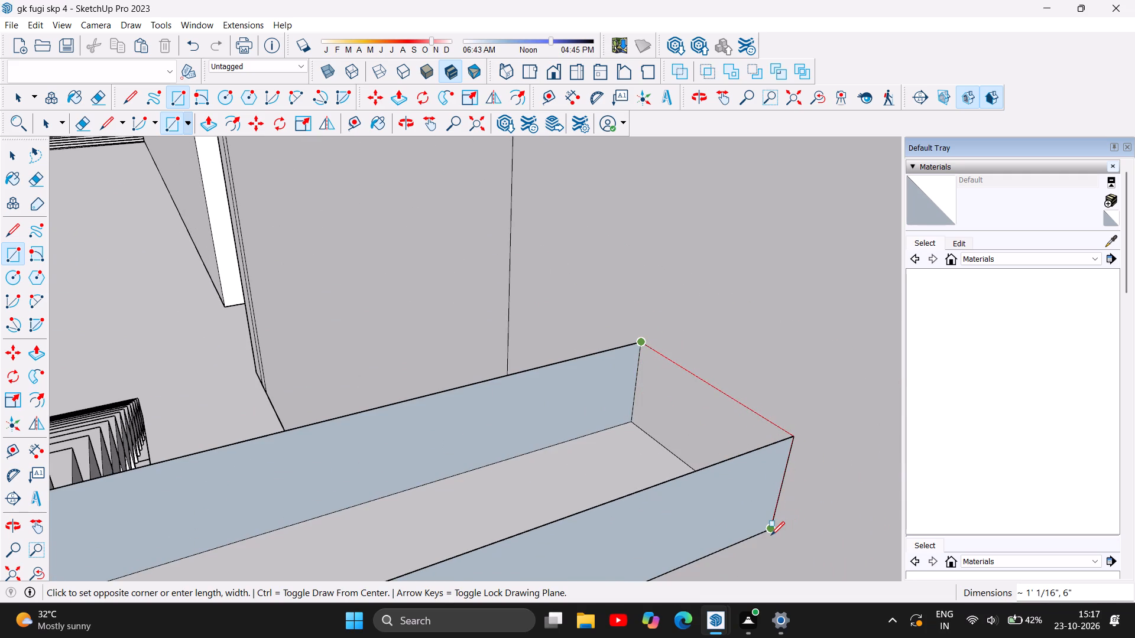
click(771, 535)
Examine the closed step extension and the staircase passage around it from outside the house and from close up.
scroll(709, 450, down, 11)
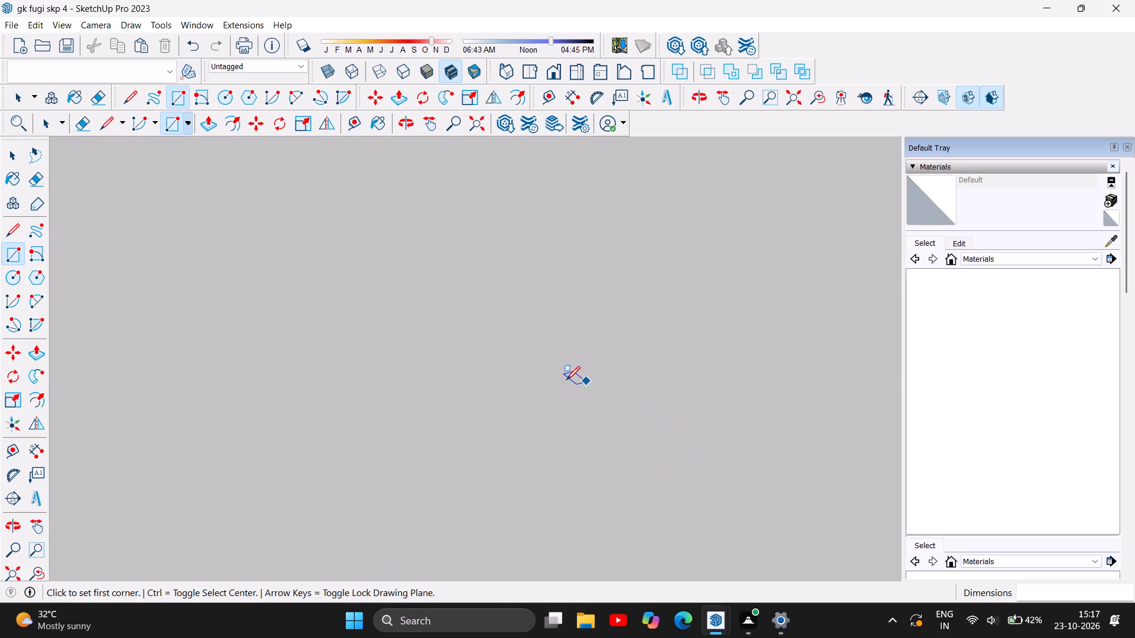
scroll(560, 388, down, 1)
scroll(271, 383, down, 6)
scroll(70, 338, down, 7)
scroll(374, 401, down, 6)
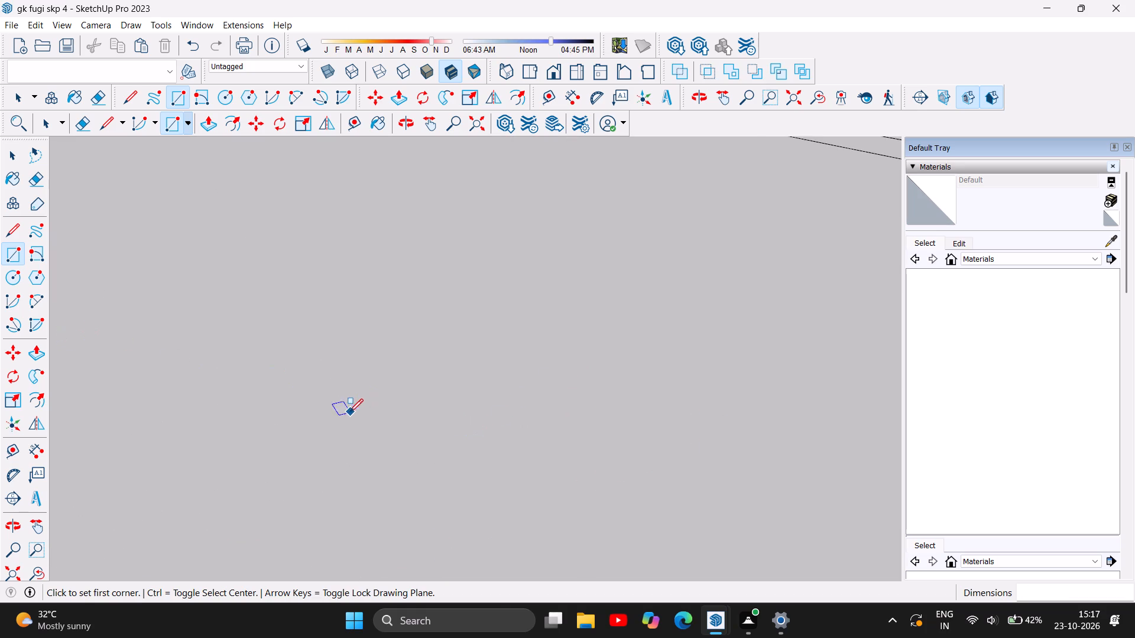
scroll(281, 403, down, 13)
scroll(358, 304, down, 11)
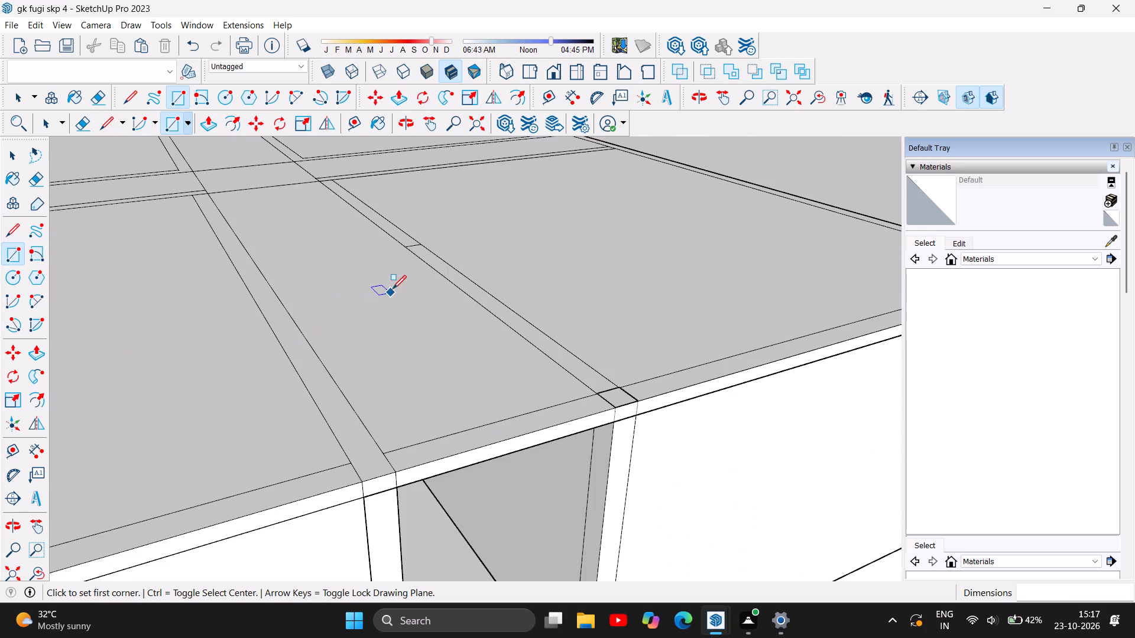
scroll(393, 289, down, 6)
scroll(523, 510, up, 6)
scroll(278, 298, up, 3)
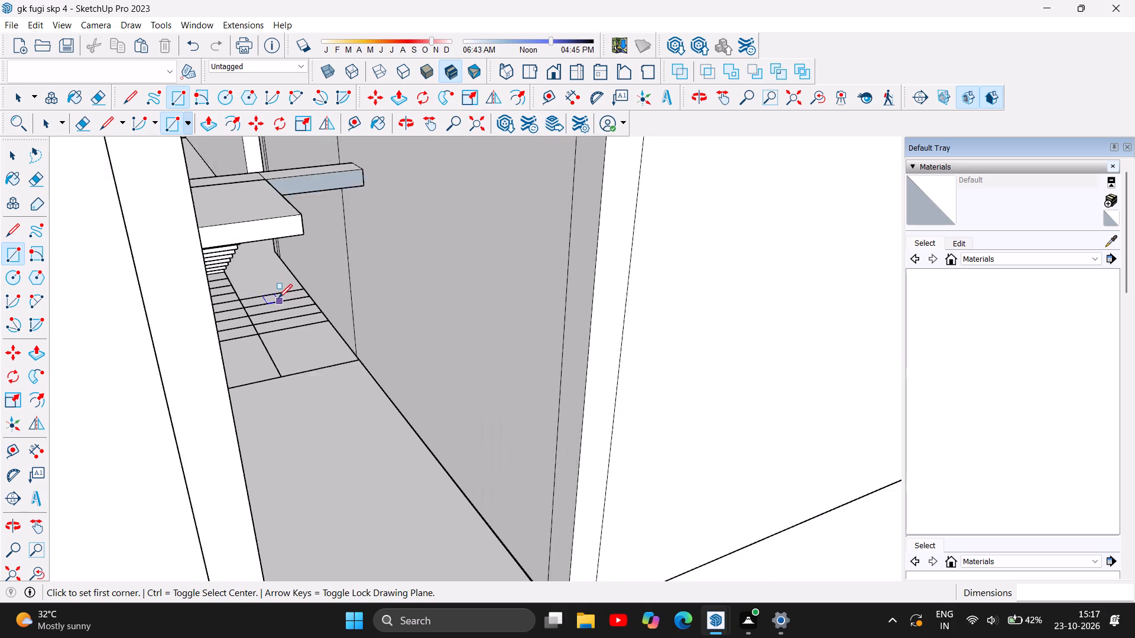
scroll(330, 354, down, 5)
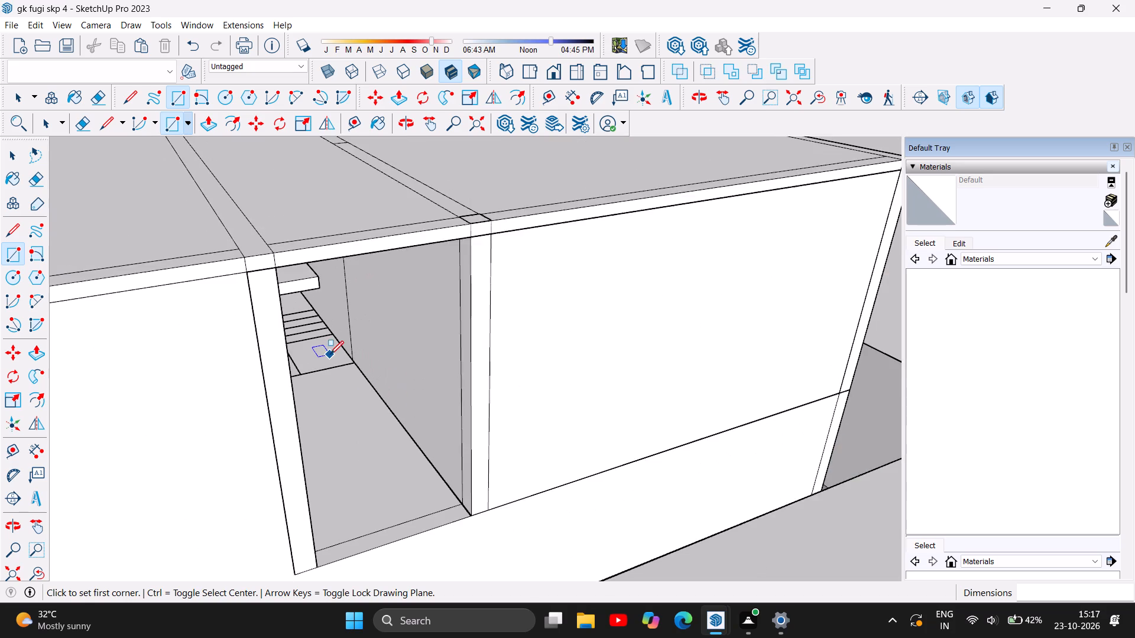
scroll(330, 354, down, 6)
scroll(345, 348, up, 4)
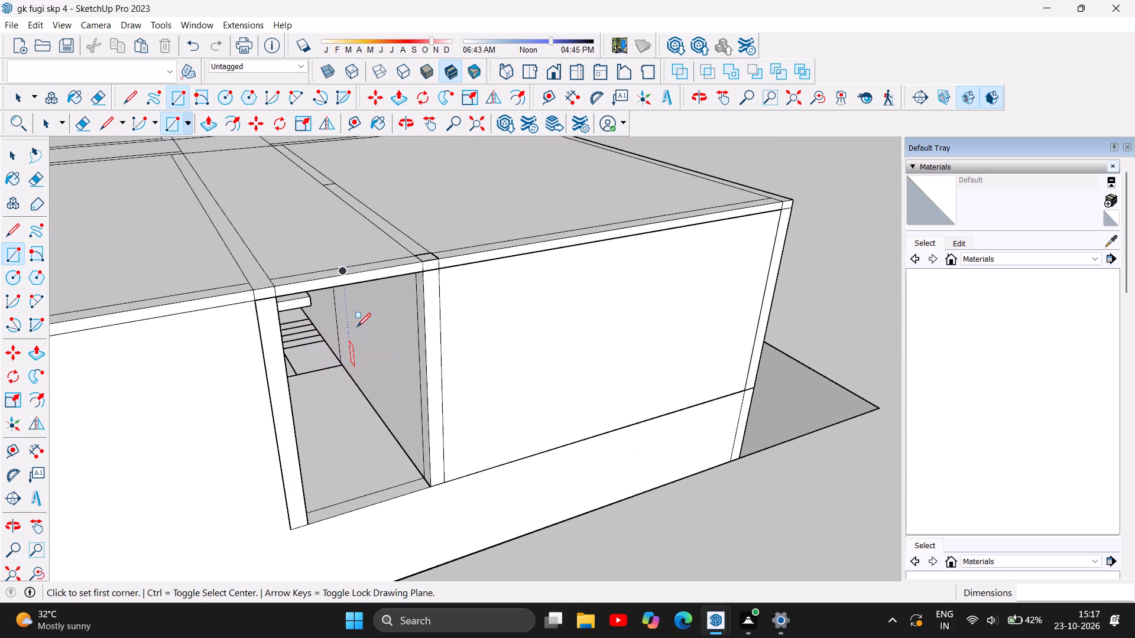
scroll(354, 314, up, 11)
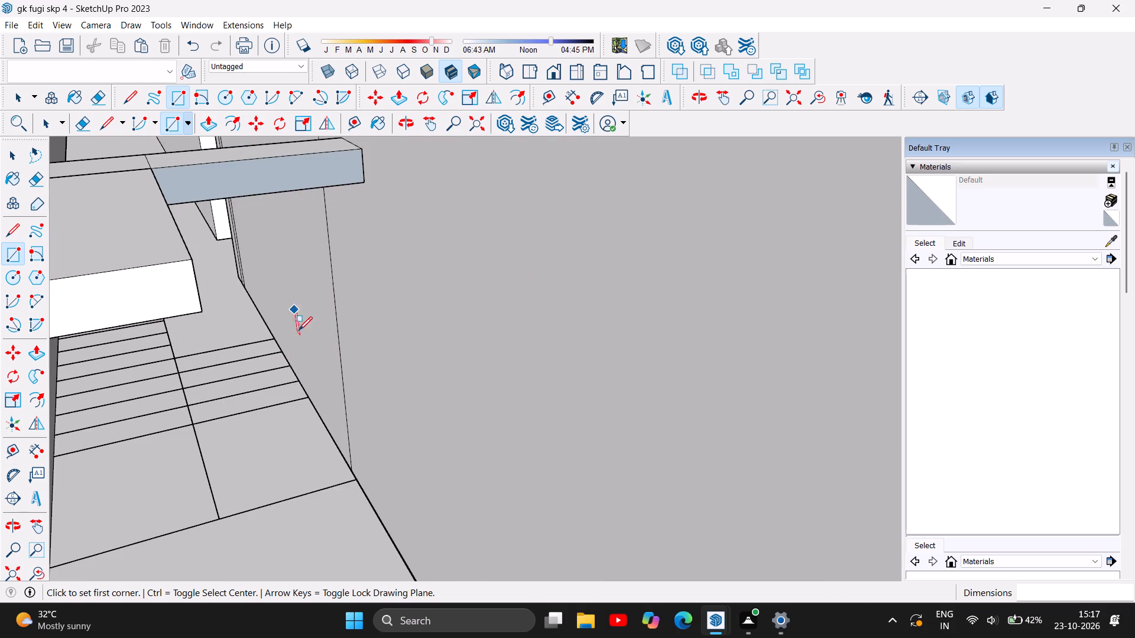
scroll(301, 464, down, 3)
scroll(294, 445, up, 5)
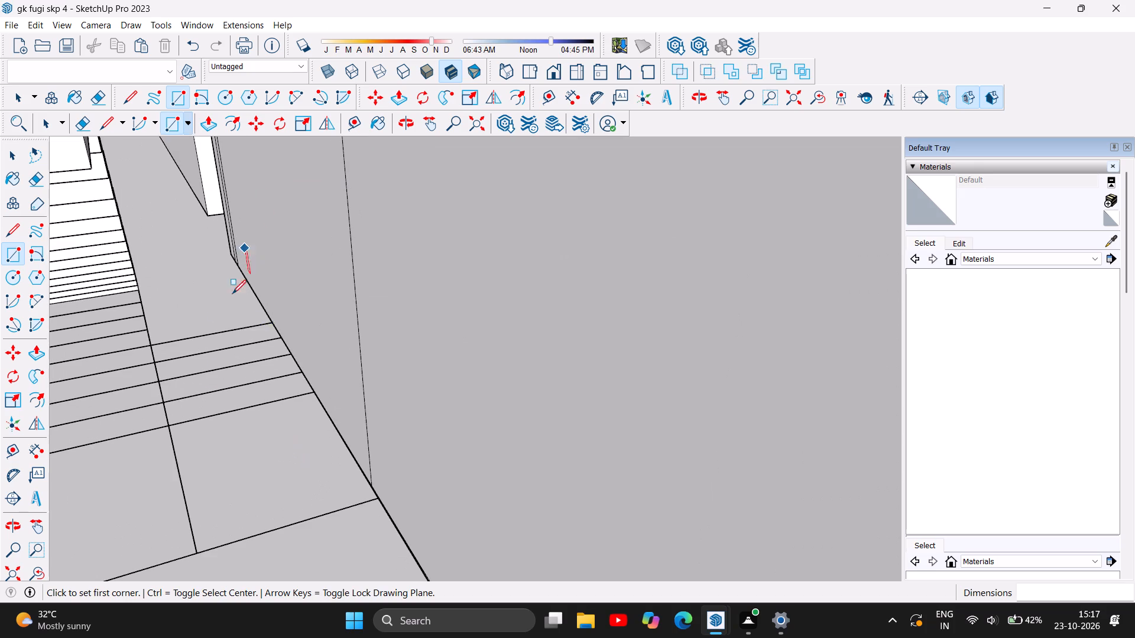
scroll(183, 385, down, 2)
click(409, 123)
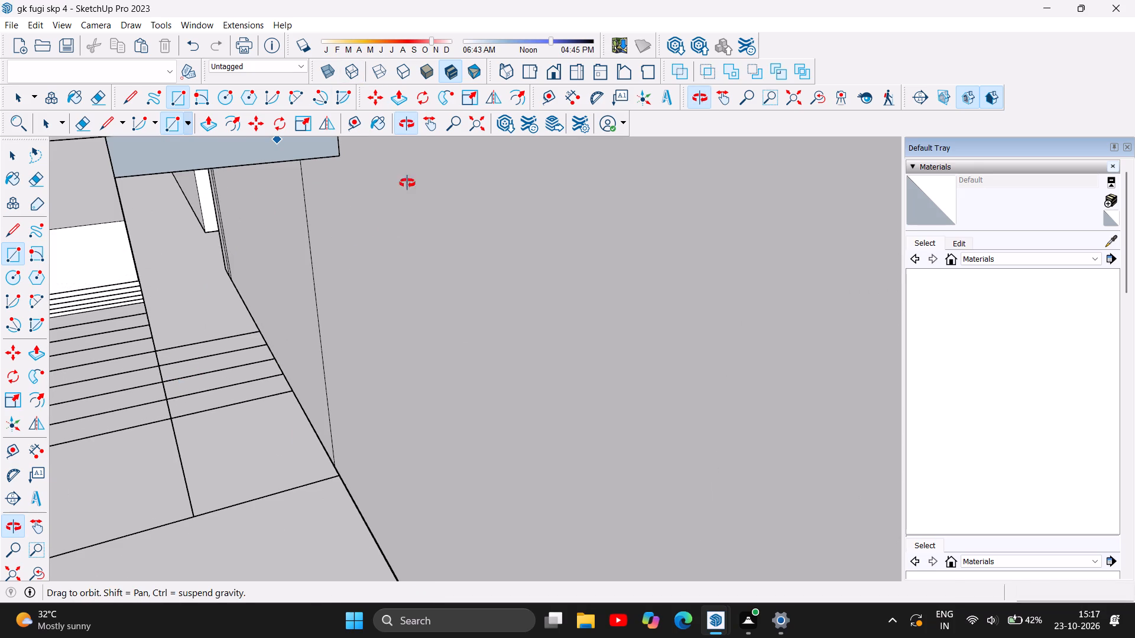
drag(341, 246, 310, 233)
right_drag(310, 233, 290, 327)
scroll(278, 343, down, 4)
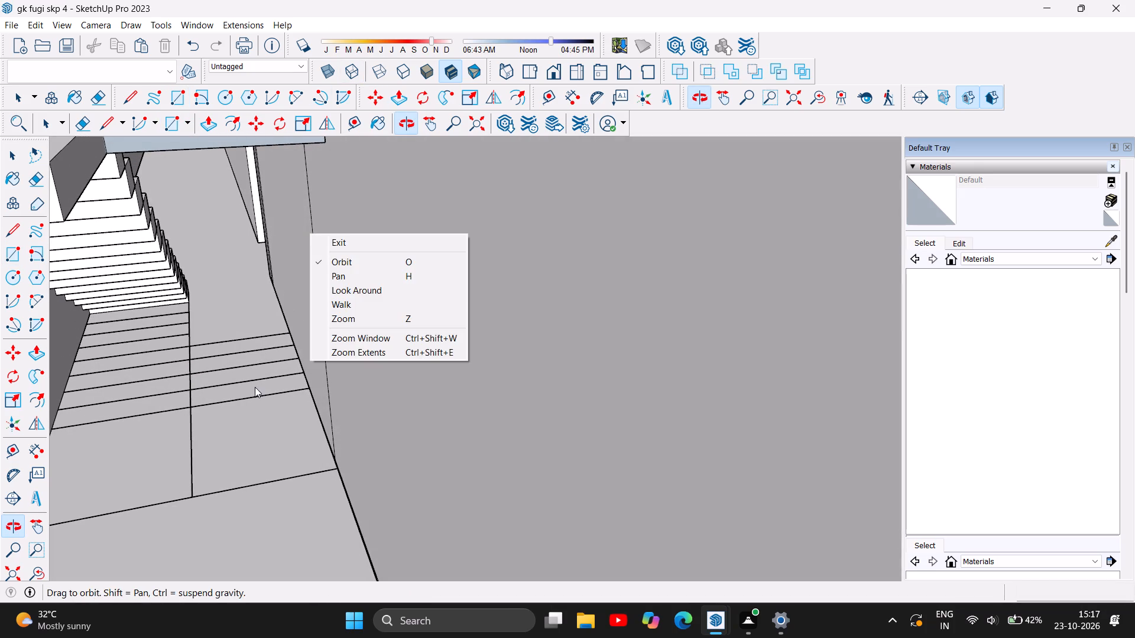
click(241, 314)
drag(244, 428, 243, 405)
scroll(234, 438, down, 5)
scroll(191, 177, up, 1)
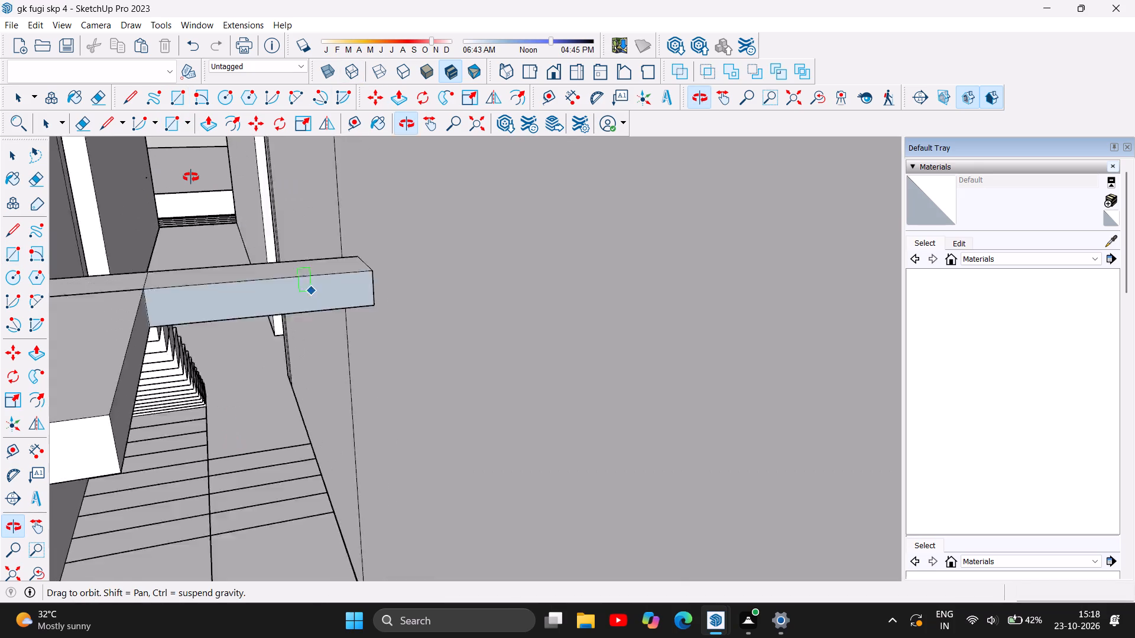
scroll(191, 177, up, 2)
scroll(191, 177, down, 3)
scroll(205, 227, up, 1)
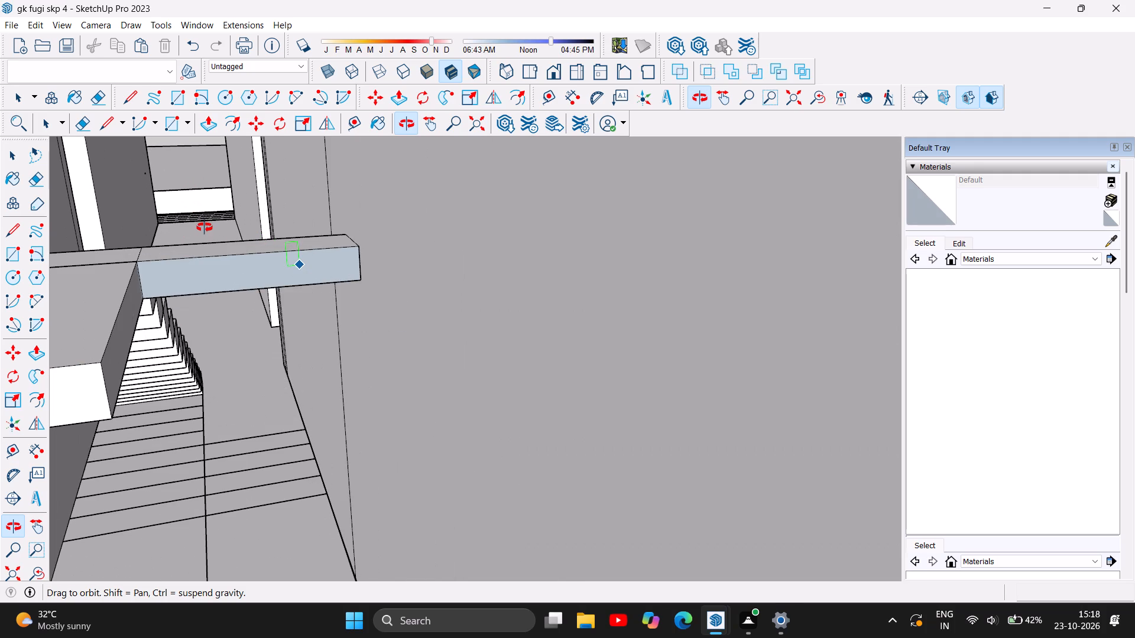
scroll(206, 228, up, 1)
Push/Pull the step extension's far end face about 1/16" at the side wall.
drag(265, 297, 265, 321)
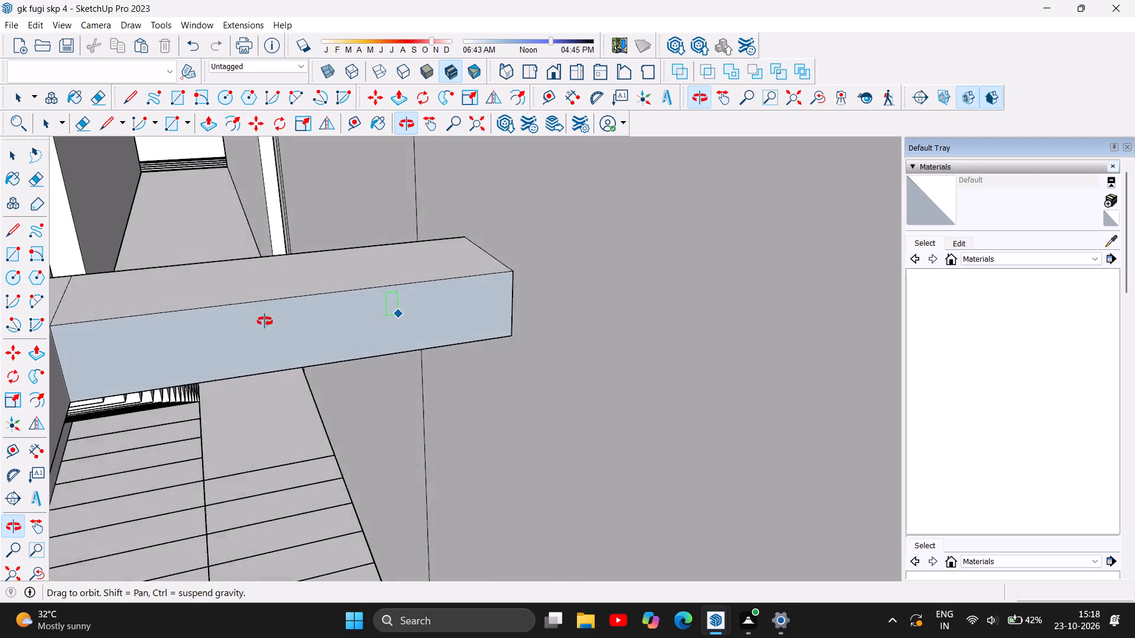
drag(265, 321, 190, 440)
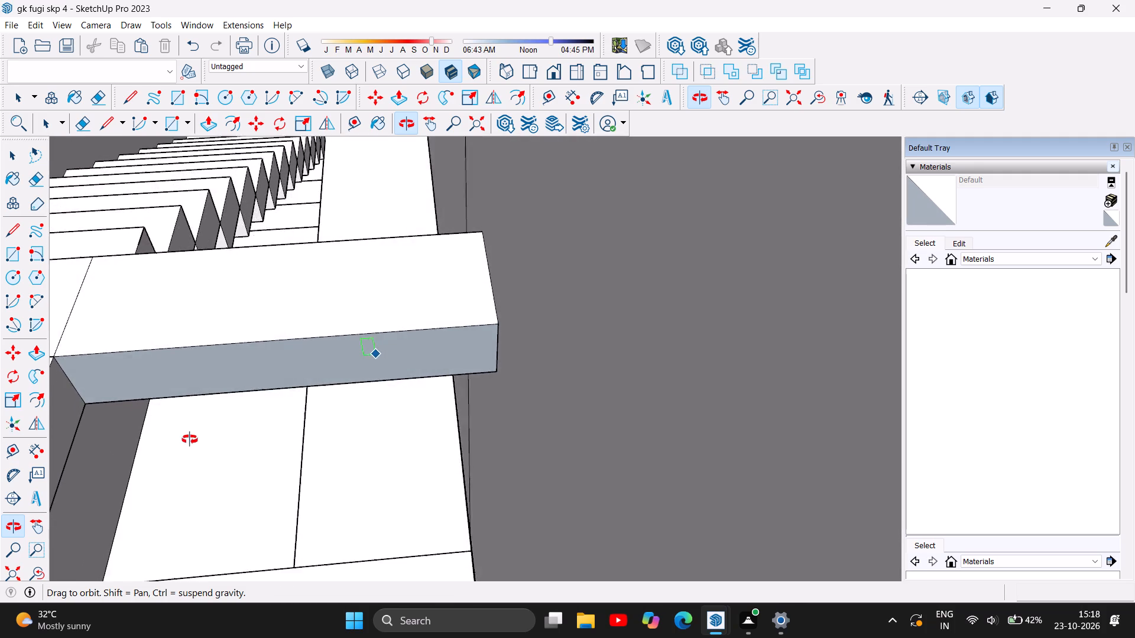
drag(190, 440, 131, 390)
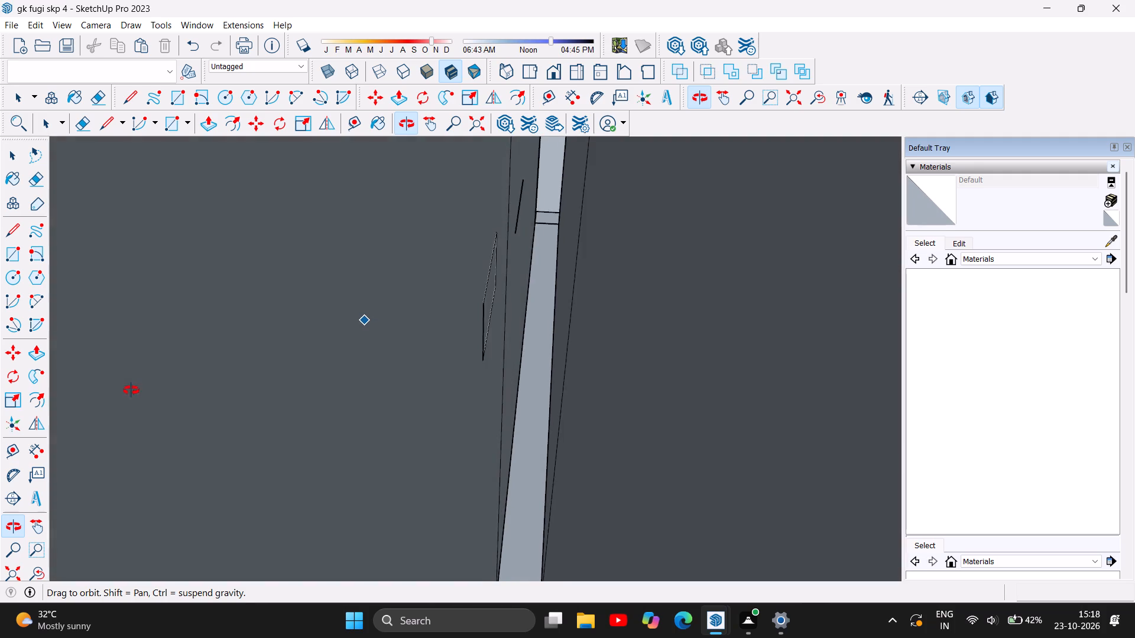
drag(131, 390, 137, 380)
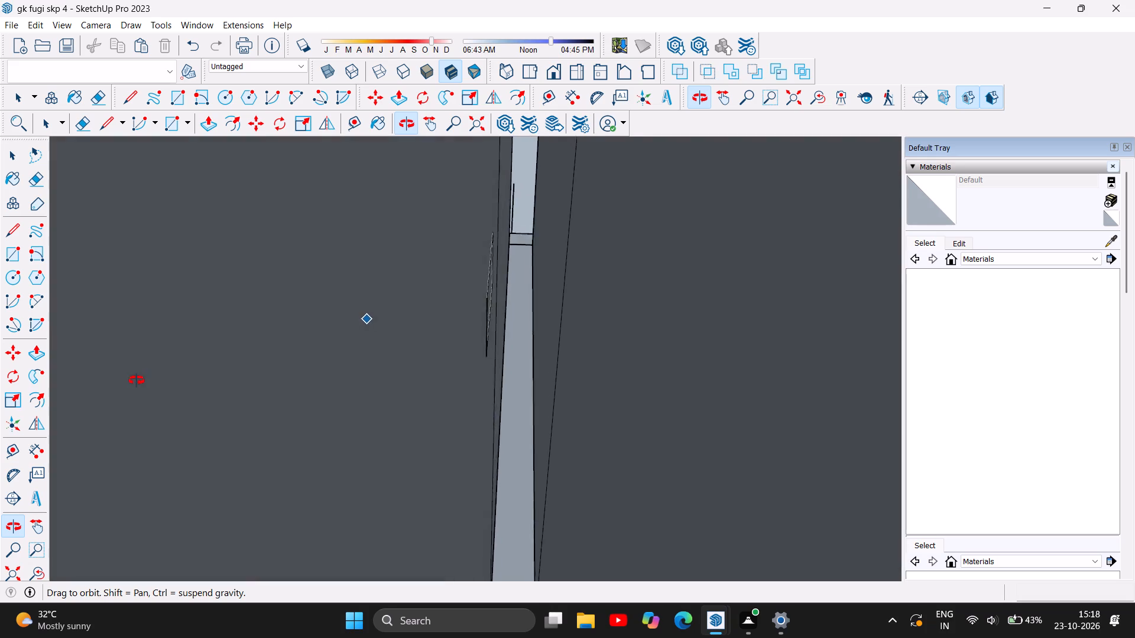
drag(137, 380, 123, 374)
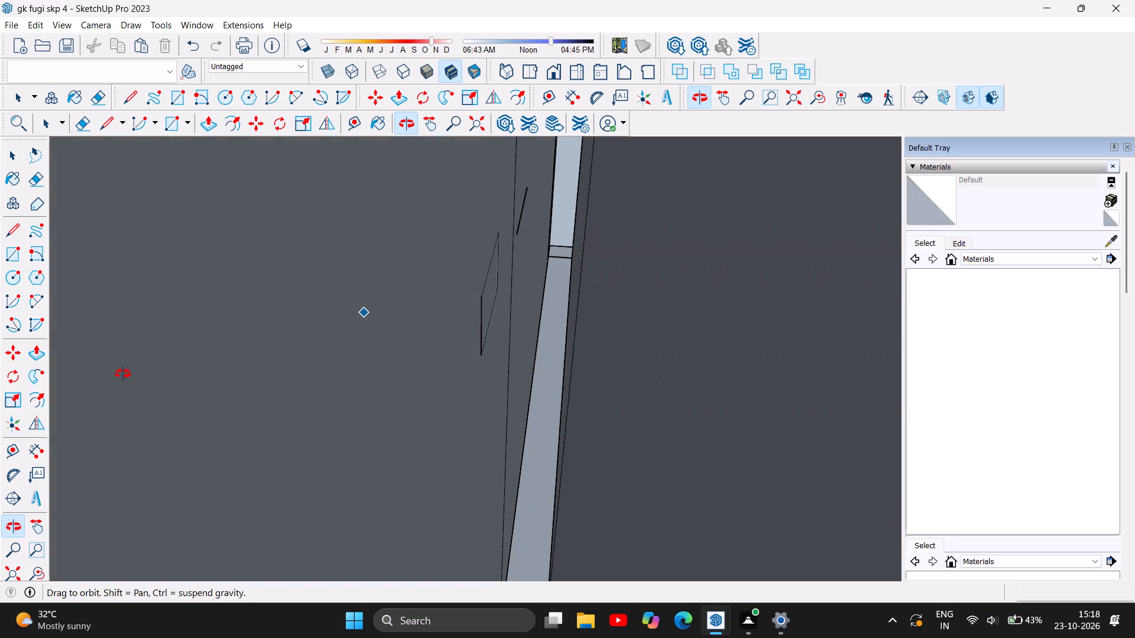
click(203, 131)
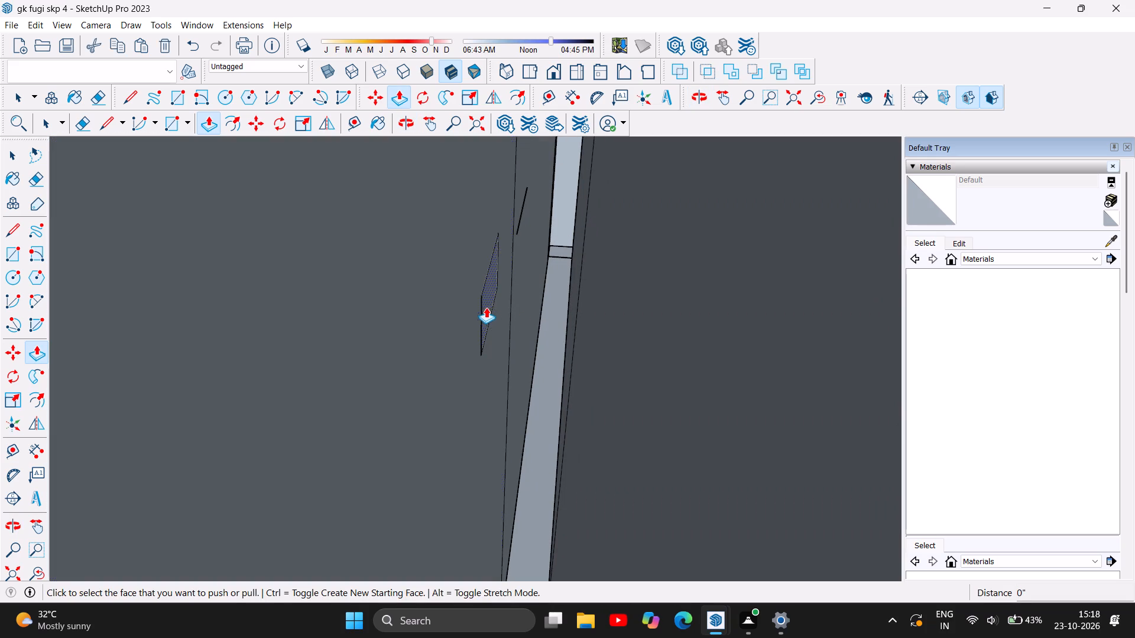
click(487, 312)
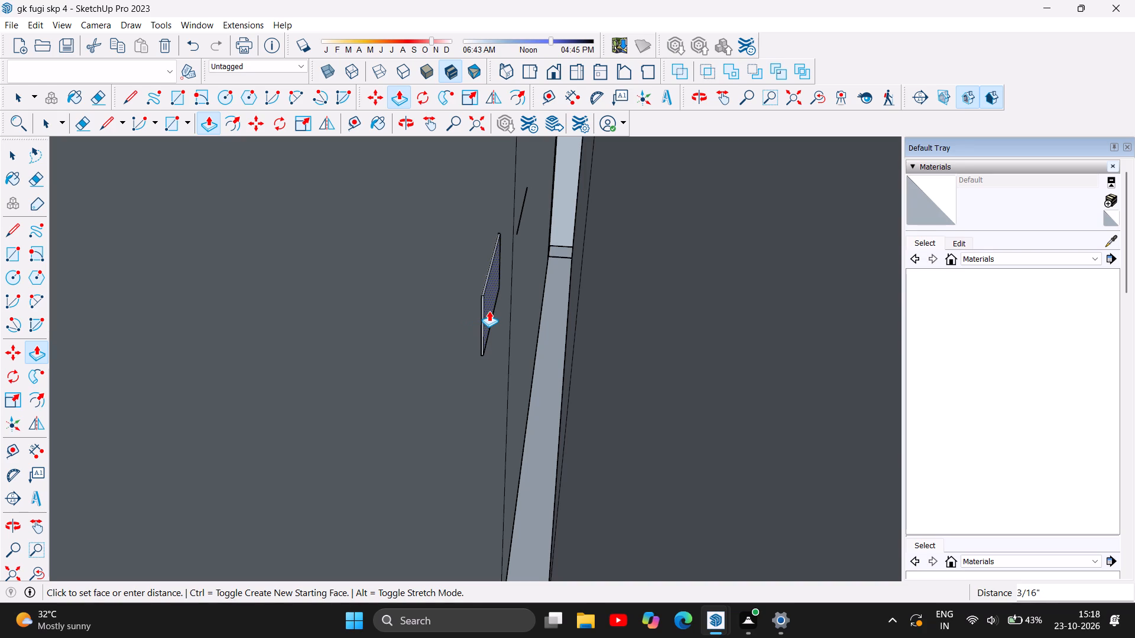
scroll(528, 289, up, 3)
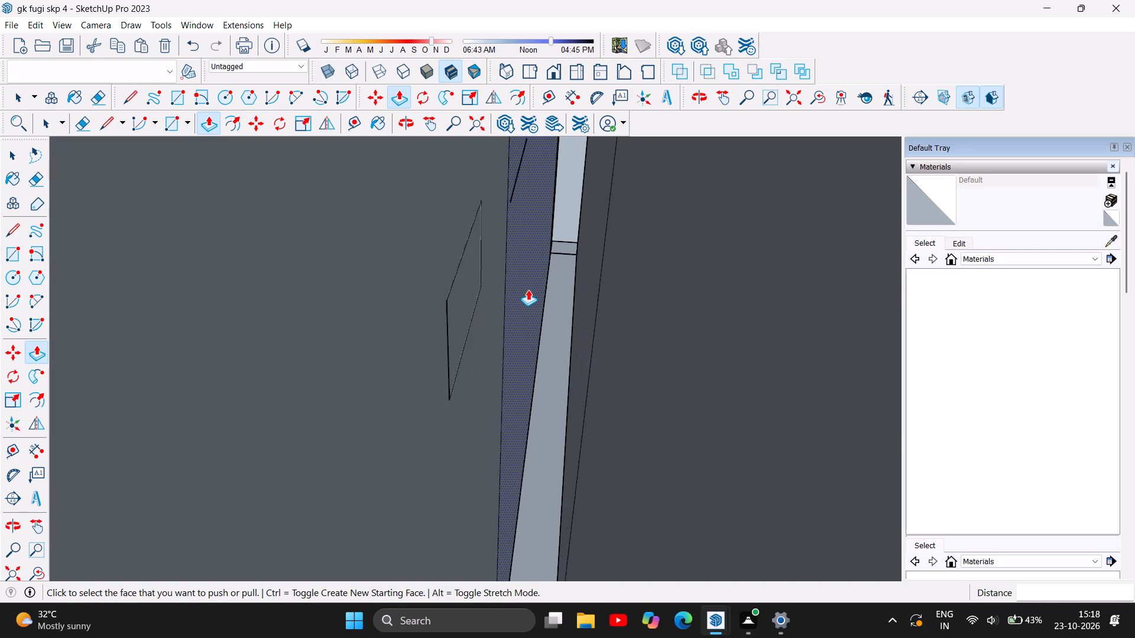
scroll(528, 289, up, 2)
scroll(501, 304, down, 1)
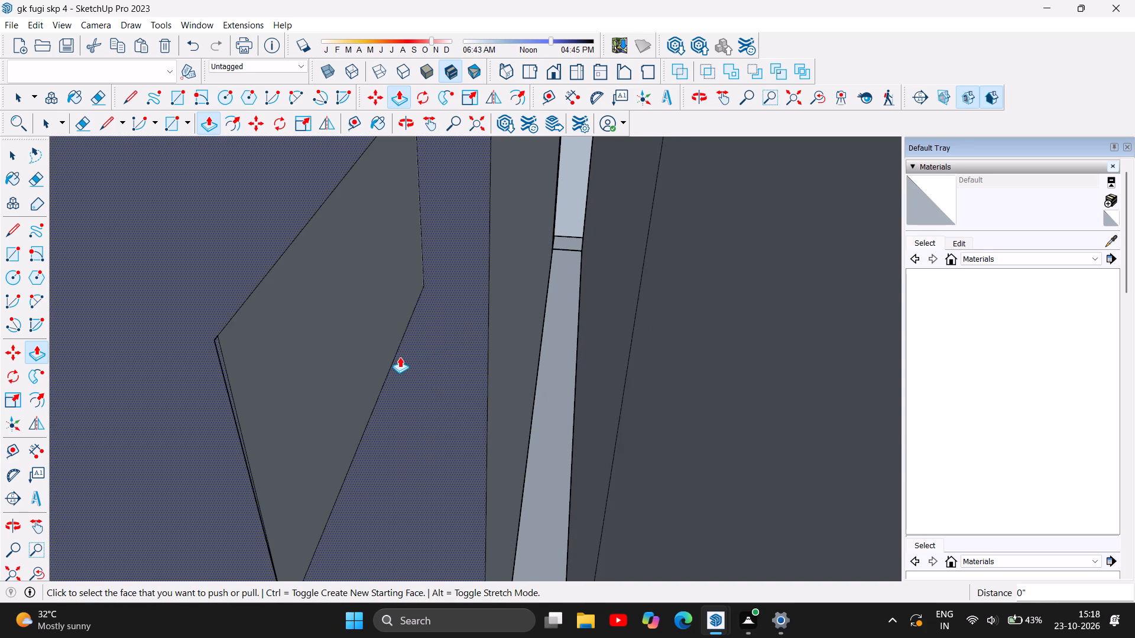
click(393, 360)
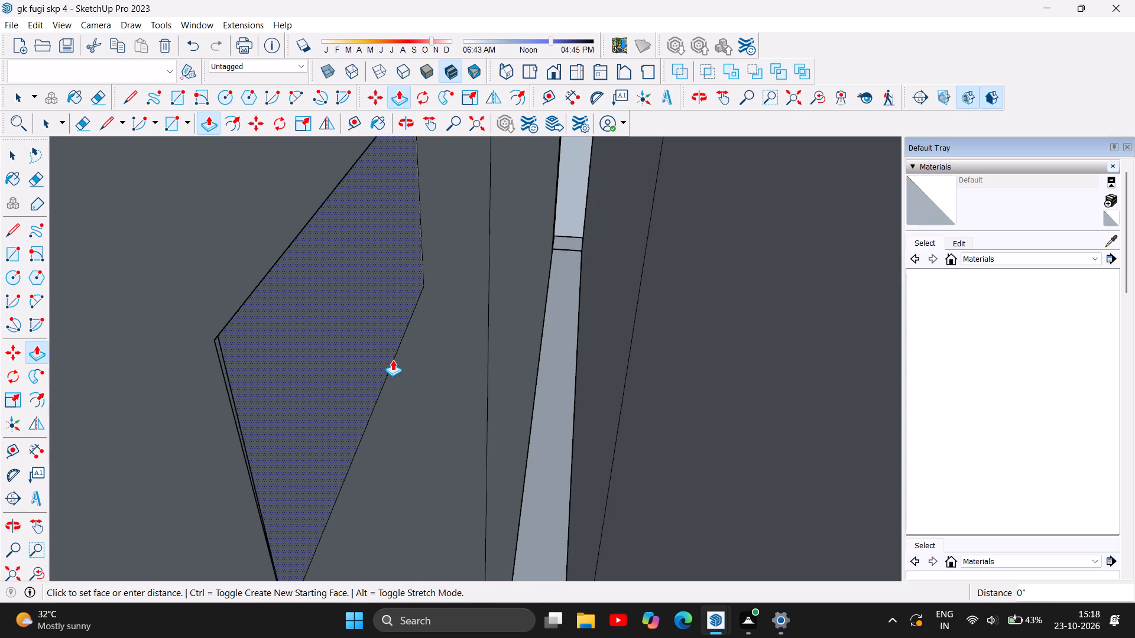
drag(226, 362, 220, 359)
Examine the step extension and the staircase passage from outside the house and from above the top step.
scroll(538, 333, down, 5)
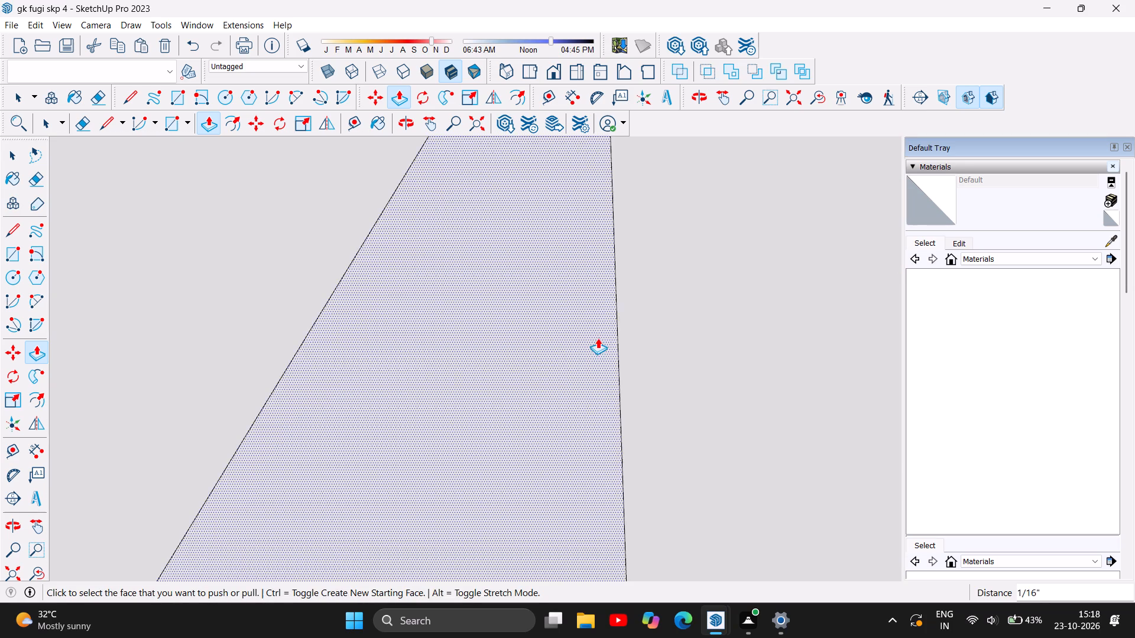
scroll(598, 338, down, 6)
scroll(685, 326, down, 12)
scroll(602, 248, down, 3)
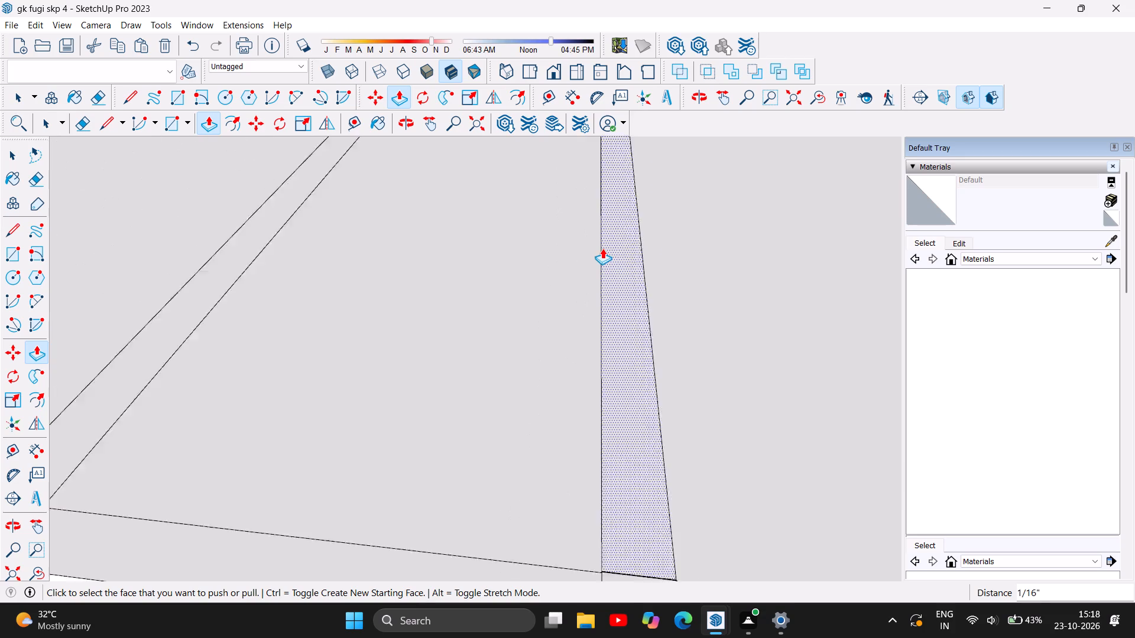
scroll(602, 248, down, 9)
scroll(523, 494, up, 7)
scroll(560, 193, up, 3)
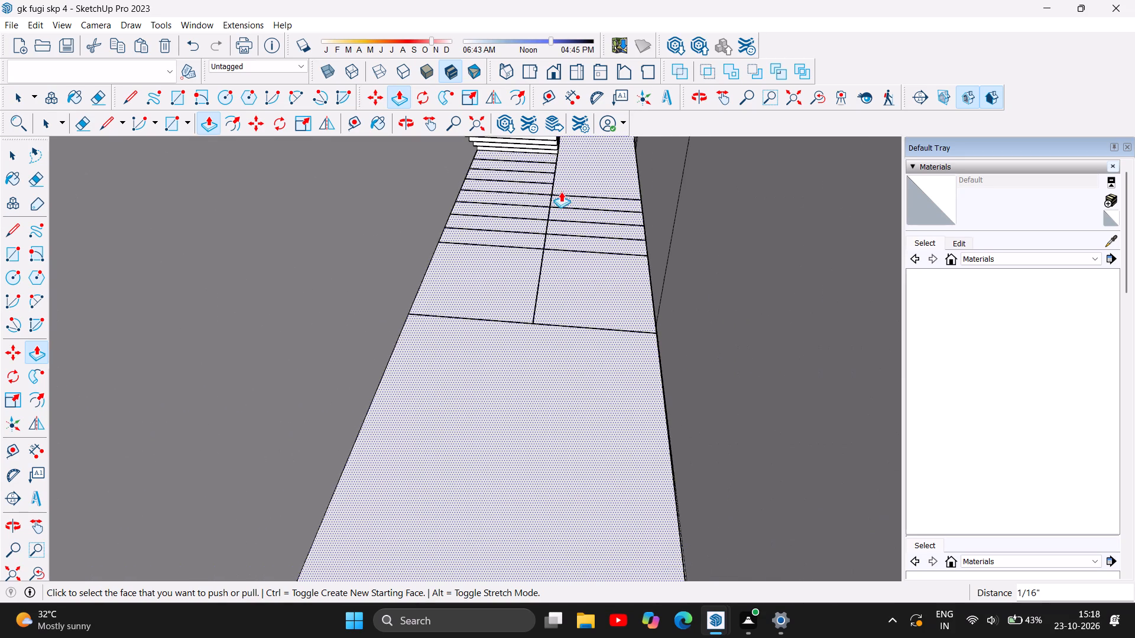
scroll(541, 313, down, 6)
scroll(540, 405, down, 7)
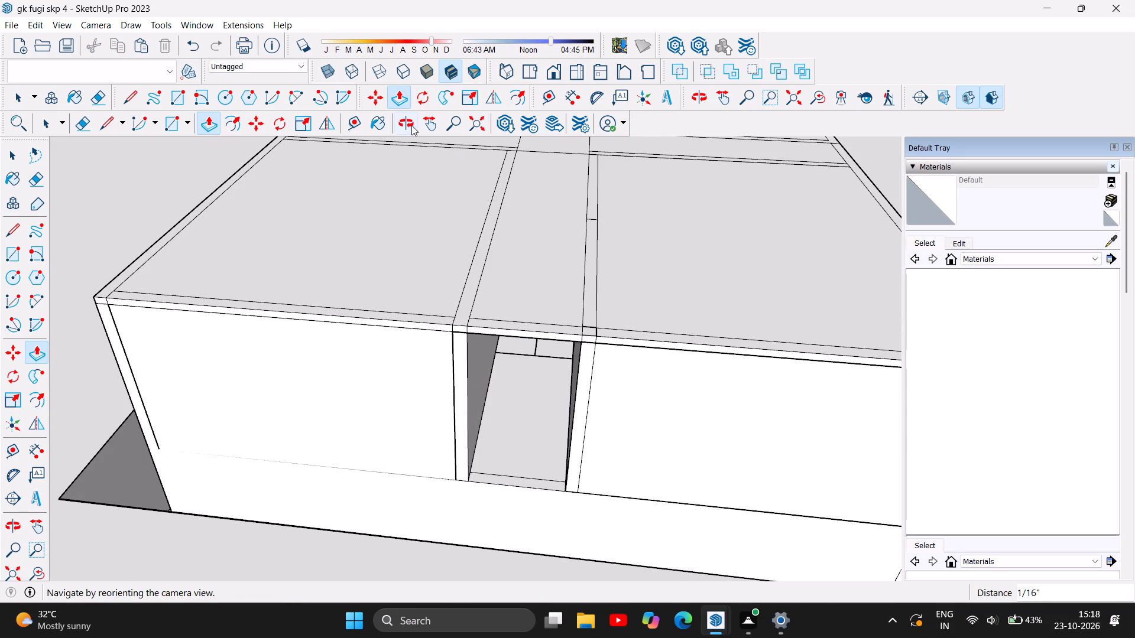
click(411, 125)
drag(495, 306, 495, 303)
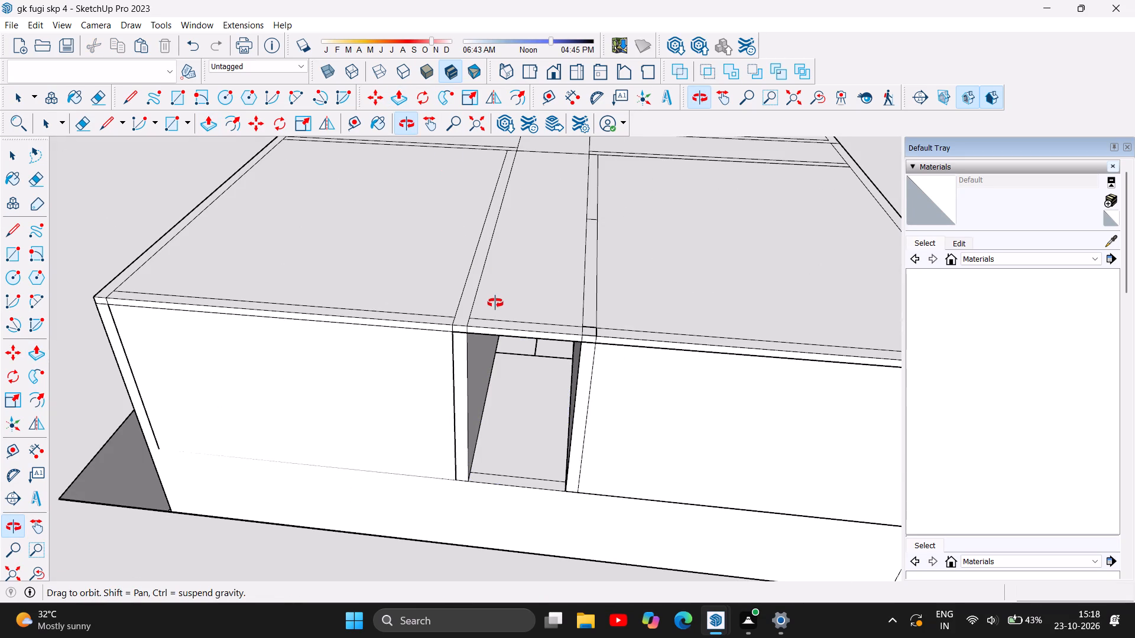
drag(495, 303, 517, 161)
scroll(562, 217, up, 5)
scroll(536, 293, up, 2)
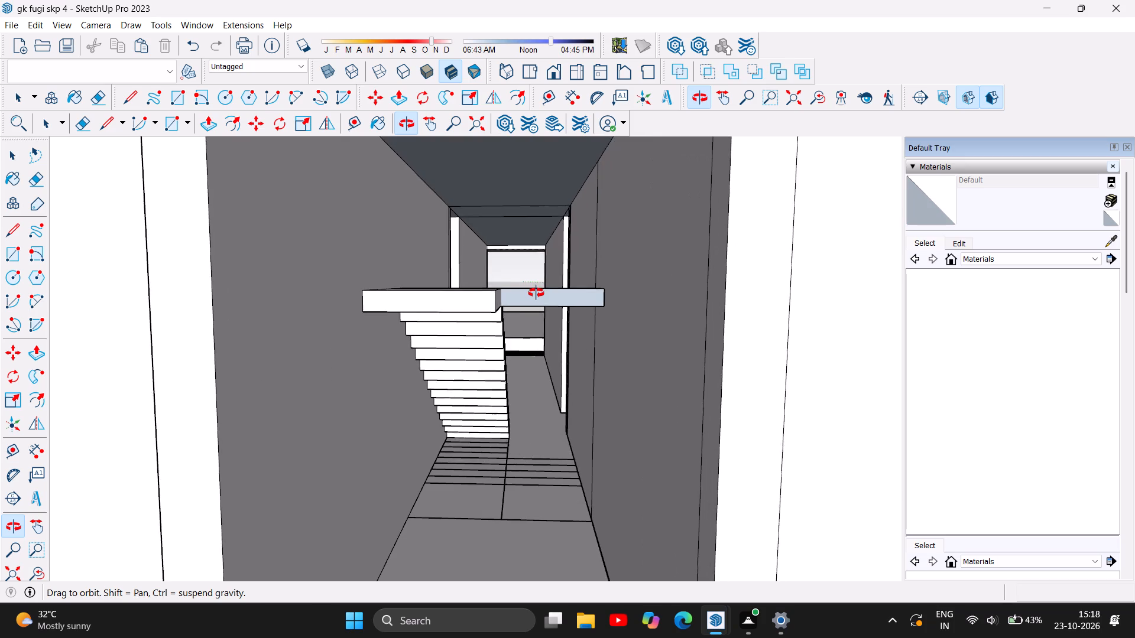
scroll(536, 293, up, 1)
drag(534, 314, 525, 346)
scroll(518, 409, up, 3)
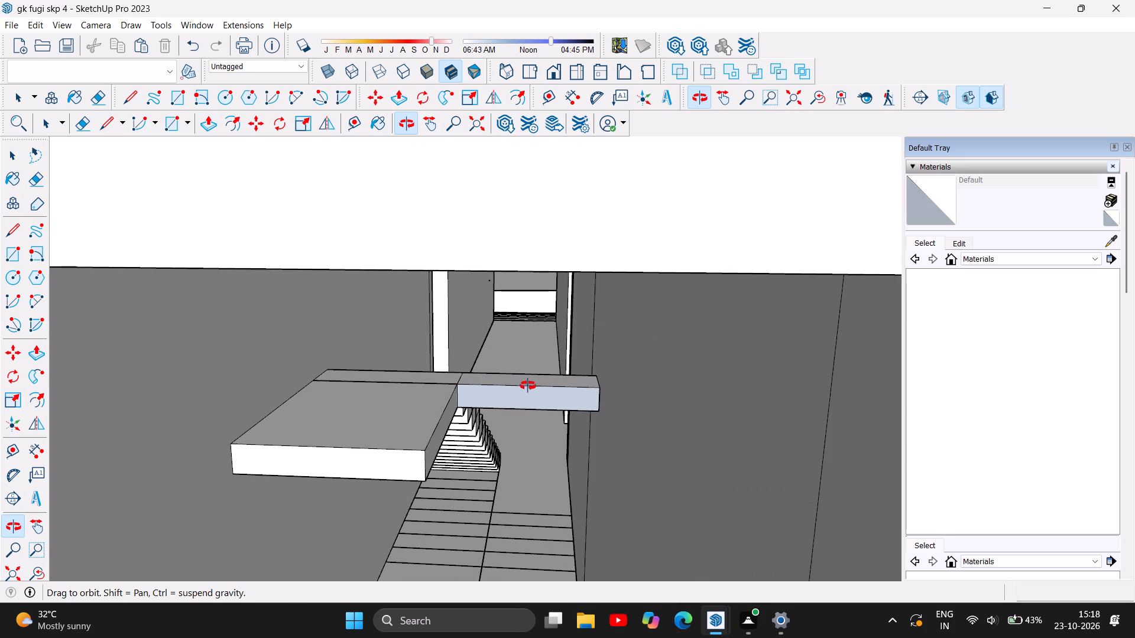
scroll(528, 386, up, 3)
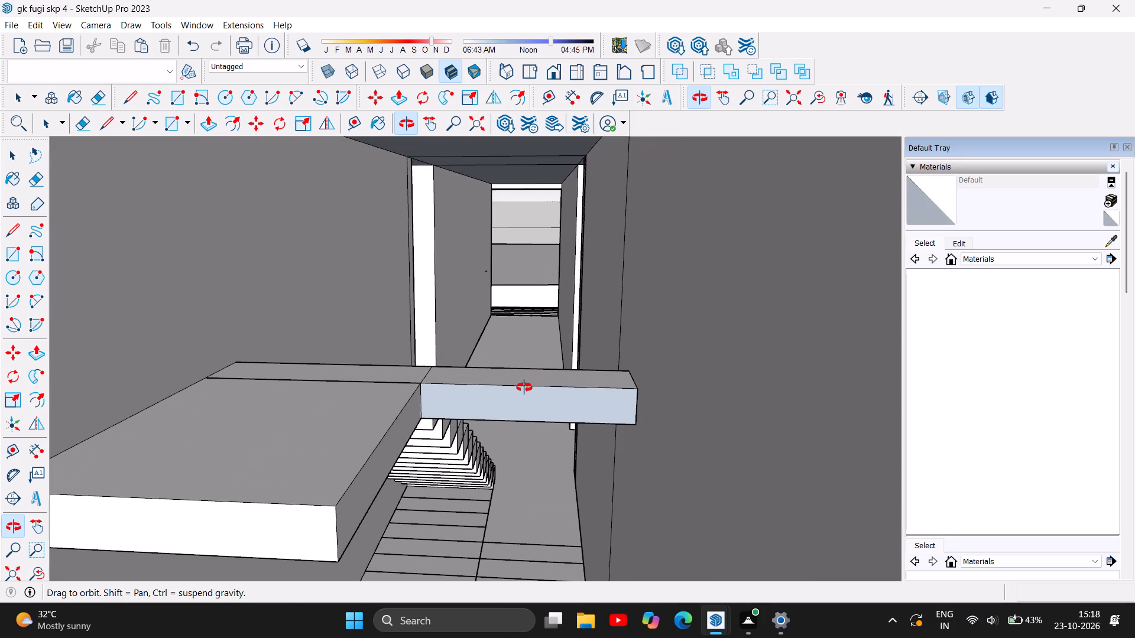
drag(524, 389, 536, 419)
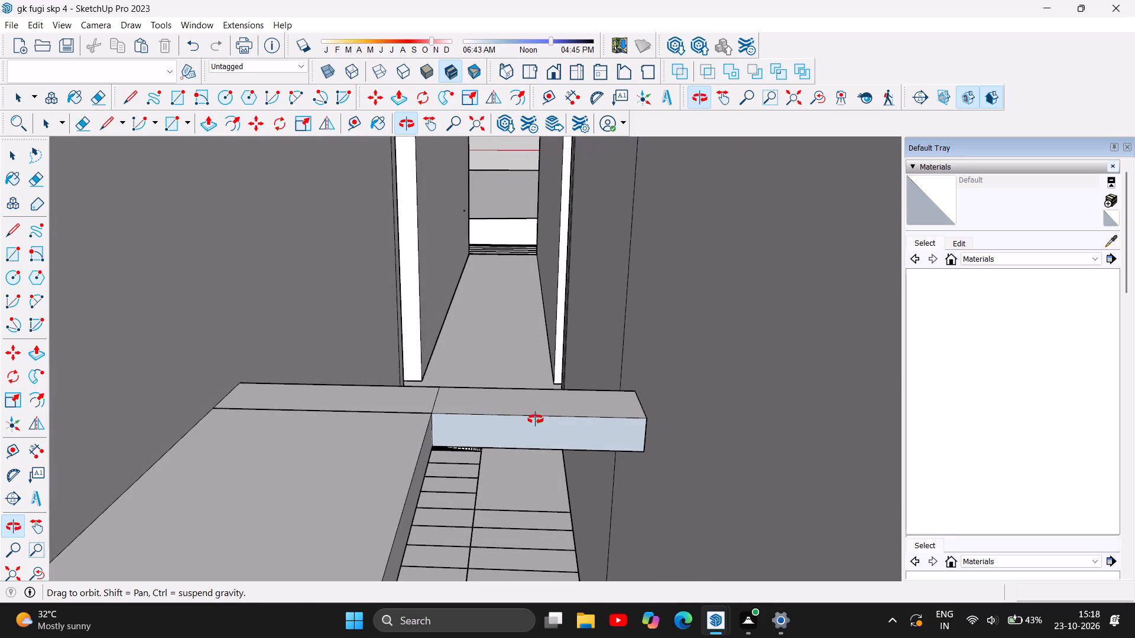
drag(536, 419, 548, 406)
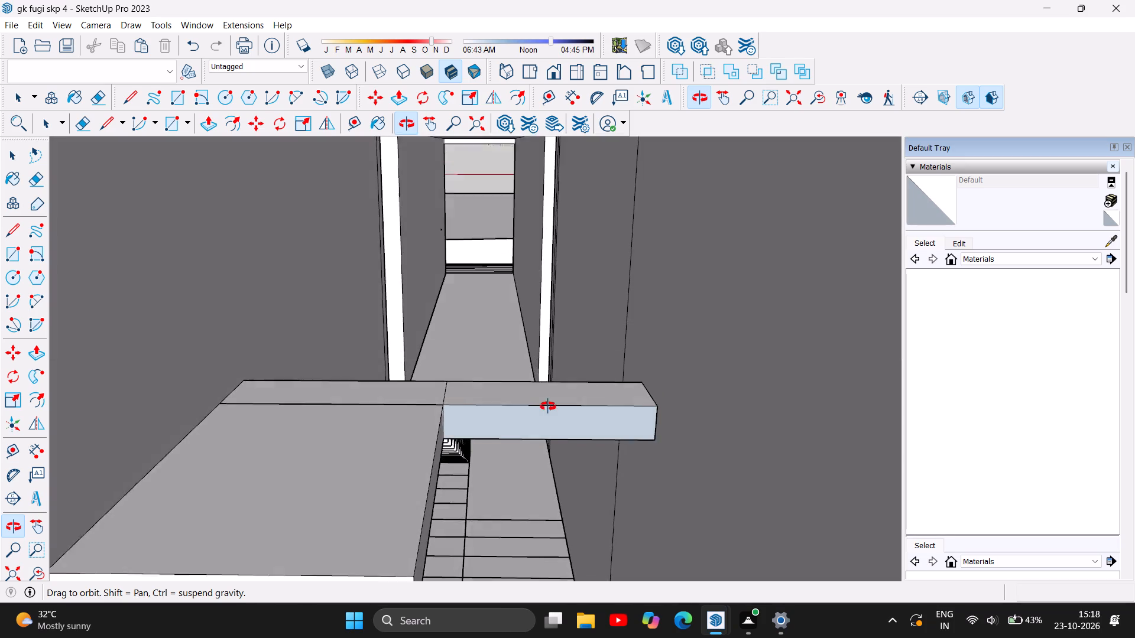
drag(548, 406, 549, 403)
scroll(549, 403, up, 2)
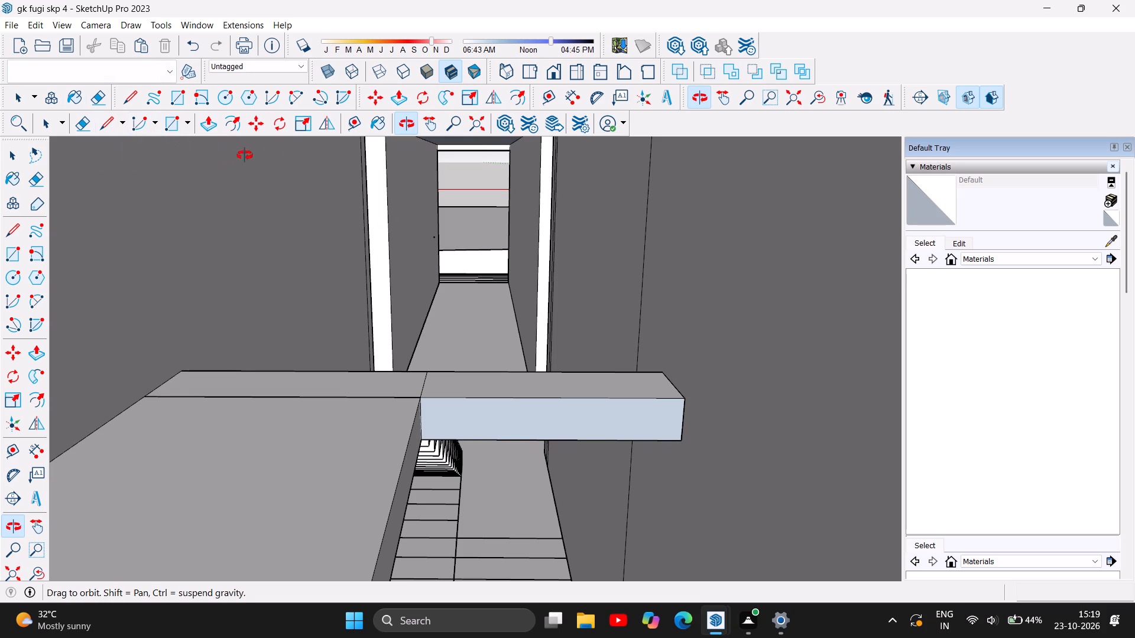
Draw a tread outline 1' deep and about 2' 11 1/8" wide off the step extension's upper back edge.
click(167, 124)
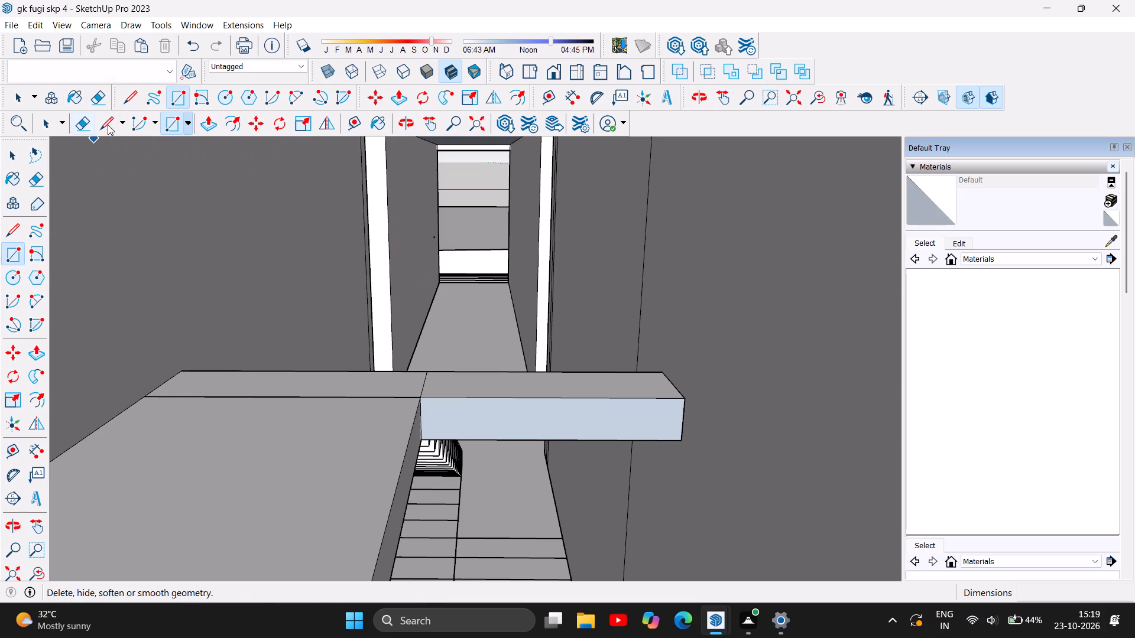
click(106, 118)
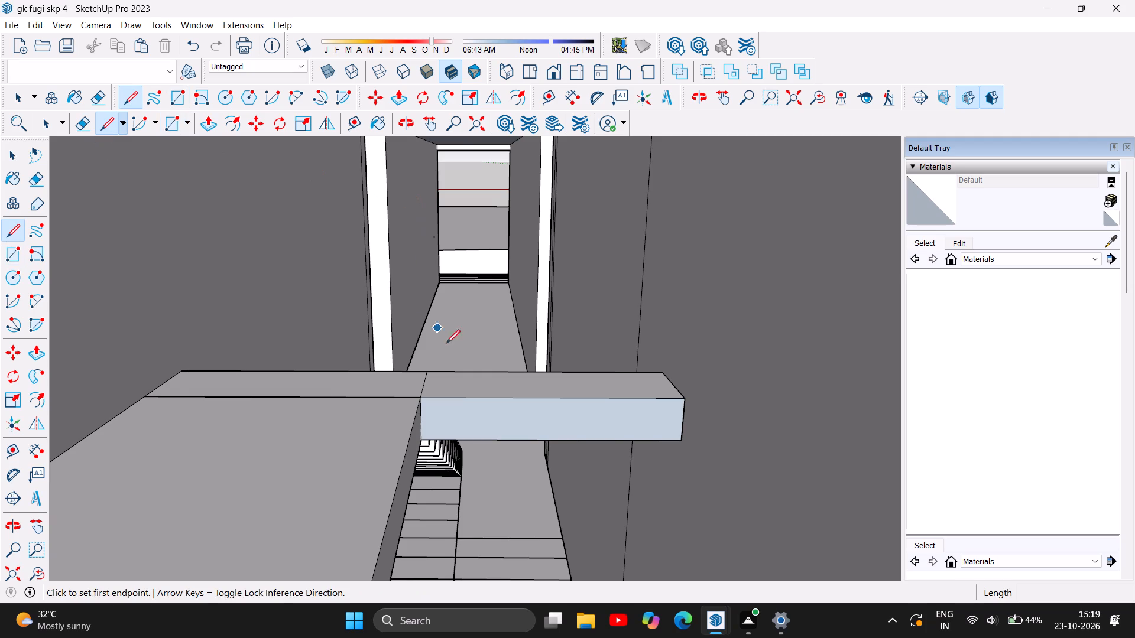
click(428, 370)
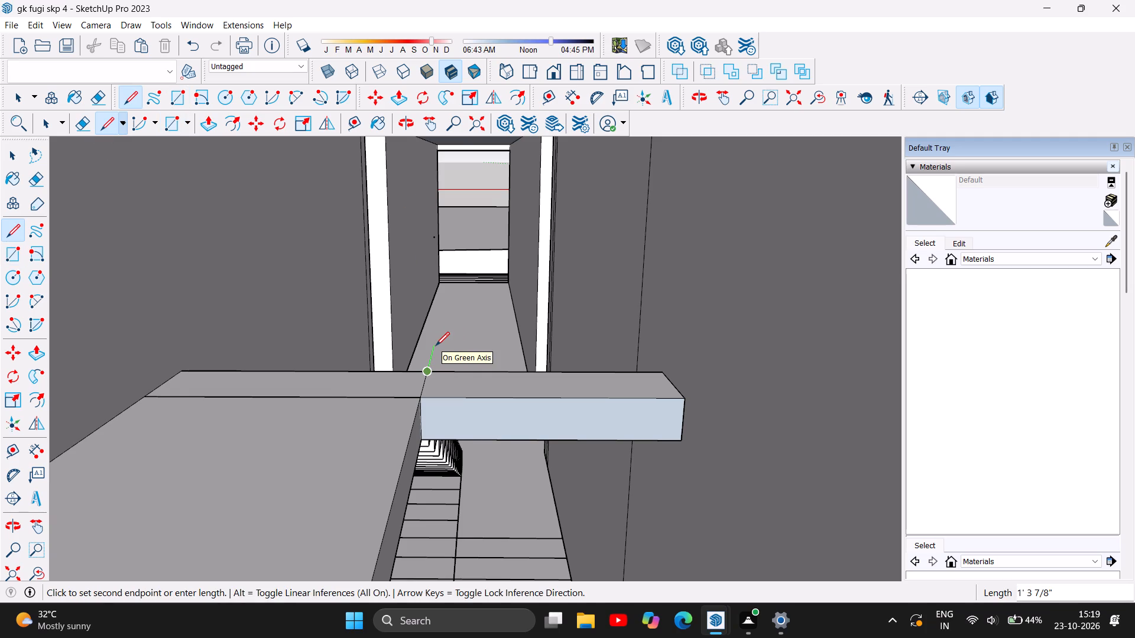
key(1)
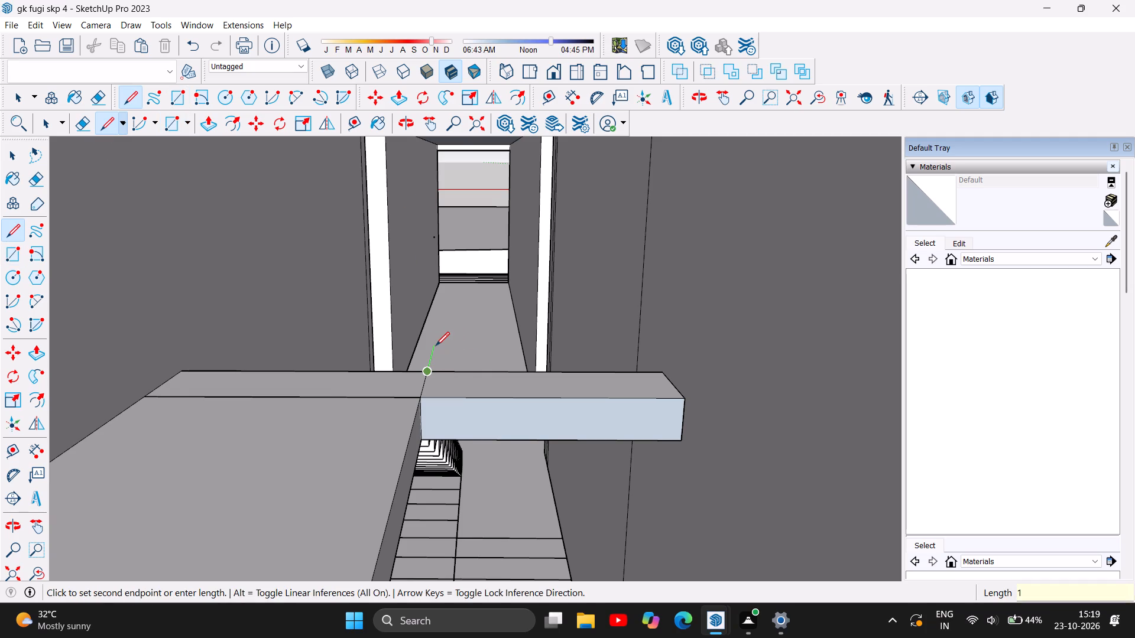
key(apostrophe)
key(Return)
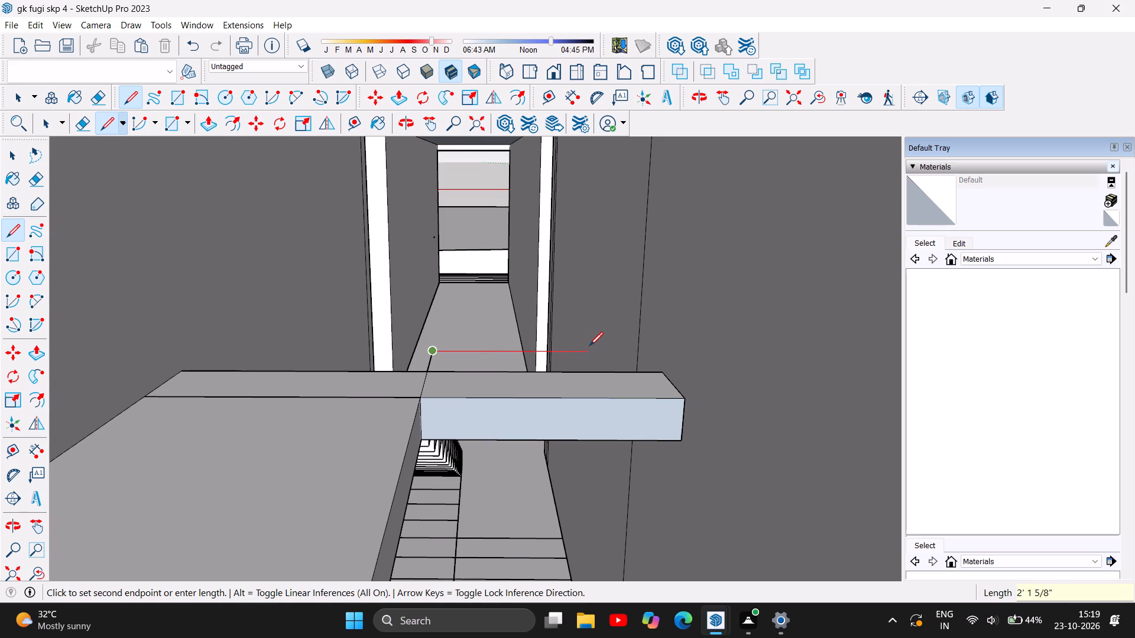
click(645, 352)
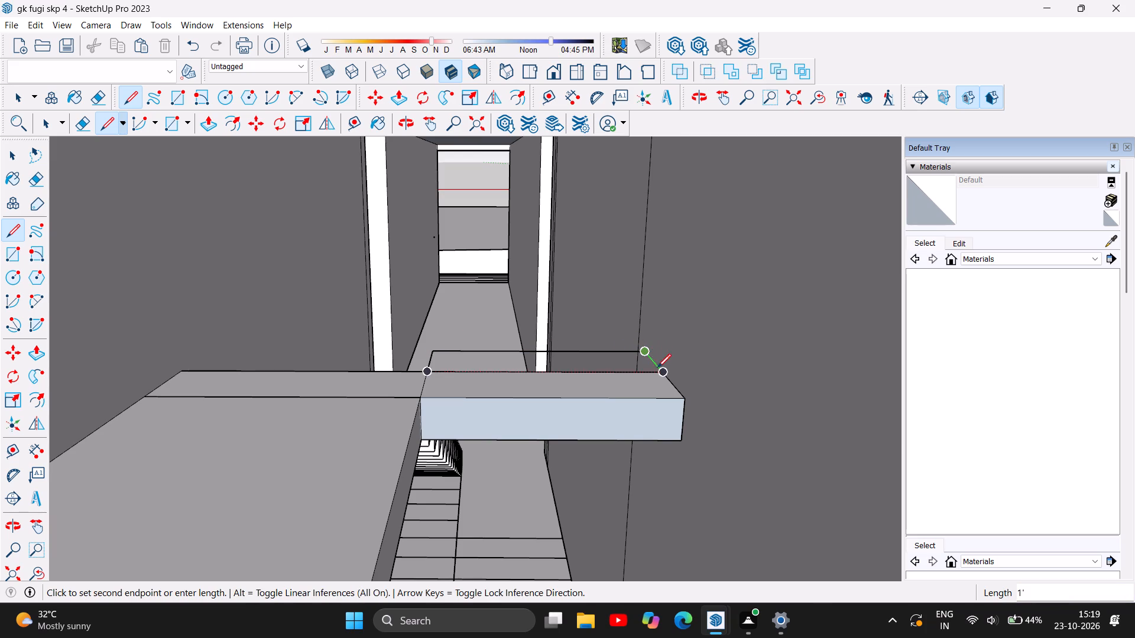
click(663, 372)
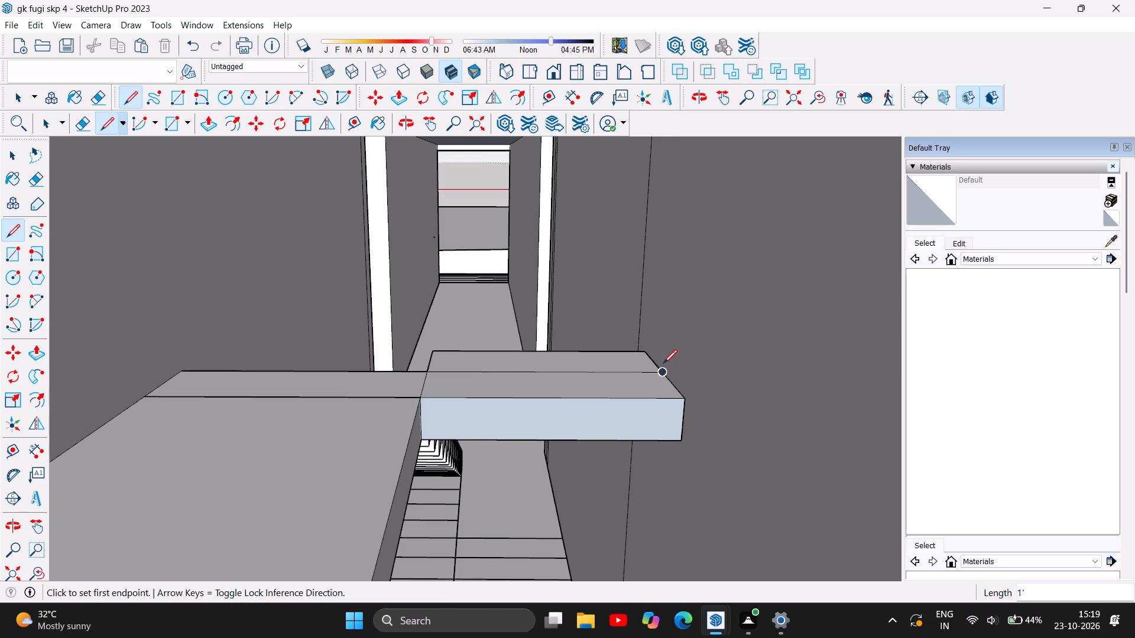
Draw a 1' by 6" upright outline rising from the new tread's inner side edge.
click(430, 374)
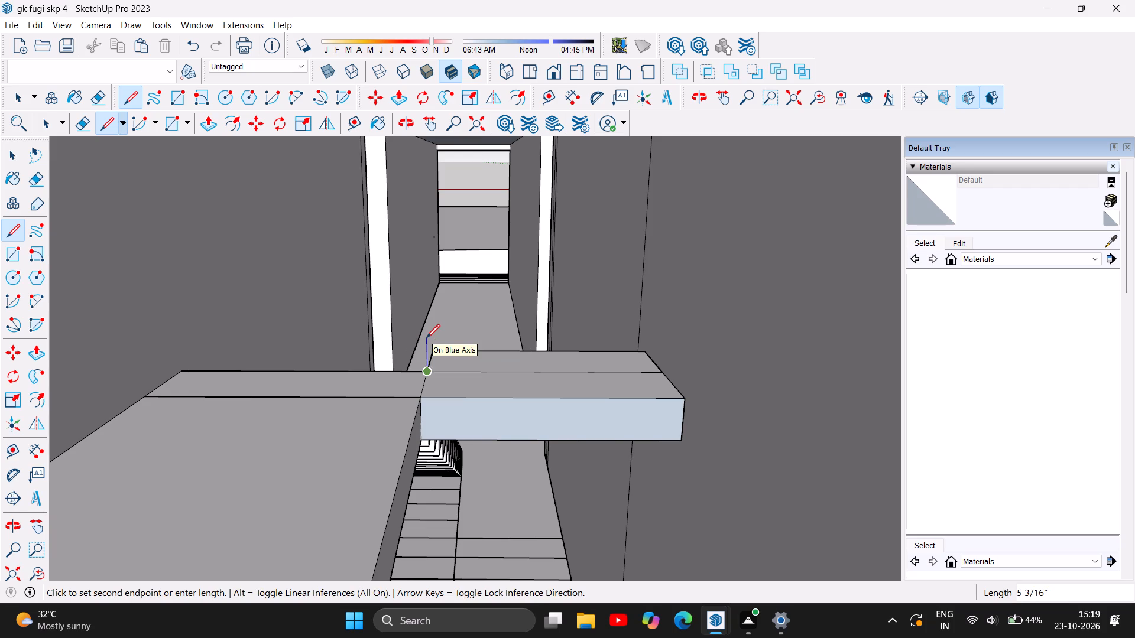
key(6)
key(Return)
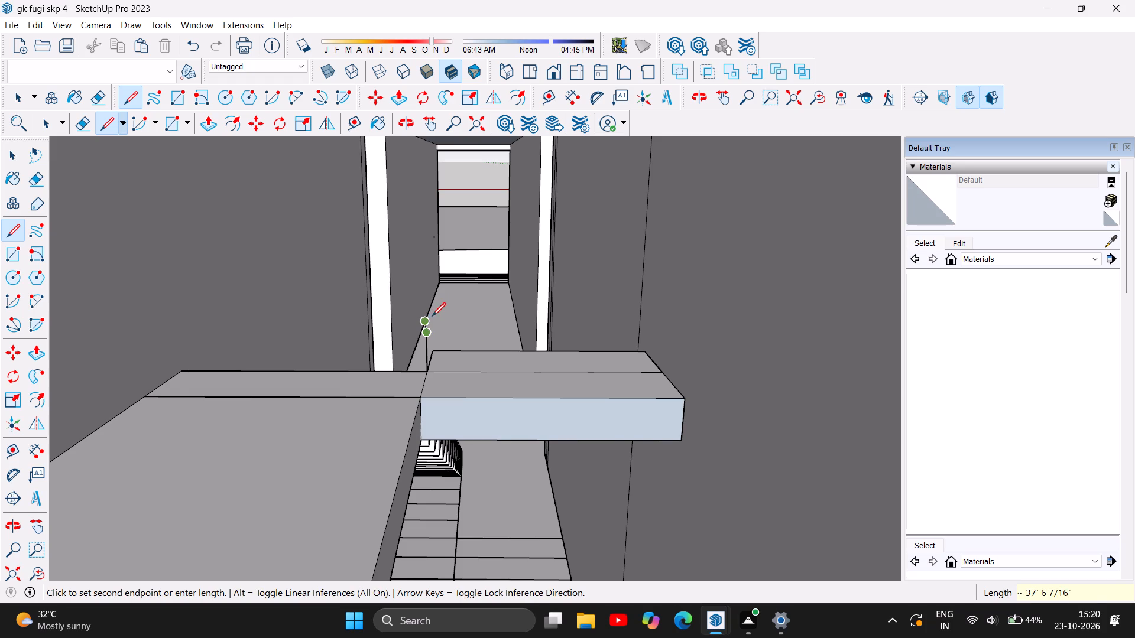
click(433, 315)
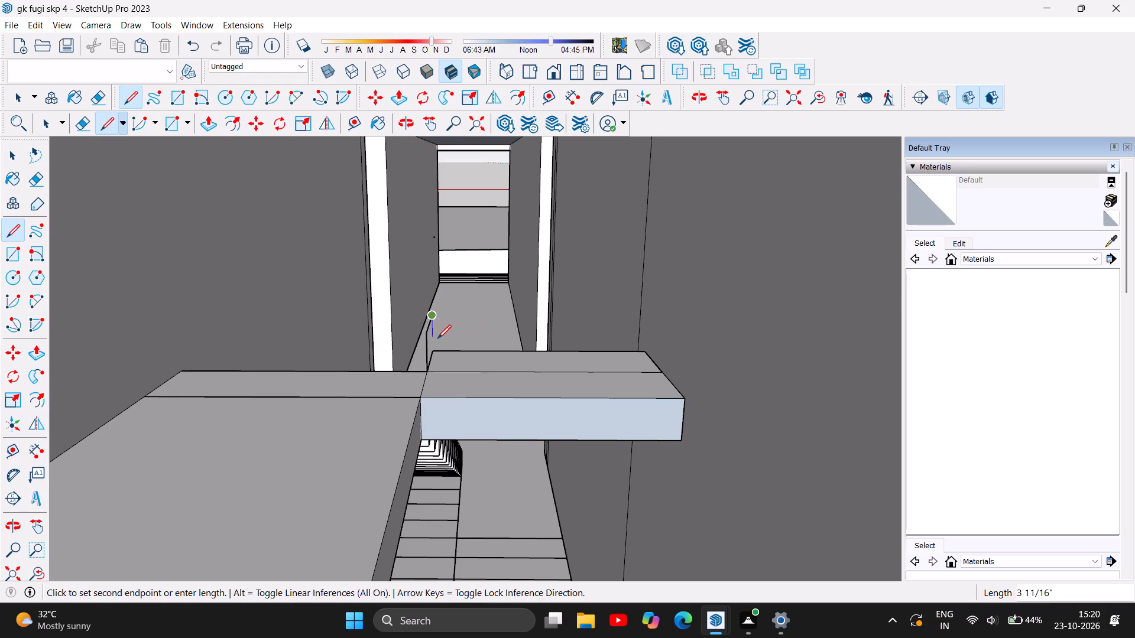
click(436, 351)
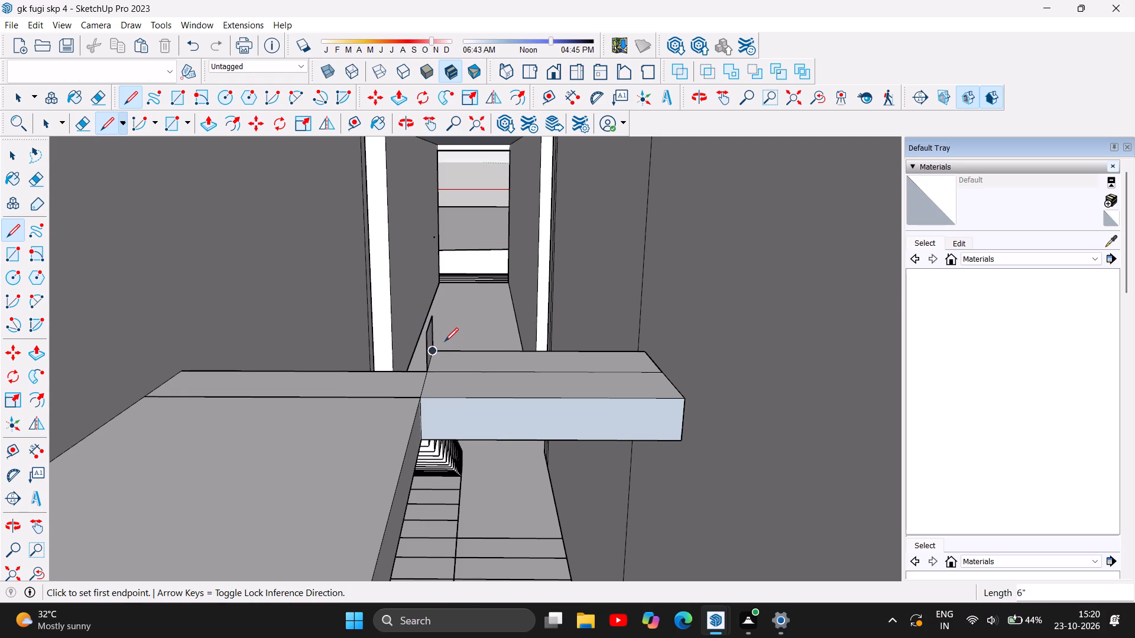
click(433, 316)
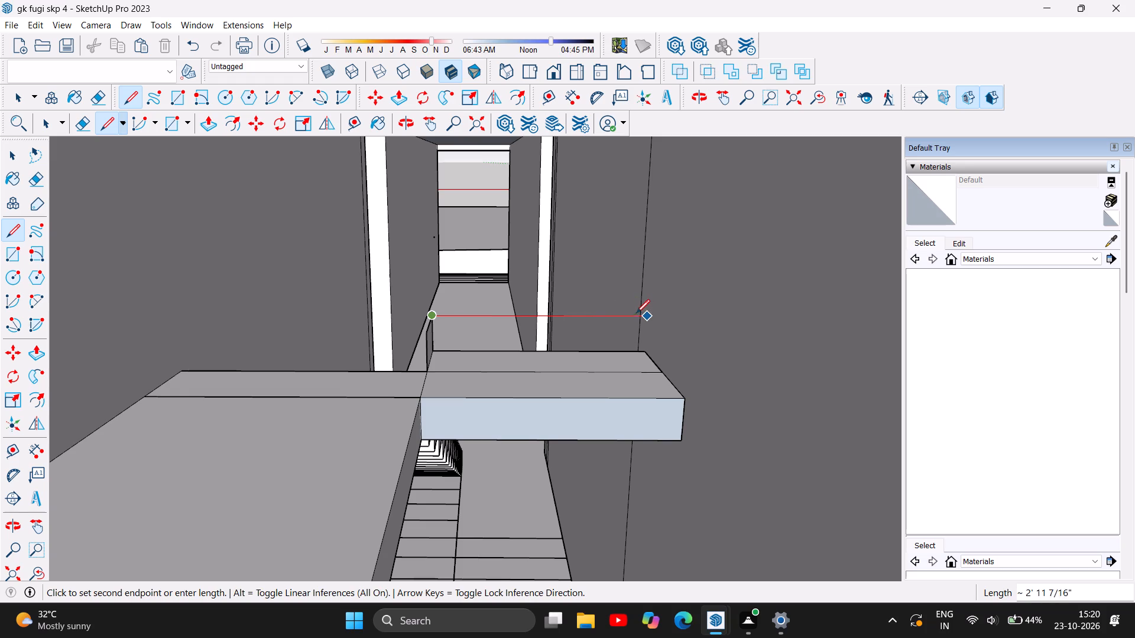
key(Escape)
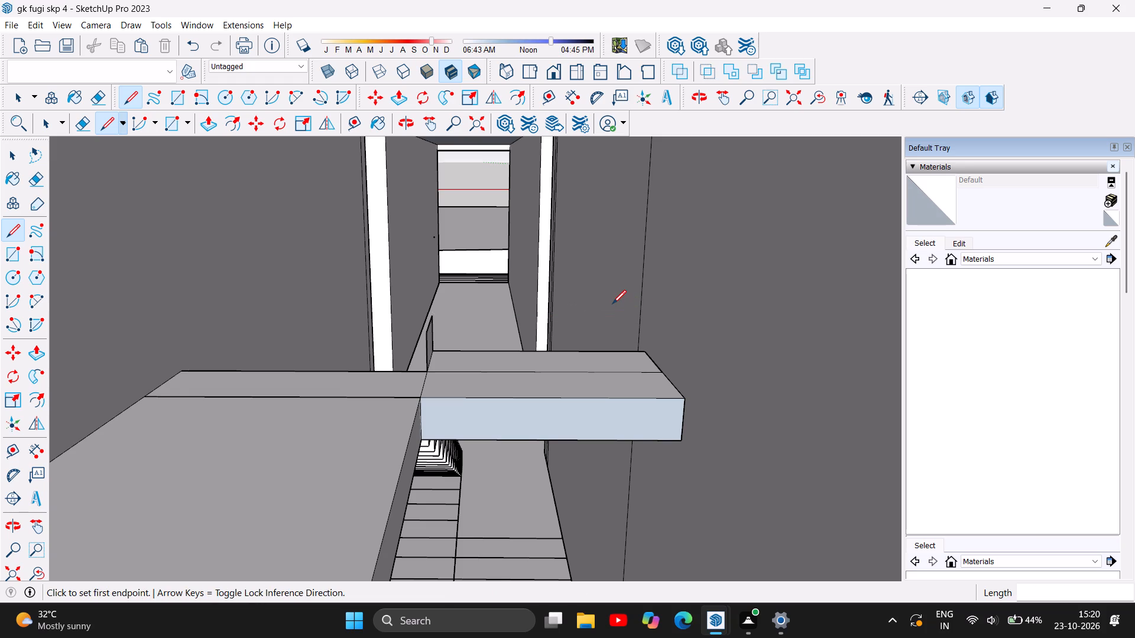
scroll(446, 324, up, 5)
scroll(446, 323, down, 4)
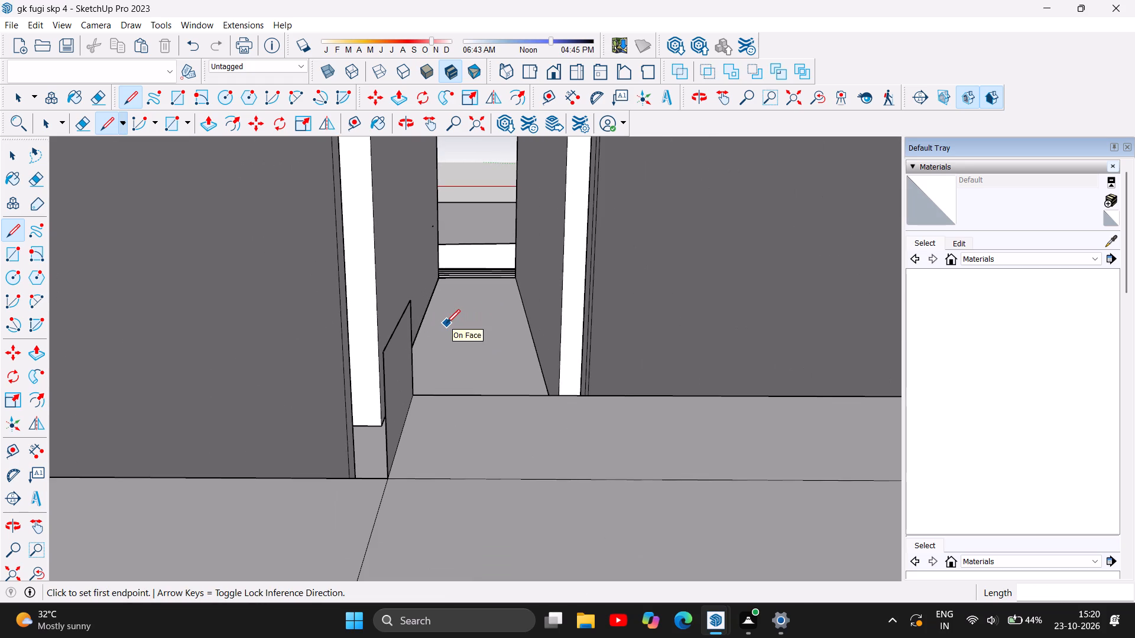
Draw the step's raised top face, 1' by about 2' 11 1/8", from the upright outline to the side wall and close its 6" front riser.
click(381, 351)
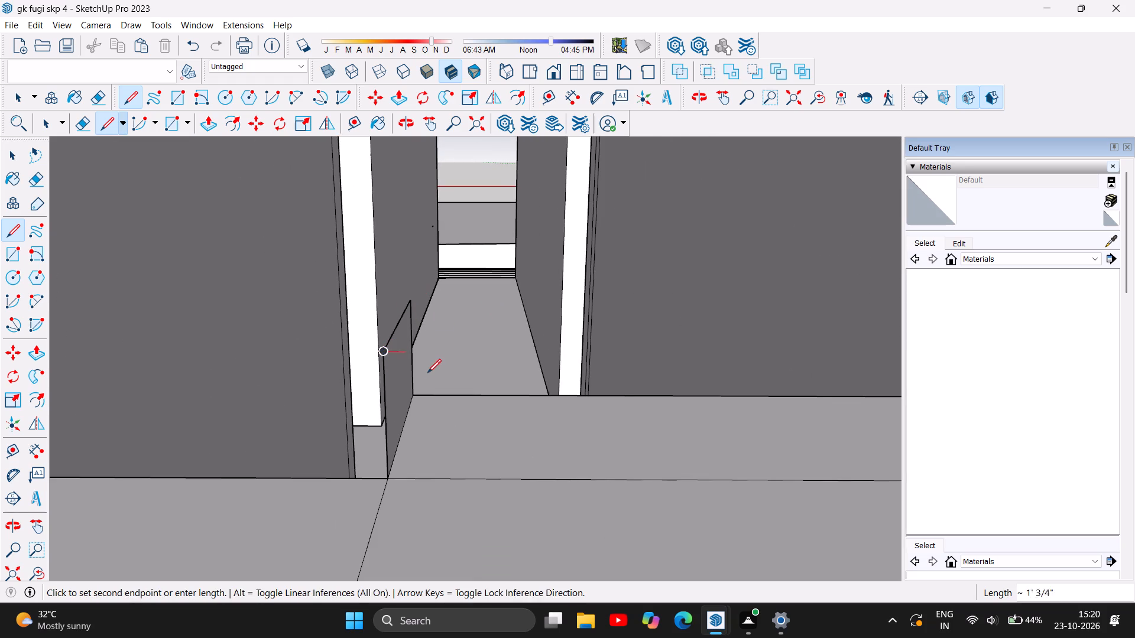
scroll(420, 359, down, 5)
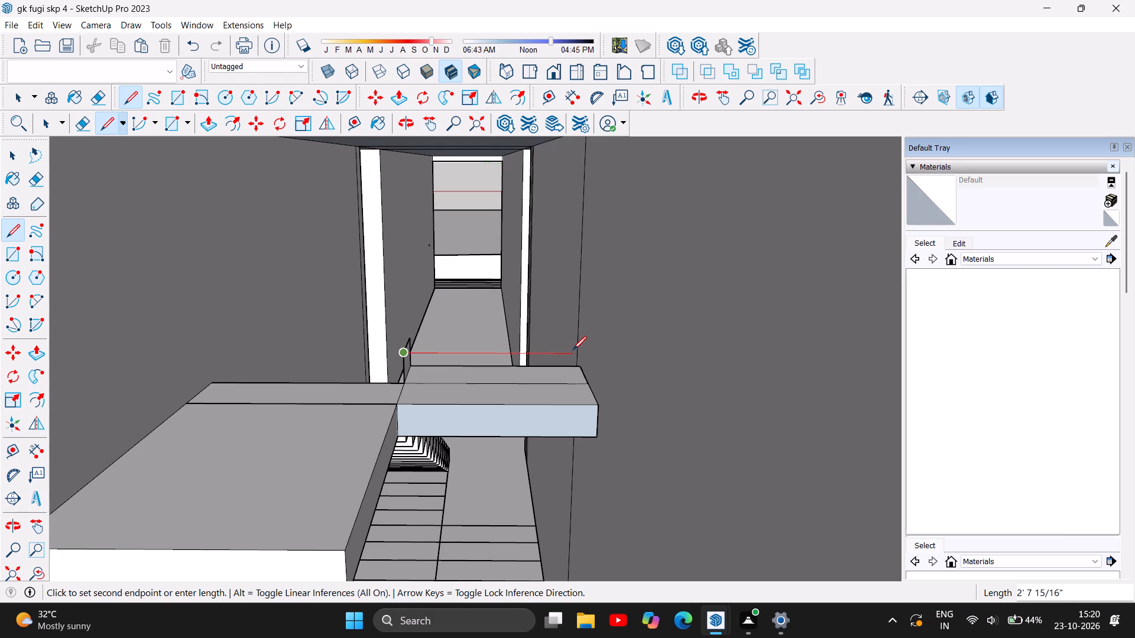
click(594, 353)
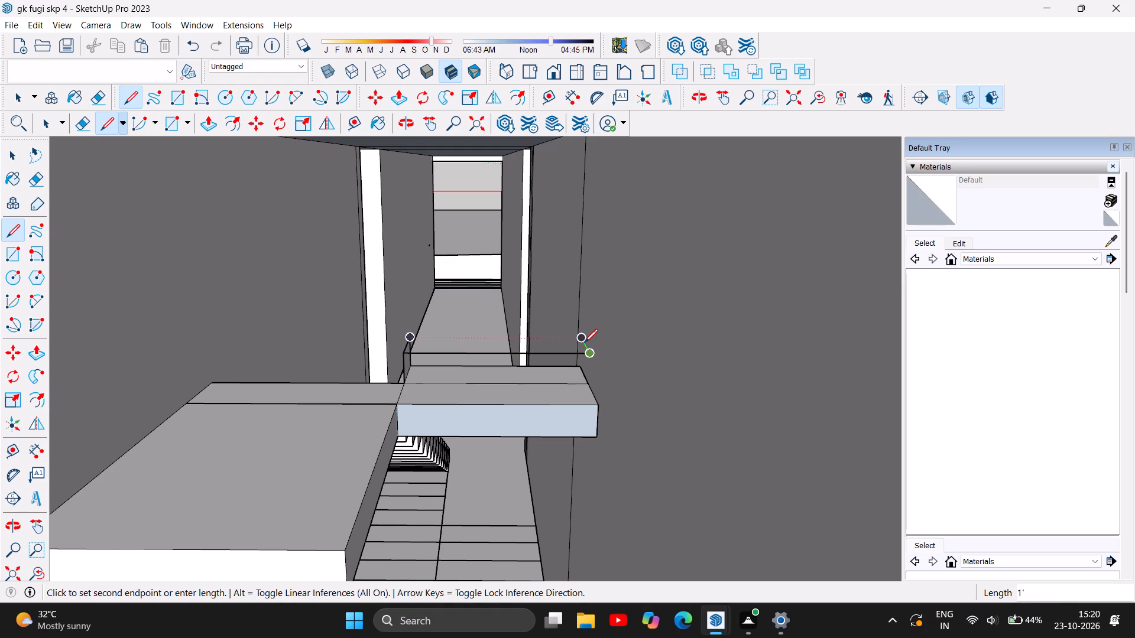
click(582, 343)
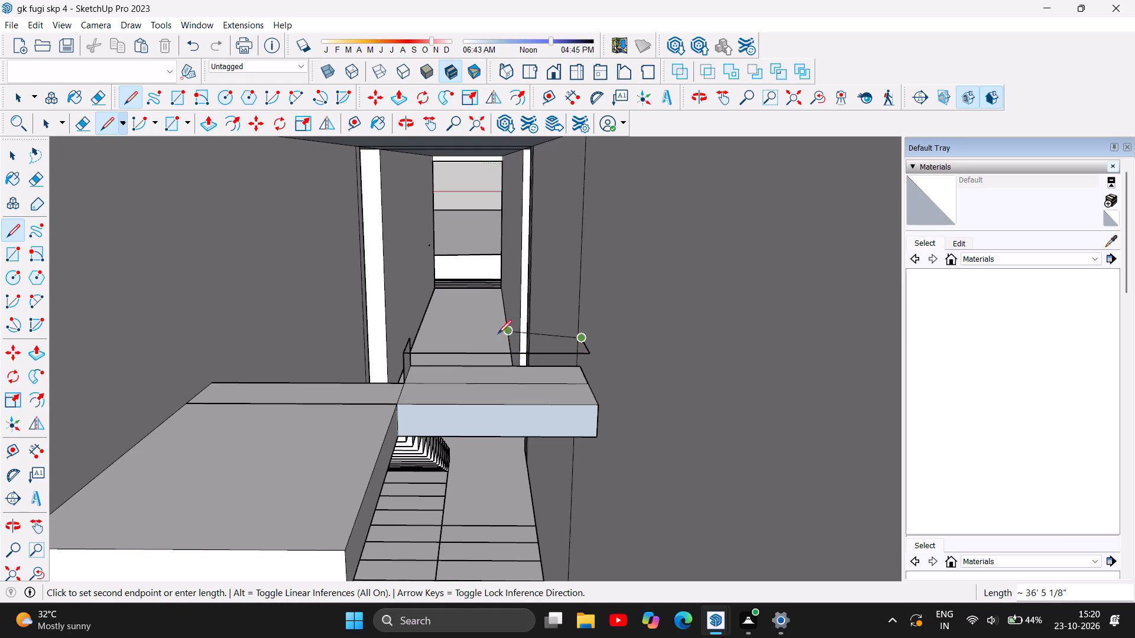
click(409, 336)
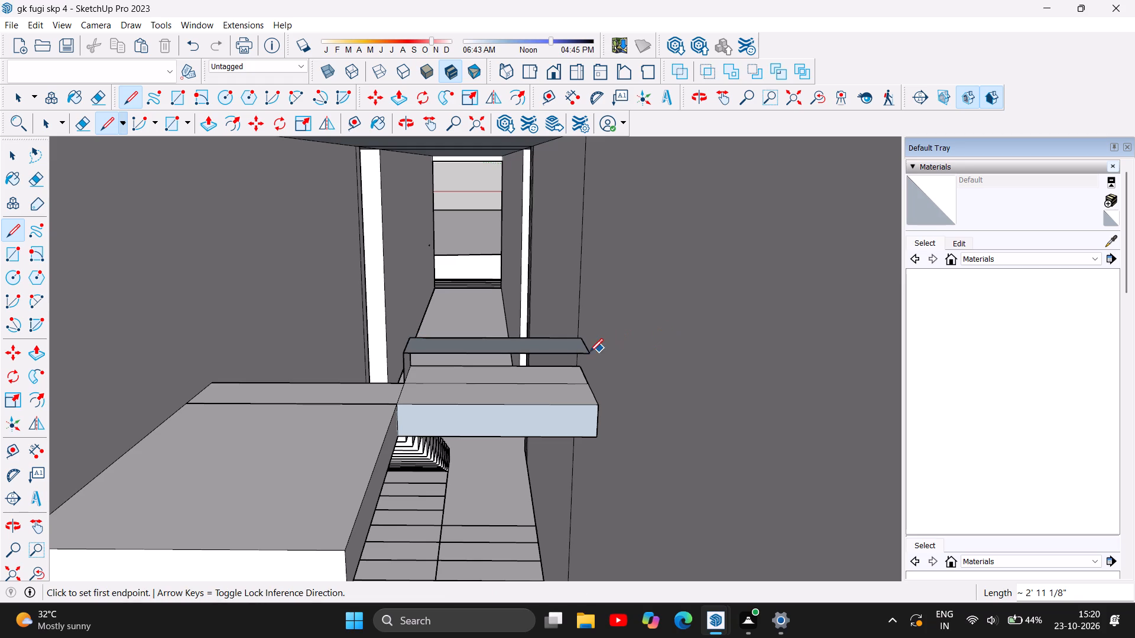
click(589, 352)
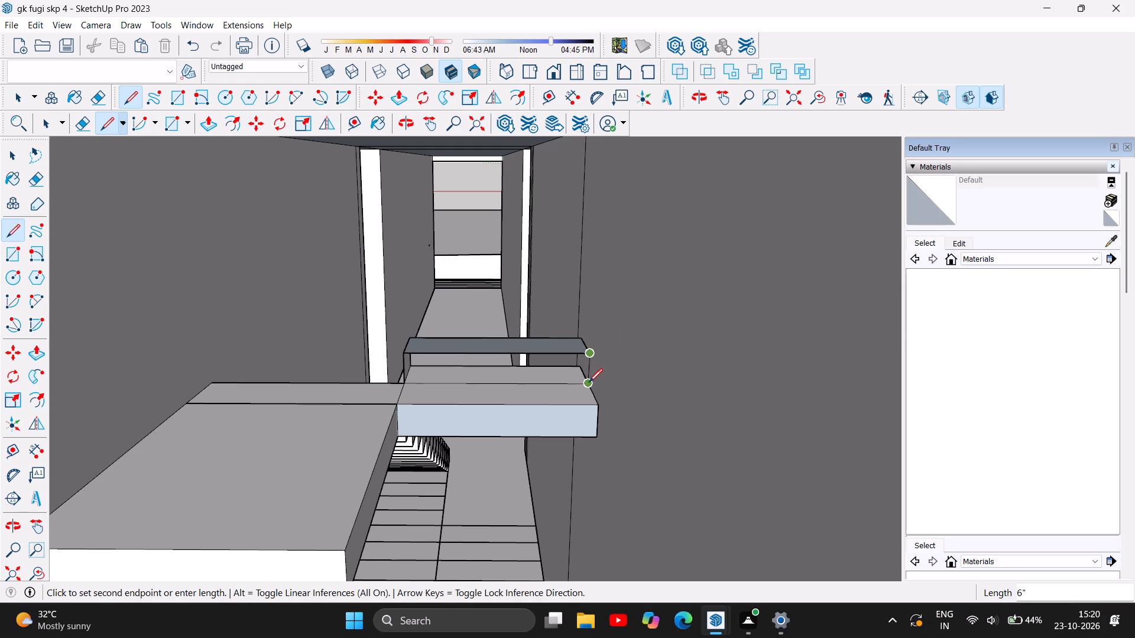
click(589, 382)
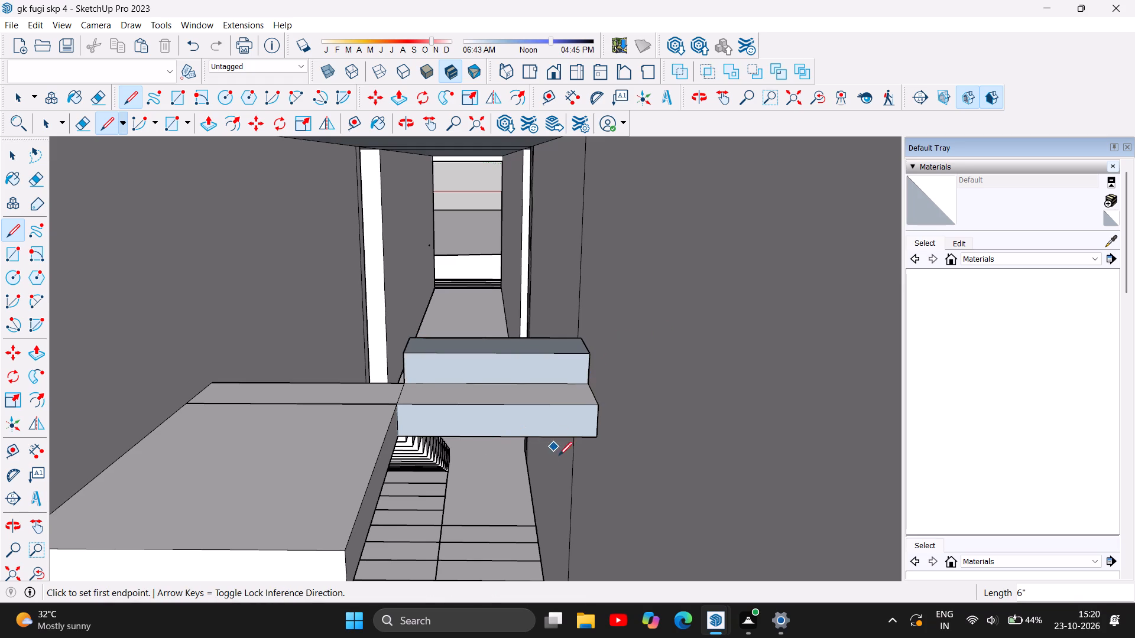
Examine the new step from above, then the staircase passage from the open side of the house.
scroll(574, 517, down, 1)
scroll(567, 390, up, 2)
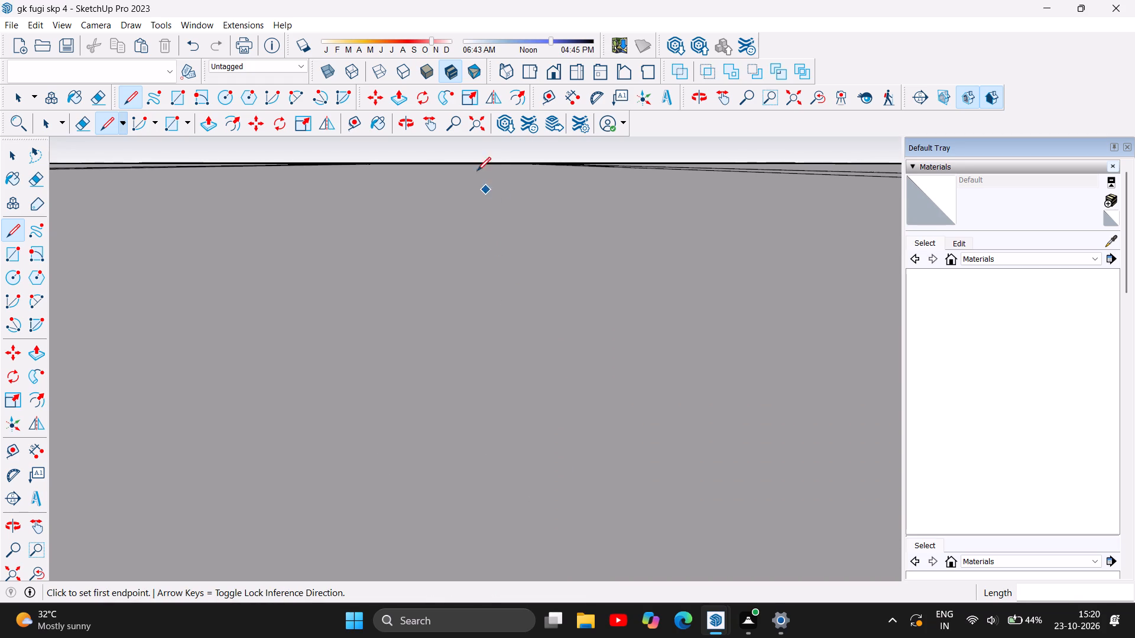
scroll(475, 169, down, 4)
scroll(499, 375, up, 2)
scroll(519, 315, up, 4)
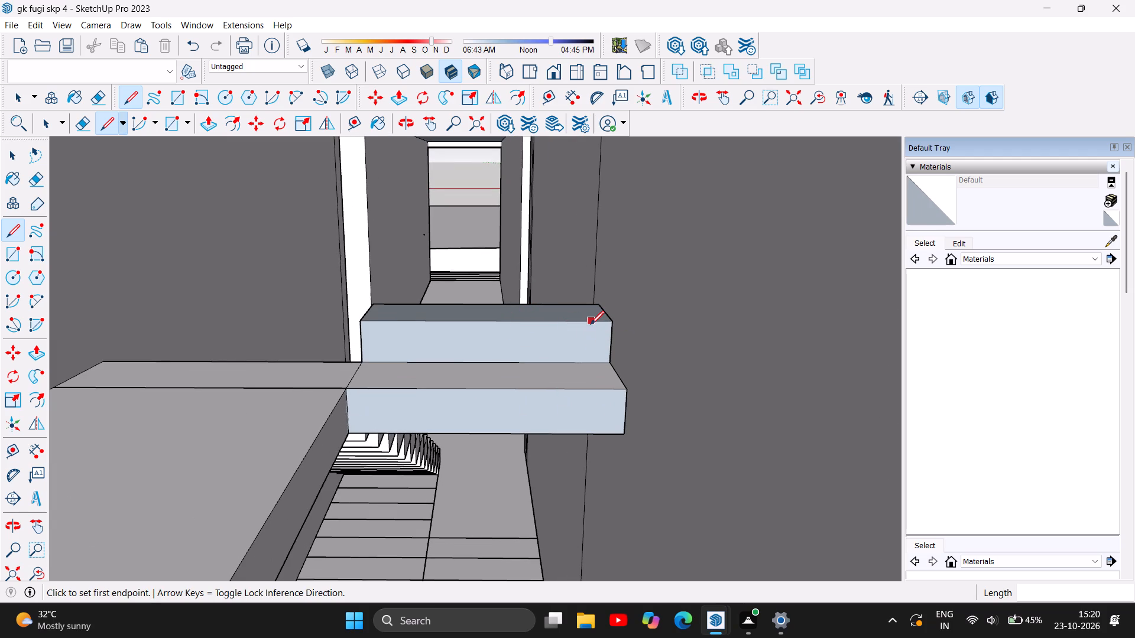
scroll(505, 330, down, 1)
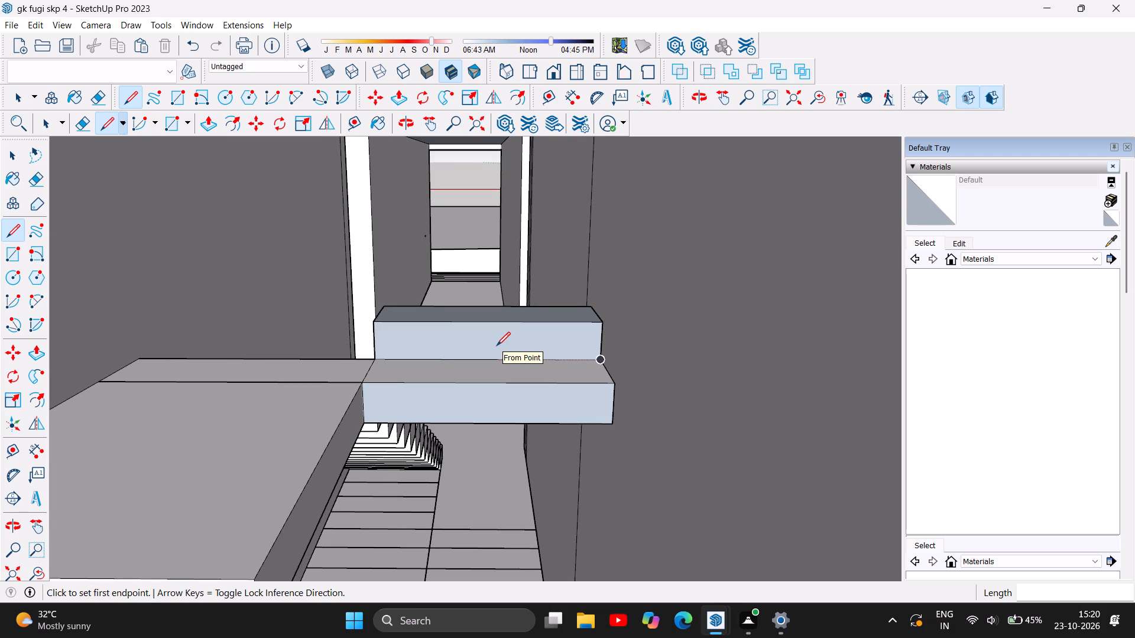
click(412, 128)
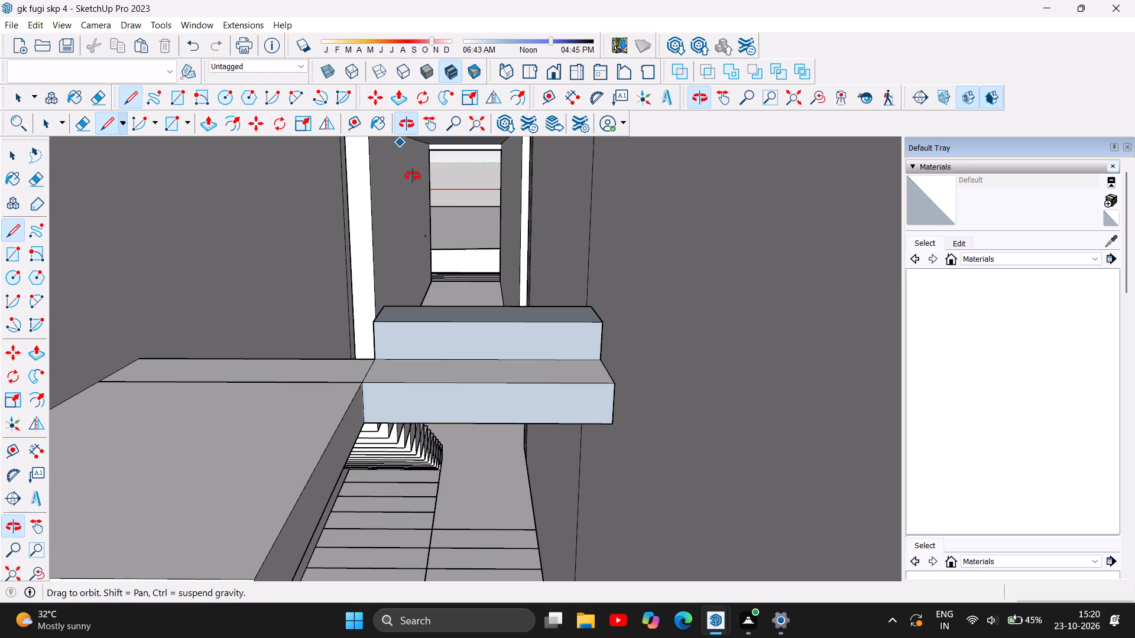
drag(481, 268, 289, 314)
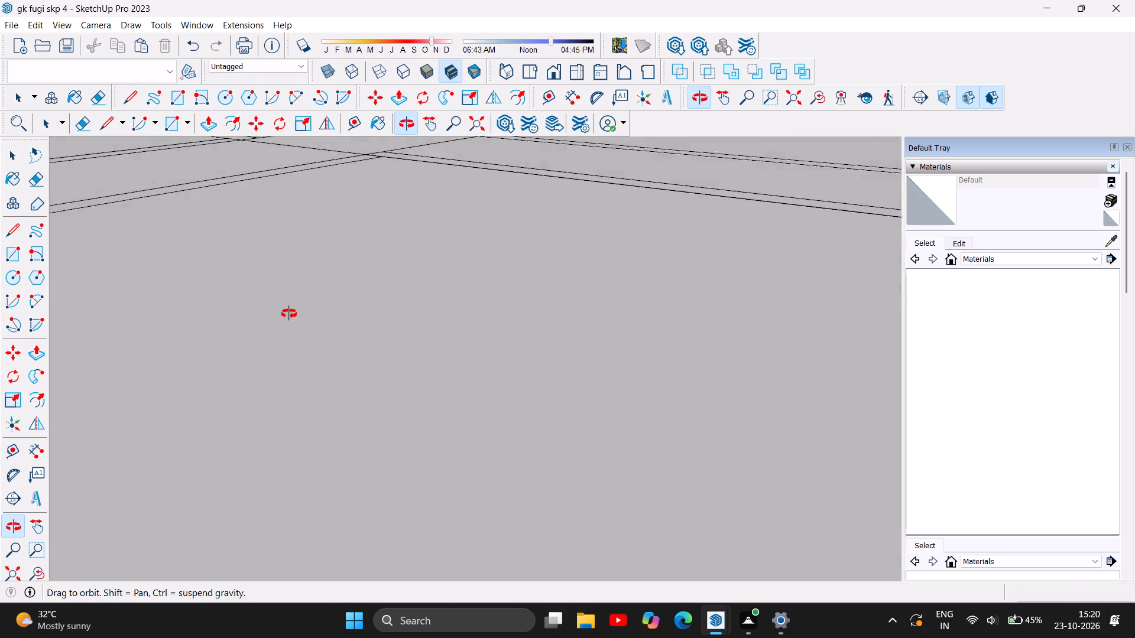
drag(289, 314, 140, 306)
scroll(316, 303, down, 15)
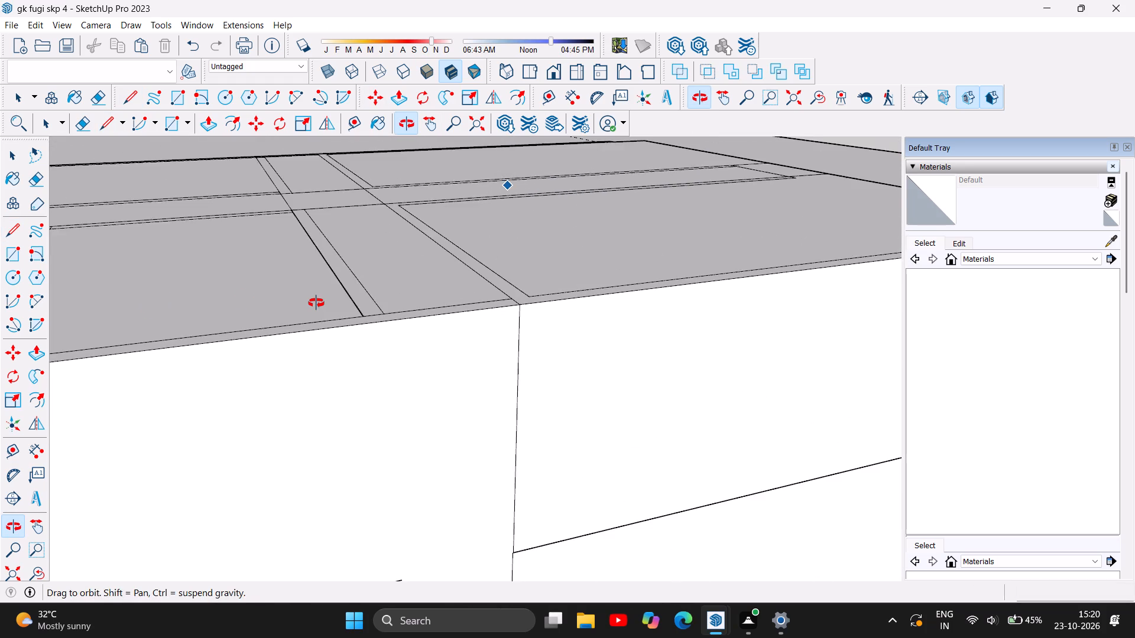
scroll(316, 303, down, 4)
drag(602, 334, 189, 315)
drag(614, 334, 468, 316)
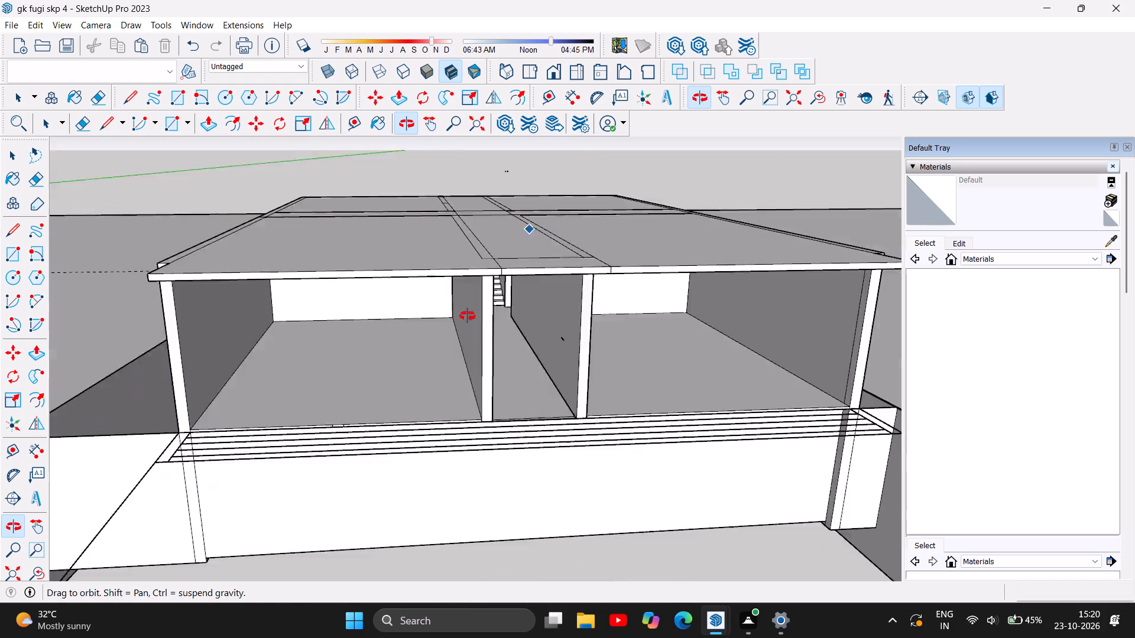
drag(468, 316, 513, 323)
scroll(578, 342, up, 9)
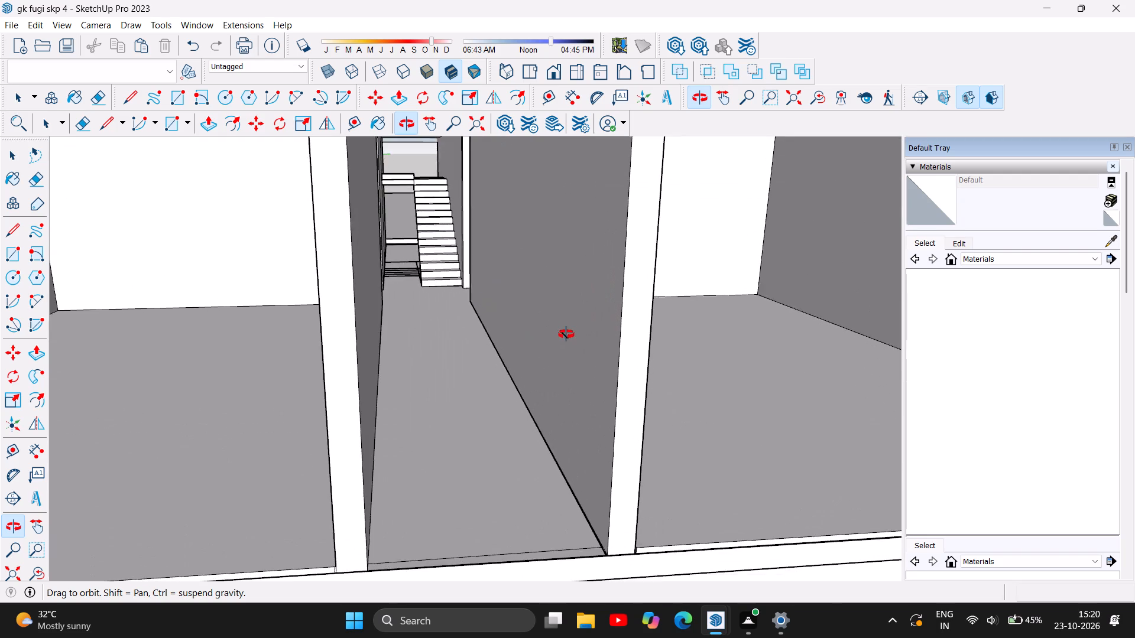
scroll(569, 336, up, 12)
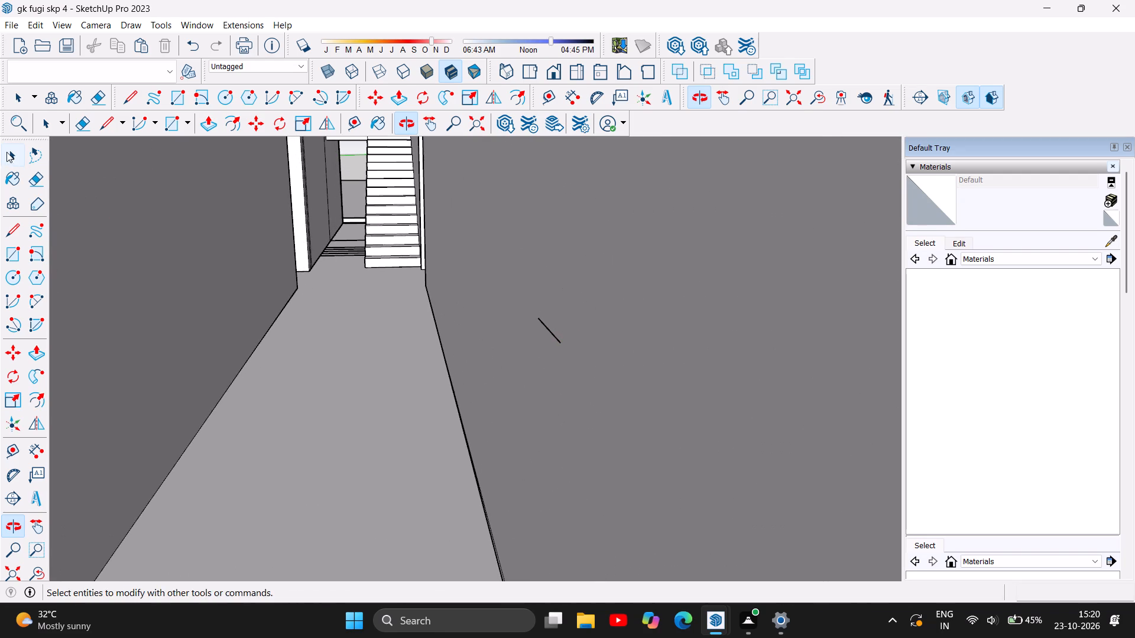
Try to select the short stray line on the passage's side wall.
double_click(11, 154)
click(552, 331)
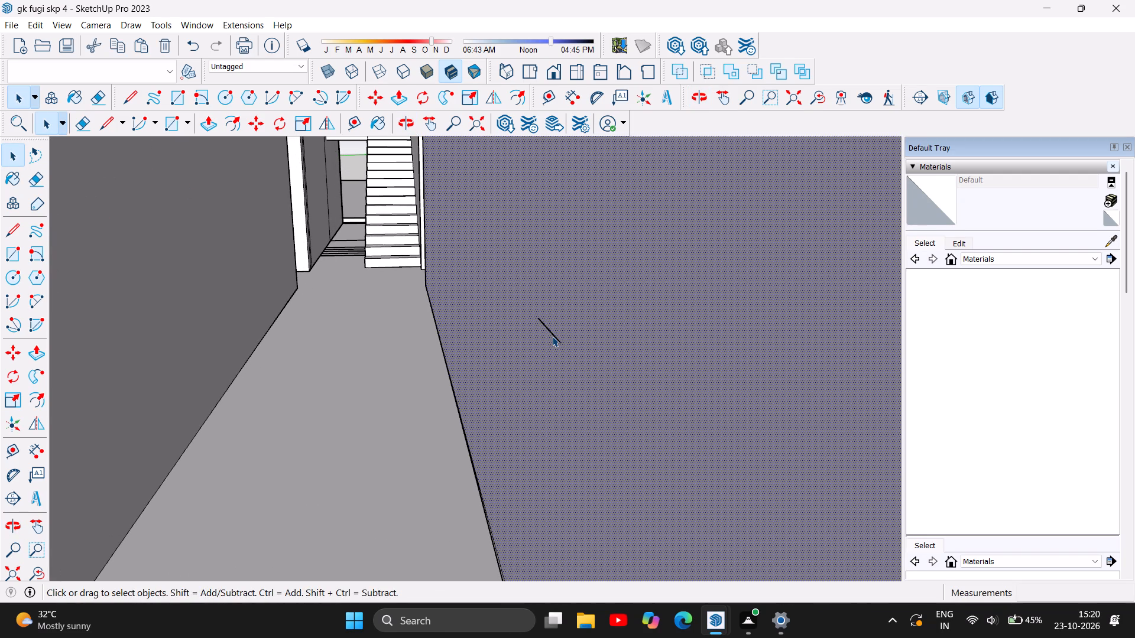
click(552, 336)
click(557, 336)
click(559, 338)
Draw a 6" vertical edge at the side wall to close the new step's back face.
scroll(591, 367, down, 2)
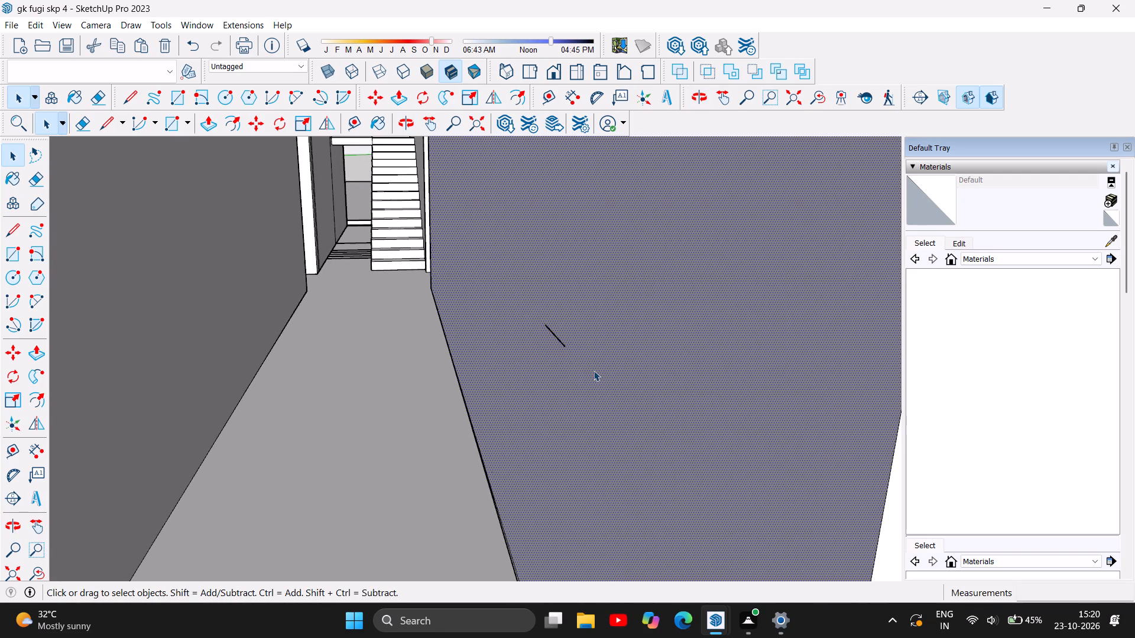
scroll(594, 370, down, 1)
scroll(504, 277, down, 2)
scroll(339, 124, up, 4)
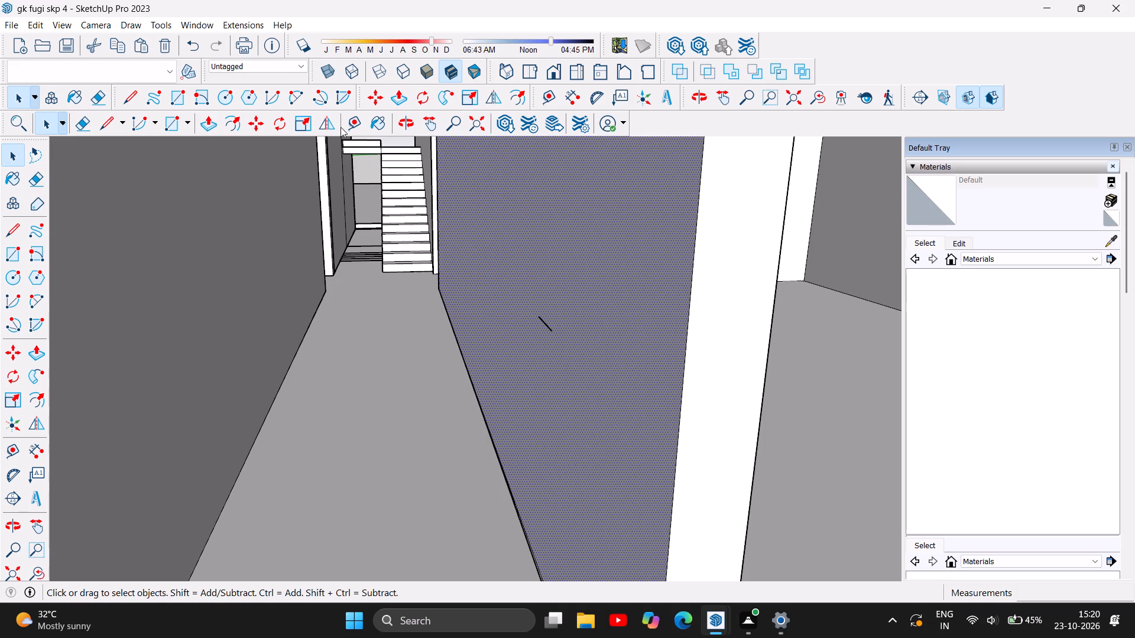
scroll(340, 127, up, 7)
scroll(372, 152, down, 4)
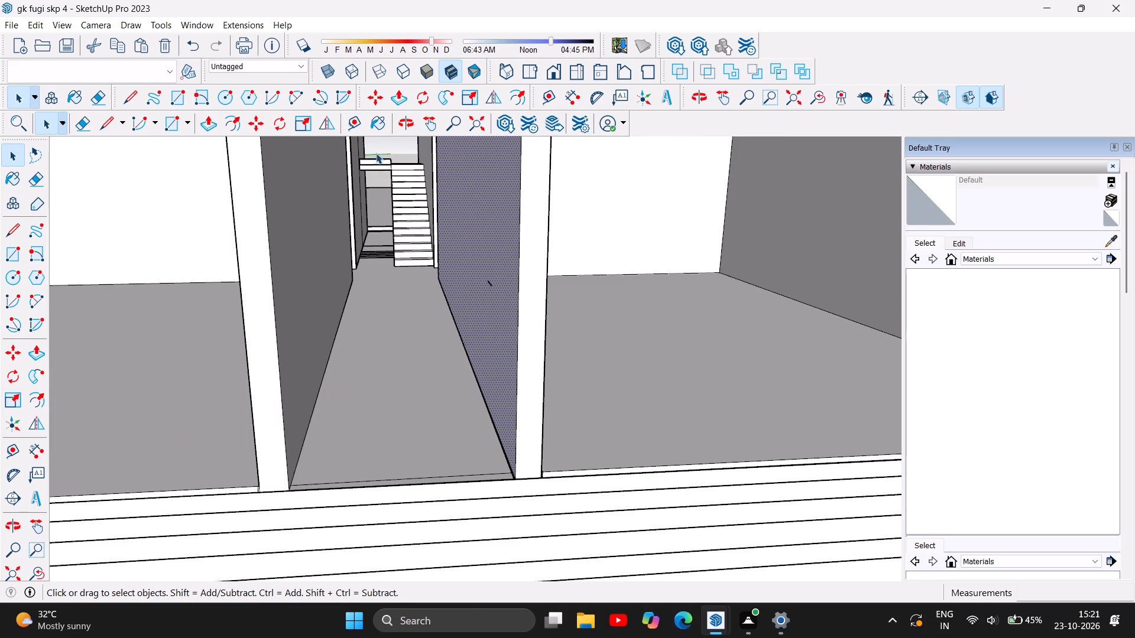
scroll(376, 153, up, 1)
scroll(256, 214, up, 1)
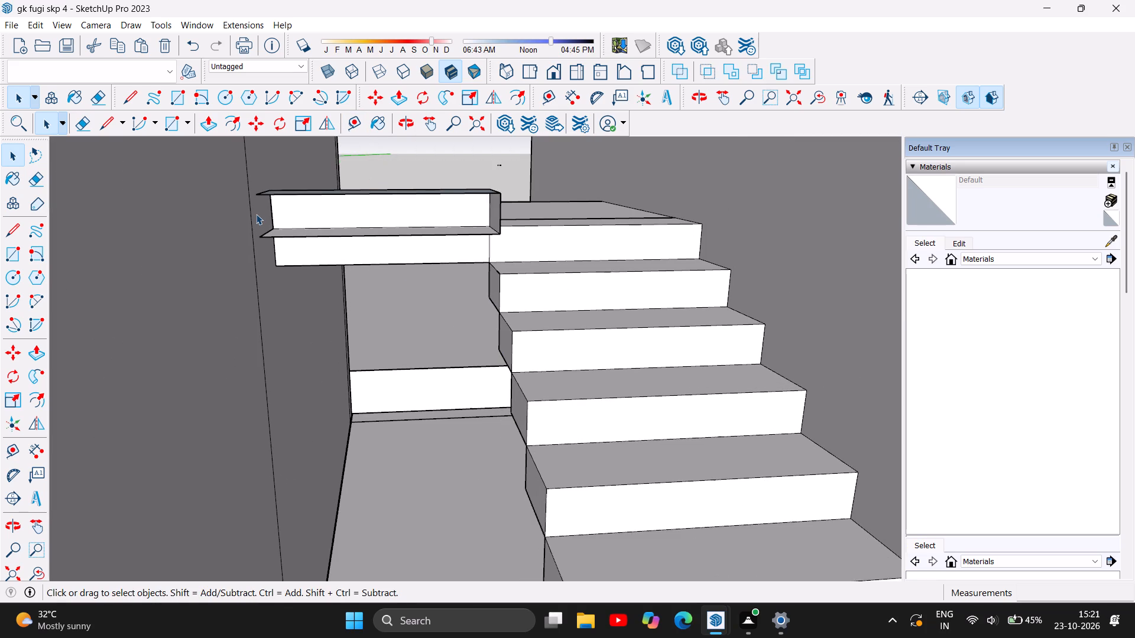
scroll(257, 209, up, 4)
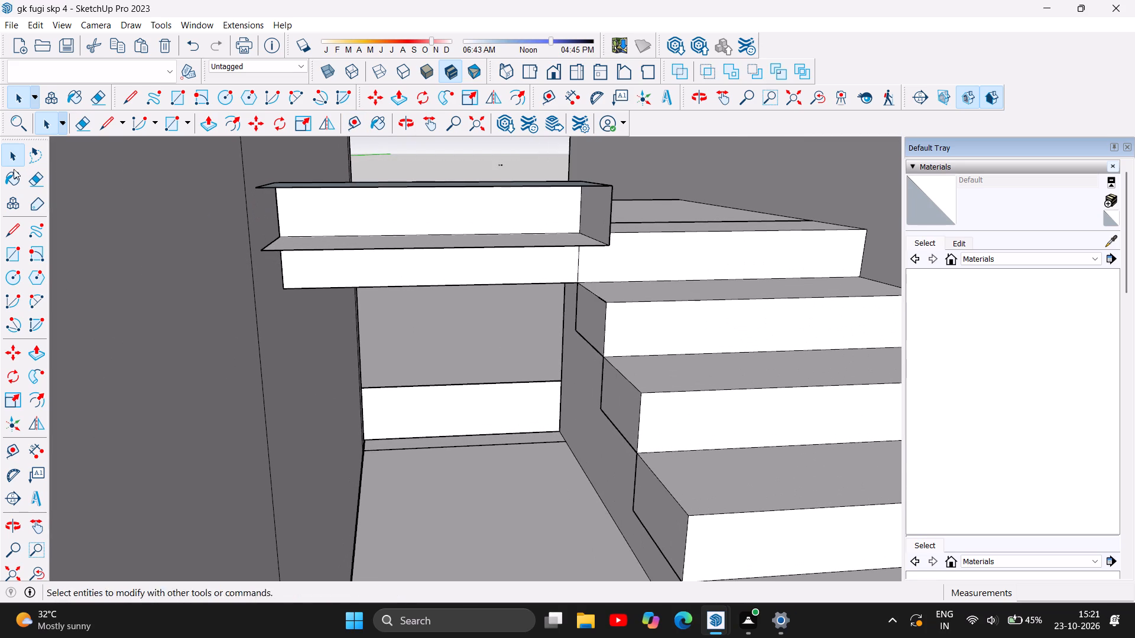
double_click(13, 232)
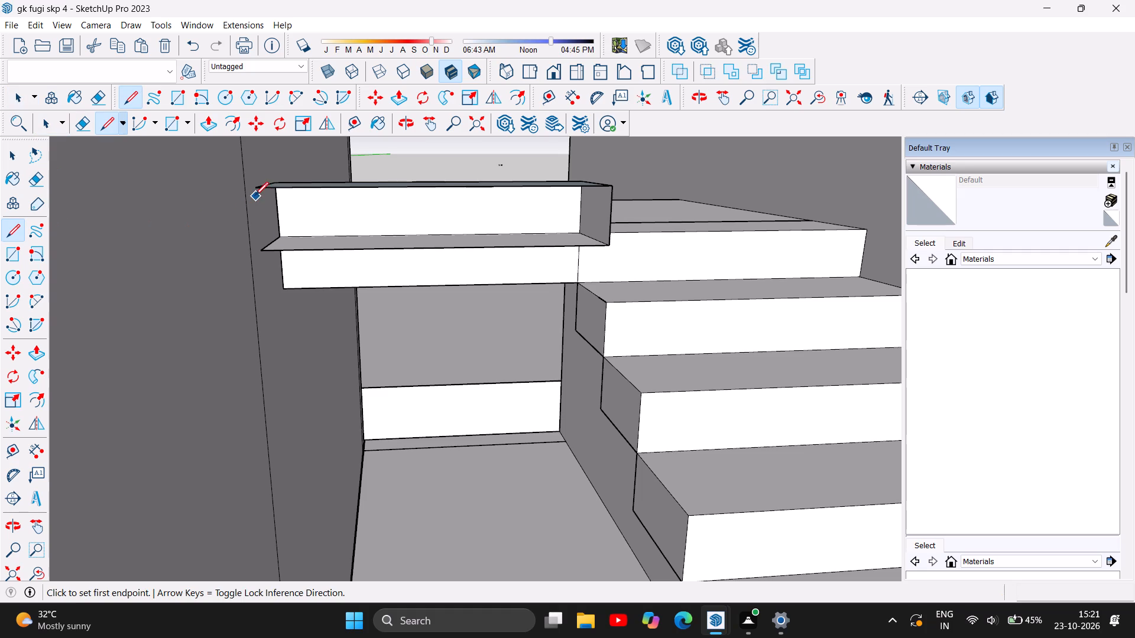
click(256, 189)
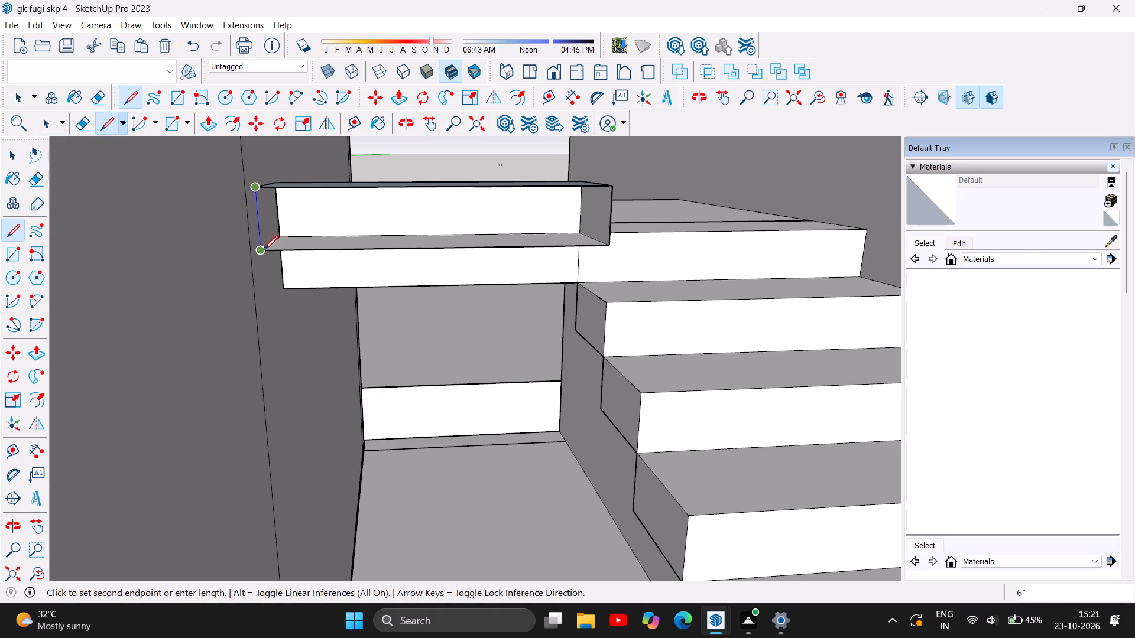
click(264, 249)
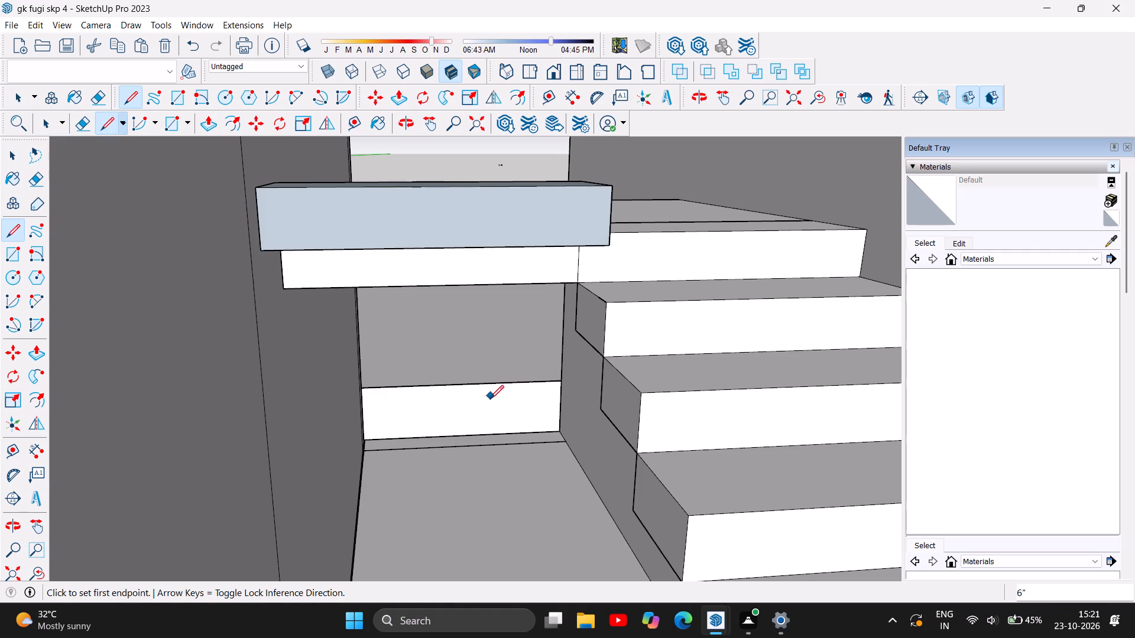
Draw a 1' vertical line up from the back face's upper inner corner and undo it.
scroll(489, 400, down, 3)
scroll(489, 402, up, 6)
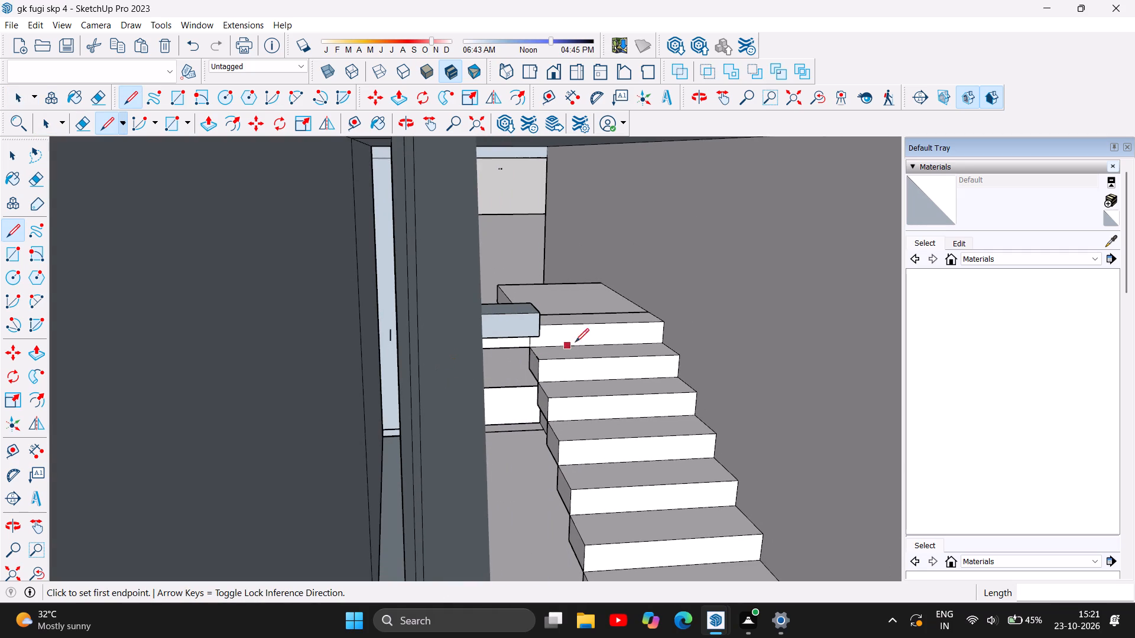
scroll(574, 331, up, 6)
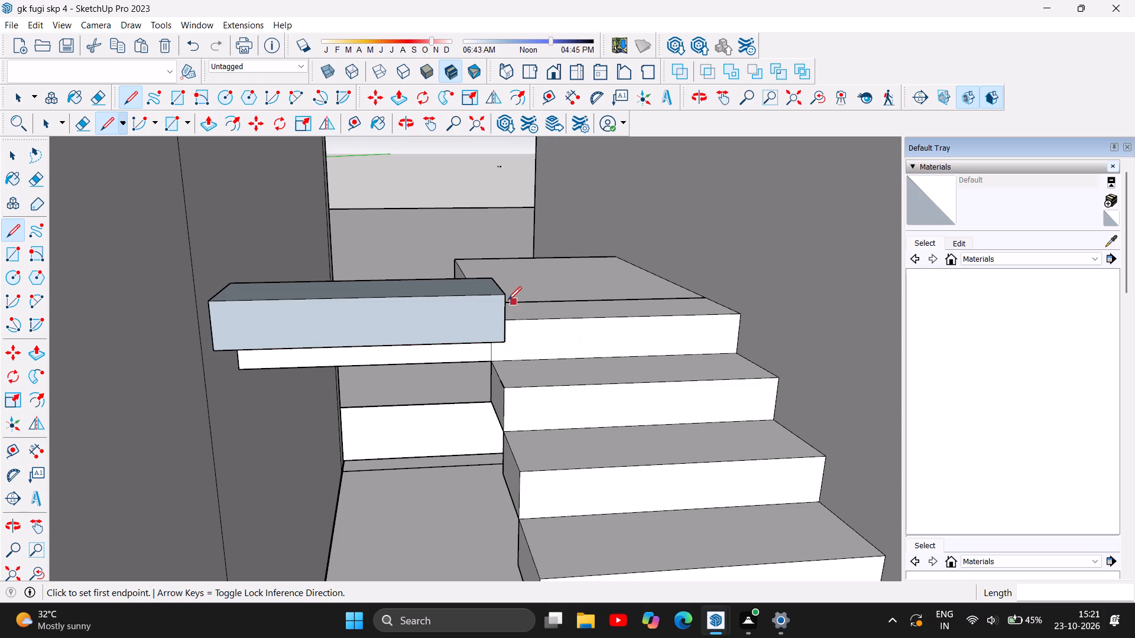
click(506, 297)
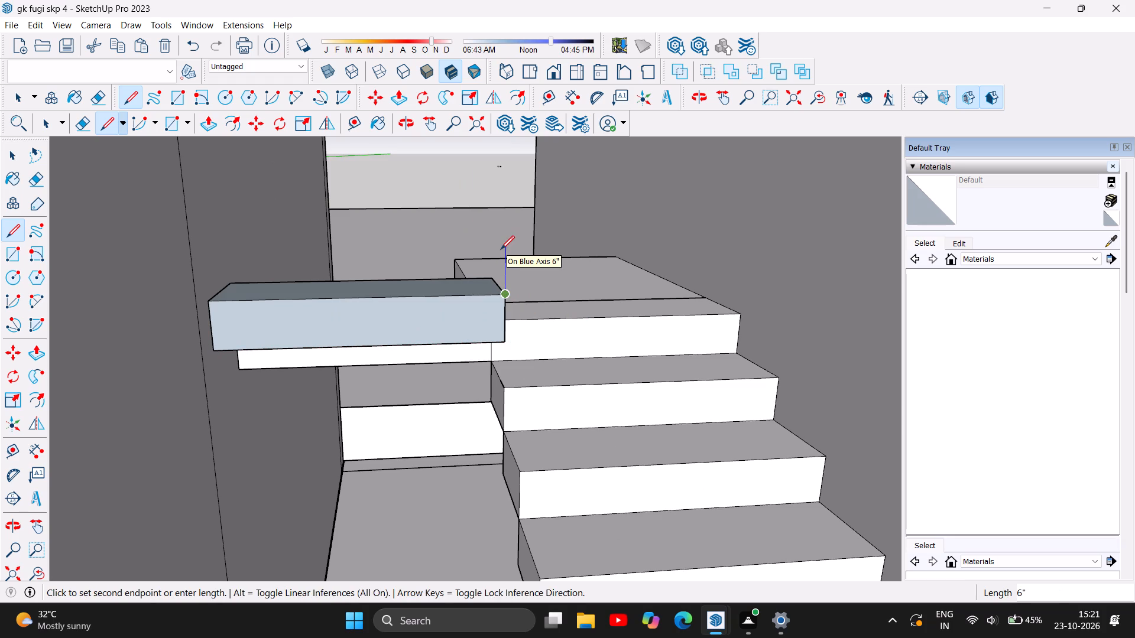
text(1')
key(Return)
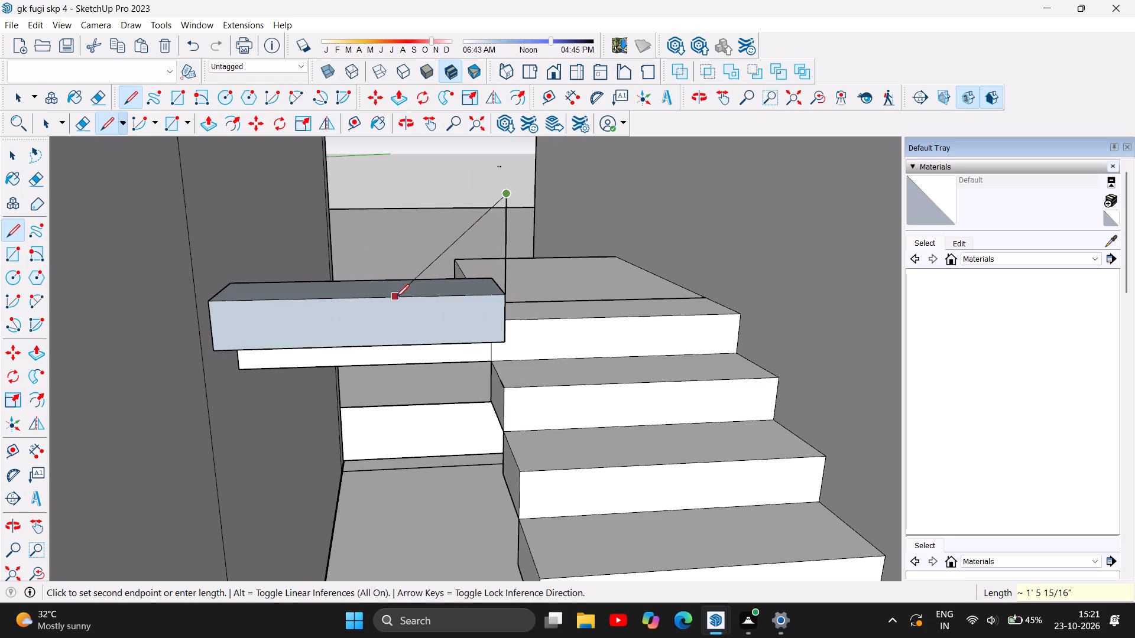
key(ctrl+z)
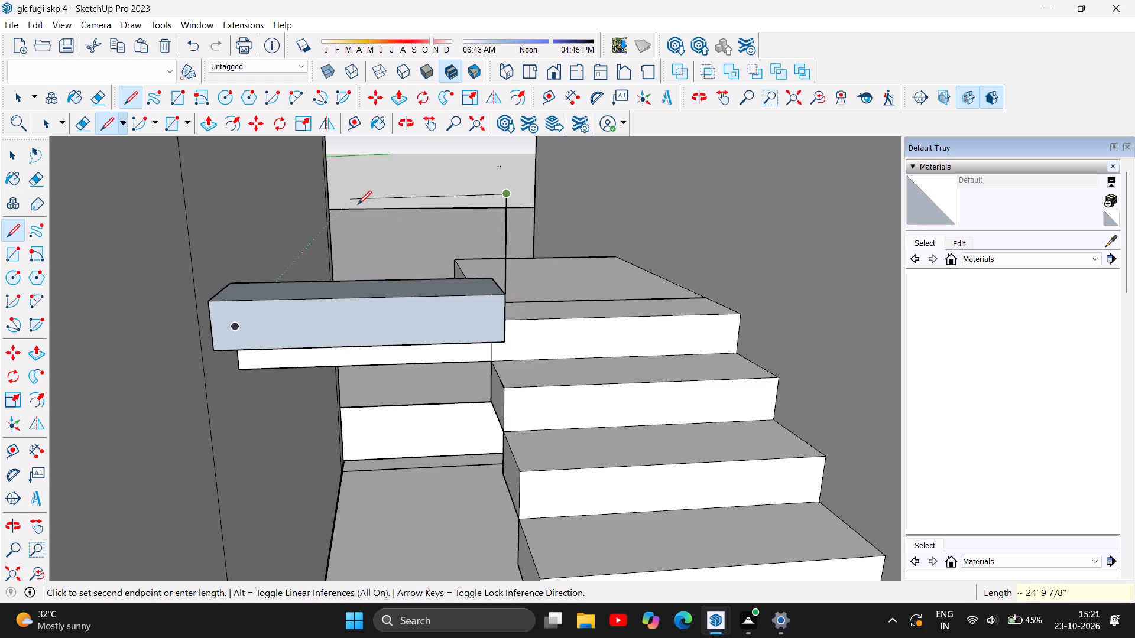
Draw the next riser, 6" high and about 2' 11 1/8" wide, up from the back face's top edge to the side wall.
click(505, 298)
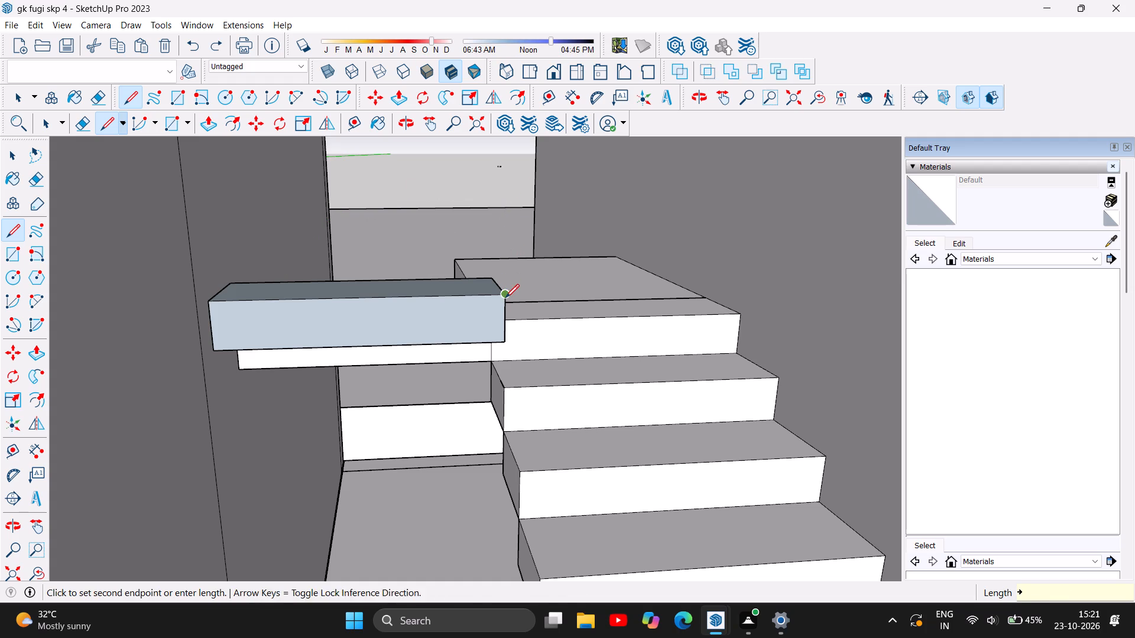
key(6)
key(Return)
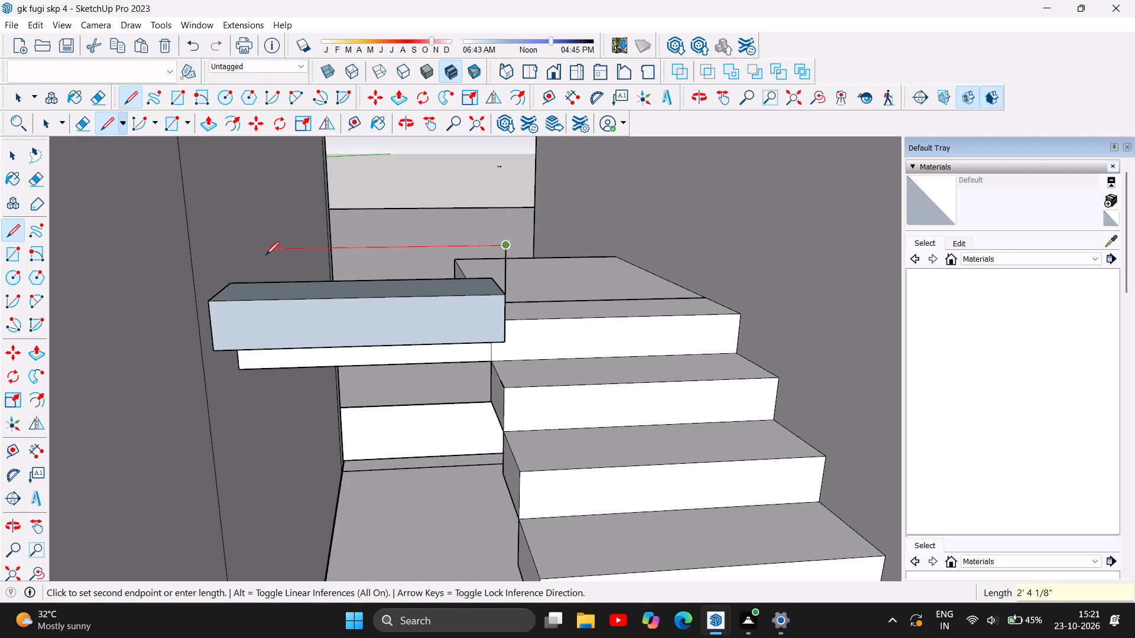
click(203, 250)
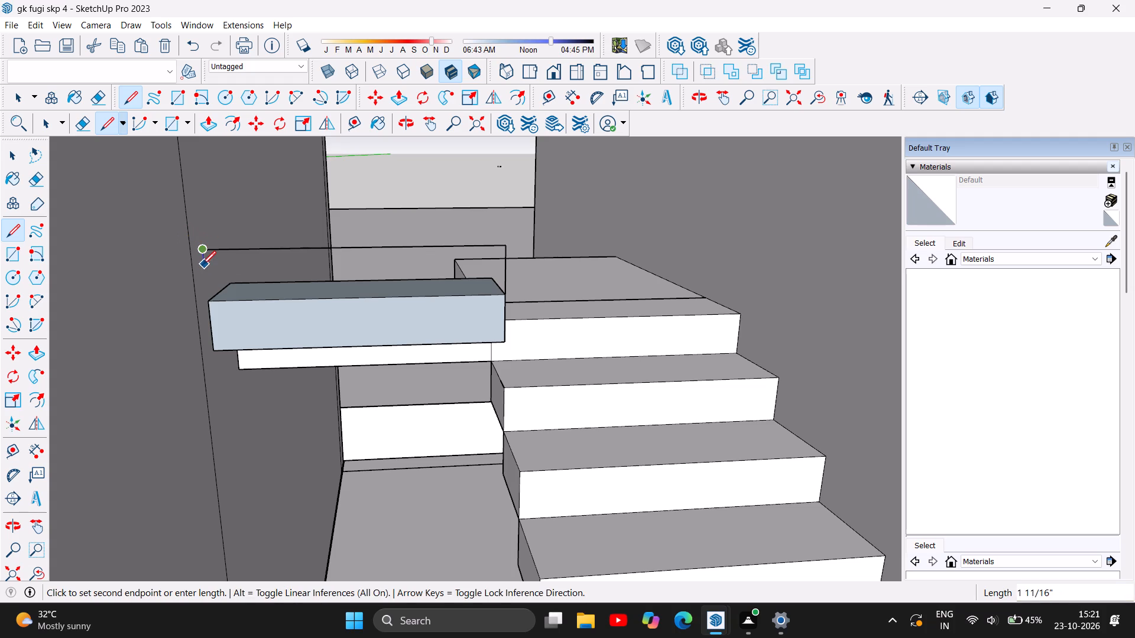
click(211, 303)
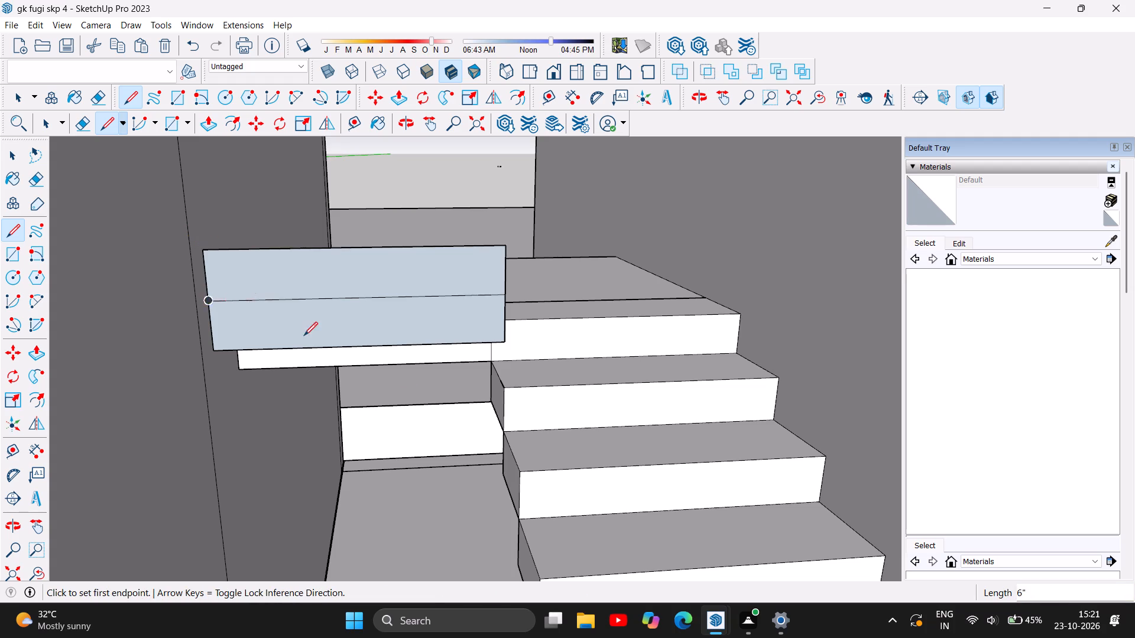
Draw the next tread from the new riser's top edge, 1' deep and about 2' 11 1/8" wide, up to the side wall.
click(507, 249)
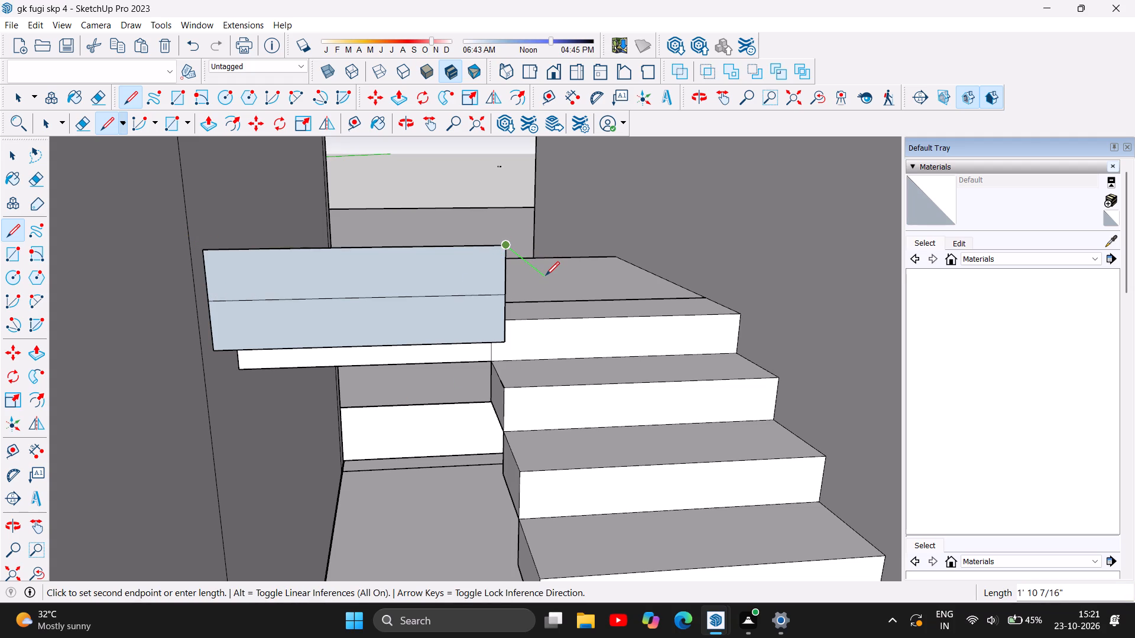
text(1')
key(Return)
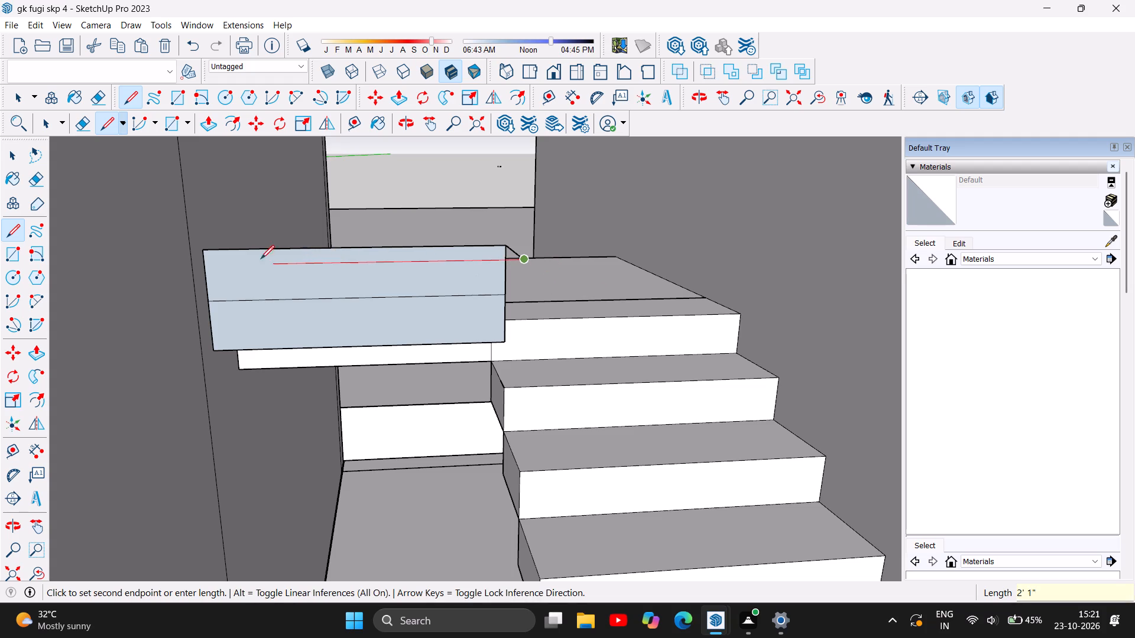
click(170, 265)
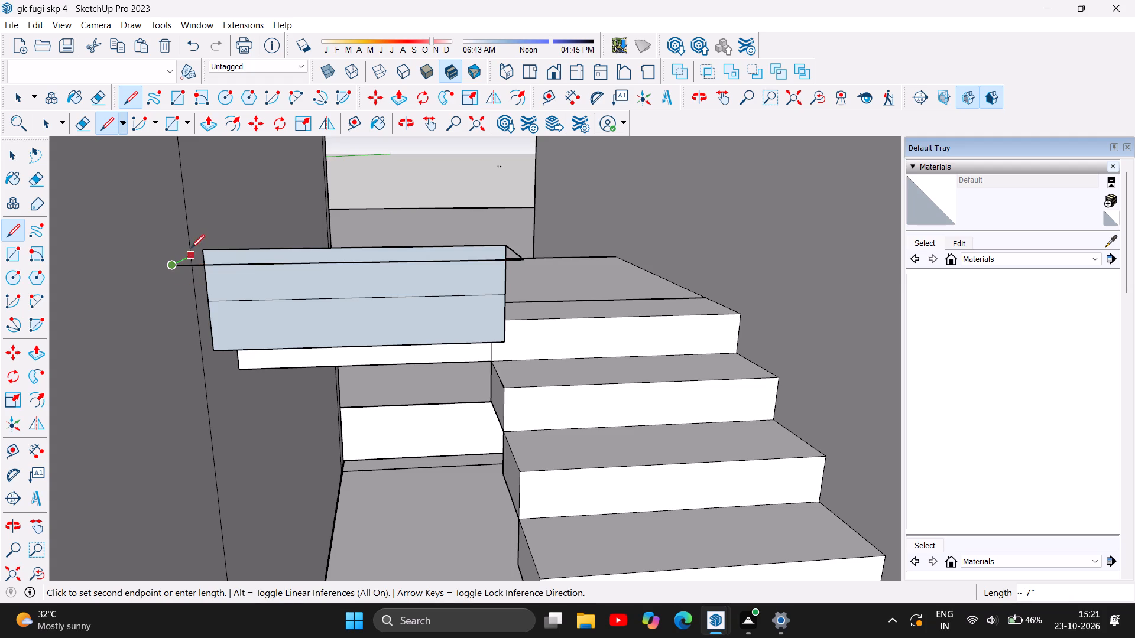
click(200, 247)
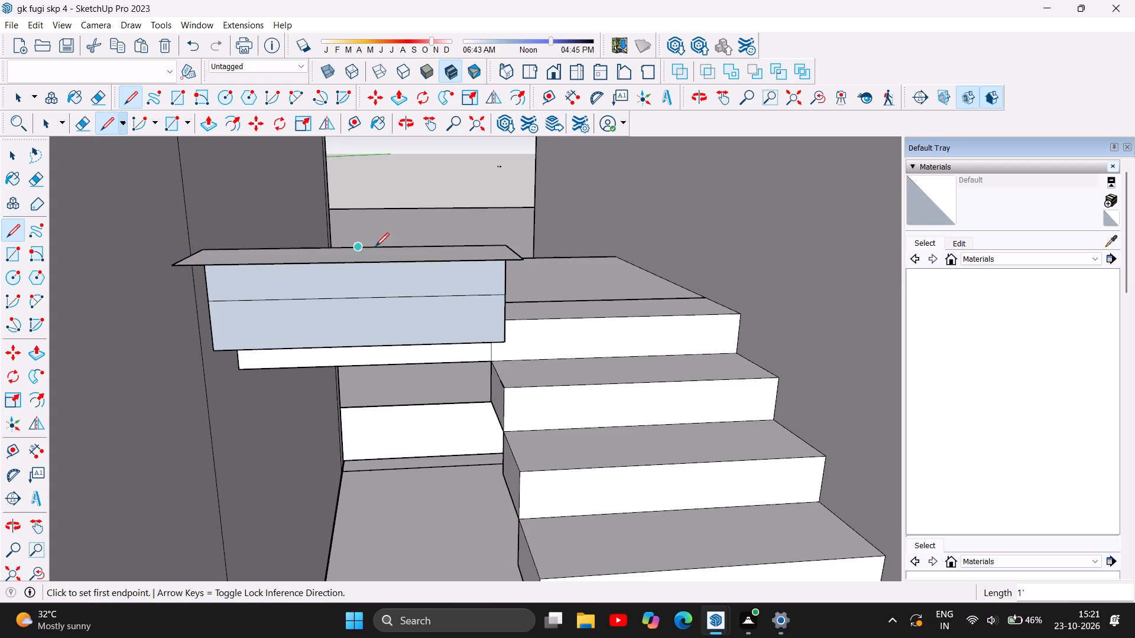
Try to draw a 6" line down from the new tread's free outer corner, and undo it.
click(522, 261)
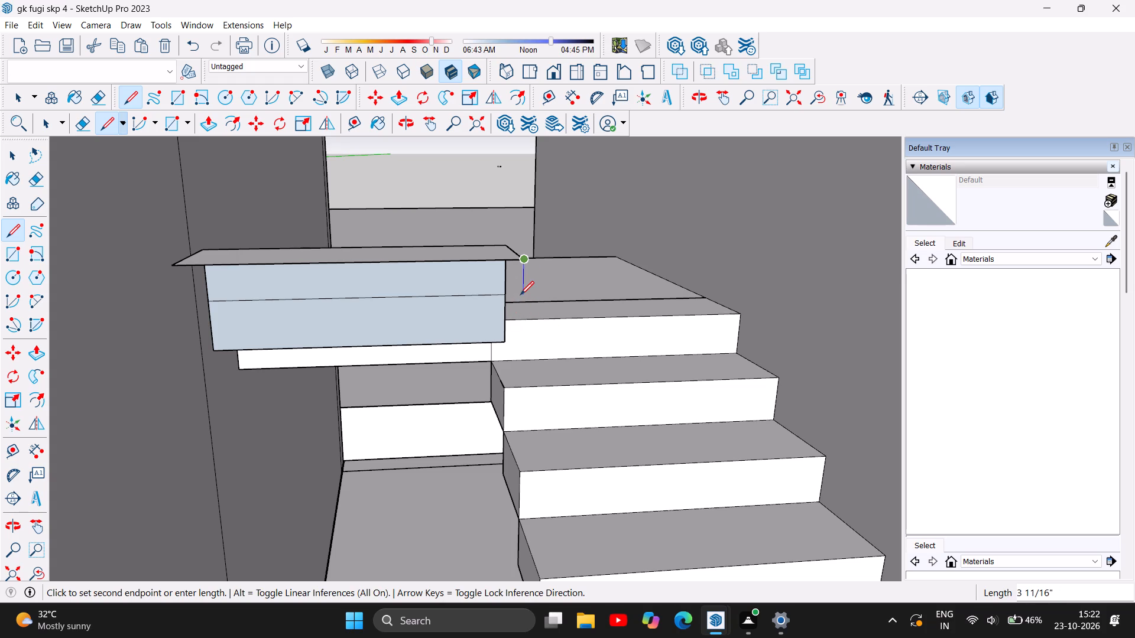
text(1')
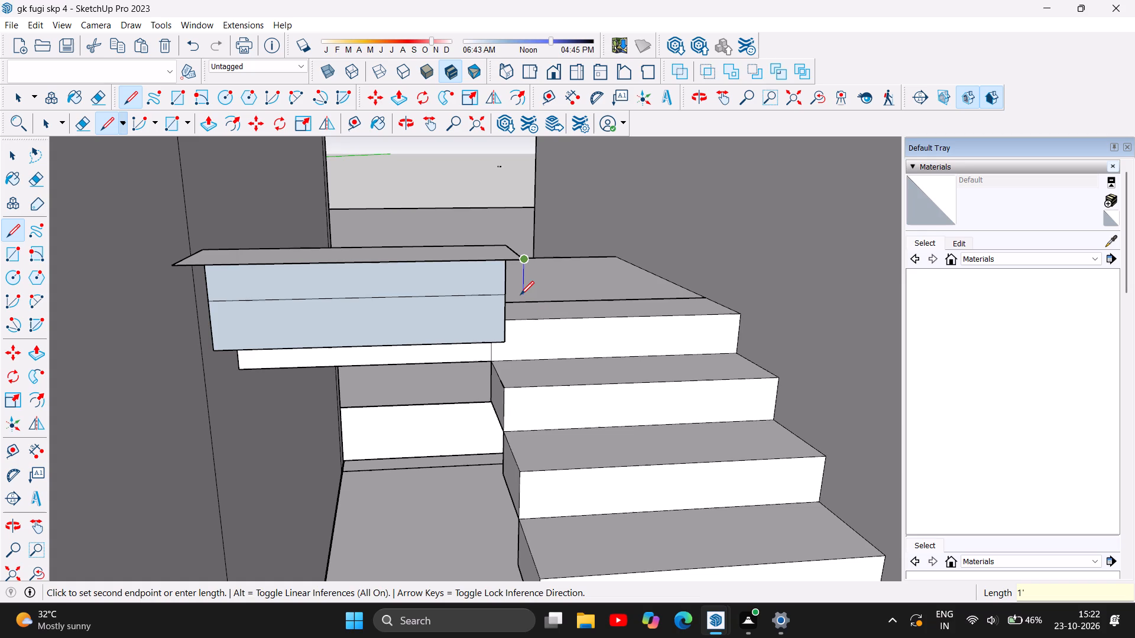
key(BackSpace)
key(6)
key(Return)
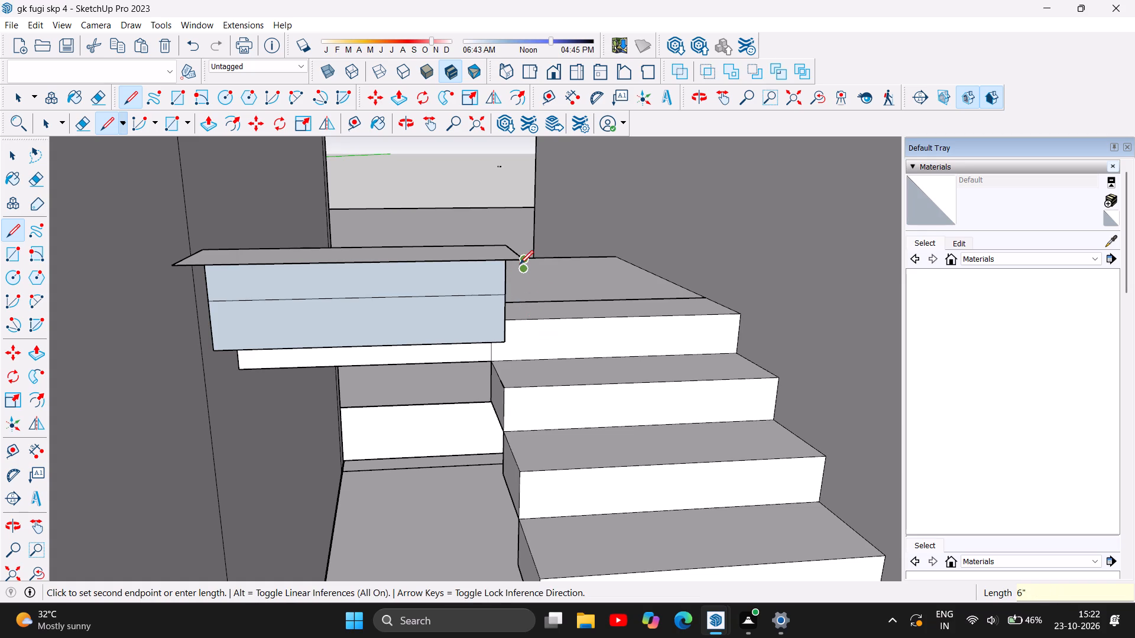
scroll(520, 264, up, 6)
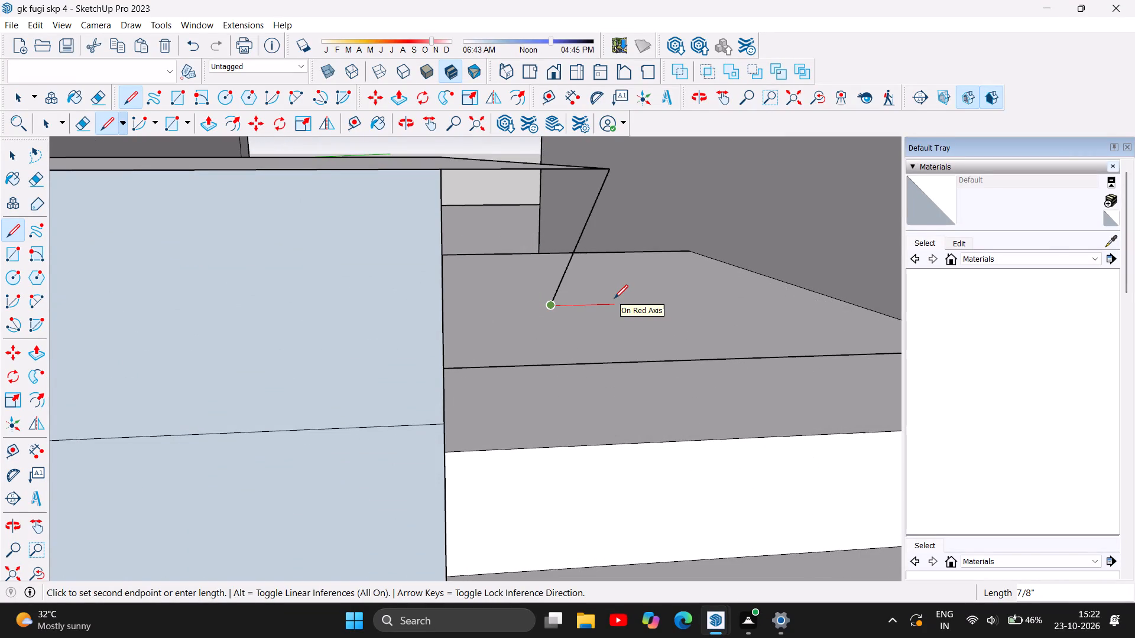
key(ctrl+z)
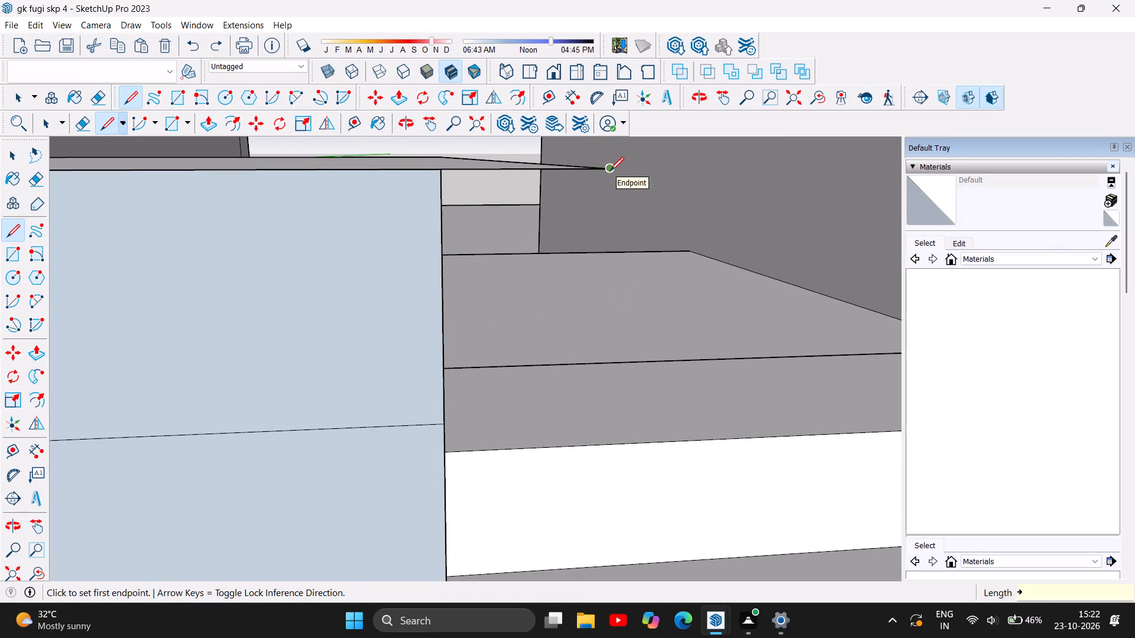
Draw a 6" vertical edge down from the tread's outer corner and a 1' edge back to the riser, closing the step's side face.
click(610, 171)
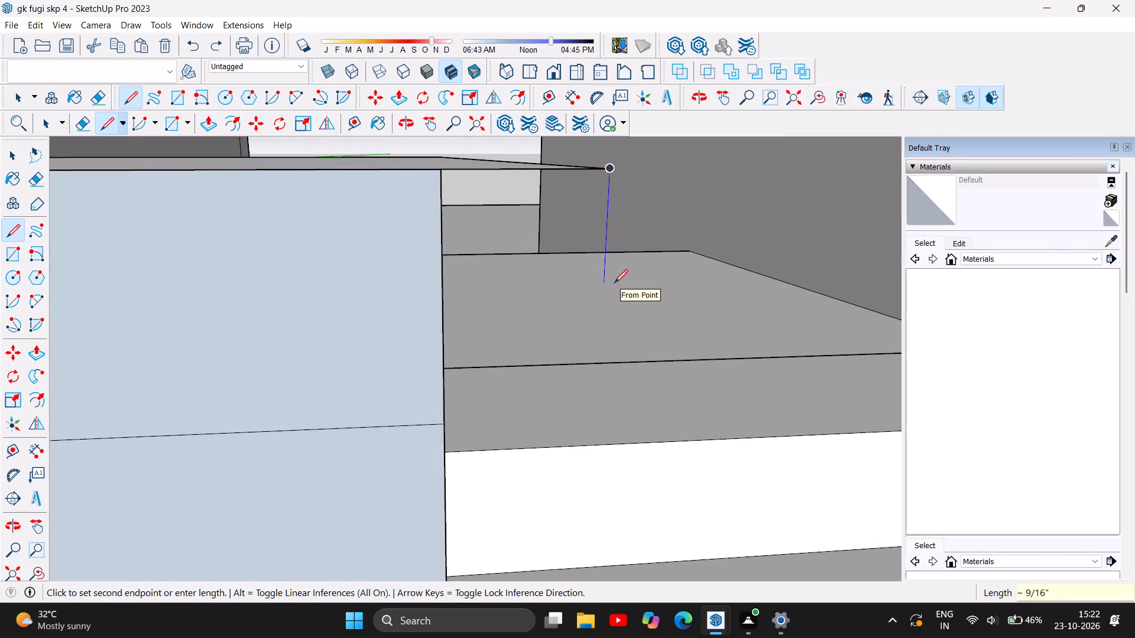
key(6)
key(Return)
scroll(591, 250, down, 4)
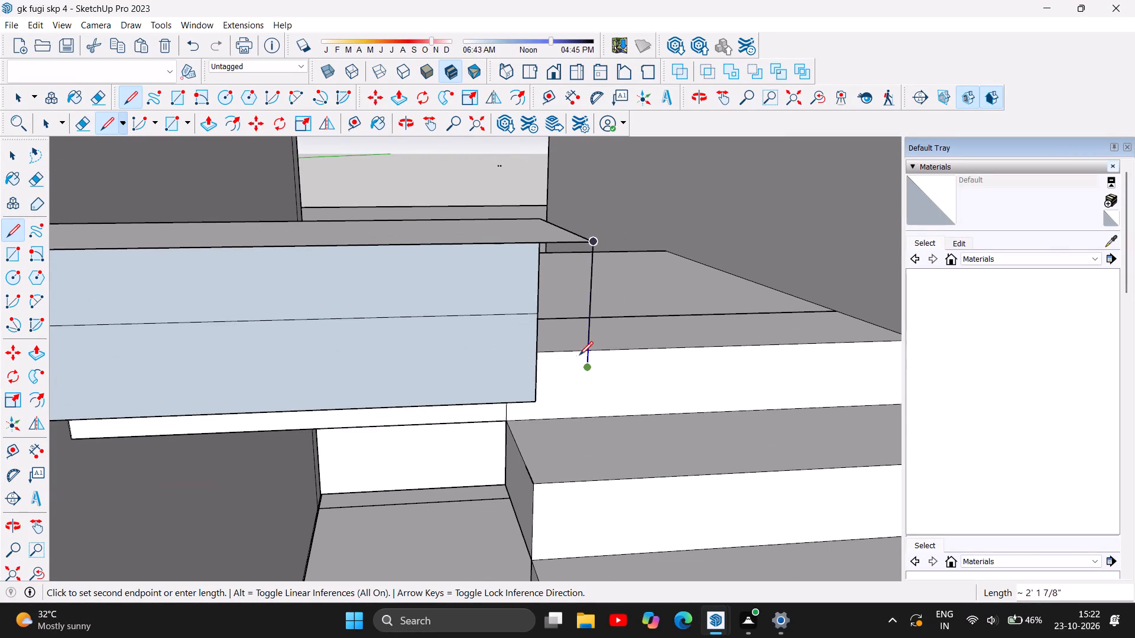
click(535, 315)
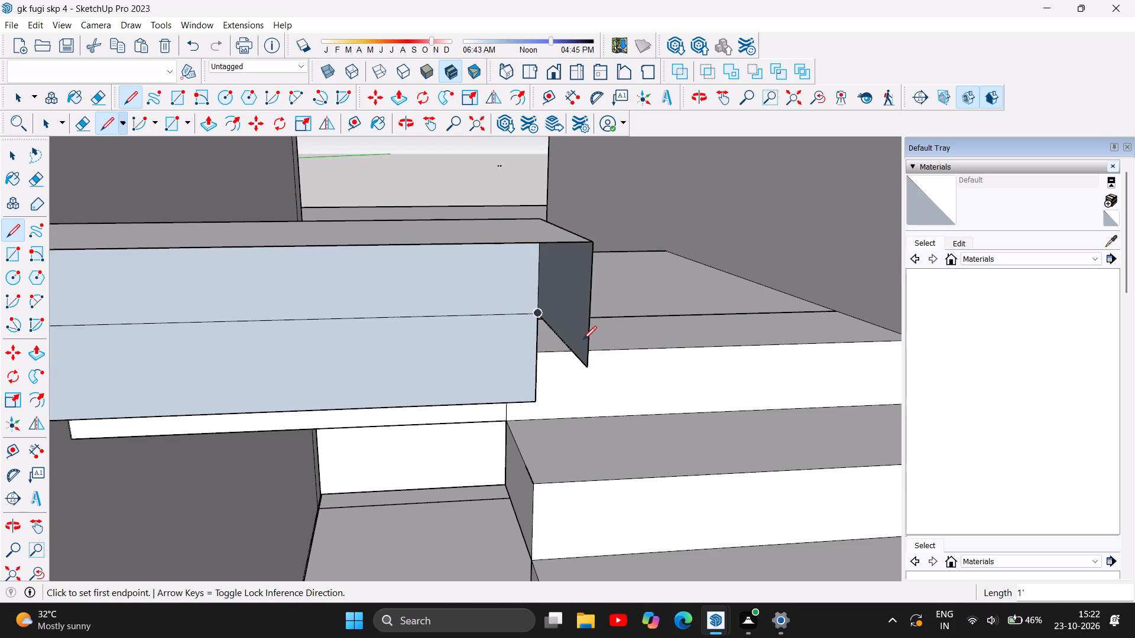
Draw the step's underside from the riser's middle line, 1' deep along the side wall and about 2' 11 1/8" wide.
scroll(663, 307, down, 4)
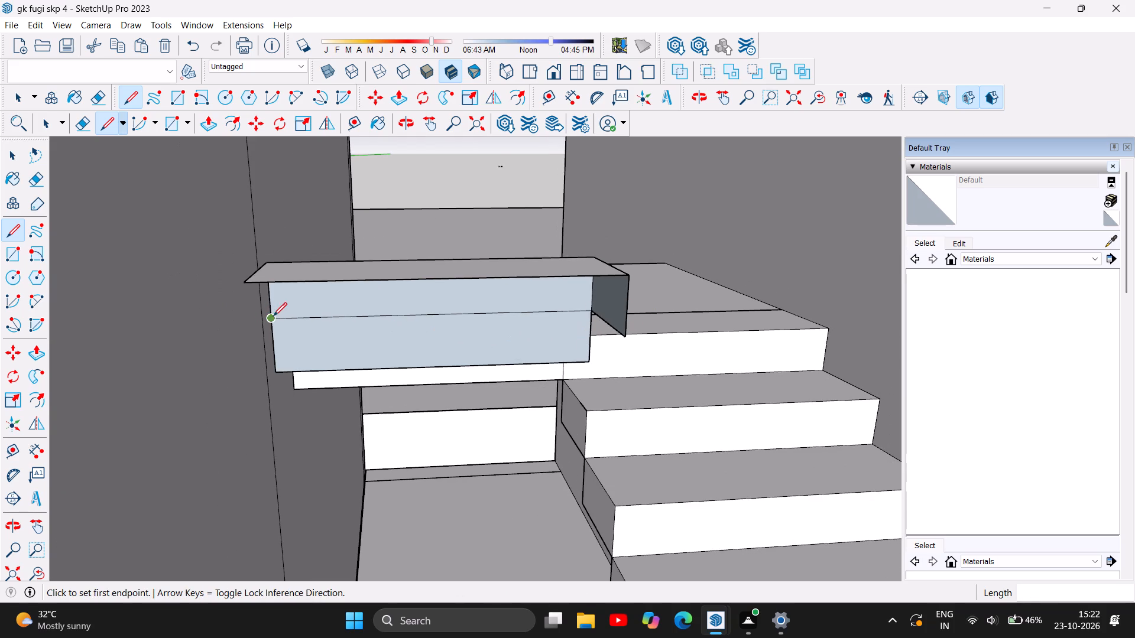
click(273, 317)
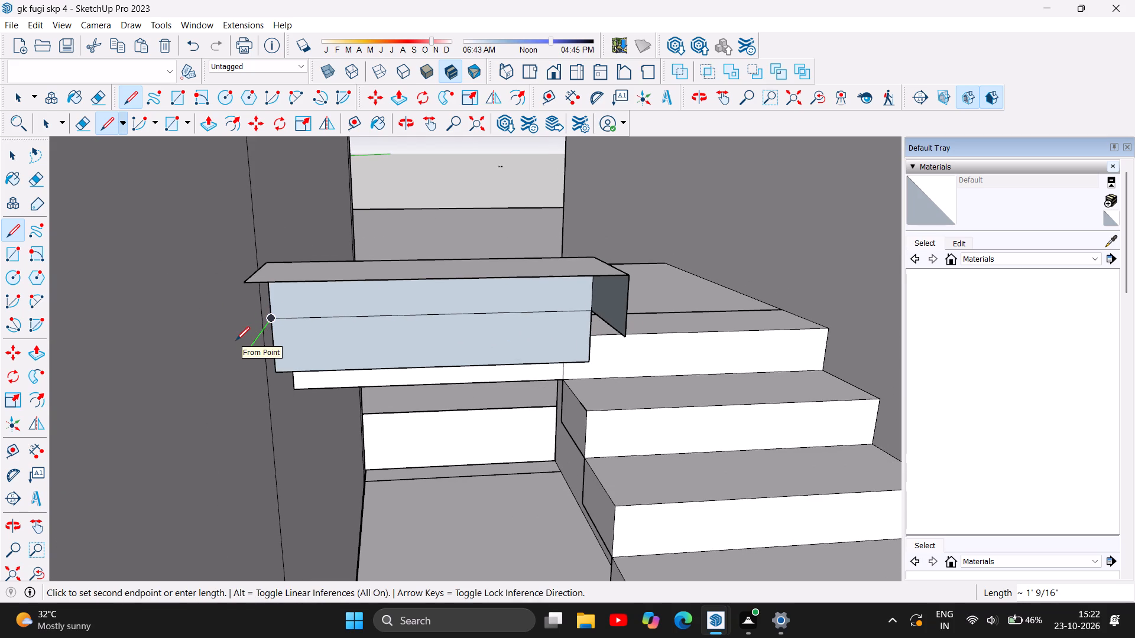
text(1')
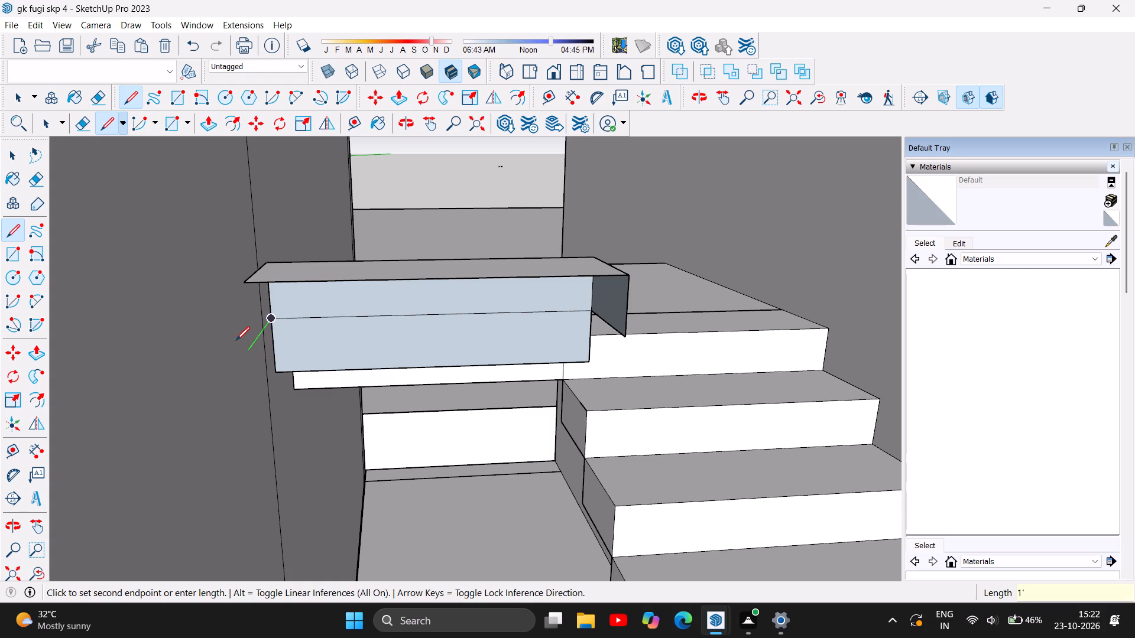
key(Return)
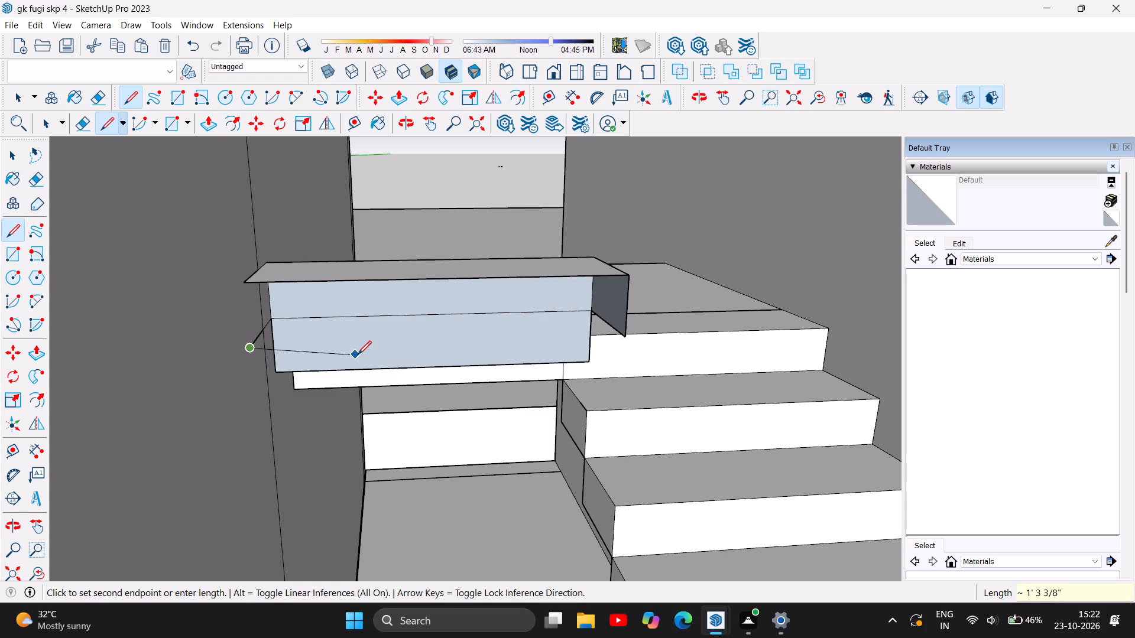
click(631, 334)
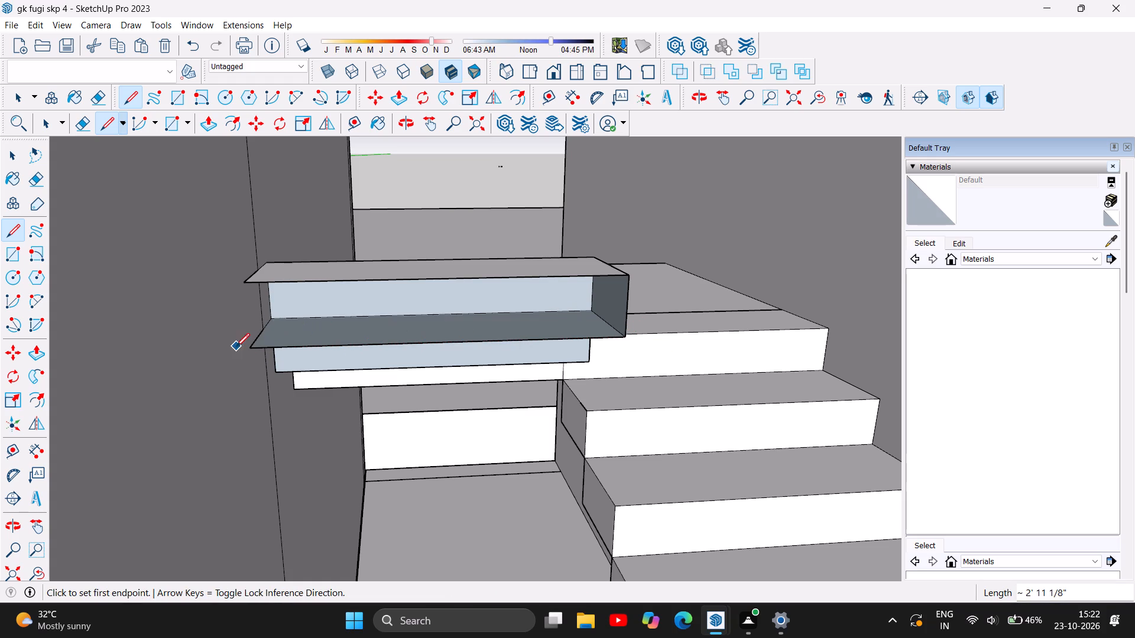
Draw a 6" vertical edge at the side wall between underside and tread to close the new step's front face.
click(248, 353)
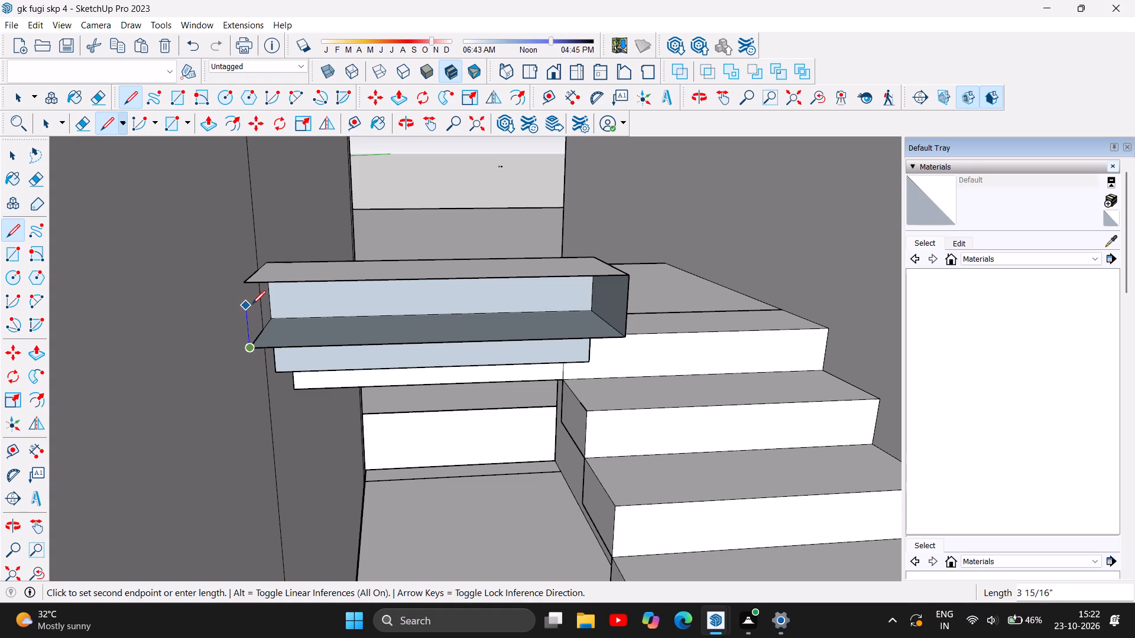
click(247, 284)
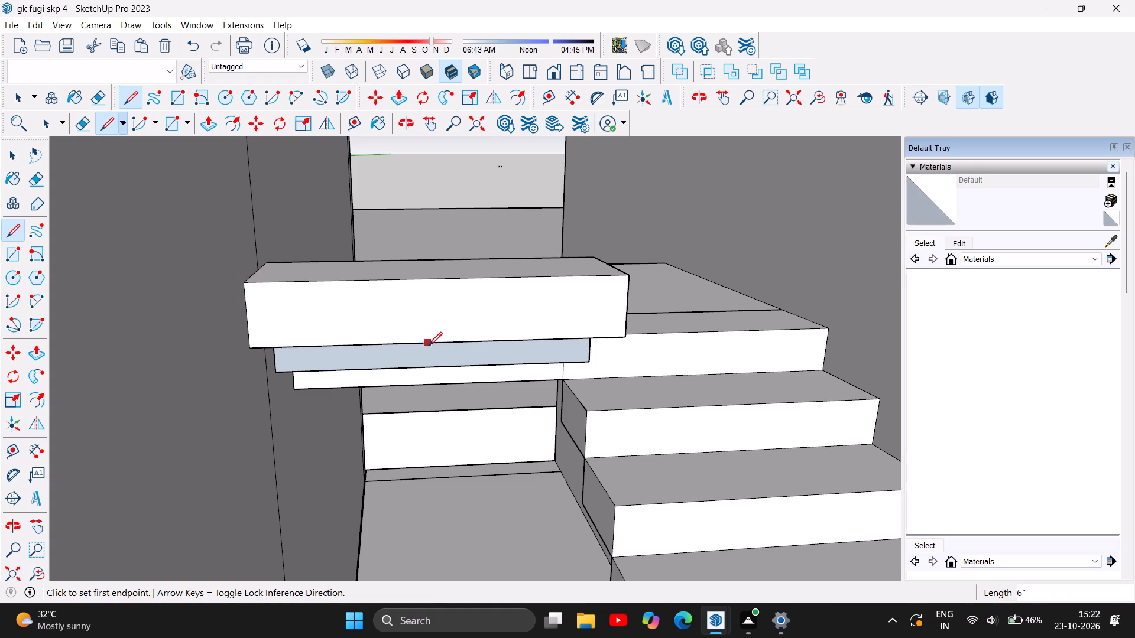
Examine the staircase and the new upper steps from outside the house and from within the passage.
scroll(433, 389, down, 4)
scroll(440, 381, up, 4)
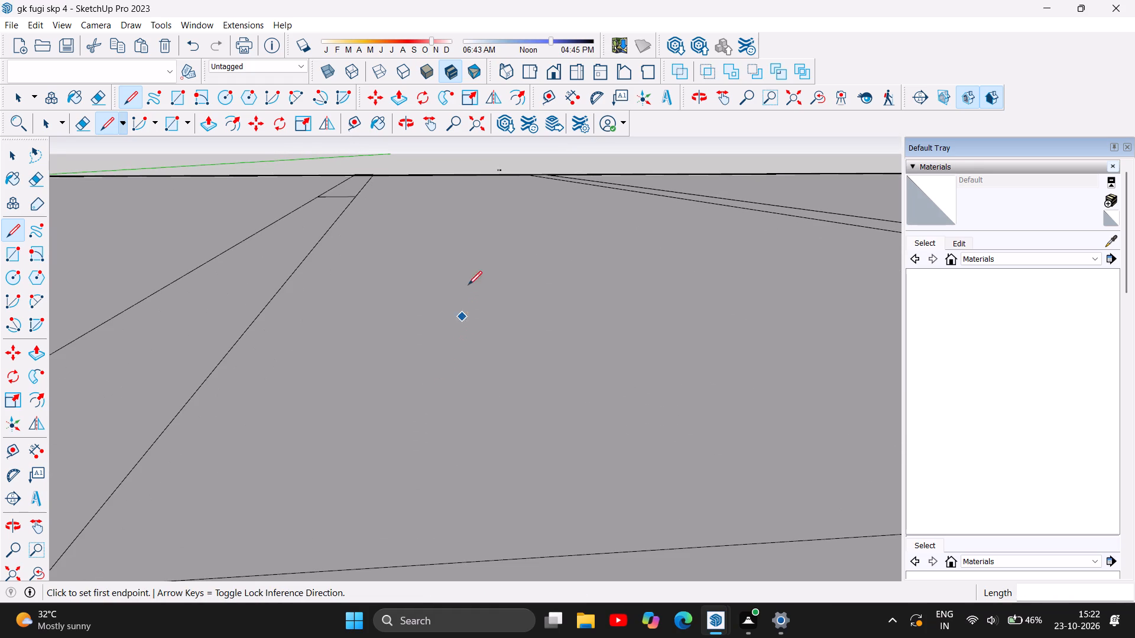
scroll(331, 145, down, 5)
scroll(340, 167, up, 3)
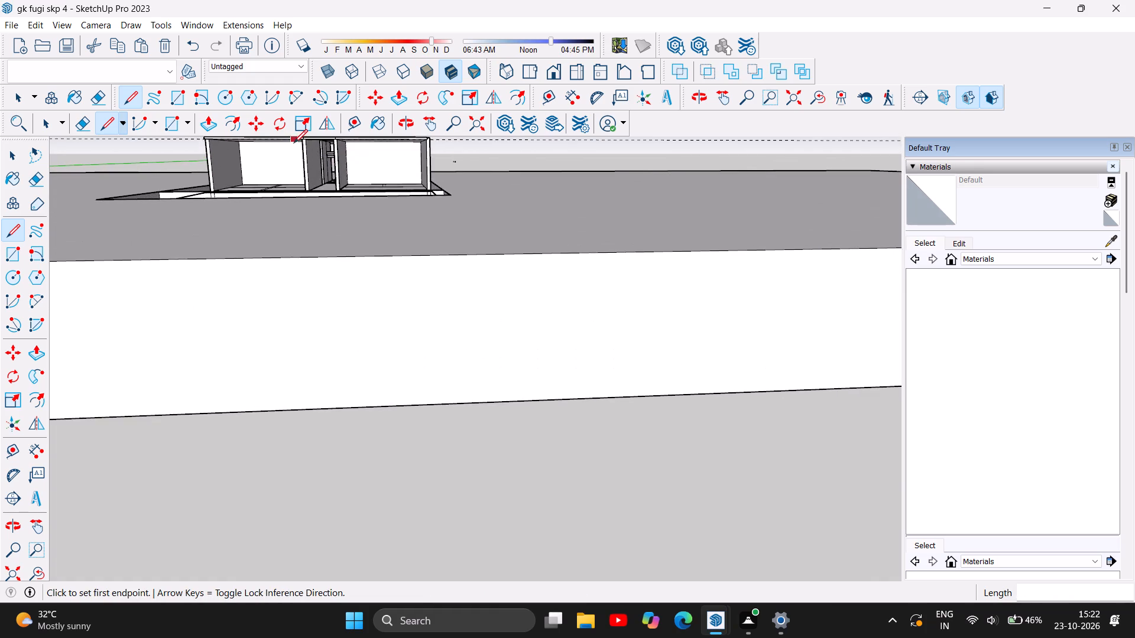
scroll(294, 143, up, 15)
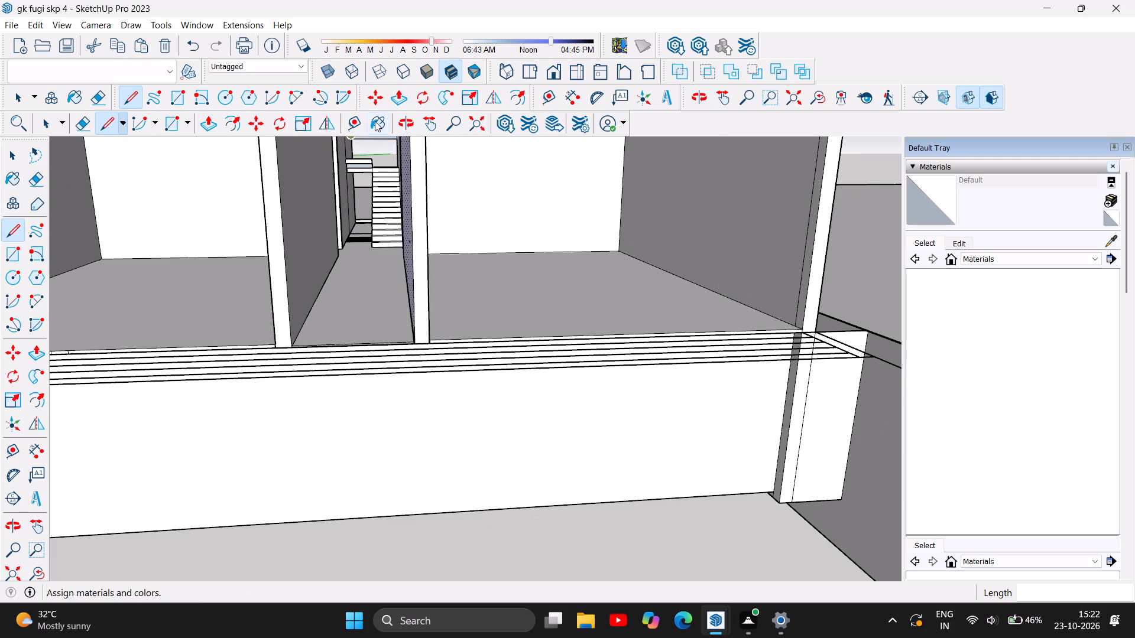
scroll(337, 134, up, 7)
scroll(360, 171, down, 6)
scroll(345, 174, up, 5)
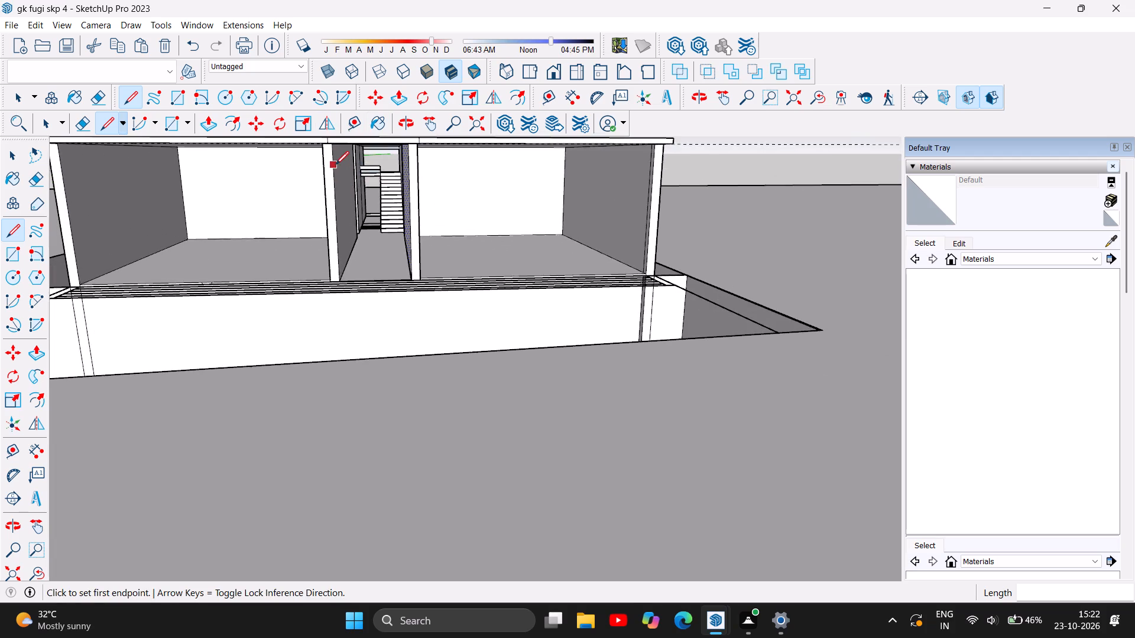
scroll(349, 157, up, 18)
scroll(400, 162, down, 3)
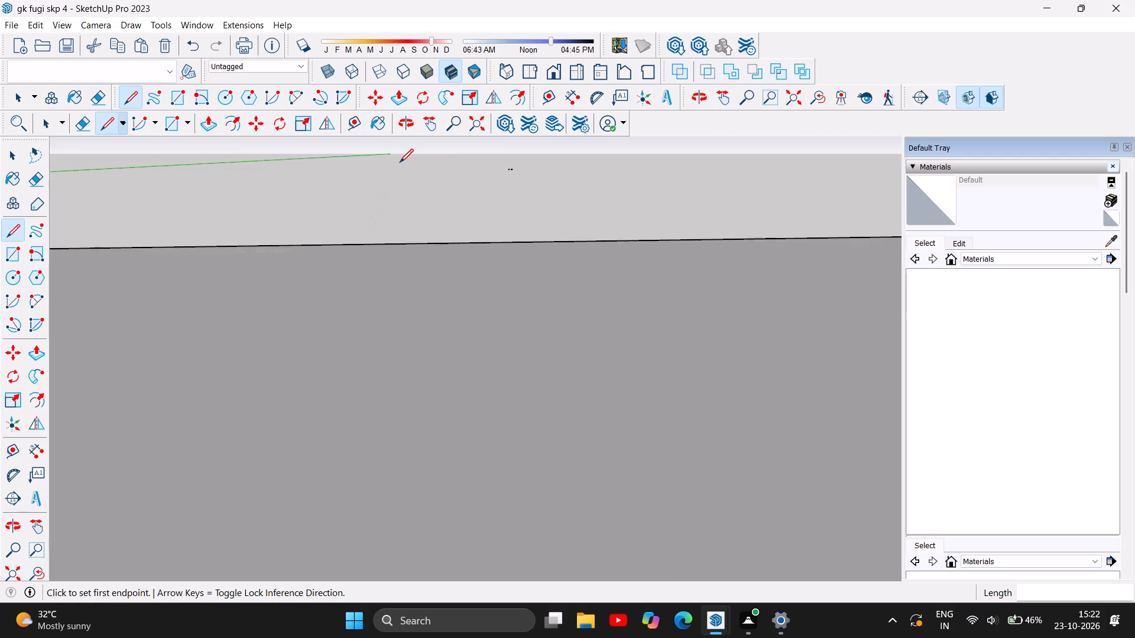
scroll(400, 162, down, 1)
scroll(365, 198, down, 6)
scroll(263, 192, down, 5)
scroll(191, 198, down, 2)
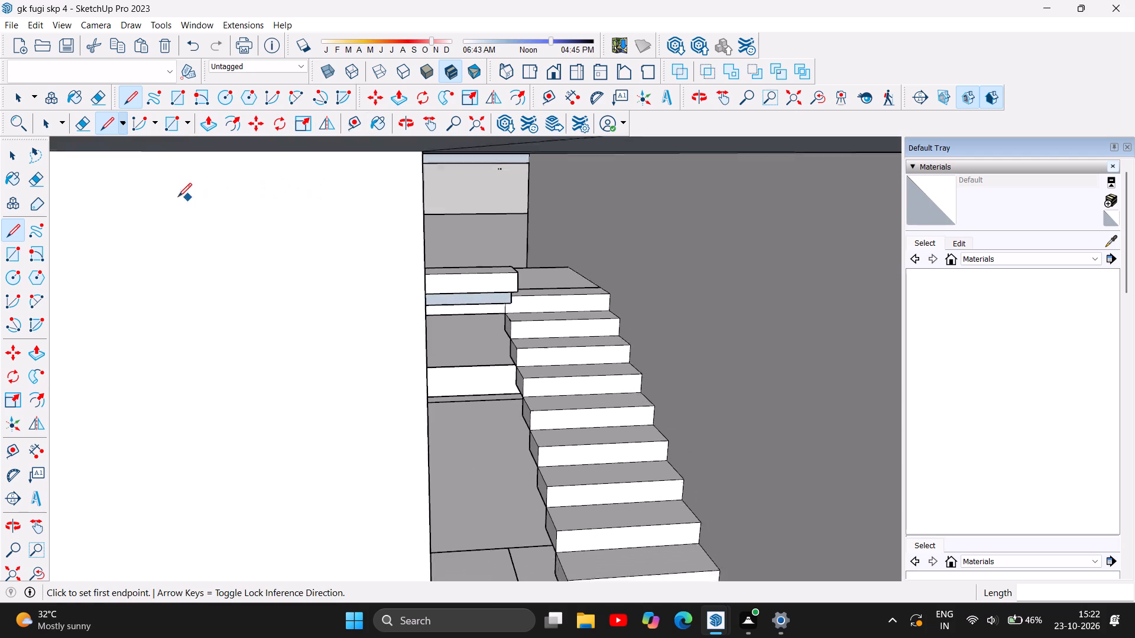
scroll(178, 197, down, 3)
scroll(451, 387, up, 3)
scroll(367, 321, down, 3)
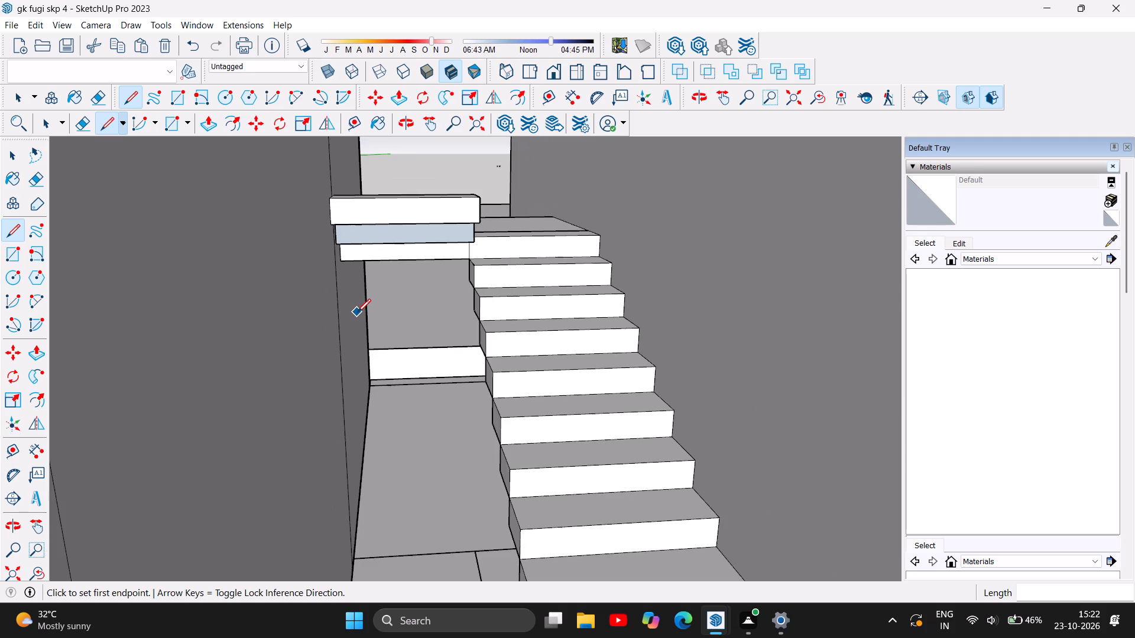
scroll(356, 292, down, 4)
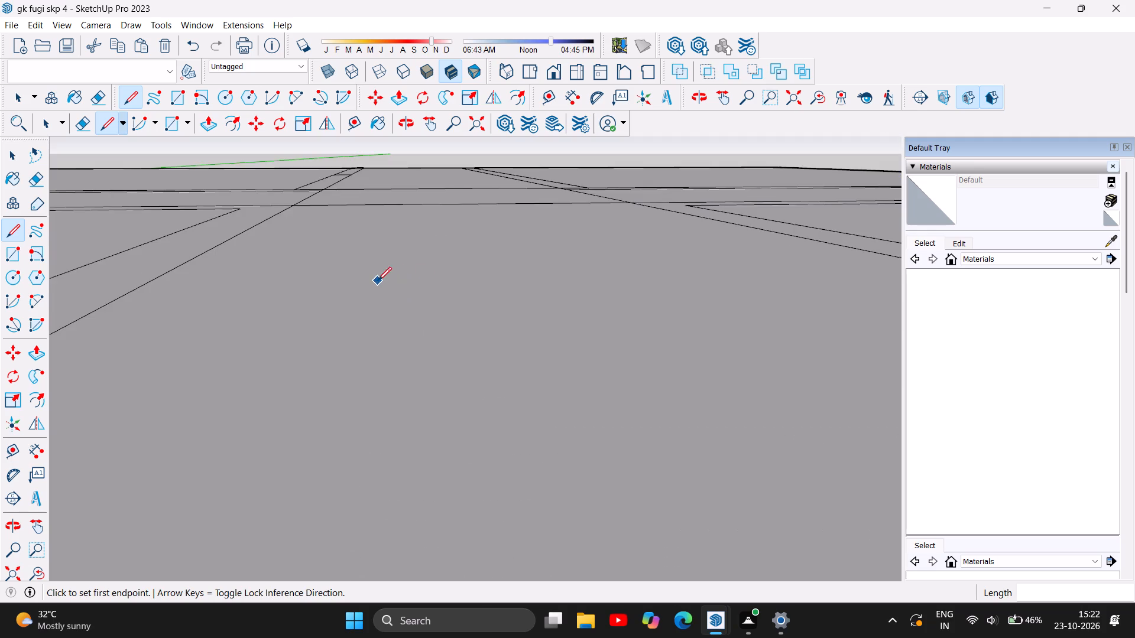
scroll(423, 319, up, 5)
scroll(462, 386, up, 7)
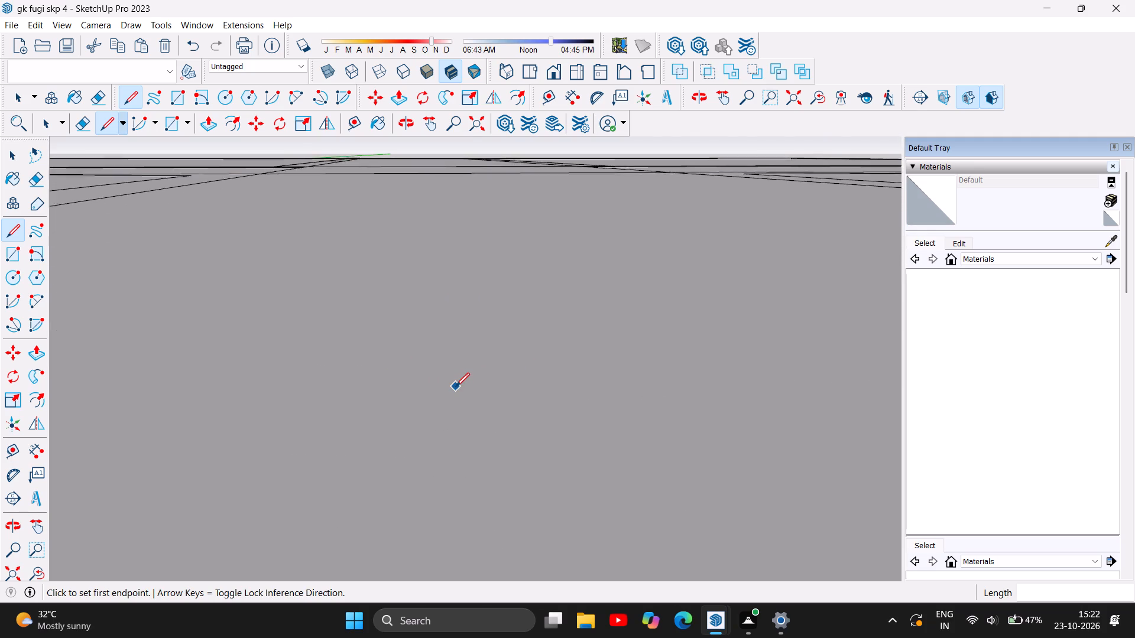
scroll(456, 386, up, 16)
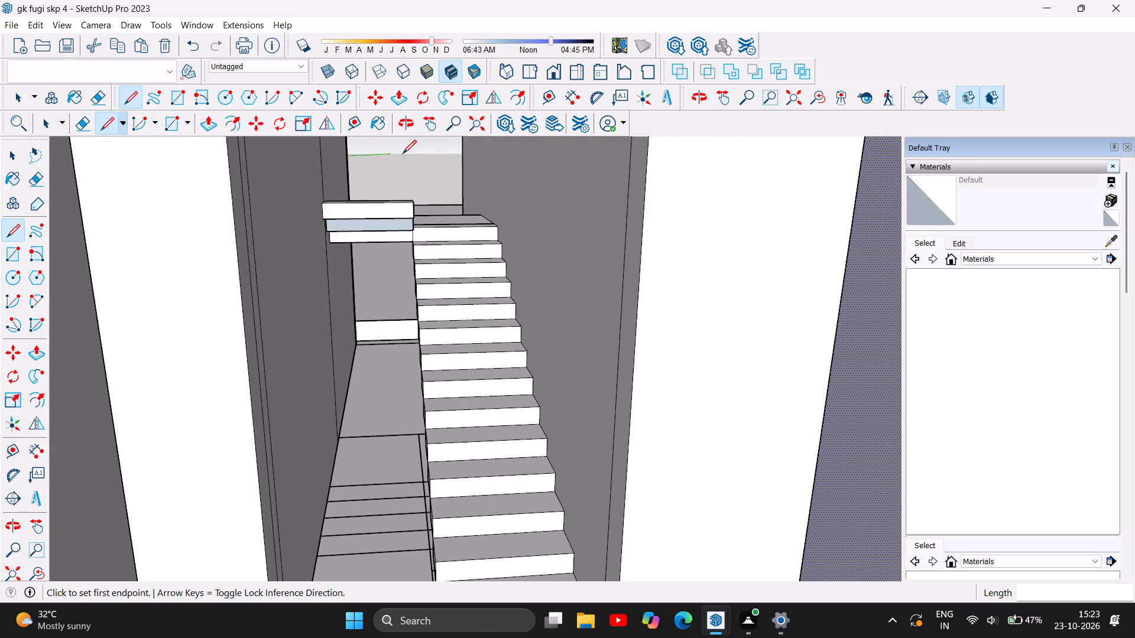
scroll(402, 154, up, 1)
scroll(406, 169, down, 2)
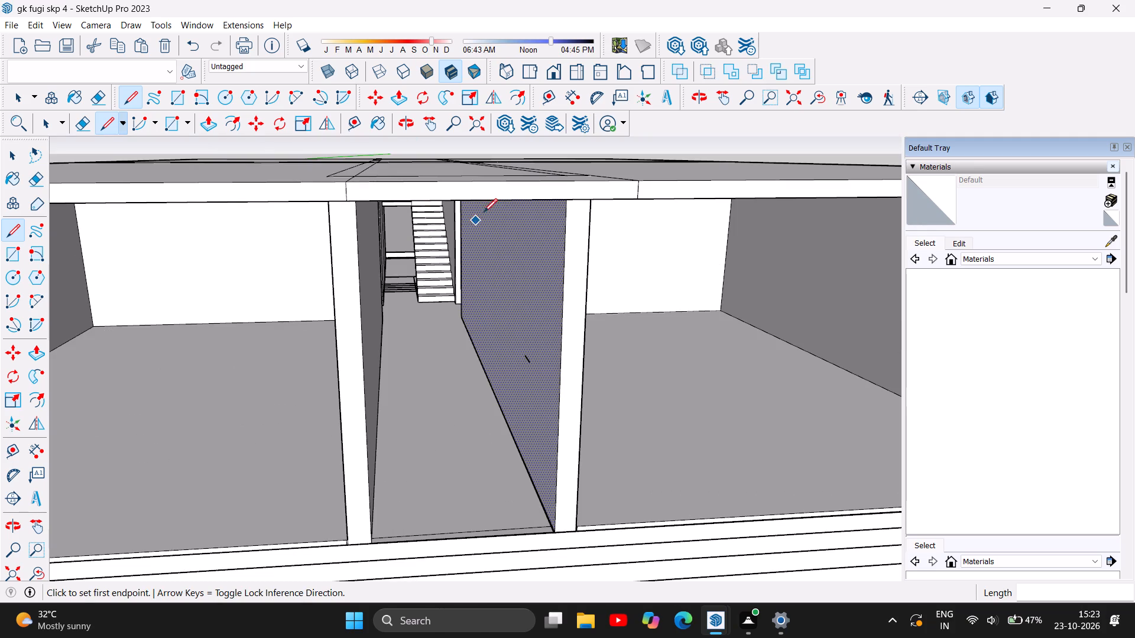
click(404, 127)
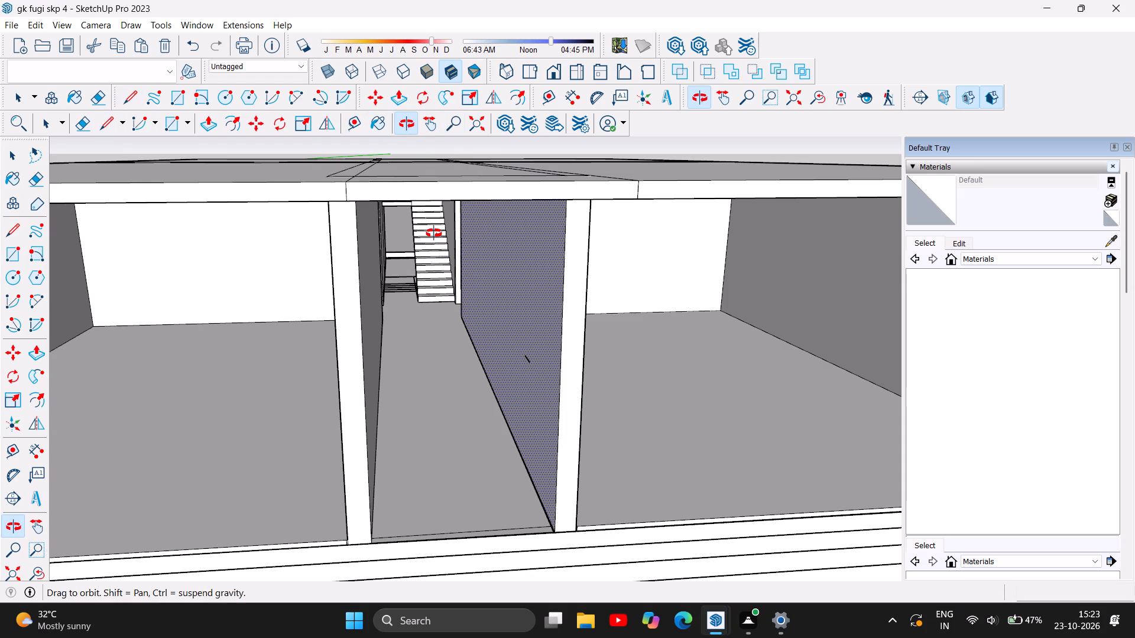
scroll(433, 233, up, 2)
scroll(407, 166, up, 1)
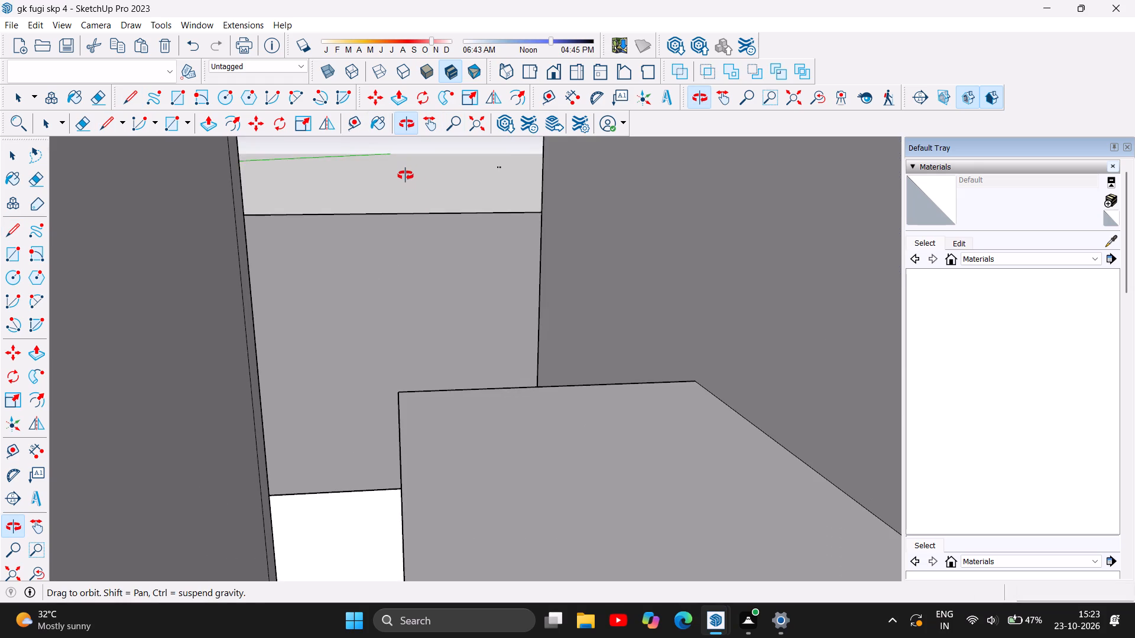
scroll(406, 175, down, 1)
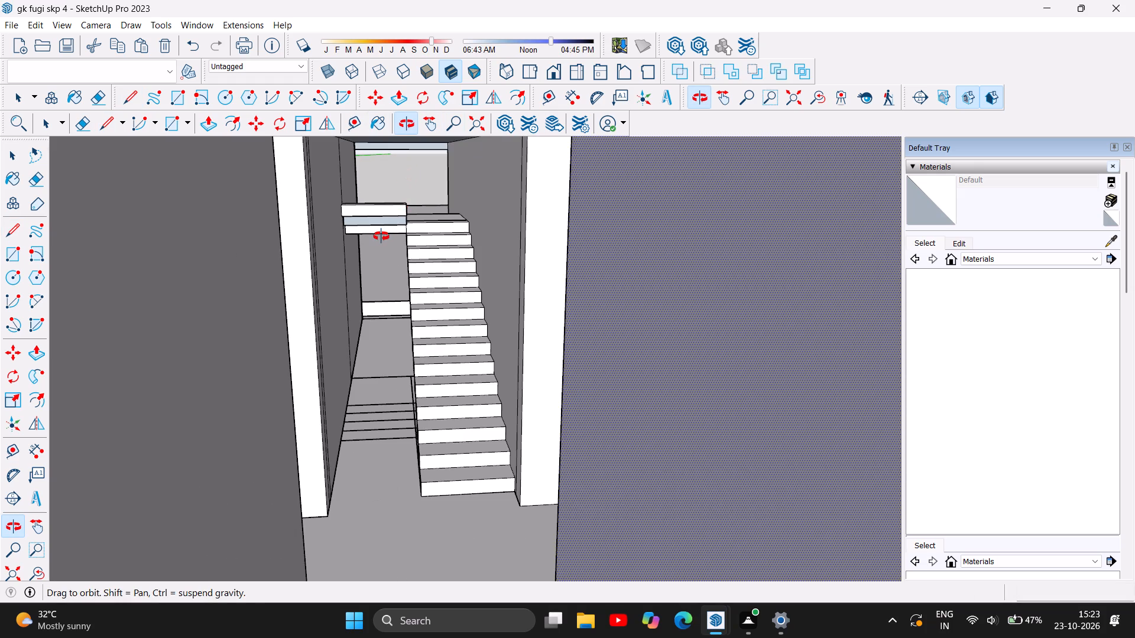
scroll(381, 236, up, 3)
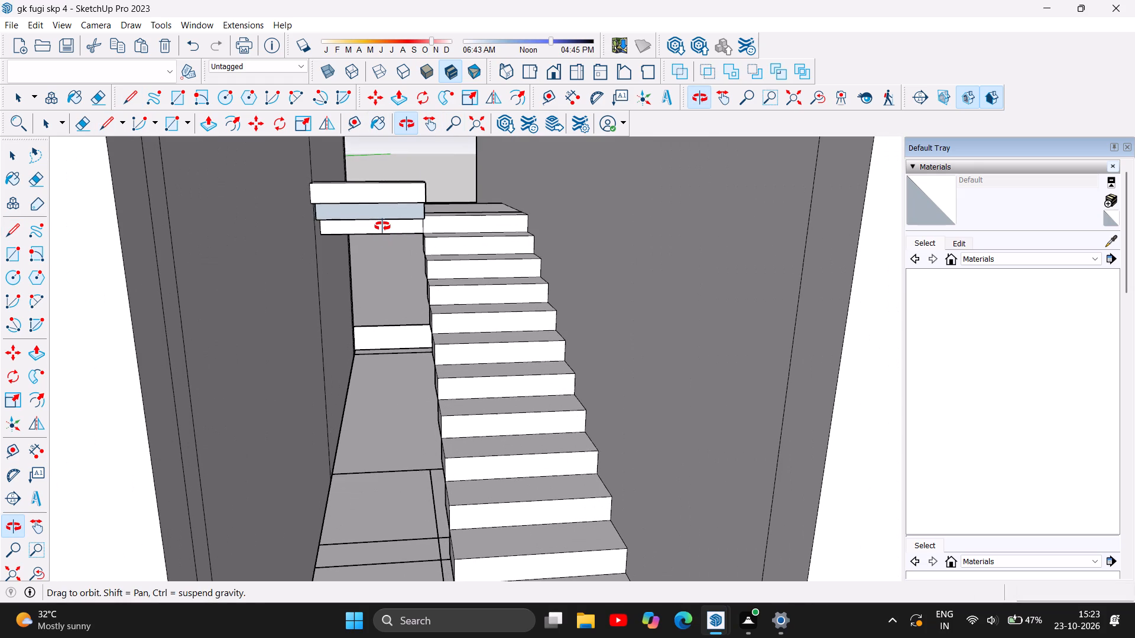
scroll(382, 226, up, 2)
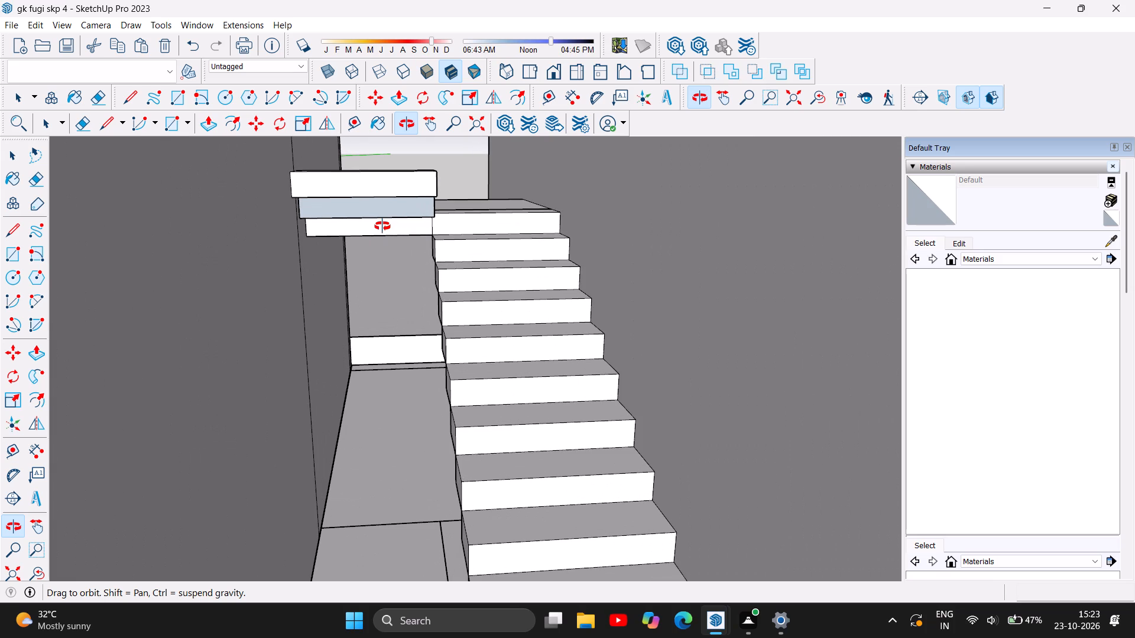
drag(382, 226, 379, 262)
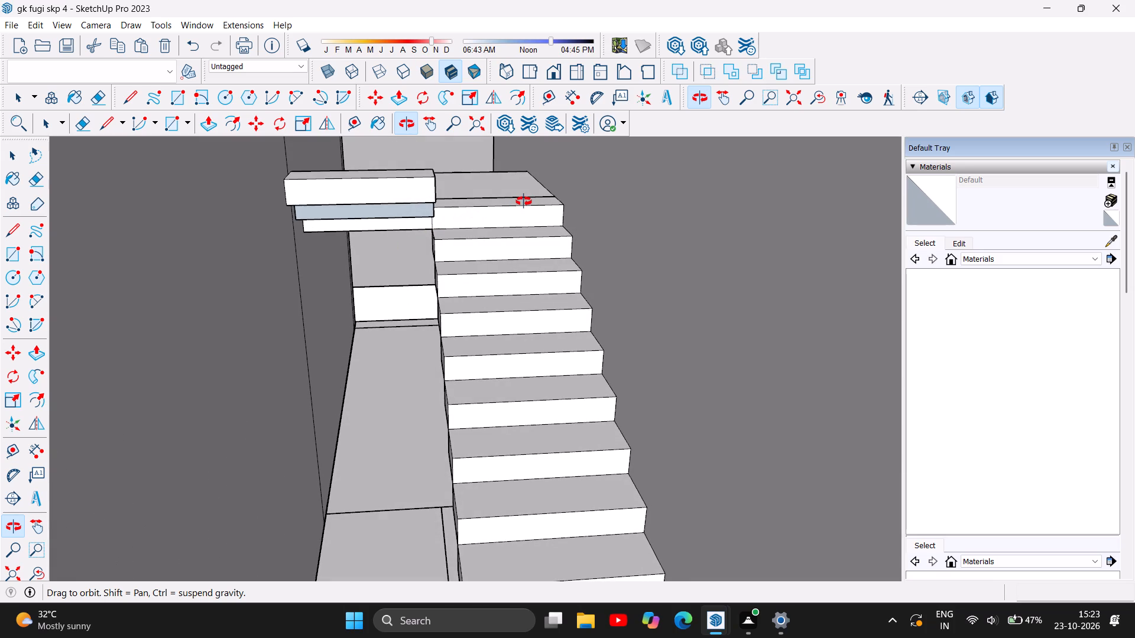
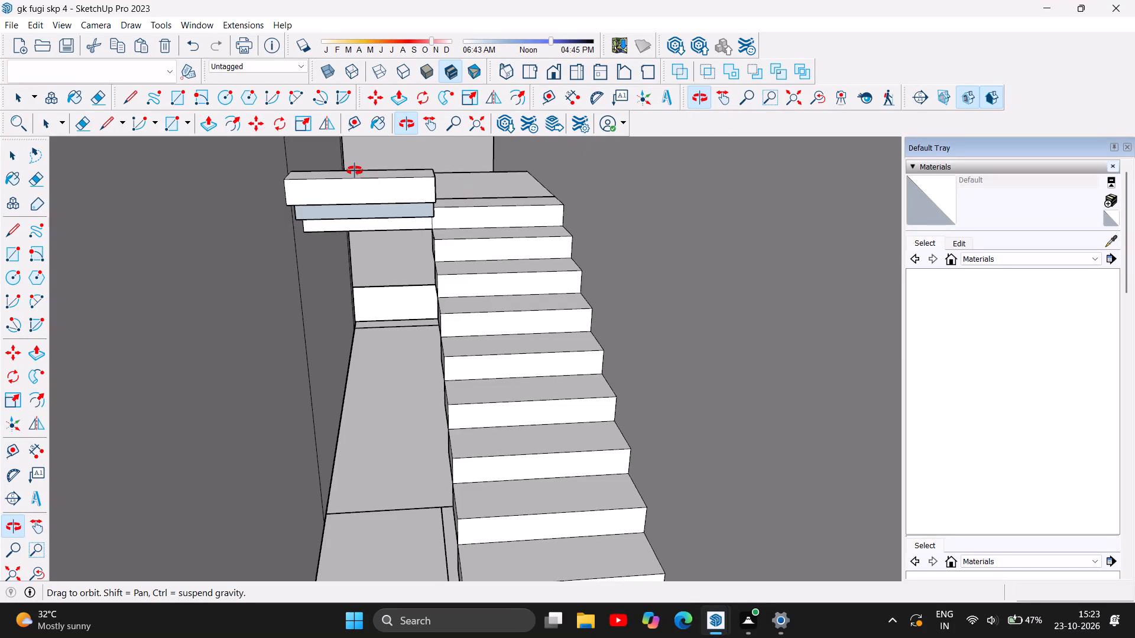
Draw a tread face 1' deep and about 2' 11 1/8" wide, extending outward from the top front edge of the uppermost overhanging step.
scroll(355, 171, up, 6)
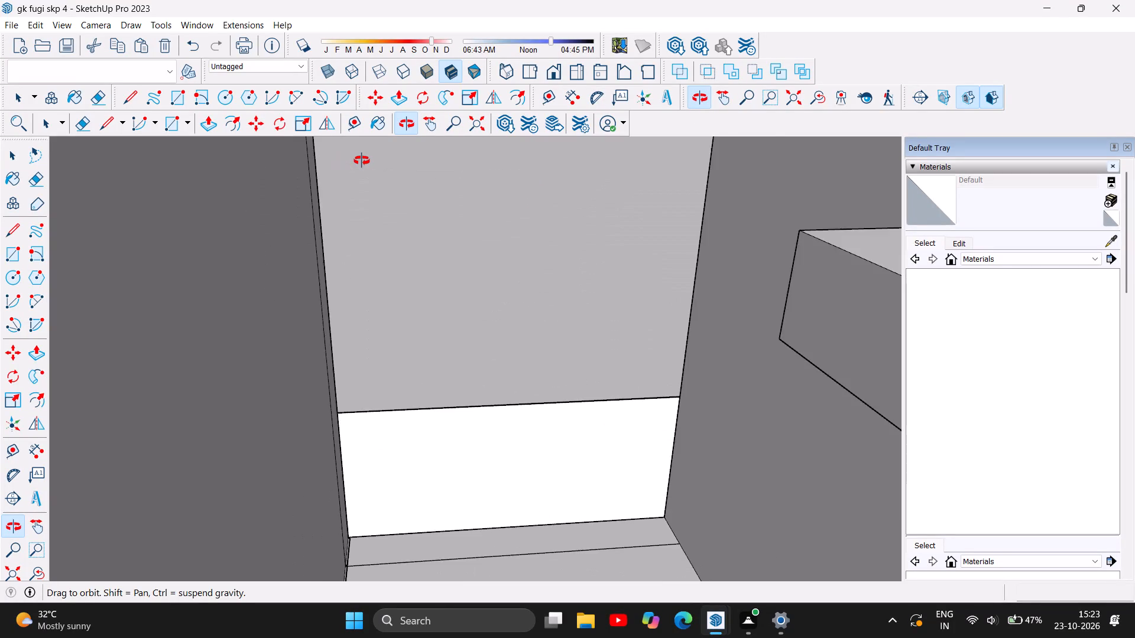
scroll(362, 161, down, 2)
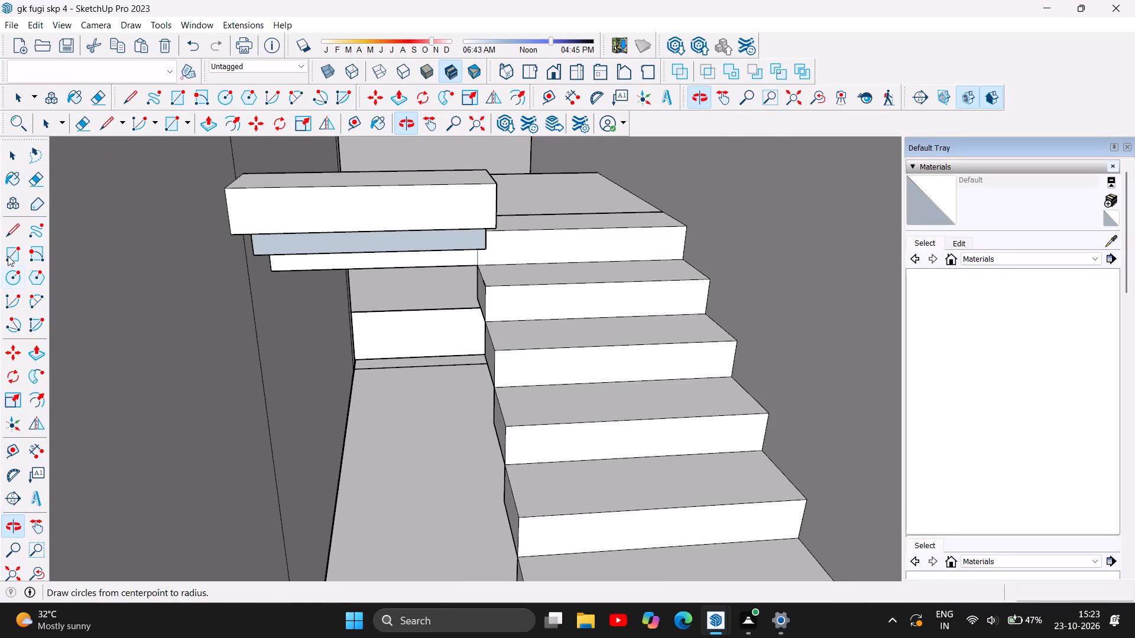
click(9, 231)
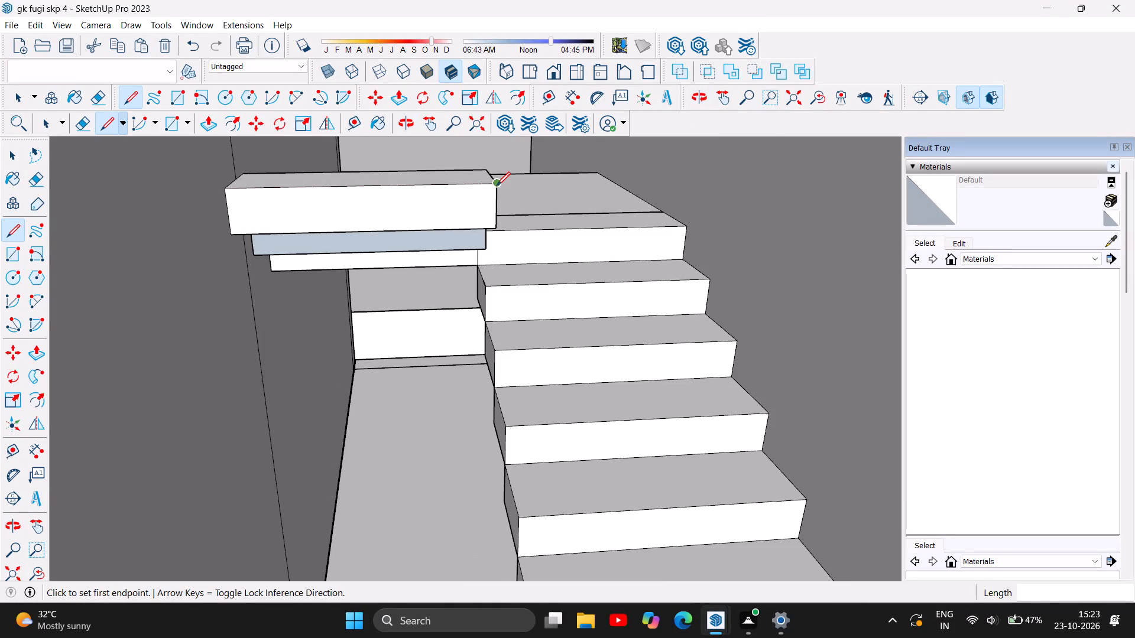
click(497, 185)
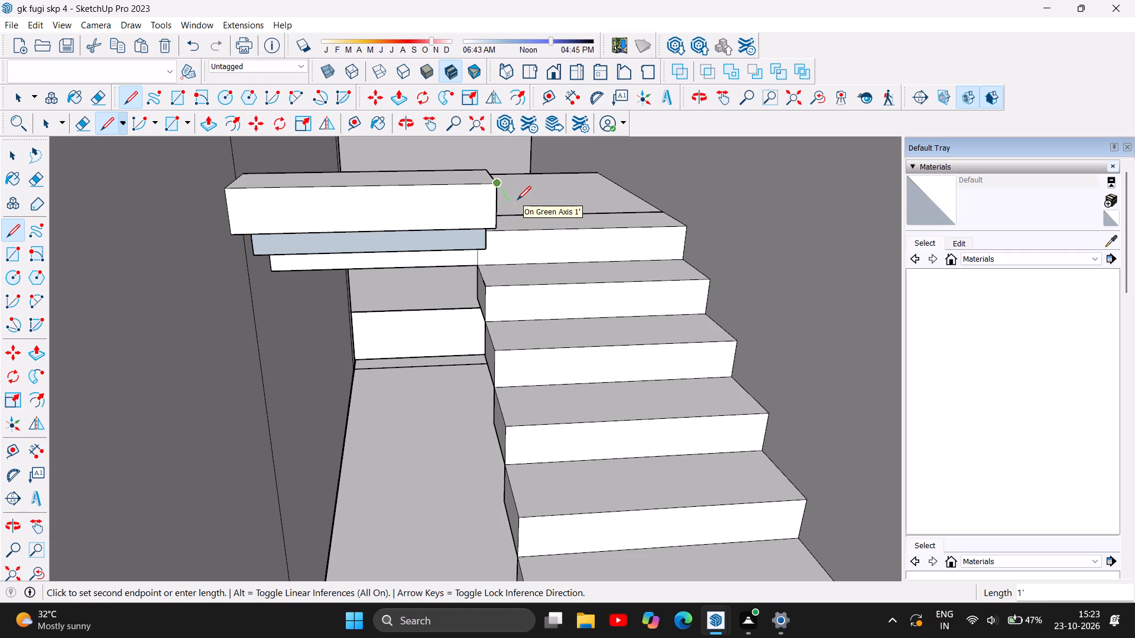
text(1')
key(Return)
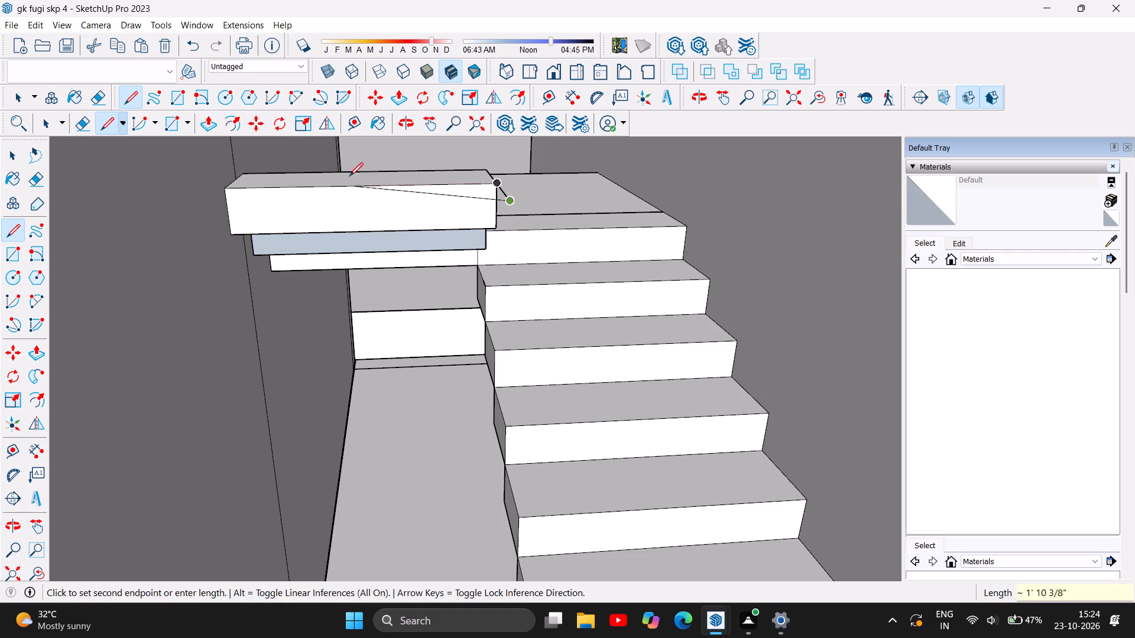
click(202, 210)
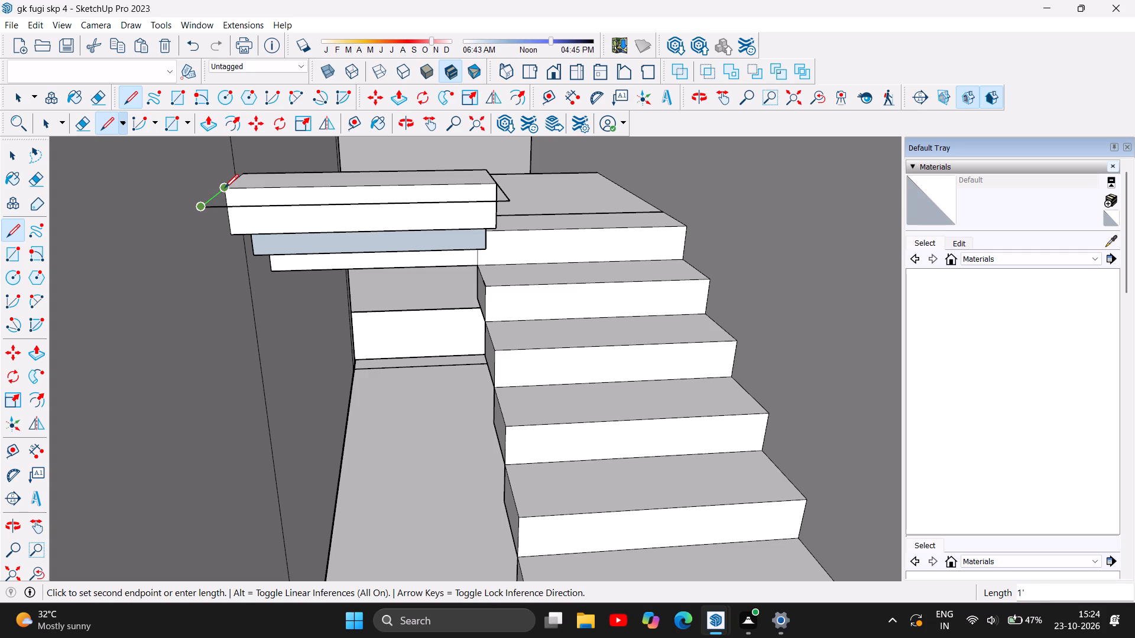
click(225, 188)
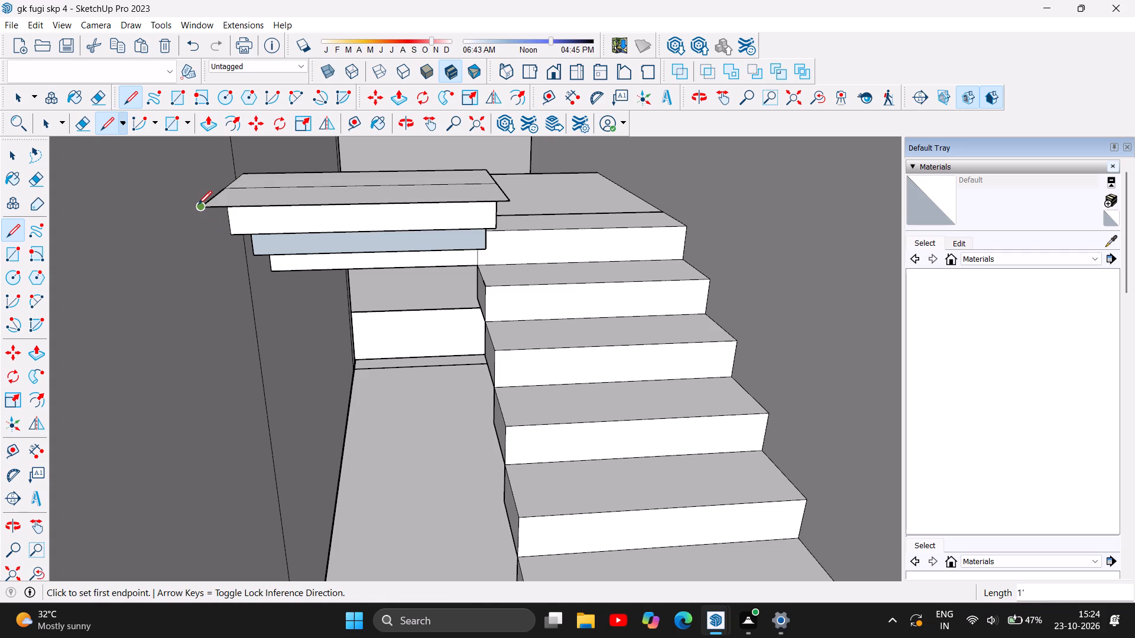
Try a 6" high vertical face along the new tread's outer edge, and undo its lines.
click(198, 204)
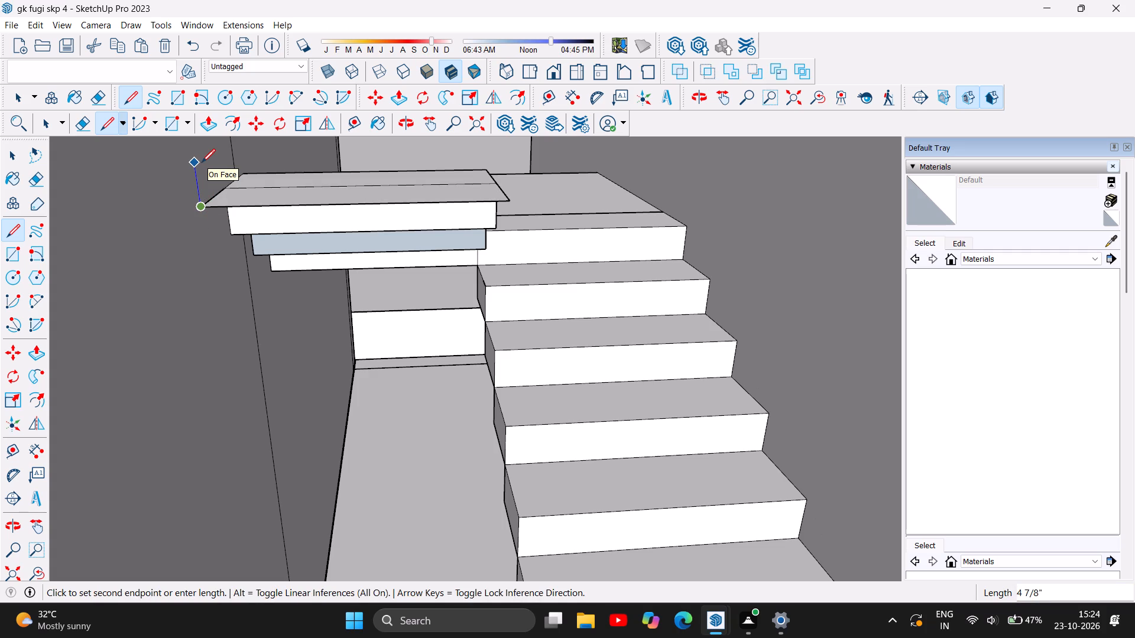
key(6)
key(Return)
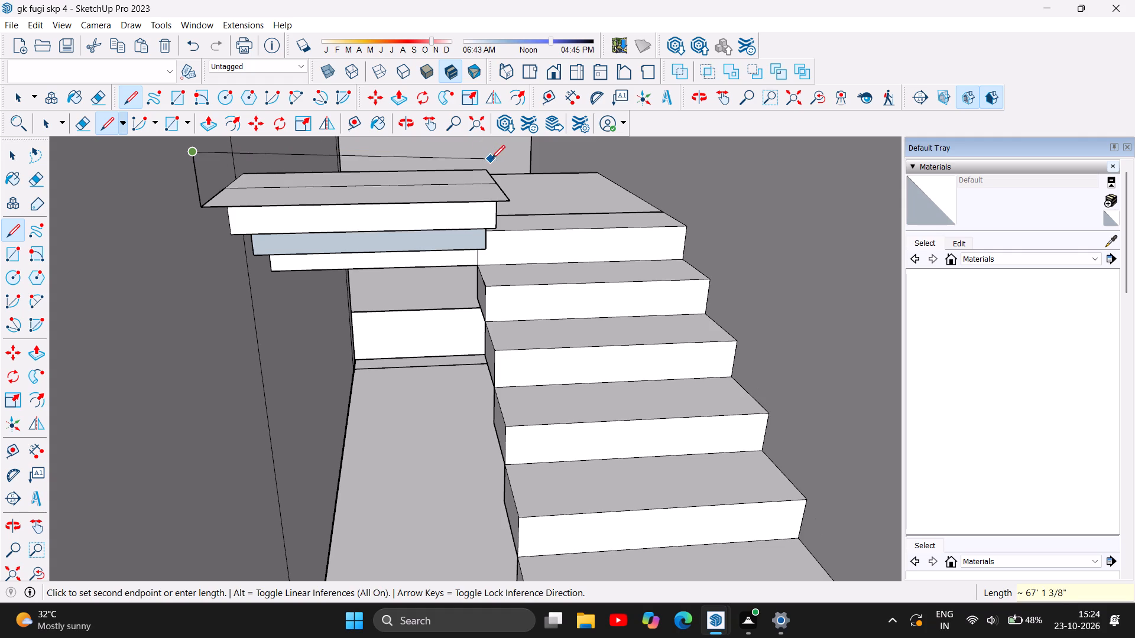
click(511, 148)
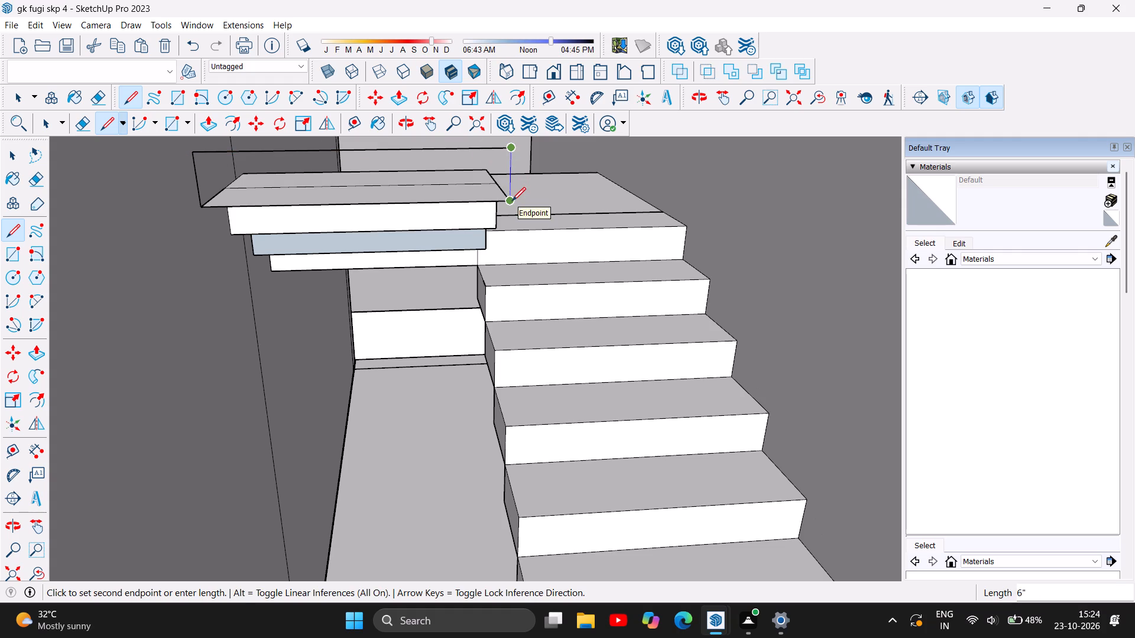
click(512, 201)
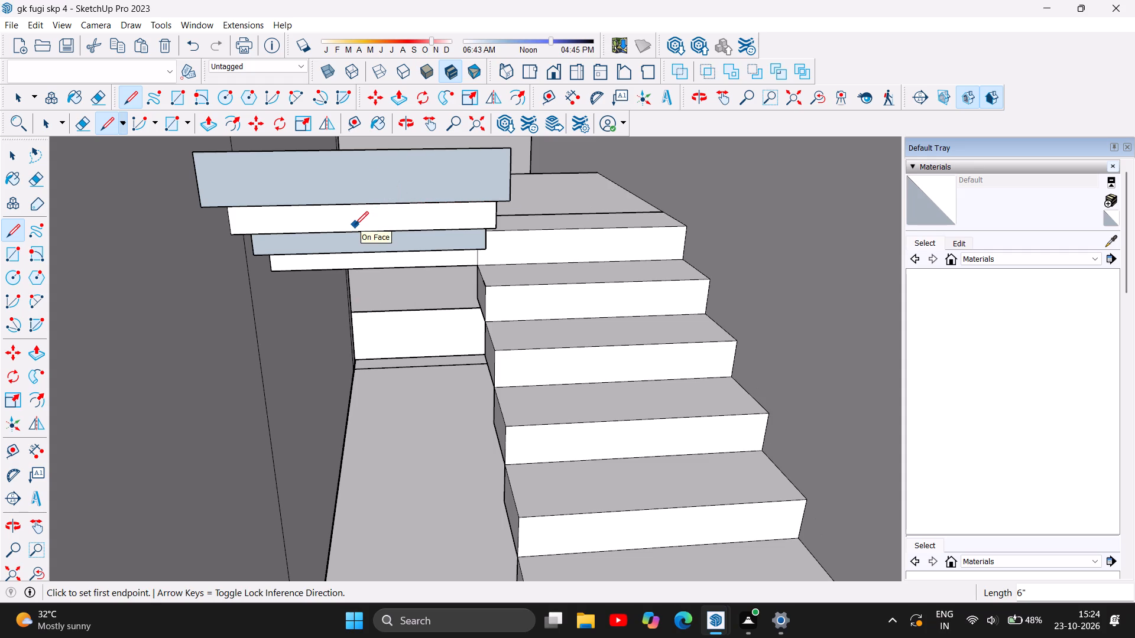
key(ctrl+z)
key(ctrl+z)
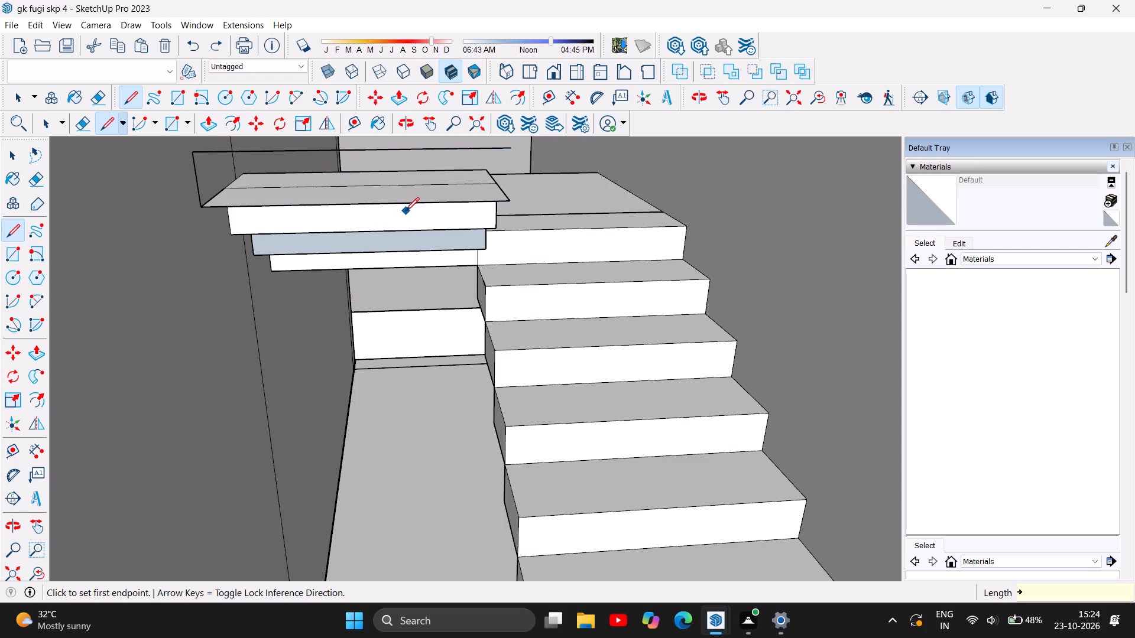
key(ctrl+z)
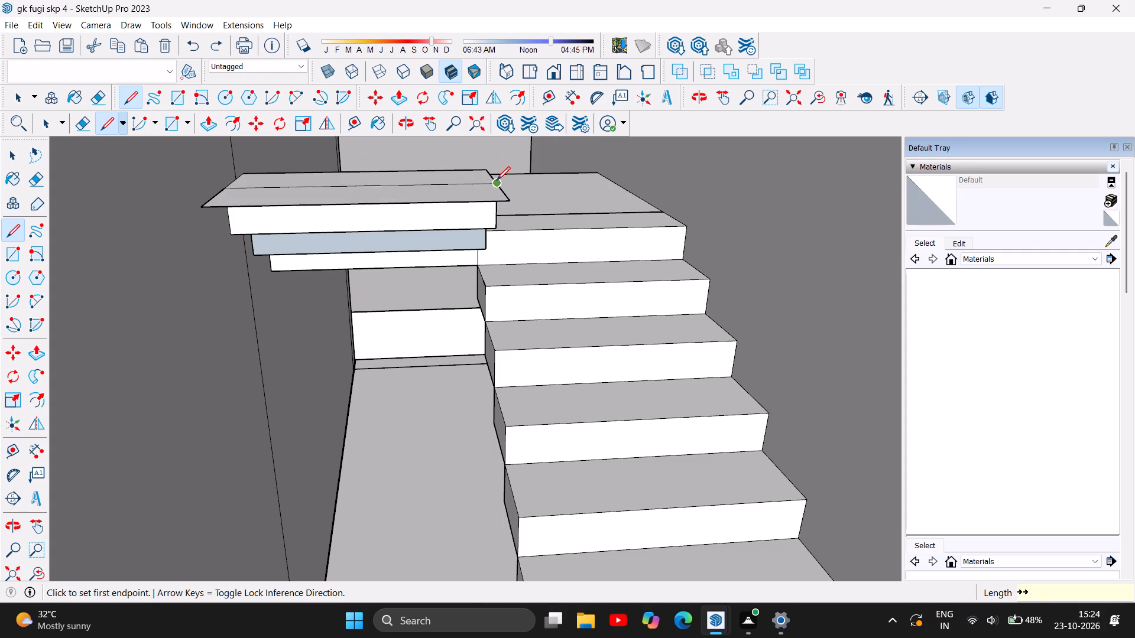
Draw a 6" high riser face, about 2' 11 1/8" wide, upward from the new tread's inner edge.
click(496, 180)
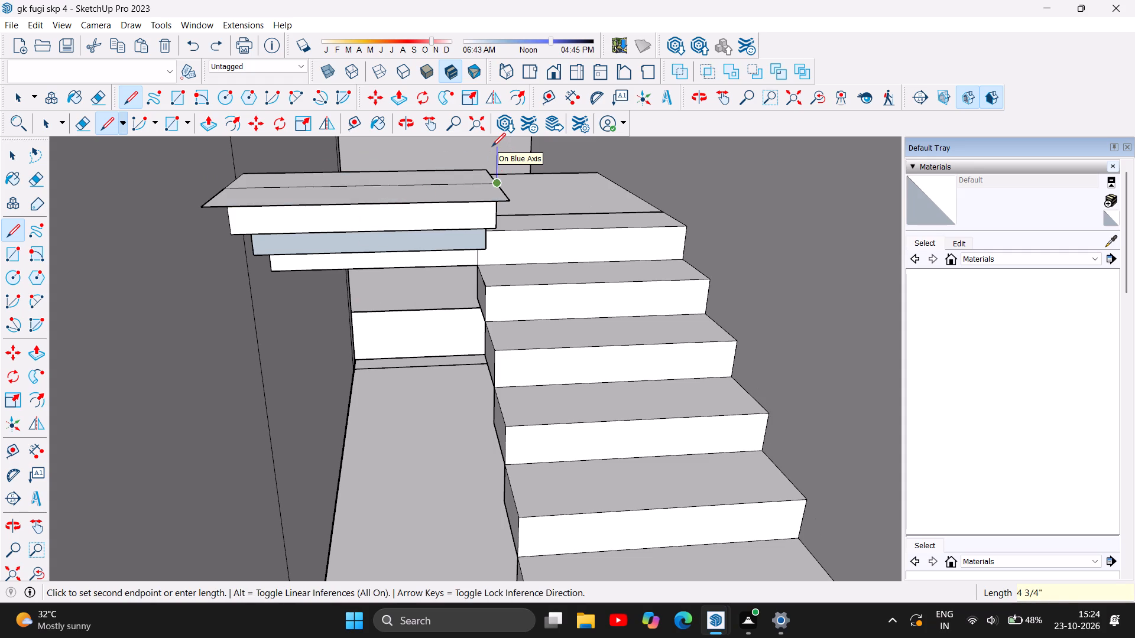
key(6)
key(Return)
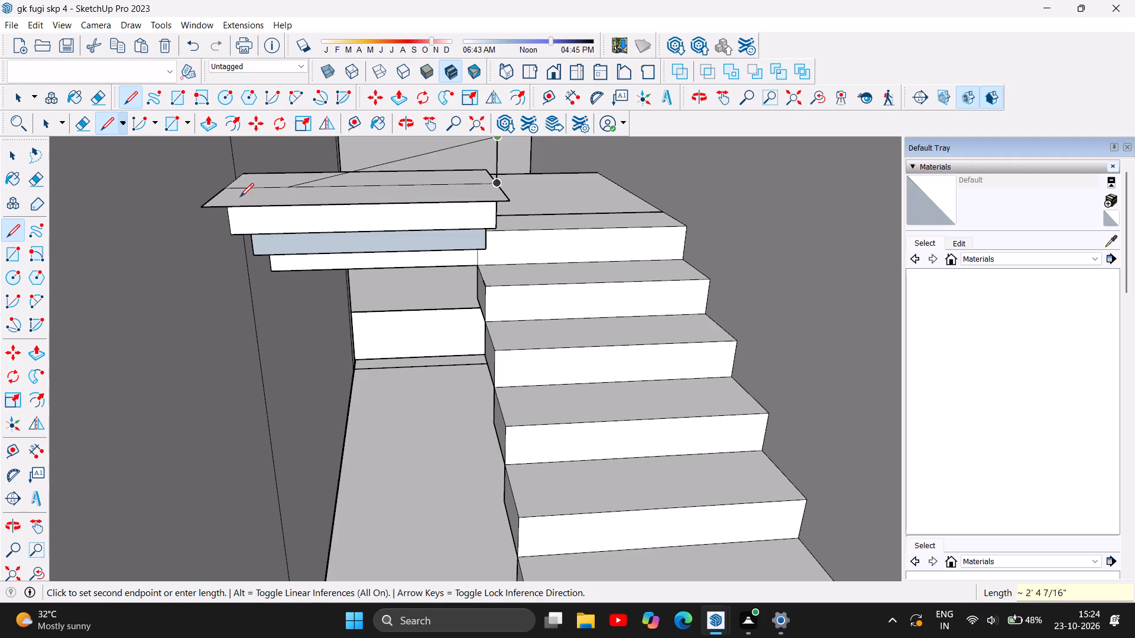
scroll(303, 190, down, 2)
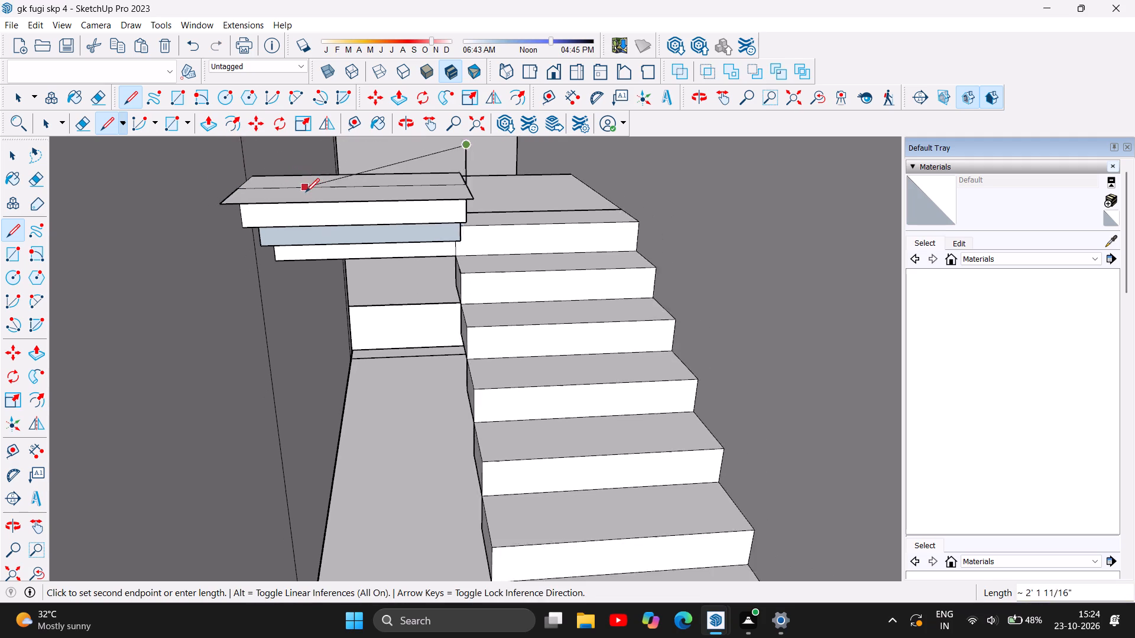
scroll(306, 192, down, 2)
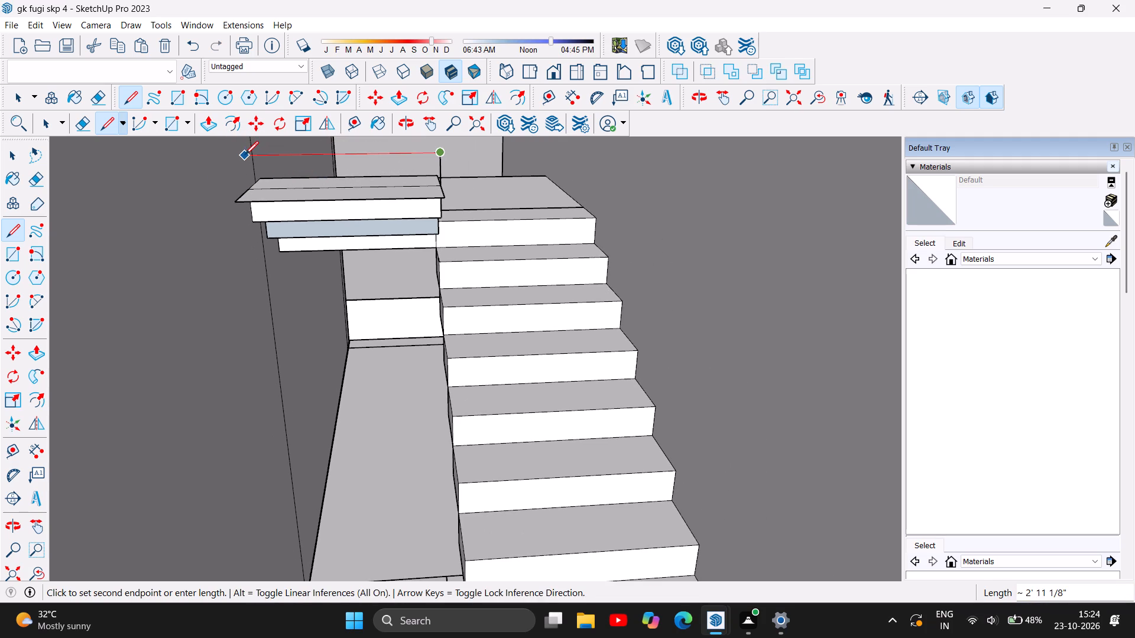
click(245, 155)
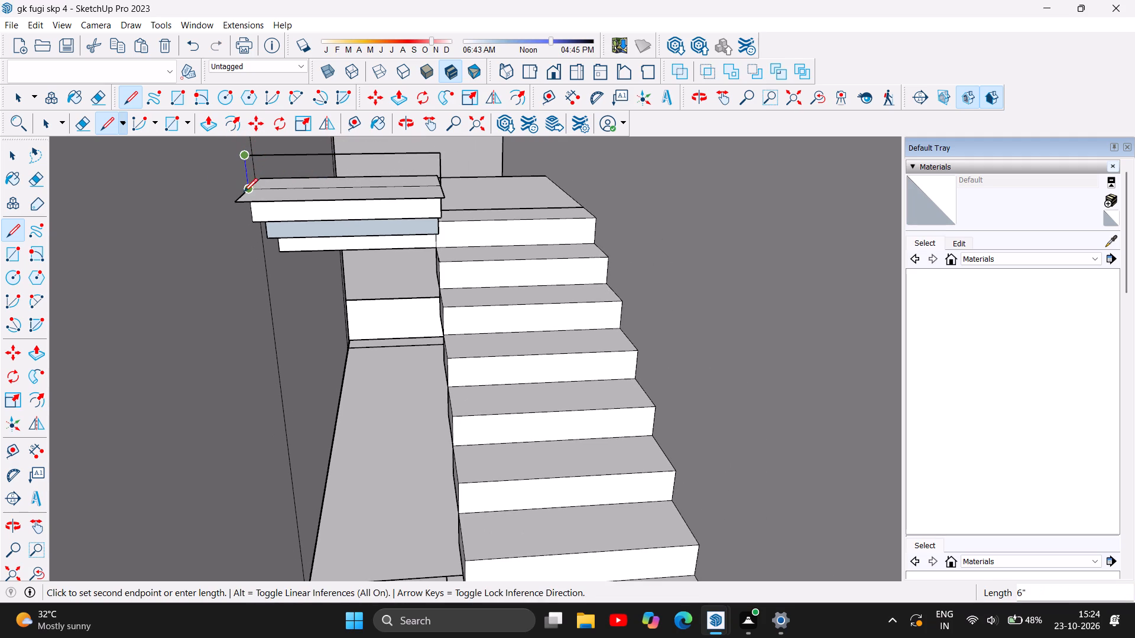
click(245, 192)
Draw the end faces at both sides of the new tread, each 6" high and 1' deep, joining the riser's top corners.
click(236, 203)
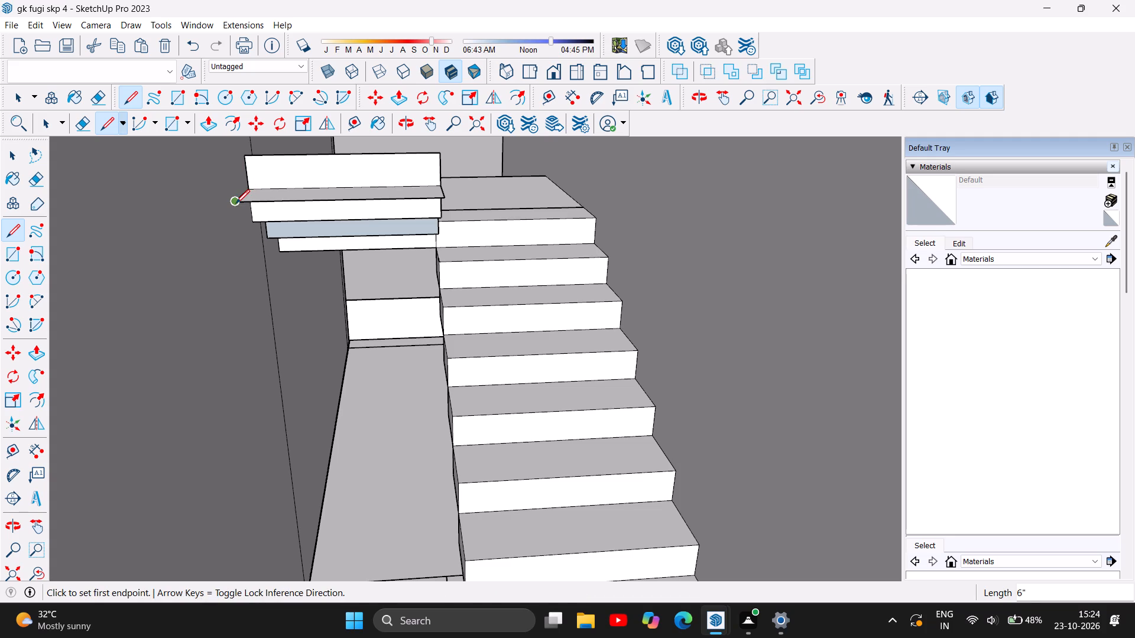
click(231, 162)
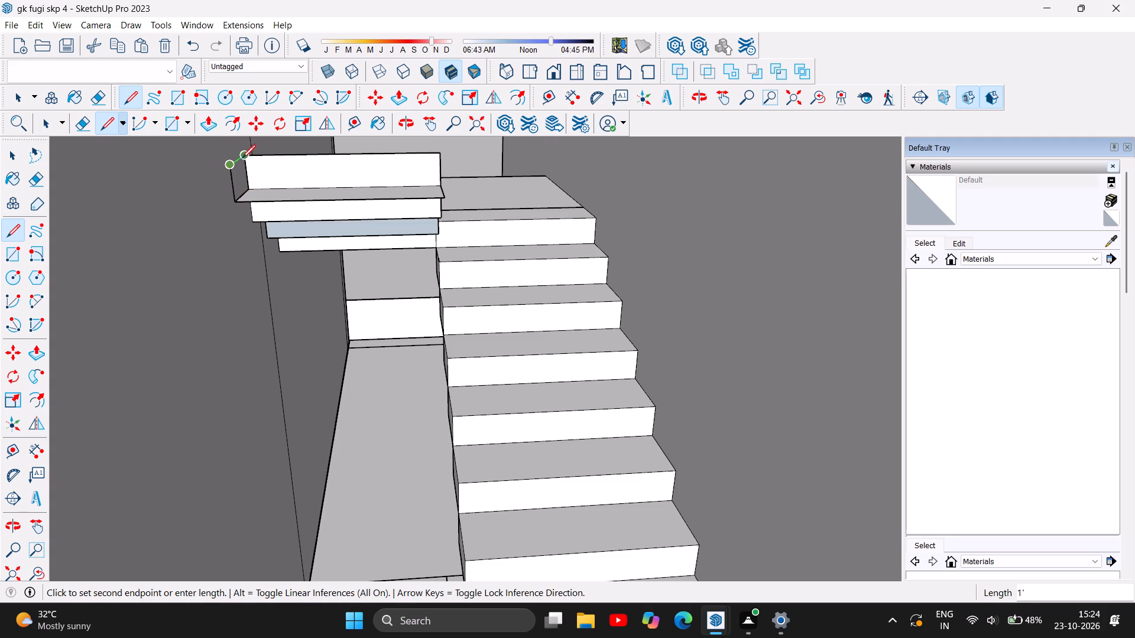
click(245, 156)
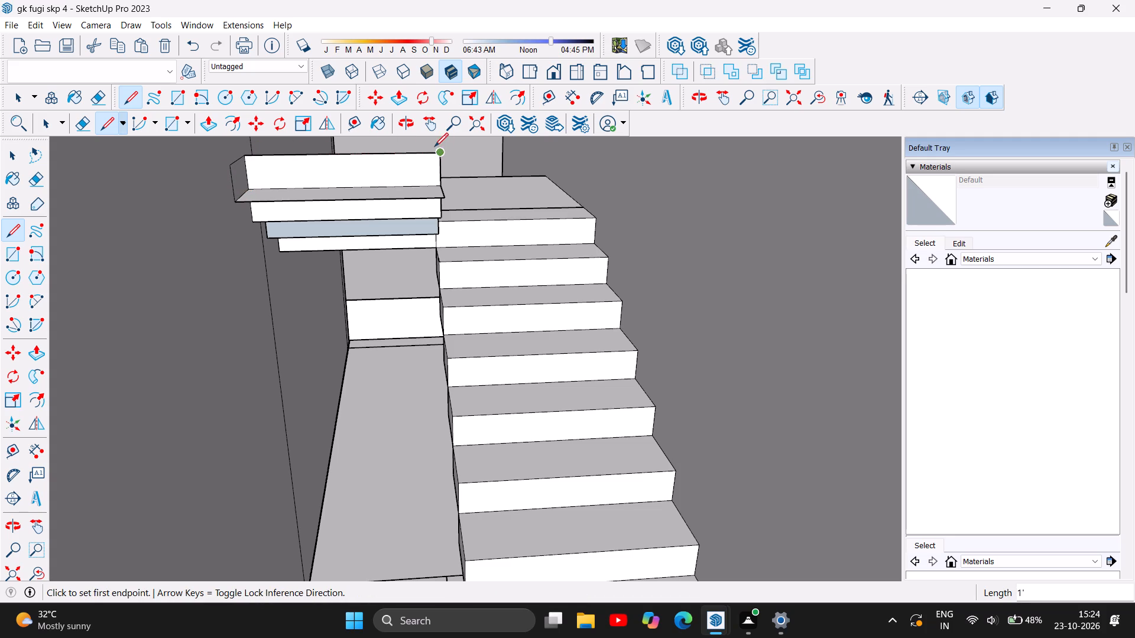
click(439, 151)
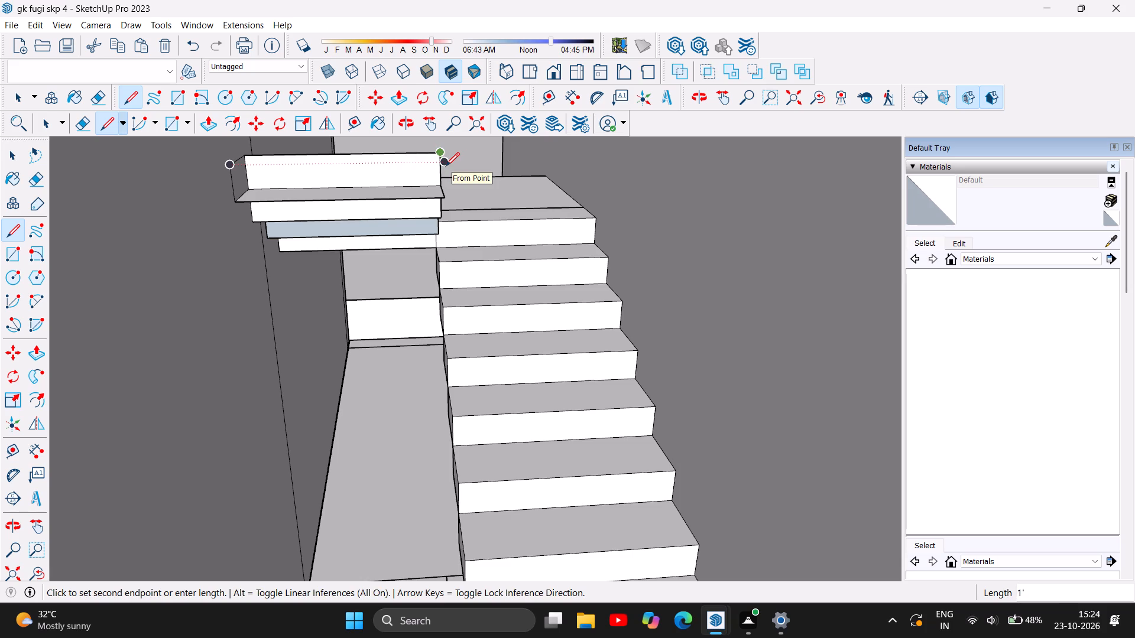
click(446, 166)
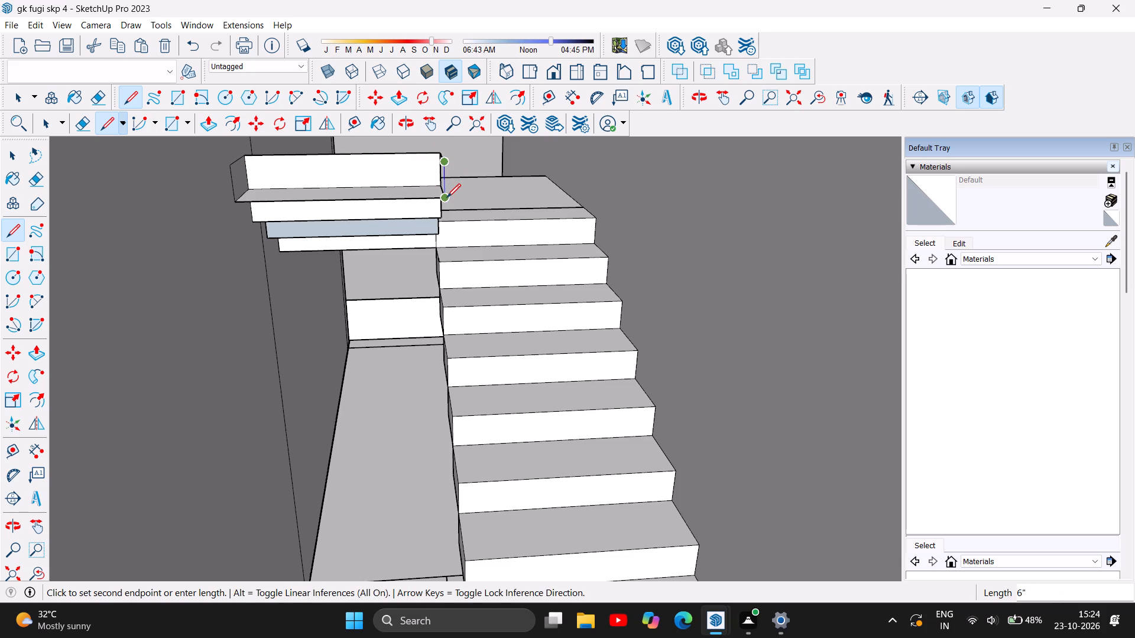
click(447, 197)
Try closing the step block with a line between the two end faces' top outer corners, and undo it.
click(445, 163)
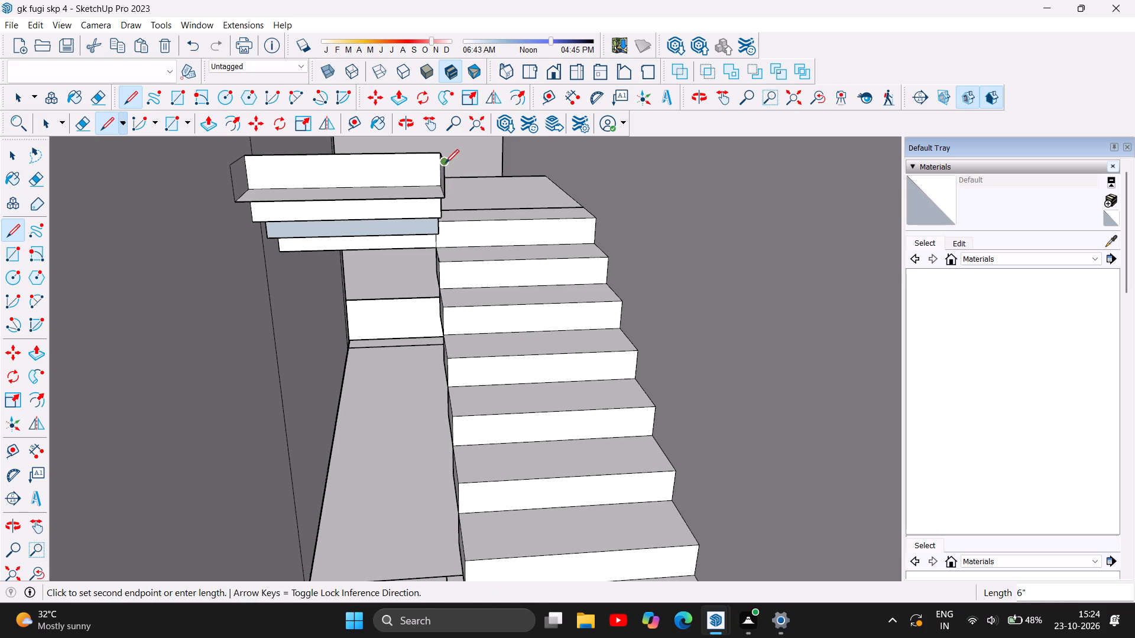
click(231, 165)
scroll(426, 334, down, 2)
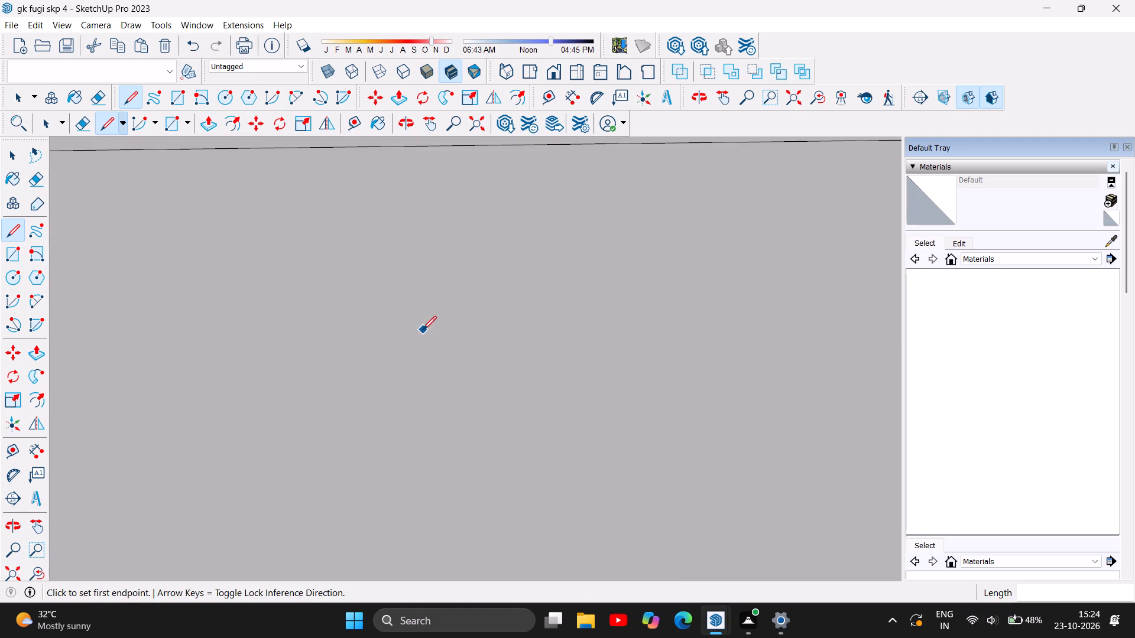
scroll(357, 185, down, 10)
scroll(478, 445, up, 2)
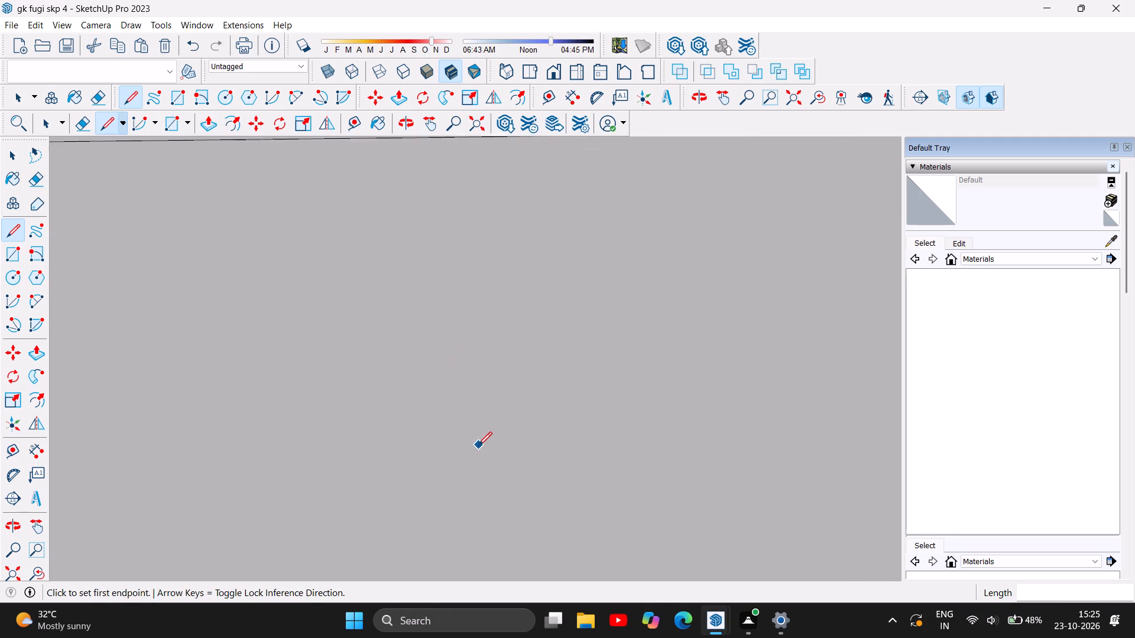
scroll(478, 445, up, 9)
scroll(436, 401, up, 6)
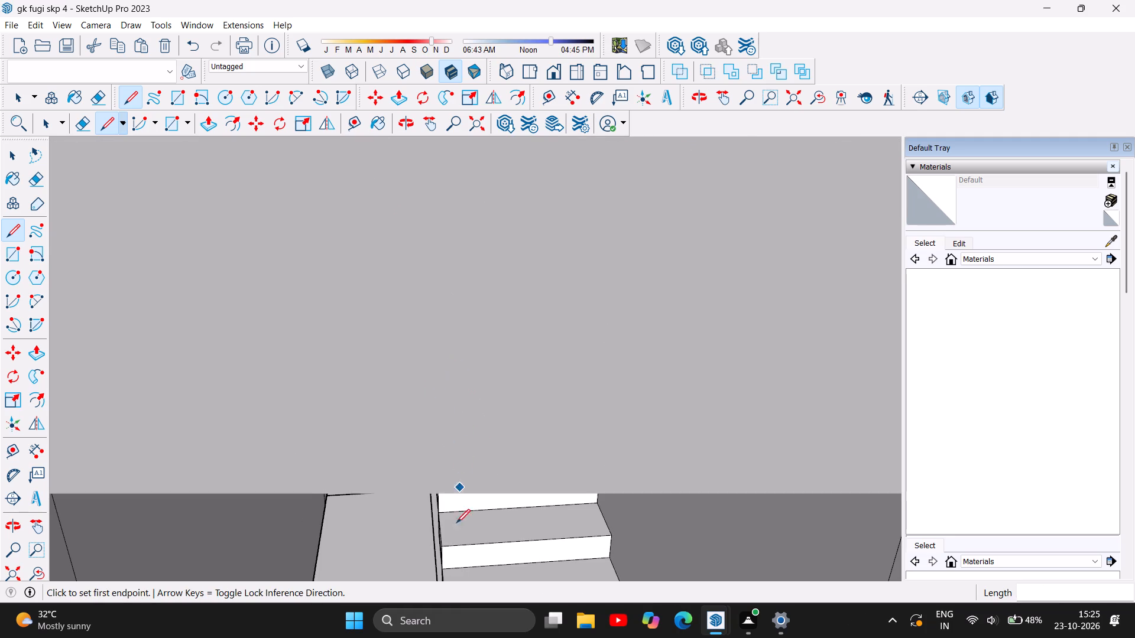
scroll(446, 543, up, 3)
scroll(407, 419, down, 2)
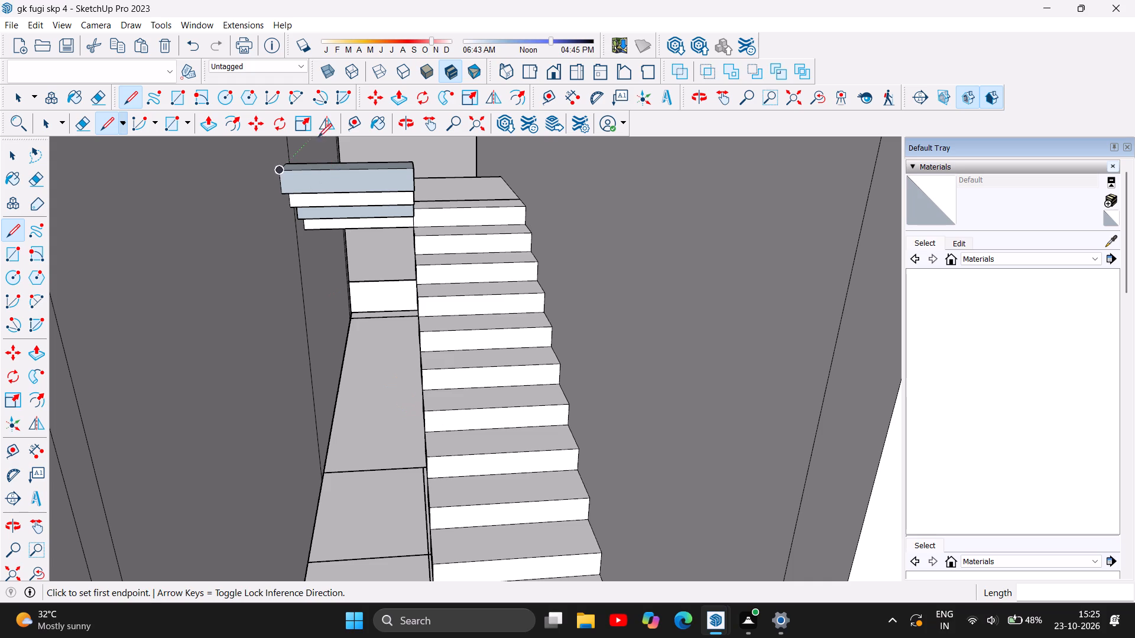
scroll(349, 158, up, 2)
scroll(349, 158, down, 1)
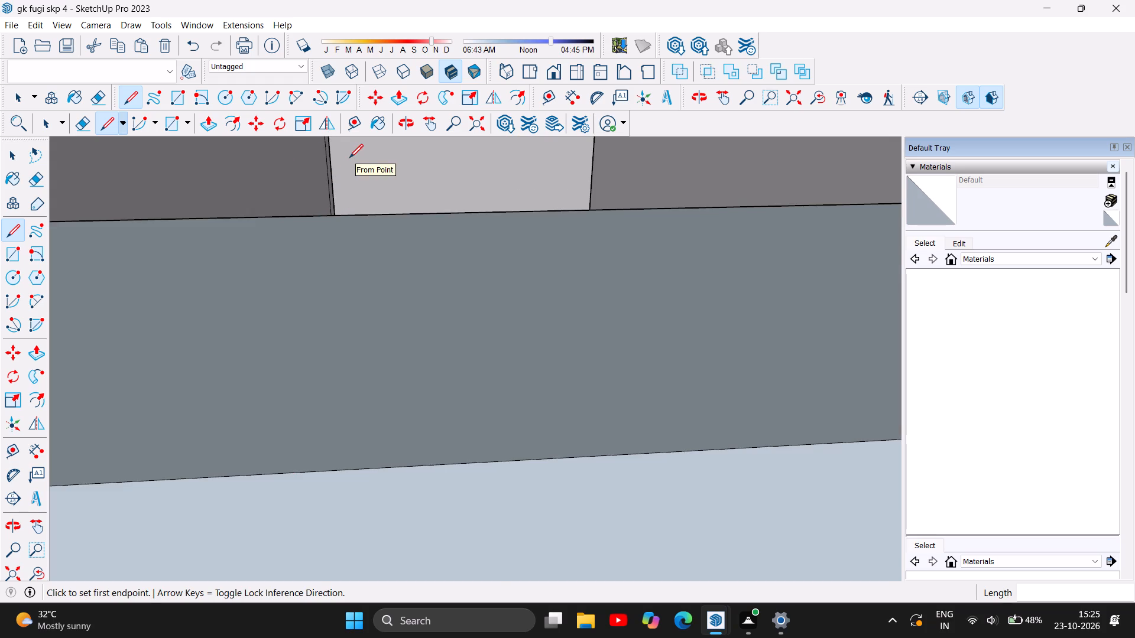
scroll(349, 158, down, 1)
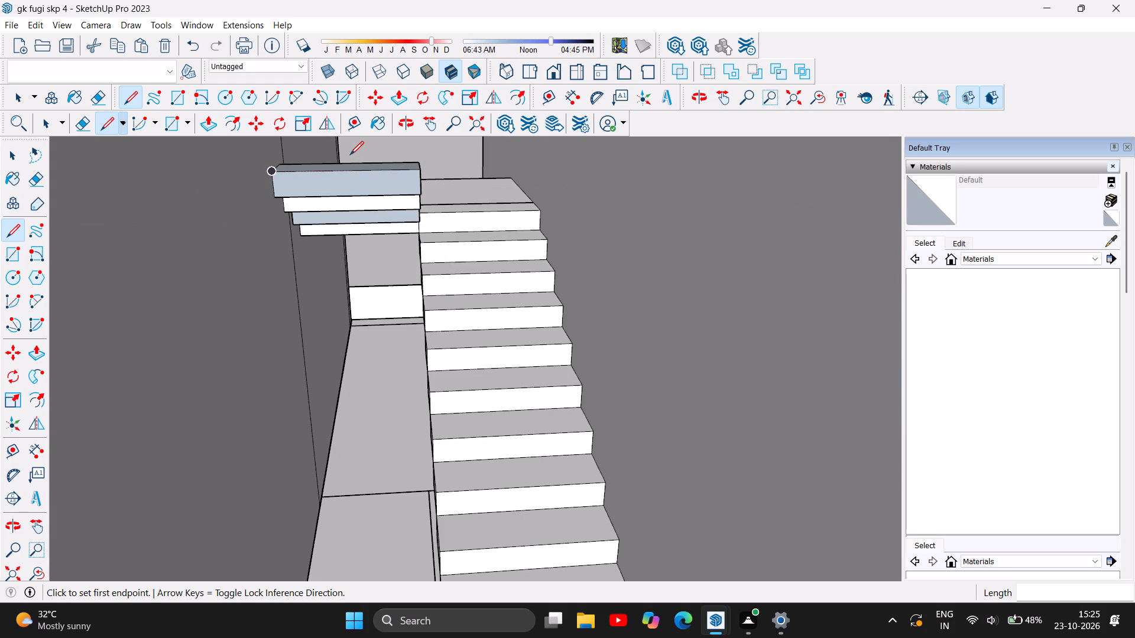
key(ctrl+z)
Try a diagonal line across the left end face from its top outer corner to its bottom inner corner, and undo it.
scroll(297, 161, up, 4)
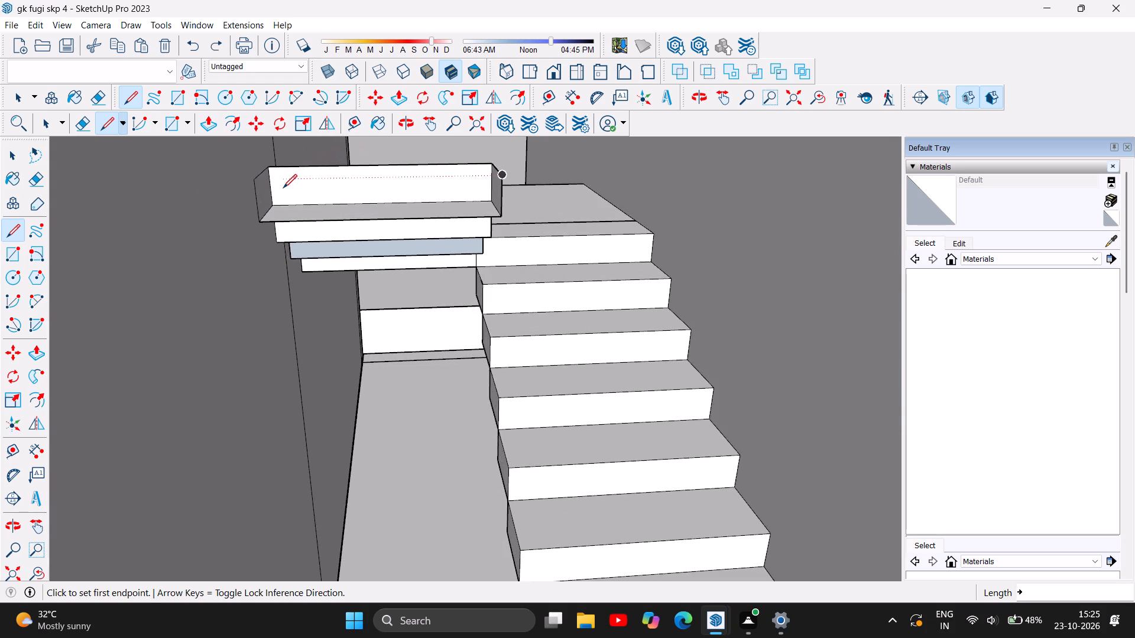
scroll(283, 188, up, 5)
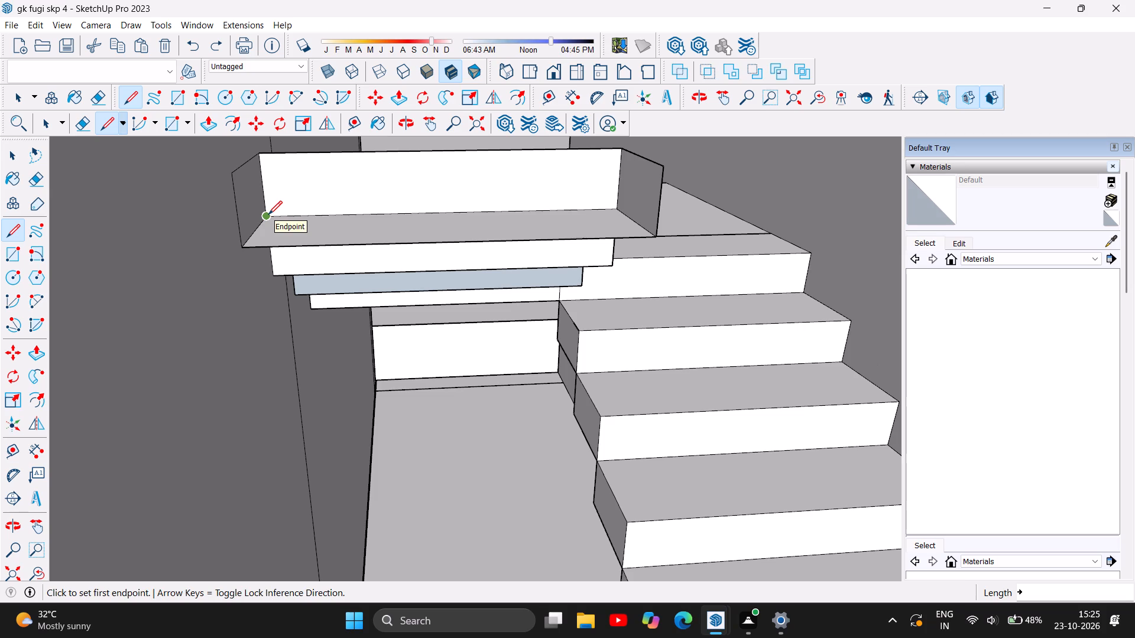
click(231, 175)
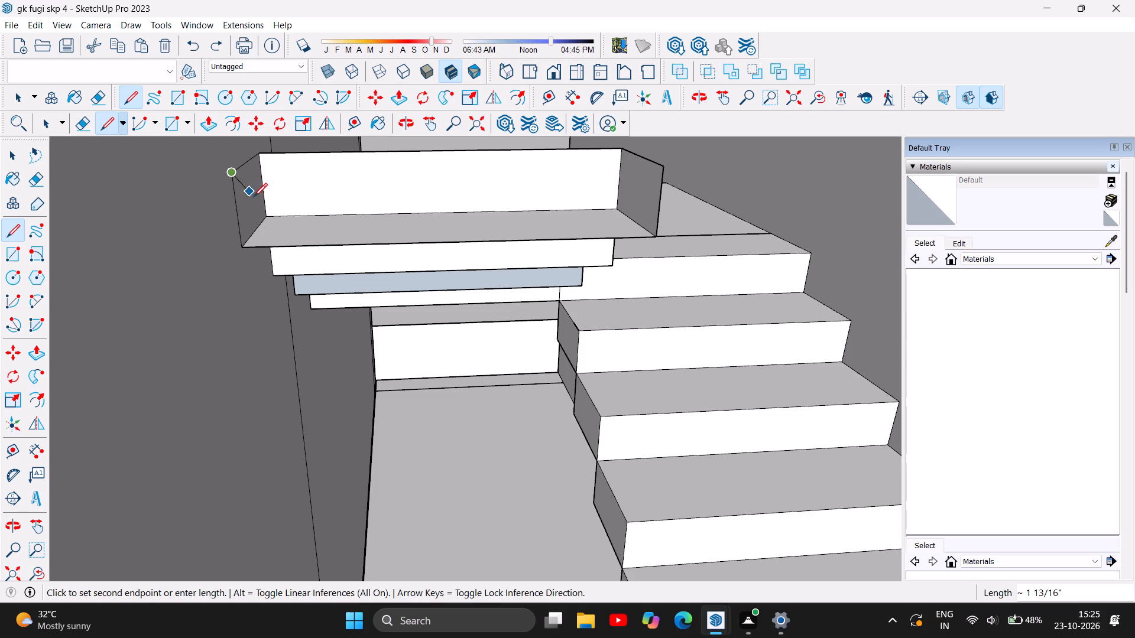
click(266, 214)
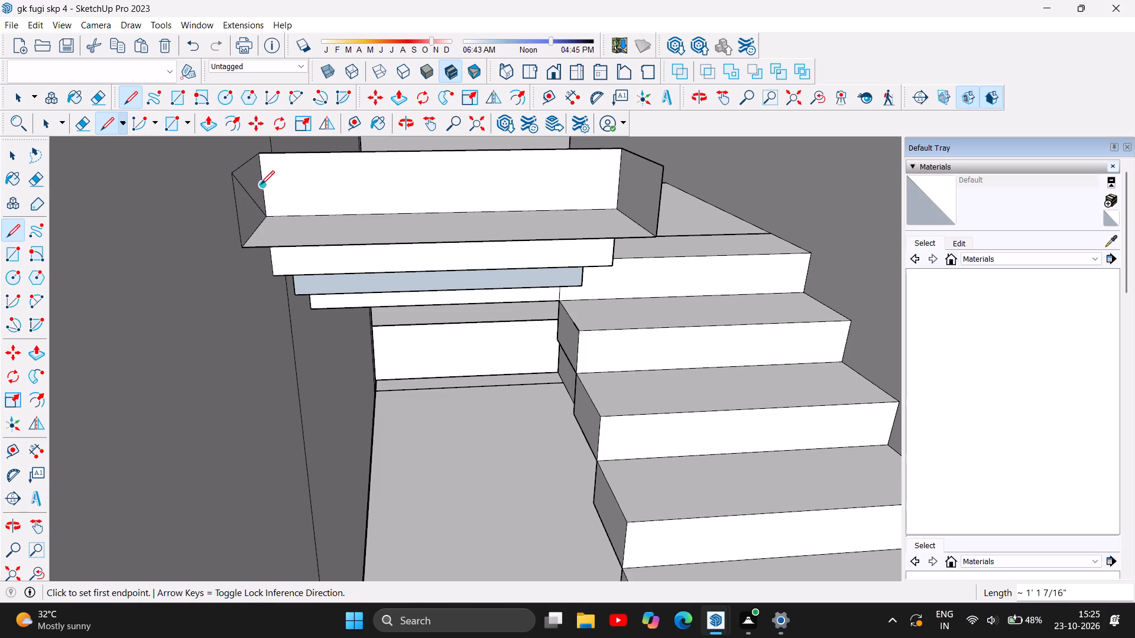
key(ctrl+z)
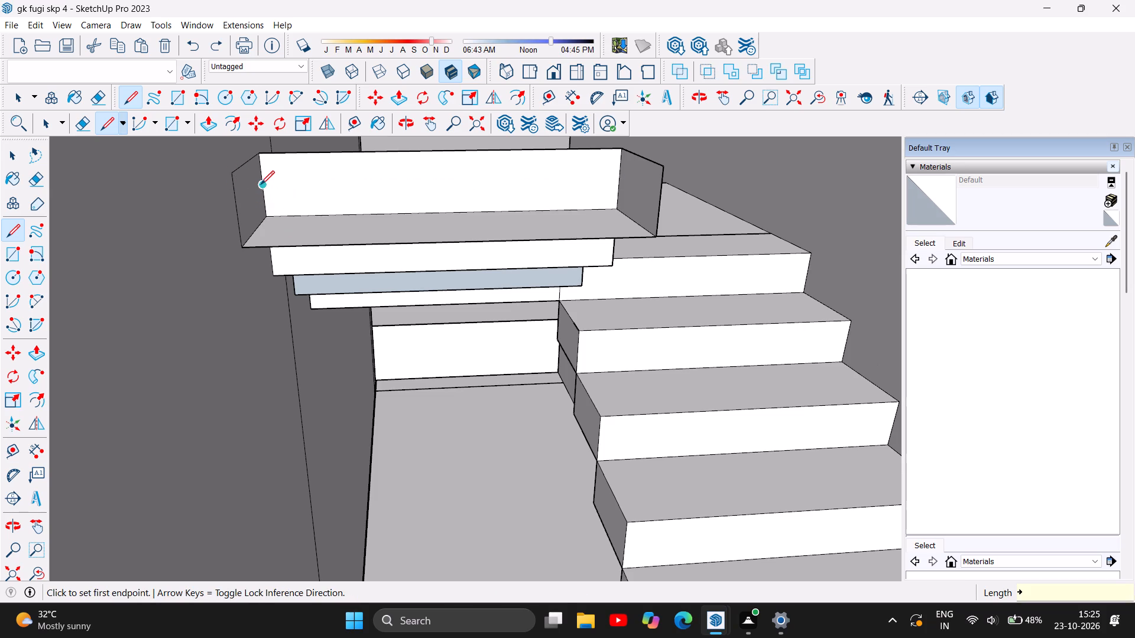
Retrace the left end face's top and bottom edges, each 1' long, between its inner and outer corners.
scroll(277, 159, up, 3)
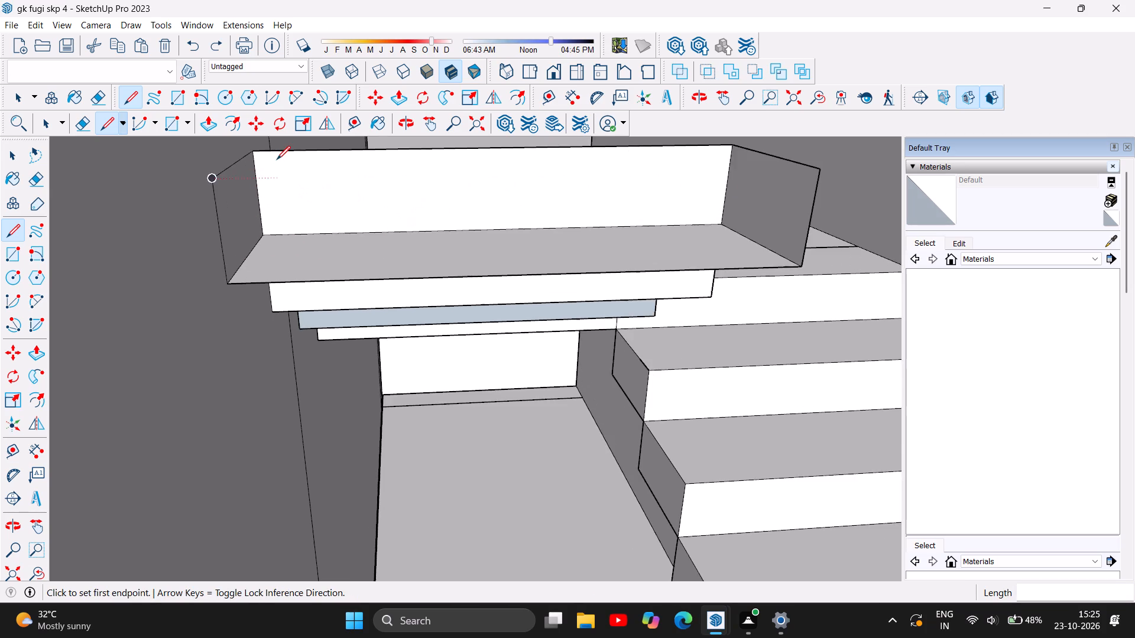
scroll(277, 159, up, 3)
click(247, 144)
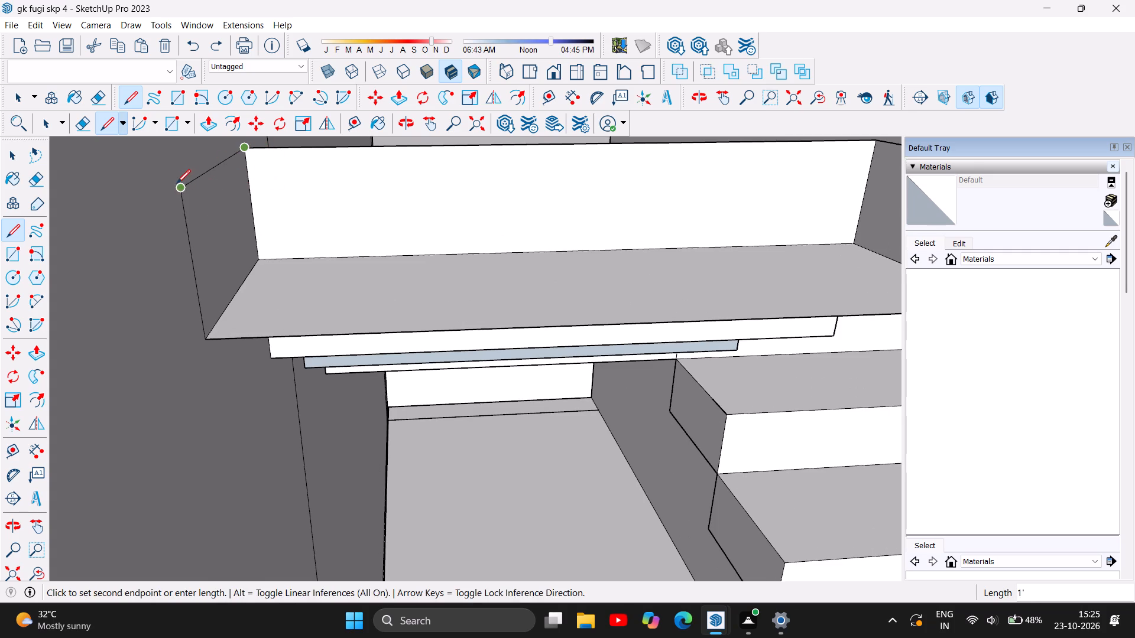
click(178, 192)
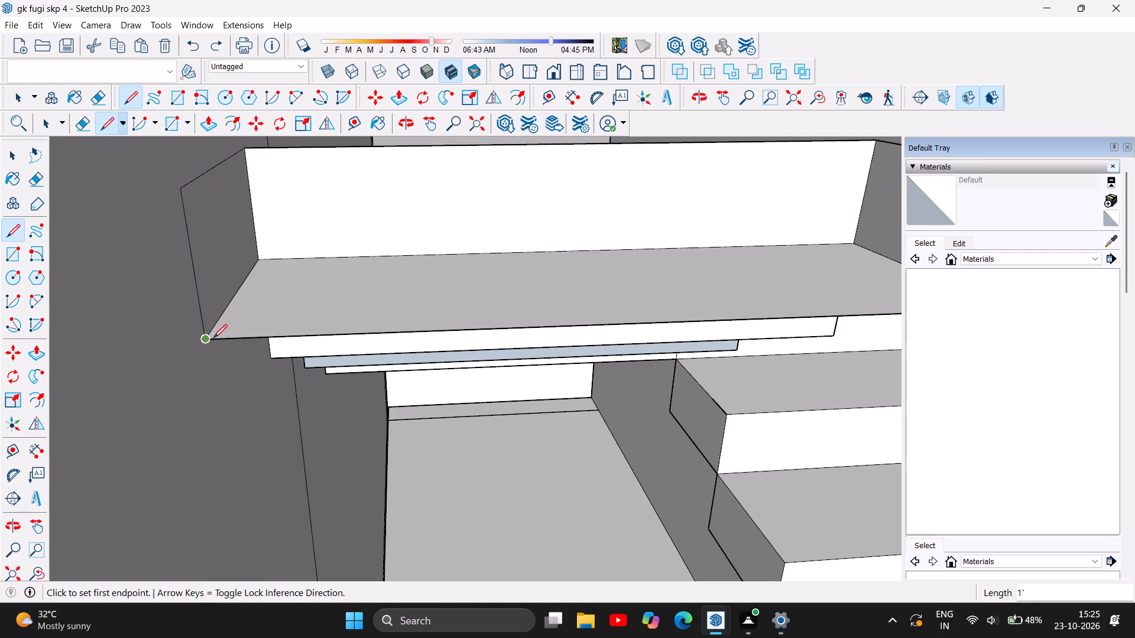
click(213, 338)
click(261, 260)
Close the step block's front and top with a line about 2' 11 1/8" long joining the end faces' top outer corners.
scroll(153, 254, down, 3)
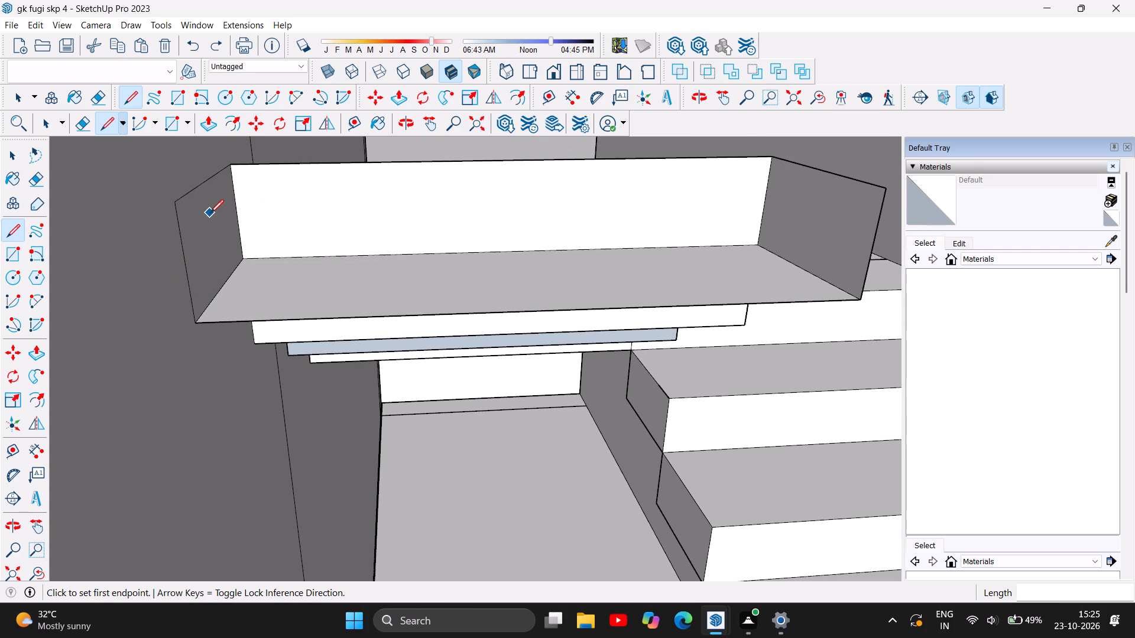
click(174, 206)
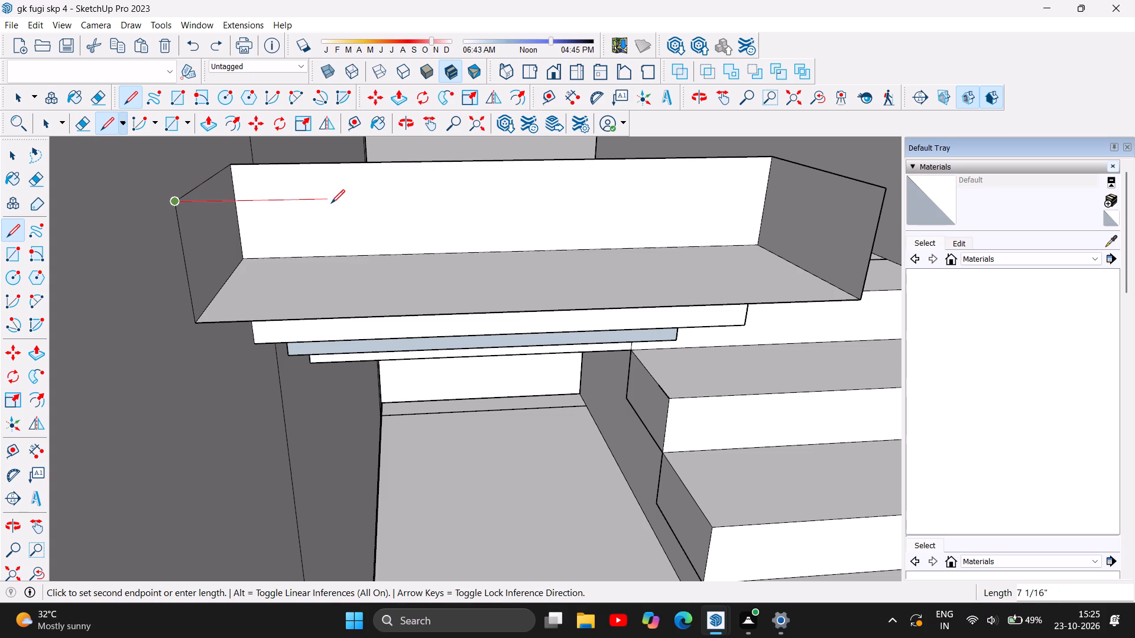
scroll(331, 203, down, 4)
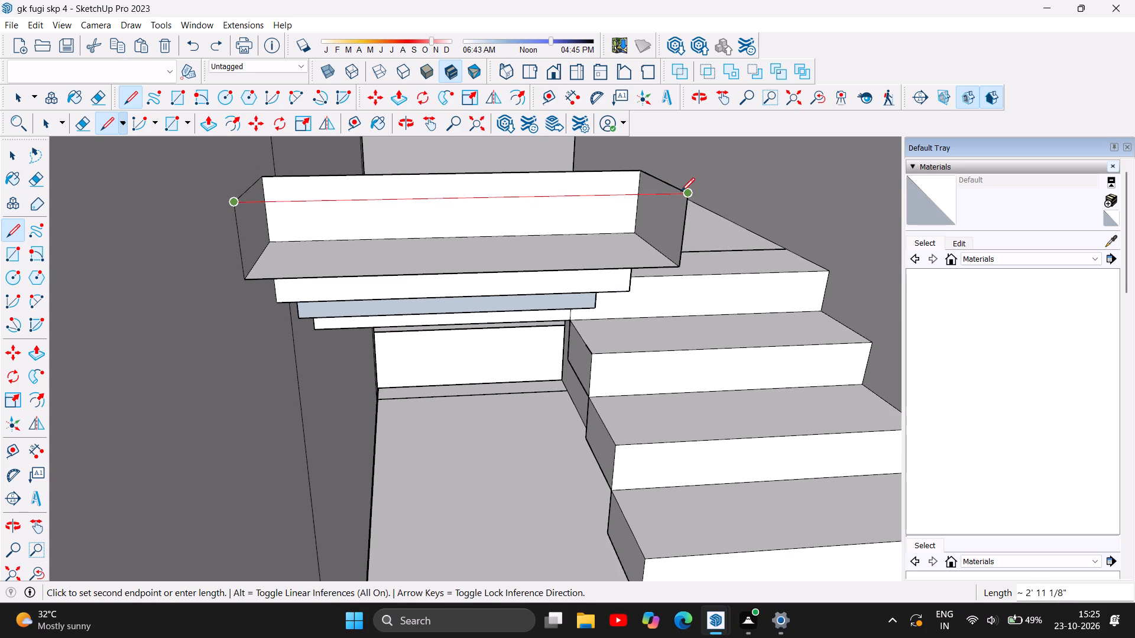
click(688, 196)
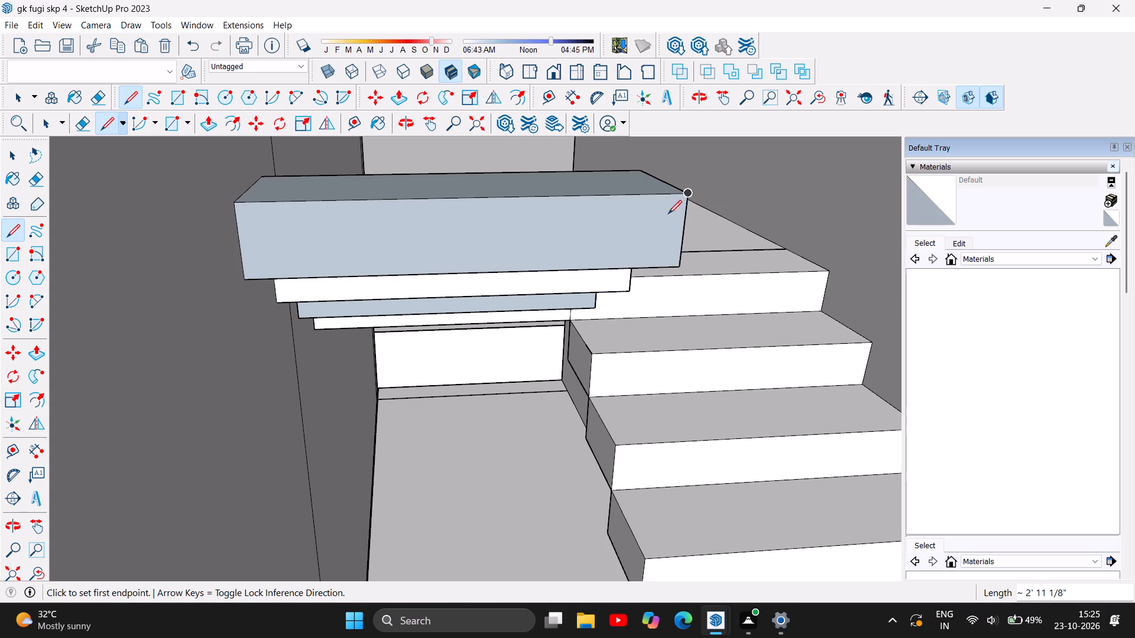
Draw a 6" high riser face upward from the block's front top edge, spanning the block's full width.
scroll(531, 303, down, 2)
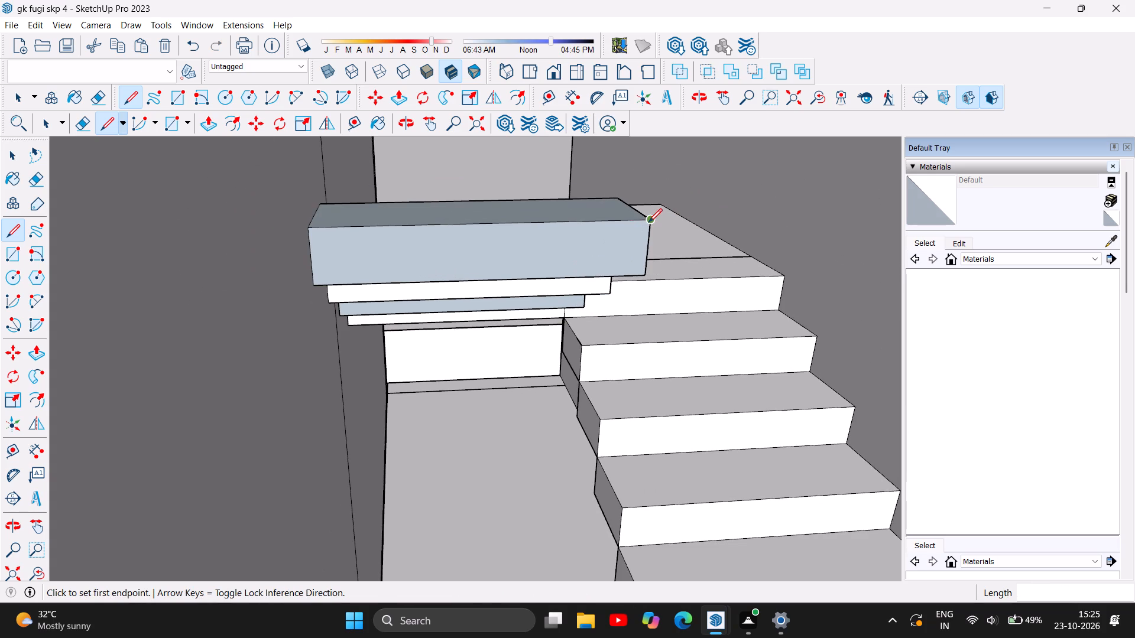
click(648, 222)
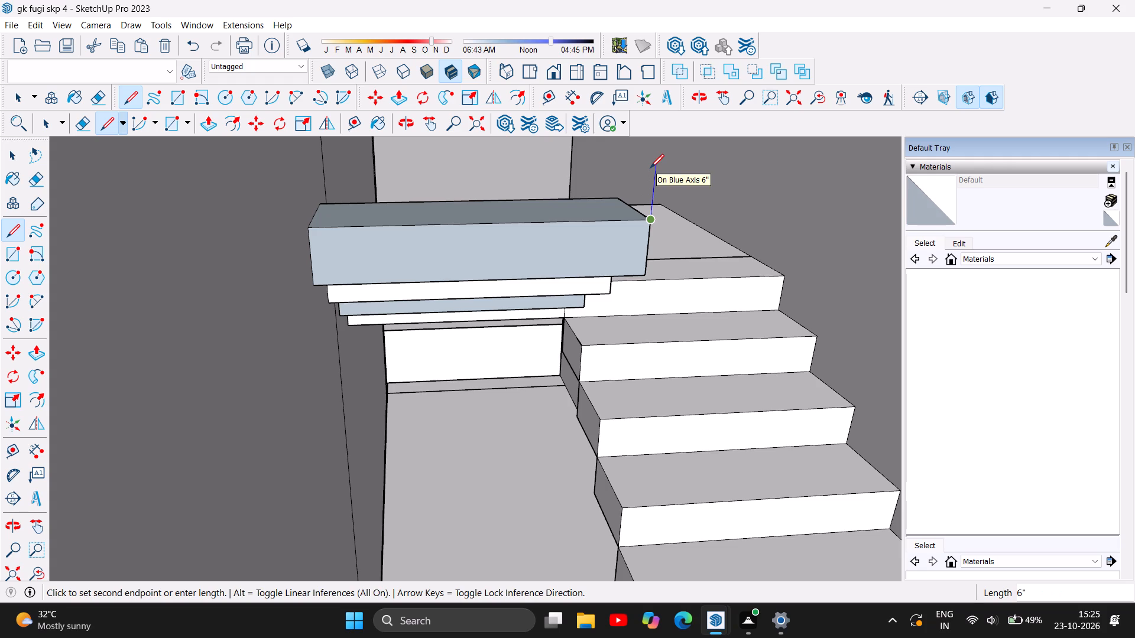
key(6)
key(Return)
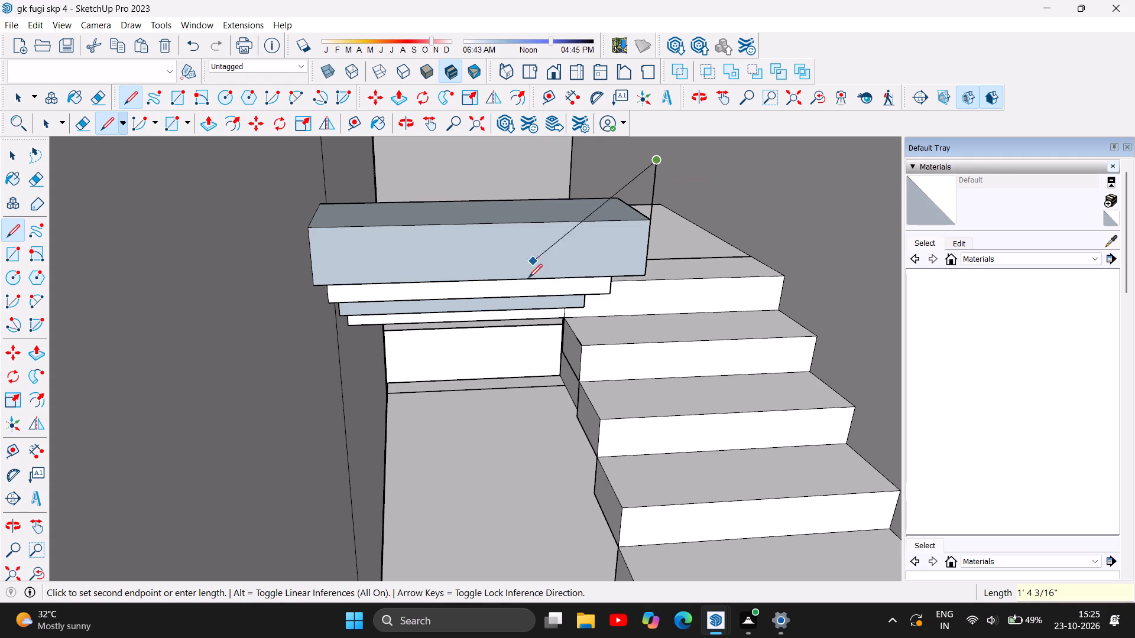
click(297, 168)
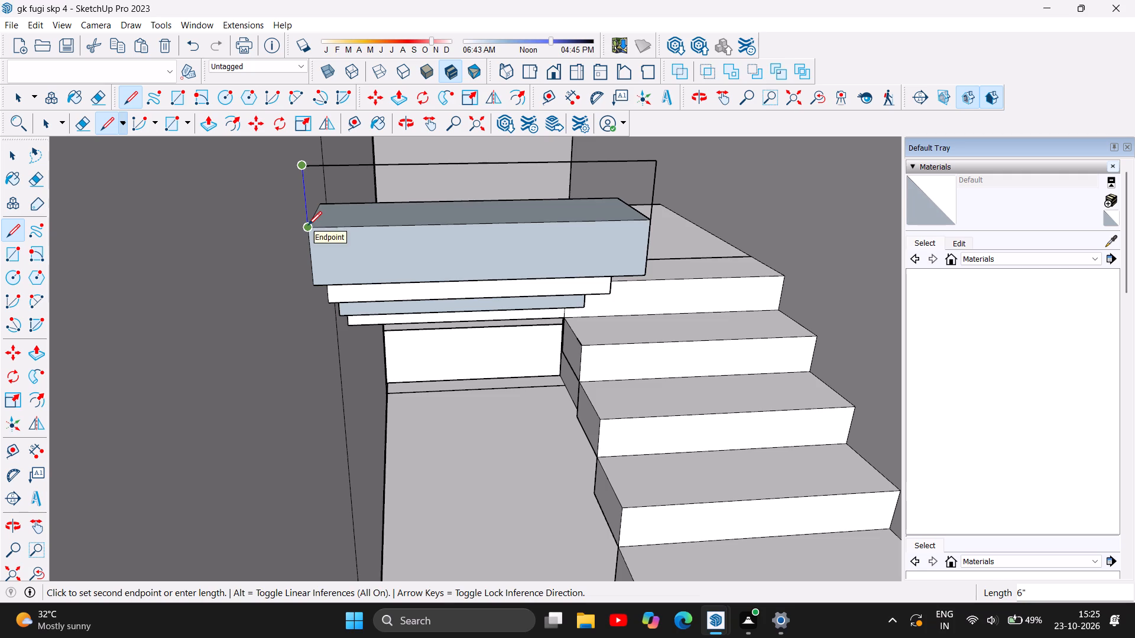
click(308, 225)
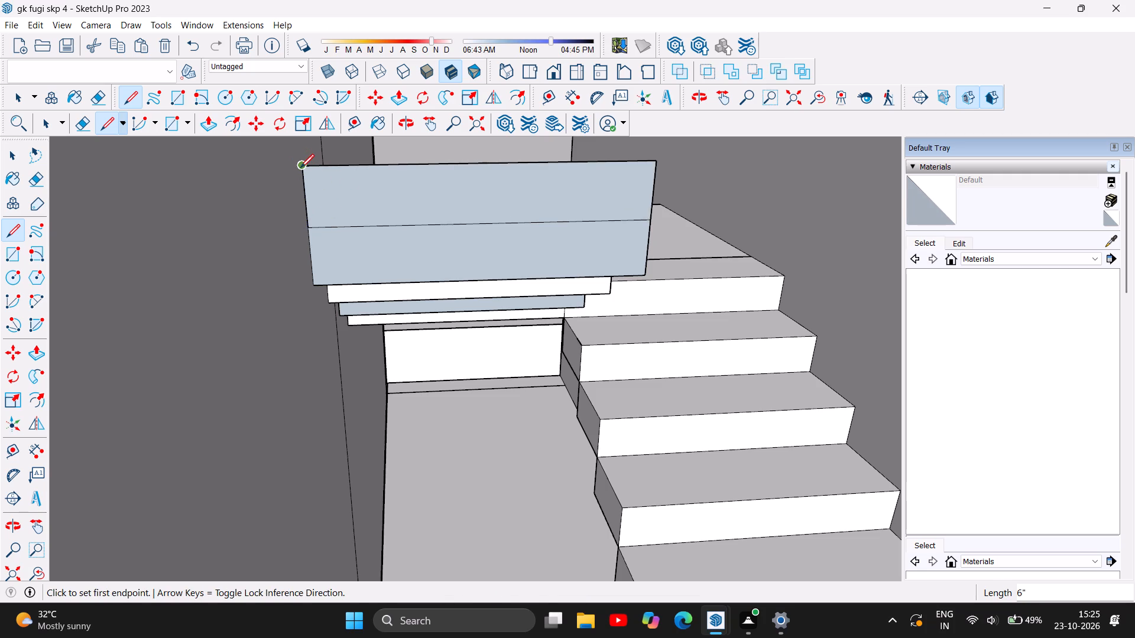
Outline the left end of the next step, extending 1' outward from the riser's top corner, 6" down, and 1' back to its bottom corner.
click(300, 168)
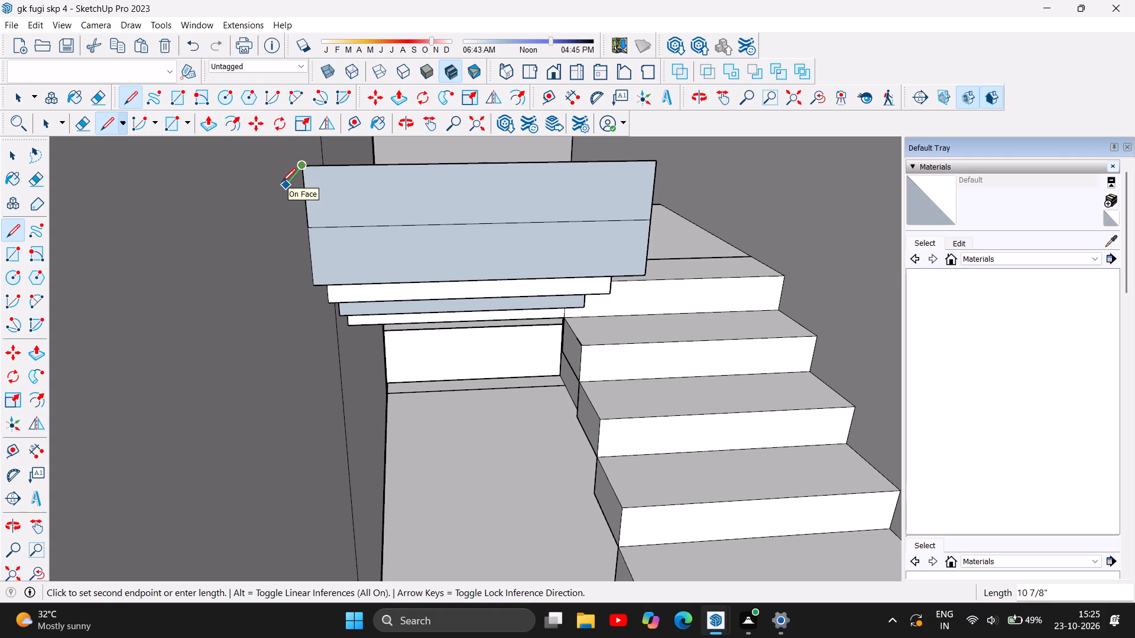
text(1')
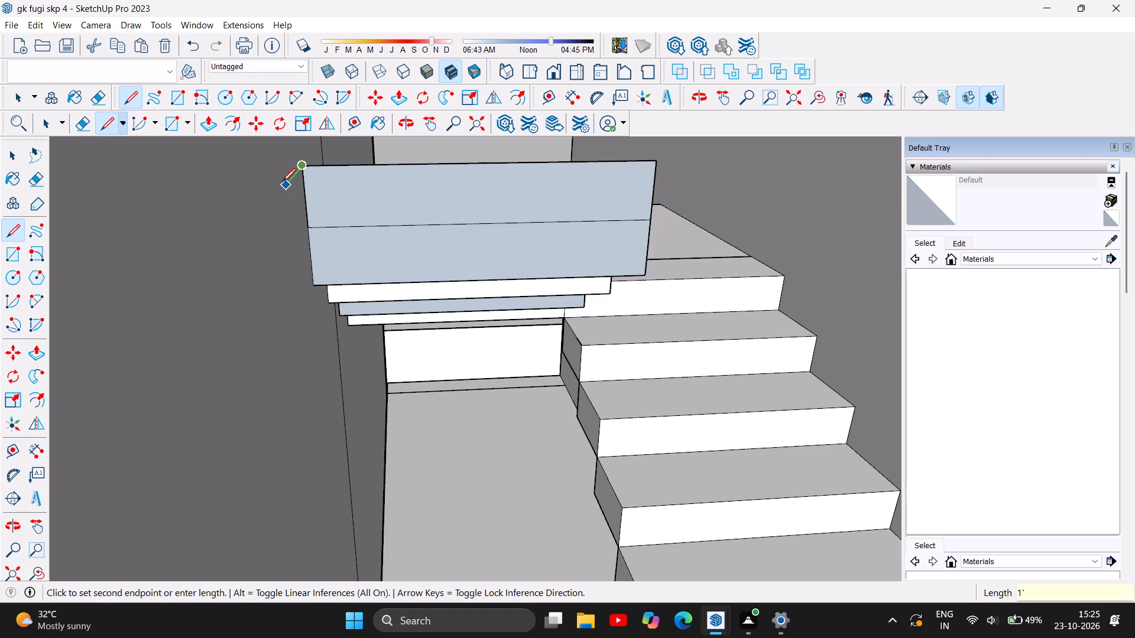
key(Return)
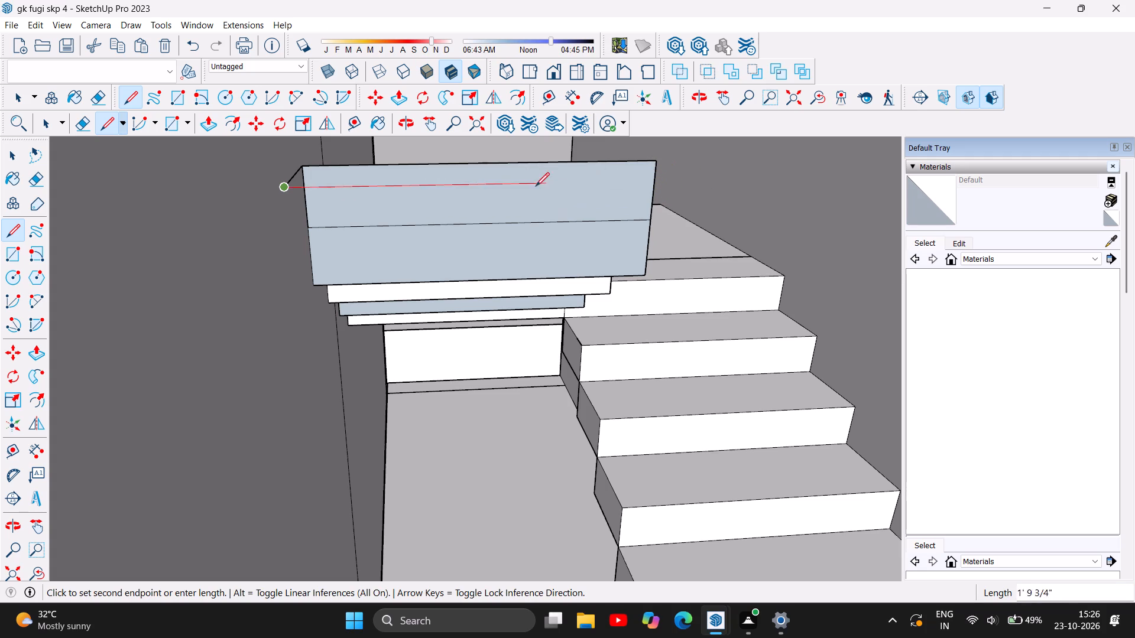
key(Escape)
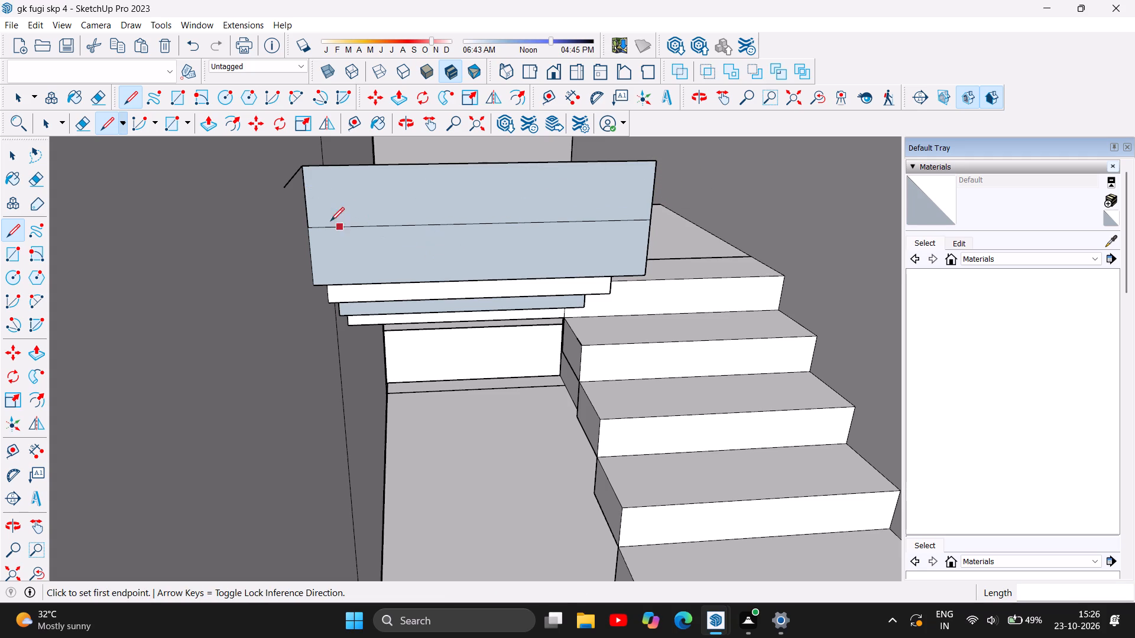
click(281, 187)
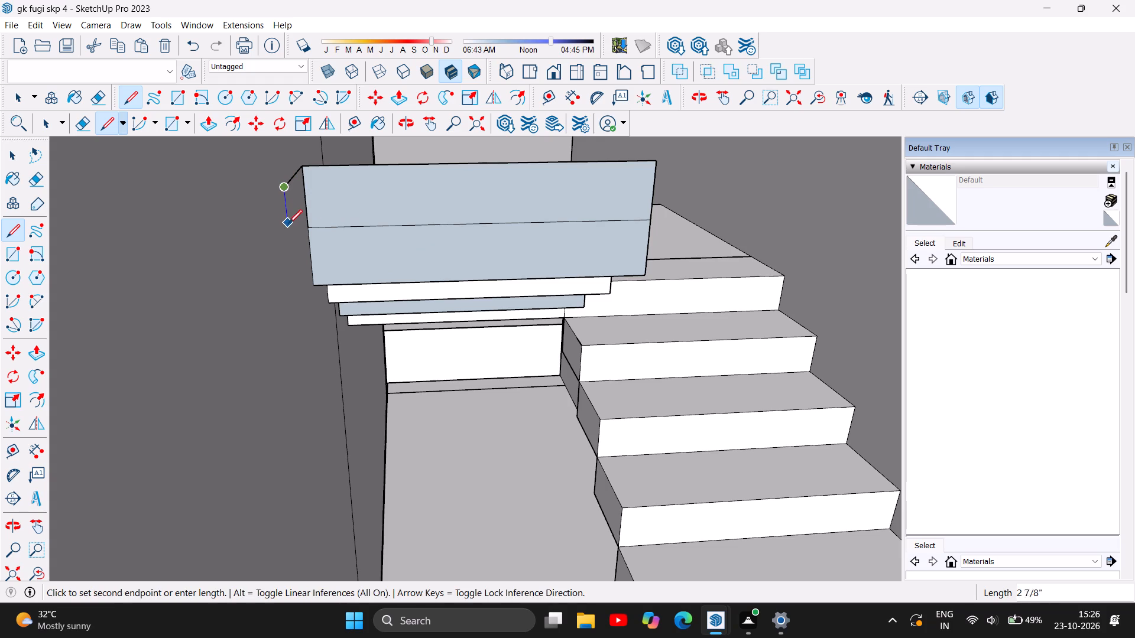
key(6)
key(Return)
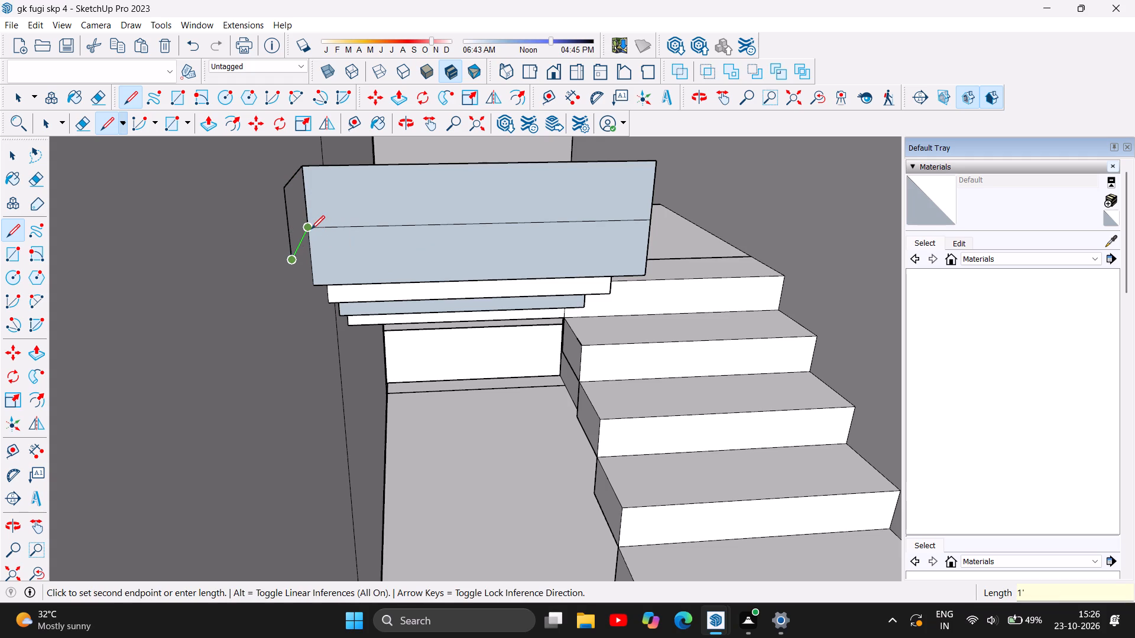
click(310, 229)
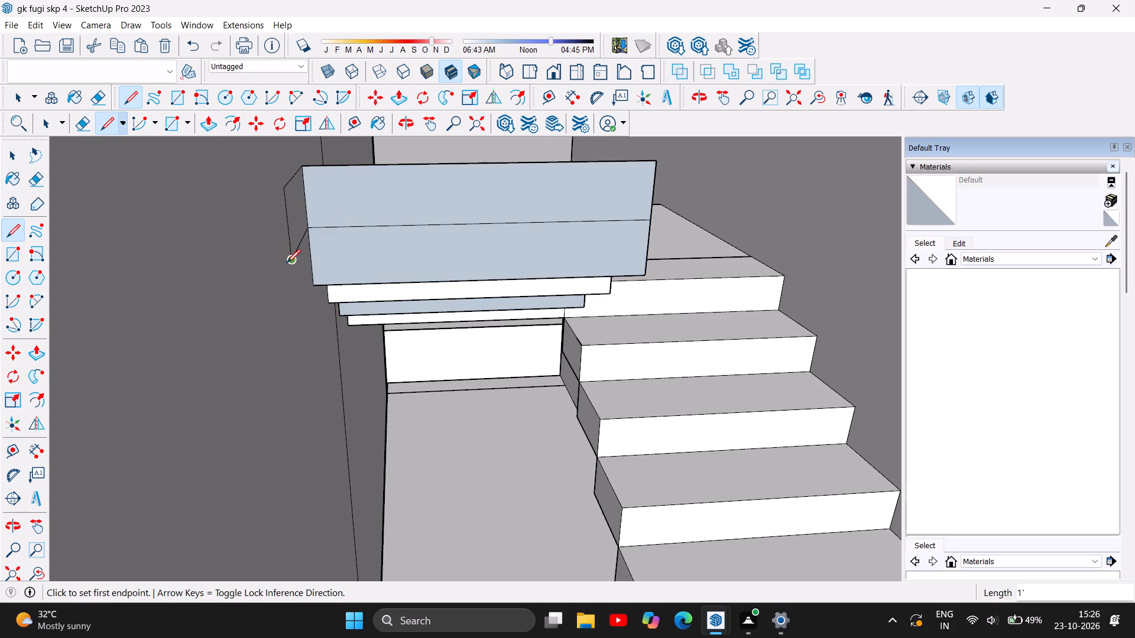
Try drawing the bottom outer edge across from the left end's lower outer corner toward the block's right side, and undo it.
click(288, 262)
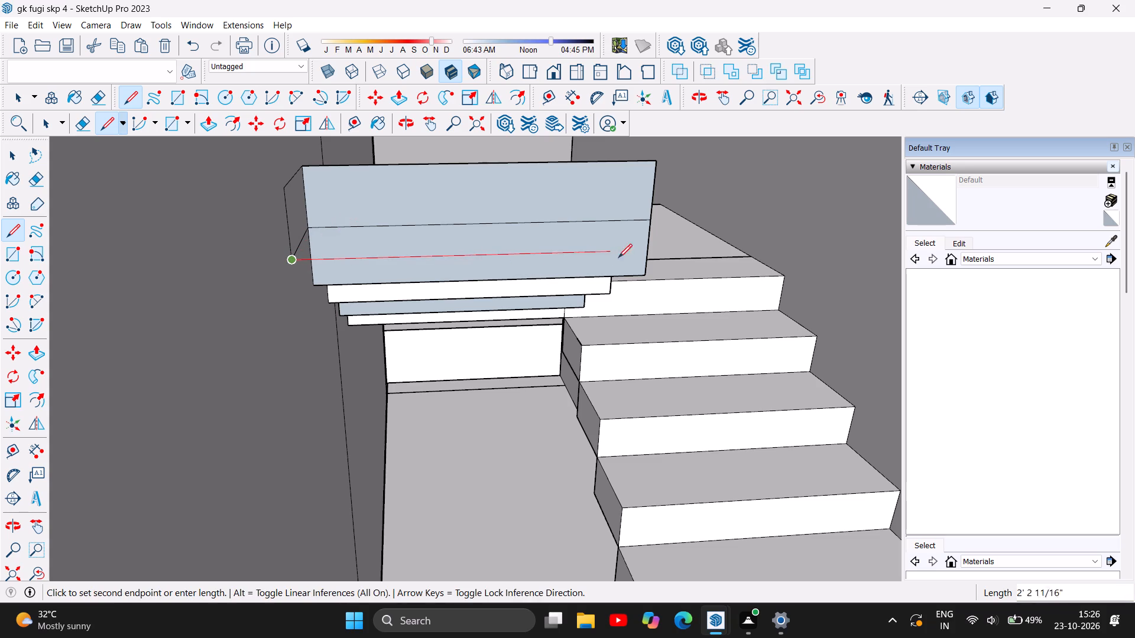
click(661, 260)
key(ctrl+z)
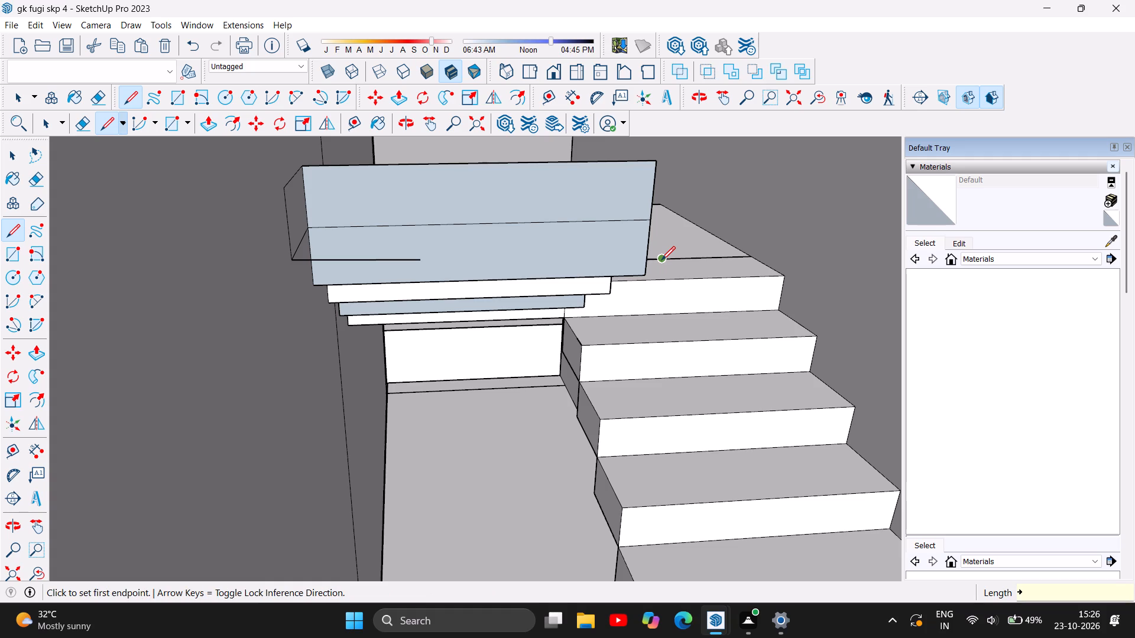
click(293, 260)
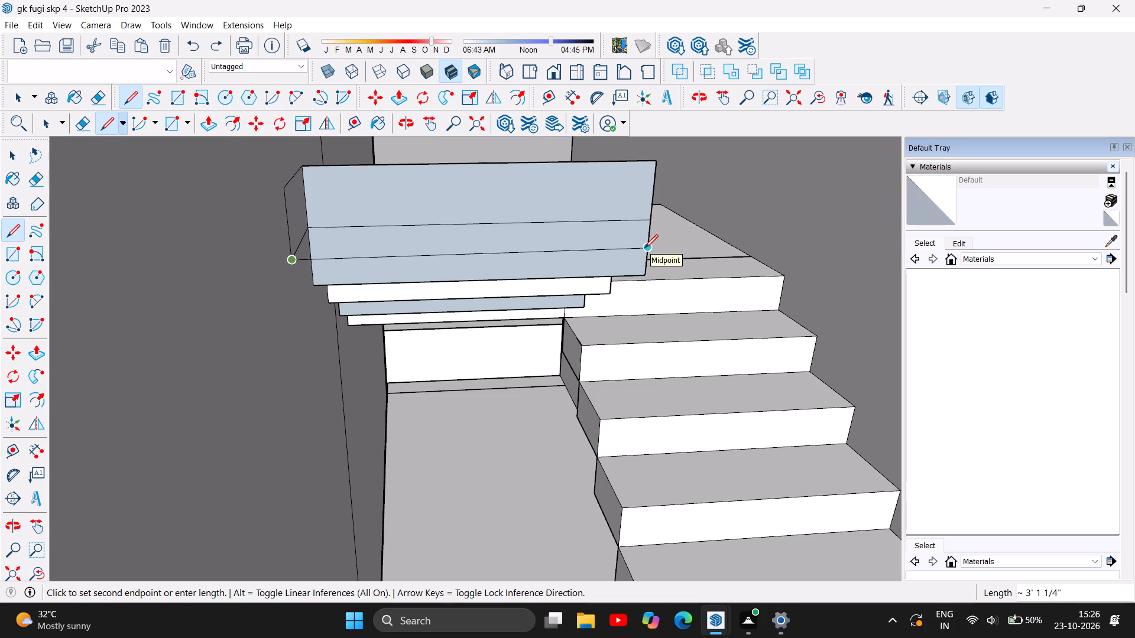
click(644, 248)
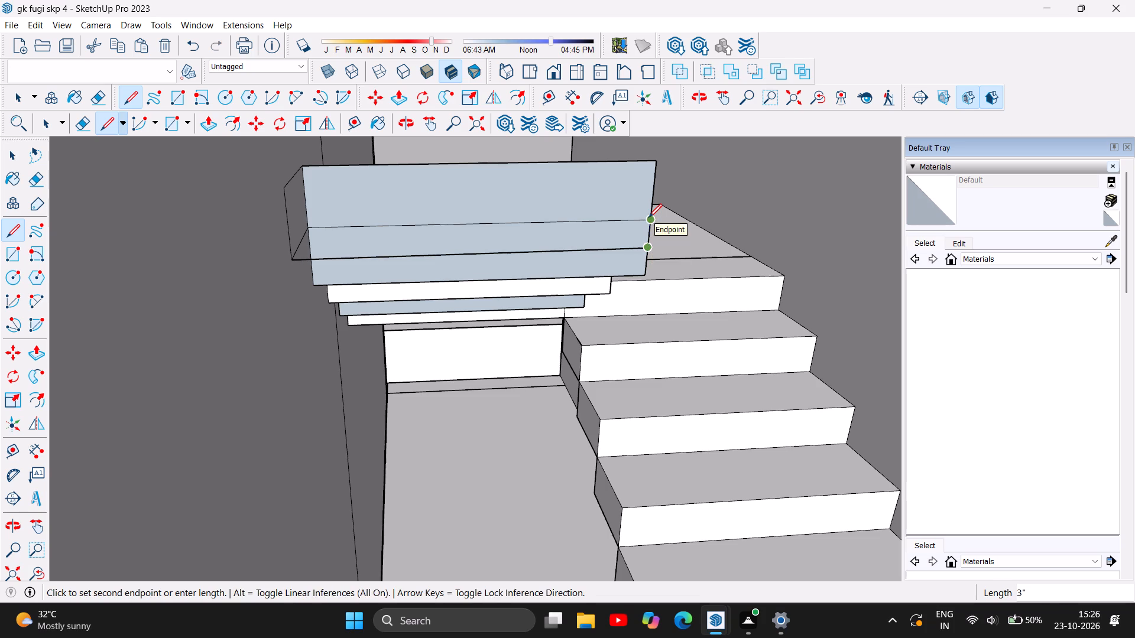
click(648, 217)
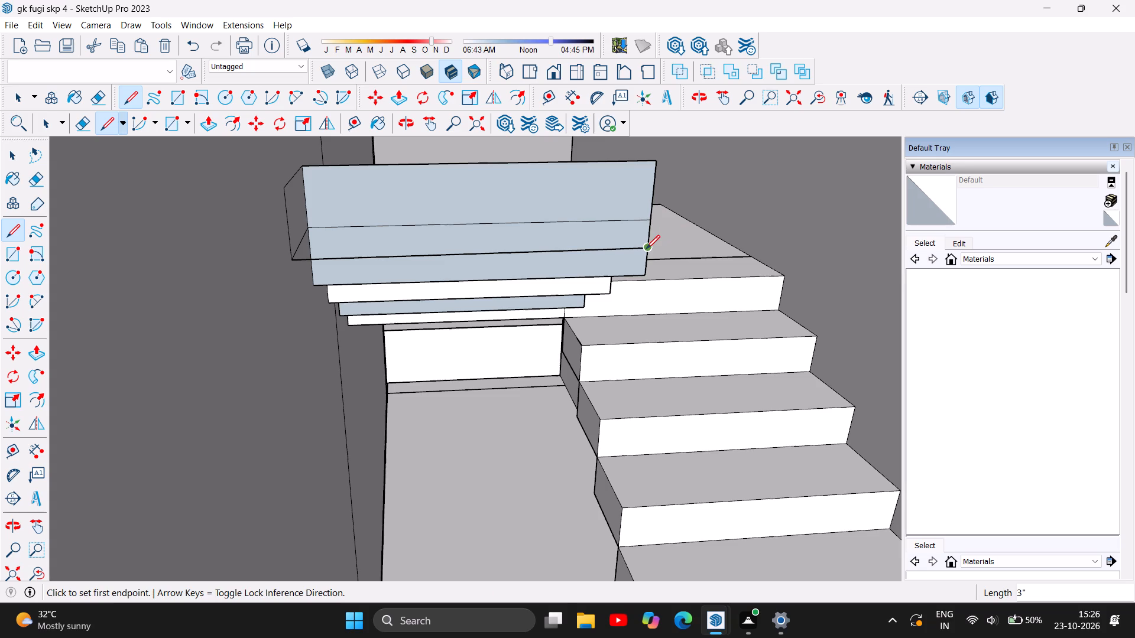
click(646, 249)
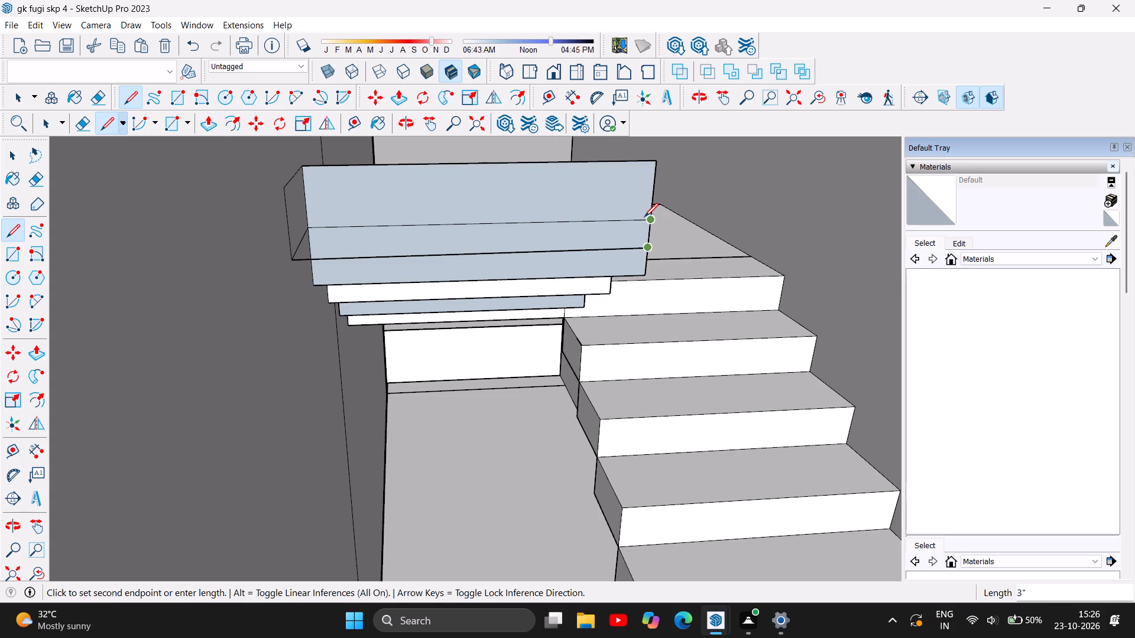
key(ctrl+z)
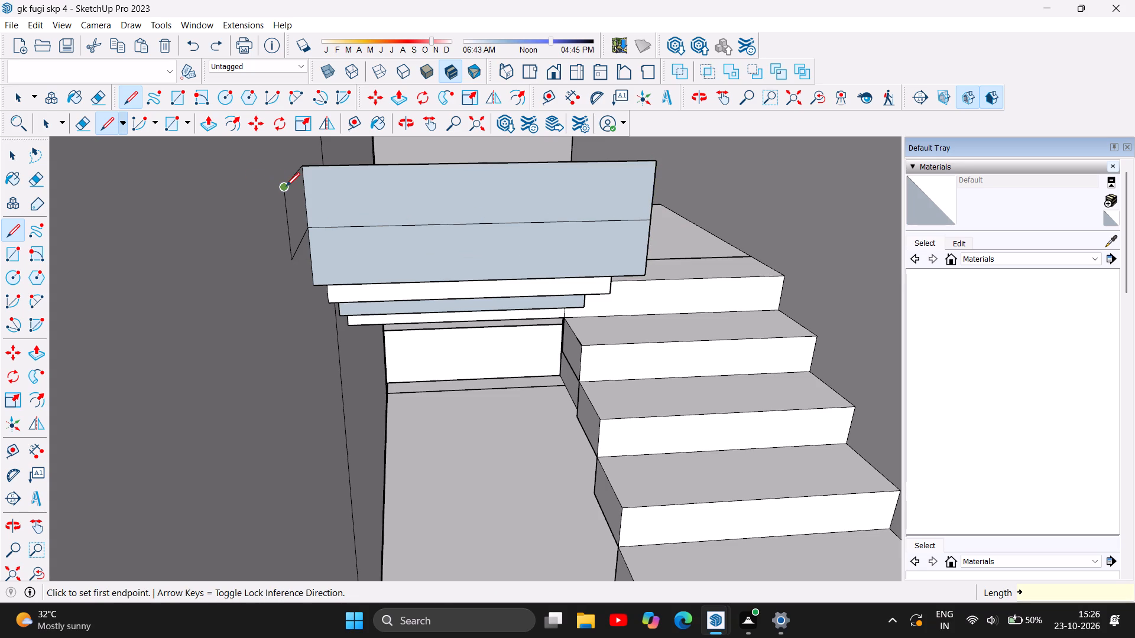
Close the new tread with an outer edge from the left end's top outer corner and a right edge about 1' 5/8" long to the riser's top corner.
click(286, 186)
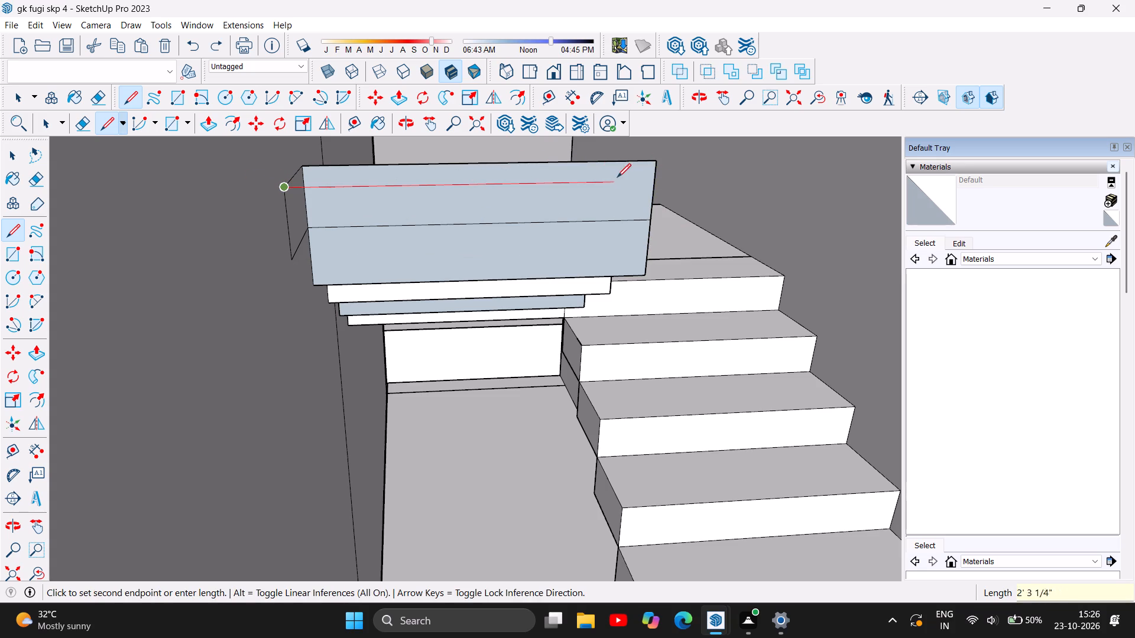
click(659, 183)
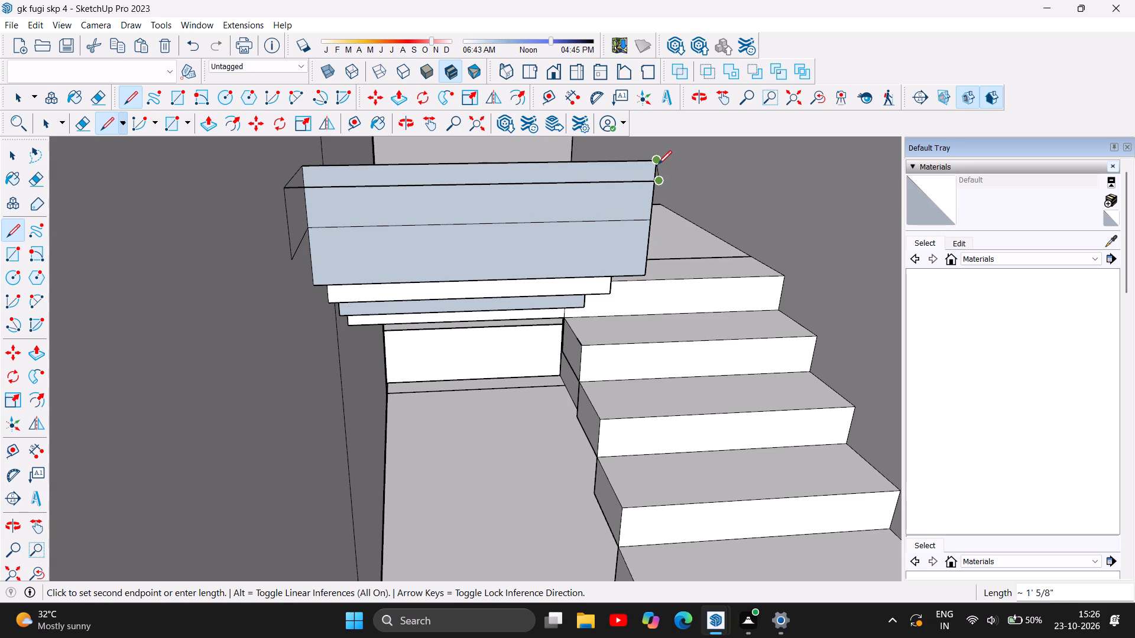
click(656, 159)
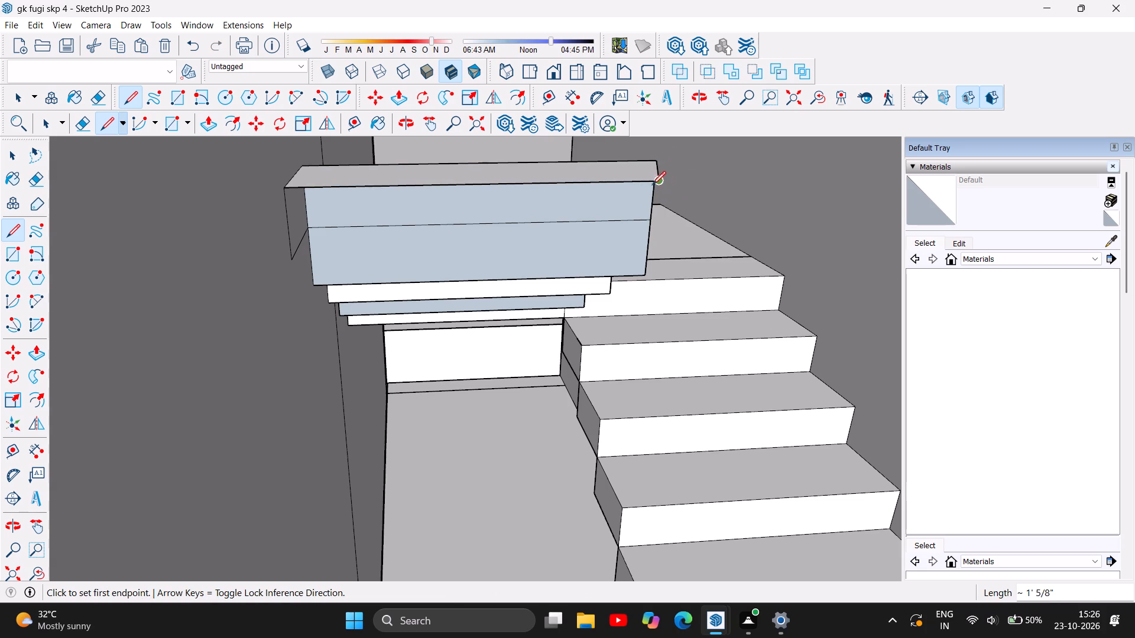
click(657, 180)
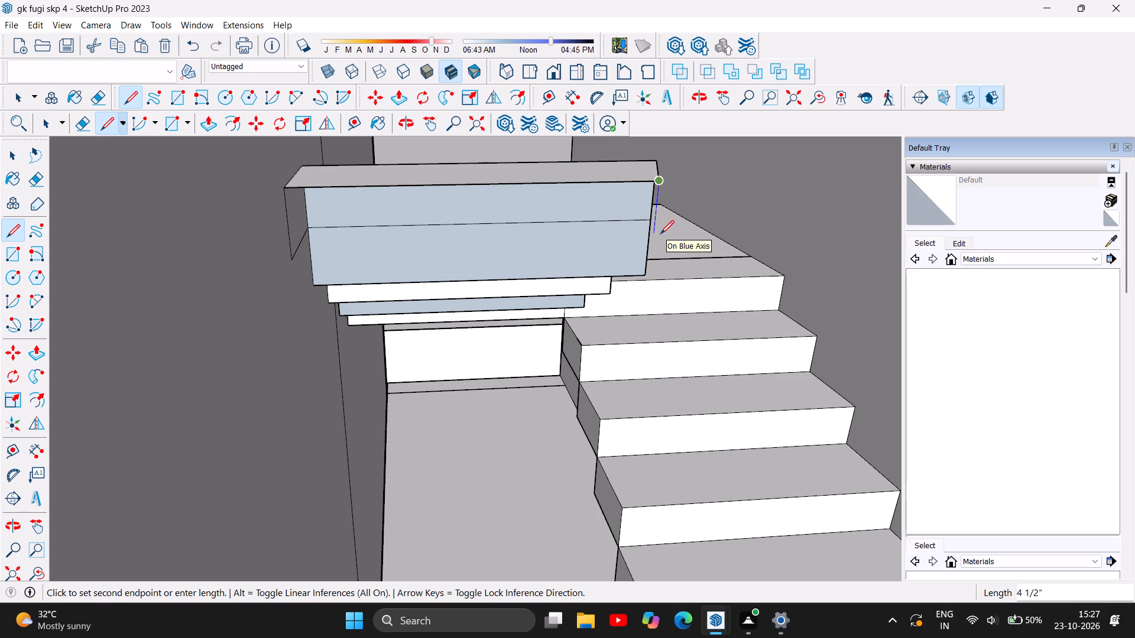
key(Escape)
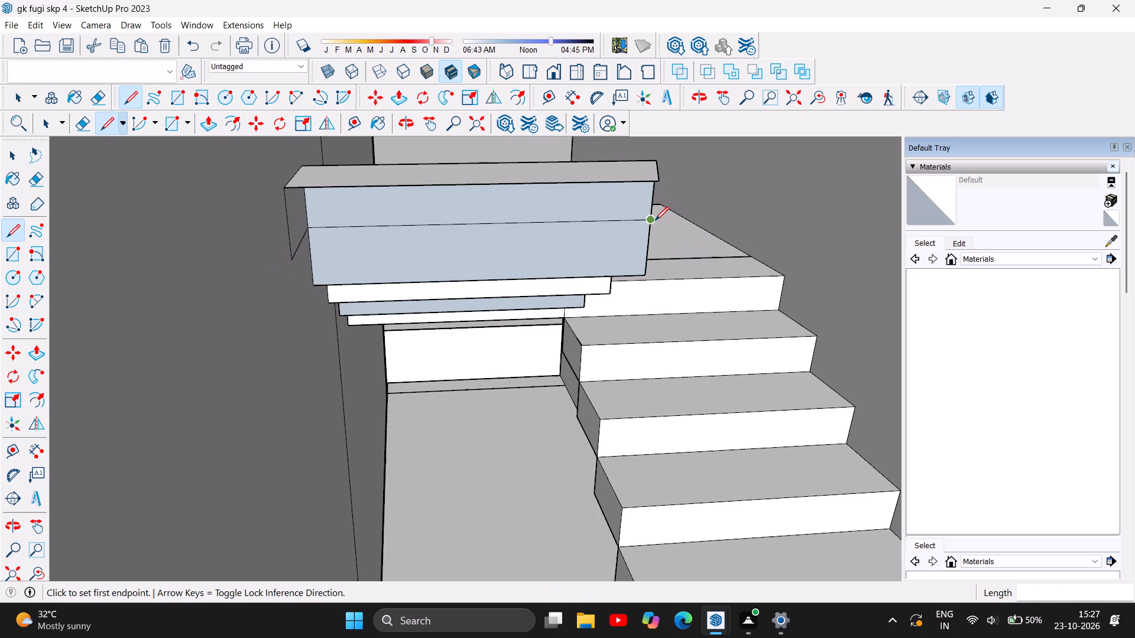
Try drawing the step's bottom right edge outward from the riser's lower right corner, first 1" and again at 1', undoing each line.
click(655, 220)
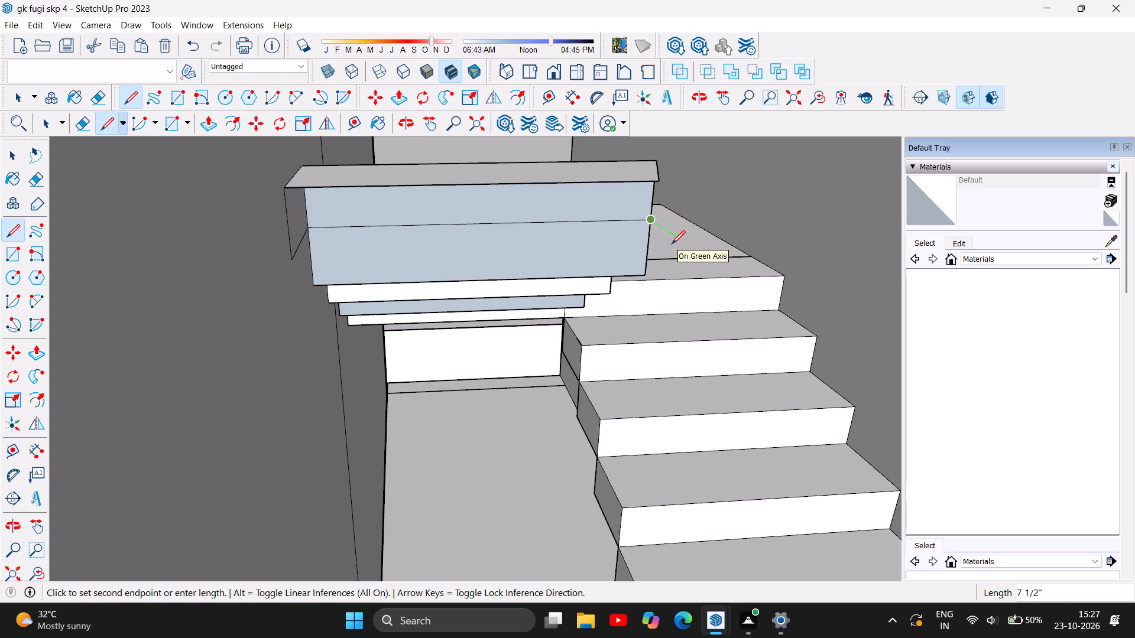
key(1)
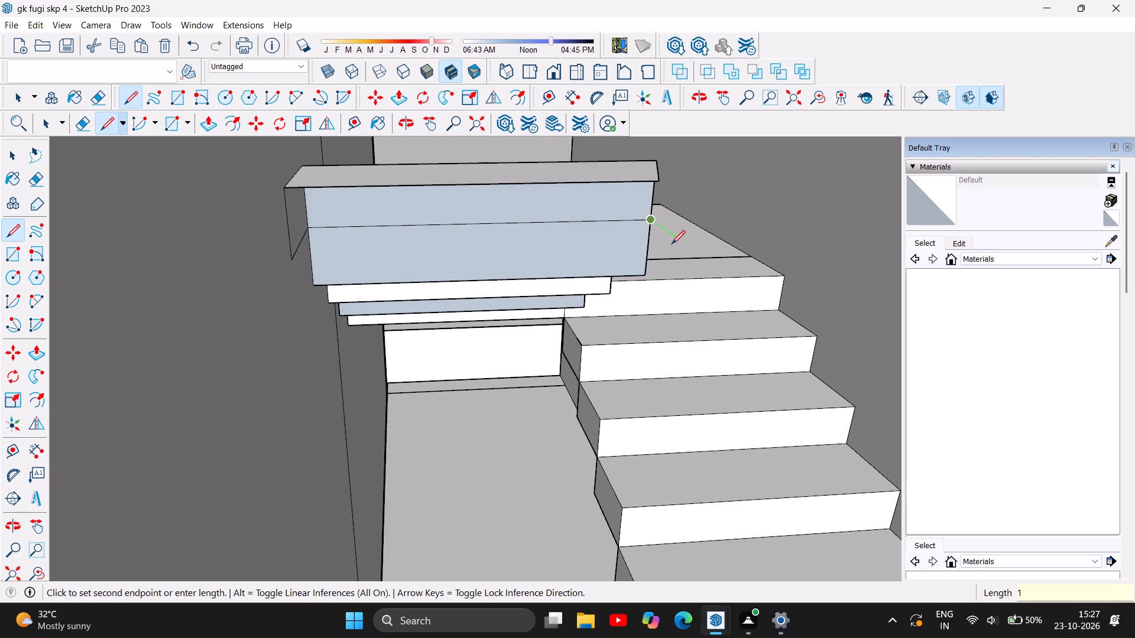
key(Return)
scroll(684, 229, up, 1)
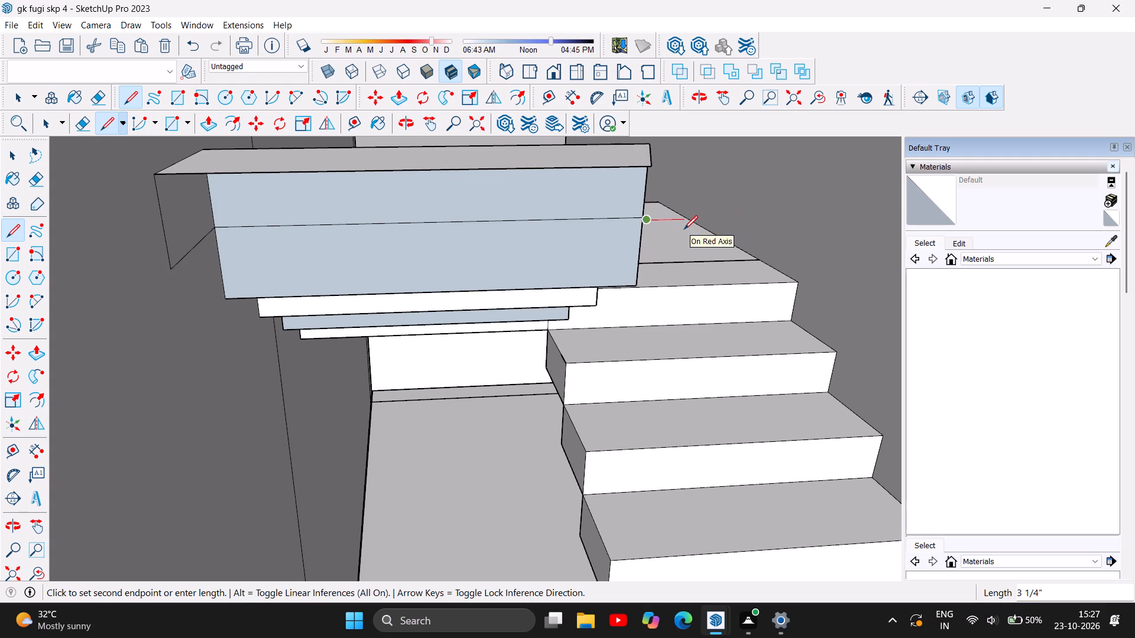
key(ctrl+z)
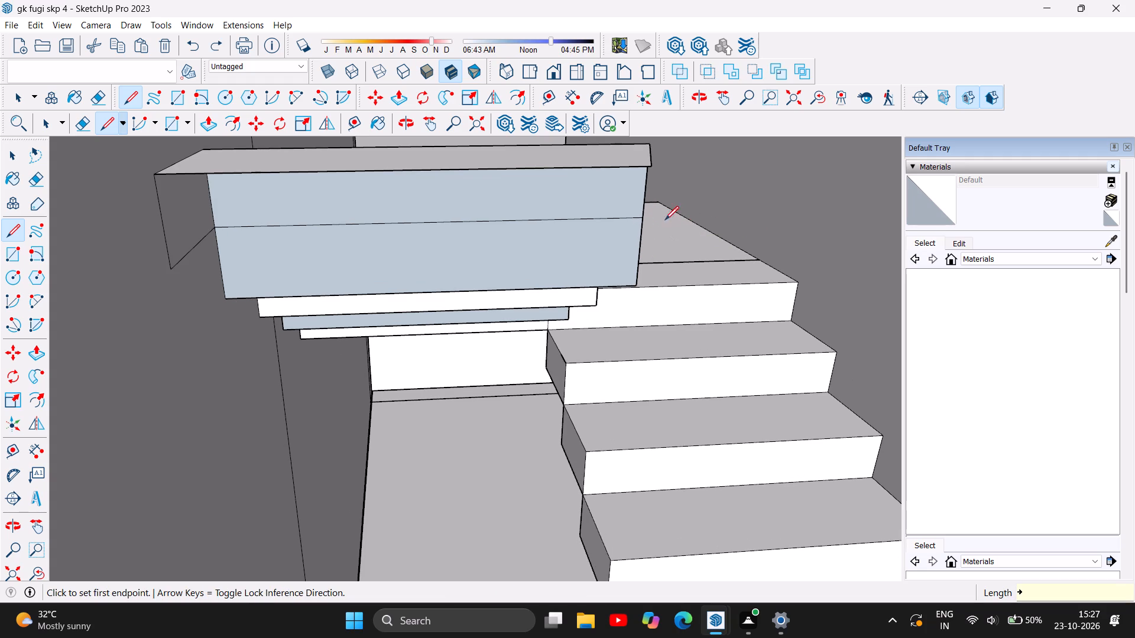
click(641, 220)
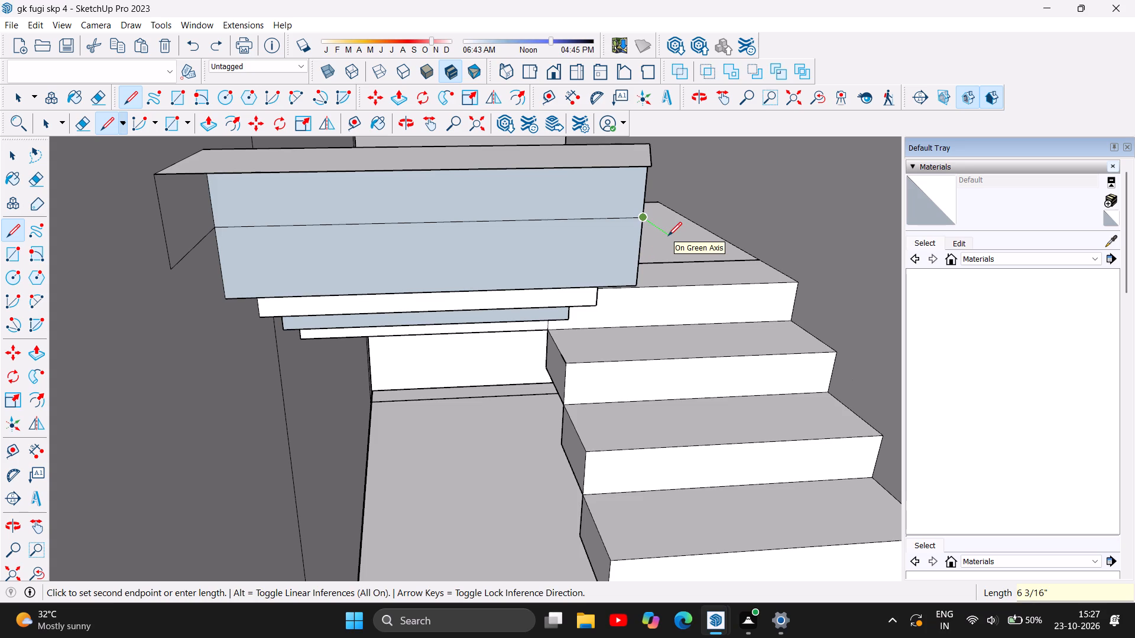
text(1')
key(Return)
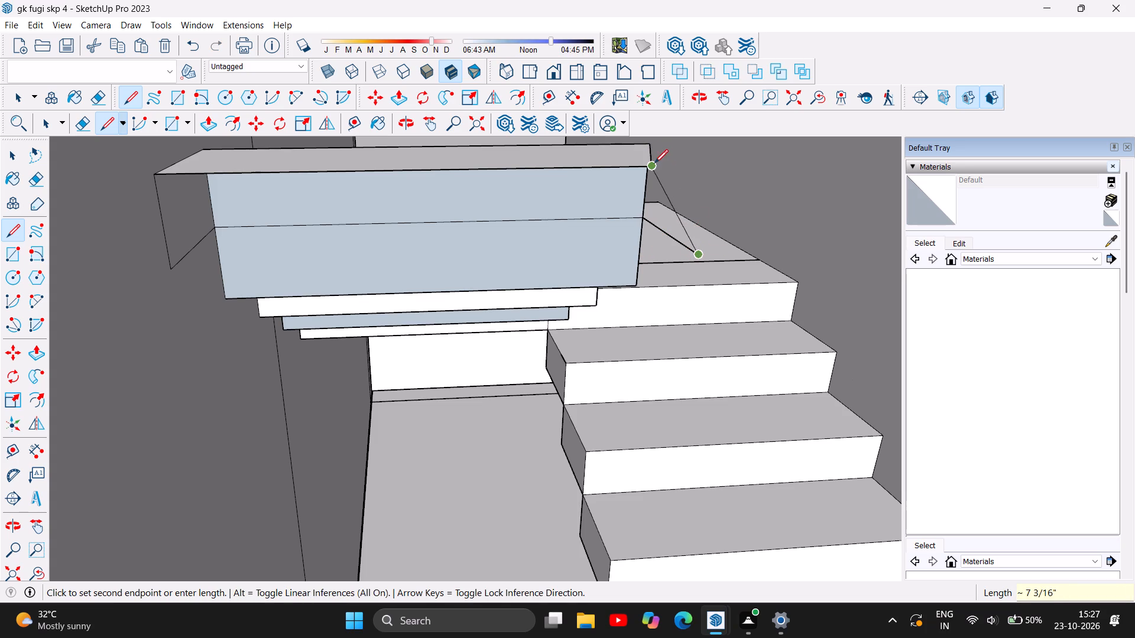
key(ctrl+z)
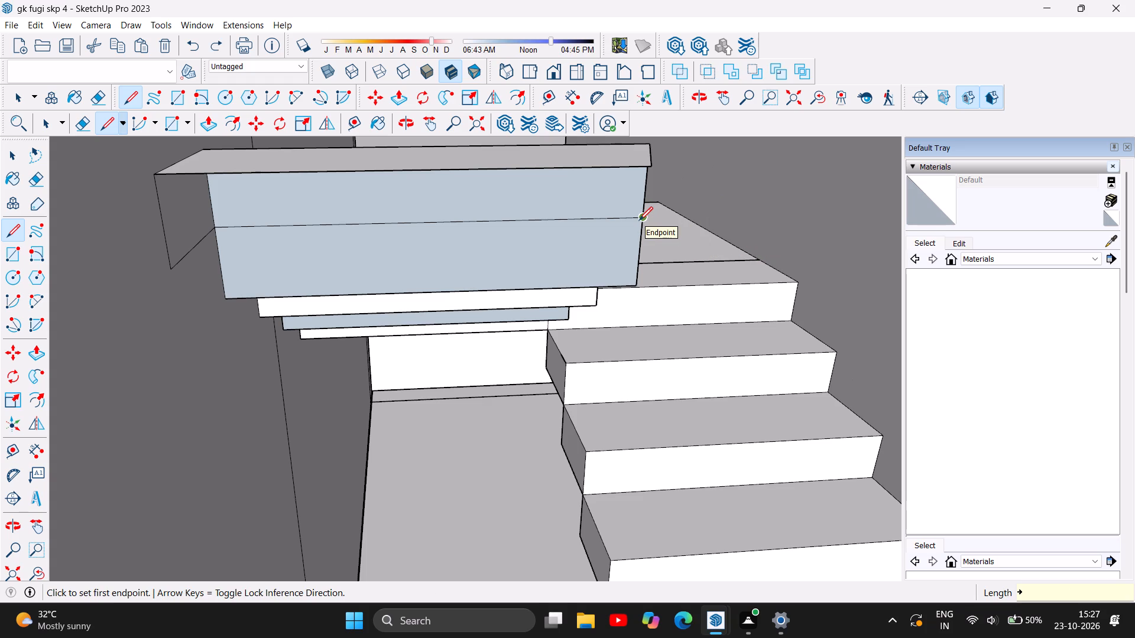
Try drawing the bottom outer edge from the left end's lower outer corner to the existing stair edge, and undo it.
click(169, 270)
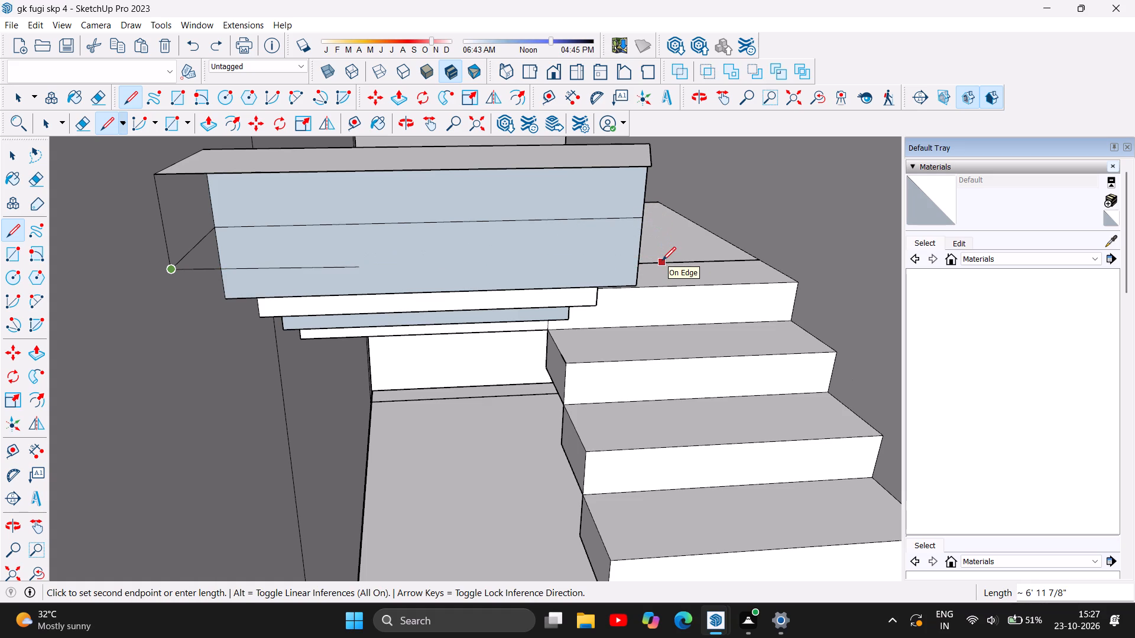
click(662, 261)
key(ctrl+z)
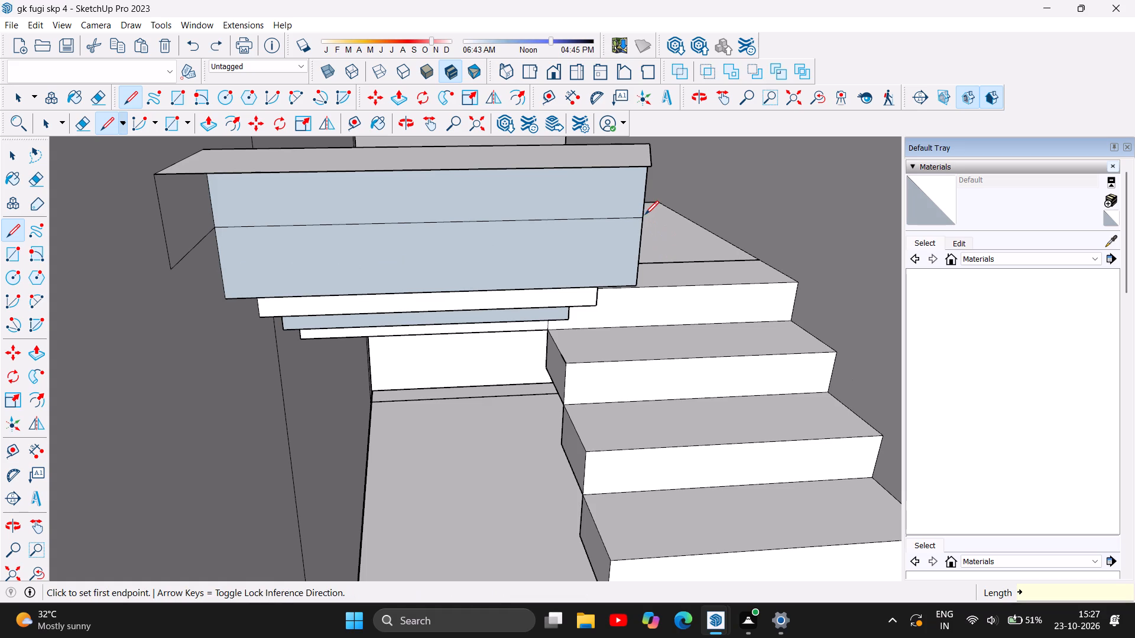
Undo the tread edges and the left end outline, back to the bare riser face.
key(ctrl+z)
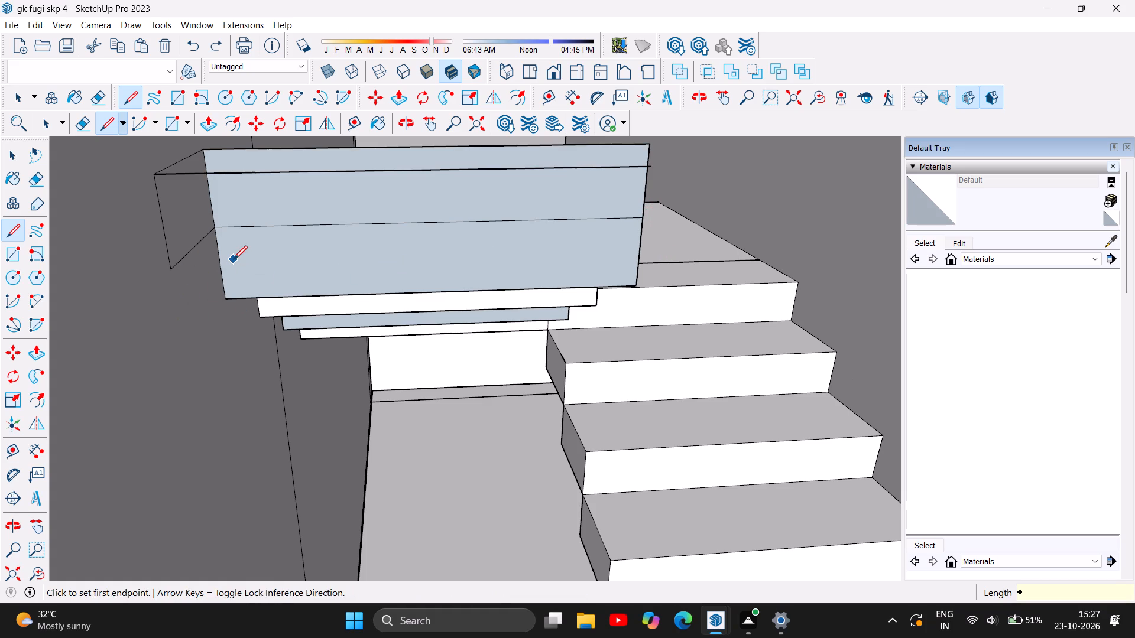
key(ctrl+z)
key(ctrl+z)
key(ctrl+z)
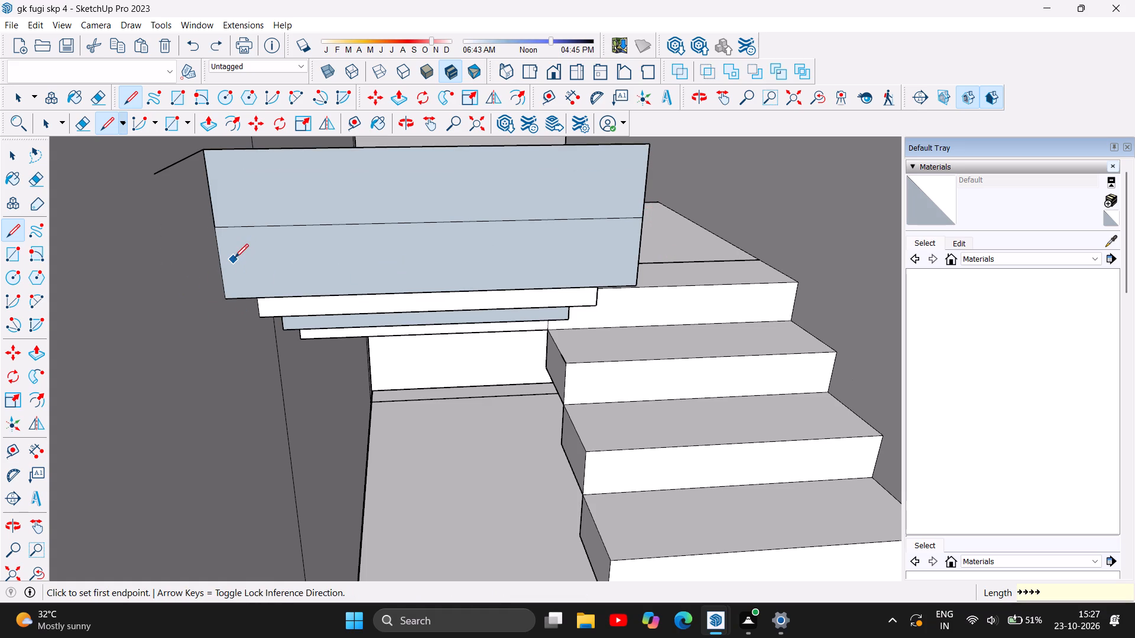
key(ctrl+z)
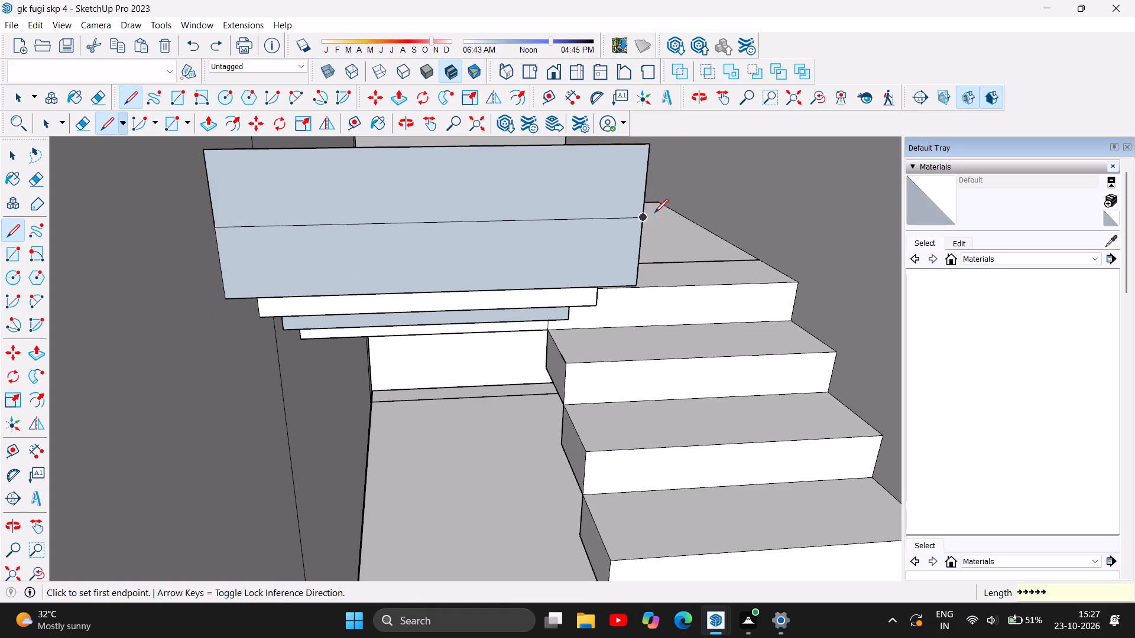
Draw the step's underside from the riser's bottom edge, with 1' side edges joined by an outer edge across the full width.
click(644, 219)
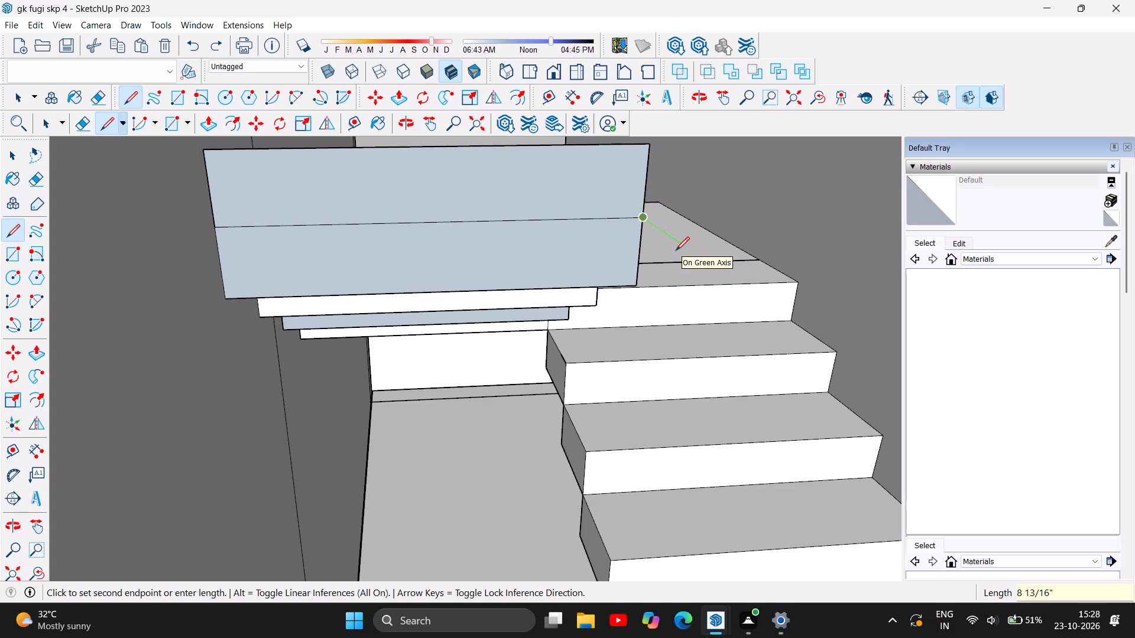
key(1)
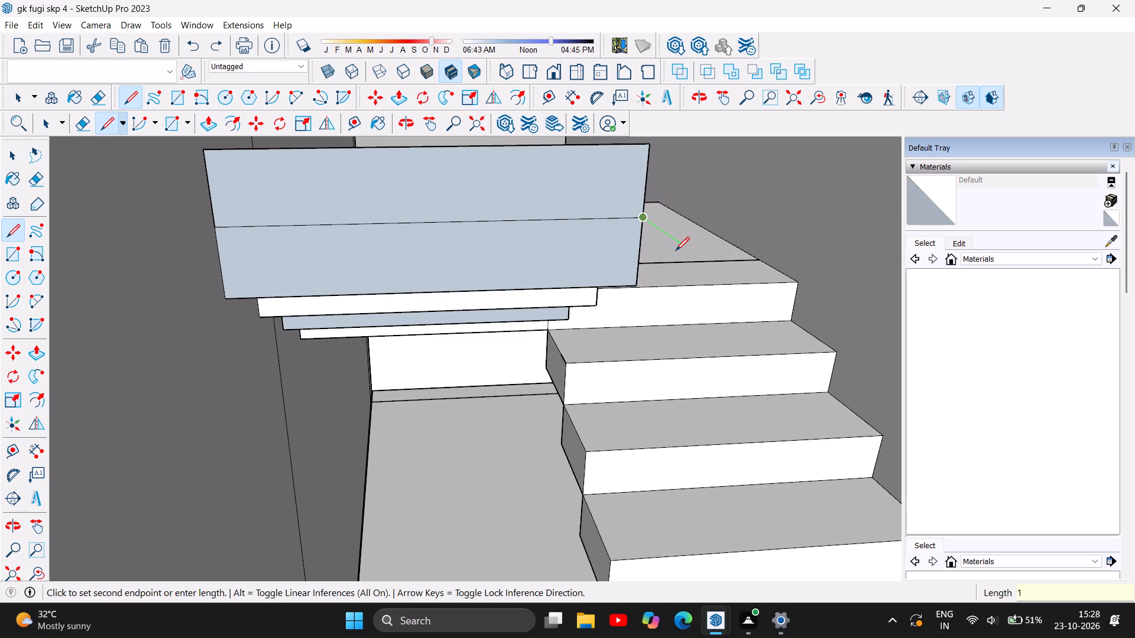
key(apostrophe)
key(Return)
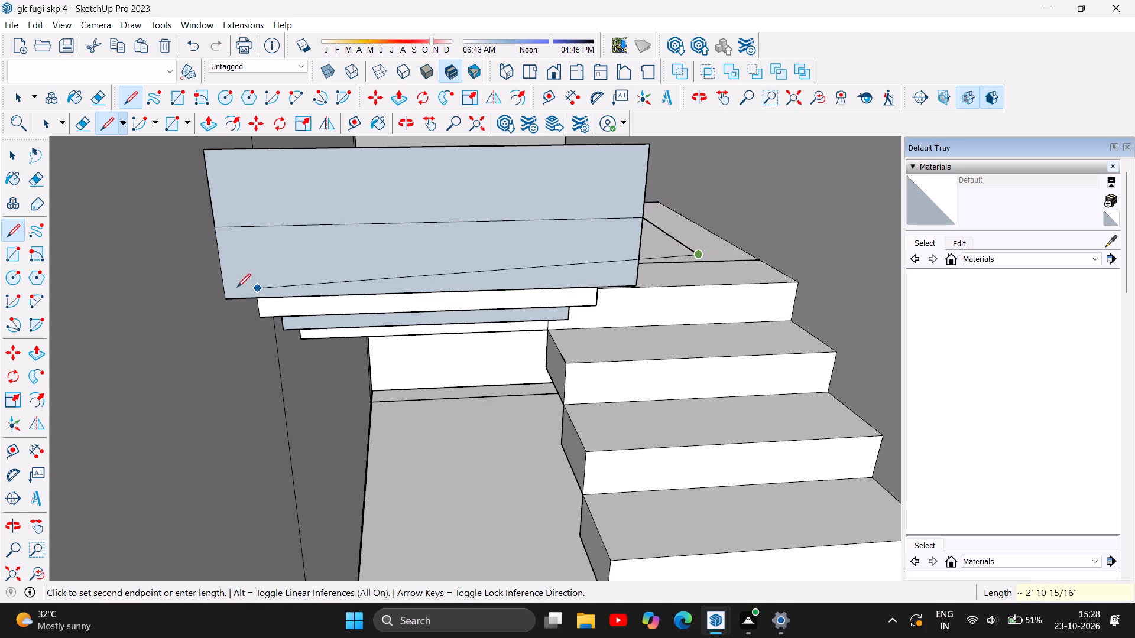
click(171, 271)
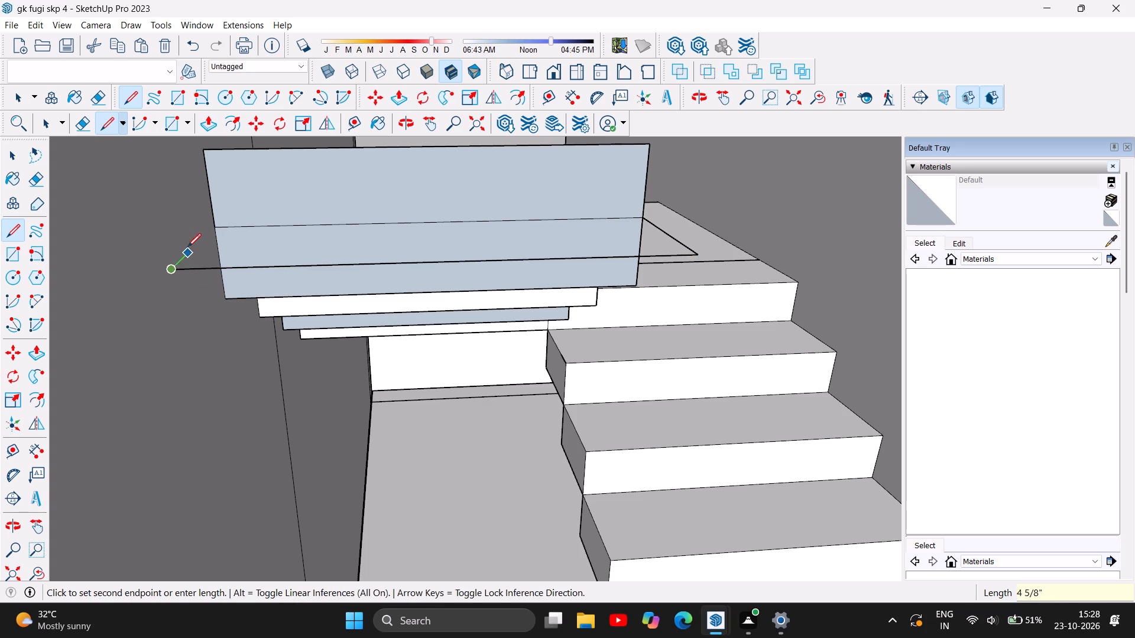
click(212, 228)
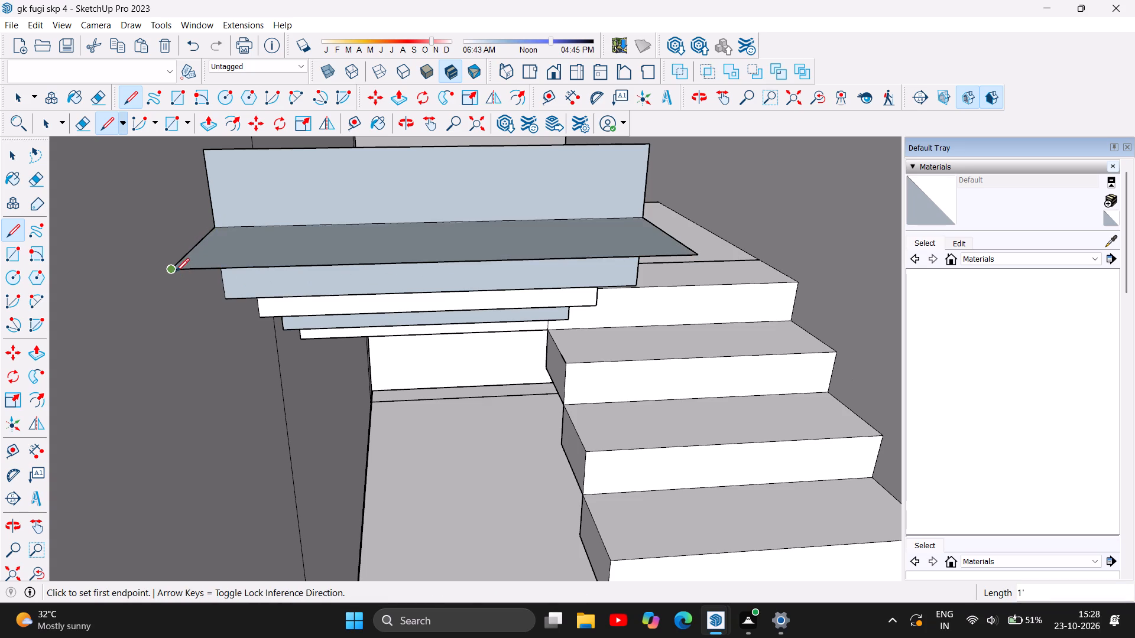
Outline the step's left end with a 6" vertical edge from the underside's outer corner and a 1' edge back to the riser's top corner.
click(171, 269)
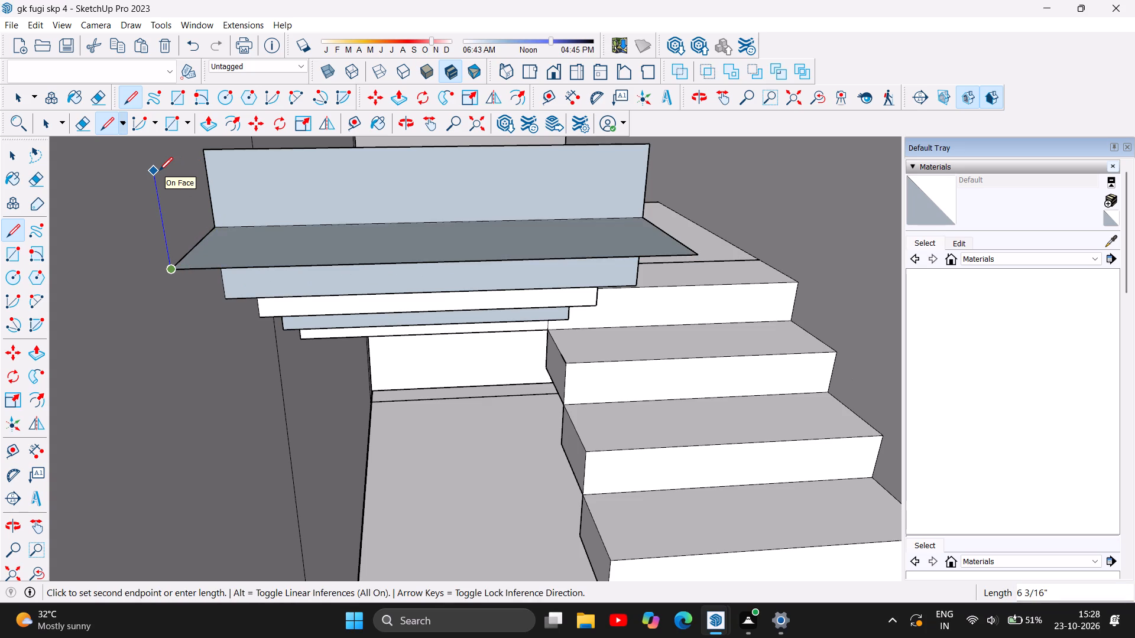
key(6)
key(Return)
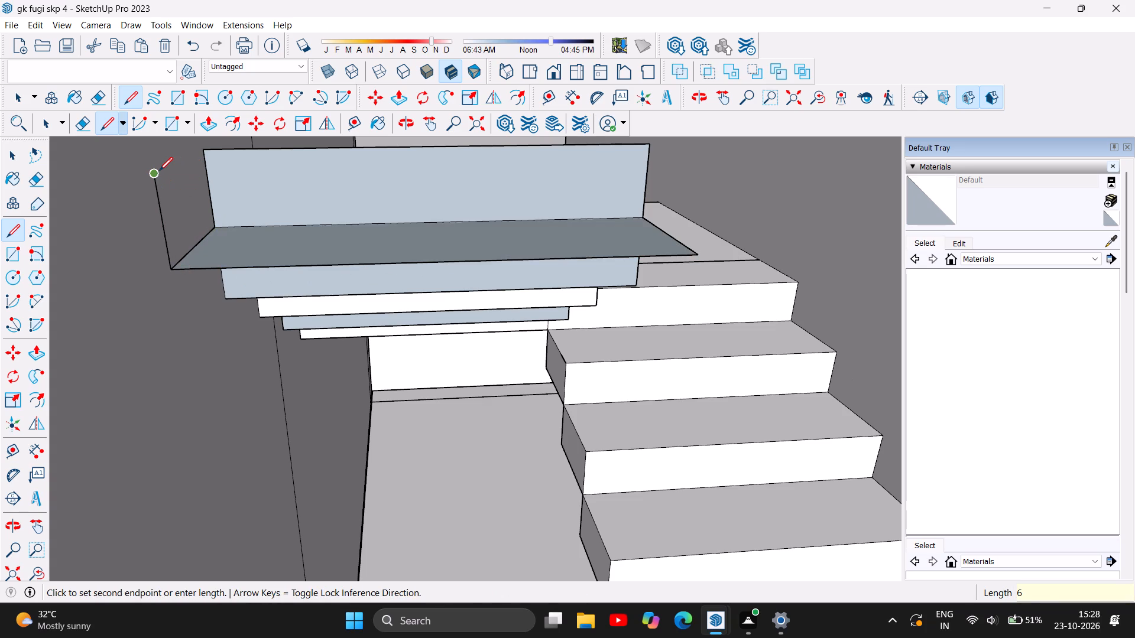
click(202, 151)
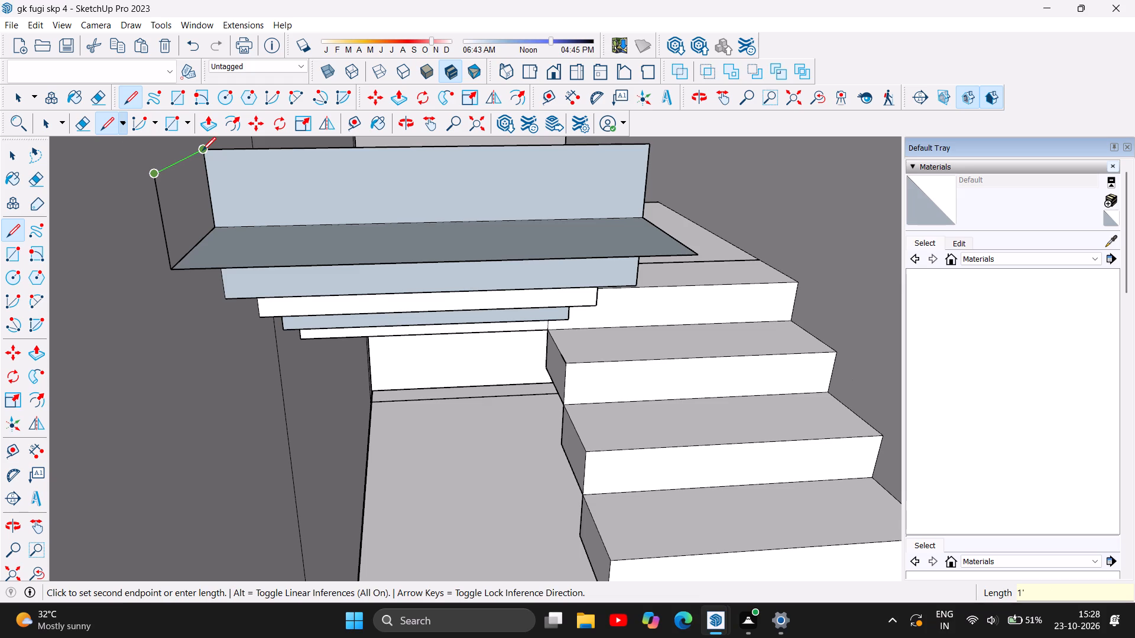
Close the tread with outer and right edges, and the step's front and right end with a vertical edge about 6 1/16" long.
click(154, 175)
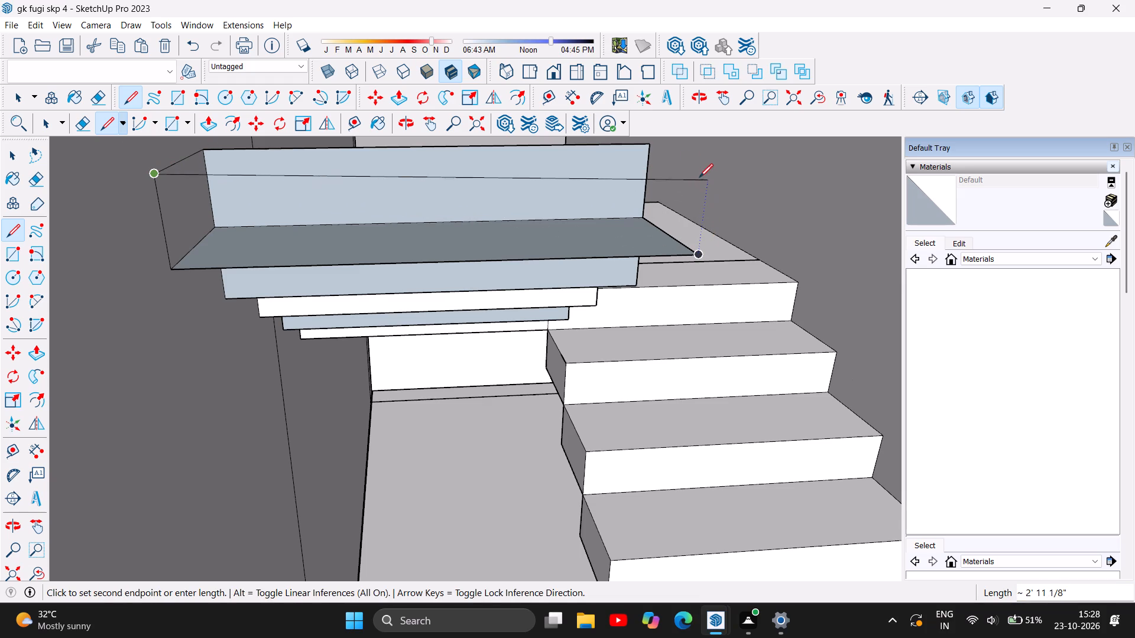
click(701, 162)
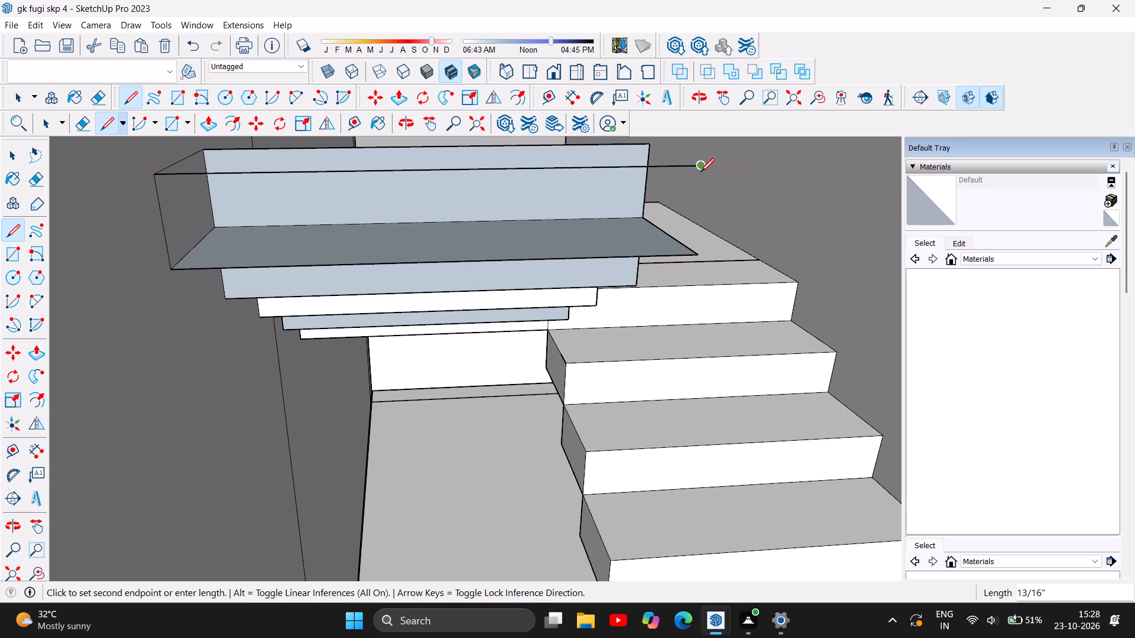
click(645, 142)
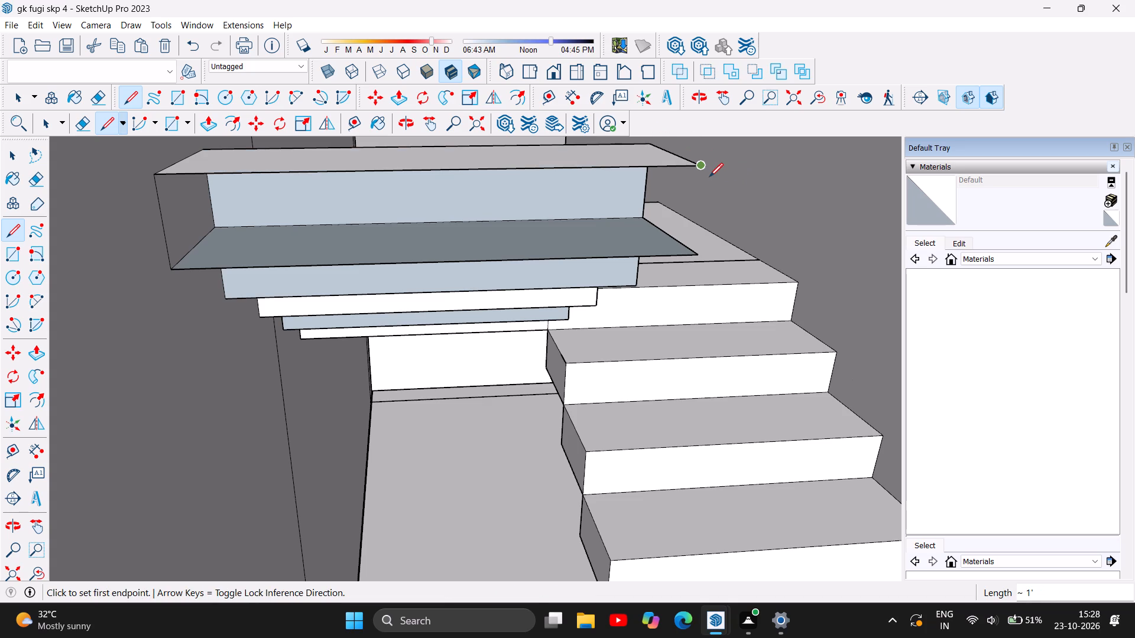
click(697, 167)
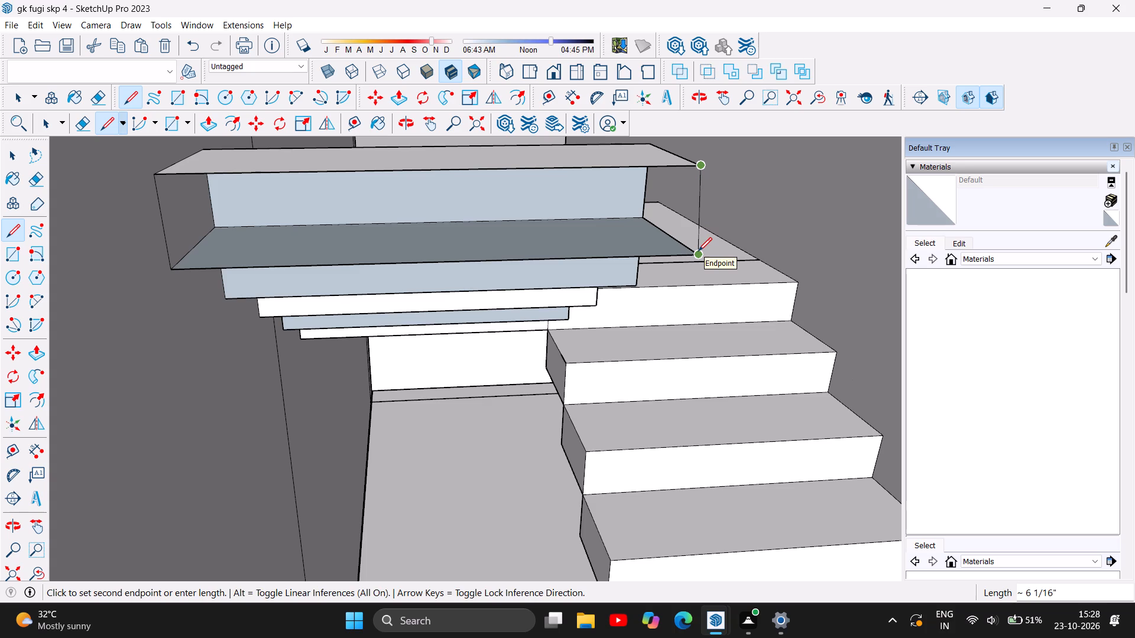
click(699, 256)
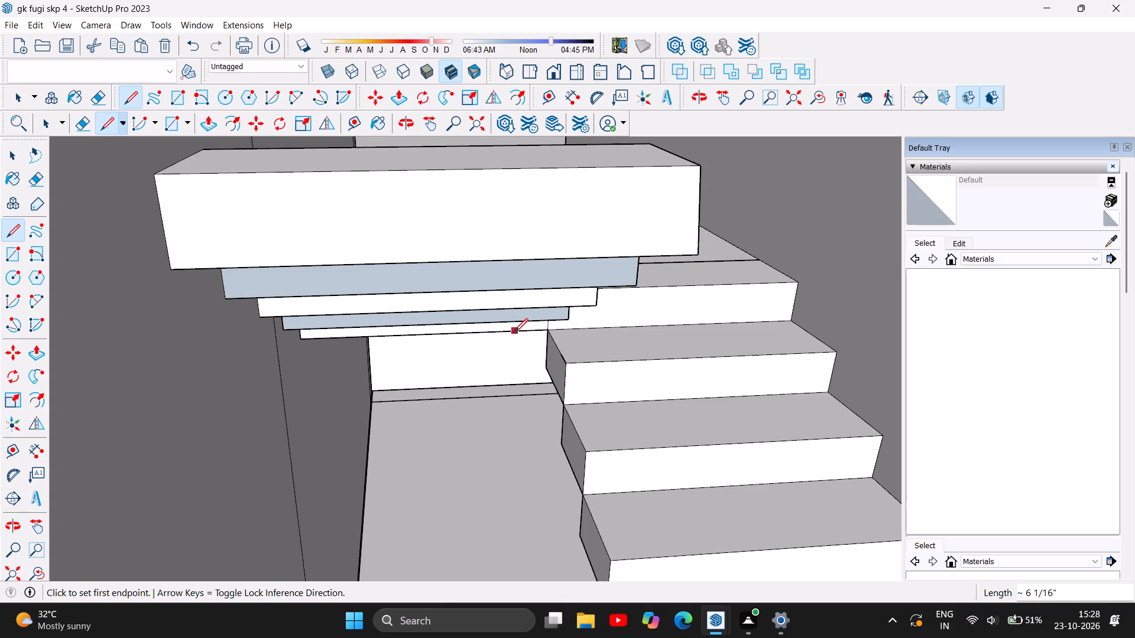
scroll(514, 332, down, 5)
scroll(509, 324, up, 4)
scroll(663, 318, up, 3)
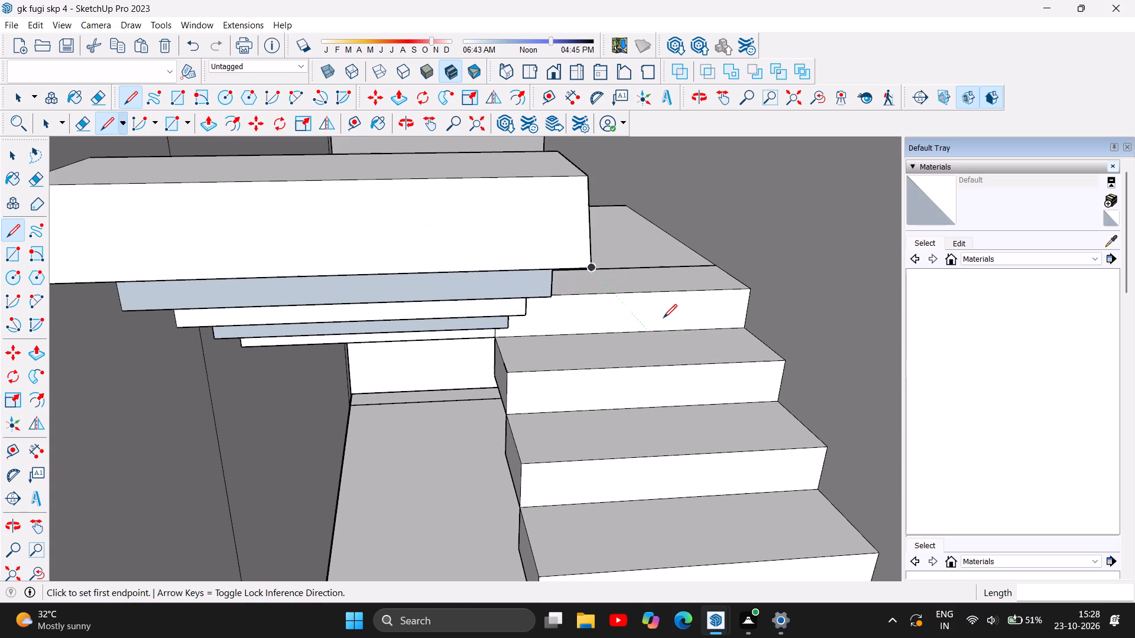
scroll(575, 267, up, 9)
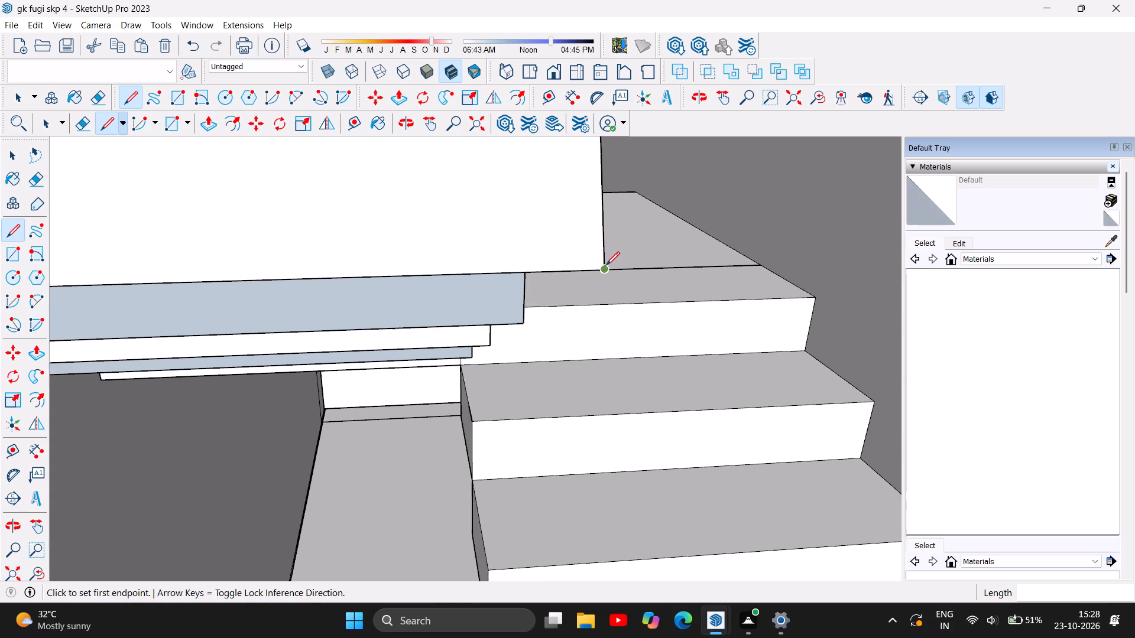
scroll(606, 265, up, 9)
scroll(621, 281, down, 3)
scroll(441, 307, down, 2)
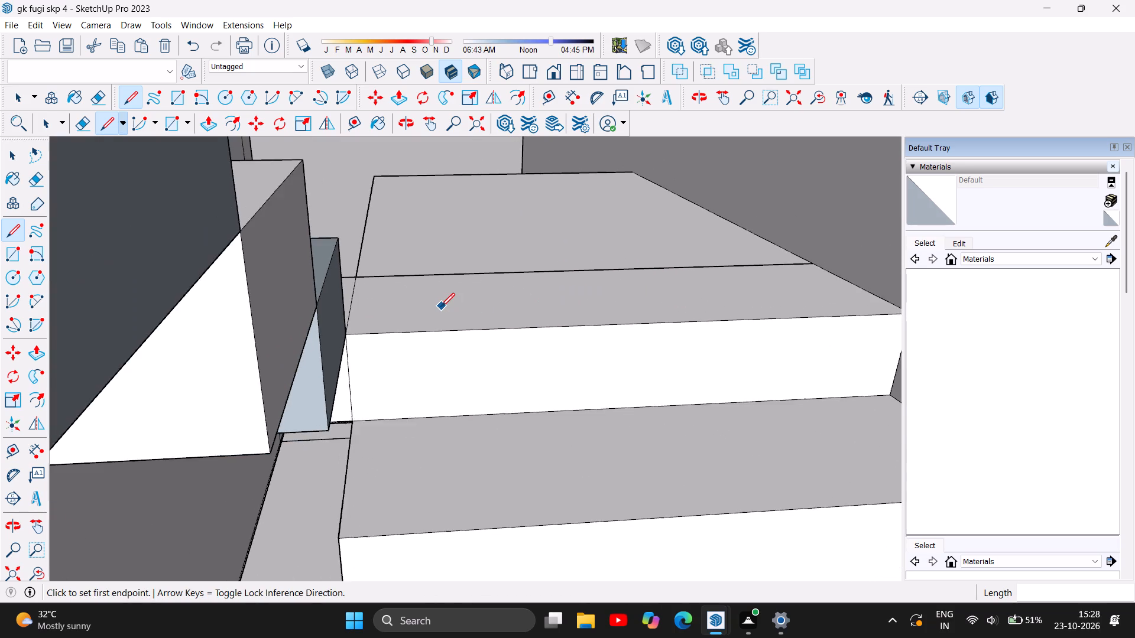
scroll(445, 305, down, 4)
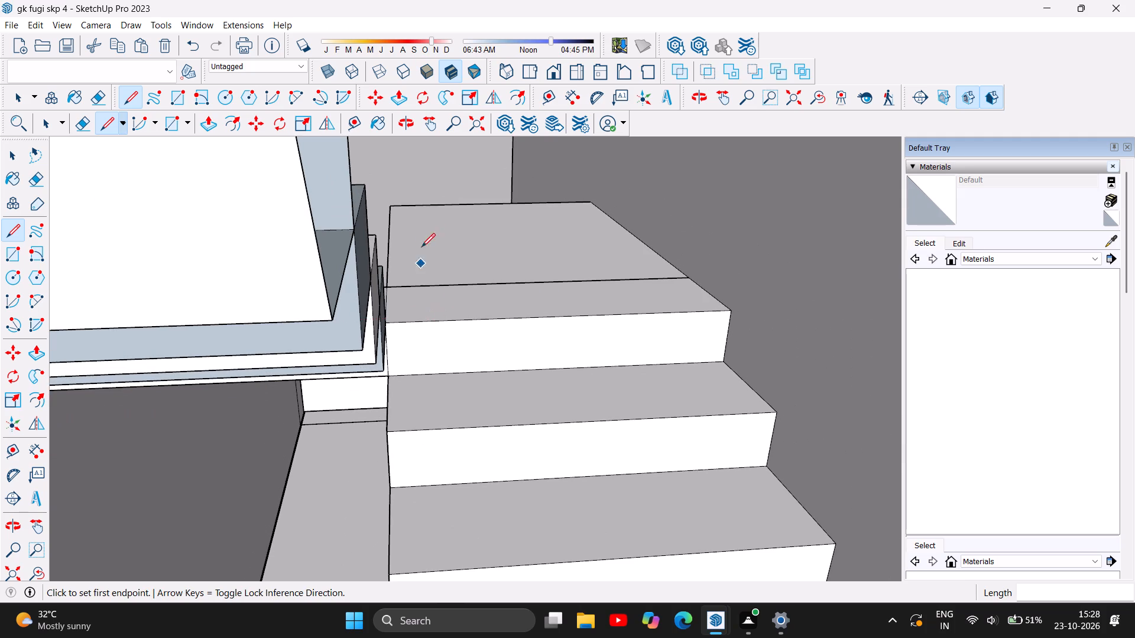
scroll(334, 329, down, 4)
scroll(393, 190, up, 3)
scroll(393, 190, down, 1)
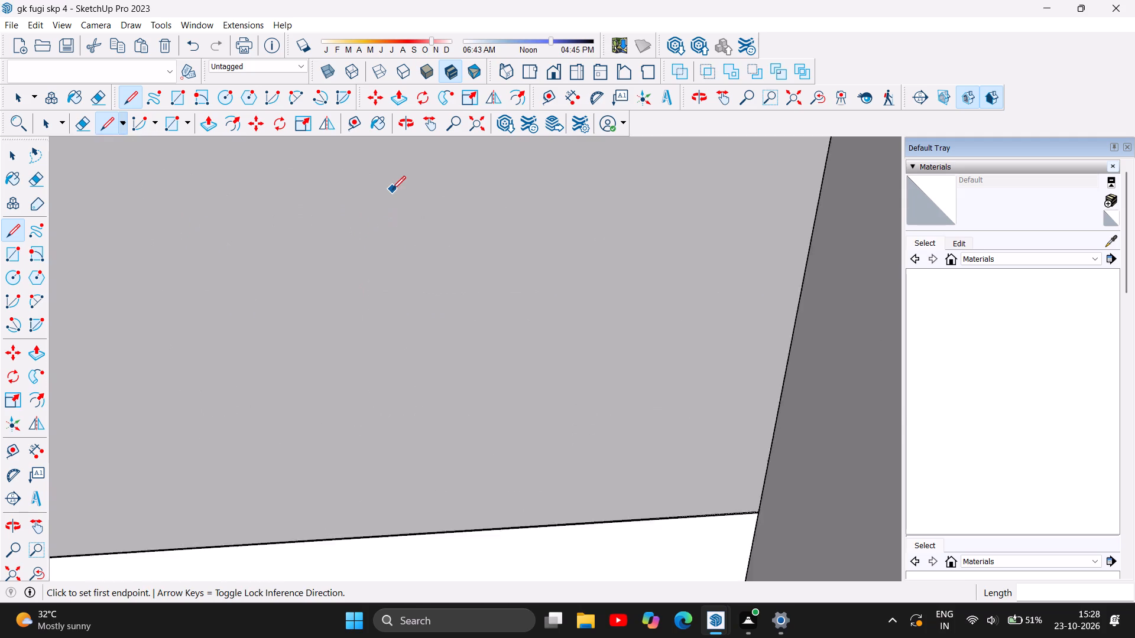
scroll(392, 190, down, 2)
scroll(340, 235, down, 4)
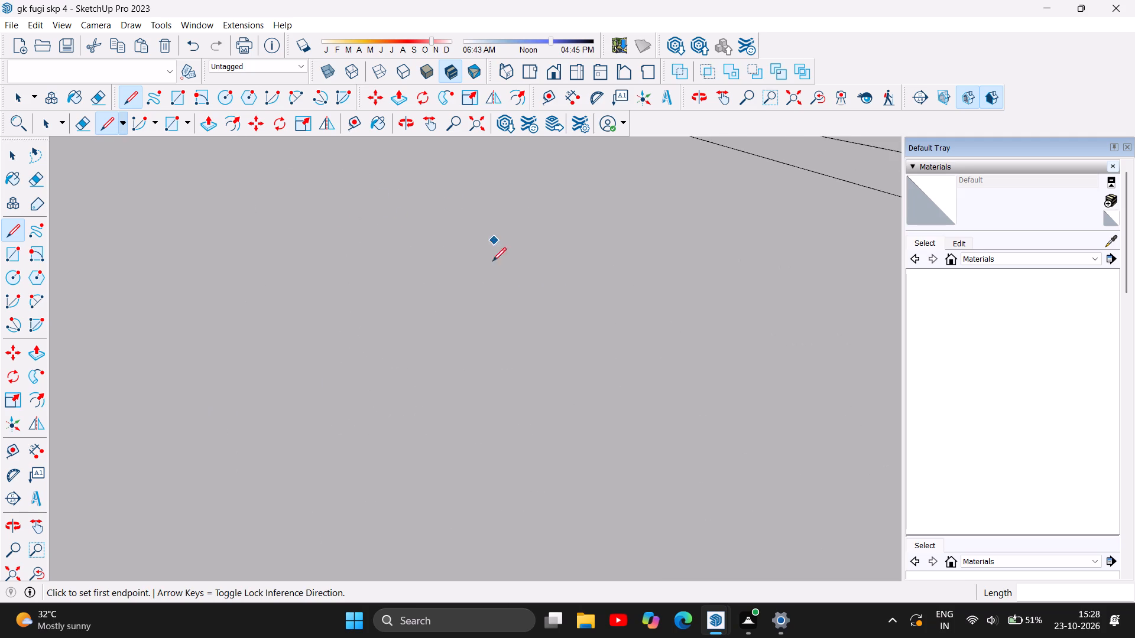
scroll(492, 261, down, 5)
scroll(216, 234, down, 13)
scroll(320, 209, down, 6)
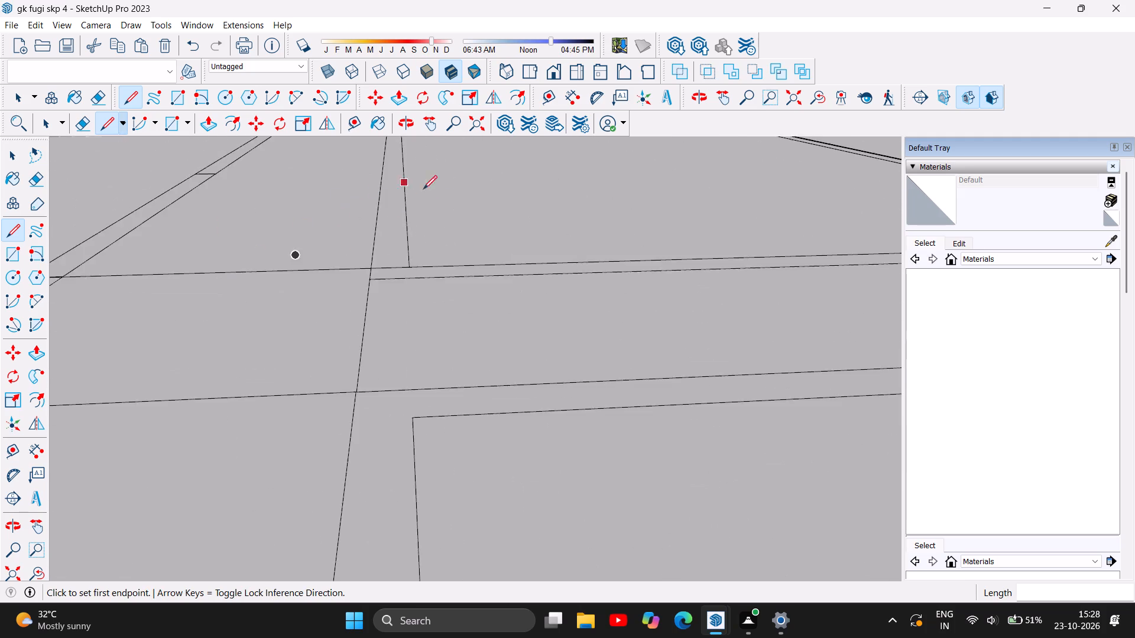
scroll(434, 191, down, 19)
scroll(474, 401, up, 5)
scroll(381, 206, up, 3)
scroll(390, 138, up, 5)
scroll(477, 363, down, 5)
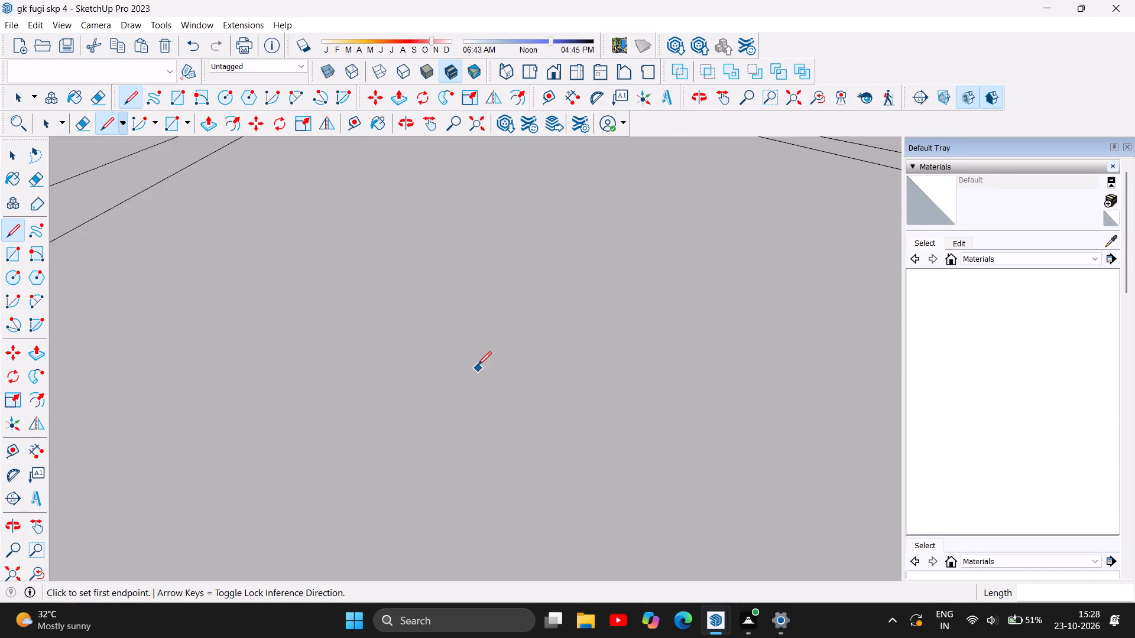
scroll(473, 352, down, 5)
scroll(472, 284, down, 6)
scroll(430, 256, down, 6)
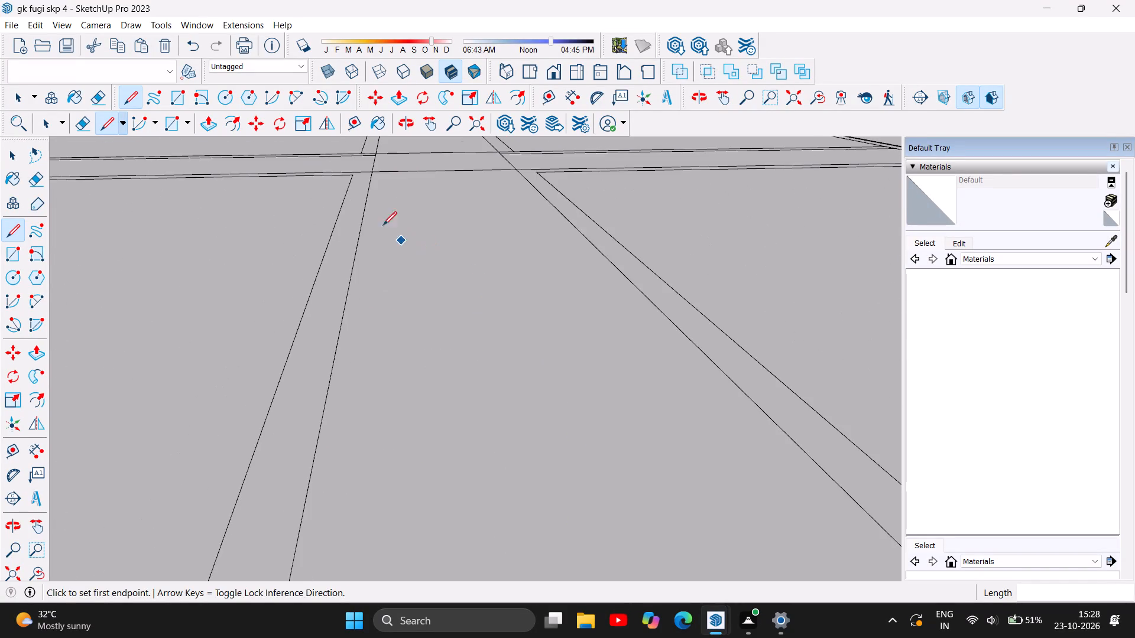
Return to the second flight's top step and undo the vertical edge at its front right corner.
scroll(343, 190, down, 18)
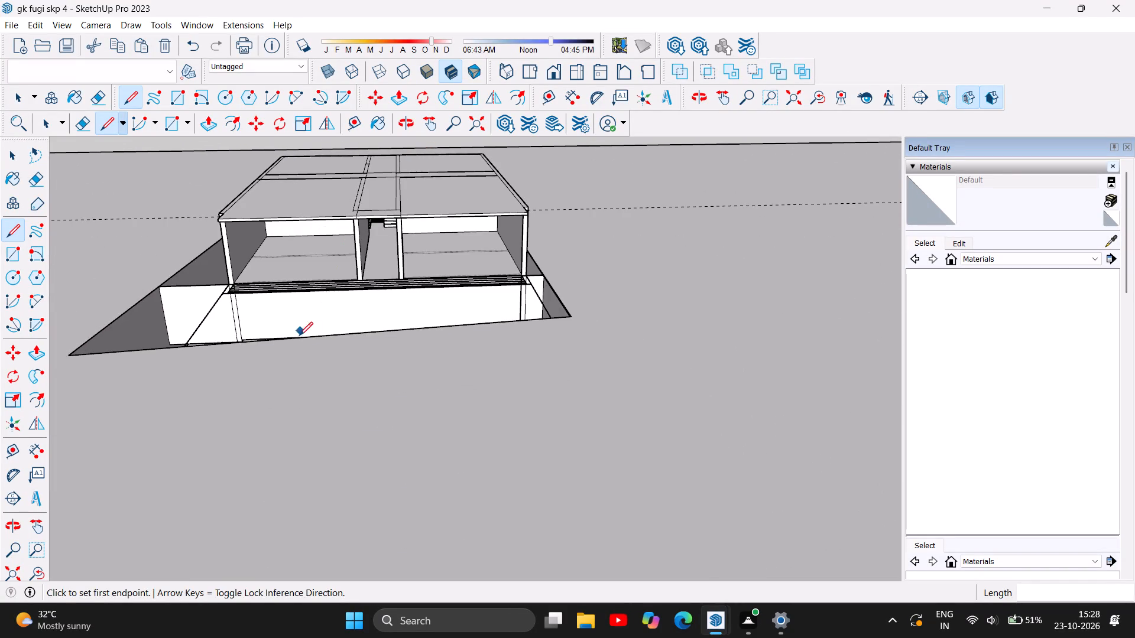
scroll(310, 315, up, 6)
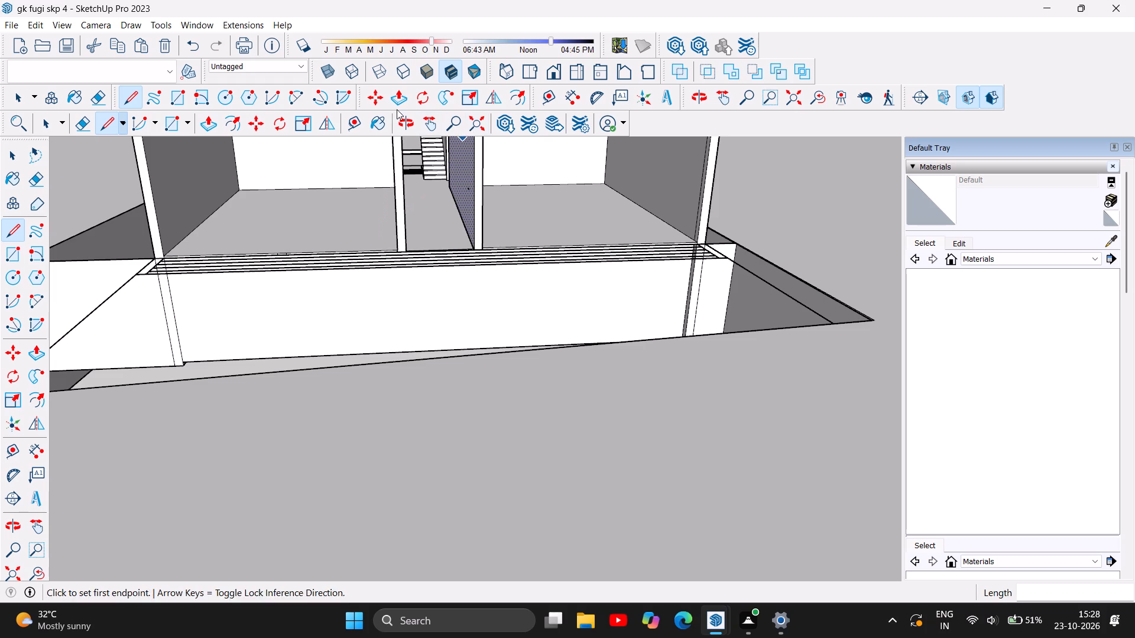
click(401, 120)
drag(498, 271, 477, 226)
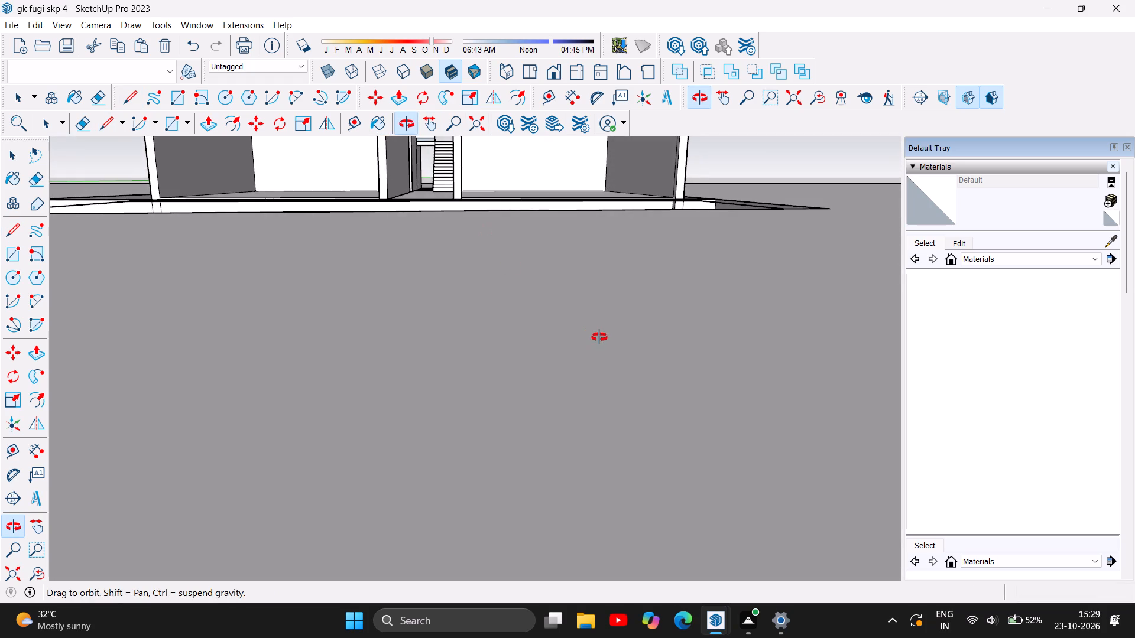
scroll(599, 338, down, 5)
scroll(659, 336, down, 5)
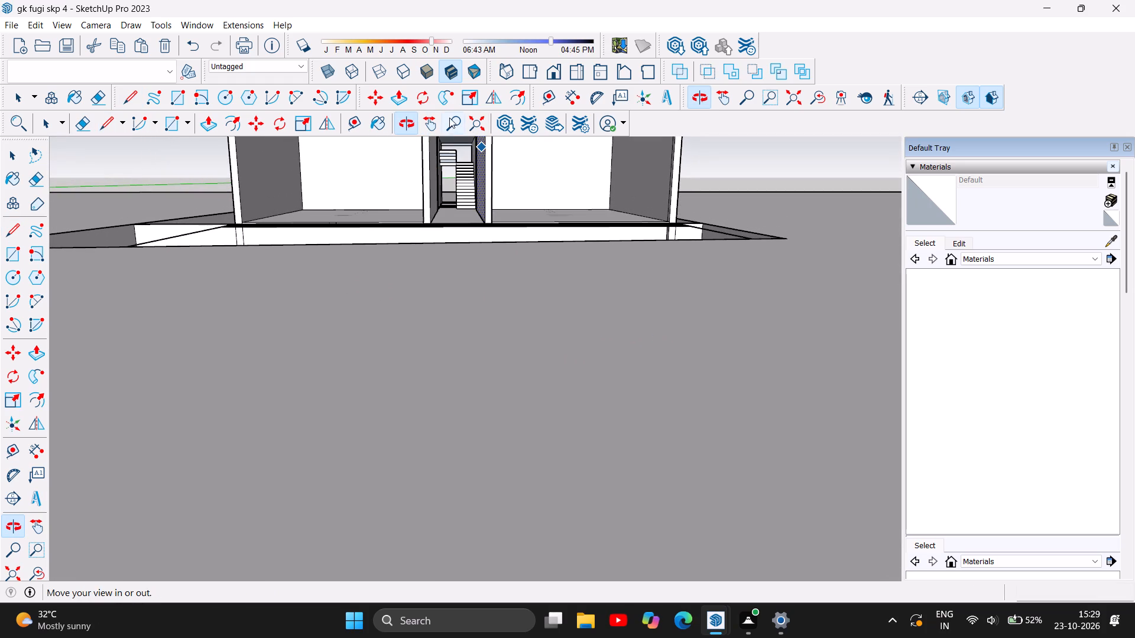
scroll(445, 116, up, 9)
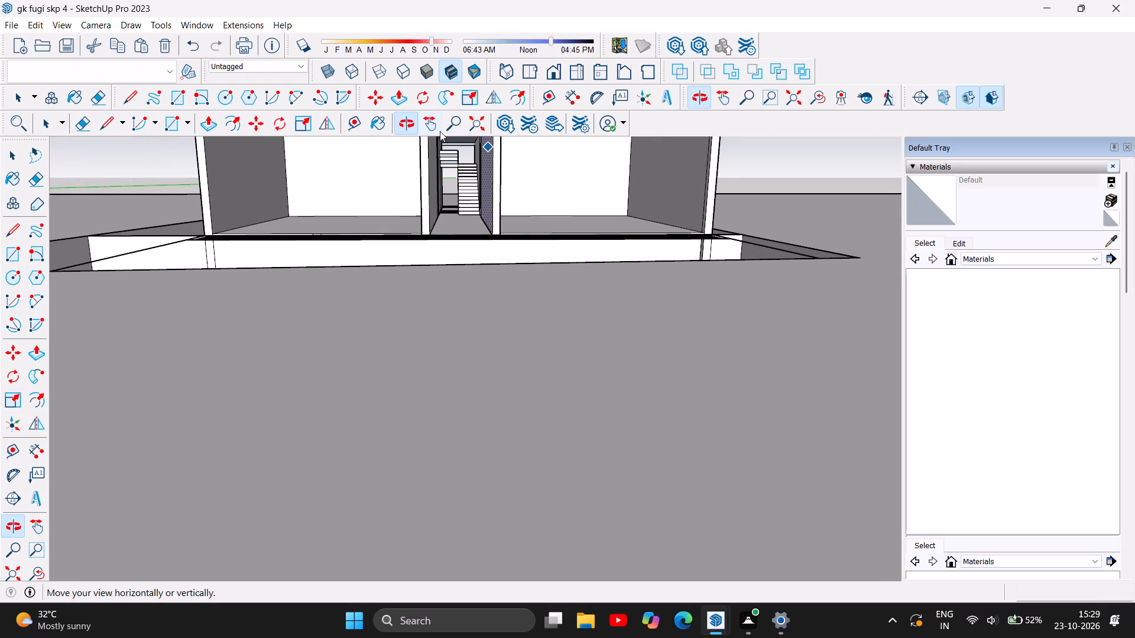
scroll(446, 147, up, 8)
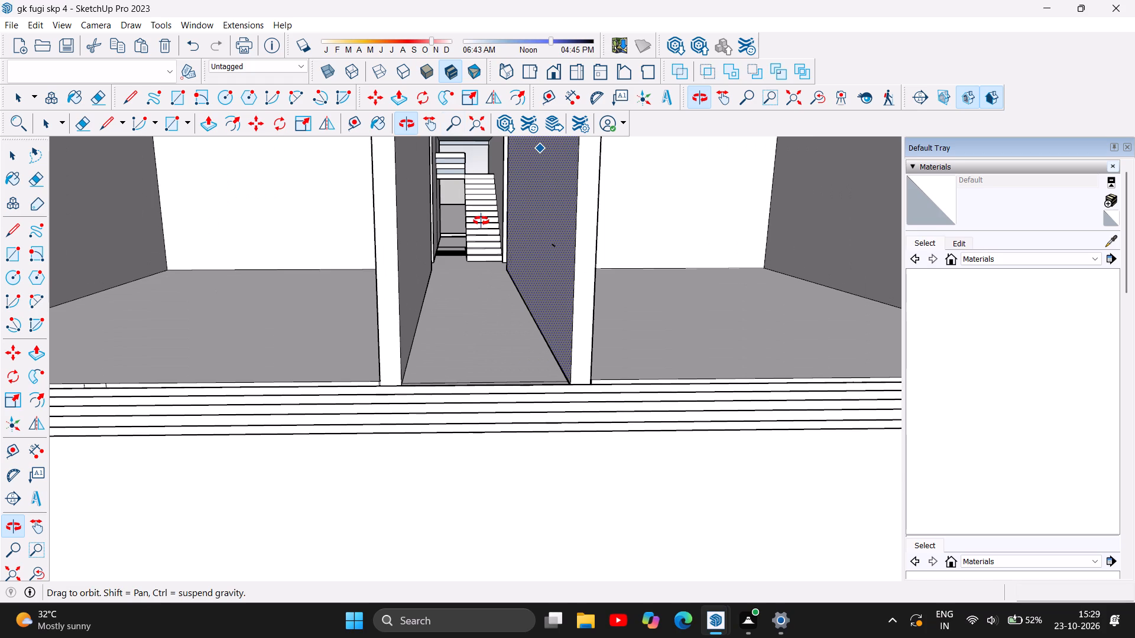
scroll(481, 221, up, 1)
scroll(502, 330, down, 5)
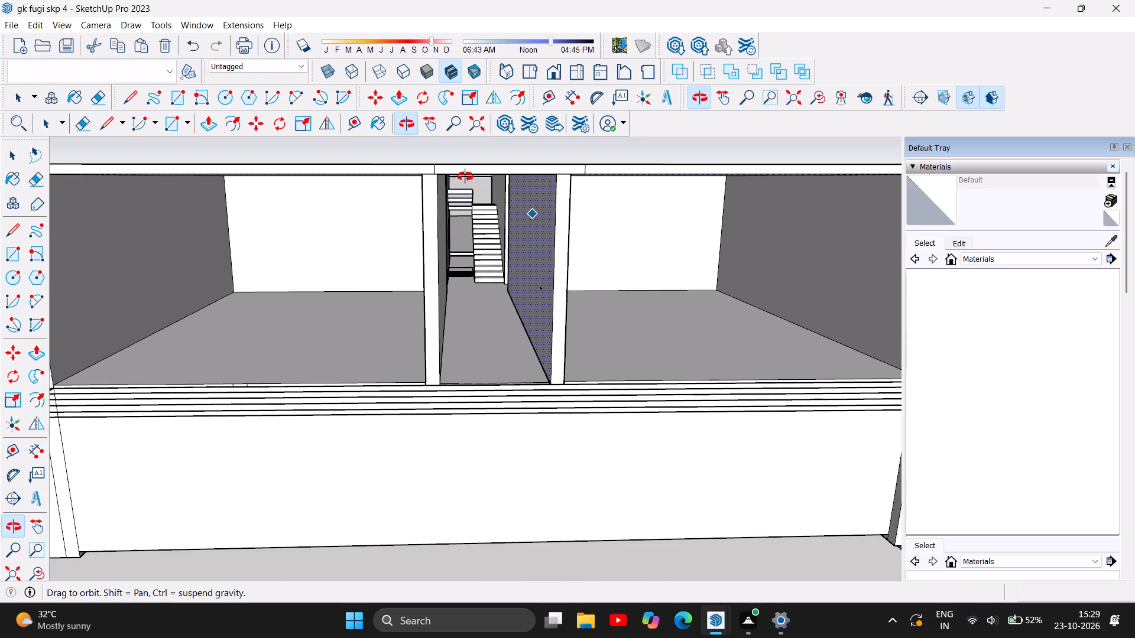
scroll(473, 182, up, 3)
scroll(472, 174, down, 2)
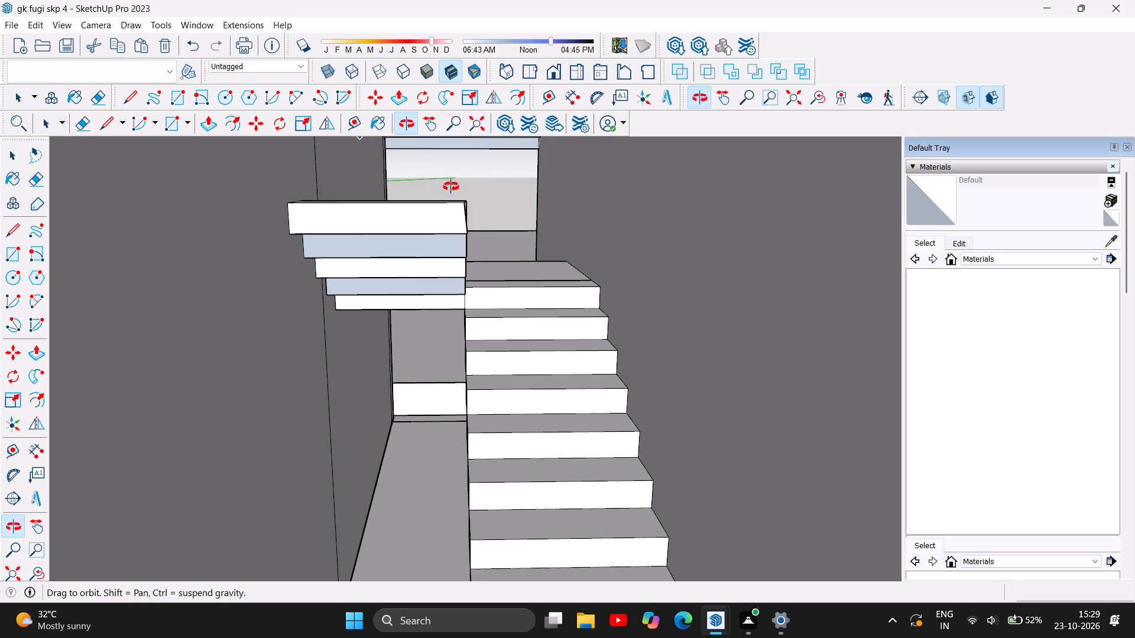
scroll(484, 212, up, 1)
scroll(476, 213, down, 1)
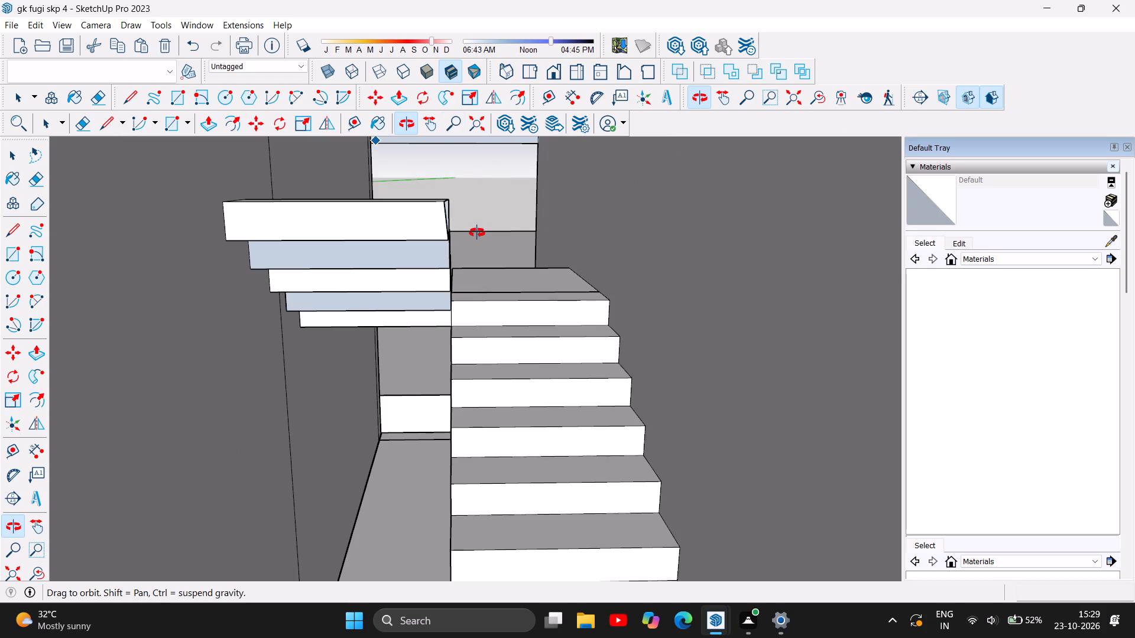
key(ctrl+z)
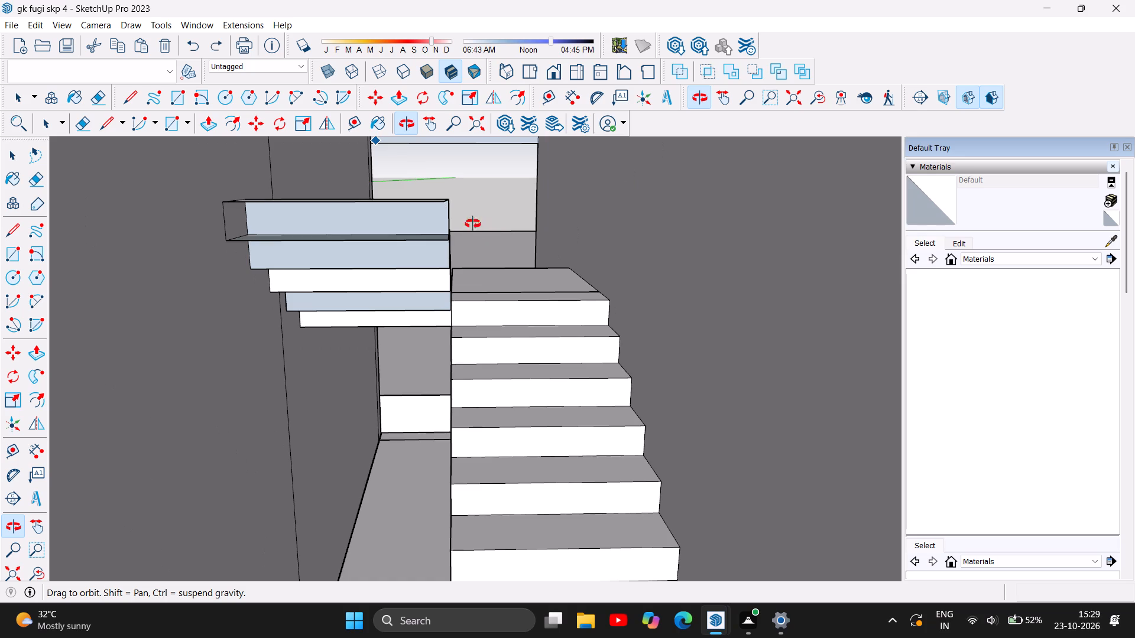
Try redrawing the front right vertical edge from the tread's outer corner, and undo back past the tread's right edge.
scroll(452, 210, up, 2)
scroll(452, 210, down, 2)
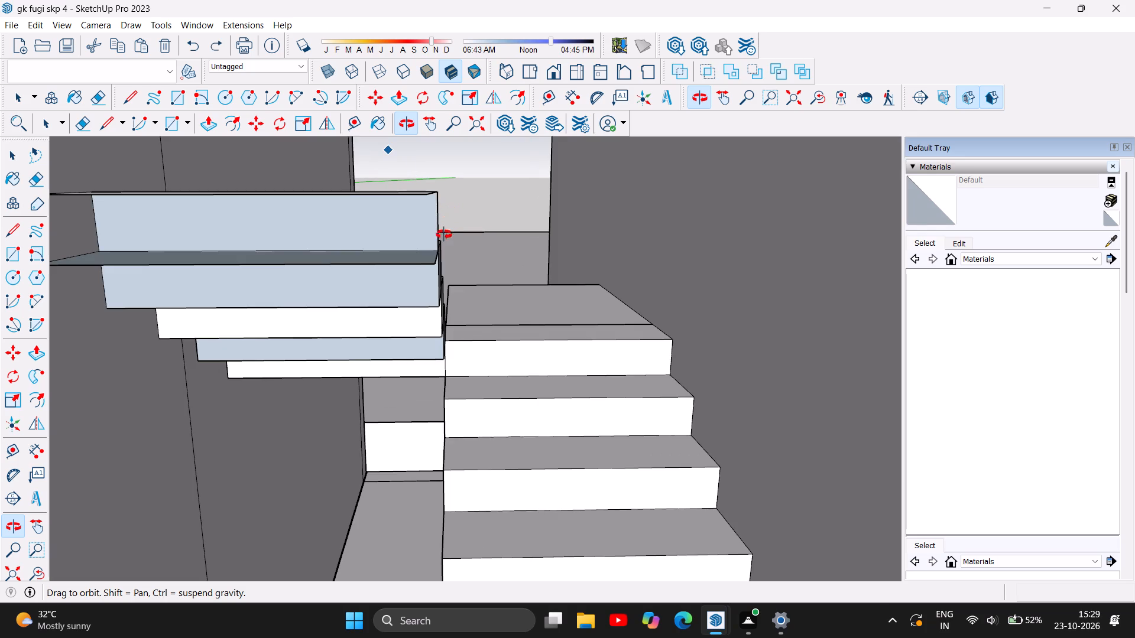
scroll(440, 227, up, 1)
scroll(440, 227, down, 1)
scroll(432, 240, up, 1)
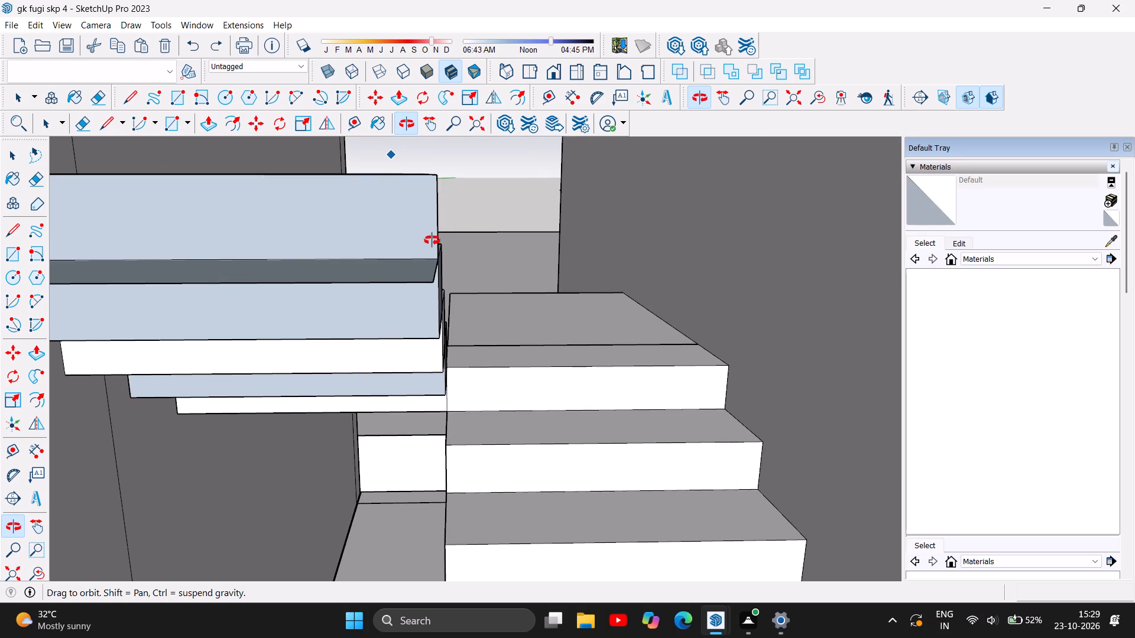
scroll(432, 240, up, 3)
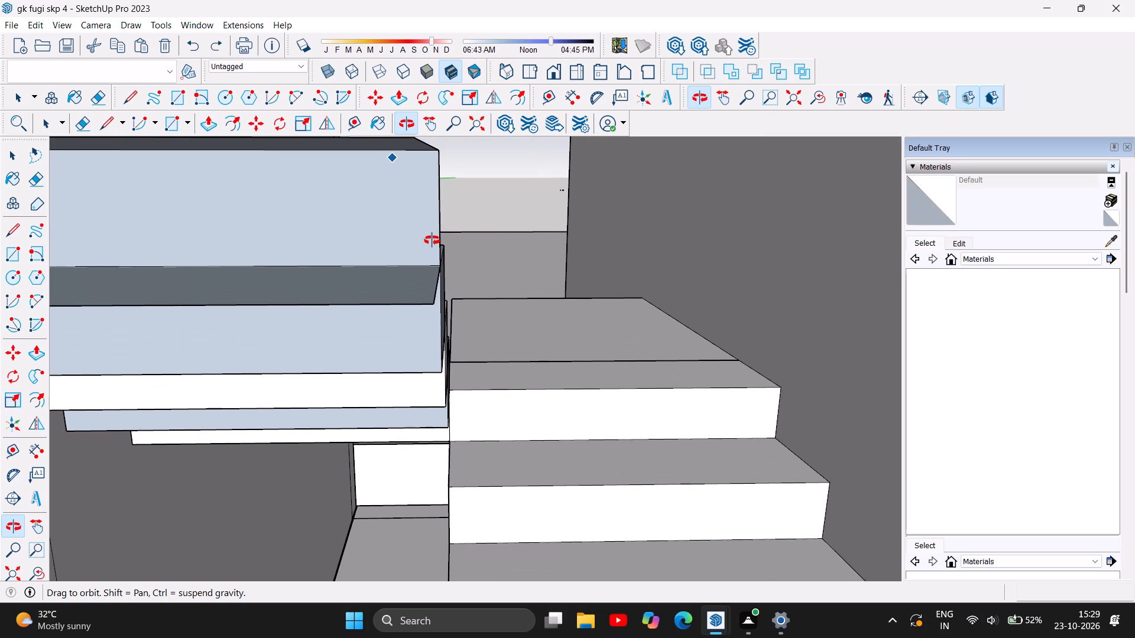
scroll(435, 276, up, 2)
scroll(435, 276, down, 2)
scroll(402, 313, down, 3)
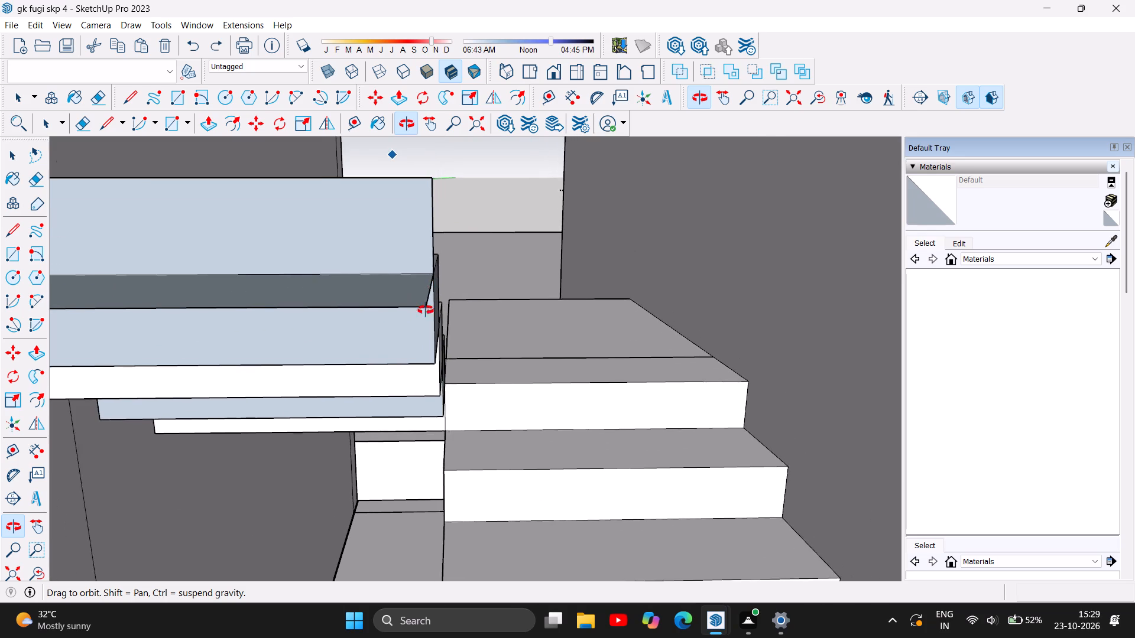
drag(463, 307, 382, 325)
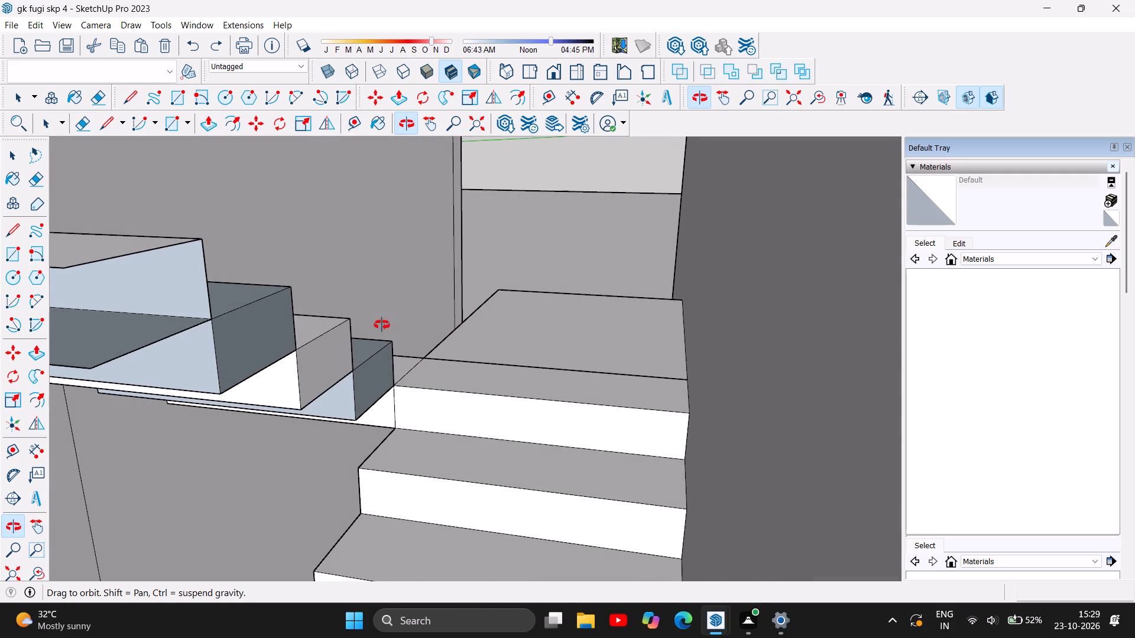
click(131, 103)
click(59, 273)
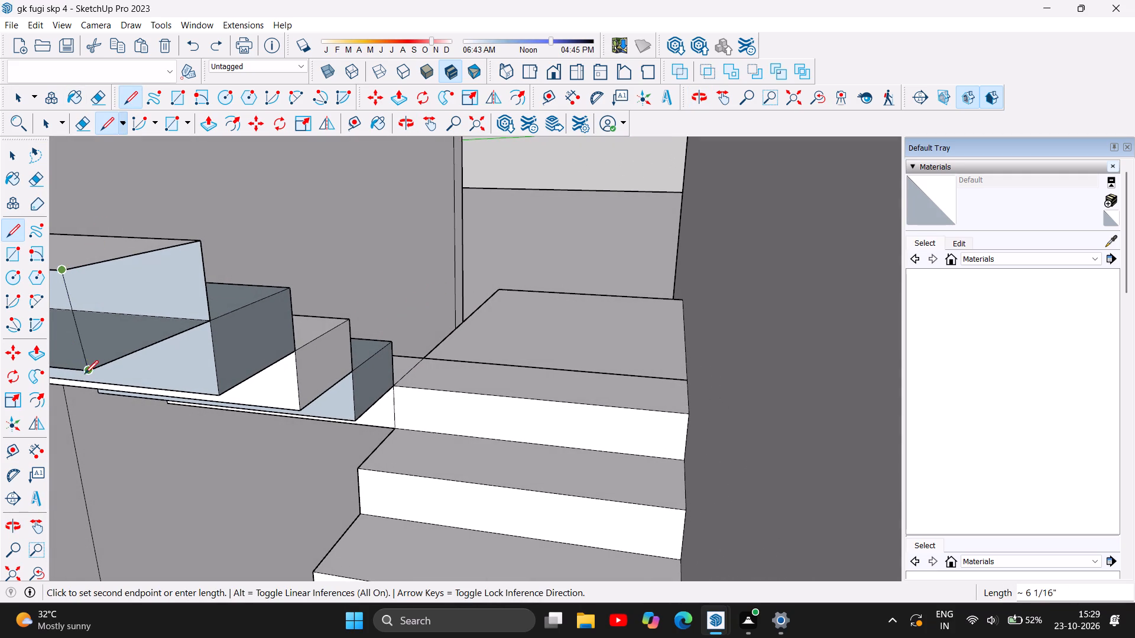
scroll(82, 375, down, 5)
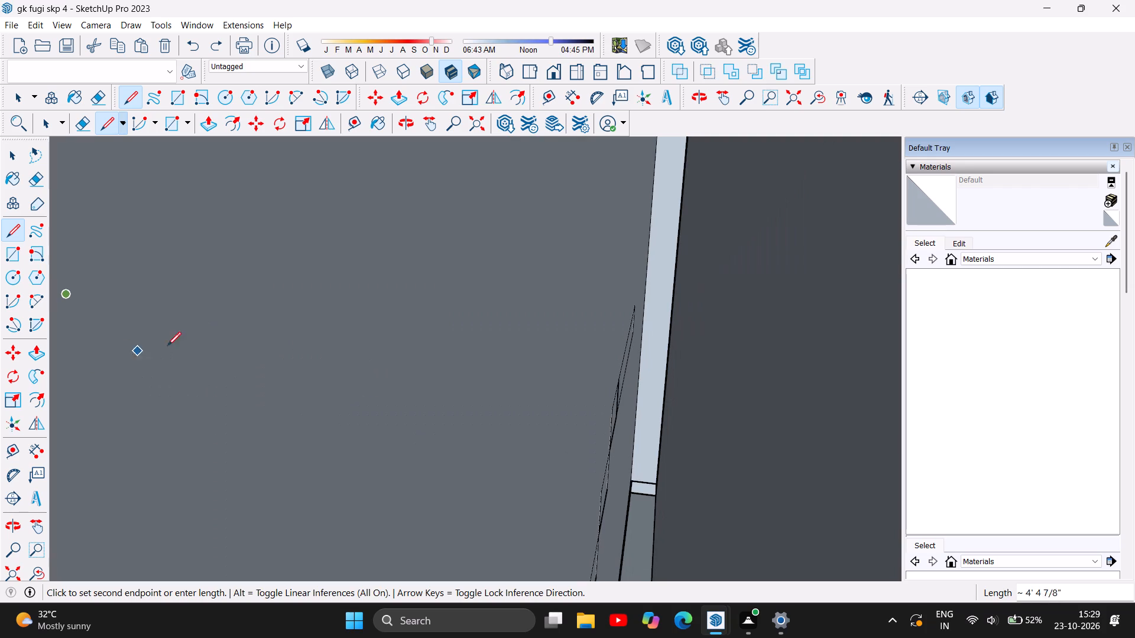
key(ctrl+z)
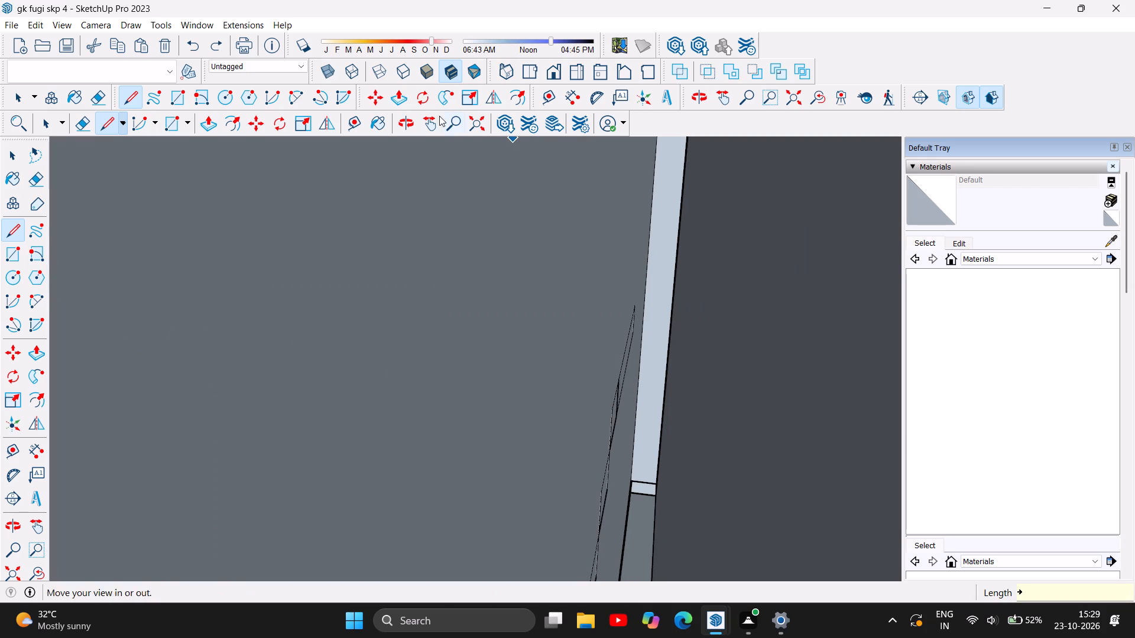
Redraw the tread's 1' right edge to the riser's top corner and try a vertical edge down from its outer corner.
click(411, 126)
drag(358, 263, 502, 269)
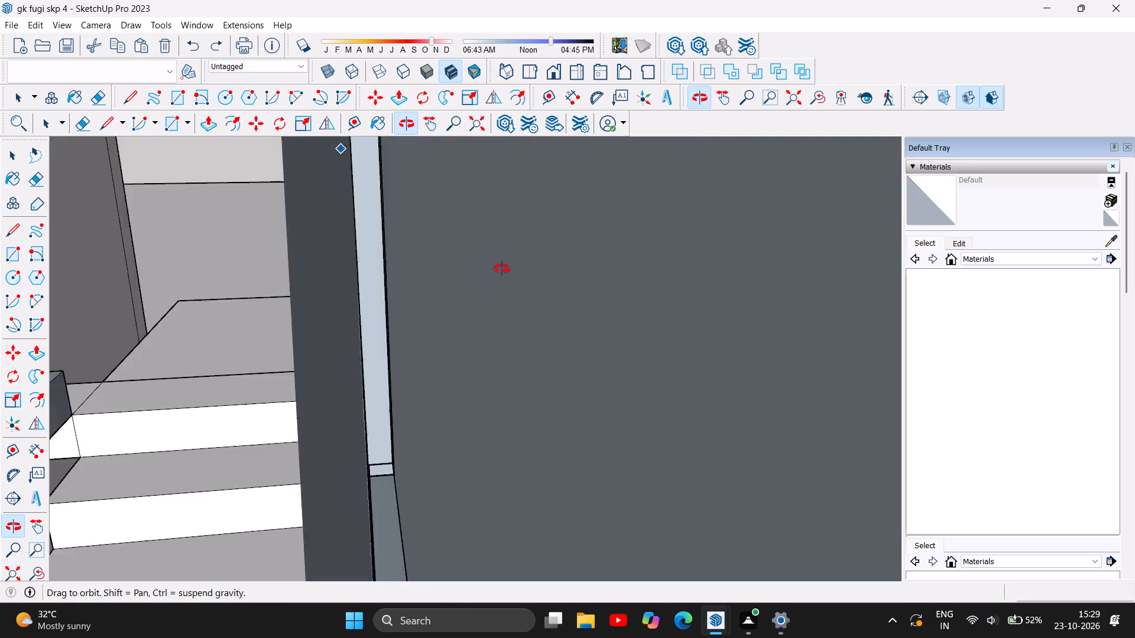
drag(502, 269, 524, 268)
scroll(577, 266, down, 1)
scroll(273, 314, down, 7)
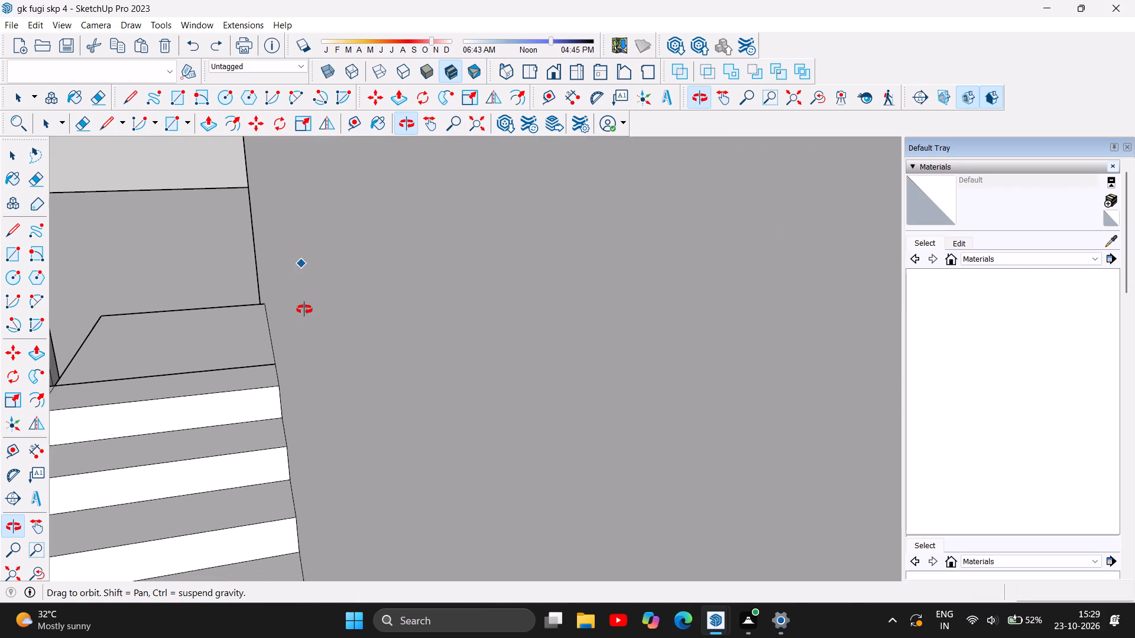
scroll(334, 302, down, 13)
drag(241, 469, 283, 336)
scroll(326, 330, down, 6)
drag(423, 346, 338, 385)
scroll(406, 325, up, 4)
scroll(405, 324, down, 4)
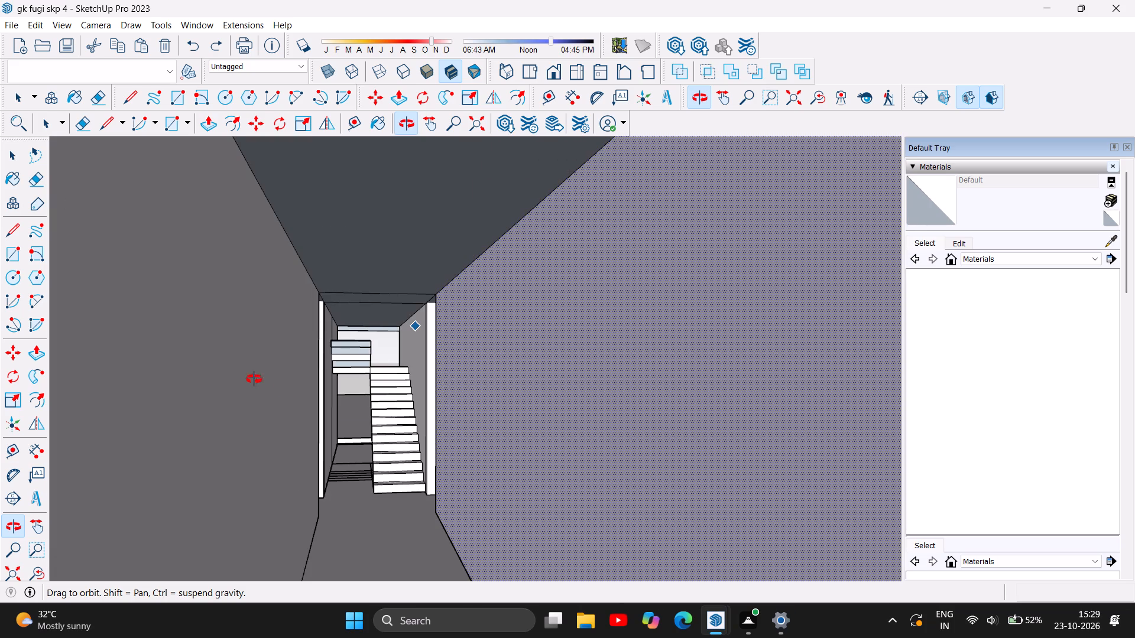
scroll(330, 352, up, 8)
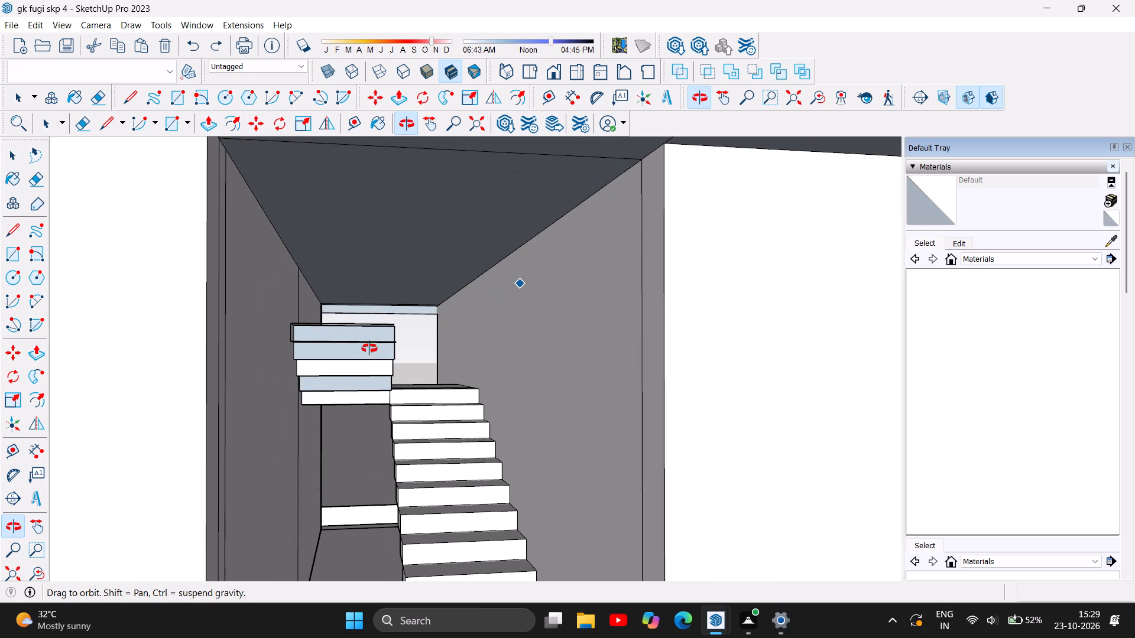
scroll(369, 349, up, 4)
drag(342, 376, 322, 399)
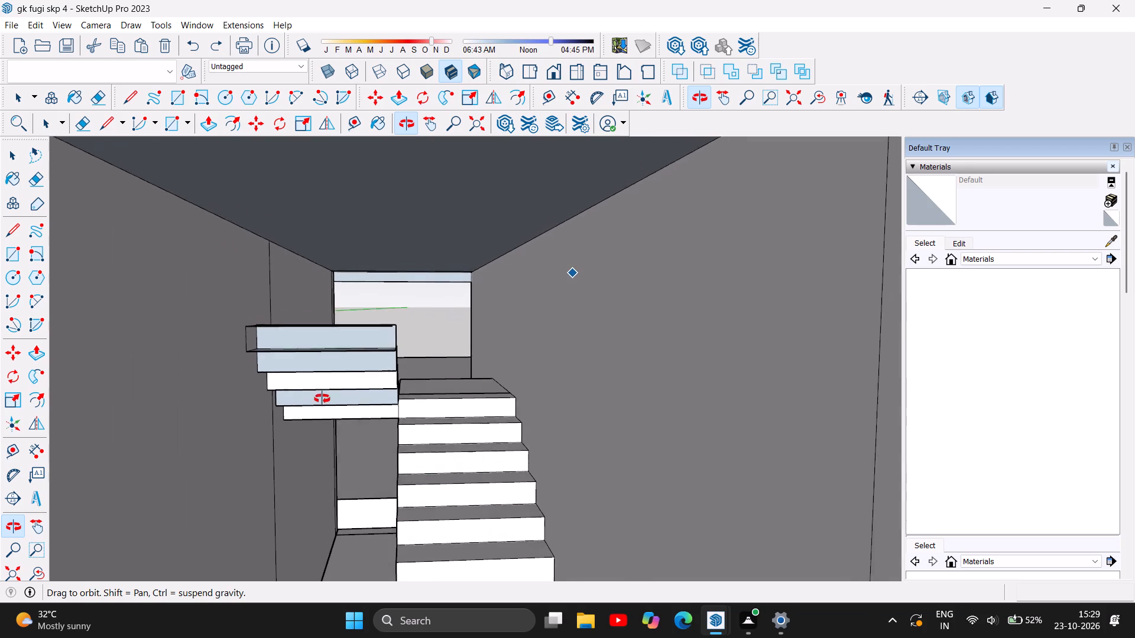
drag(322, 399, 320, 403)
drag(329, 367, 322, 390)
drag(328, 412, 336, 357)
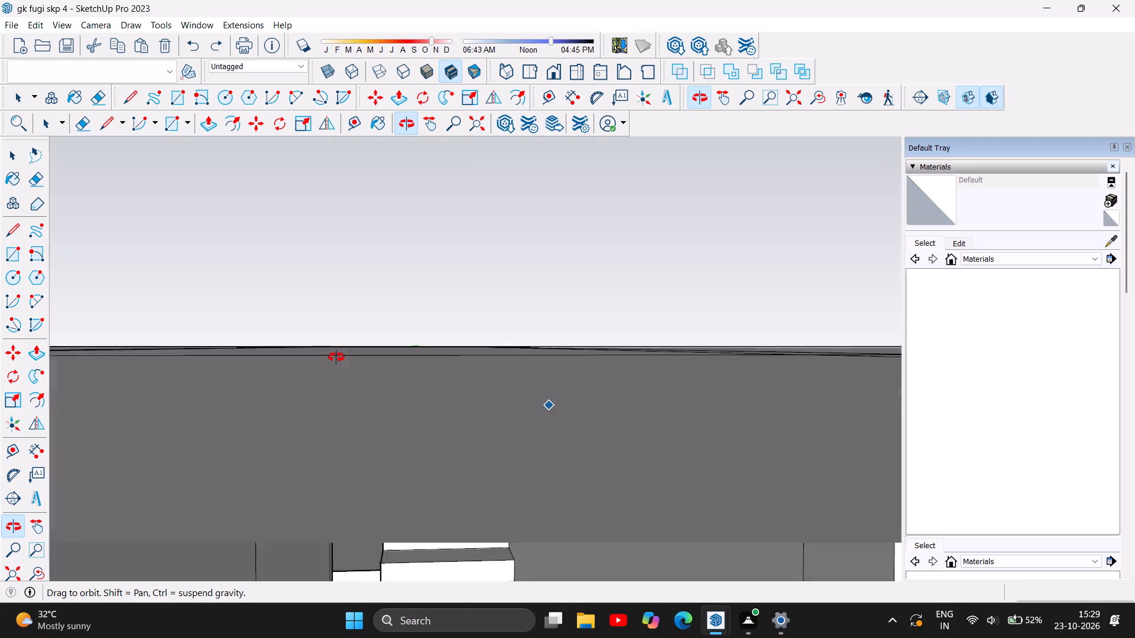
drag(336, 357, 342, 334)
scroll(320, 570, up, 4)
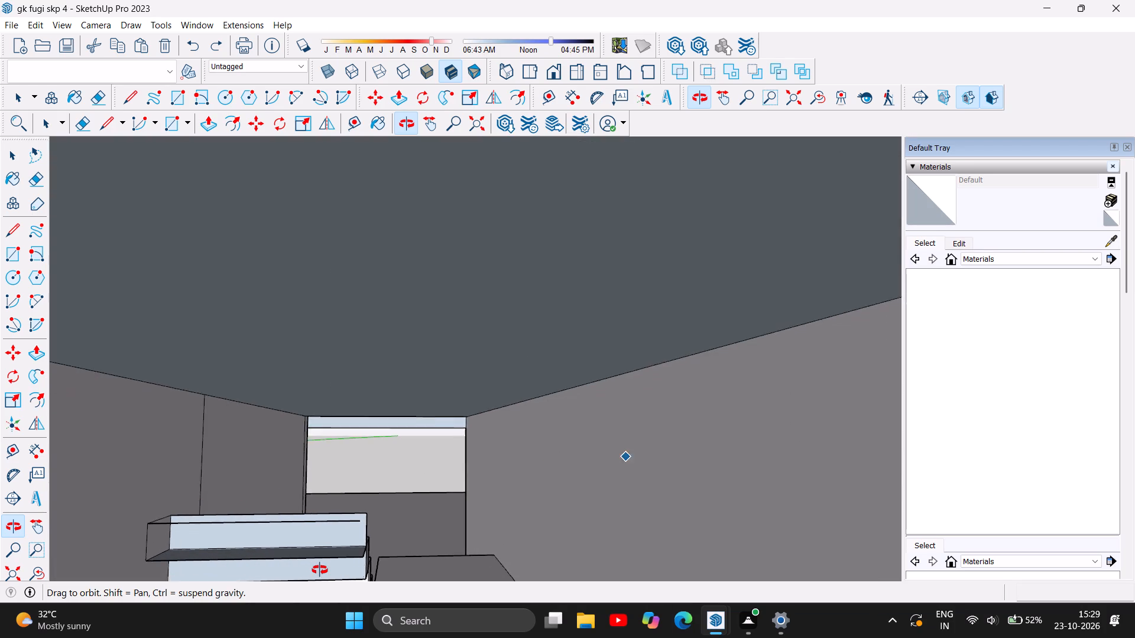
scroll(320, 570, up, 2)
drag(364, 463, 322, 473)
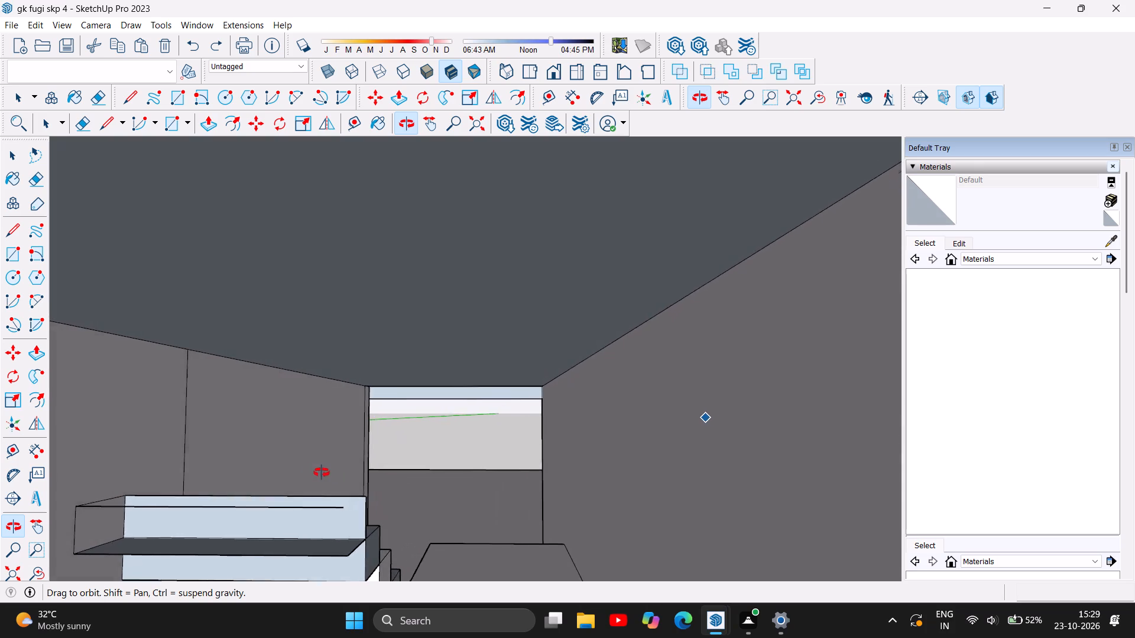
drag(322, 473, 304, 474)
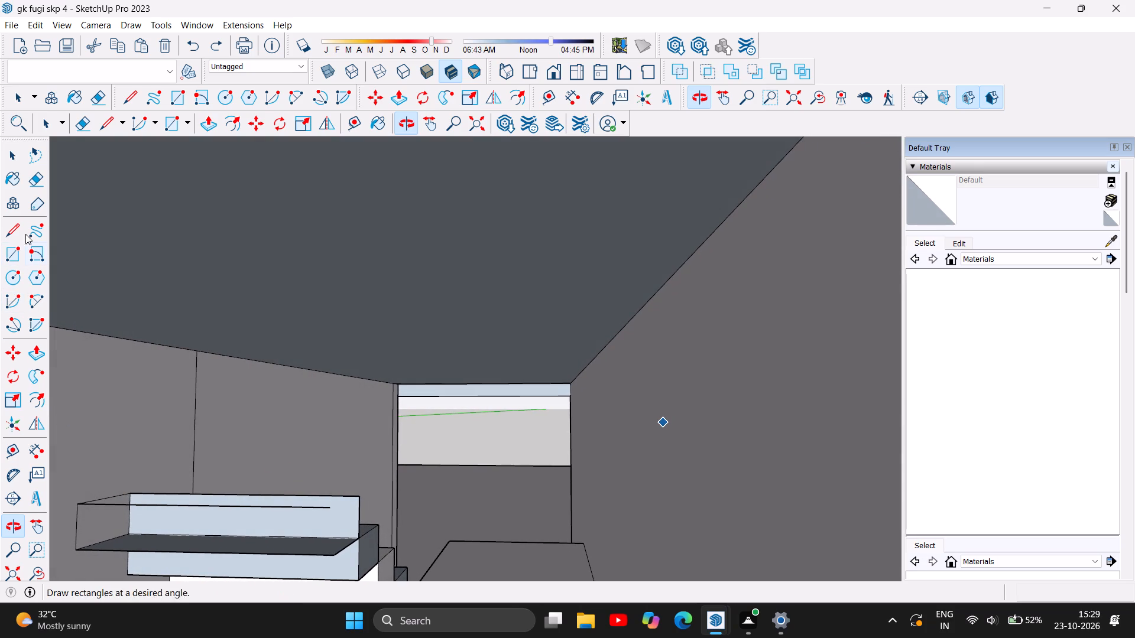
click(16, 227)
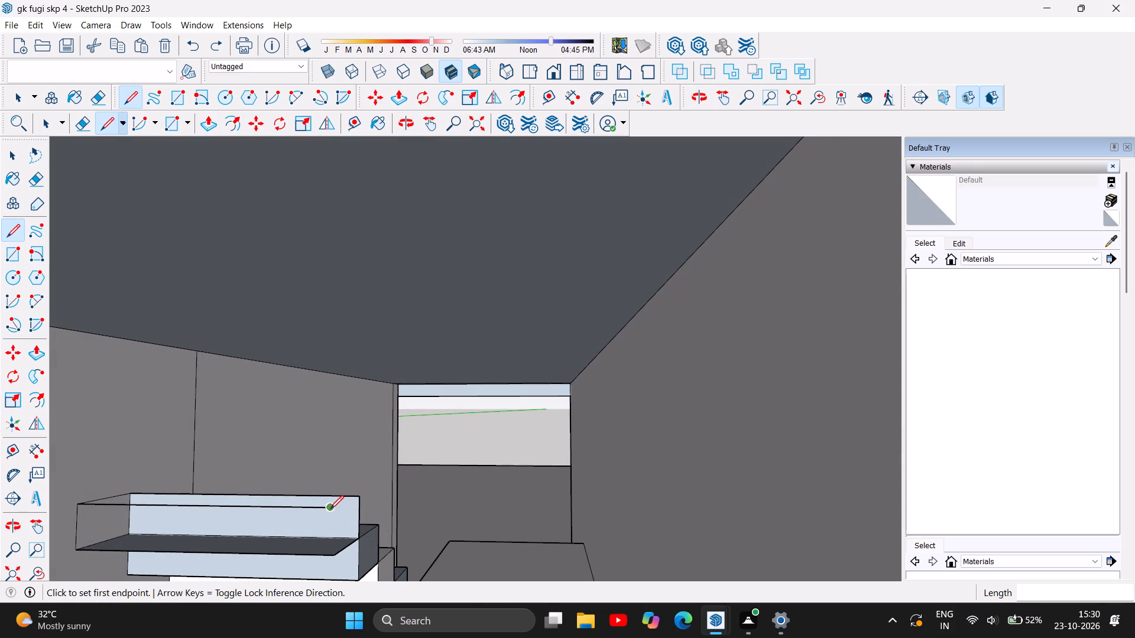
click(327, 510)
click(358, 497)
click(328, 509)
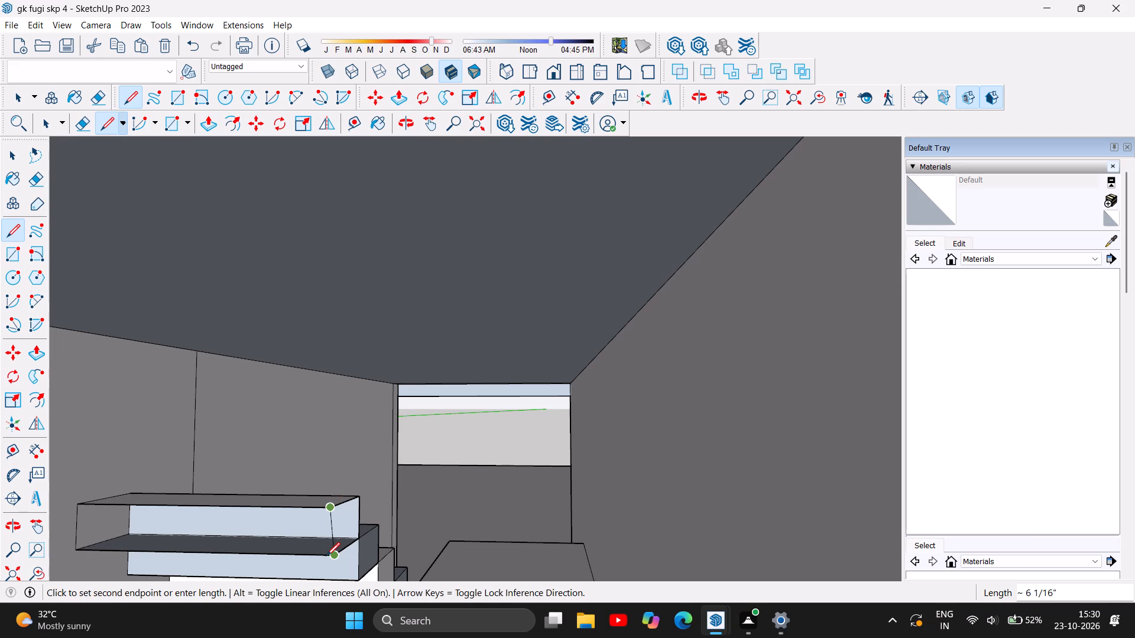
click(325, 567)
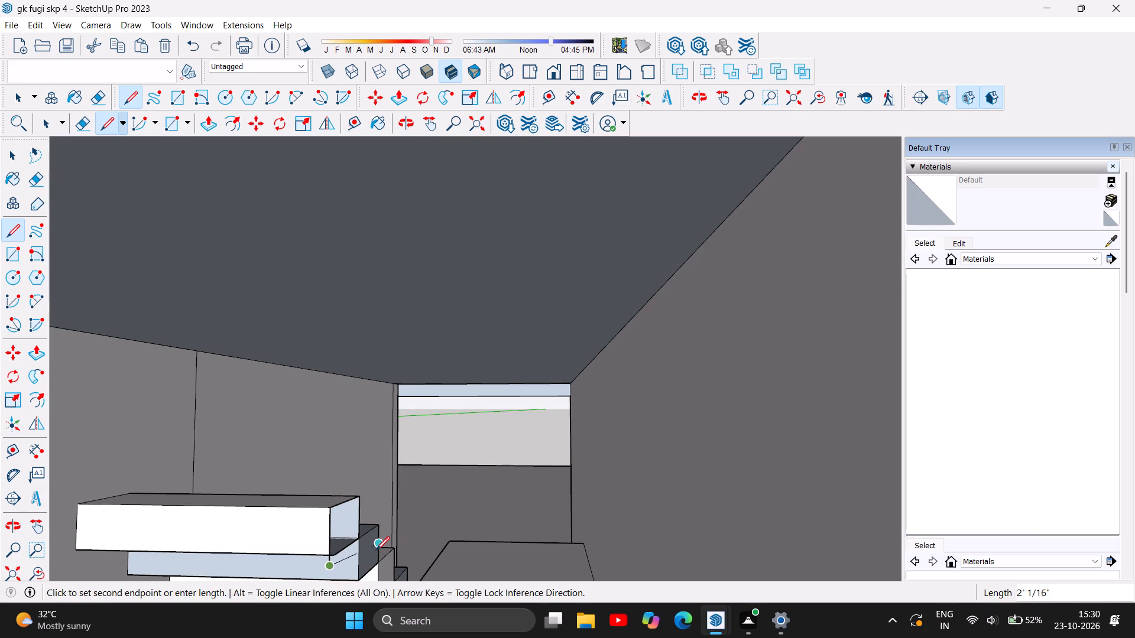
Undo the front vertical edge, the tread edges and the left end outline, back to the riser and underside.
key(ctrl+z)
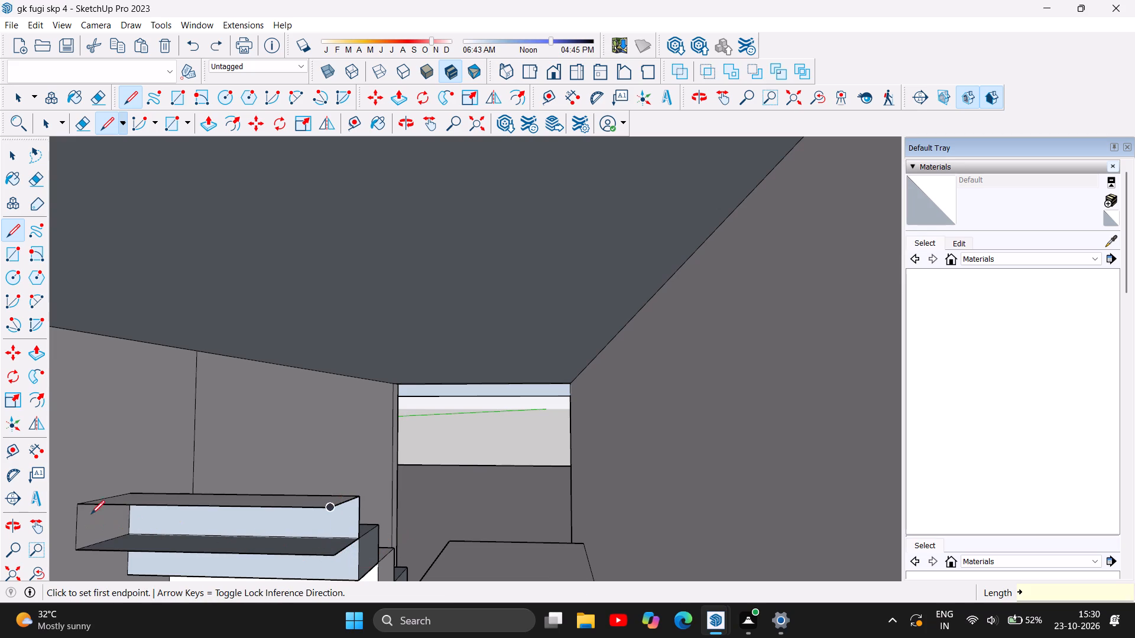
key(ctrl+z)
key(ctrl+z)
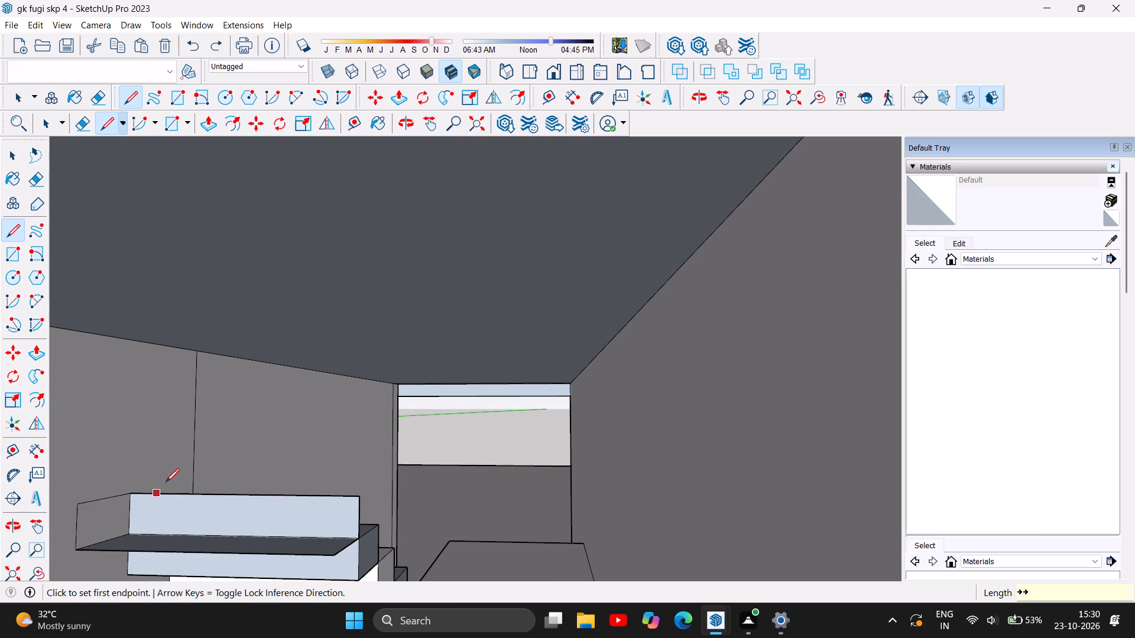
key(ctrl+z)
key(ctrl+z)
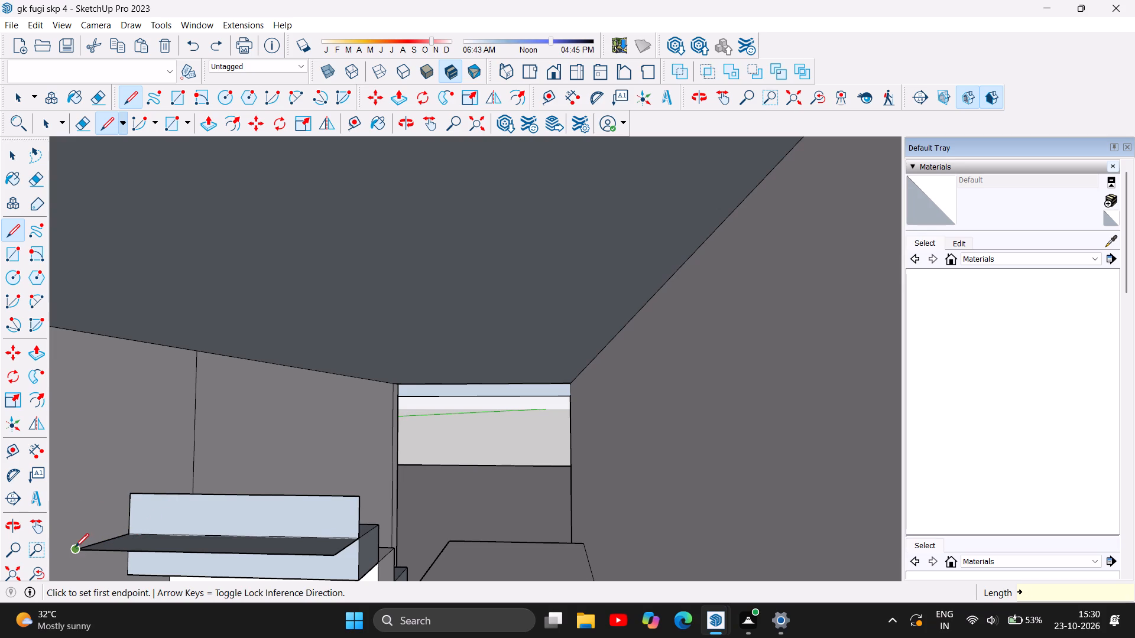
Close the second flight's top step with 6" vertical edges at both front corners, 1' tread edges and a front edge across.
click(77, 553)
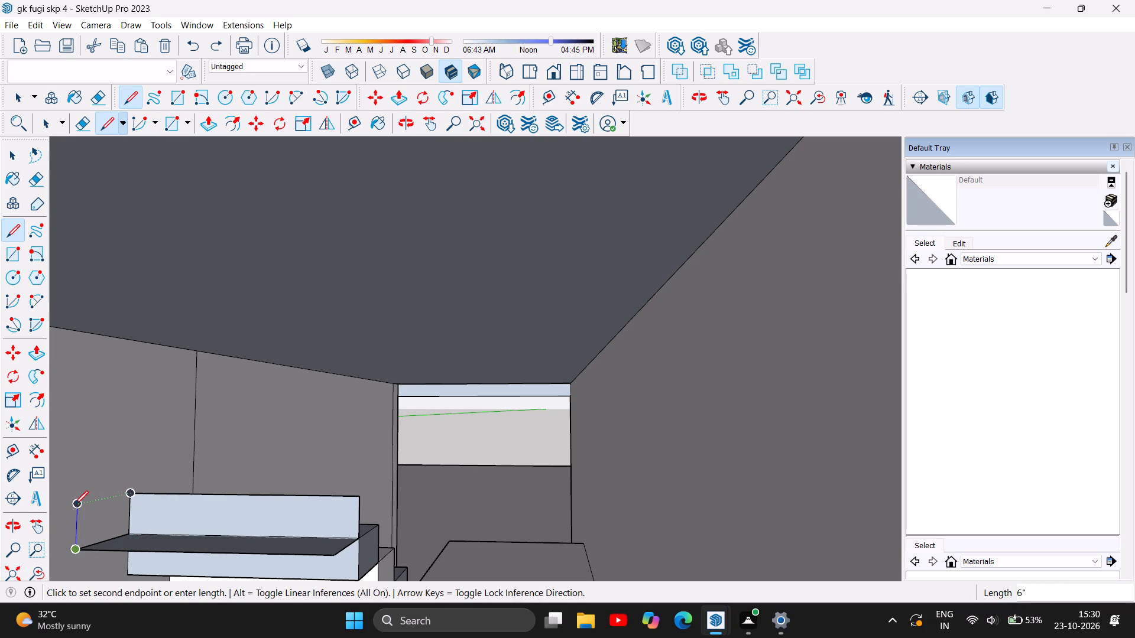
click(74, 504)
click(131, 489)
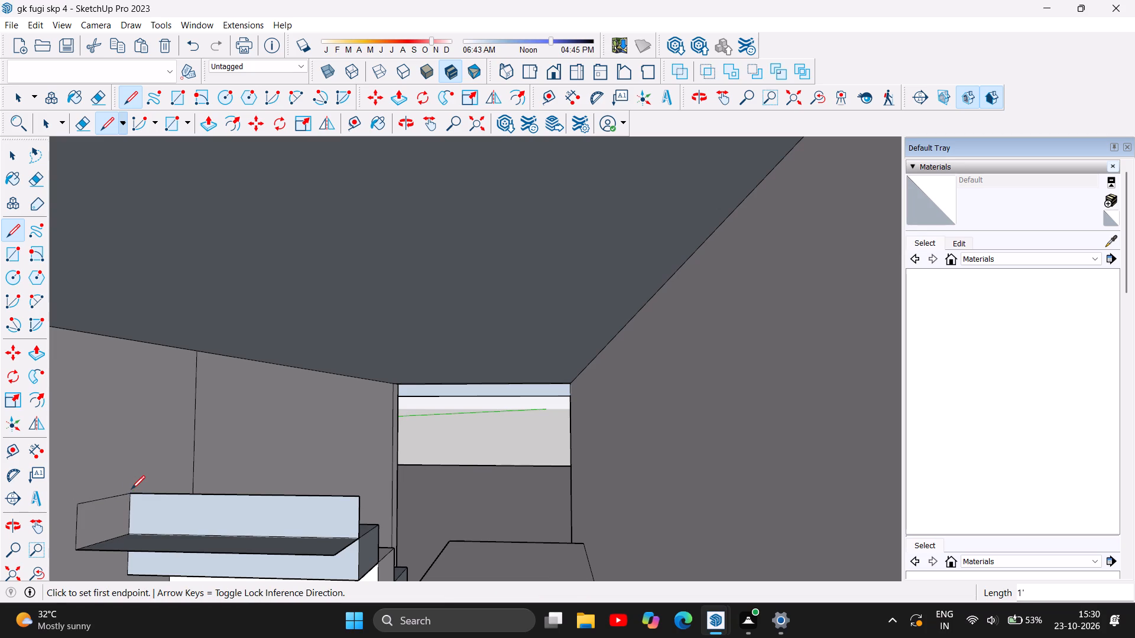
click(356, 497)
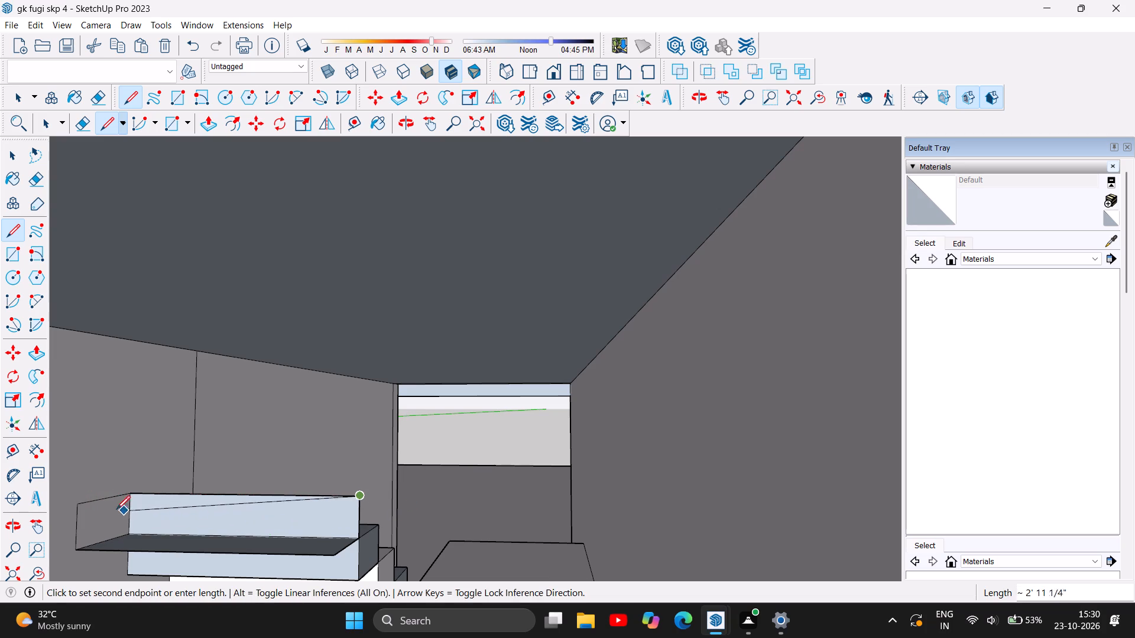
click(336, 509)
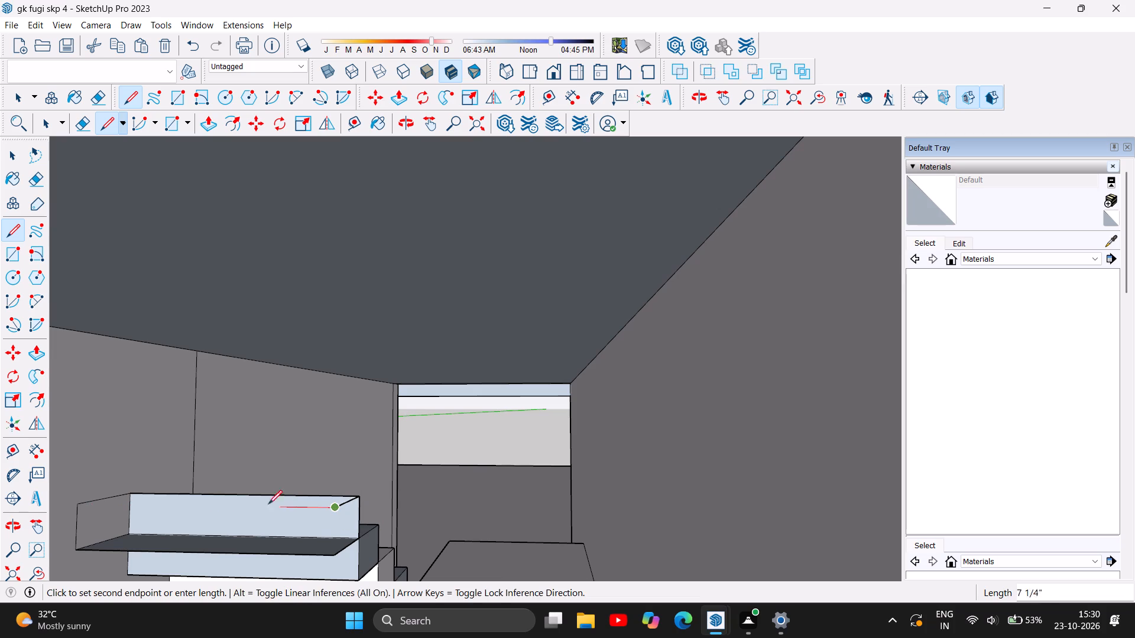
click(76, 501)
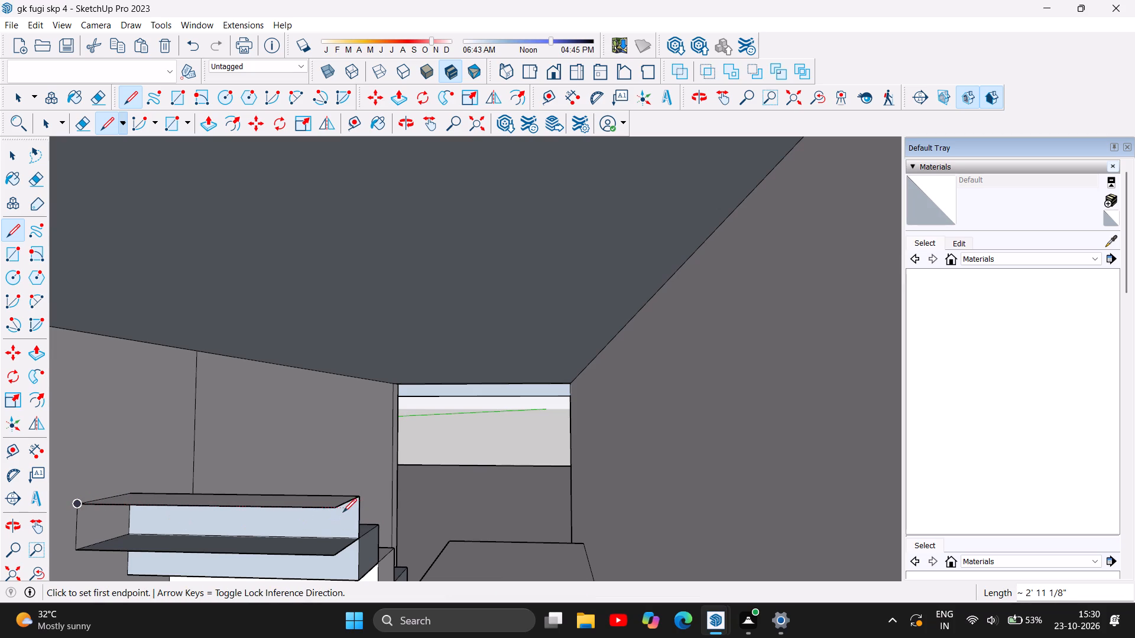
click(335, 507)
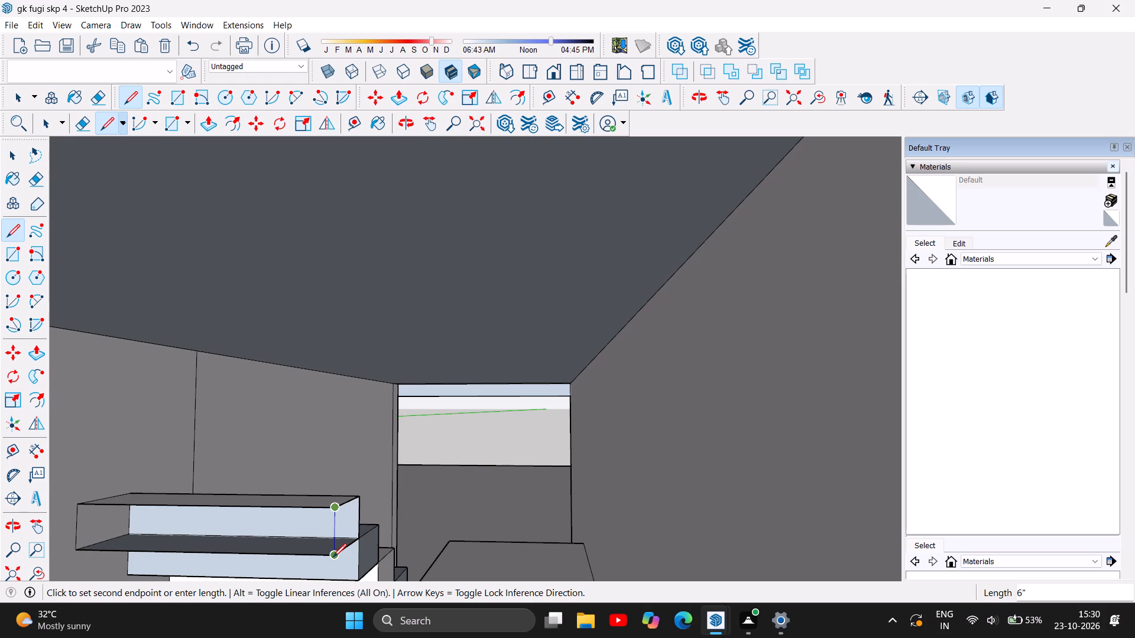
click(333, 557)
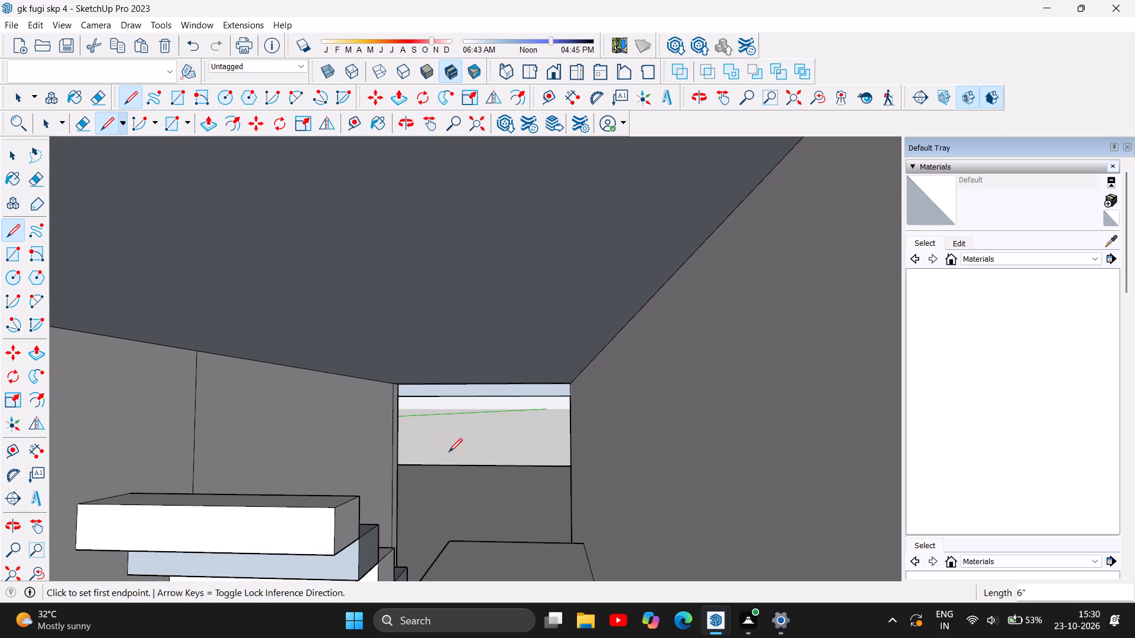
Draw the next step's 6" high riser, about 2' 11 1/8" wide, up from the finished tread's front edge.
click(335, 511)
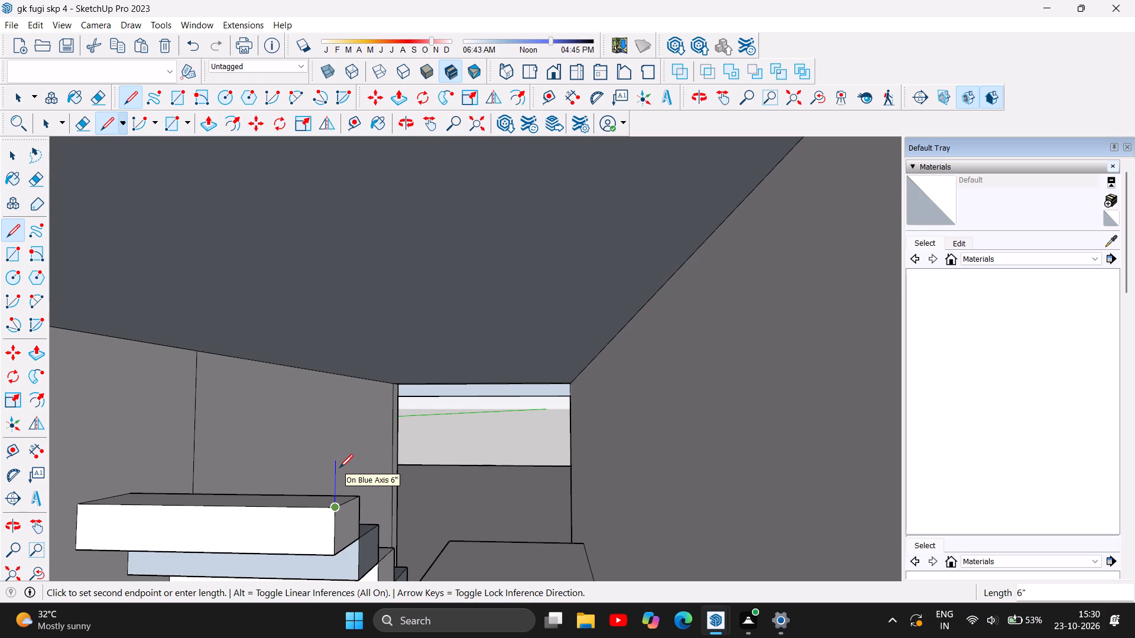
key(6)
key(Return)
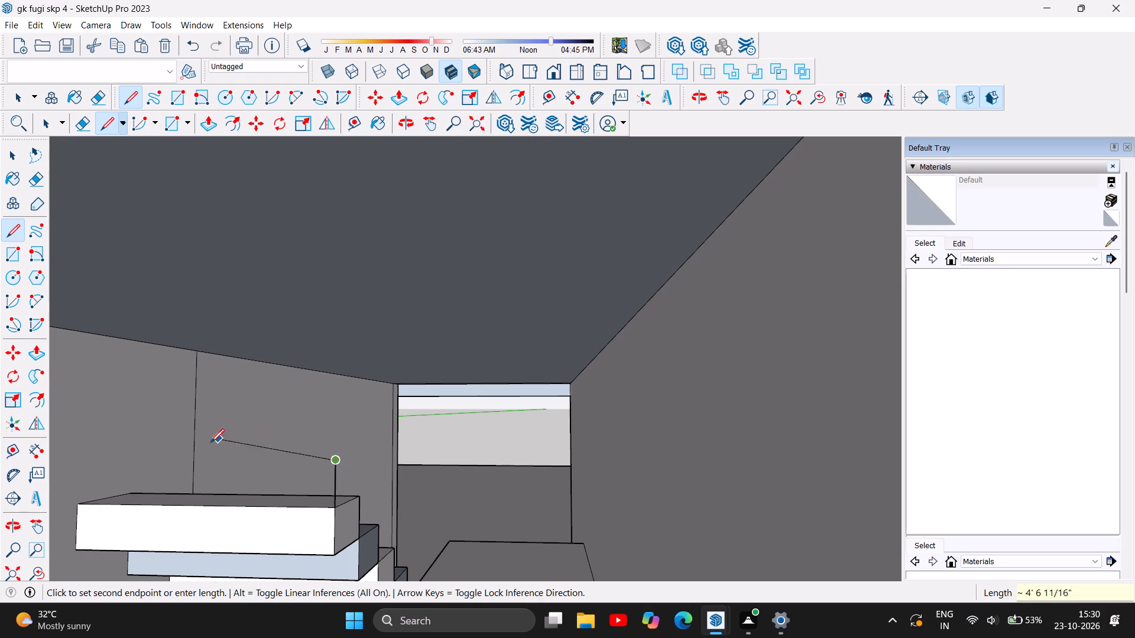
click(80, 462)
click(83, 504)
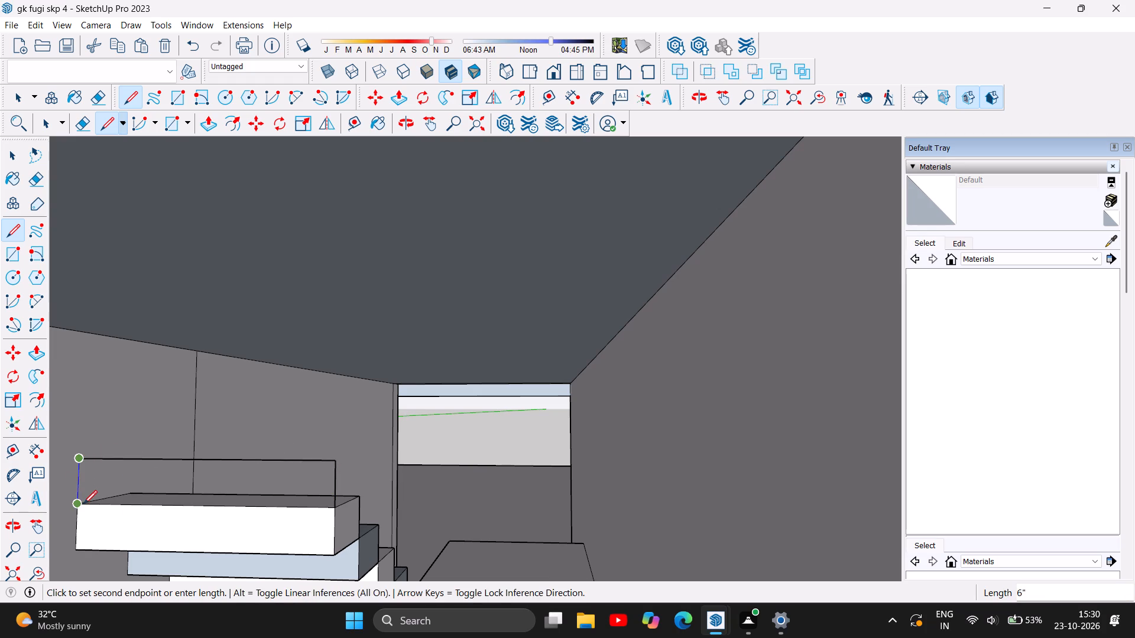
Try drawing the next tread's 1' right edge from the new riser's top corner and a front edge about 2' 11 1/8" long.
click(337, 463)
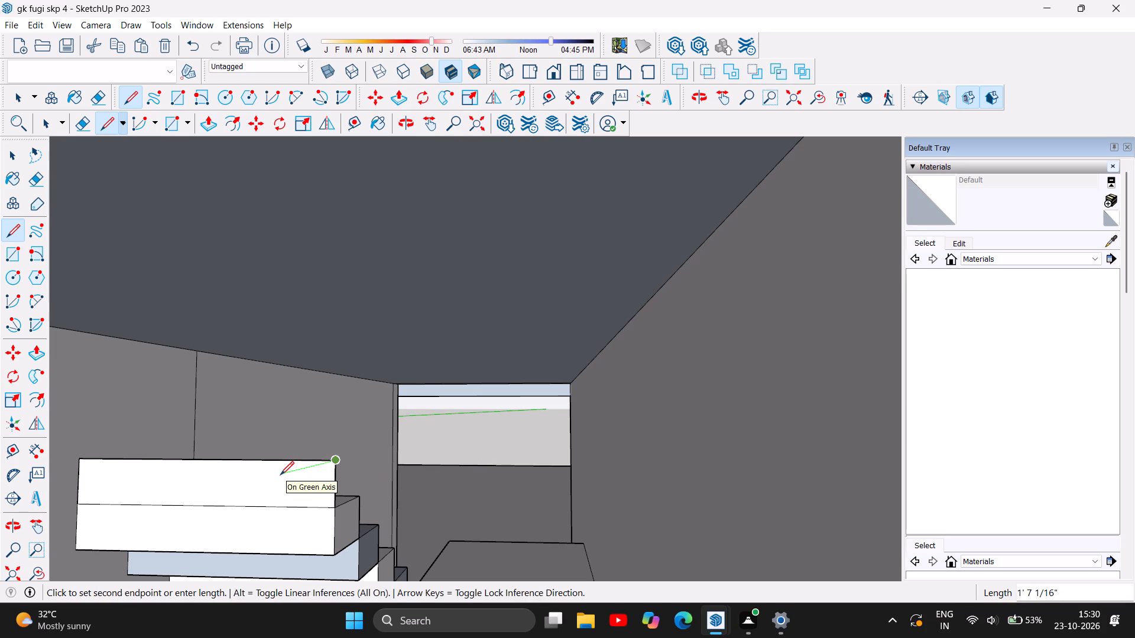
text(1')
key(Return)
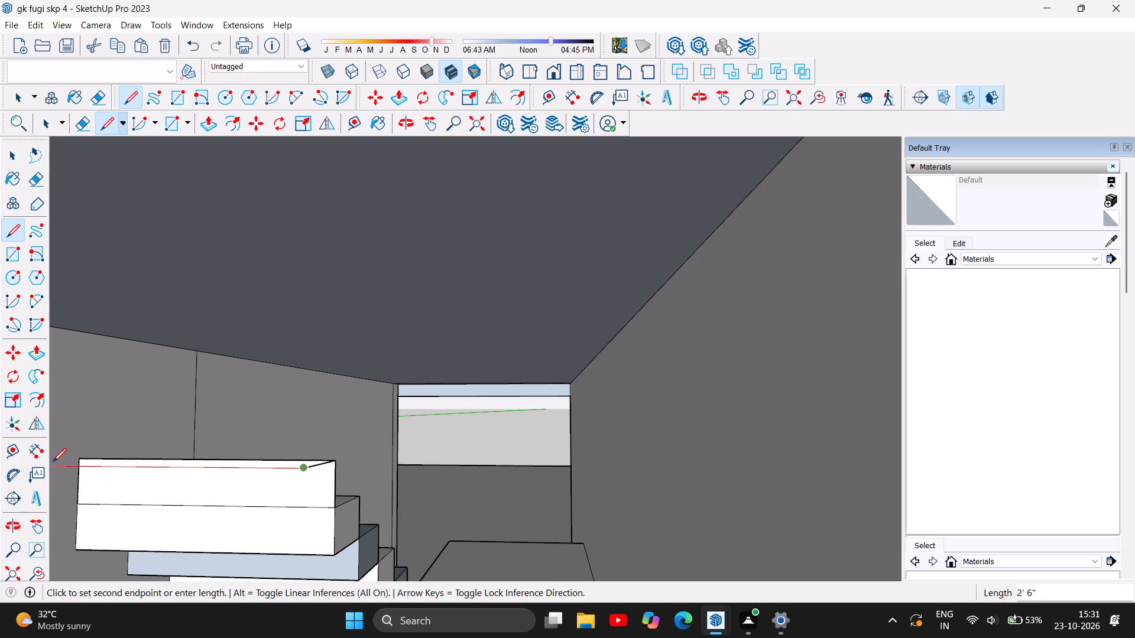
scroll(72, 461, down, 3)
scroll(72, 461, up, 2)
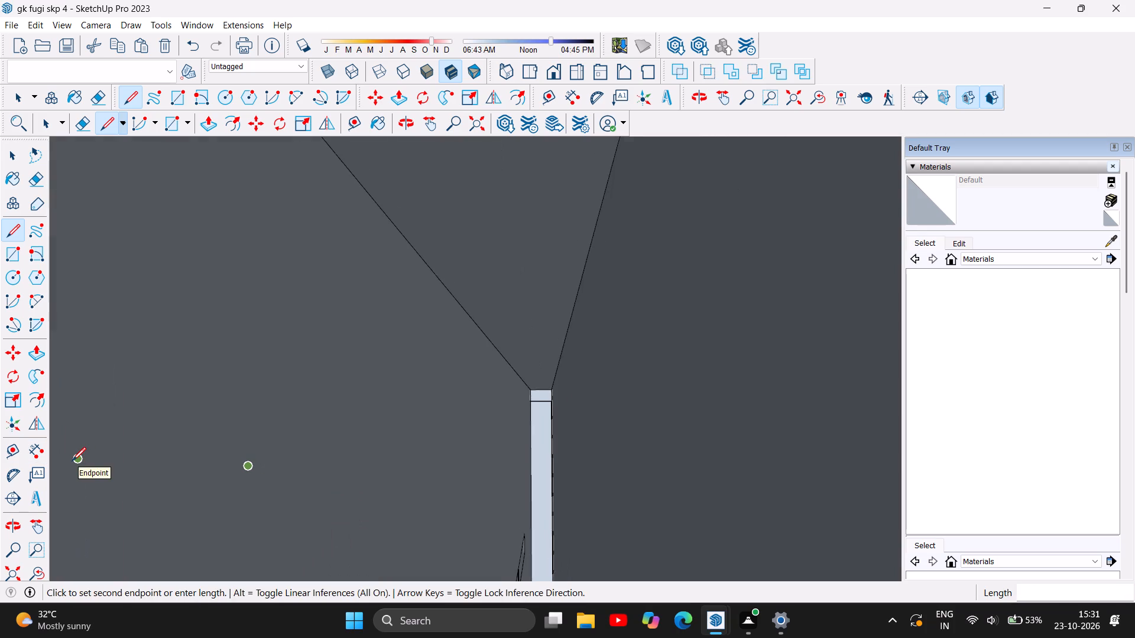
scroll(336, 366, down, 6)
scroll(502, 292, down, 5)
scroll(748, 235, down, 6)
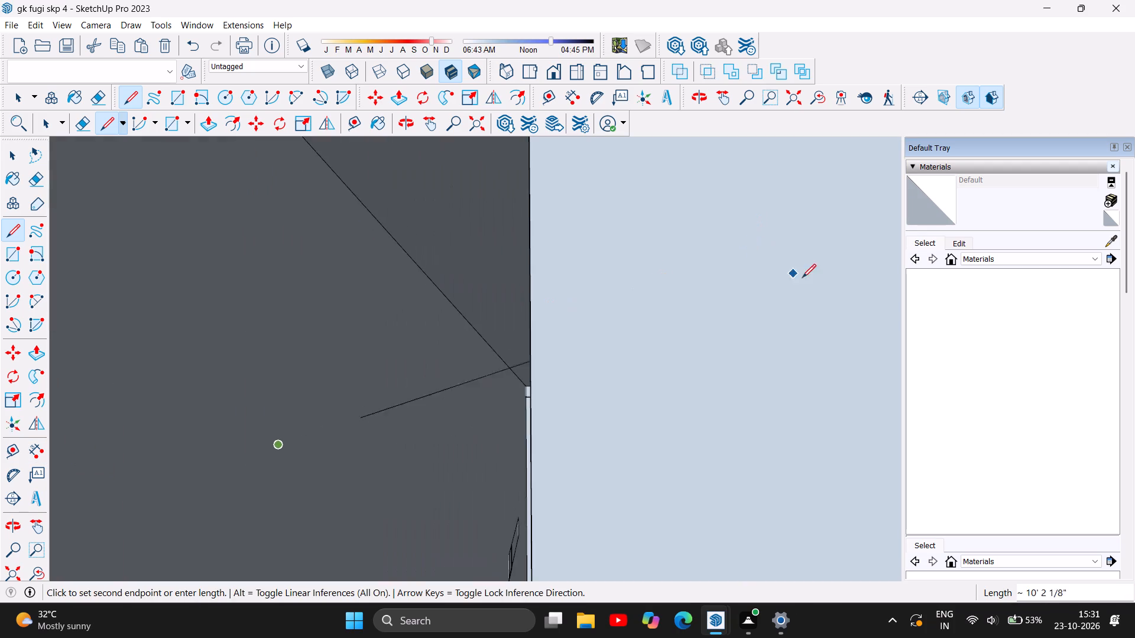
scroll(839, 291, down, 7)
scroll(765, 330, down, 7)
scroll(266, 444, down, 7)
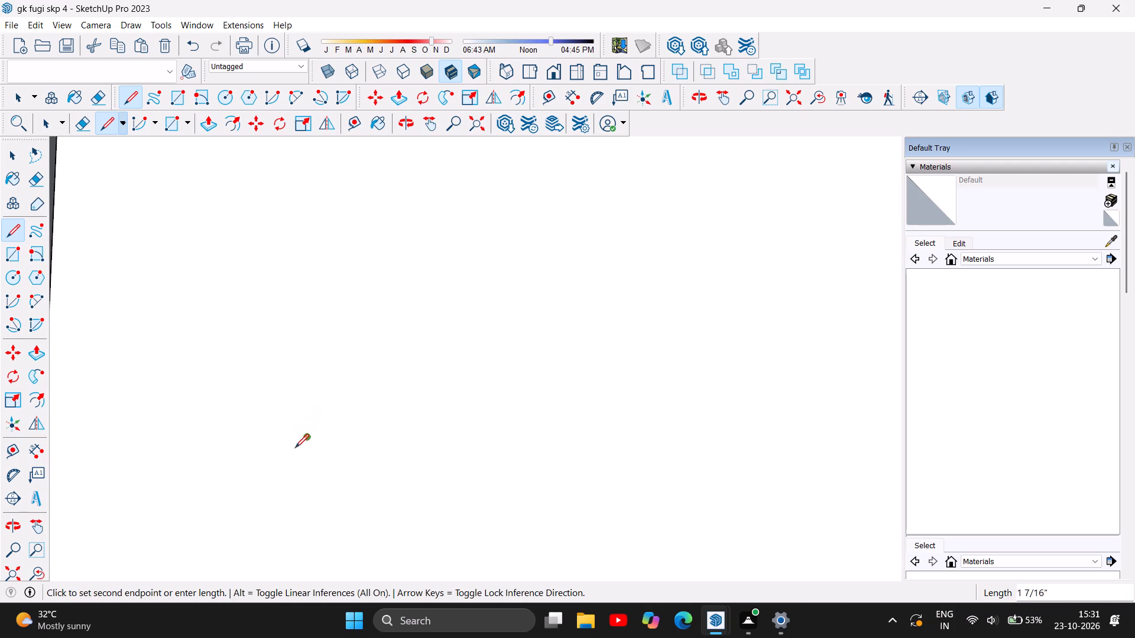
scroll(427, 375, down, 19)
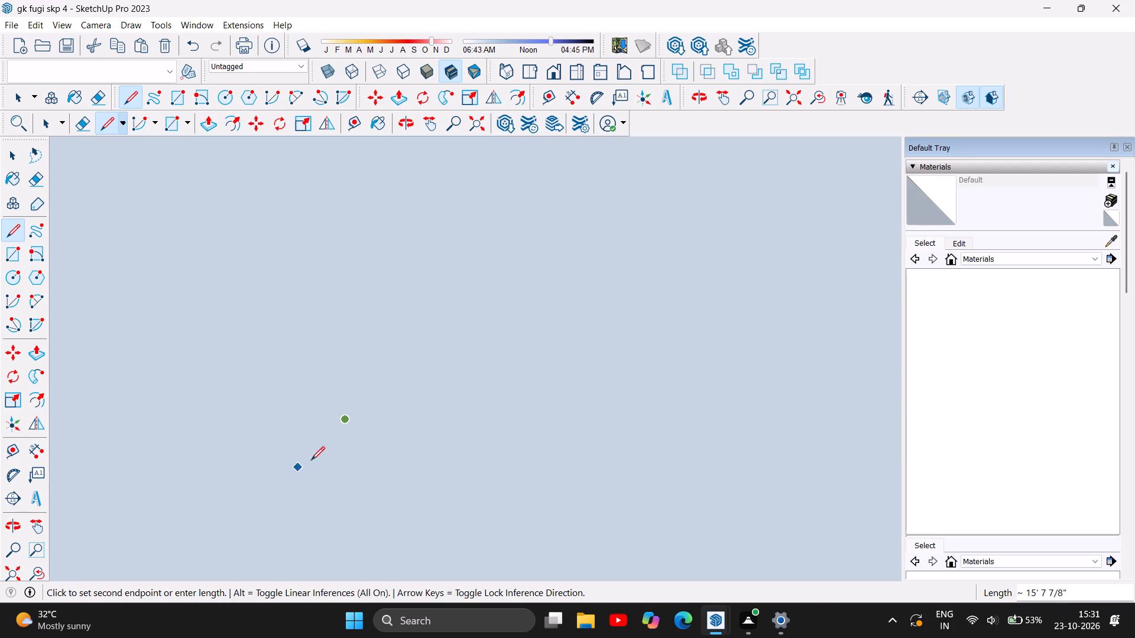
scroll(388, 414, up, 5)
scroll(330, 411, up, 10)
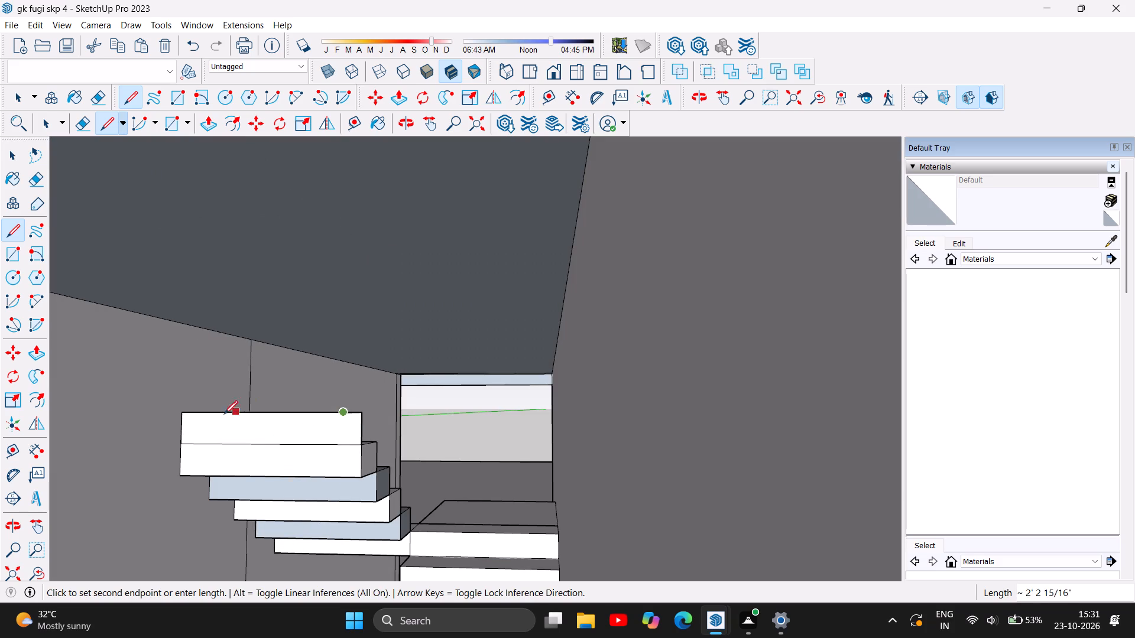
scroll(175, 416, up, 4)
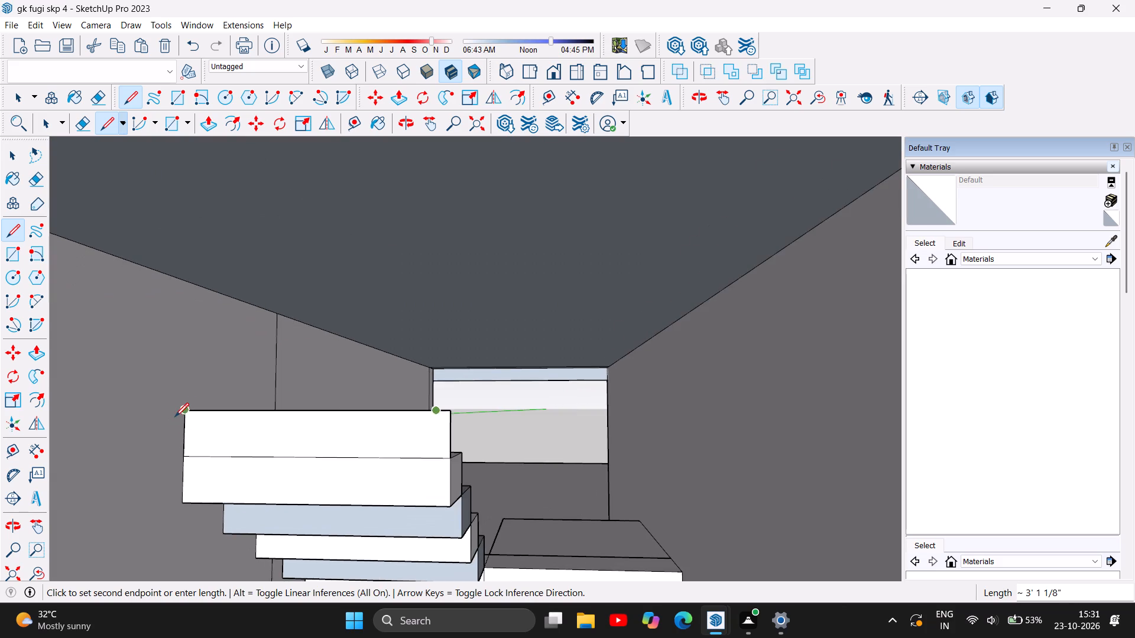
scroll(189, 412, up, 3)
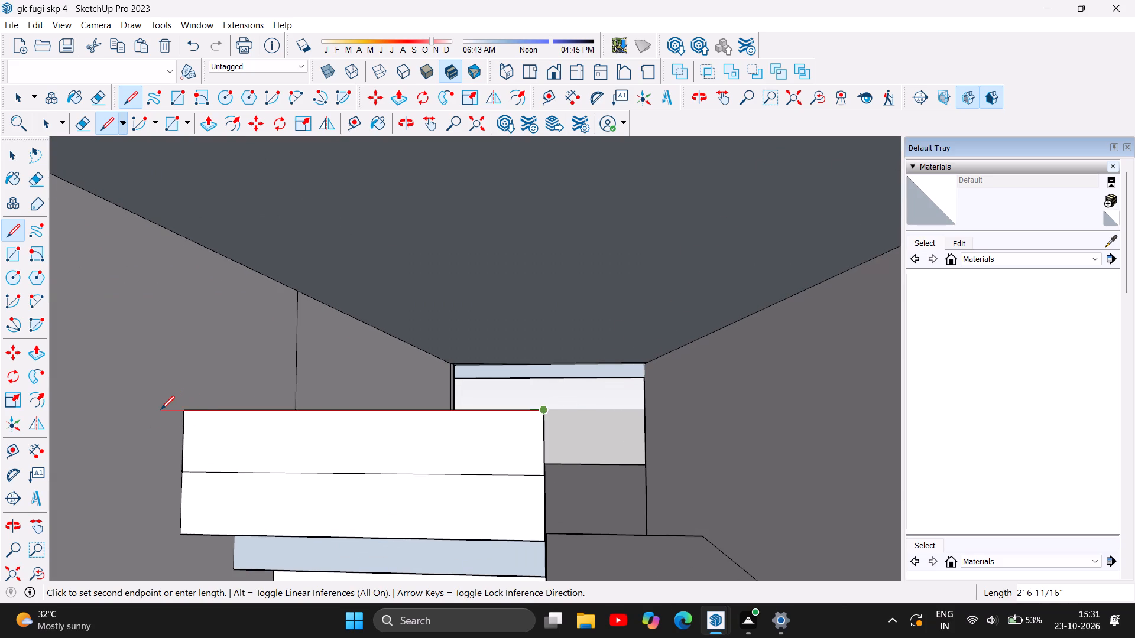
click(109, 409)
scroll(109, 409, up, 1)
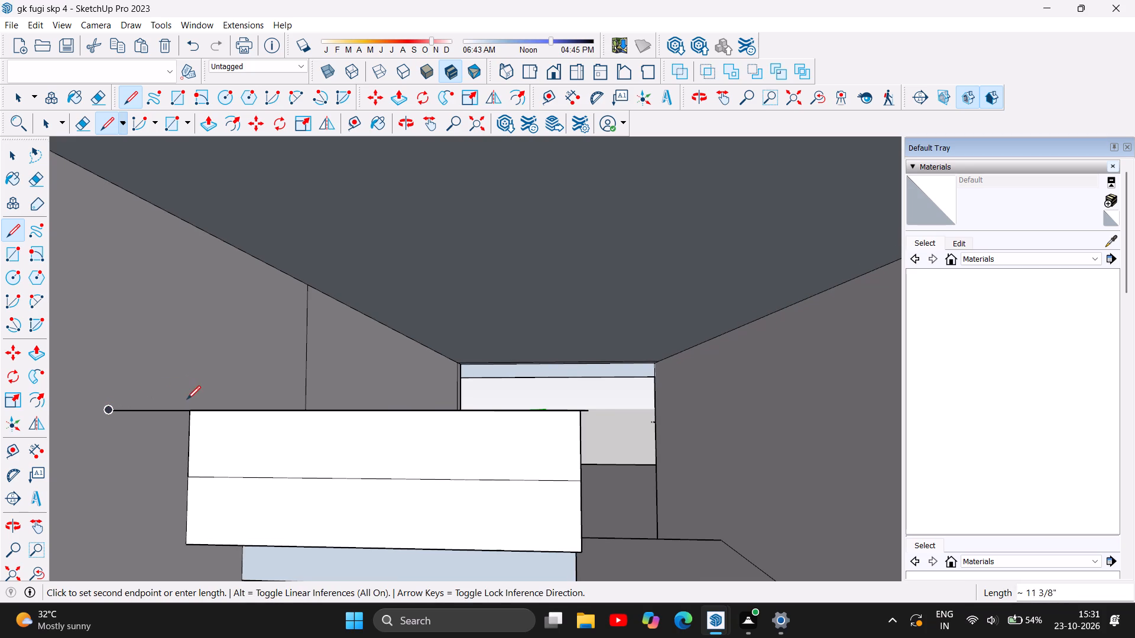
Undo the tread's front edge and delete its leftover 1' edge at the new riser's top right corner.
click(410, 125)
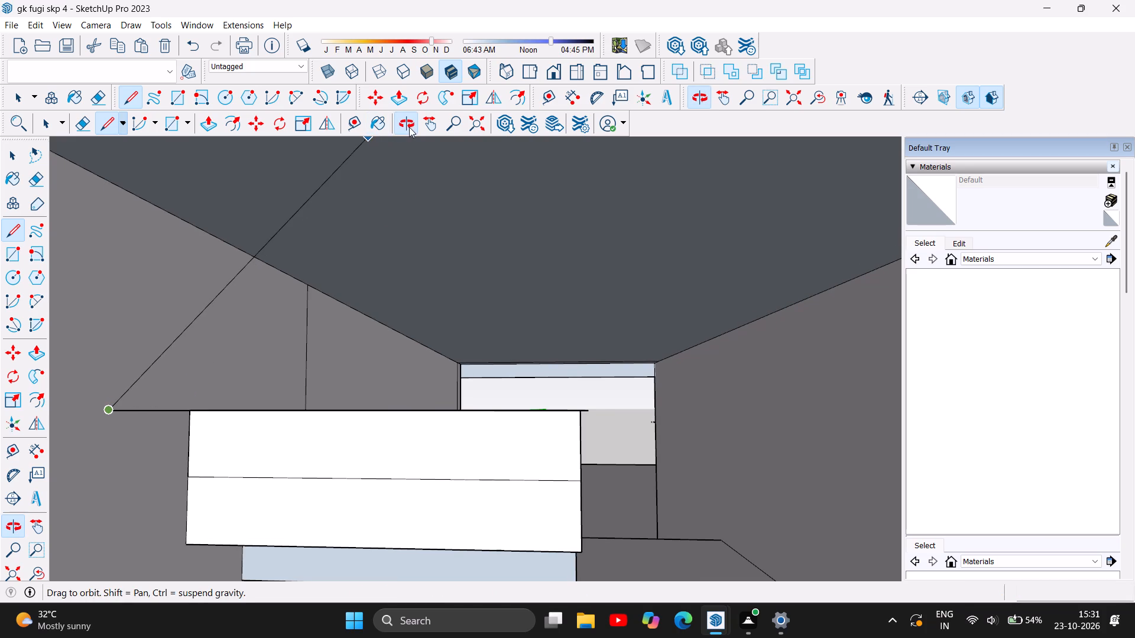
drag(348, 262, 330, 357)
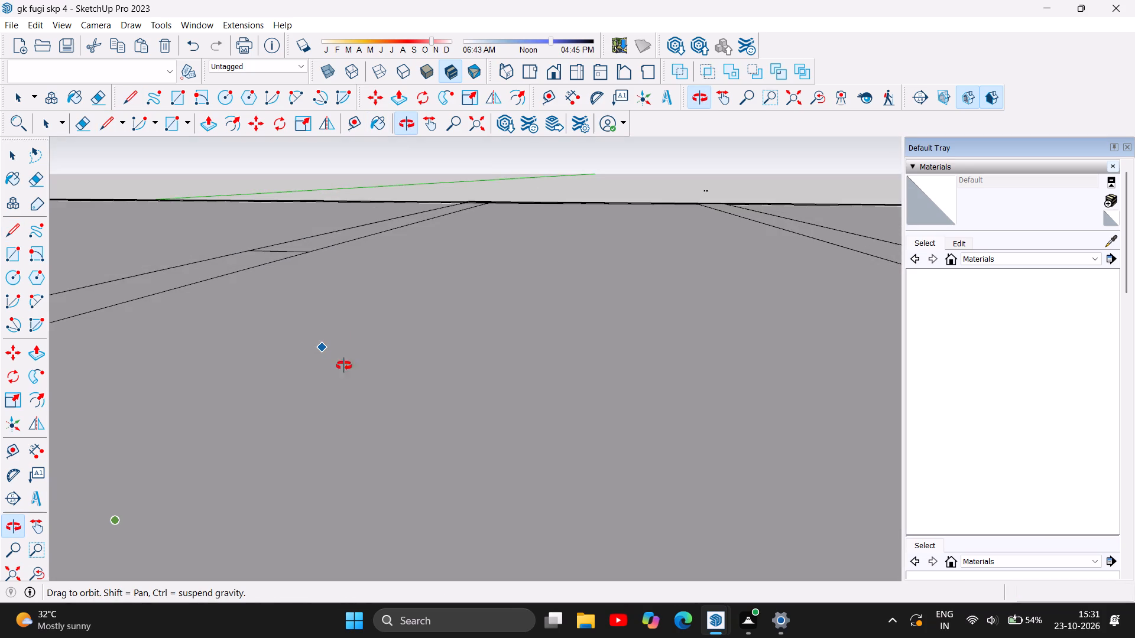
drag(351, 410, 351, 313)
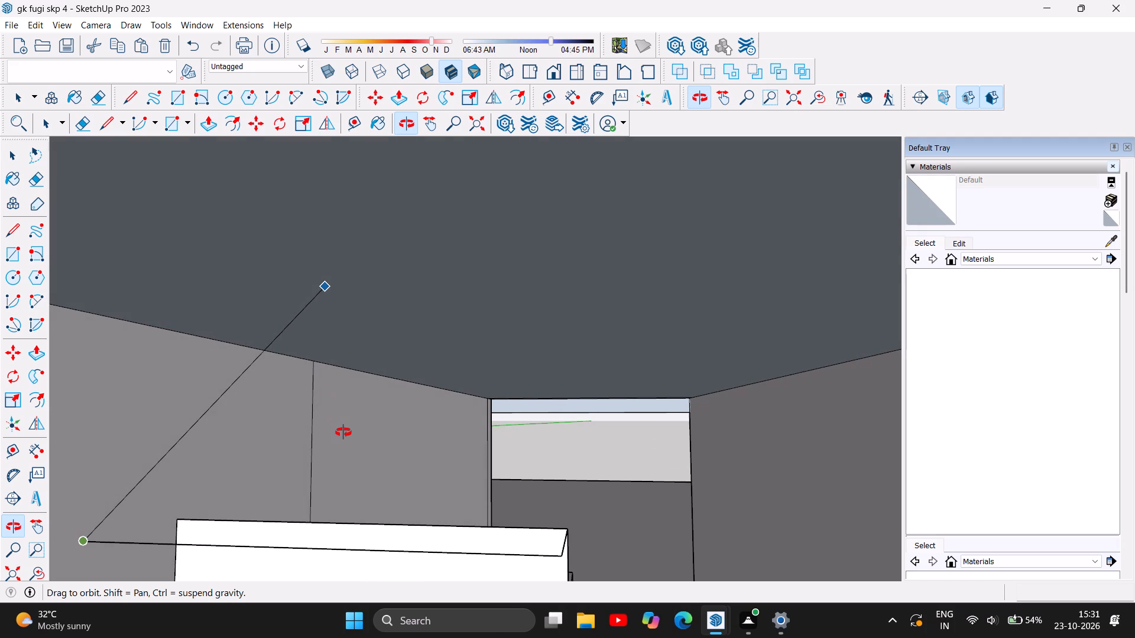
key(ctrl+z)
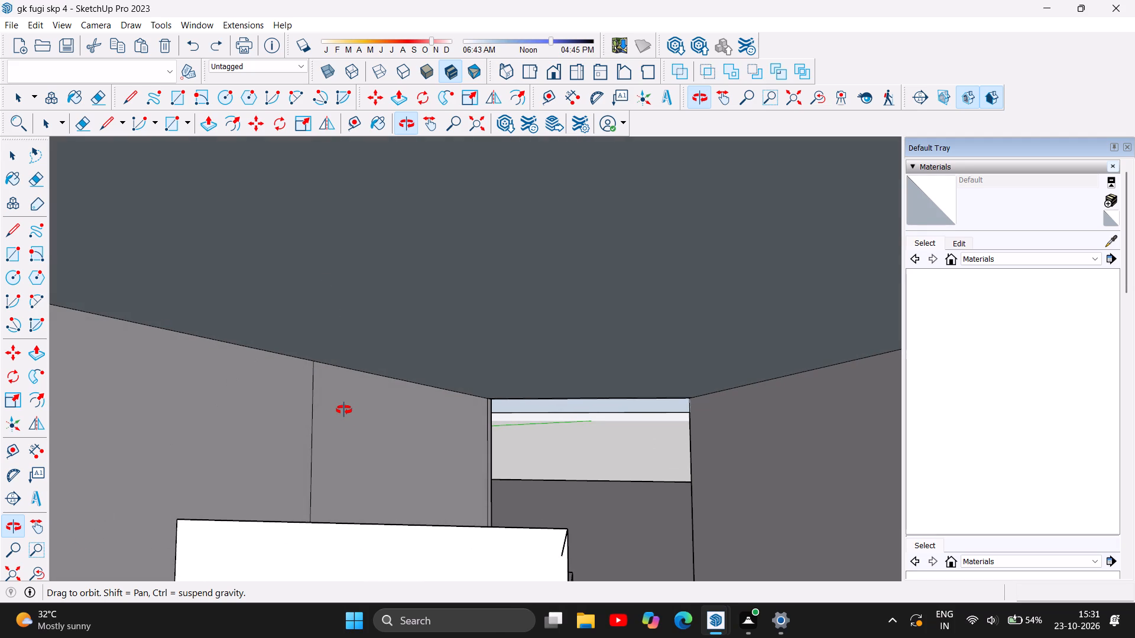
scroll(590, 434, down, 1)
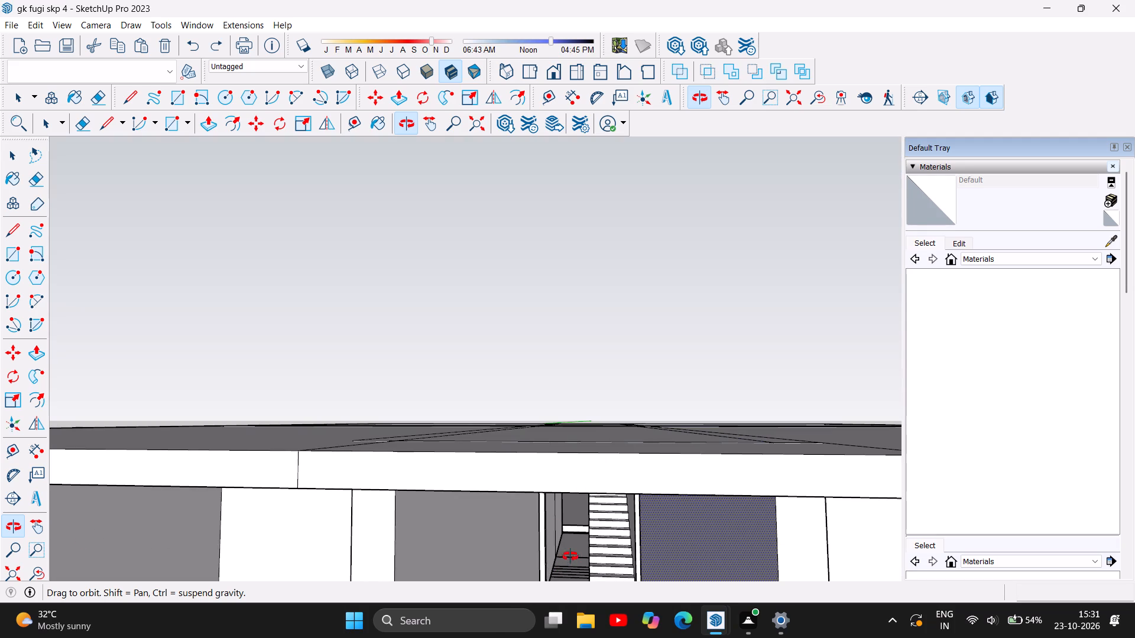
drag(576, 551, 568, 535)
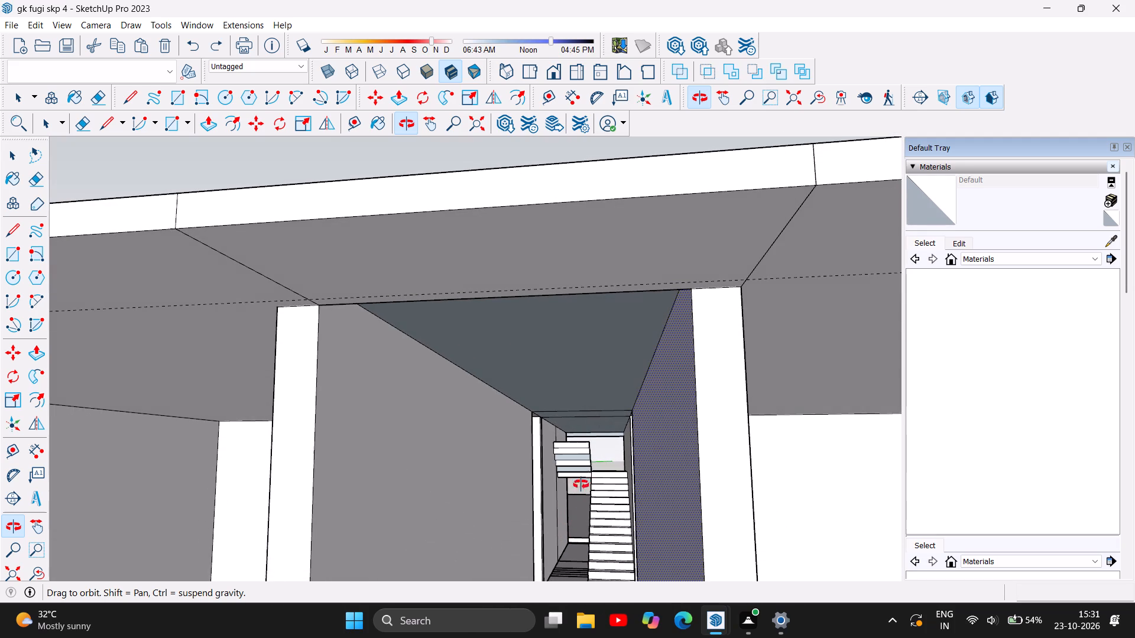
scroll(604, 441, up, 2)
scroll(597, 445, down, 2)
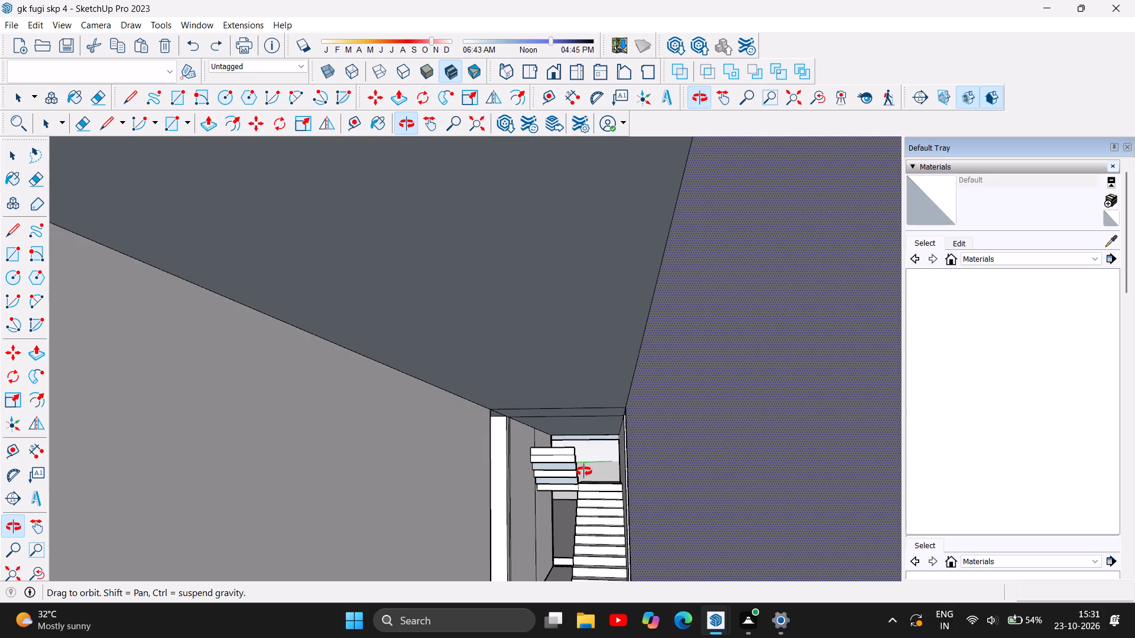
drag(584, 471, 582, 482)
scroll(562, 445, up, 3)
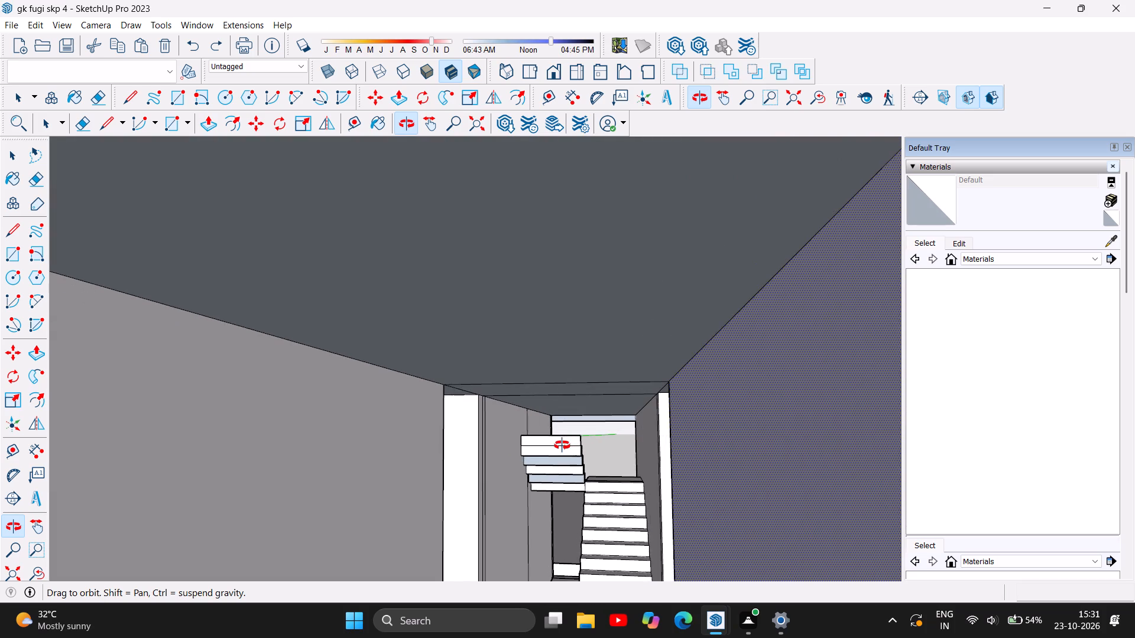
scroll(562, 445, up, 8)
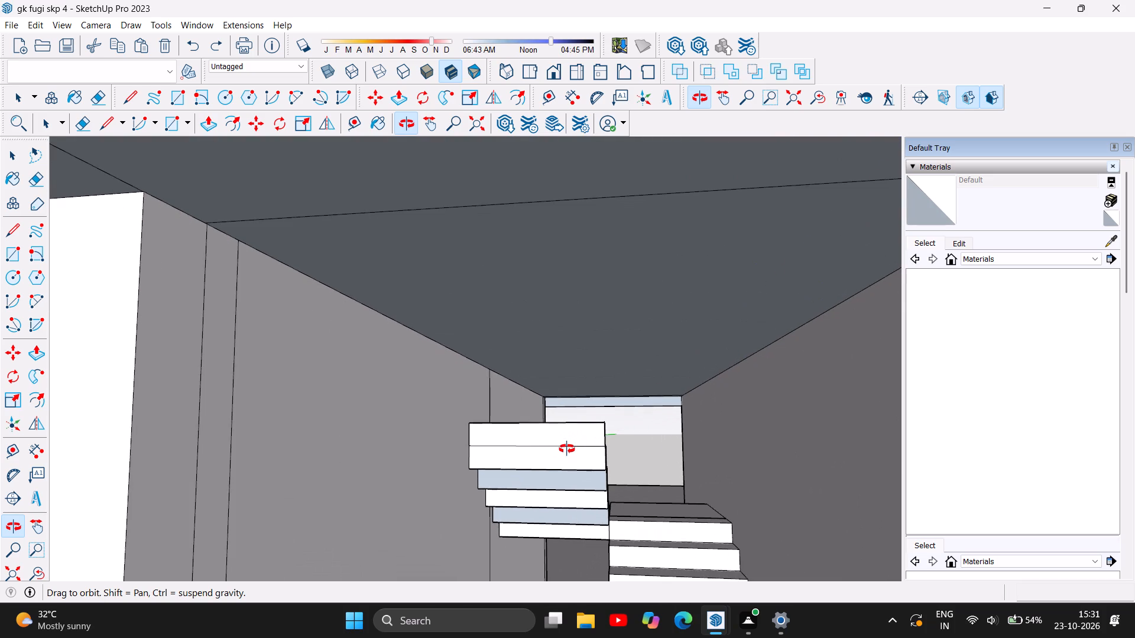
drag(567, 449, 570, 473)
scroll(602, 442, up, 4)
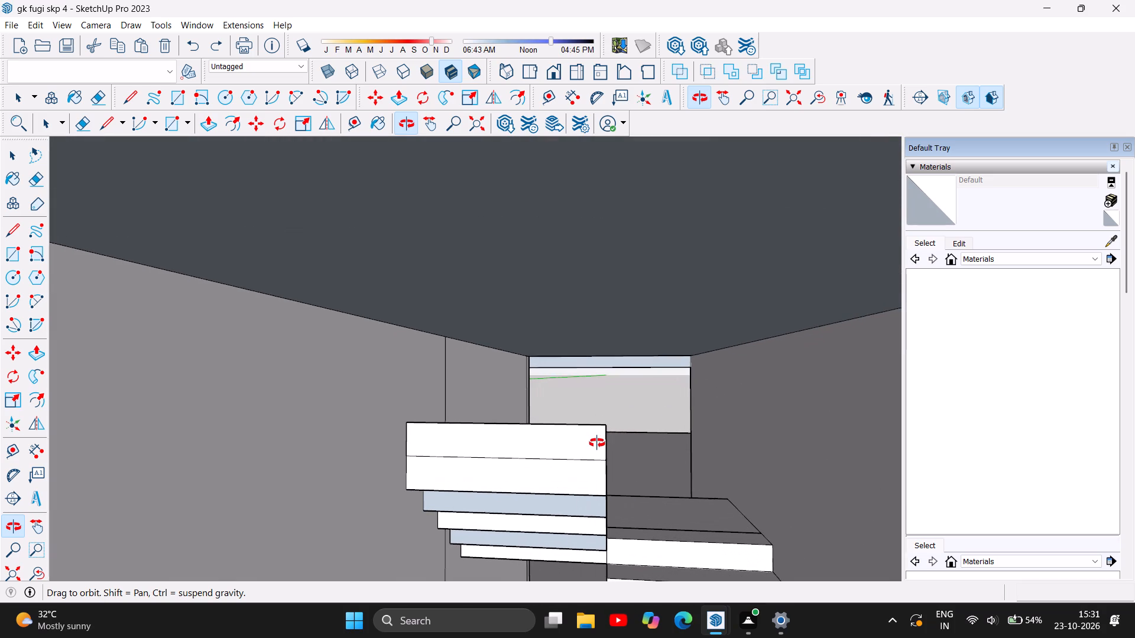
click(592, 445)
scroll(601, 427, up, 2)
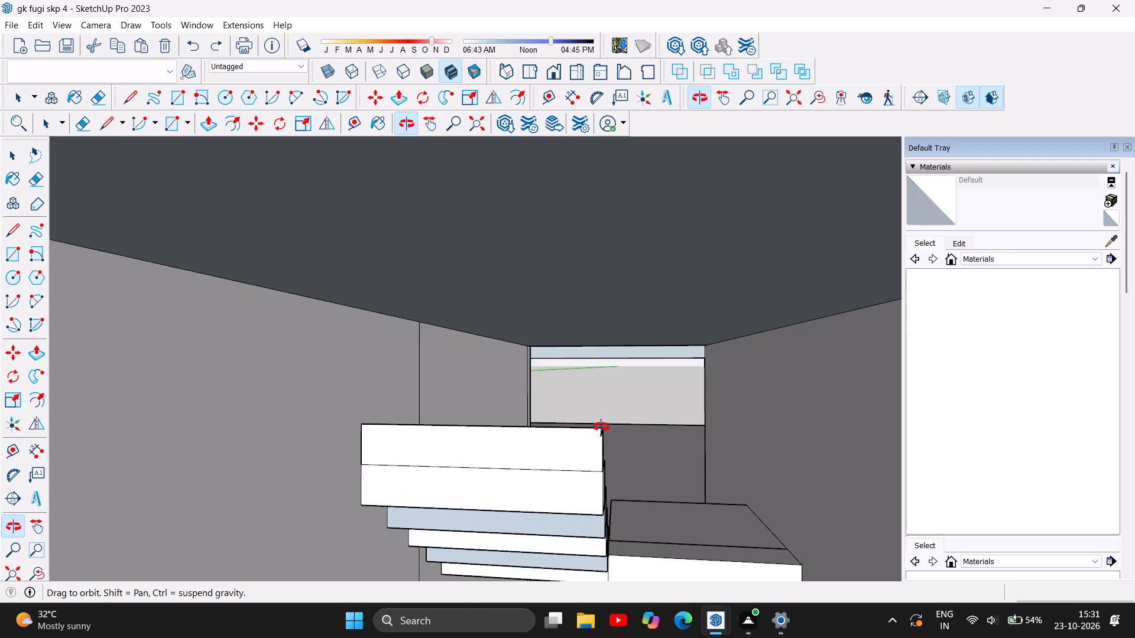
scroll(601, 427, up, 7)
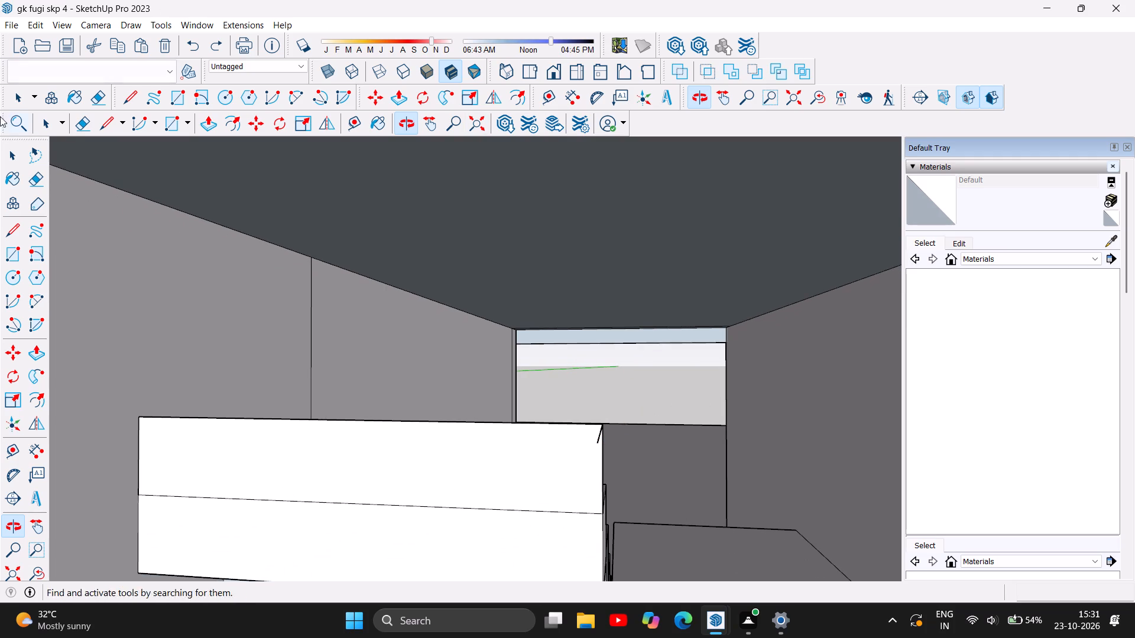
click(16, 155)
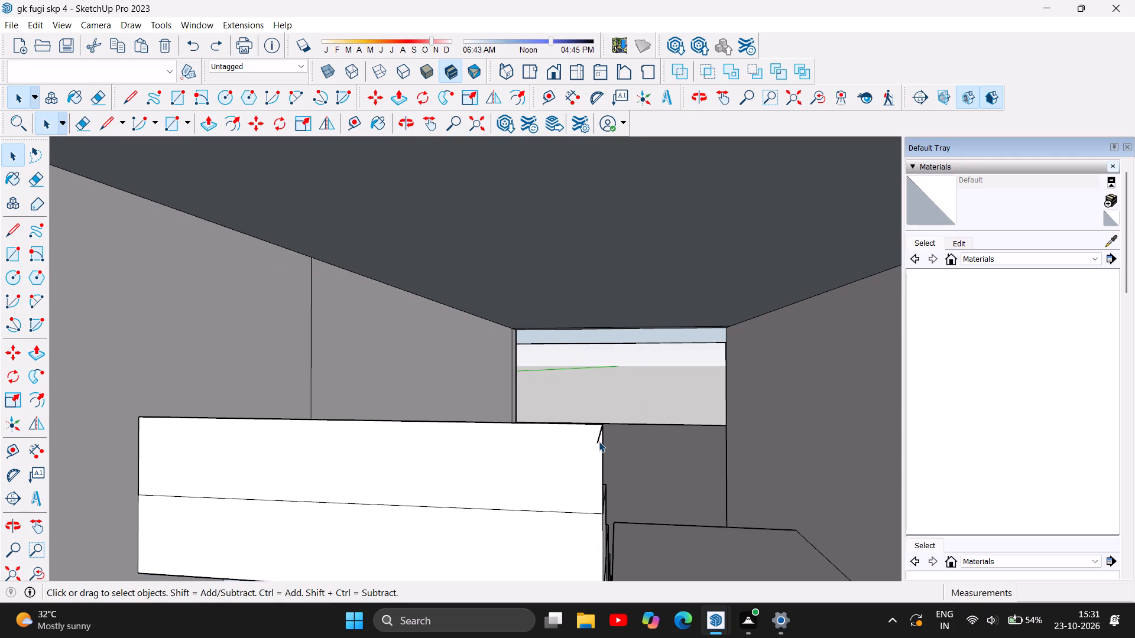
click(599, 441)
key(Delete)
Outline the new step's underside from its riser's base corners, with 1' side edges and a front edge about 2' 11 1/8" long.
click(12, 236)
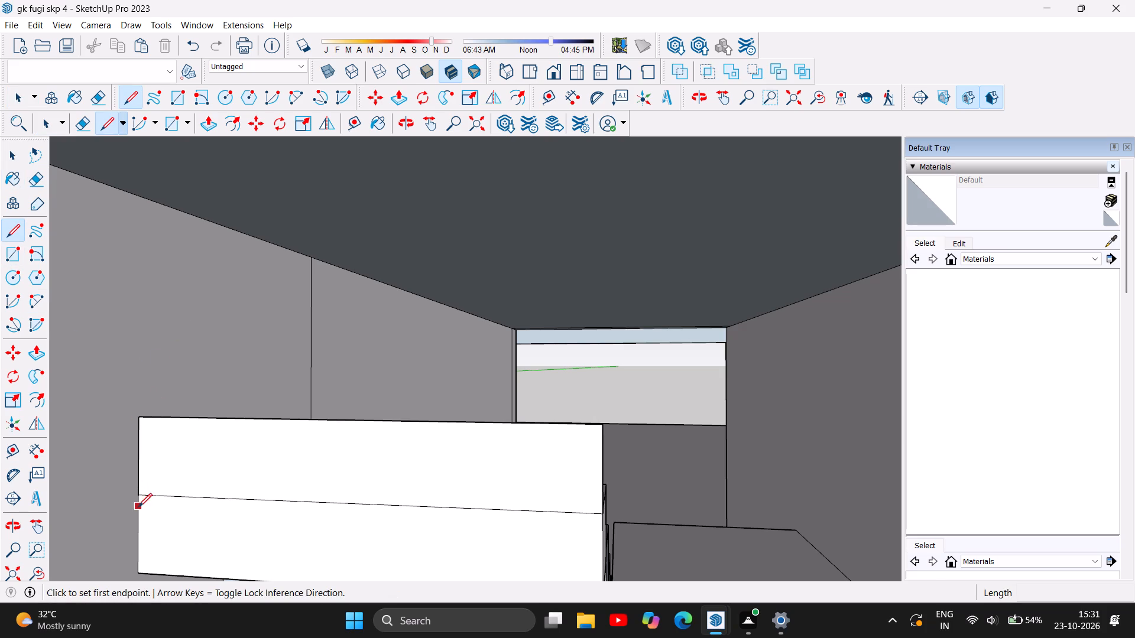
click(141, 500)
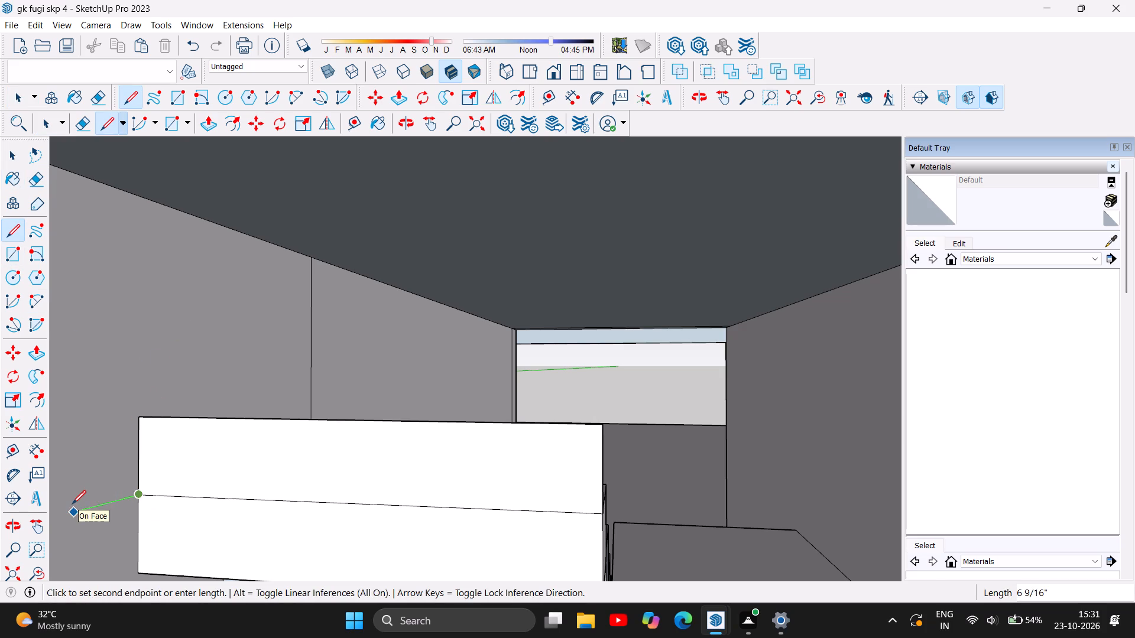
text(1')
key(apostrophe)
key(Return)
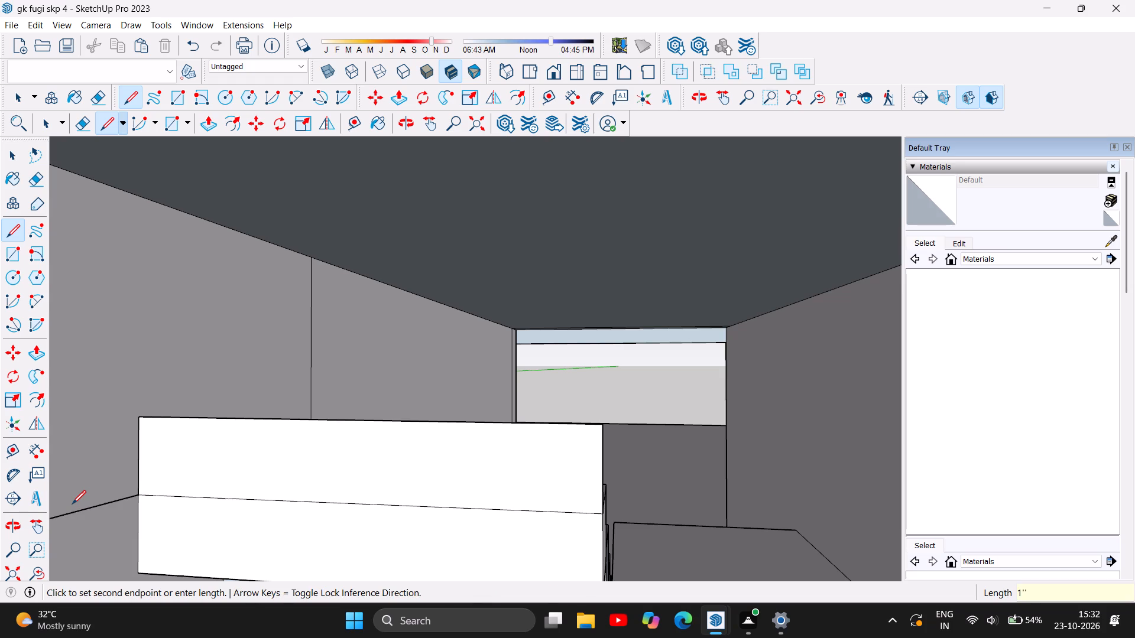
scroll(131, 482, down, 5)
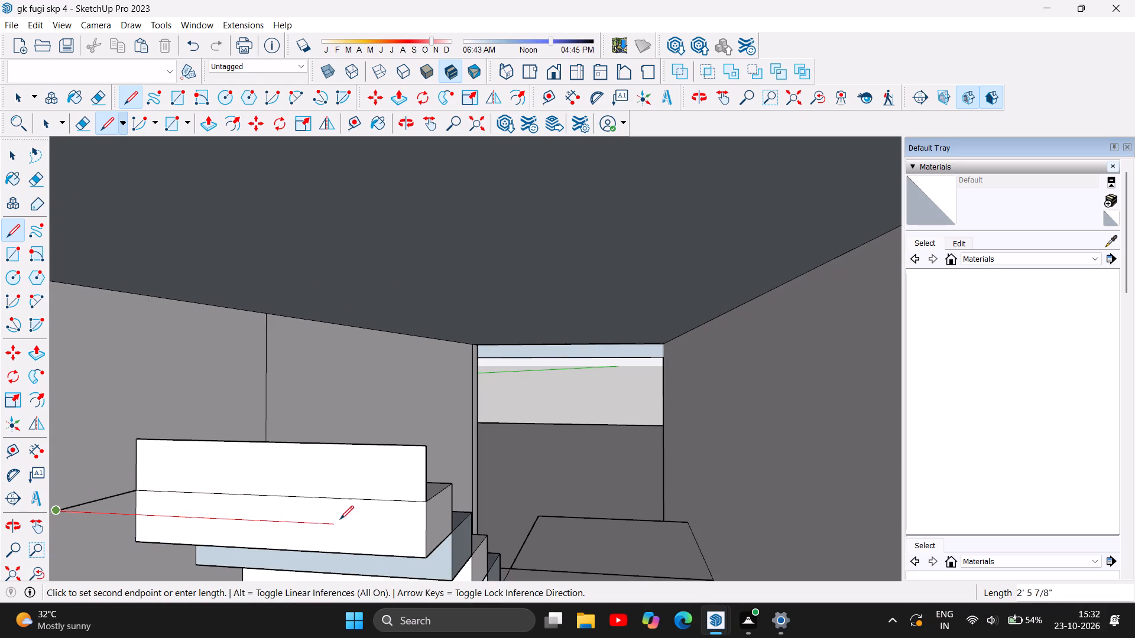
click(391, 528)
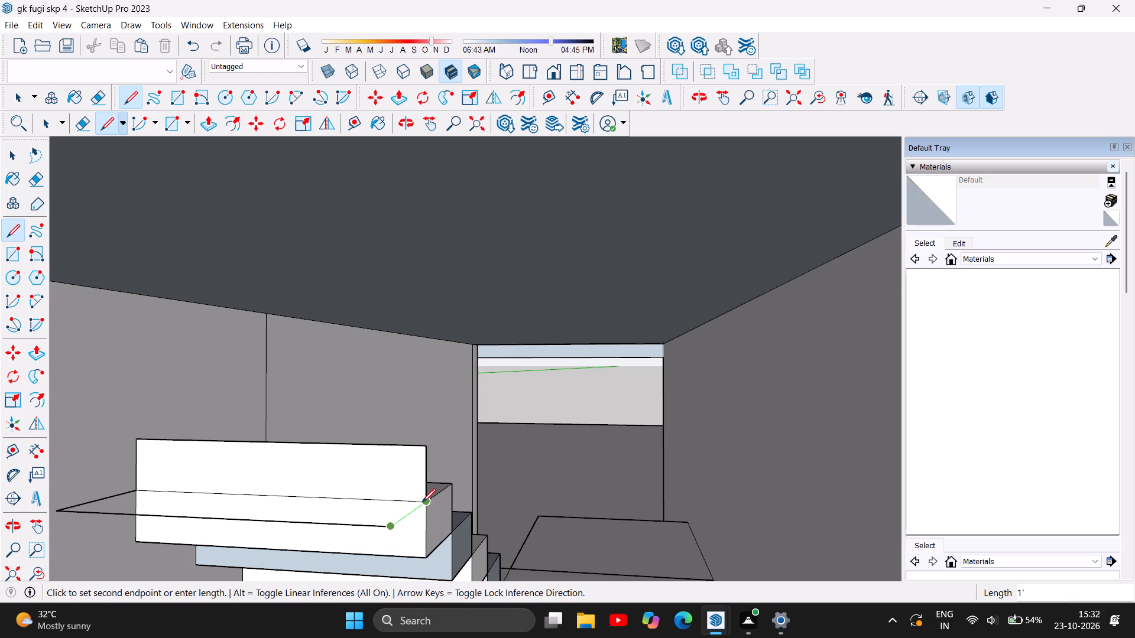
click(425, 501)
Close the new step's block with 6" vertical edges at both front corners, 1' side edges along the top and a front edge across.
click(385, 530)
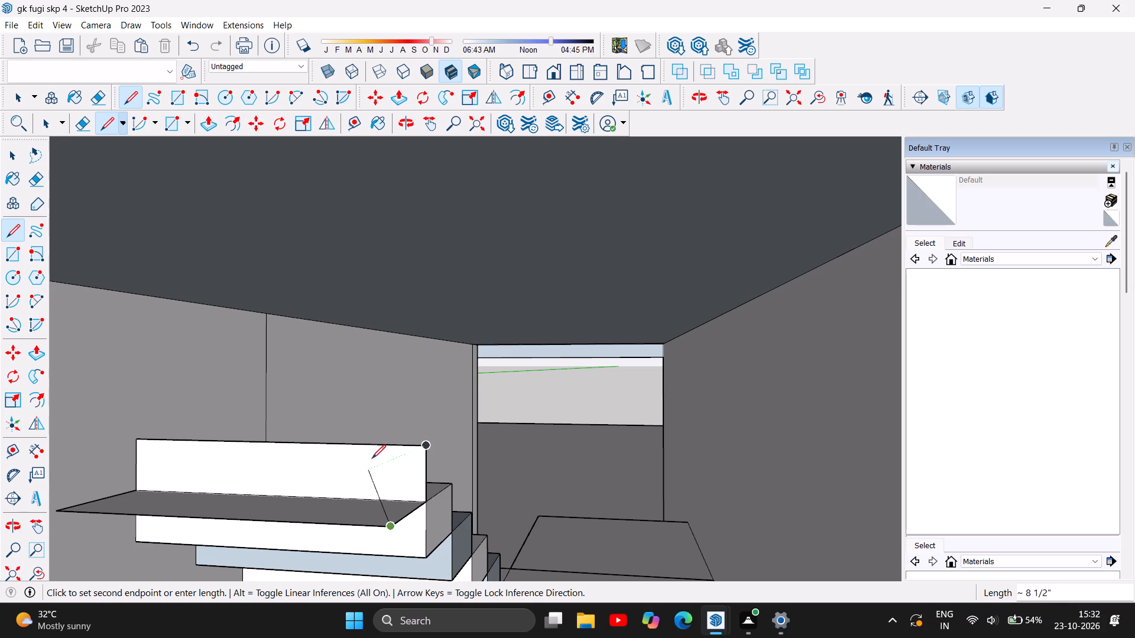
click(391, 461)
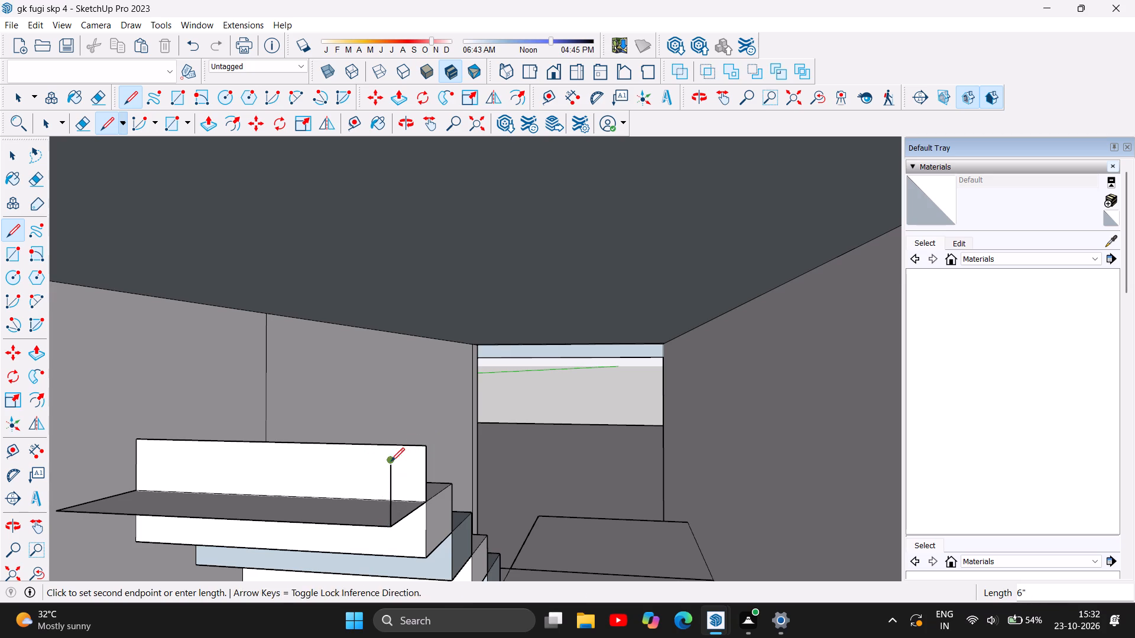
click(423, 444)
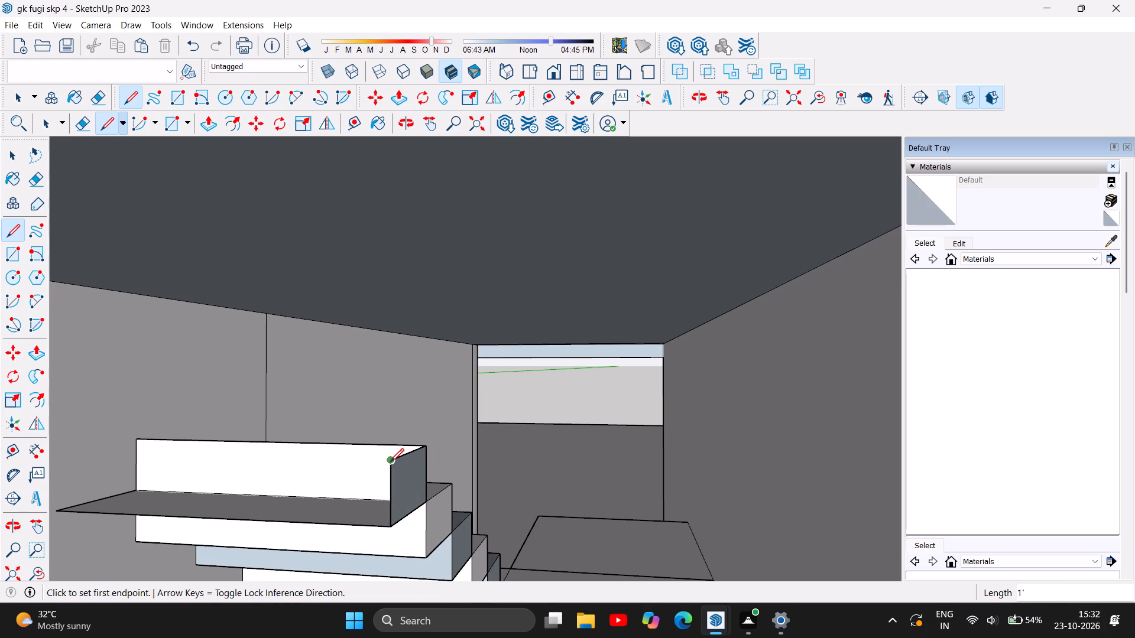
click(390, 462)
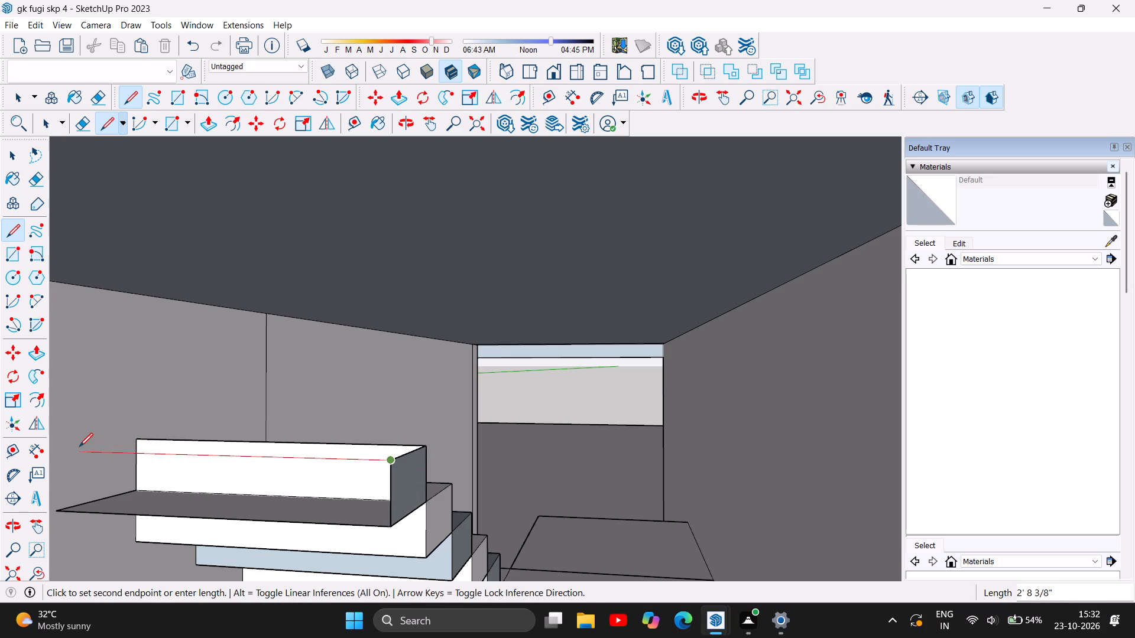
click(52, 451)
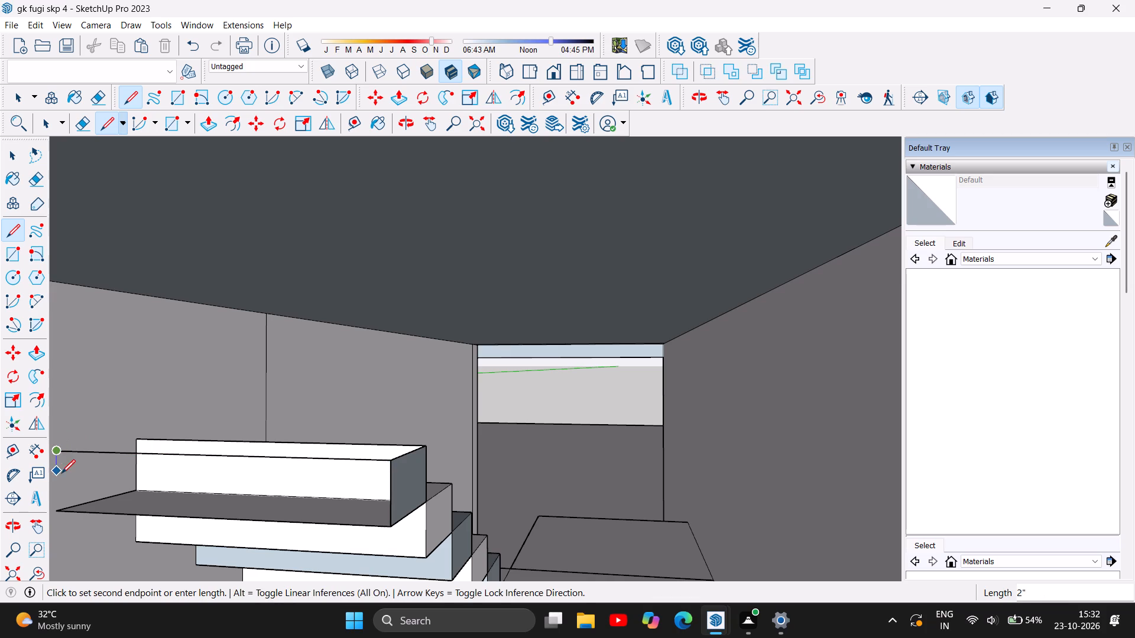
click(57, 510)
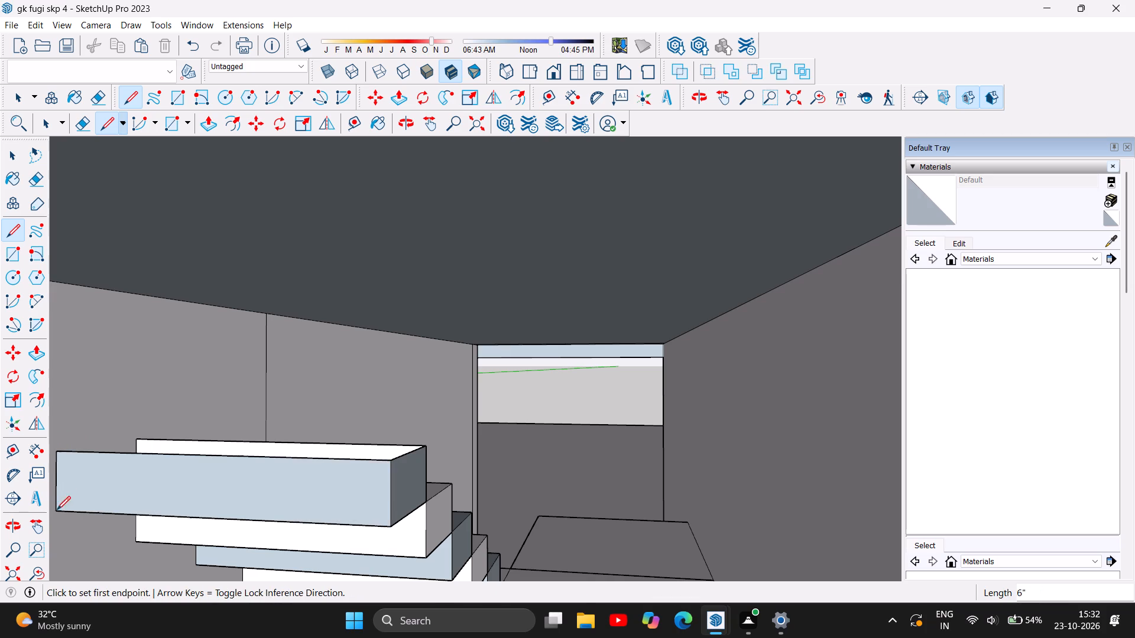
click(57, 449)
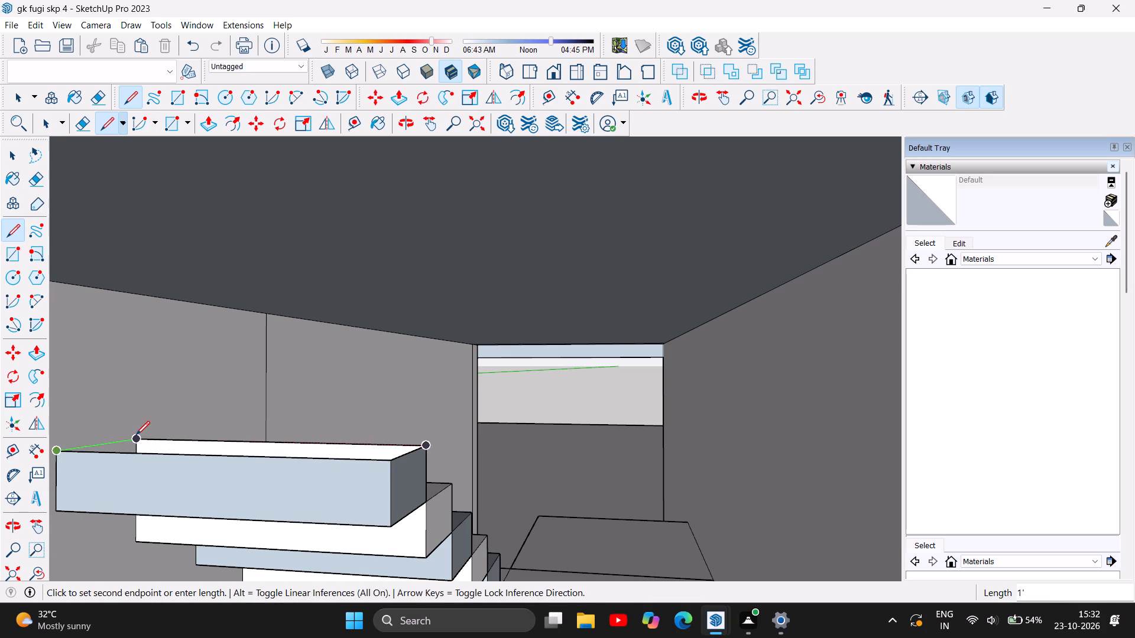
click(136, 435)
Examine the second flight's stacked steps in relation to the first flight, the landing and the surrounding walls.
scroll(519, 458, down, 2)
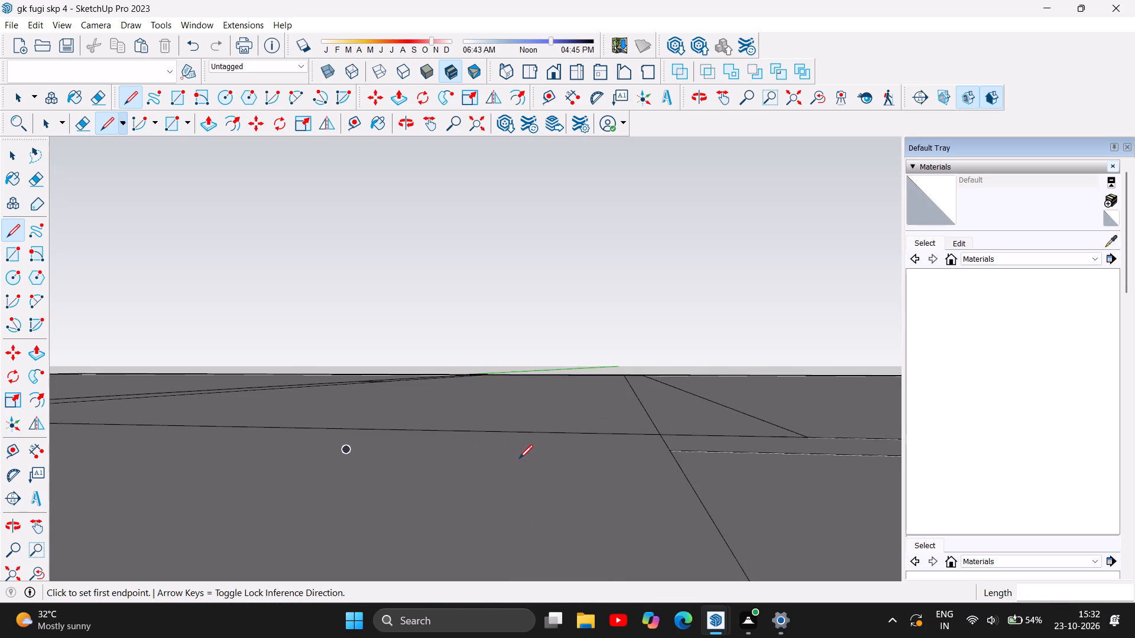
scroll(518, 233, down, 5)
scroll(567, 371, down, 4)
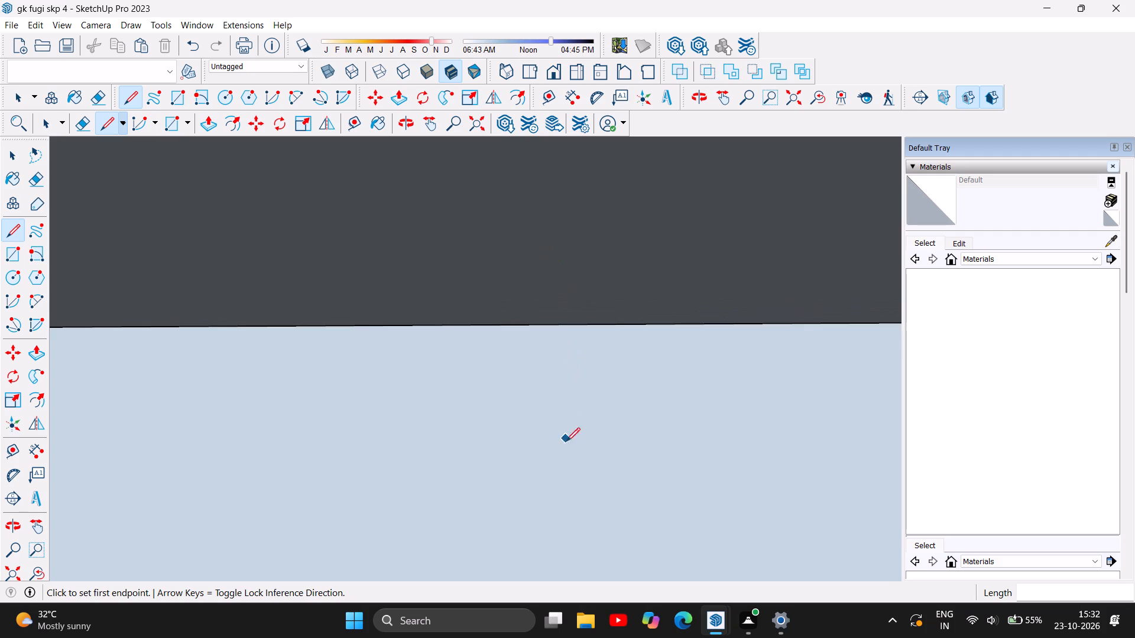
scroll(570, 463, down, 5)
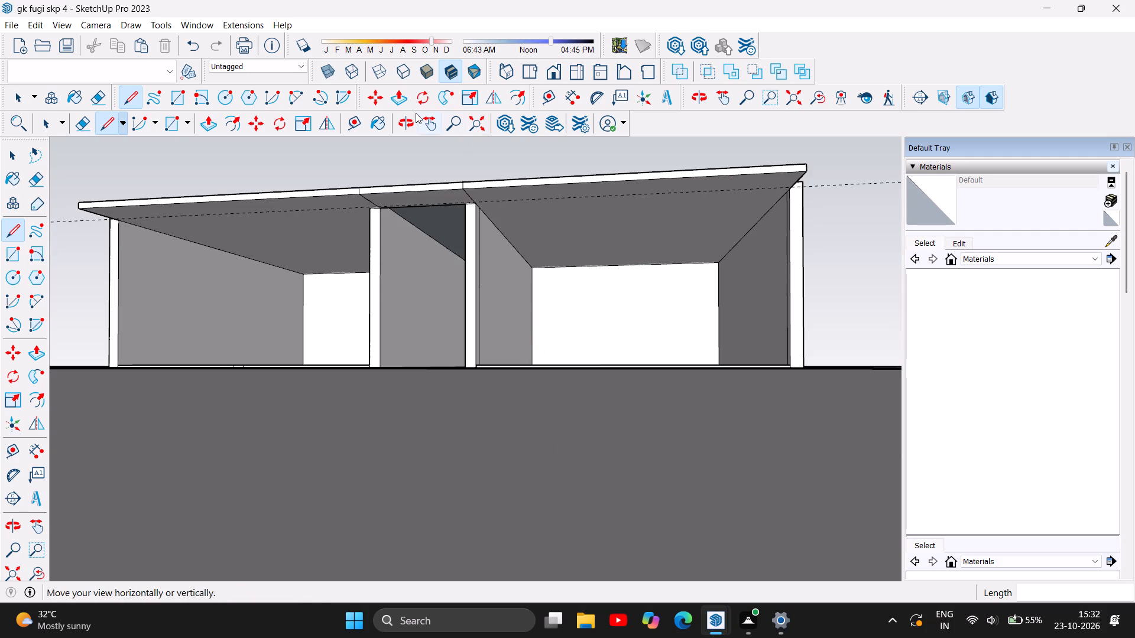
click(409, 116)
drag(391, 245, 434, 284)
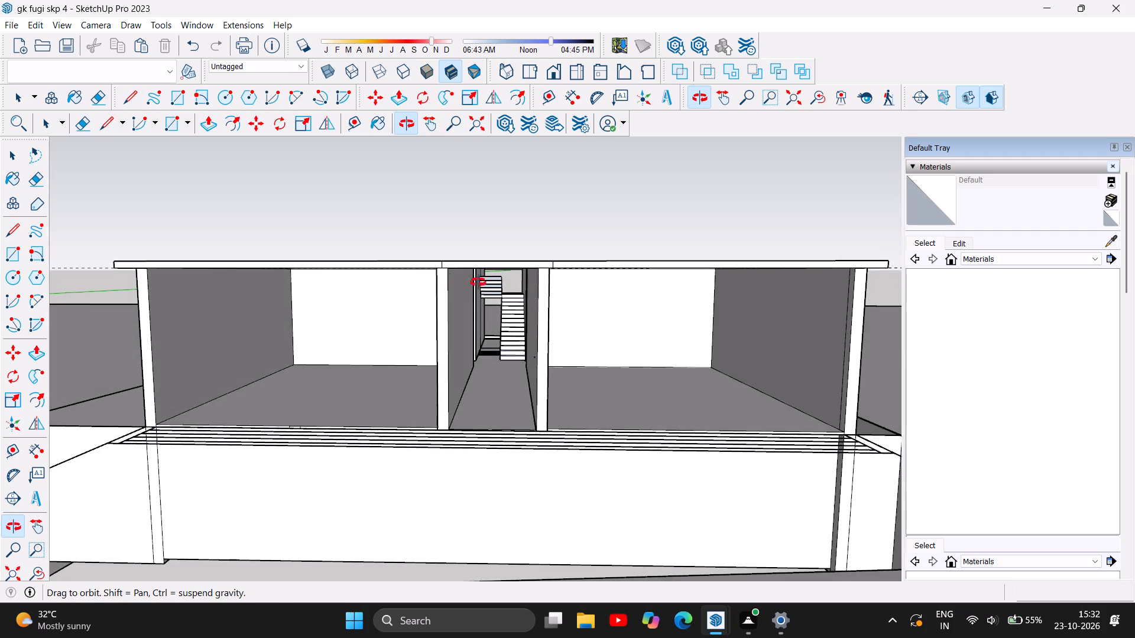
scroll(490, 285, up, 15)
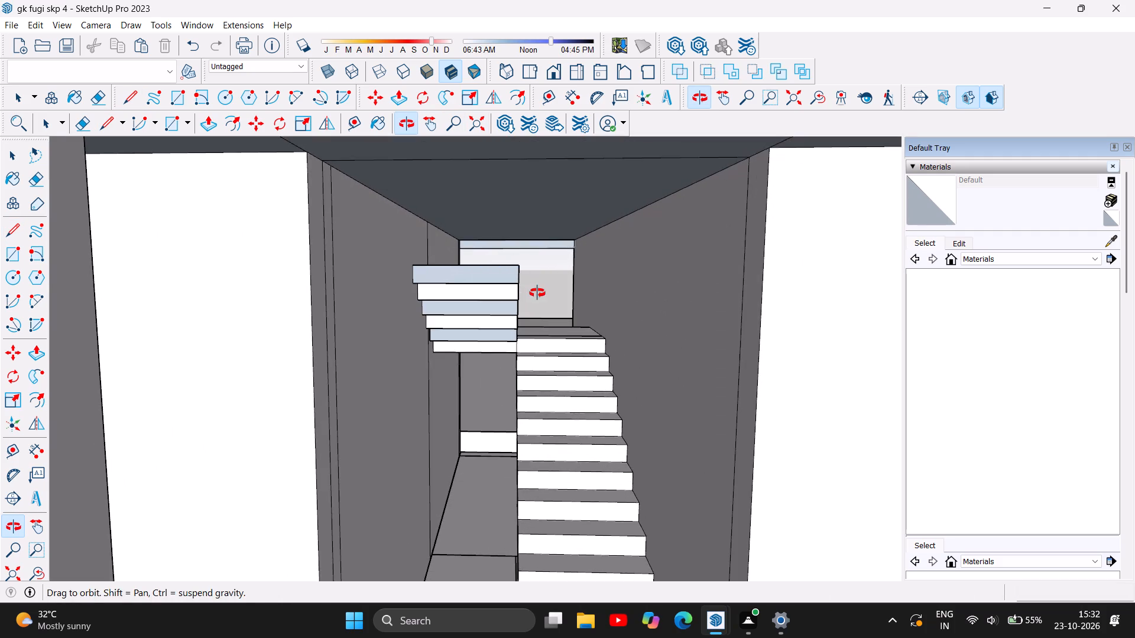
drag(537, 291, 511, 303)
scroll(505, 266, up, 1)
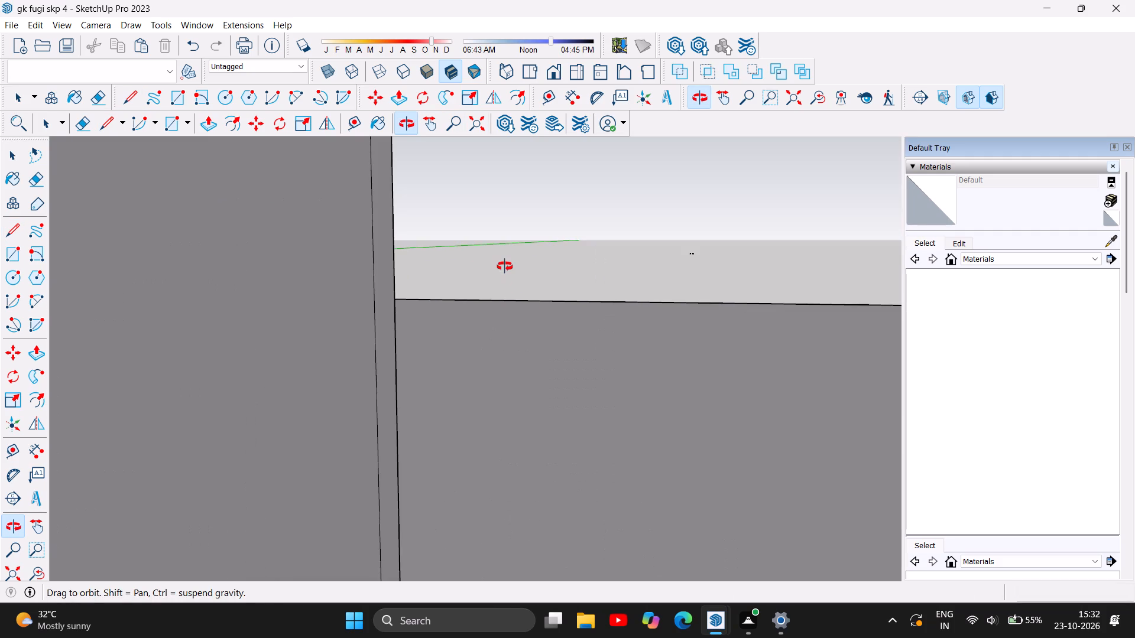
drag(381, 341, 494, 331)
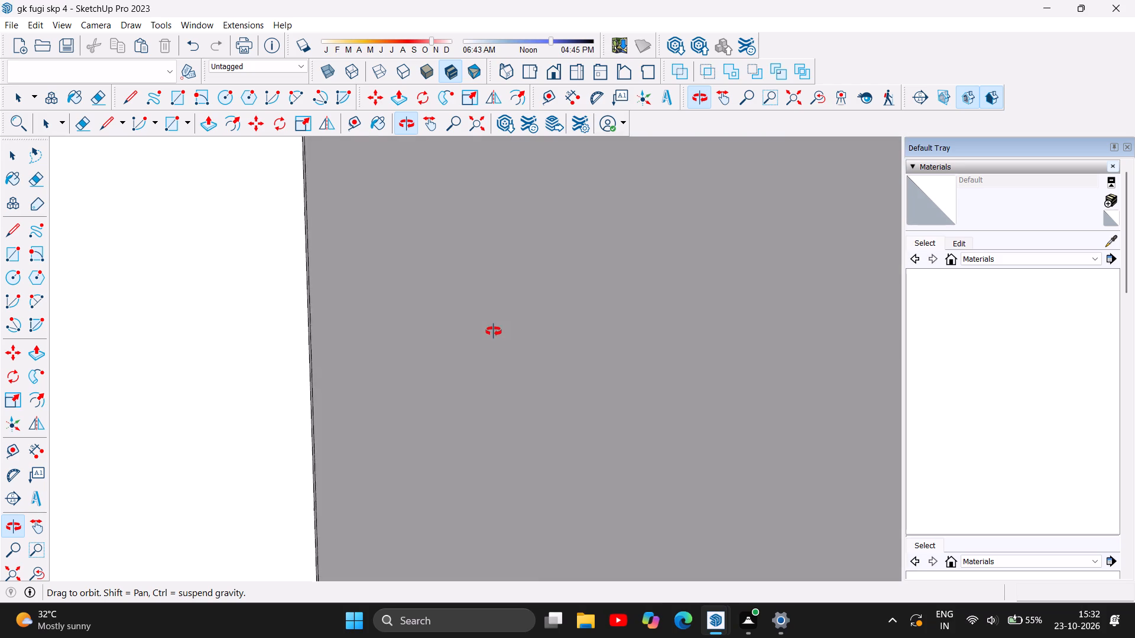
drag(494, 331, 389, 327)
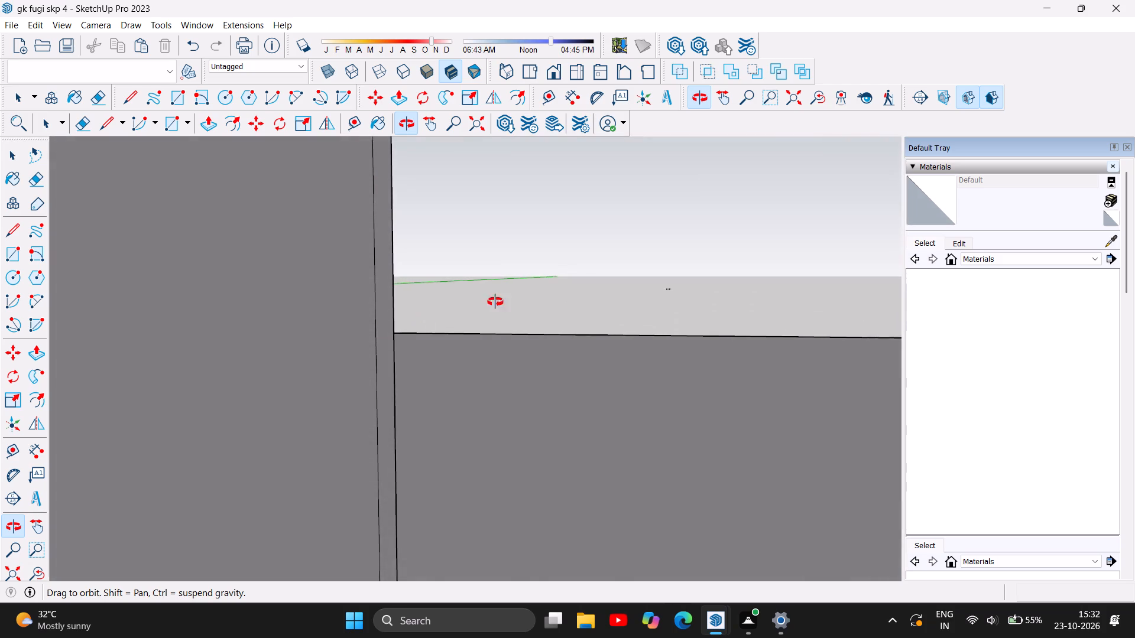
scroll(495, 302, down, 3)
drag(498, 305, 498, 315)
scroll(498, 315, up, 1)
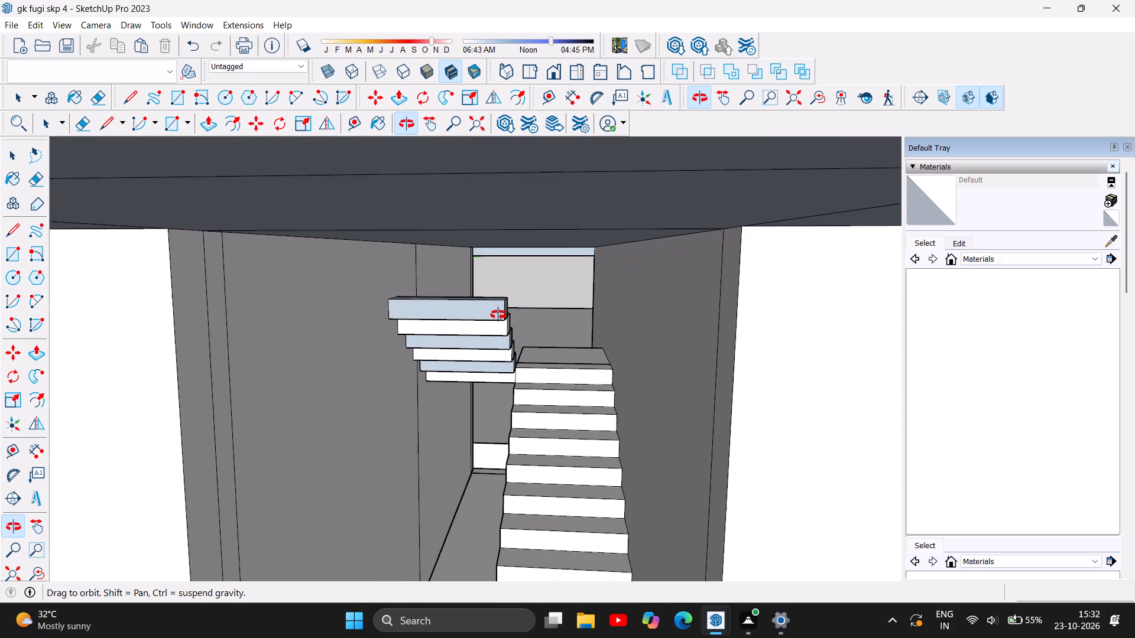
scroll(498, 315, up, 6)
drag(497, 311, 498, 314)
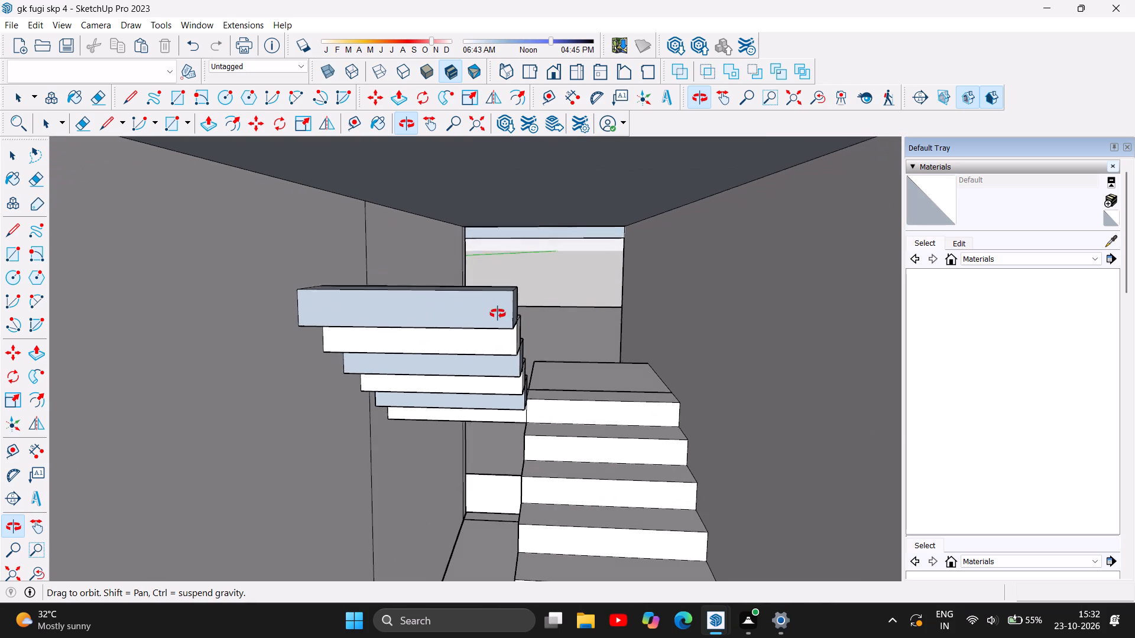
drag(498, 314, 470, 324)
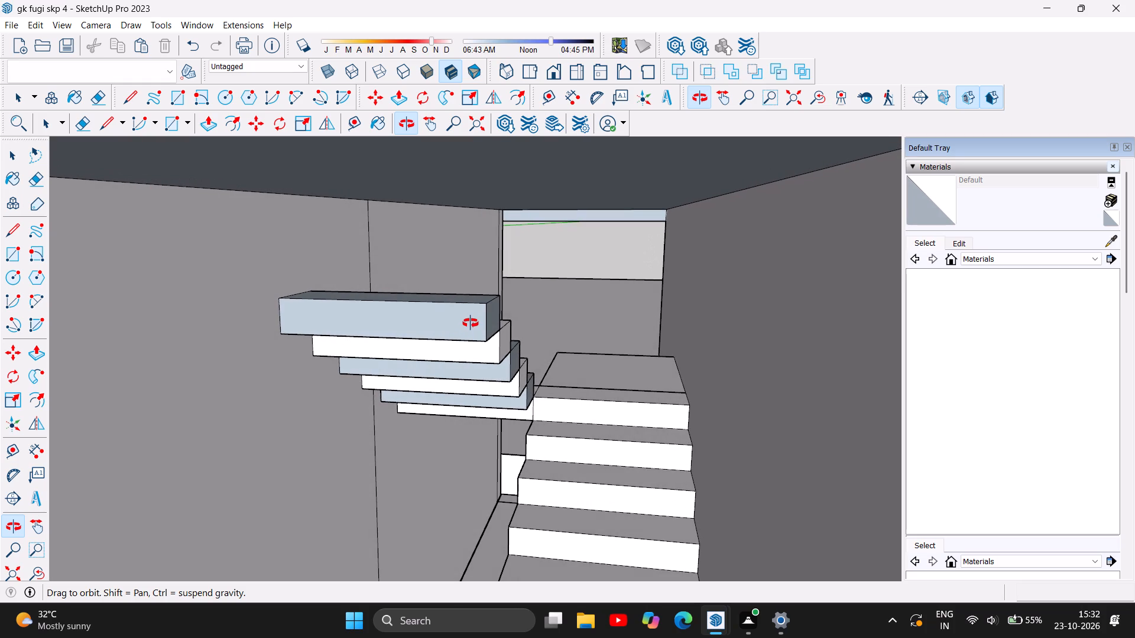
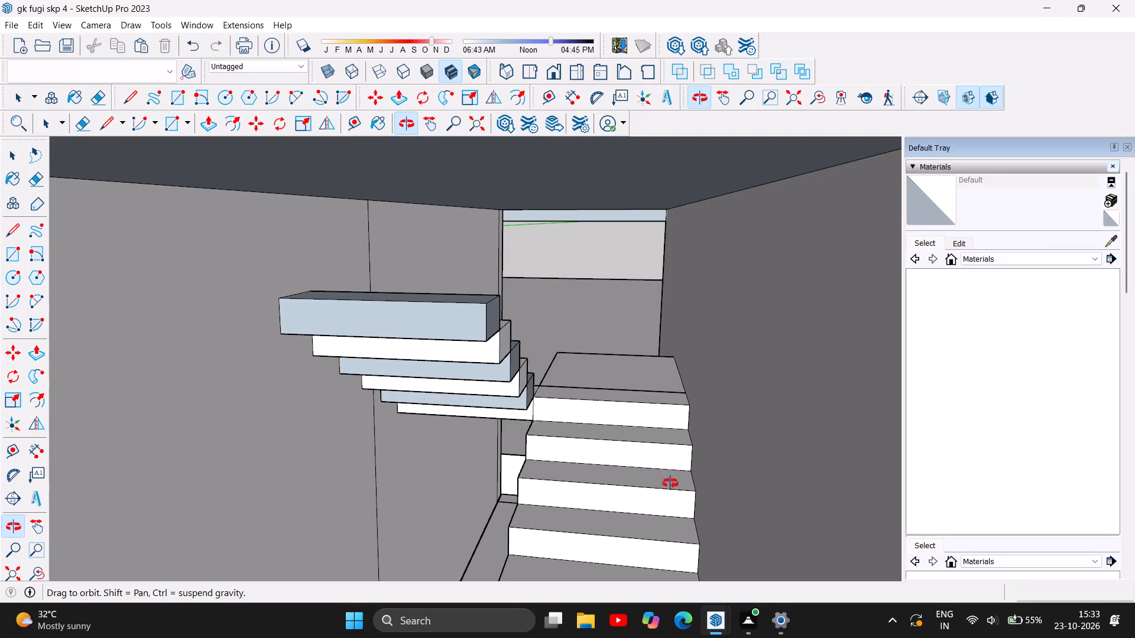
Select the whole topmost step block of the second flight with a lasso and copy it.
drag(518, 372, 508, 373)
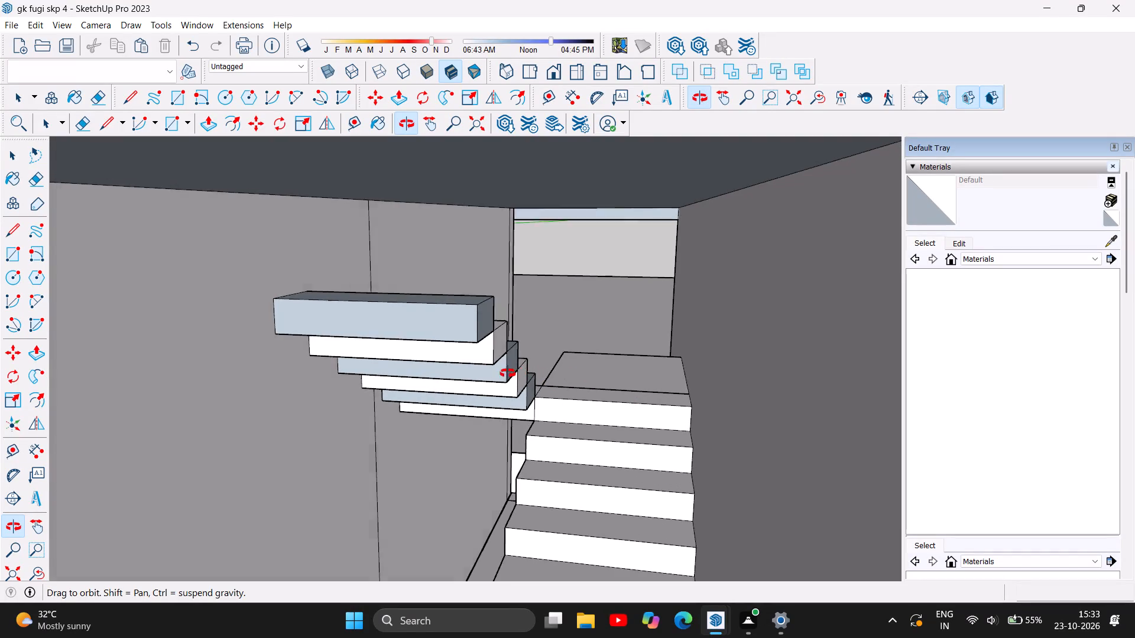
drag(508, 373, 493, 375)
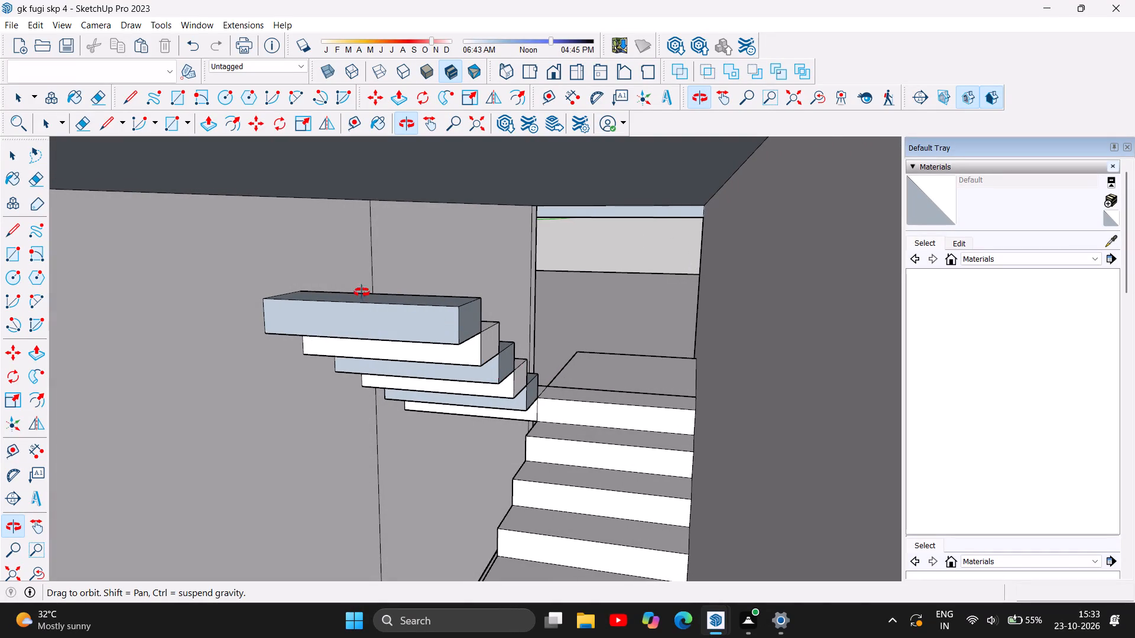
scroll(356, 291, up, 1)
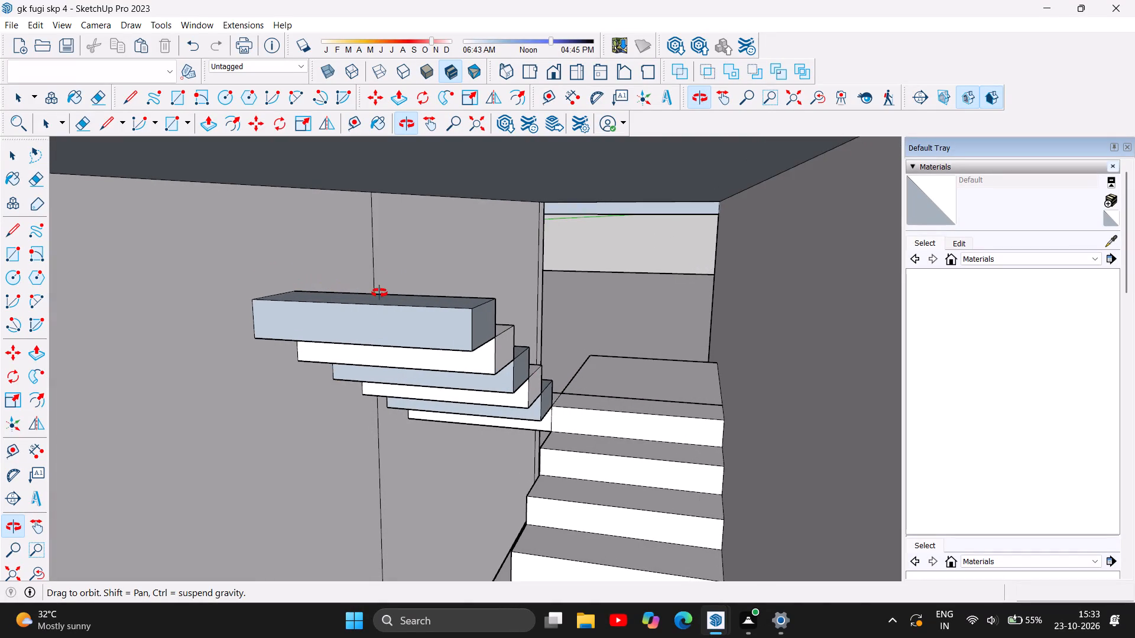
scroll(381, 292, up, 2)
scroll(480, 300, down, 3)
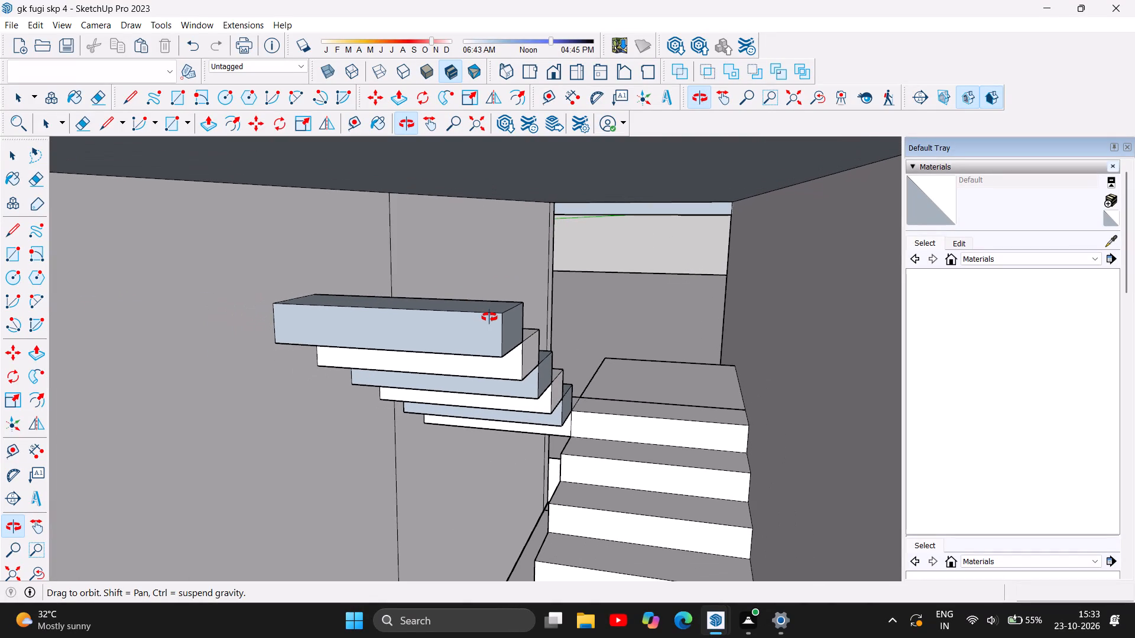
click(33, 155)
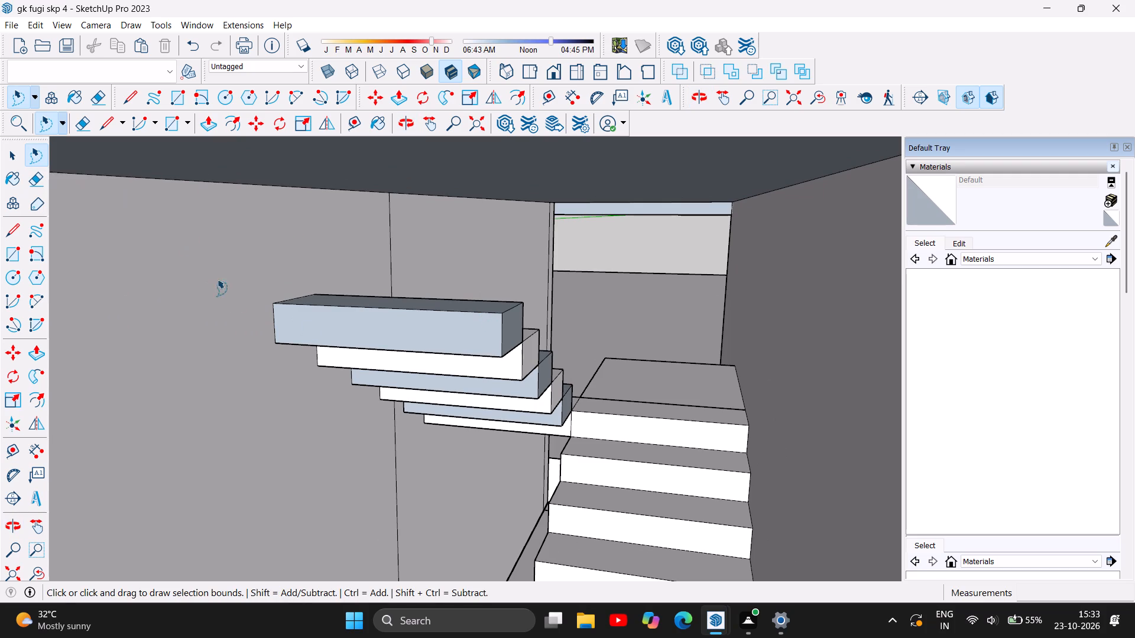
drag(228, 280, 533, 311)
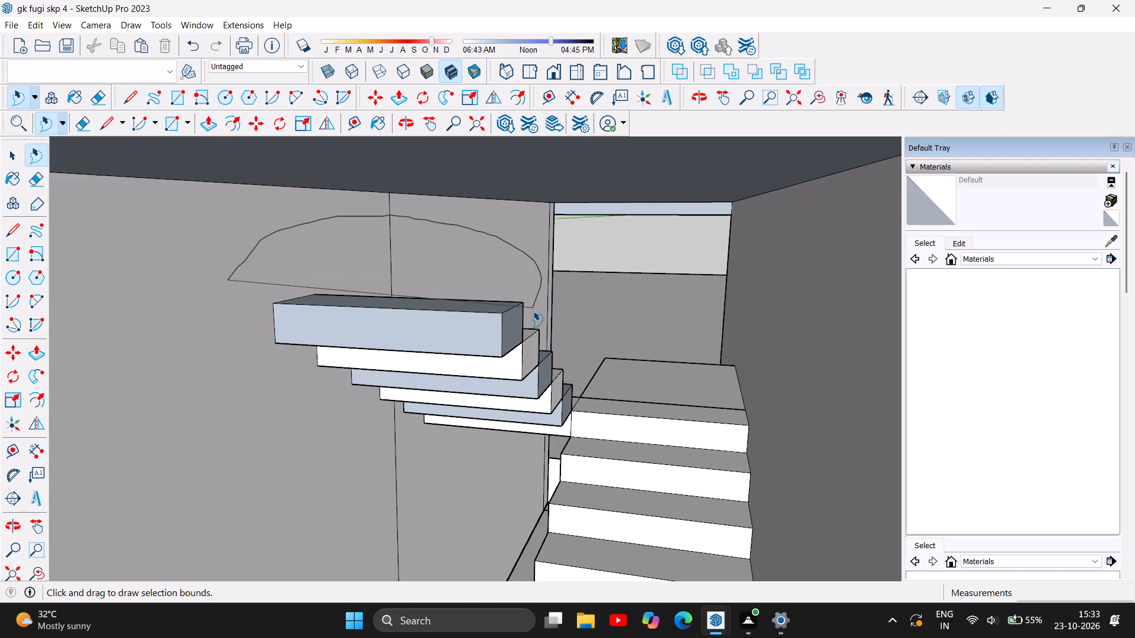
drag(533, 311, 388, 395)
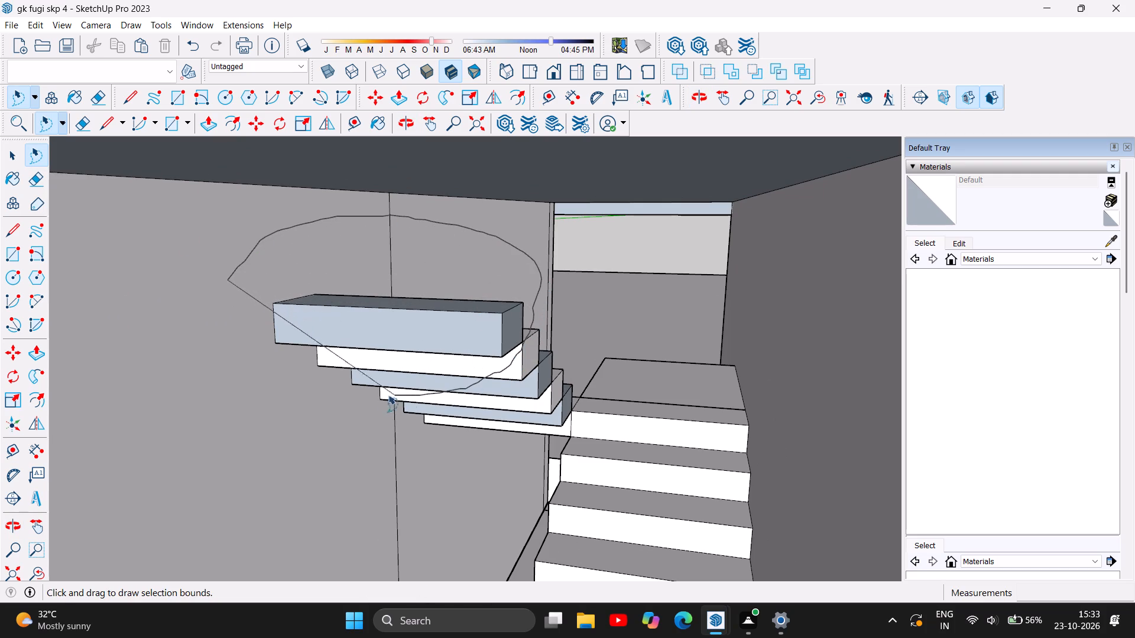
drag(388, 395, 264, 382)
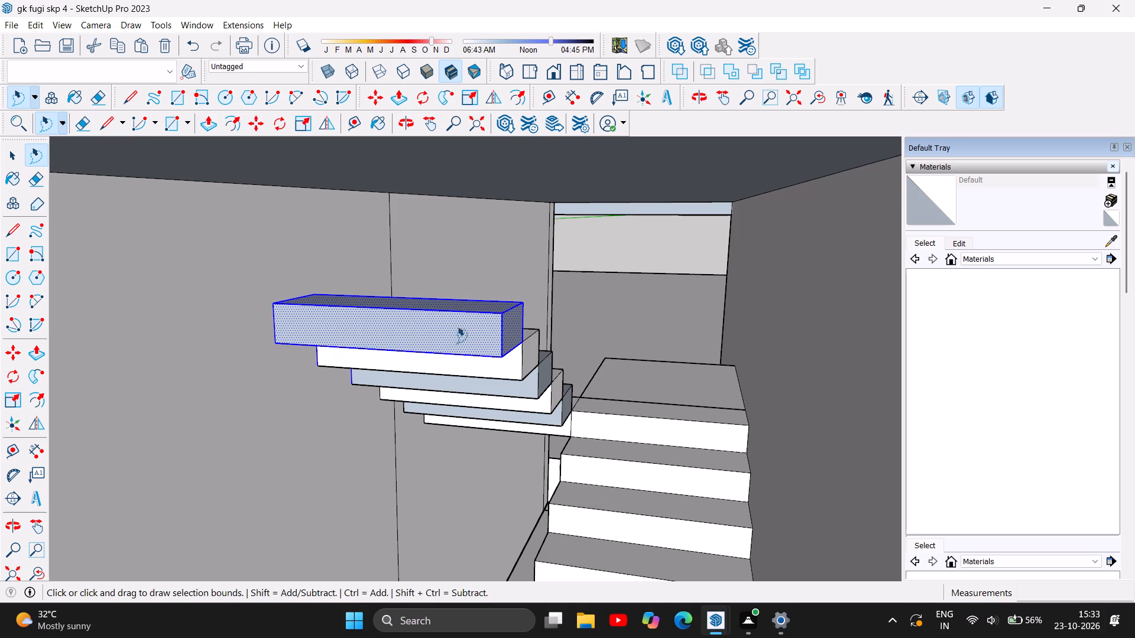
key(ctrl+c)
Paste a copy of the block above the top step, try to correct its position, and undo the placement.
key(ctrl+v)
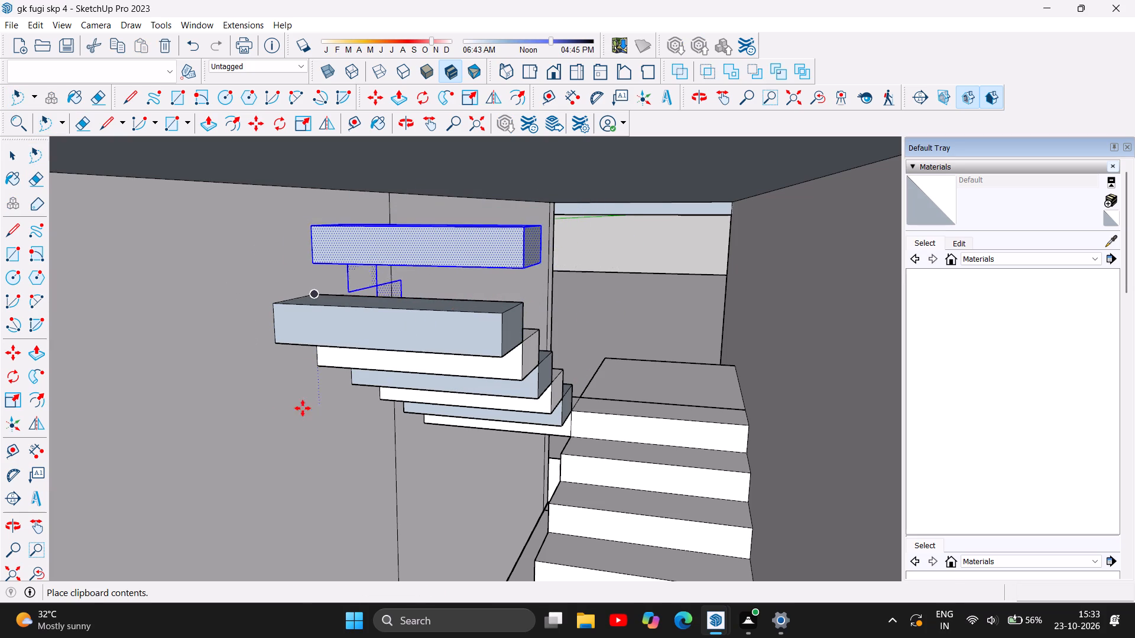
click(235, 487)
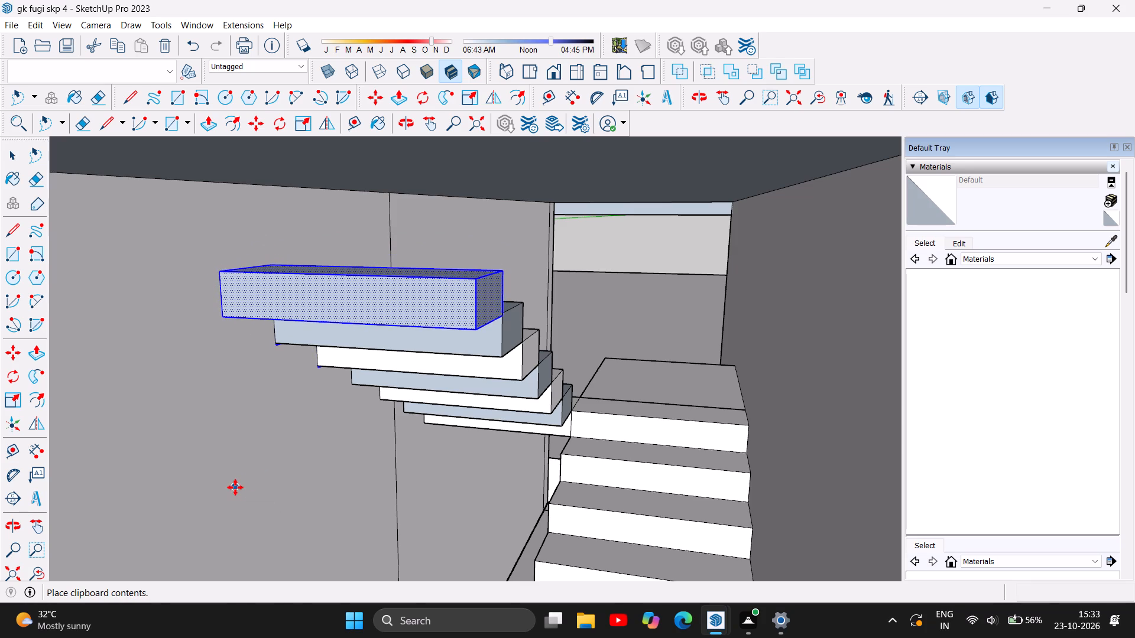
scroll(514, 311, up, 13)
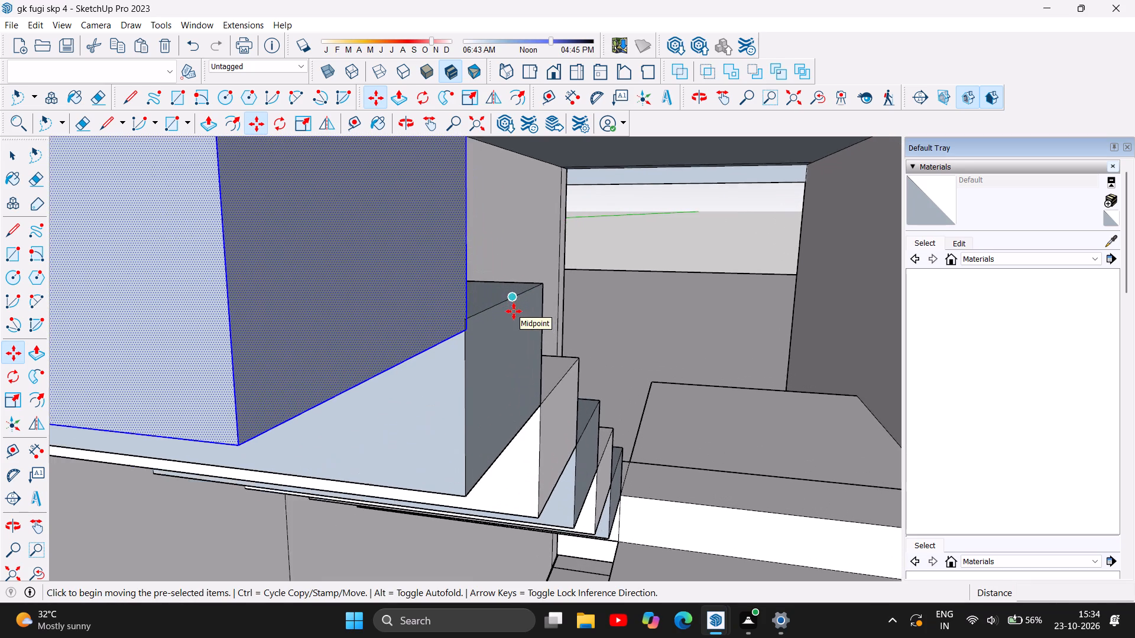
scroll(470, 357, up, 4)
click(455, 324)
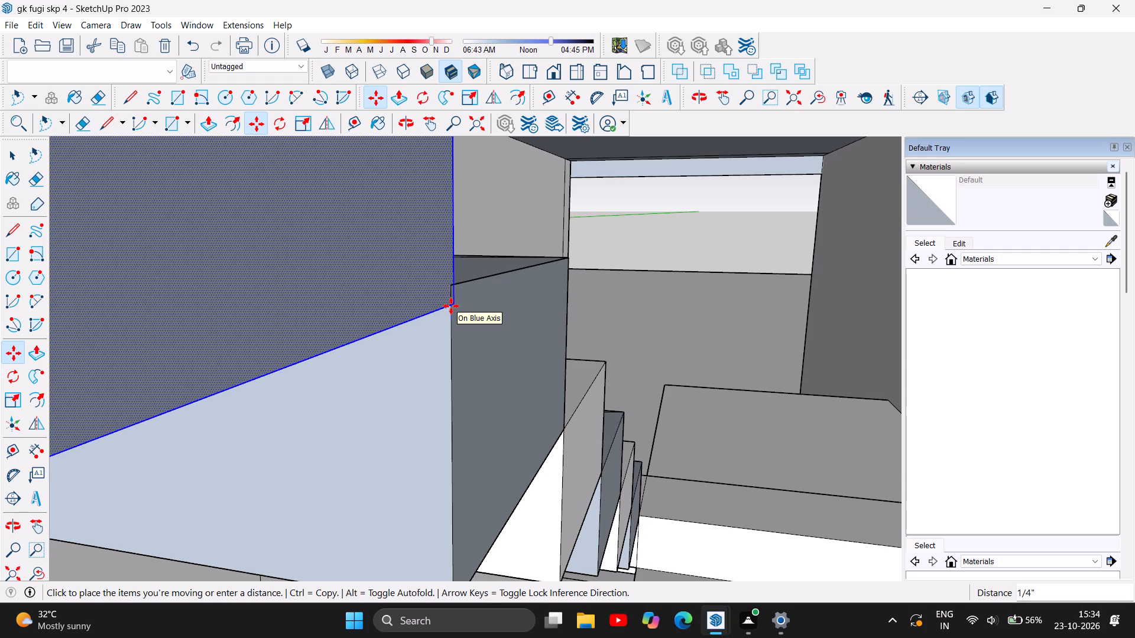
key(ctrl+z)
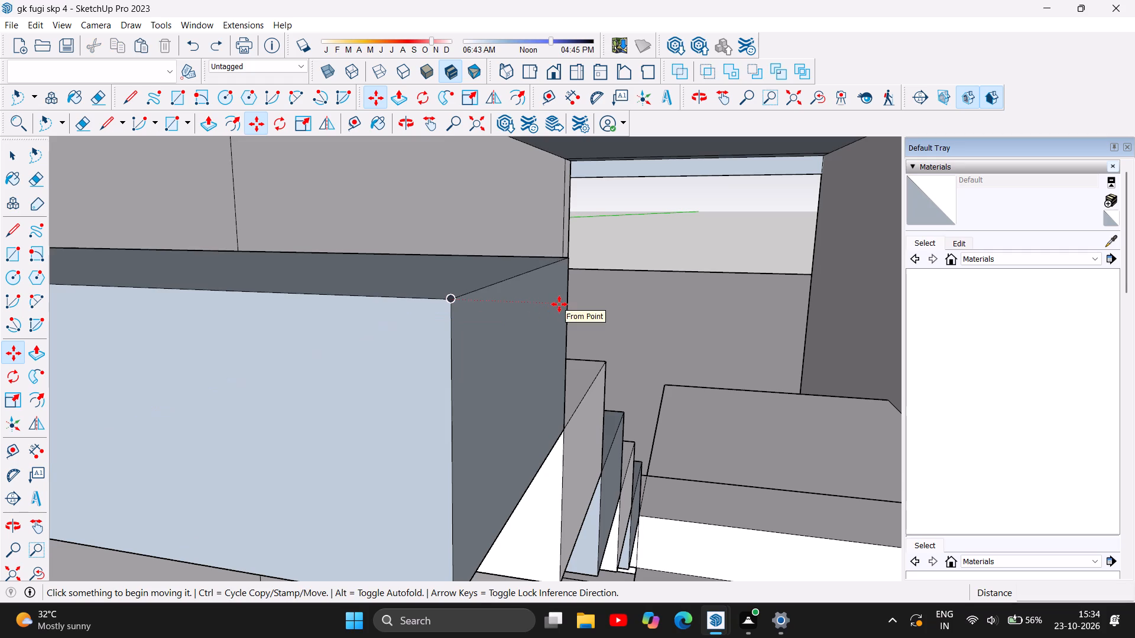
Paste a copy of the step block onto the top step's front upper corner nearest the first flight.
key(ctrl+v)
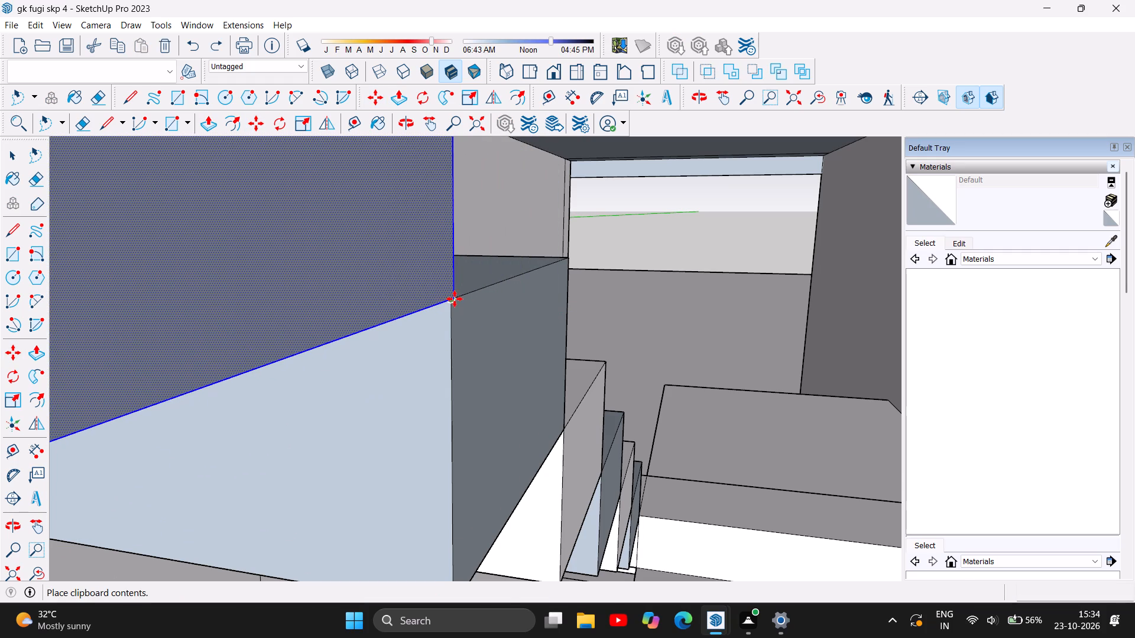
click(455, 299)
Paste two more copies of the step block, each set on the front upper corner of the step below.
scroll(612, 373, down, 4)
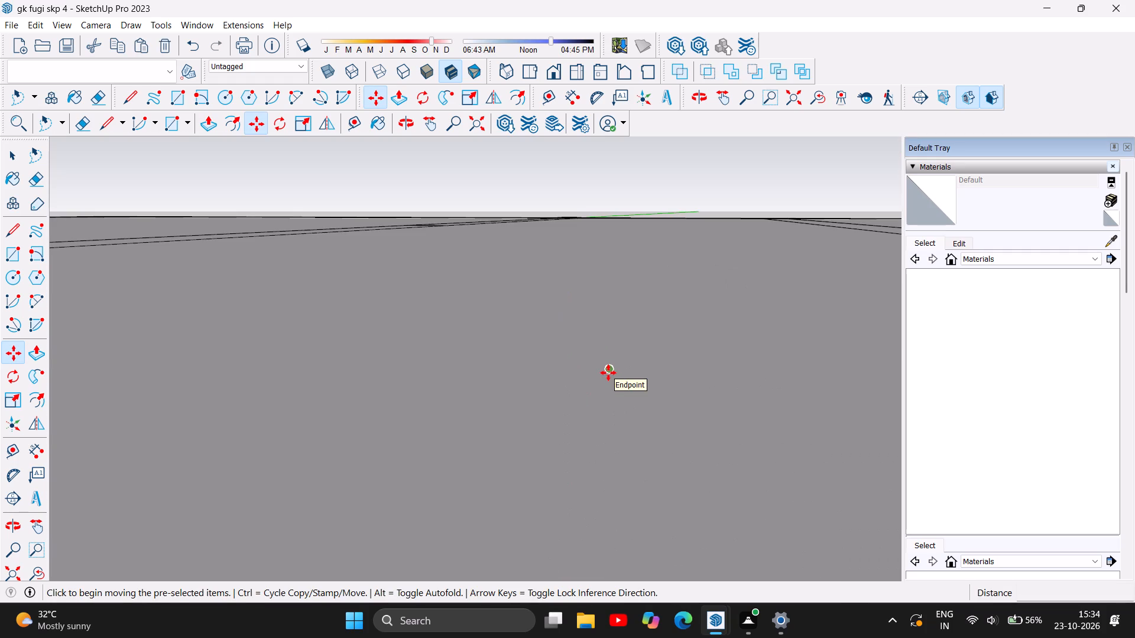
scroll(608, 373, up, 2)
scroll(487, 251, down, 4)
scroll(595, 201, down, 5)
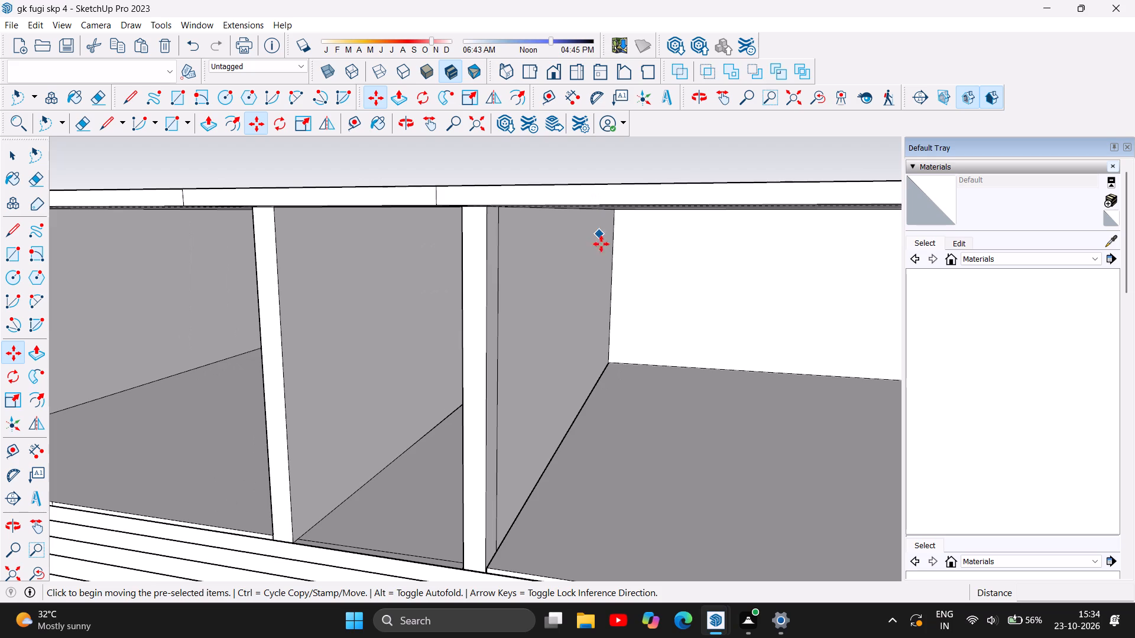
click(398, 123)
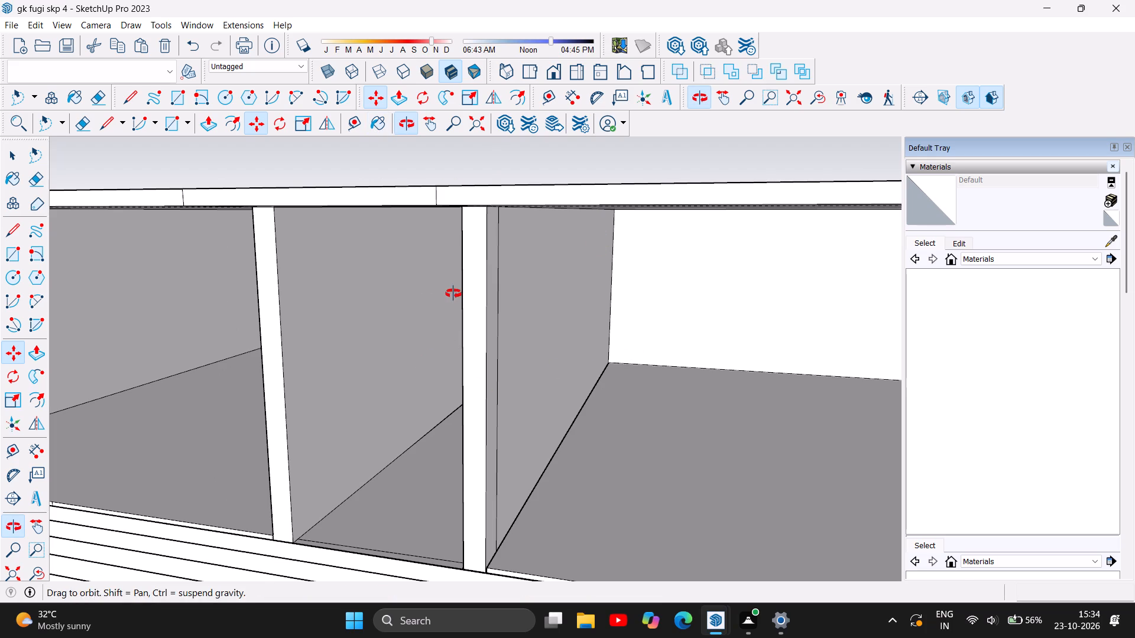
drag(453, 294, 508, 289)
scroll(578, 229, up, 1)
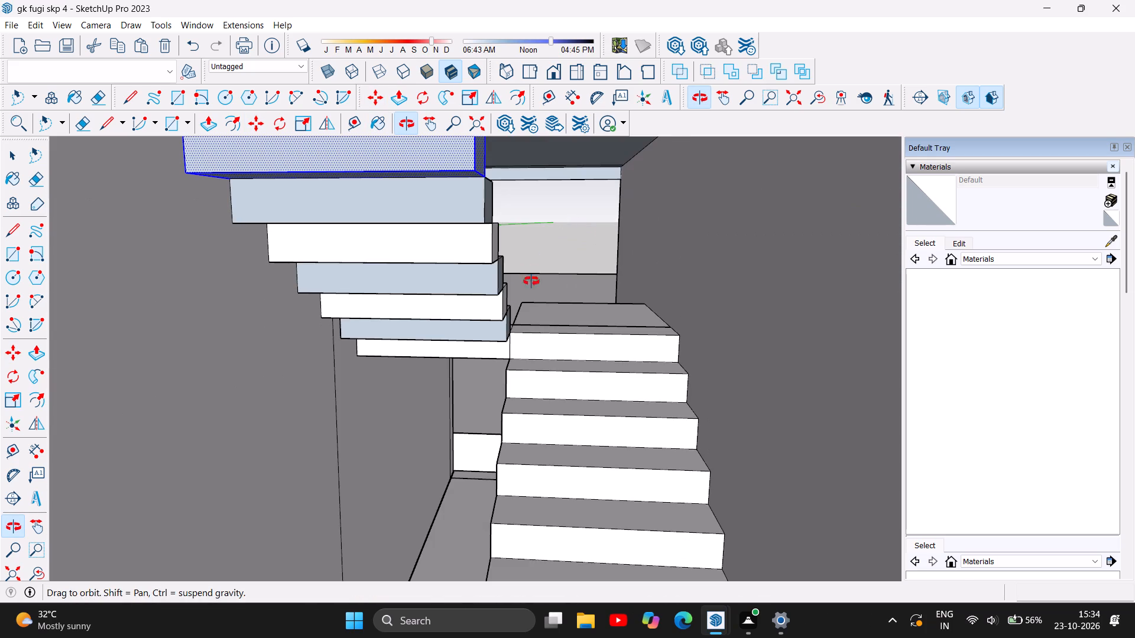
scroll(498, 315, down, 3)
drag(453, 260, 447, 293)
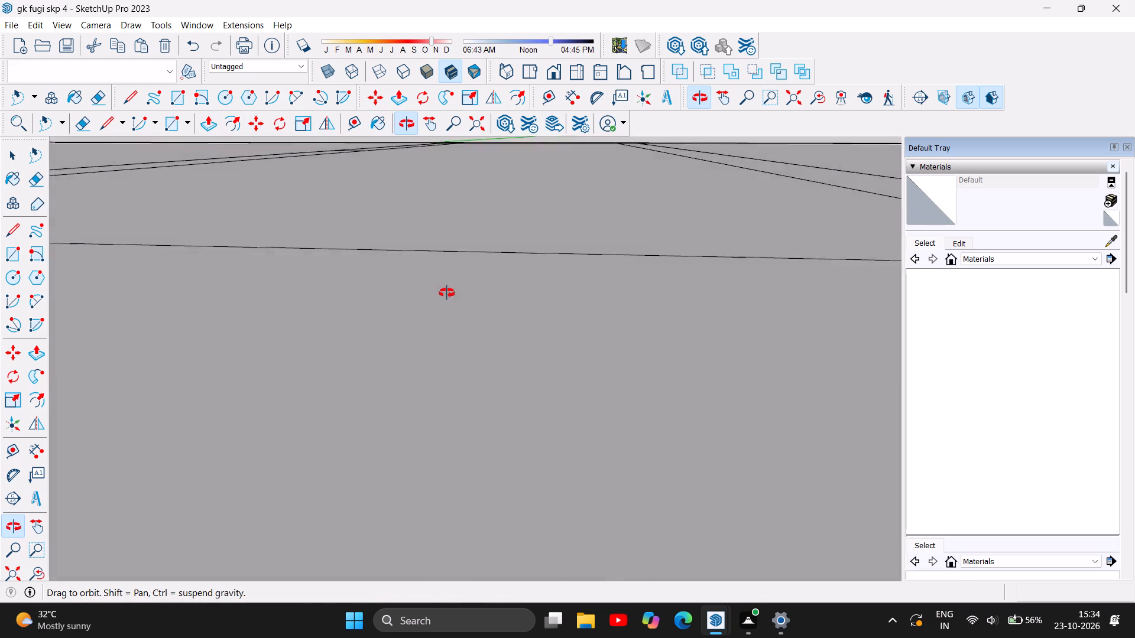
drag(447, 293, 450, 274)
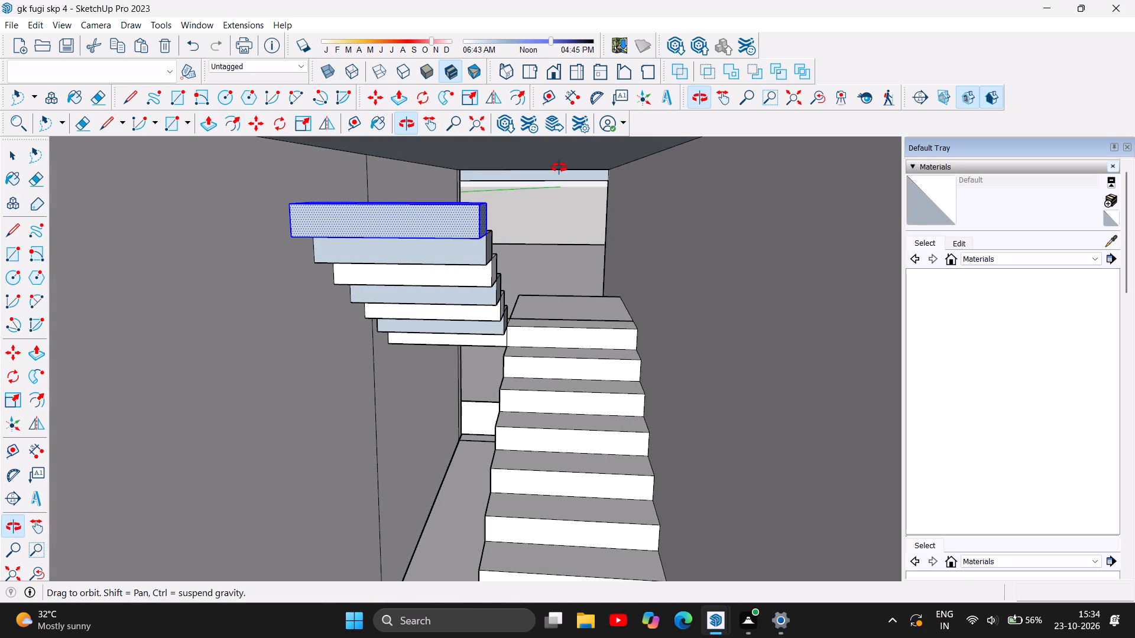
key(ctrl+v)
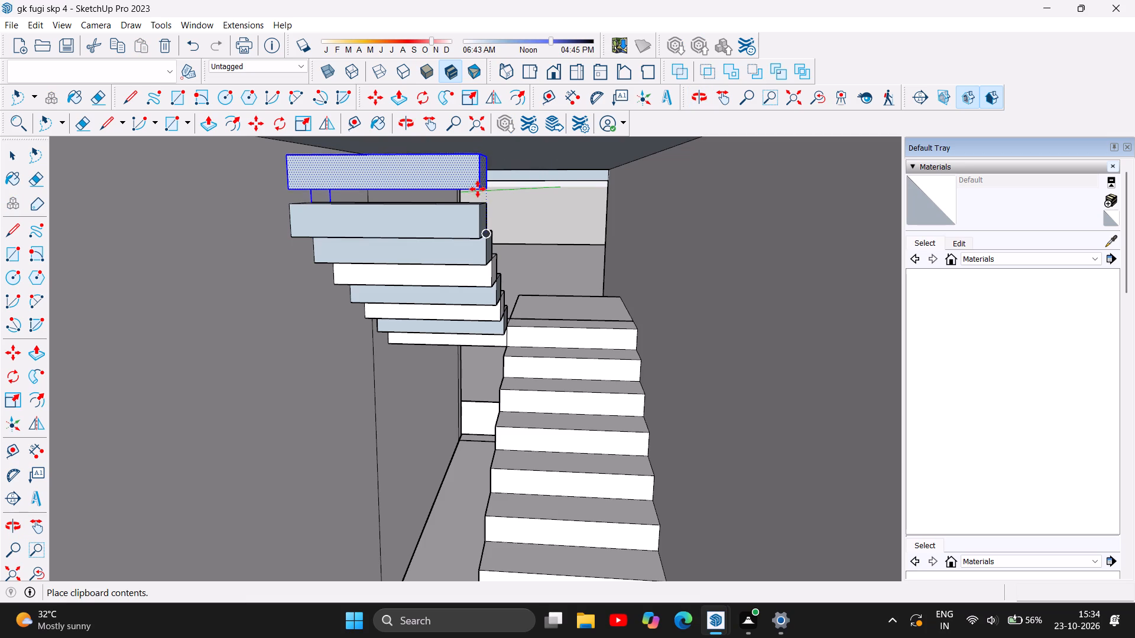
click(481, 201)
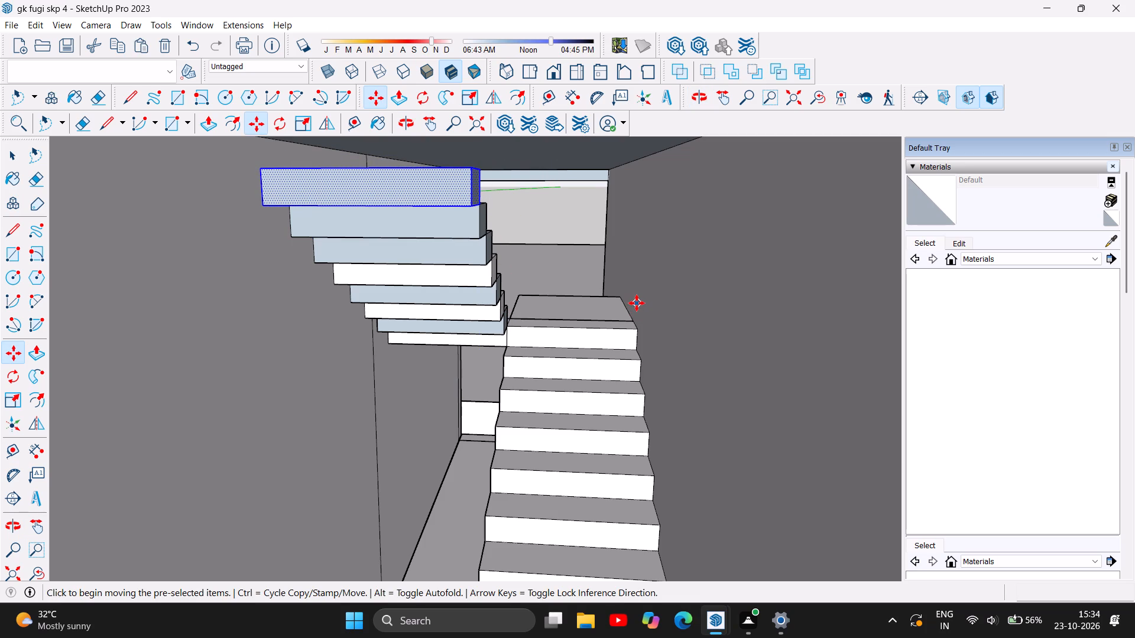
key(ctrl+v)
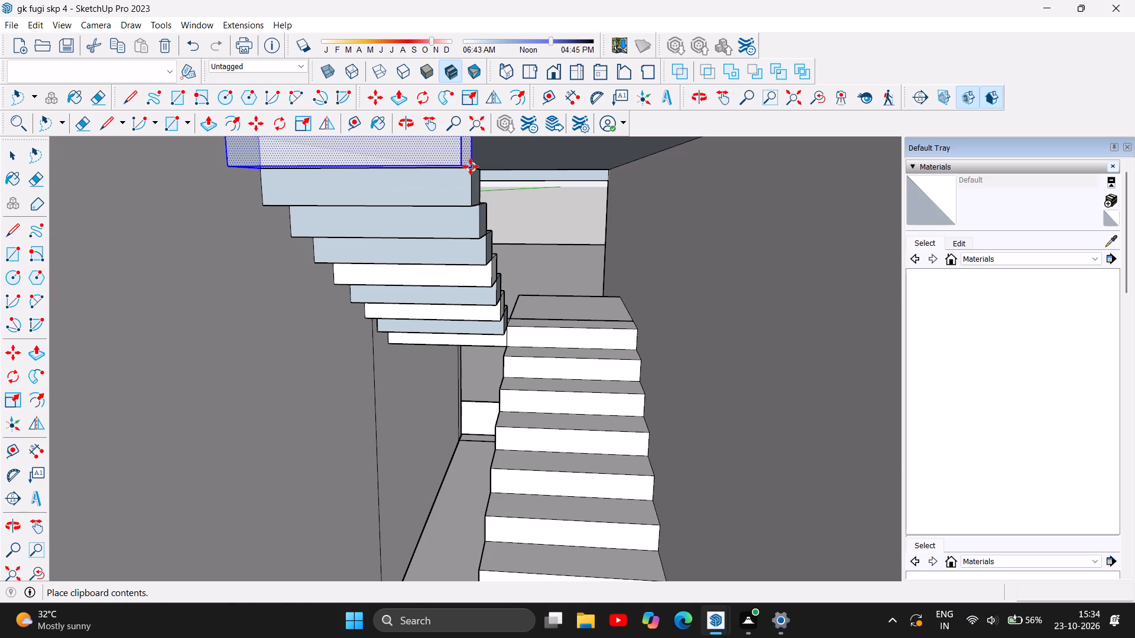
click(471, 167)
Examine the extended second flight in relation to the roof slab, the first flight and the surrounding walls.
scroll(500, 378, down, 1)
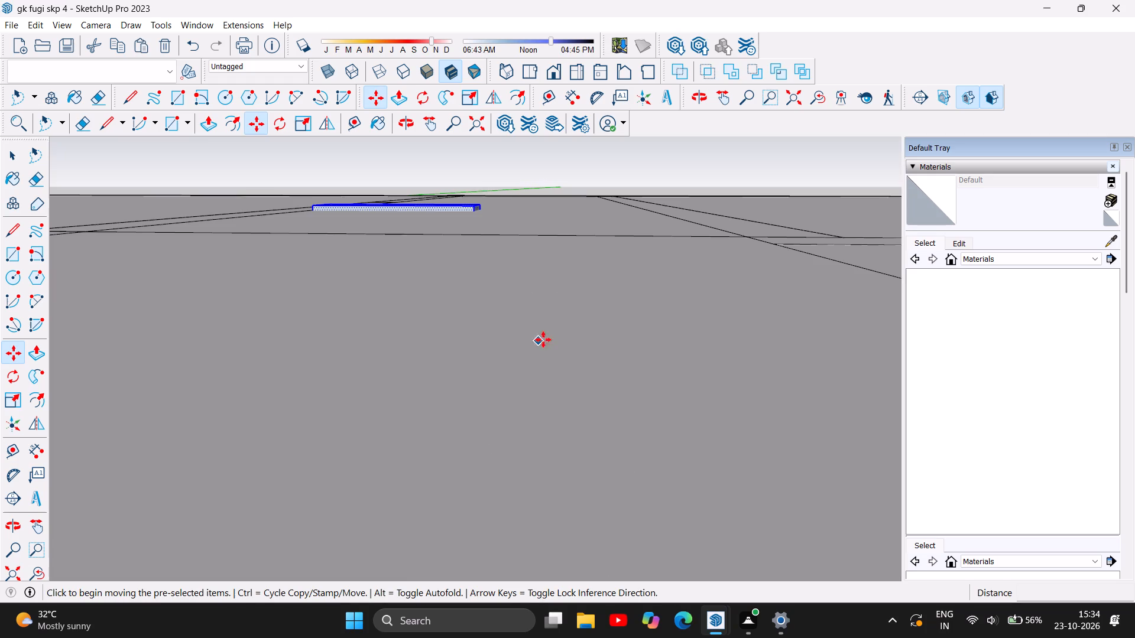
scroll(587, 294, down, 1)
scroll(563, 357, down, 5)
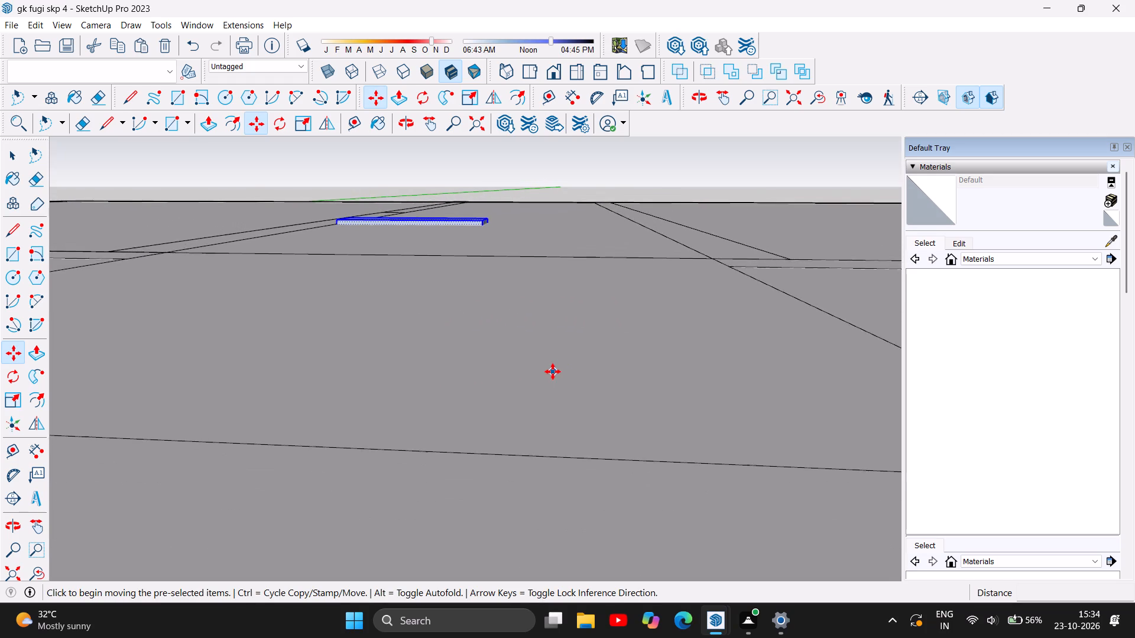
scroll(553, 372, down, 5)
scroll(547, 261, down, 9)
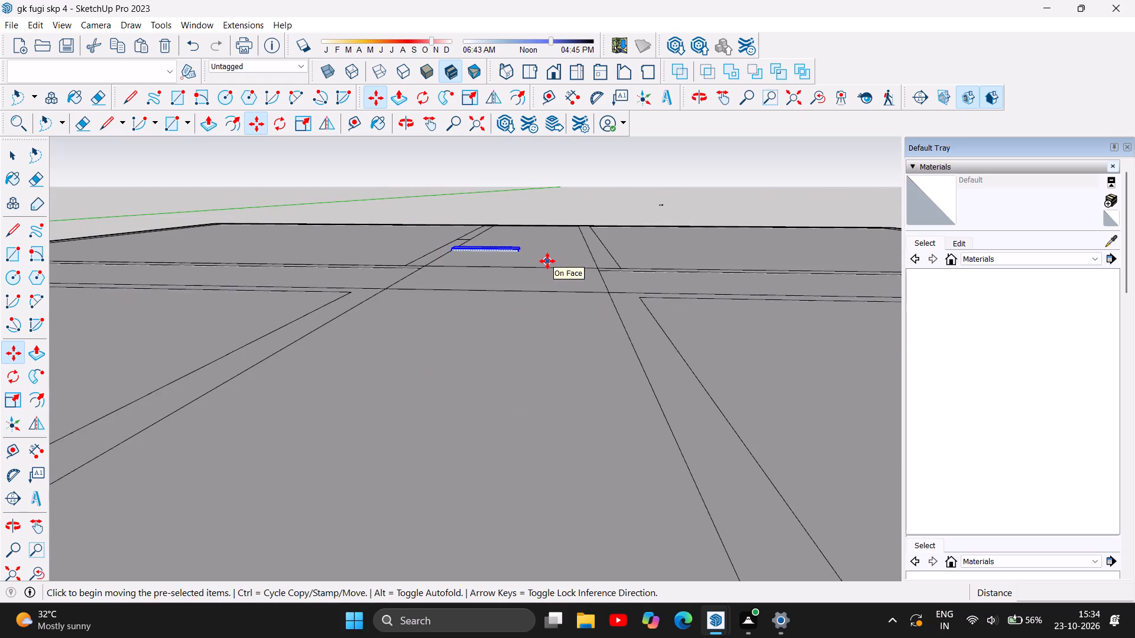
scroll(547, 261, down, 16)
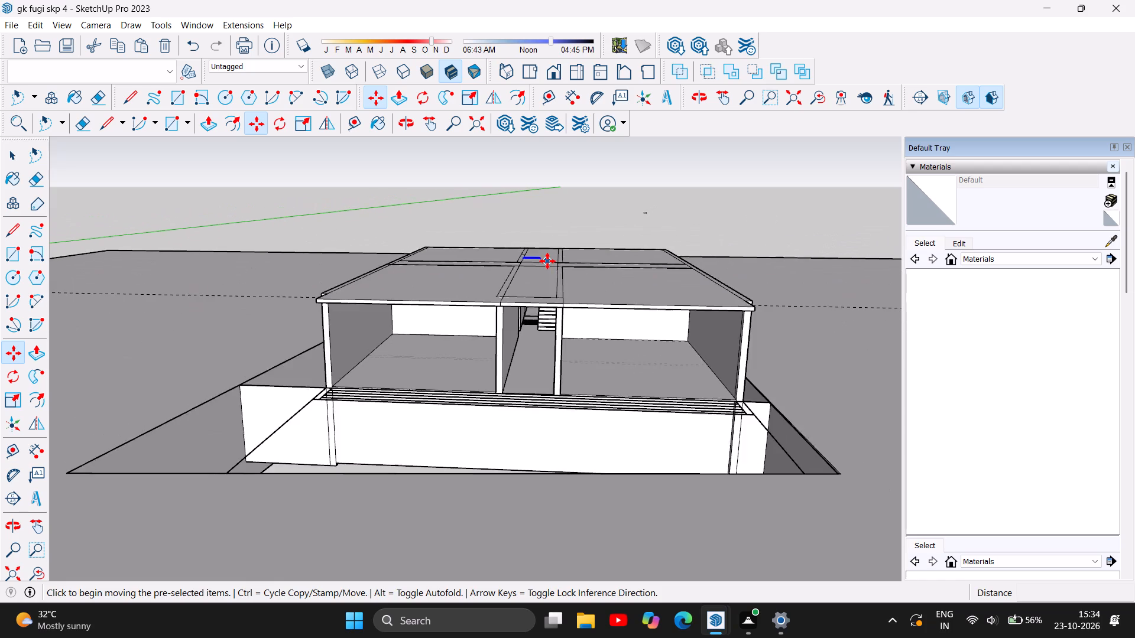
scroll(547, 261, up, 6)
scroll(547, 382, up, 3)
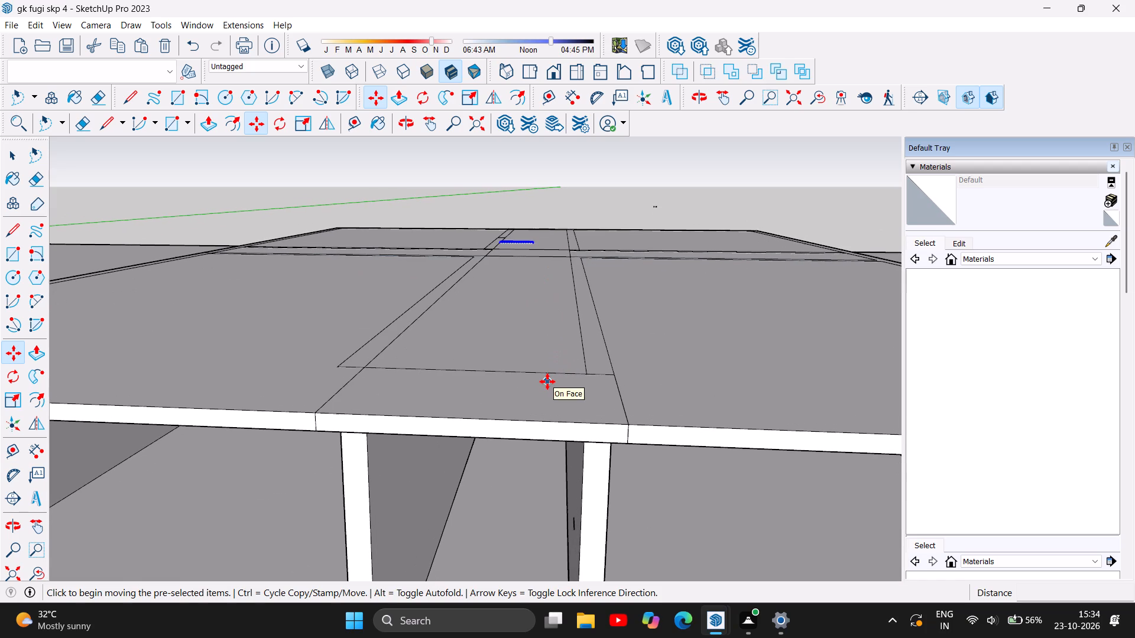
click(409, 123)
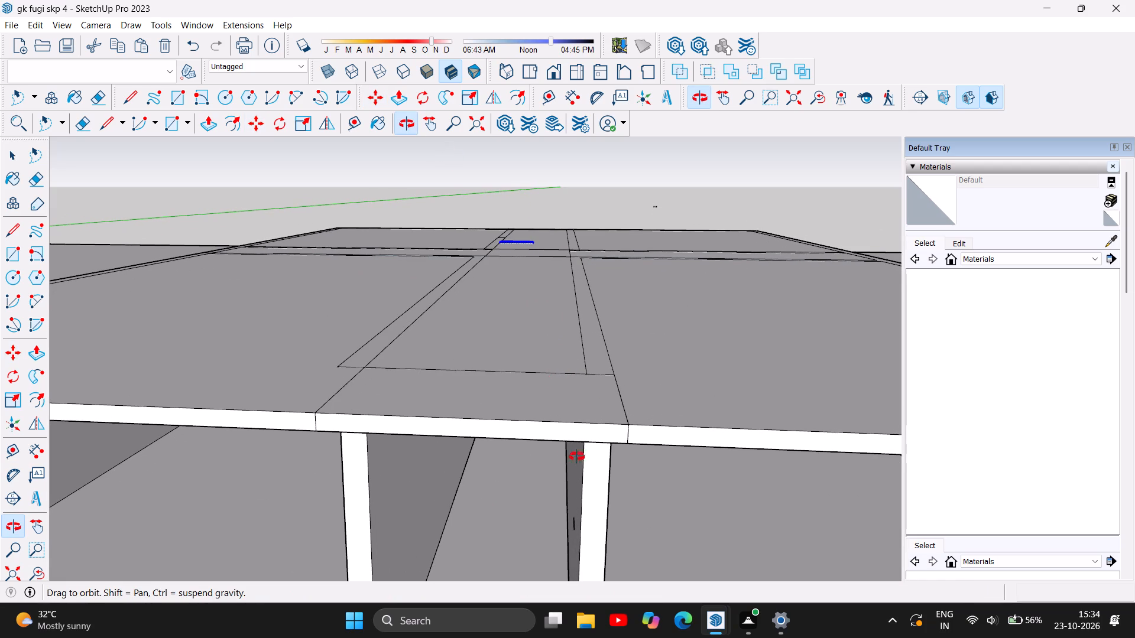
drag(566, 458, 570, 405)
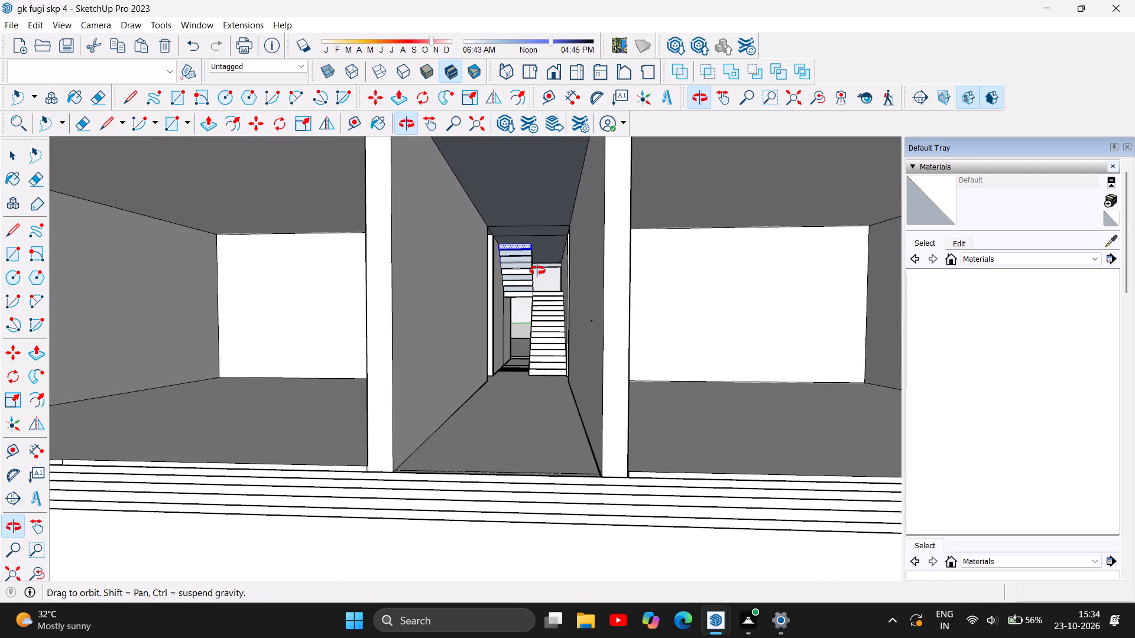
scroll(537, 271, up, 1)
drag(546, 390, 523, 396)
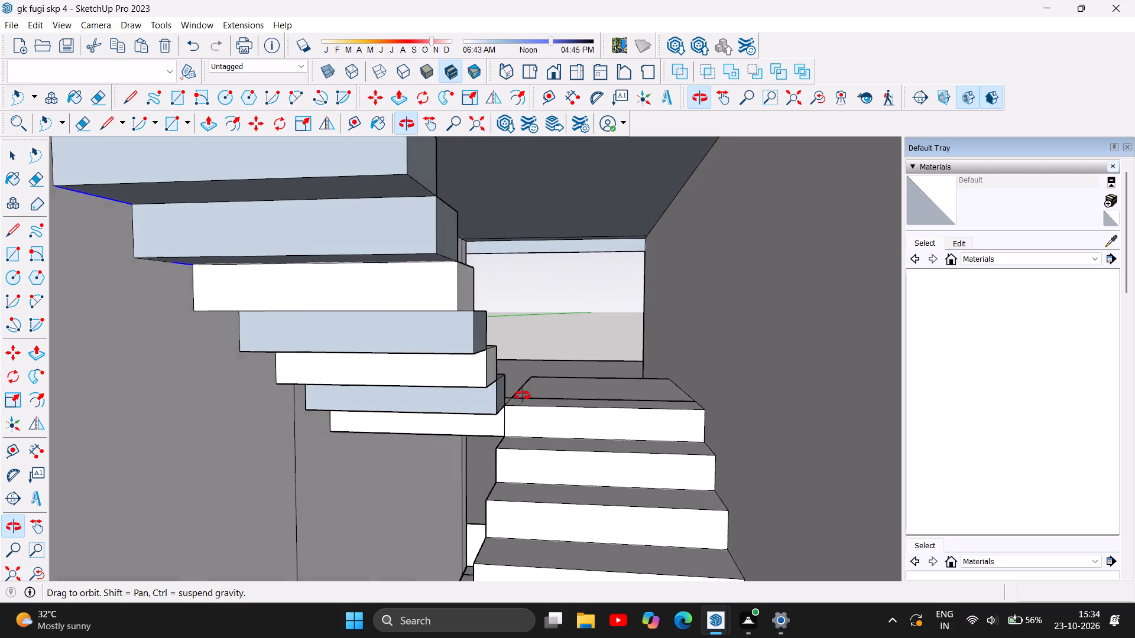
drag(523, 396, 504, 414)
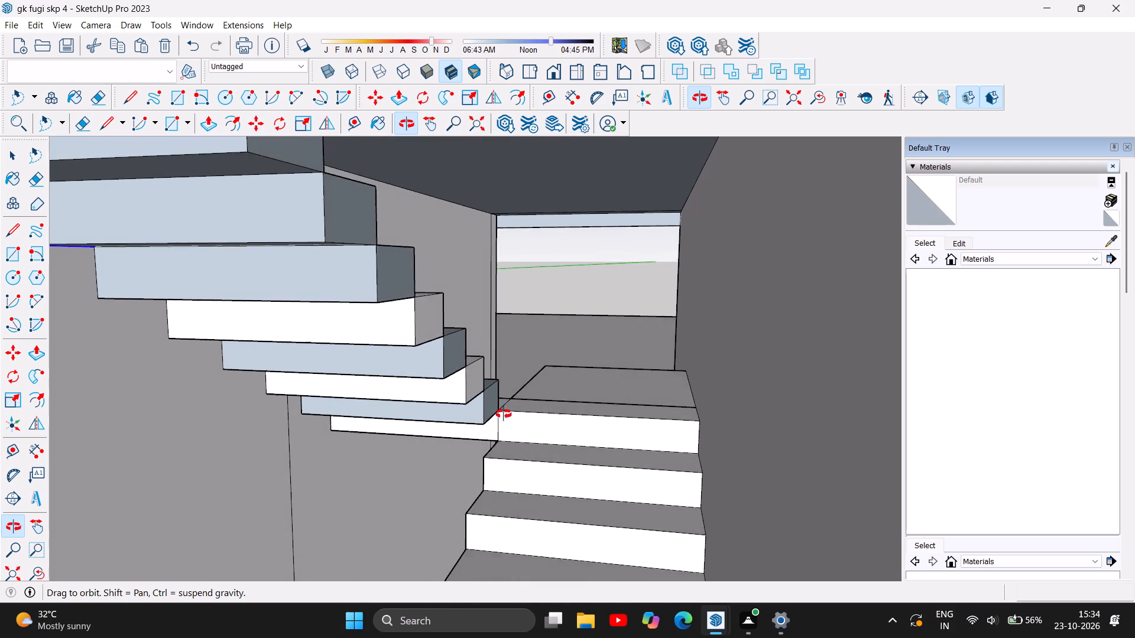
drag(504, 414, 502, 450)
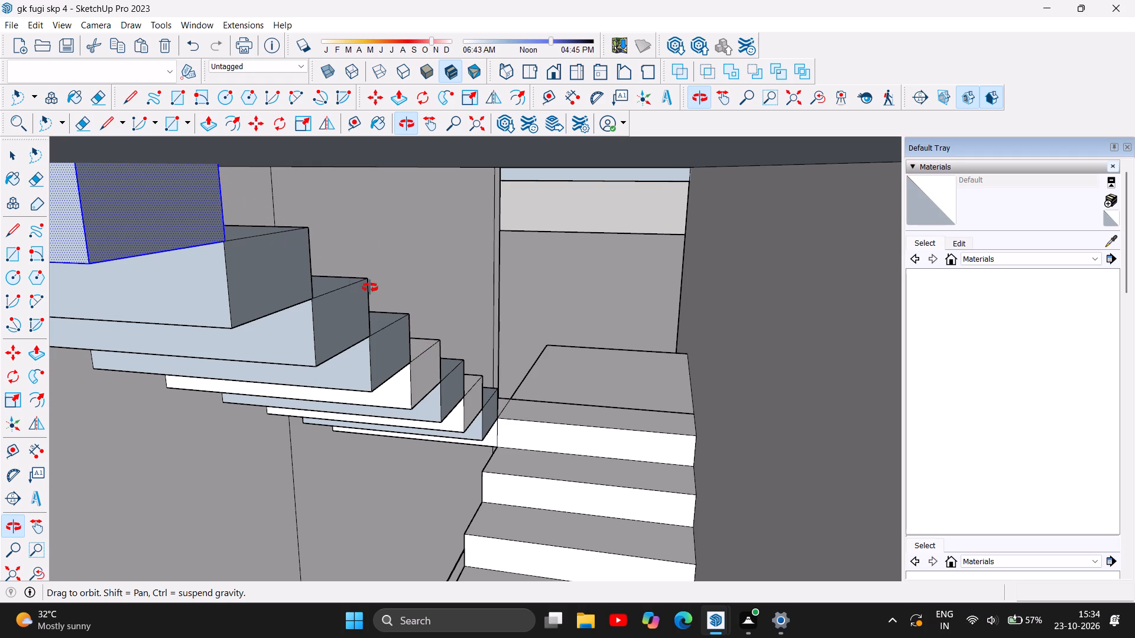
drag(468, 301, 500, 287)
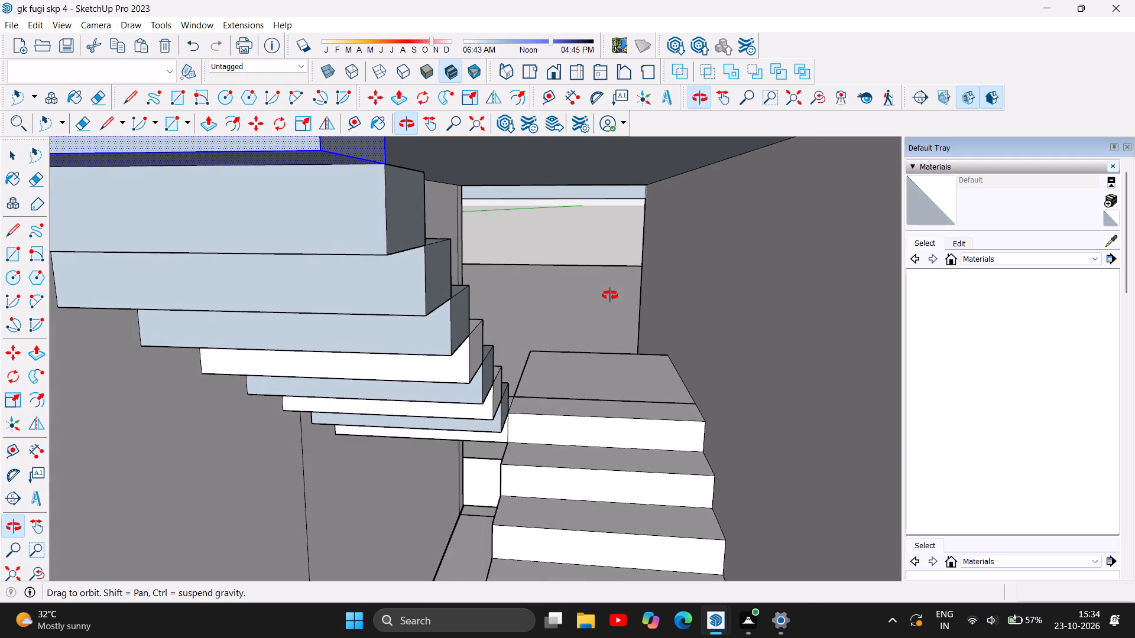
Examine both stair flights along the central corridor from the front of the building.
scroll(588, 271, down, 6)
scroll(527, 201, down, 5)
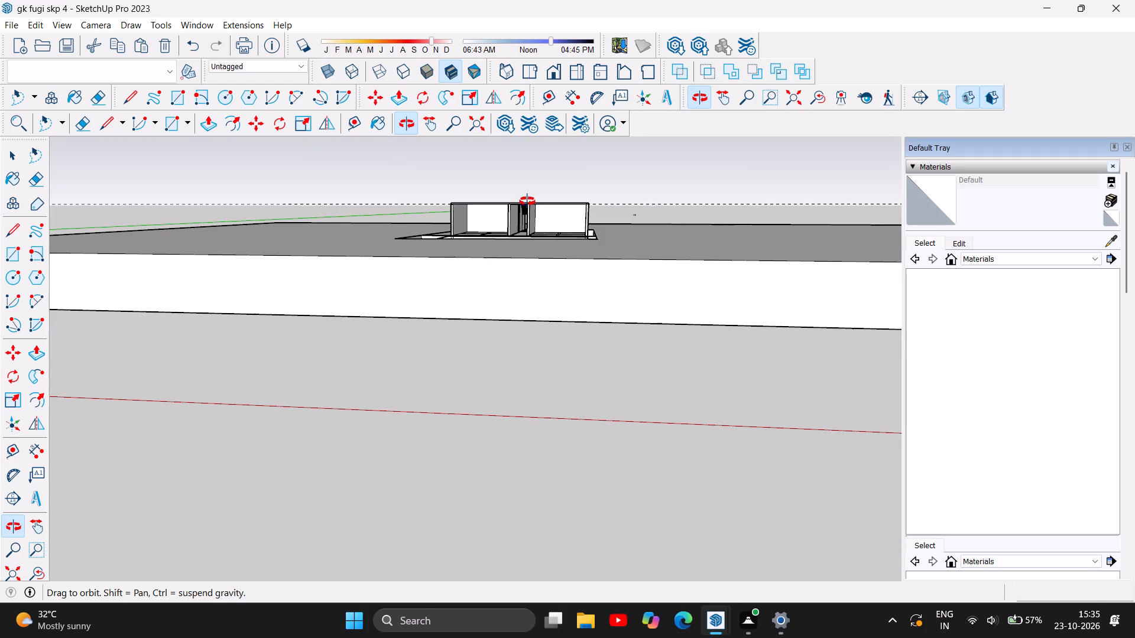
scroll(501, 230, up, 11)
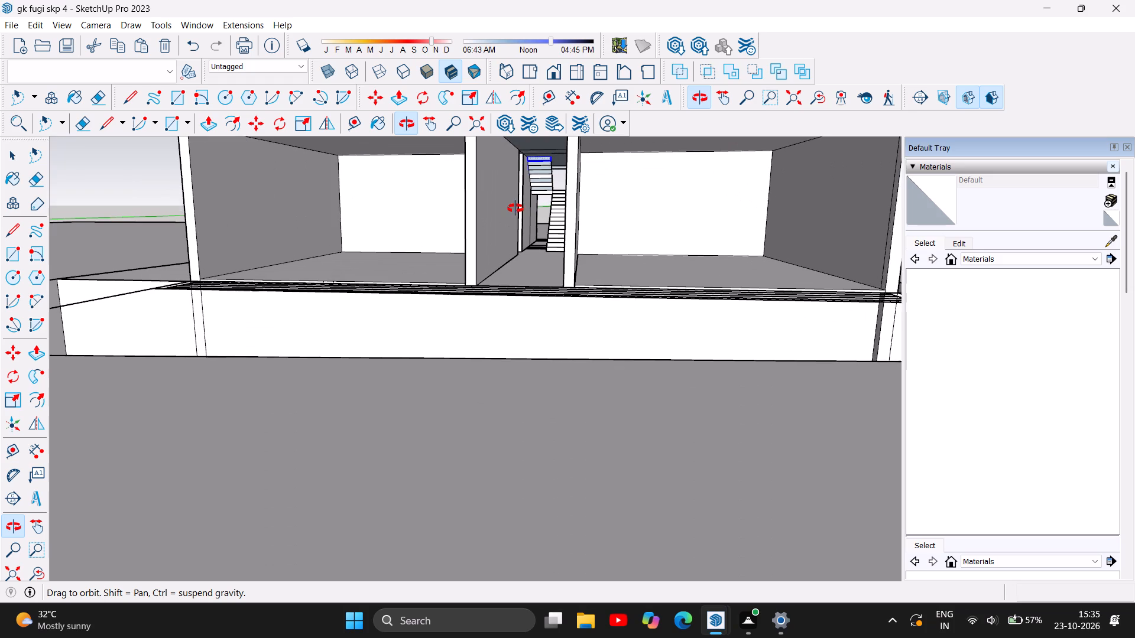
drag(512, 222, 528, 233)
scroll(536, 219, up, 2)
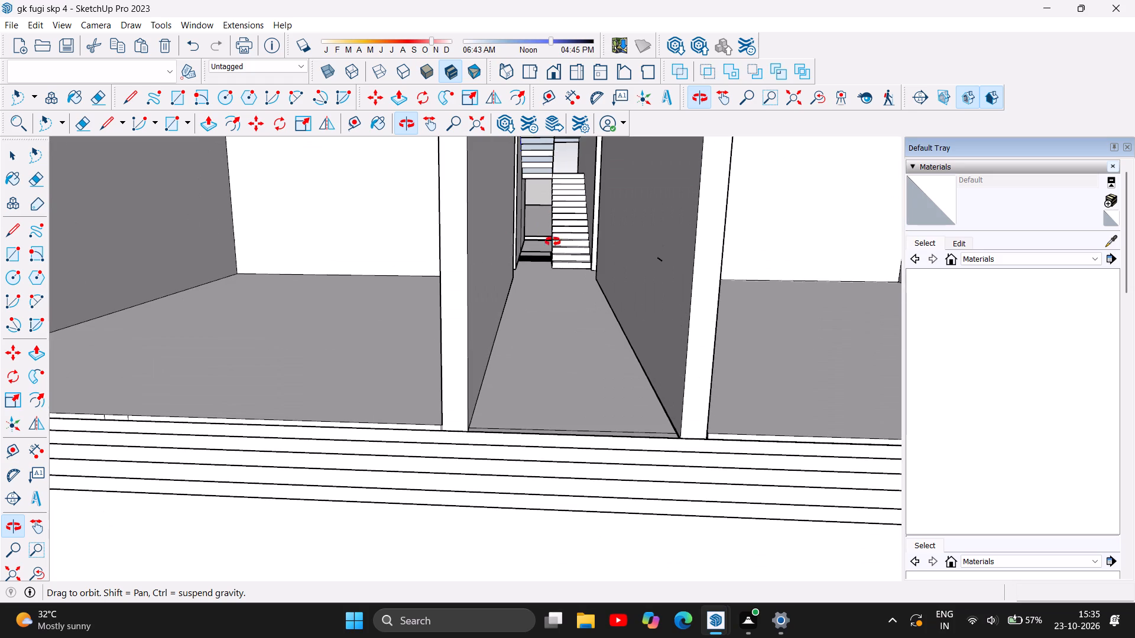
scroll(569, 240, up, 4)
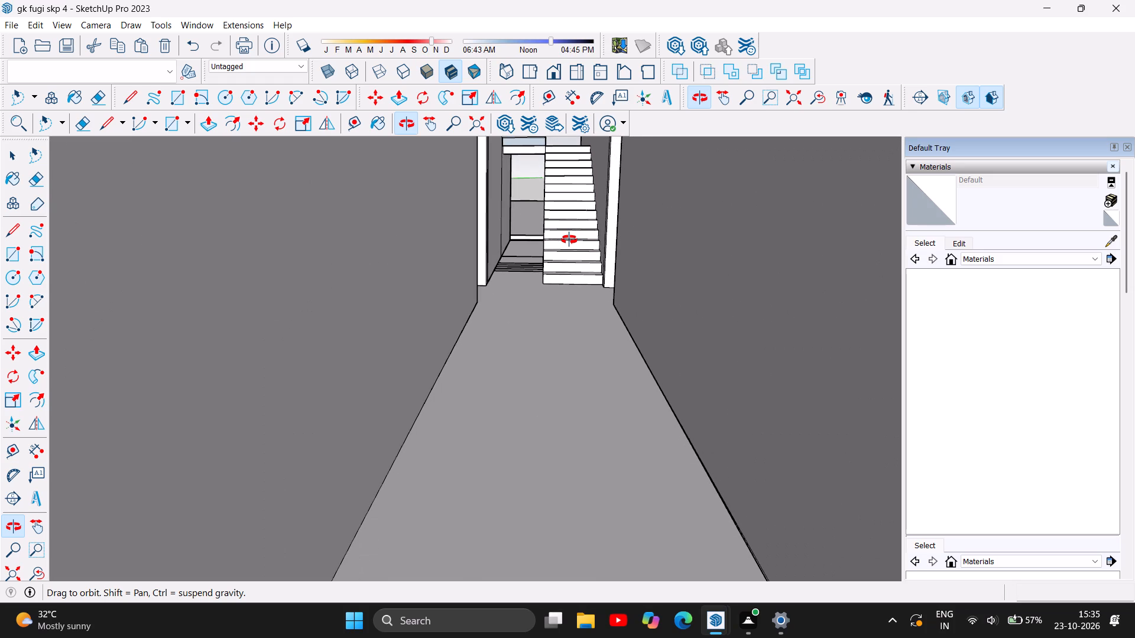
scroll(569, 240, down, 11)
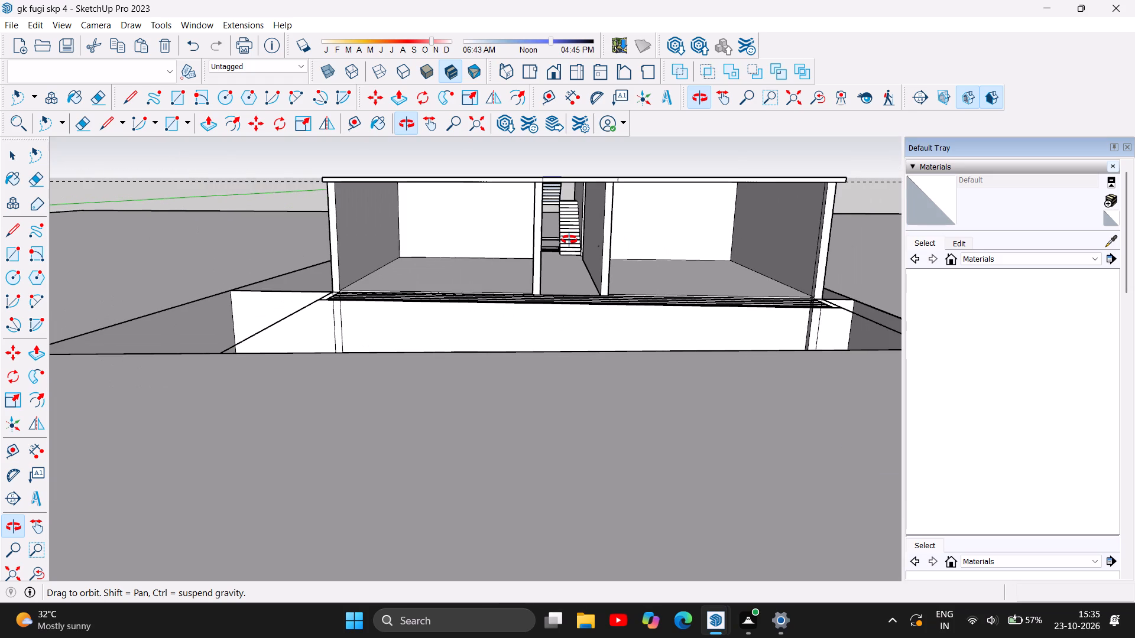
Examine where the second flight's top step meets the roof slab, from above the roof and from the front corridor.
drag(518, 253, 488, 297)
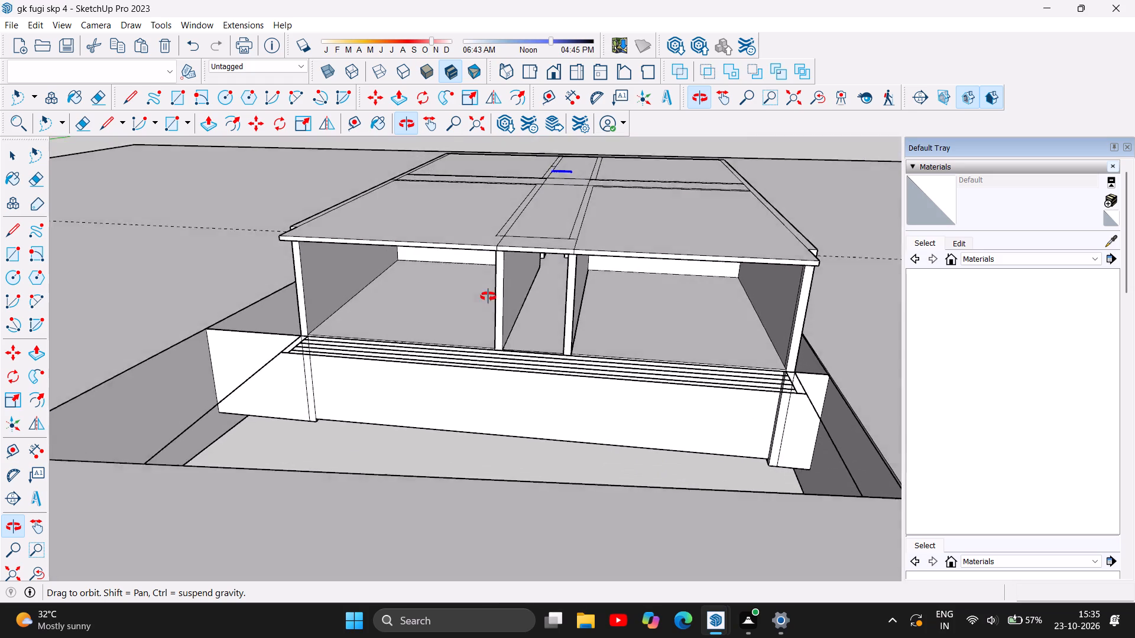
drag(488, 297, 344, 426)
drag(629, 263, 442, 310)
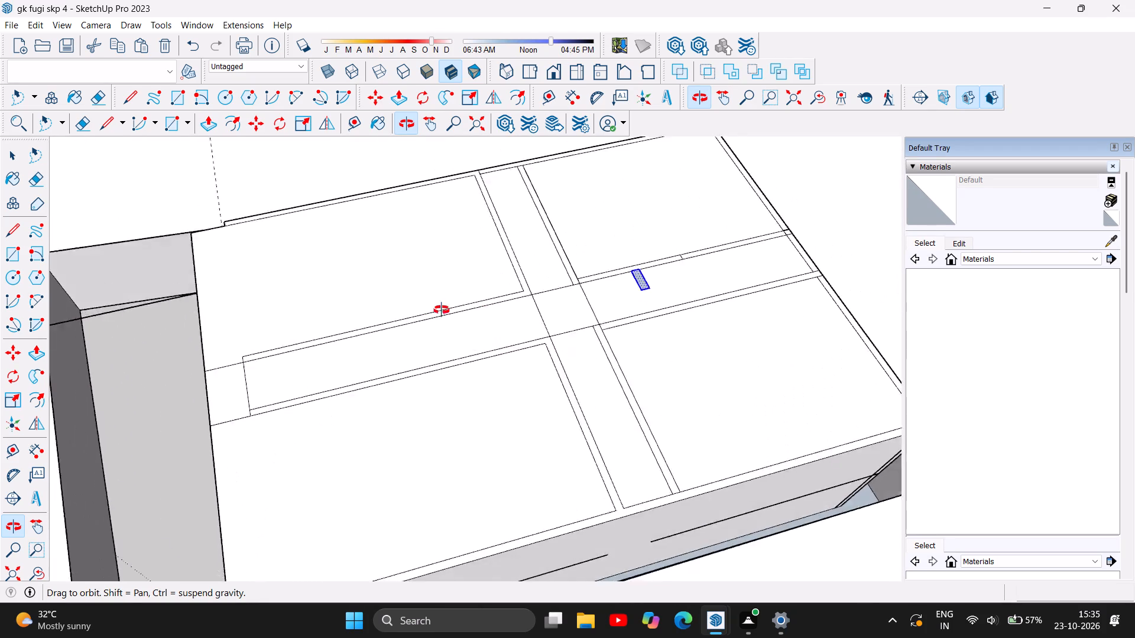
drag(442, 310, 343, 324)
drag(776, 377, 536, 402)
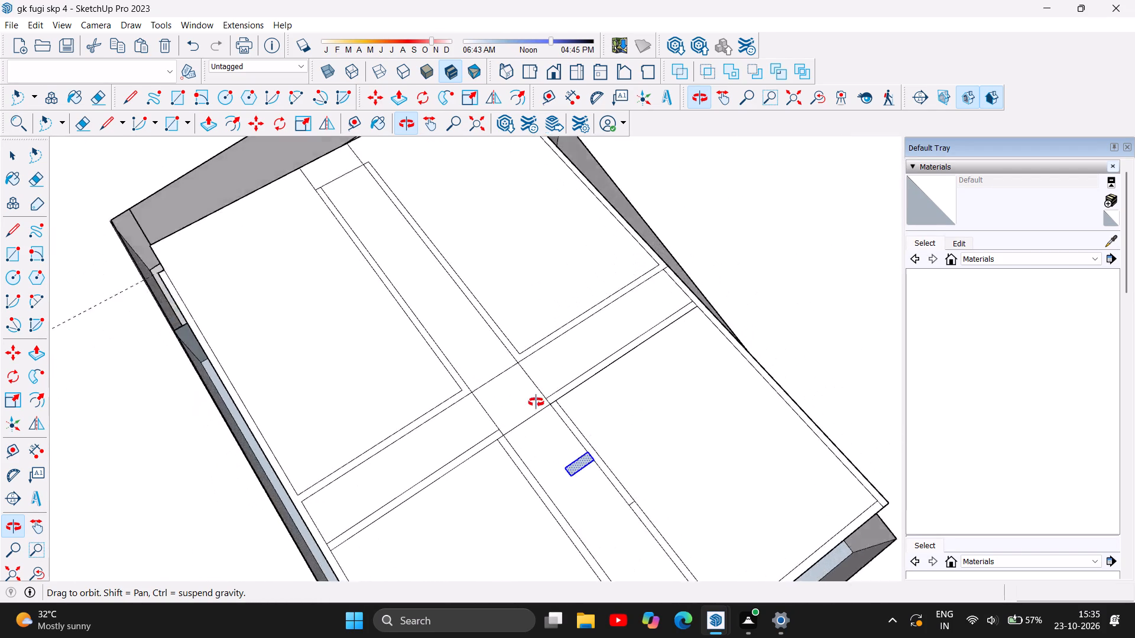
drag(536, 402, 539, 359)
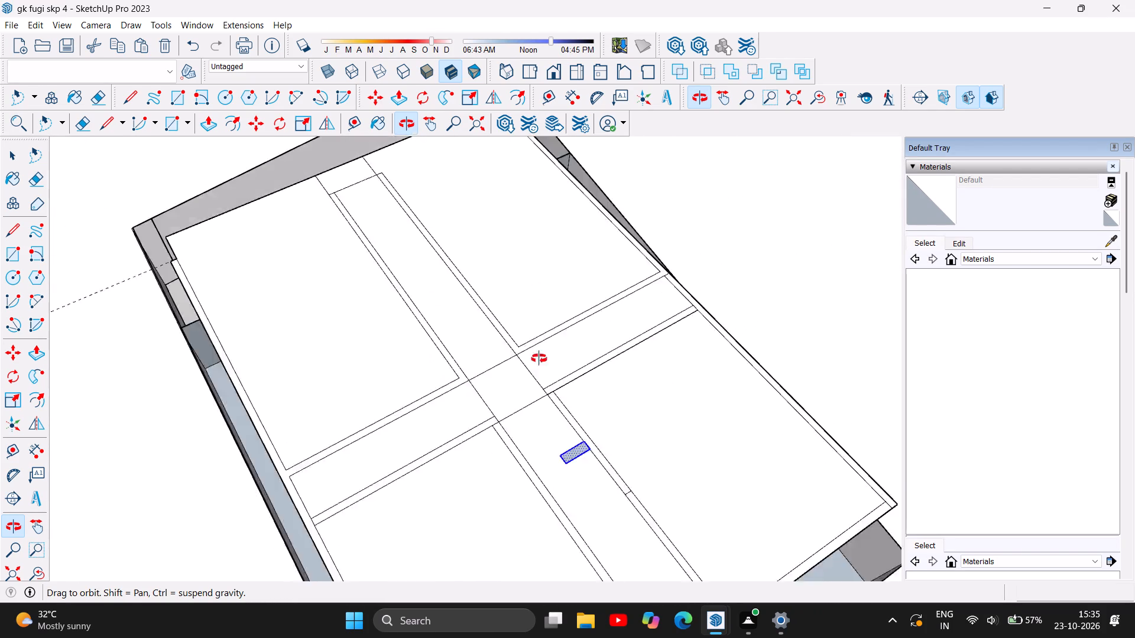
drag(539, 359, 813, 275)
drag(620, 341, 844, 237)
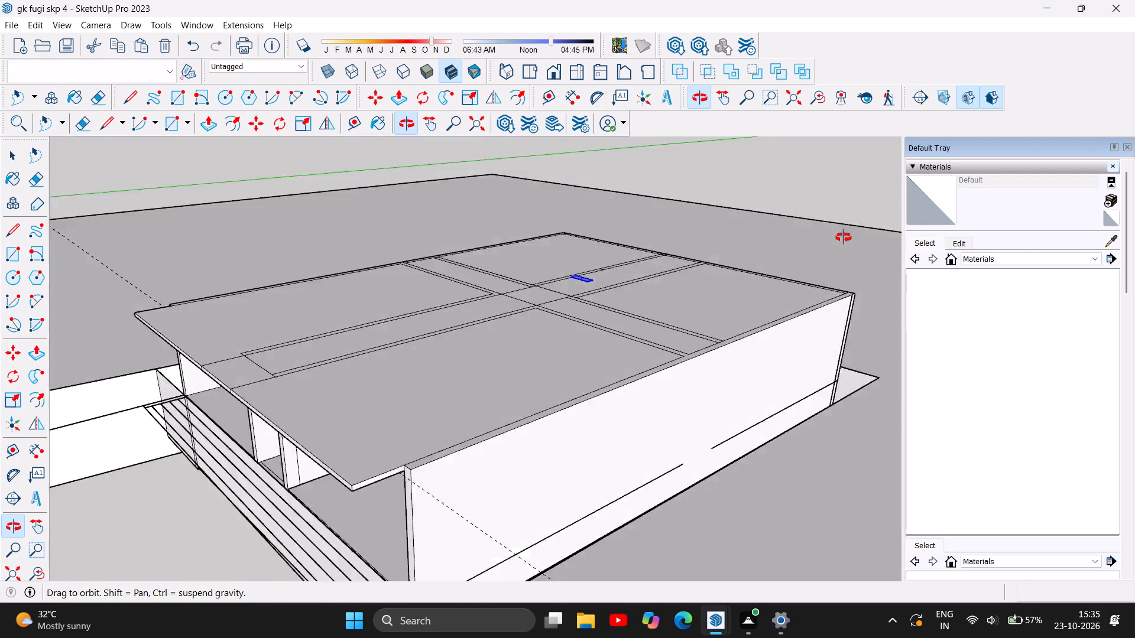
drag(844, 237, 899, 210)
drag(456, 397, 638, 331)
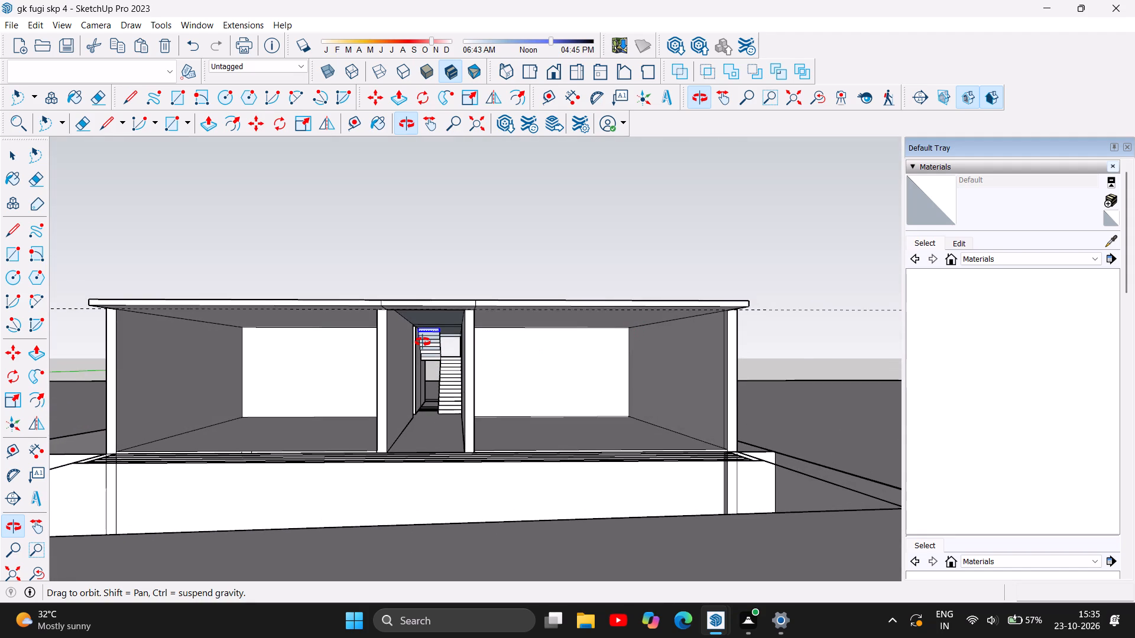
scroll(423, 342, up, 10)
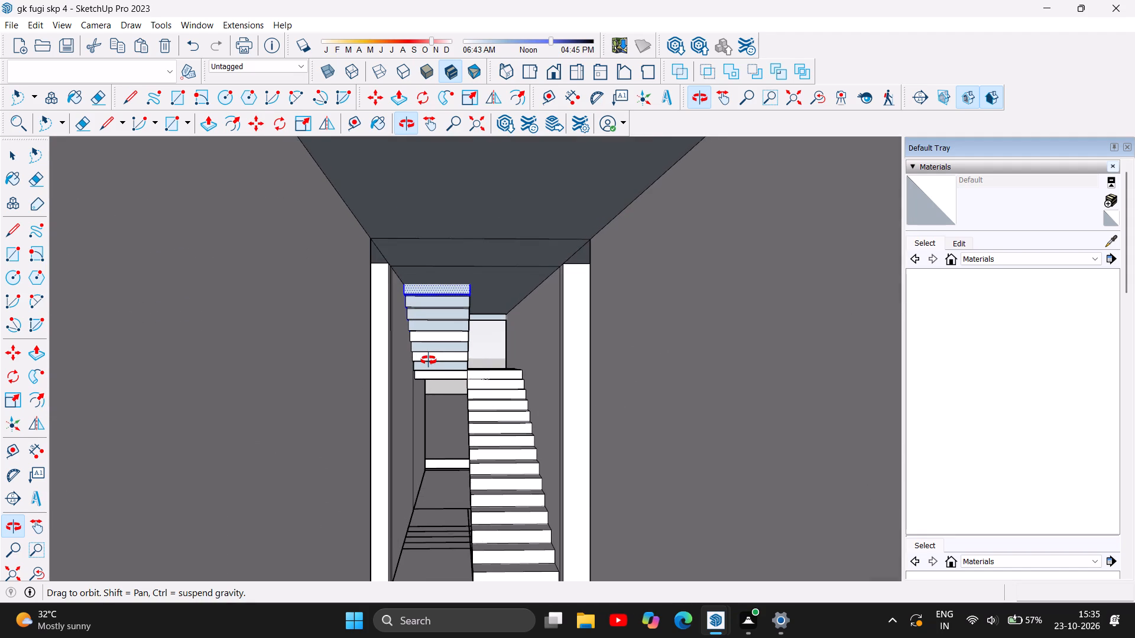
scroll(429, 360, up, 1)
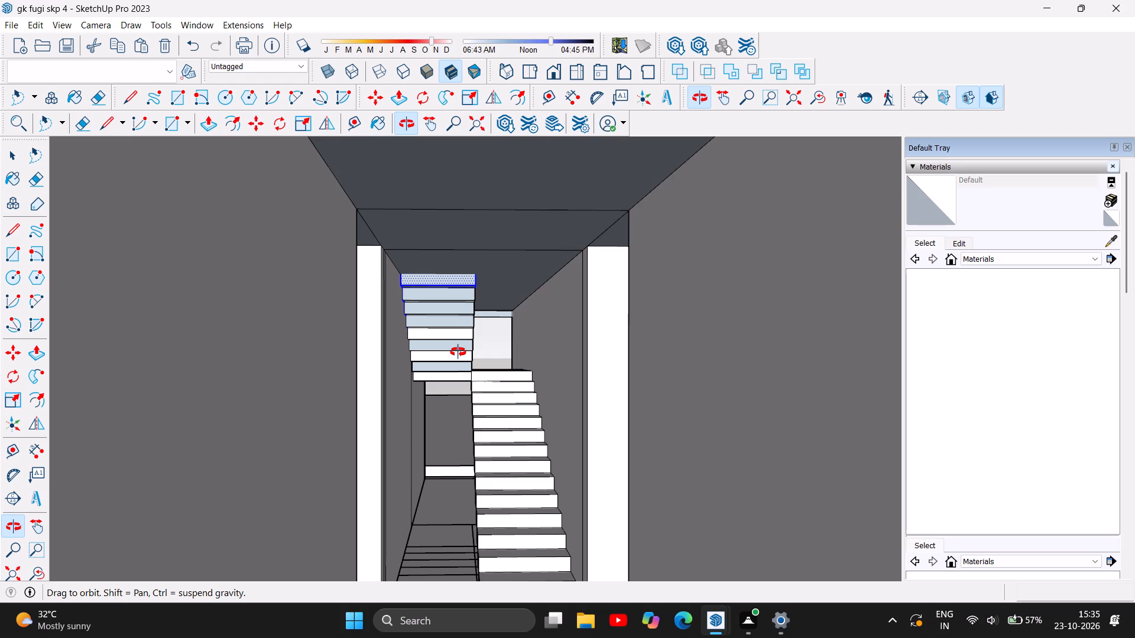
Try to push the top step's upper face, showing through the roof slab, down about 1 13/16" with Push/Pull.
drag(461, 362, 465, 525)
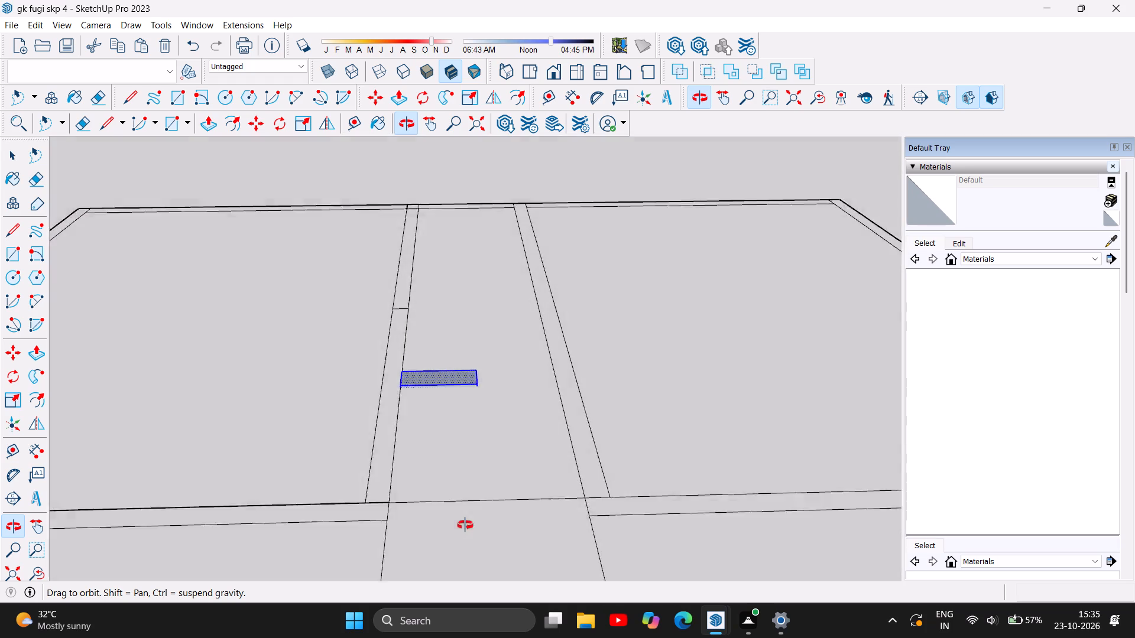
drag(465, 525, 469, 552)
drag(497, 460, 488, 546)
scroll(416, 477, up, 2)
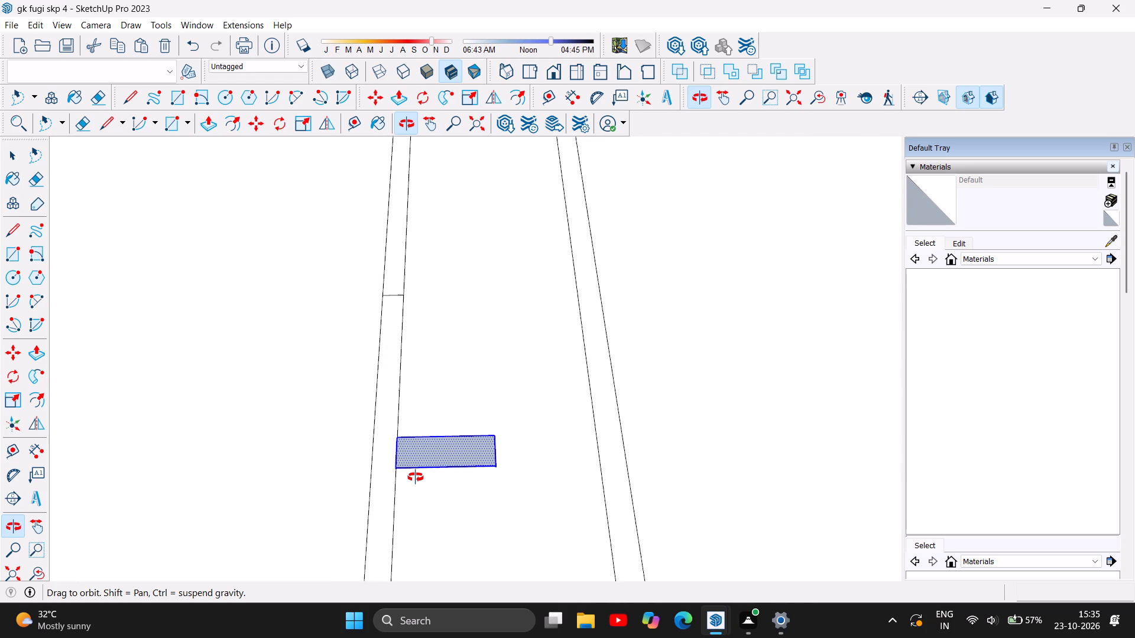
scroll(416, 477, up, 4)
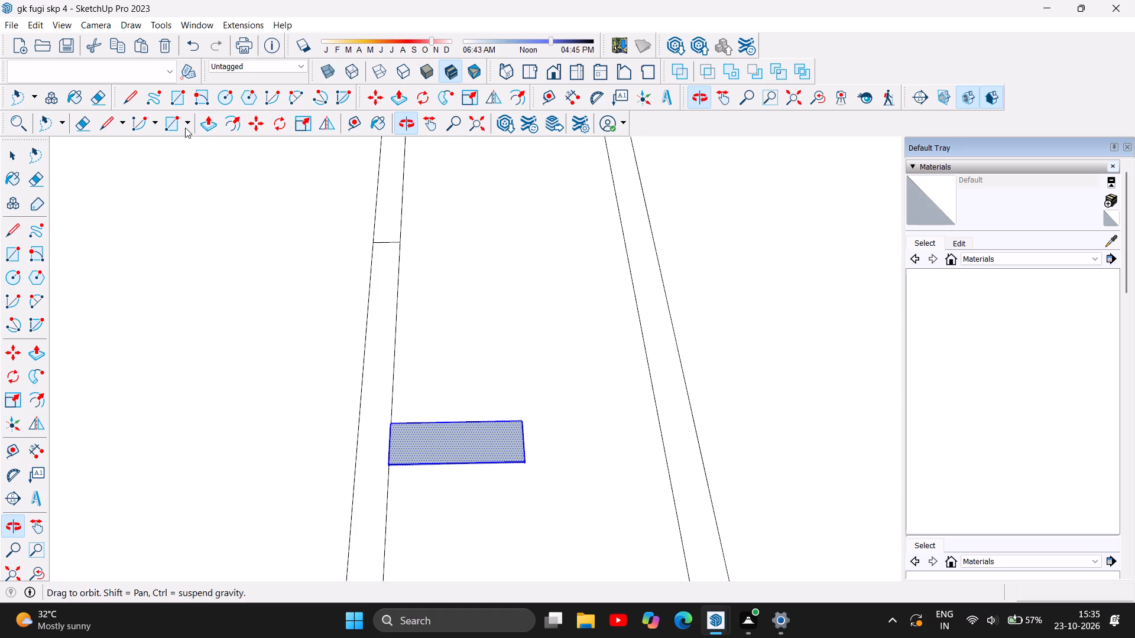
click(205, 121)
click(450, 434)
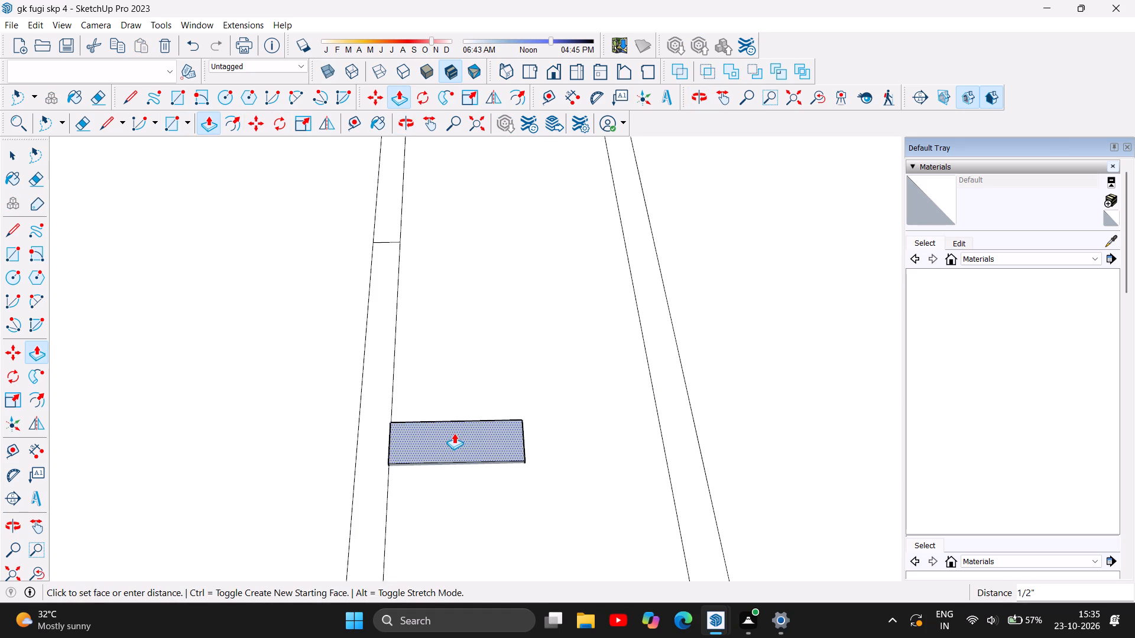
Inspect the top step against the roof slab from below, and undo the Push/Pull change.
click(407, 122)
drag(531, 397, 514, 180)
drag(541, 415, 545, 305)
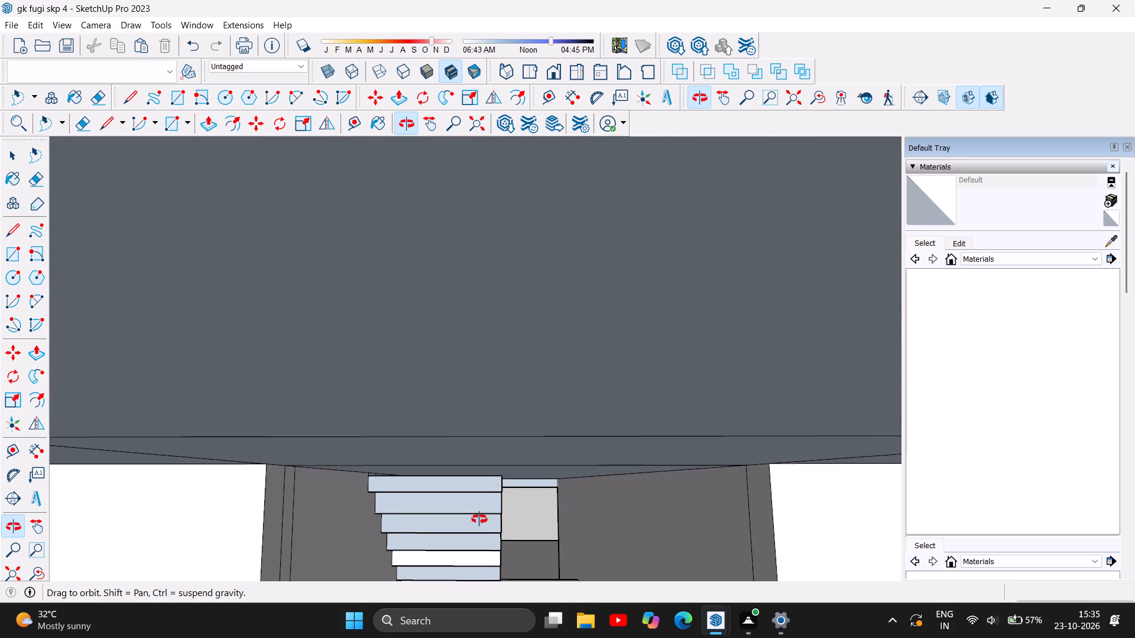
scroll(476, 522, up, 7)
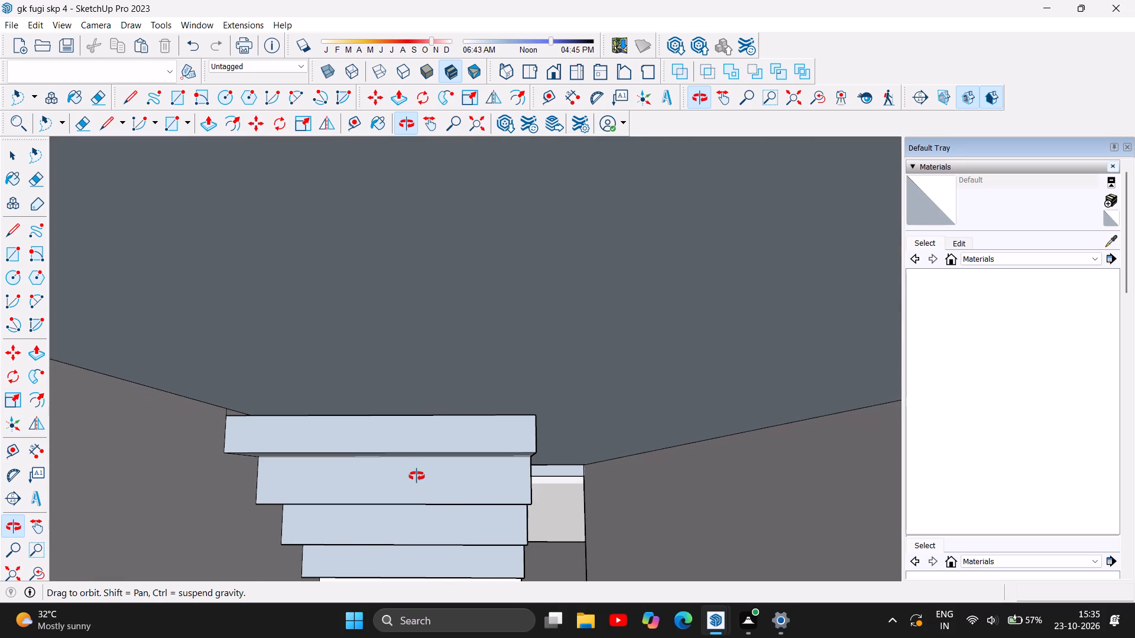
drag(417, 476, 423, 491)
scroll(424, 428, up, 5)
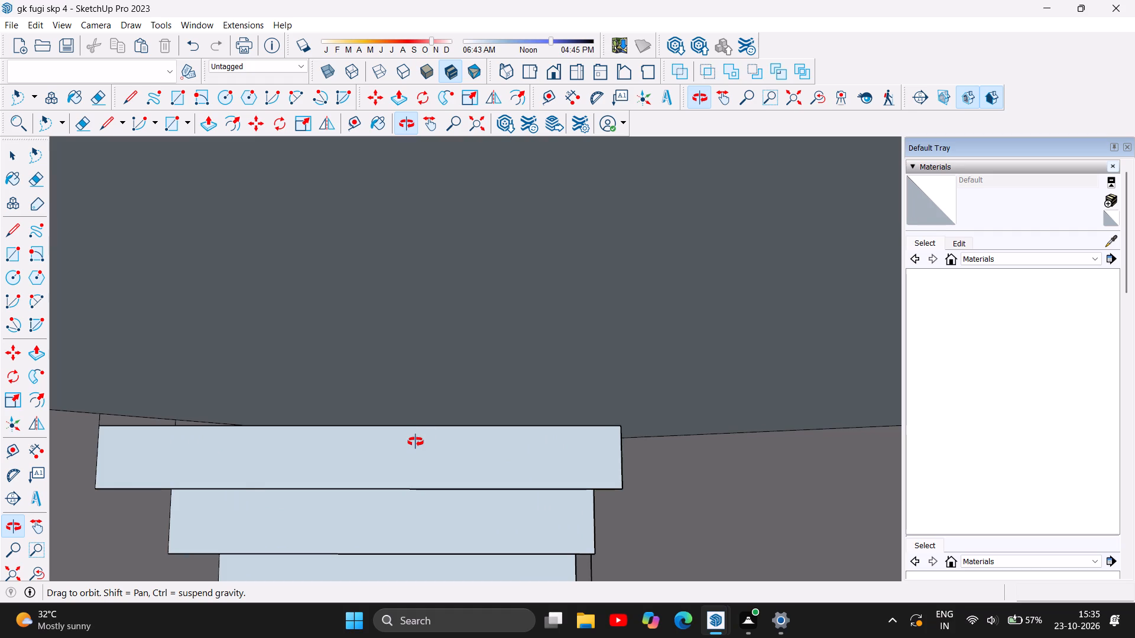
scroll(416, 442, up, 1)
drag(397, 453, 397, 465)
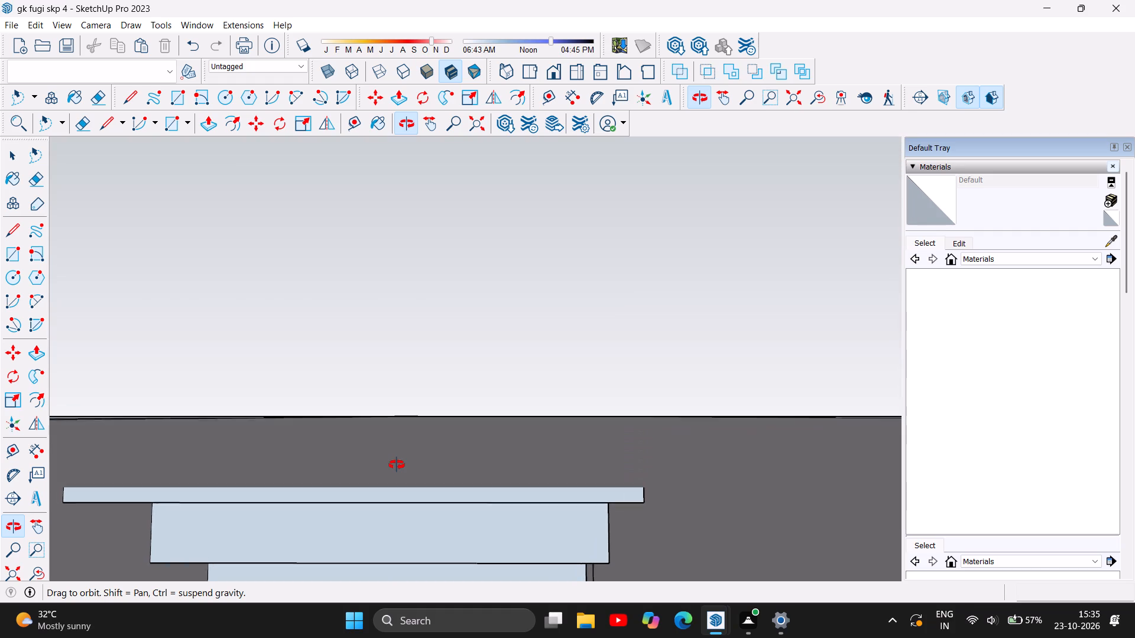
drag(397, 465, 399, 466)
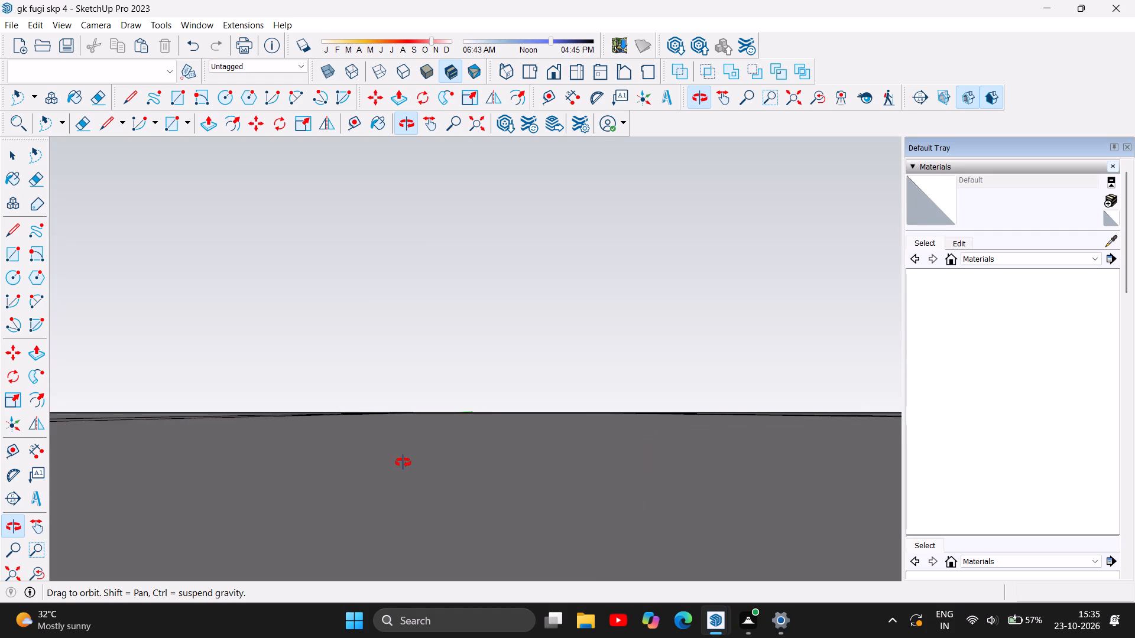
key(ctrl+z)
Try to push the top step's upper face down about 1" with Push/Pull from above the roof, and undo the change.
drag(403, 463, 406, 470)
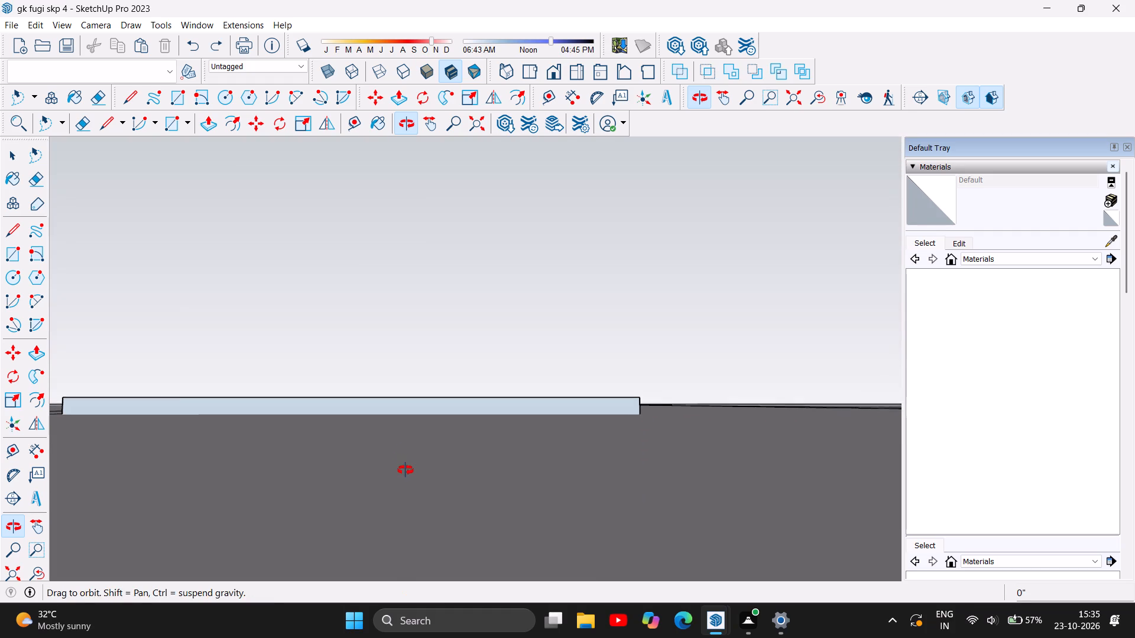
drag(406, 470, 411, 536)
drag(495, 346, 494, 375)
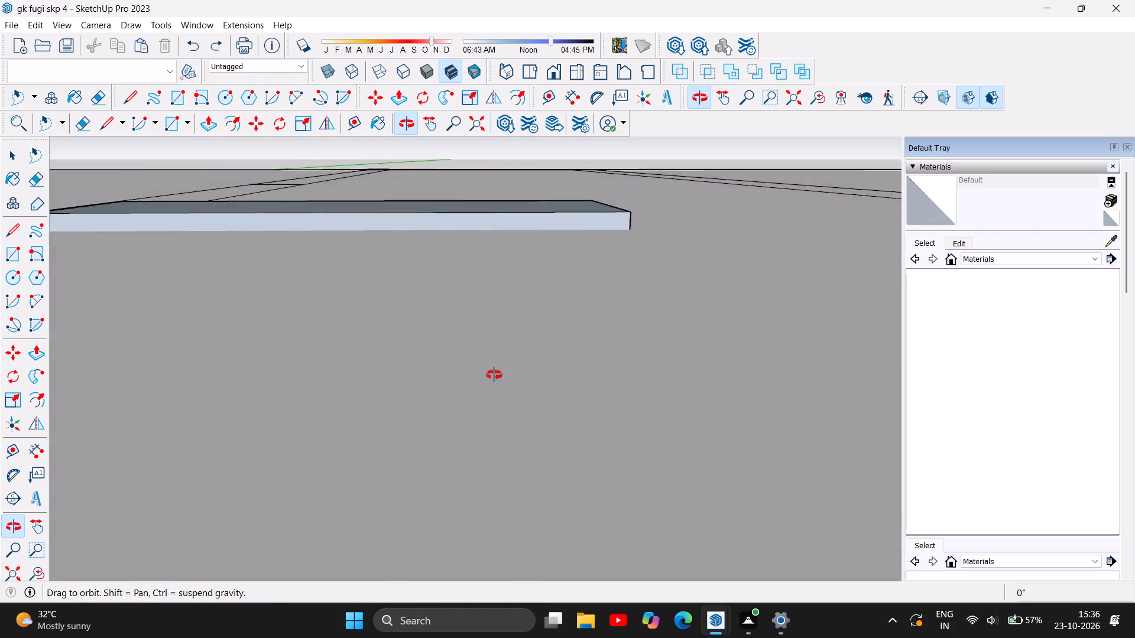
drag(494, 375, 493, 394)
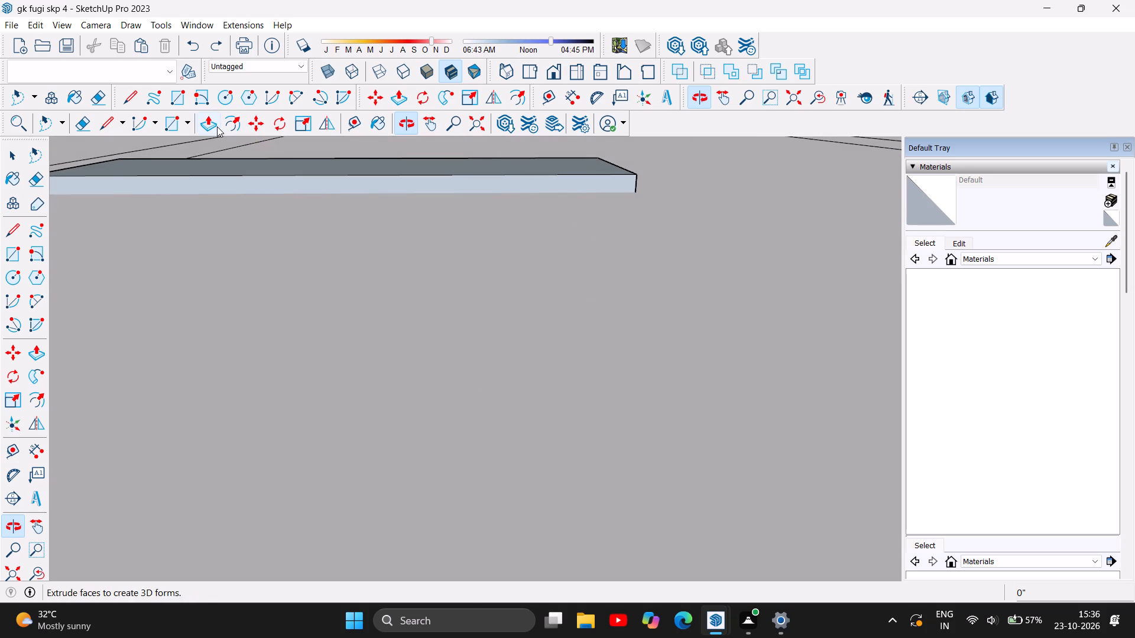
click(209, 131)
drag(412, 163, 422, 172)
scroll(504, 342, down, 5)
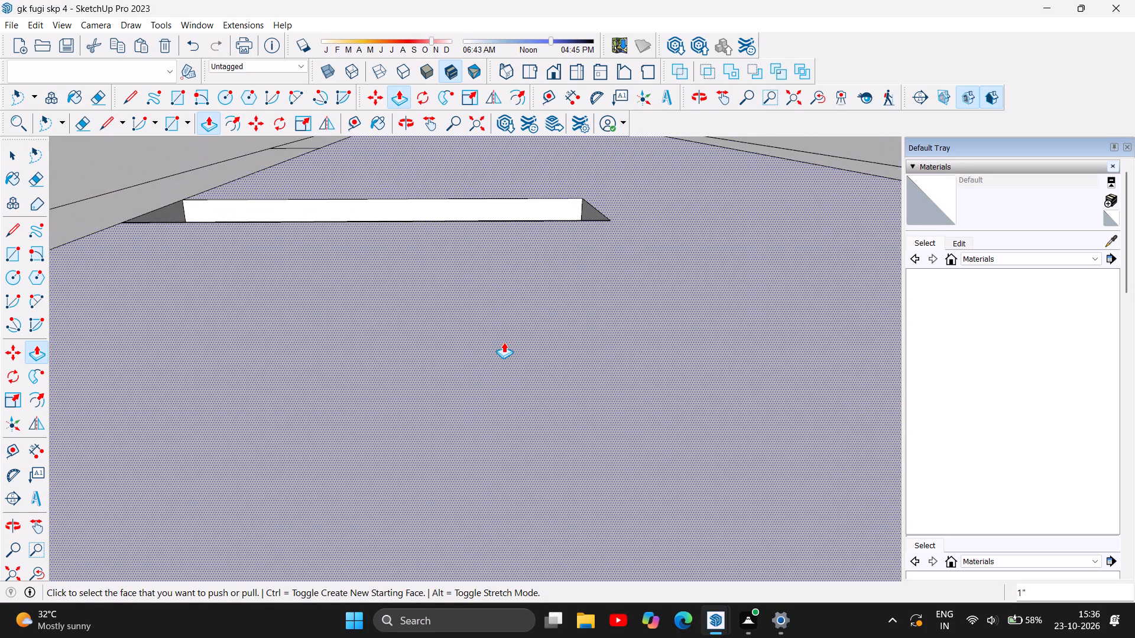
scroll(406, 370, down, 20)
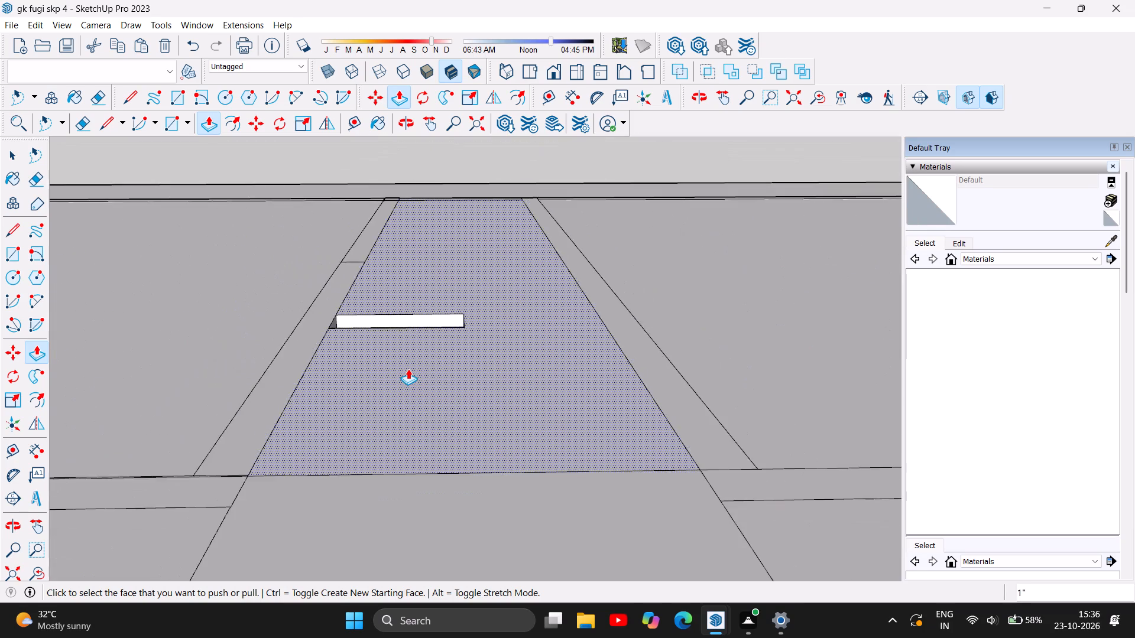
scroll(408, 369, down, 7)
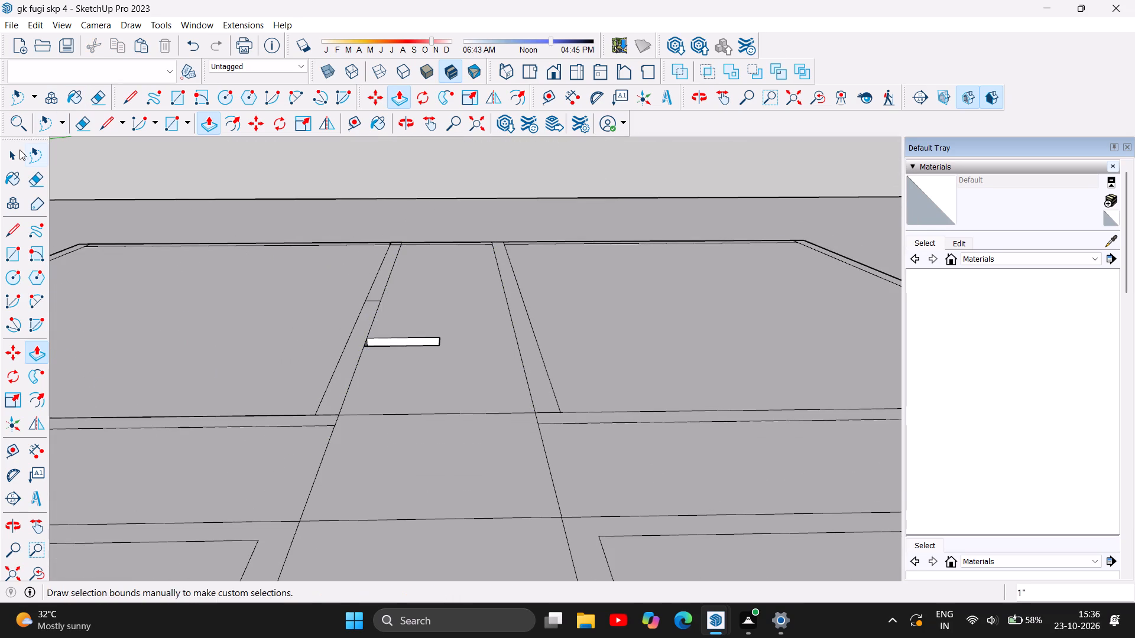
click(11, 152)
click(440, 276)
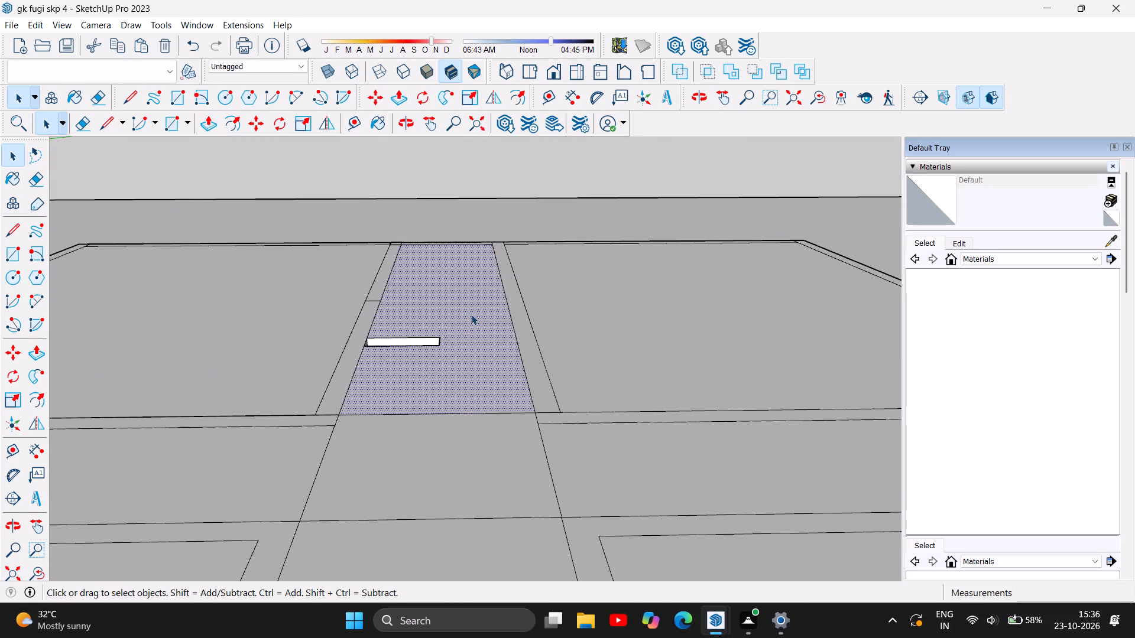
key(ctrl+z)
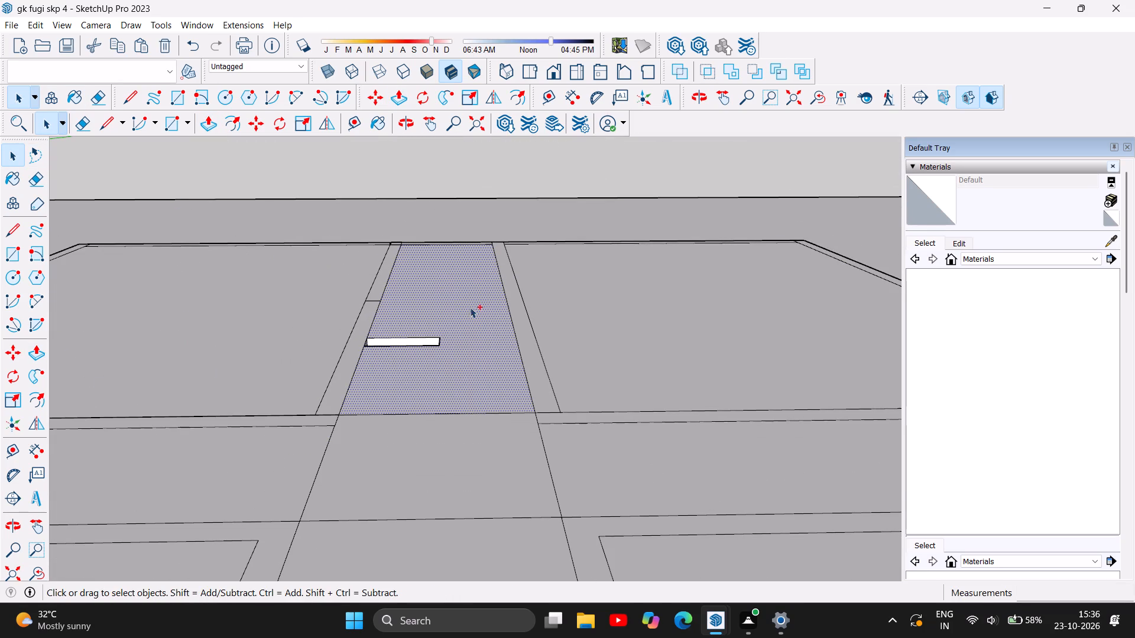
Delete the roof slab face over the stairwell, between the two corridor walls around the top step.
click(463, 313)
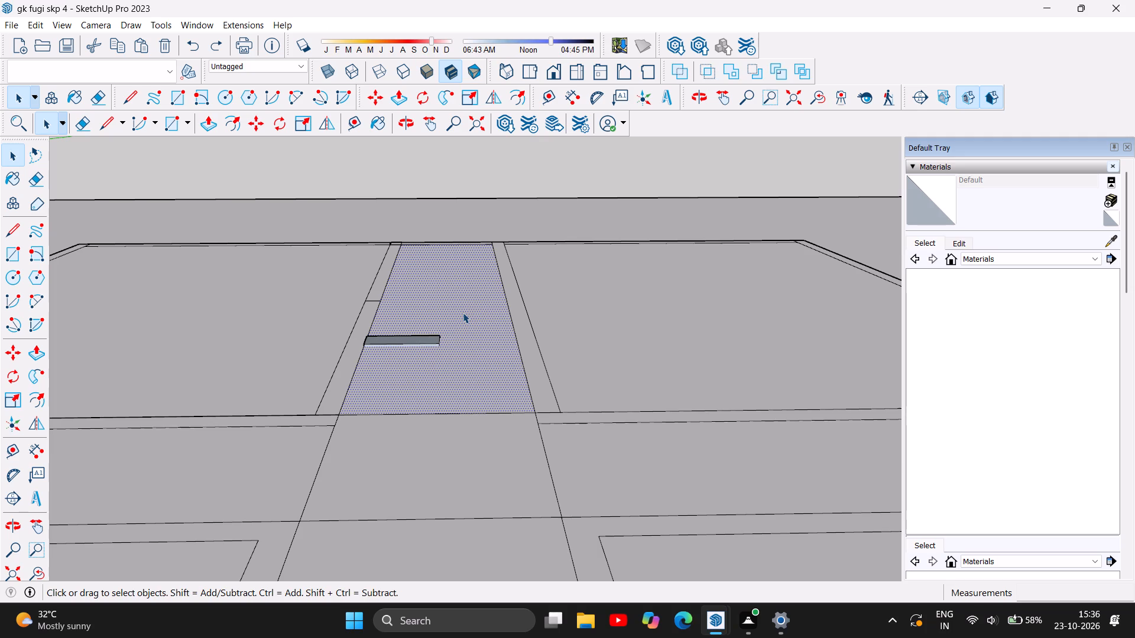
key(Delete)
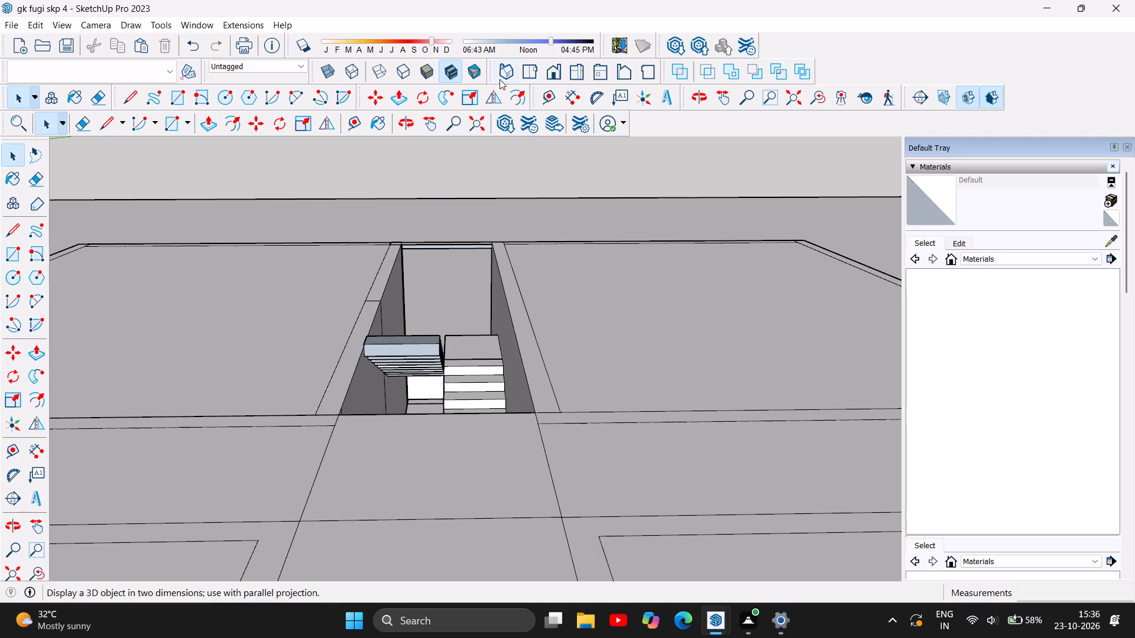
Examine the stairwell opening and the second flight from above the roof and from the rear of the building.
click(410, 124)
drag(588, 307, 514, 308)
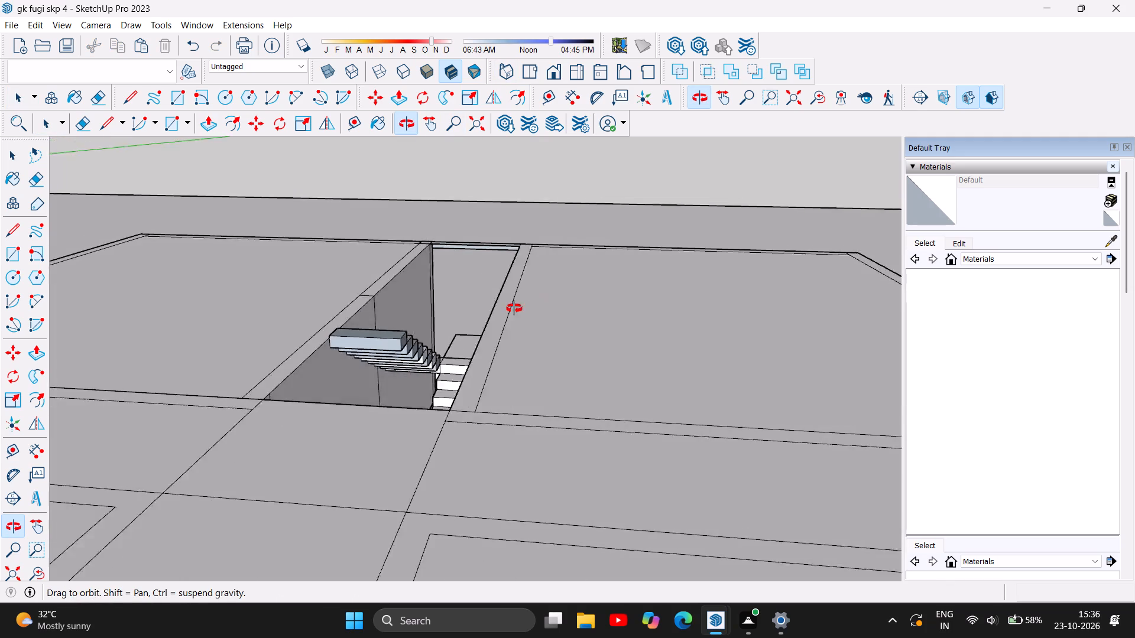
drag(514, 308, 222, 353)
drag(592, 320, 277, 304)
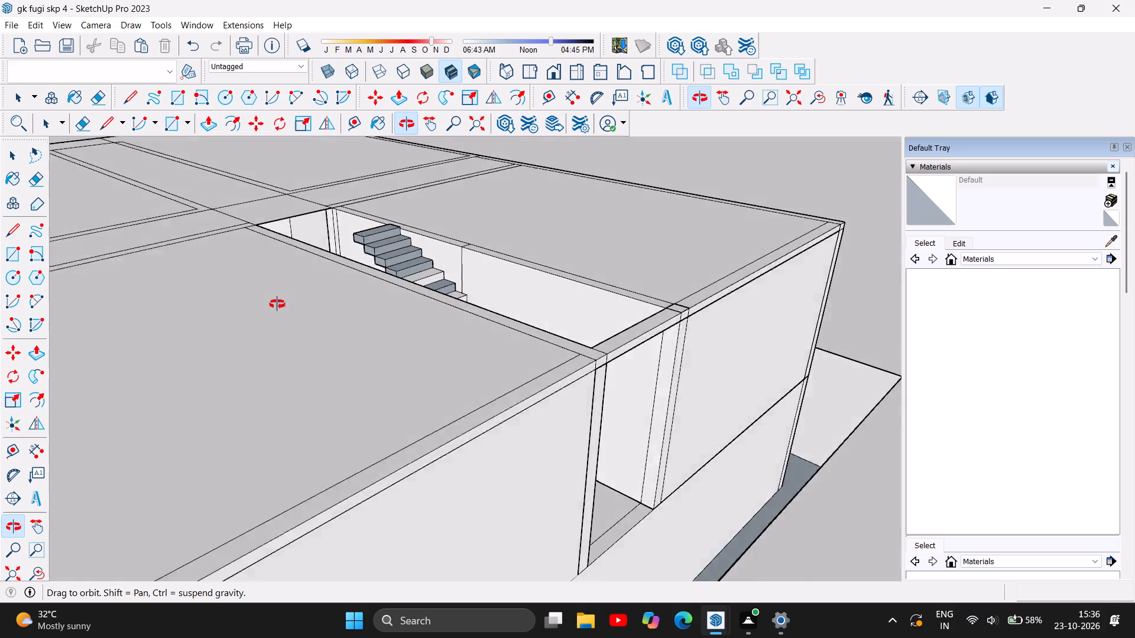
drag(277, 304, 240, 296)
drag(716, 330, 563, 313)
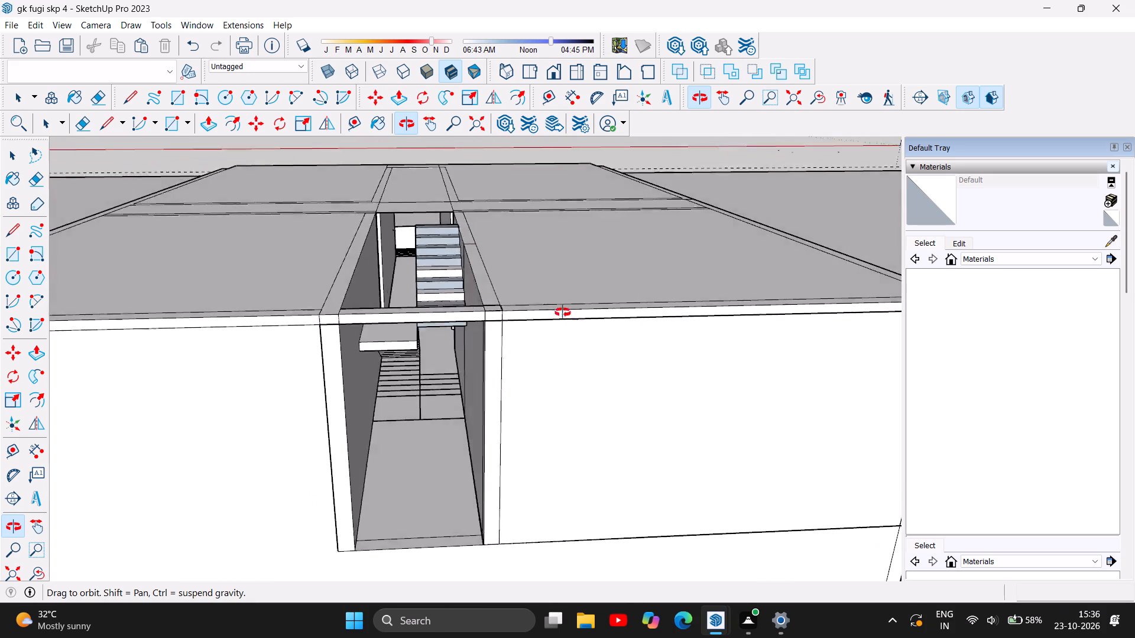
Examine the stairwell, the mid landing and the second flight from above the roof and from the corridor's open end.
drag(563, 313, 545, 503)
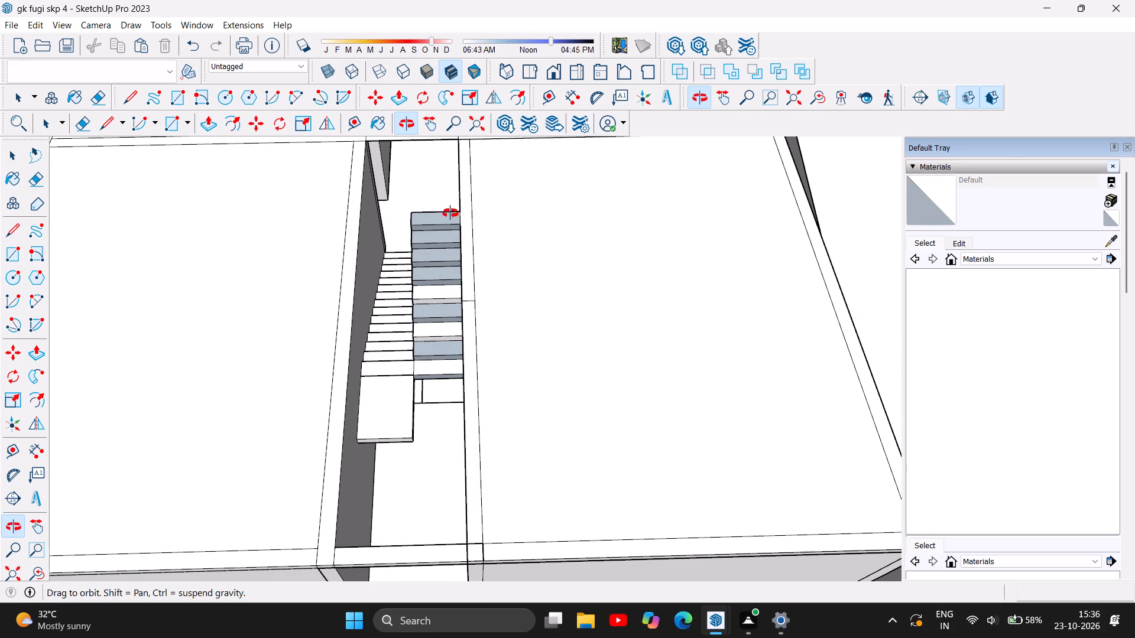
scroll(450, 213, up, 5)
drag(434, 369, 460, 222)
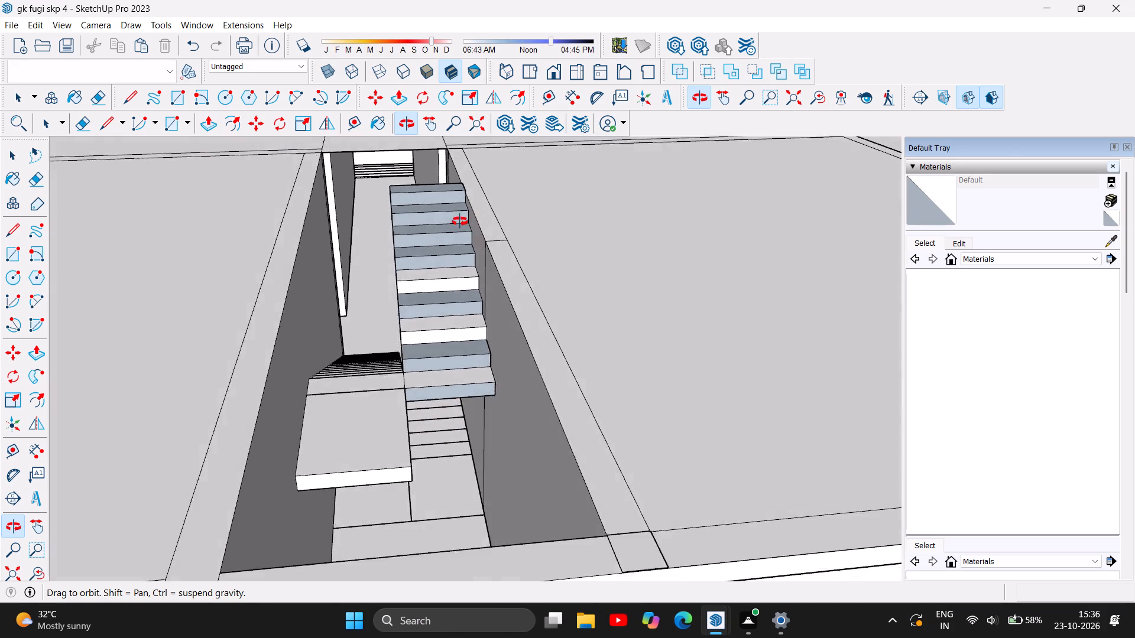
drag(460, 222, 457, 220)
drag(450, 279, 498, 216)
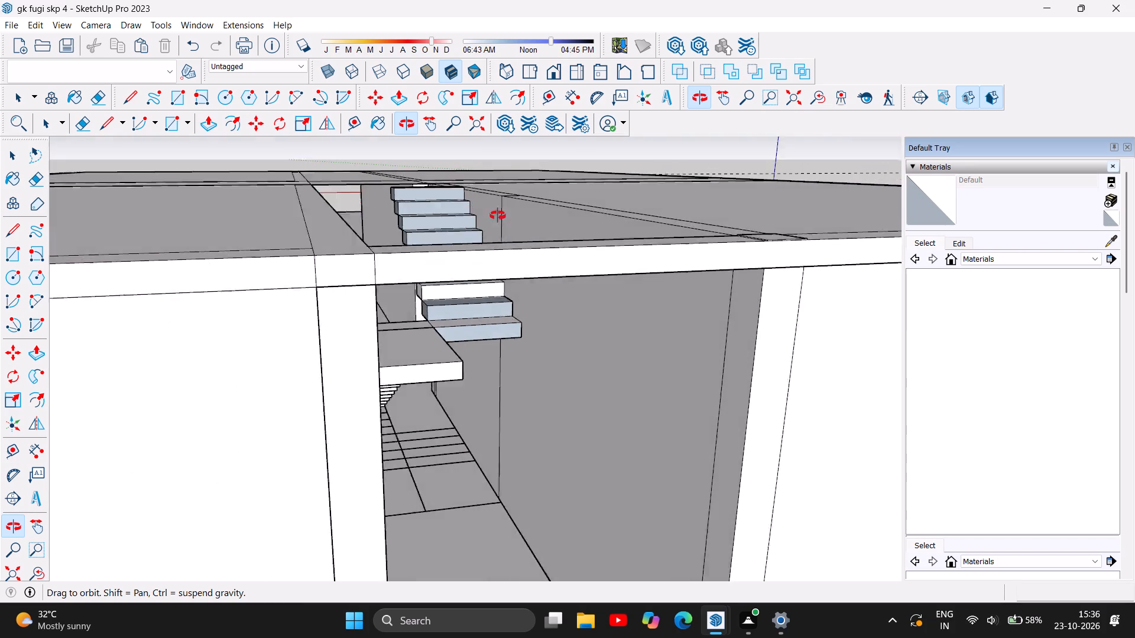
drag(498, 216, 440, 309)
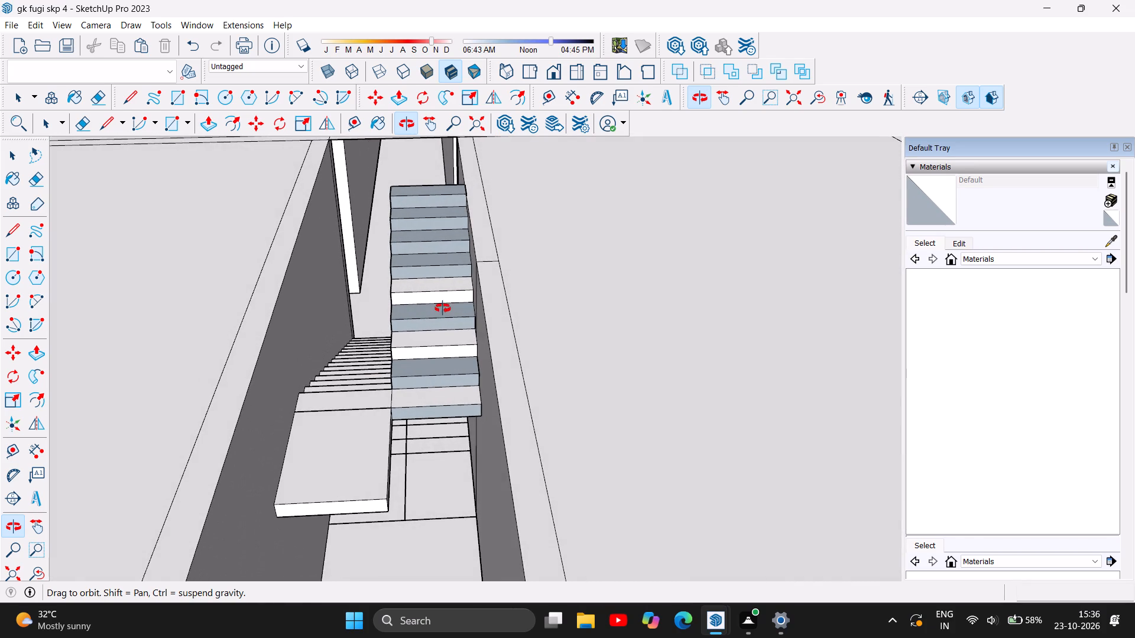
drag(413, 294, 436, 138)
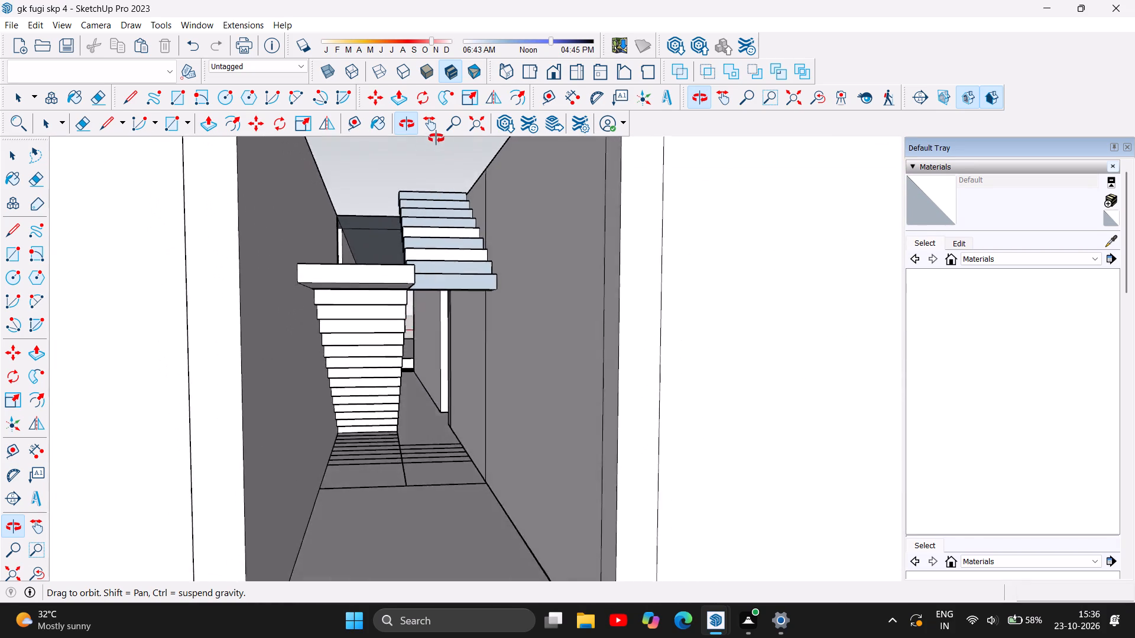
drag(436, 138, 436, 145)
scroll(447, 311, up, 2)
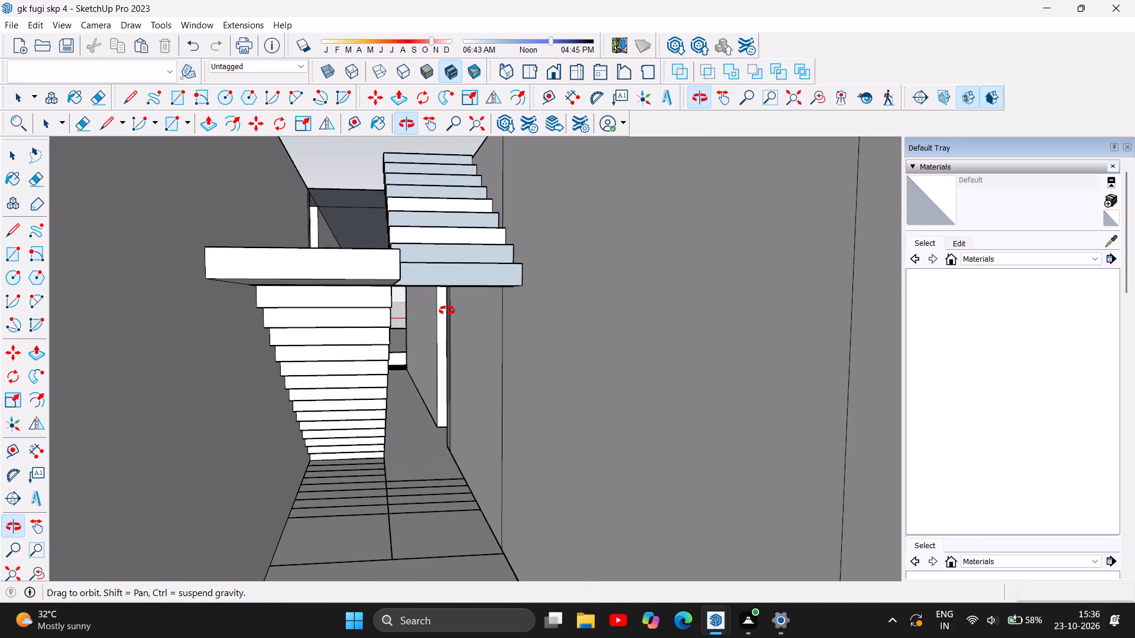
scroll(447, 311, down, 4)
drag(498, 367, 464, 367)
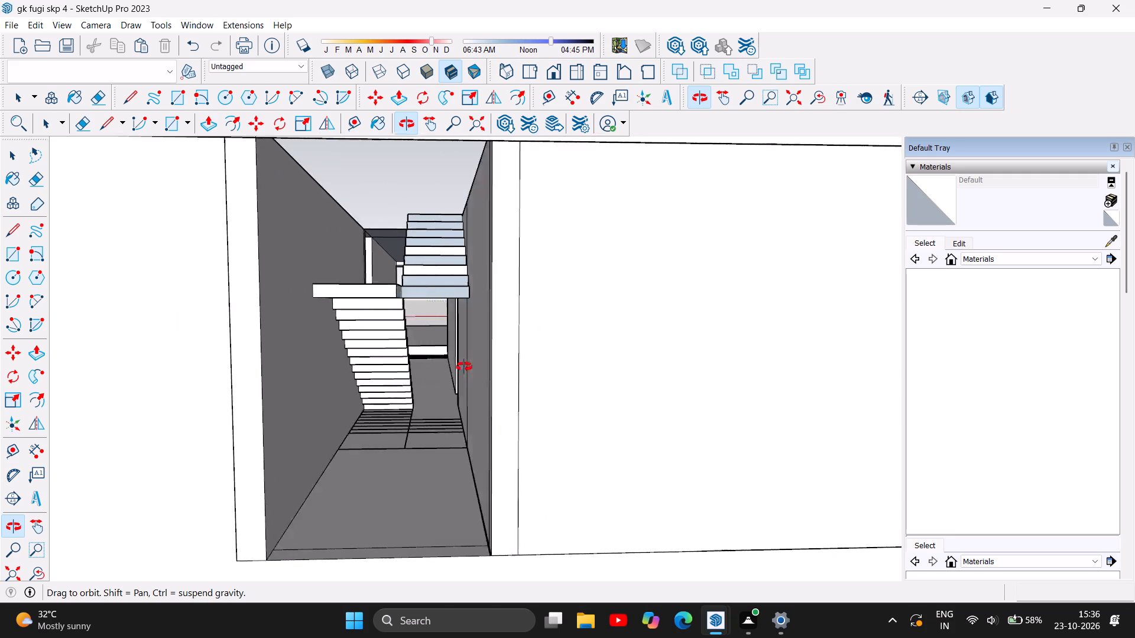
drag(464, 367, 461, 380)
drag(314, 384, 329, 384)
drag(378, 319, 378, 363)
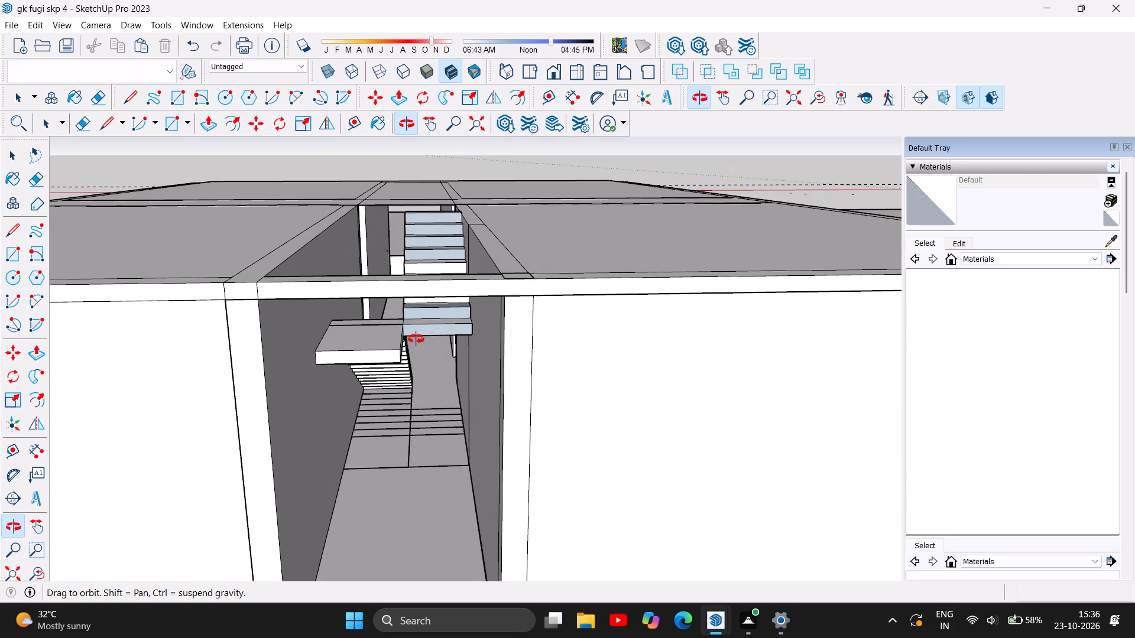
Push/Pull the front face of the second flight's lowest step outward 4' to extend the mid landing.
scroll(416, 329, up, 11)
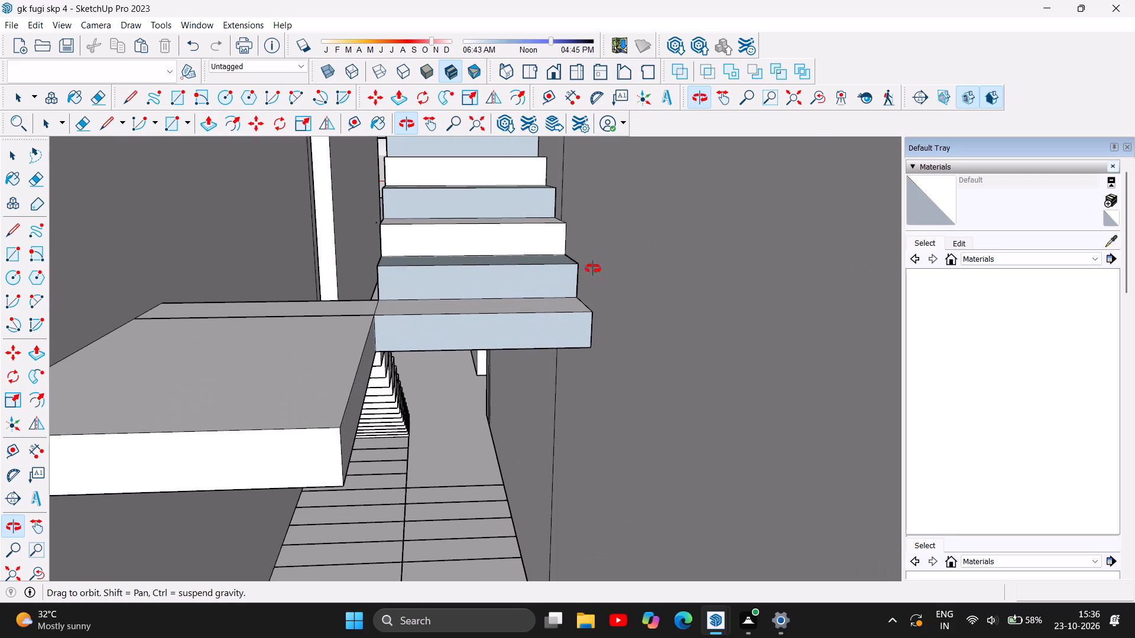
click(210, 124)
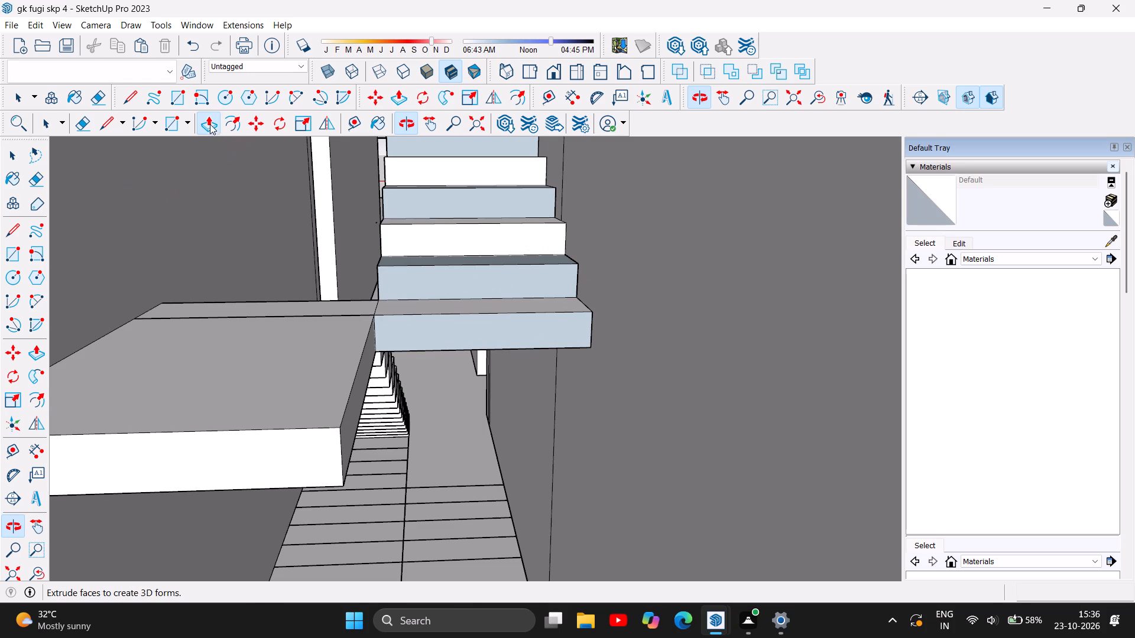
click(454, 324)
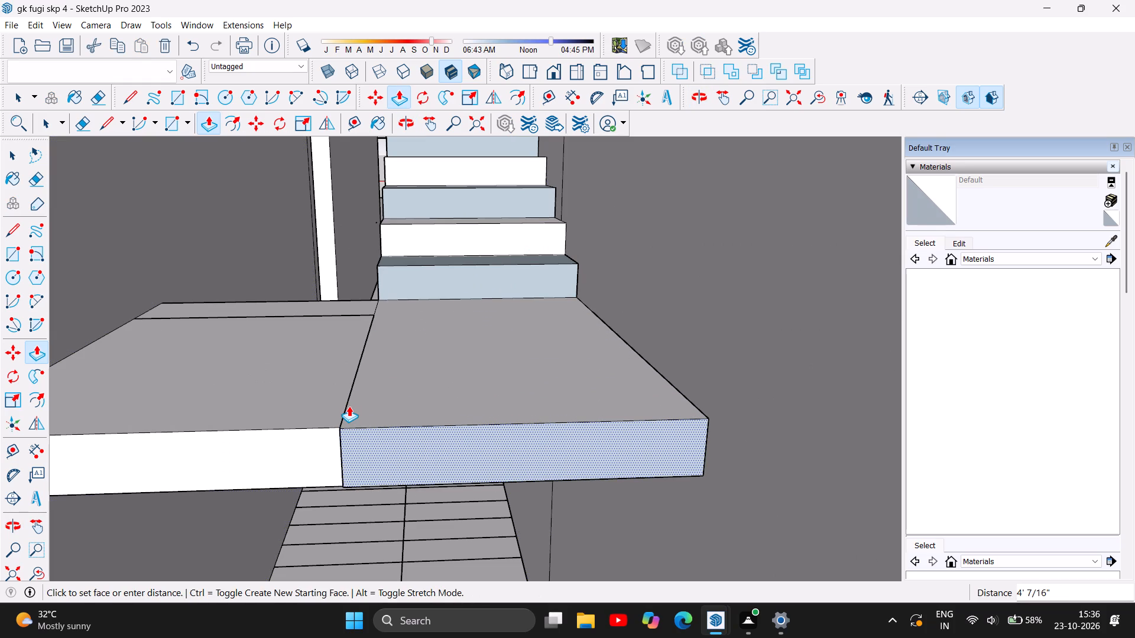
text(4')
key(Return)
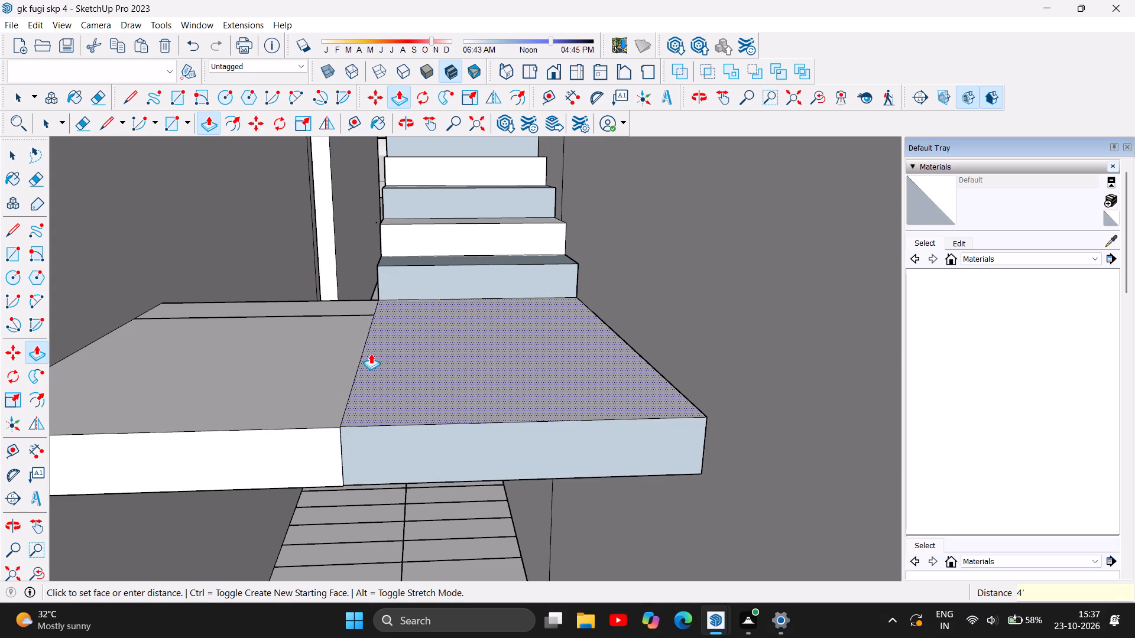
Push the top step's upper face down 1" with Push/Pull.
scroll(501, 362, down, 4)
scroll(536, 398, down, 1)
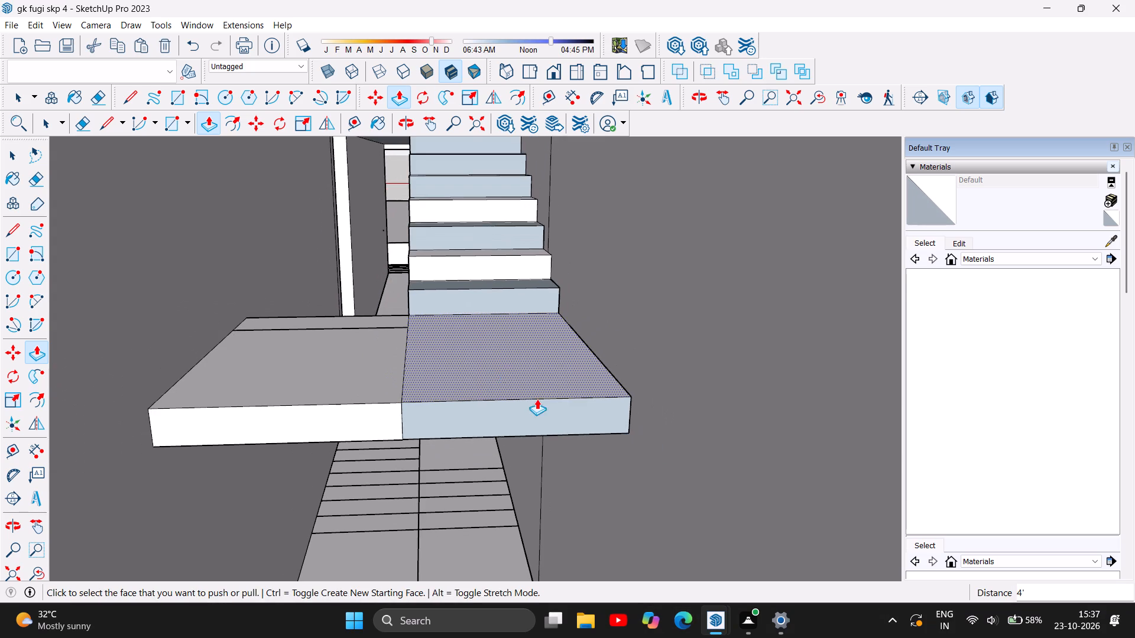
scroll(537, 399, down, 3)
scroll(539, 398, up, 5)
scroll(537, 393, down, 6)
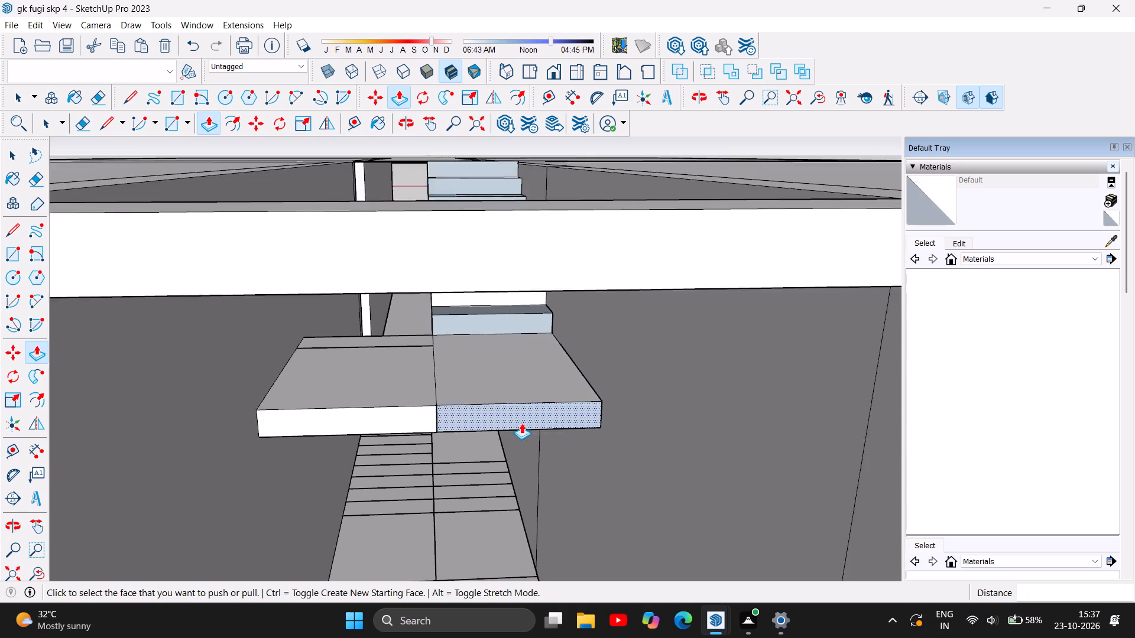
scroll(496, 446, down, 6)
scroll(500, 275, up, 5)
scroll(498, 325, up, 8)
scroll(567, 374, up, 15)
scroll(415, 403, up, 3)
drag(404, 393, 404, 393)
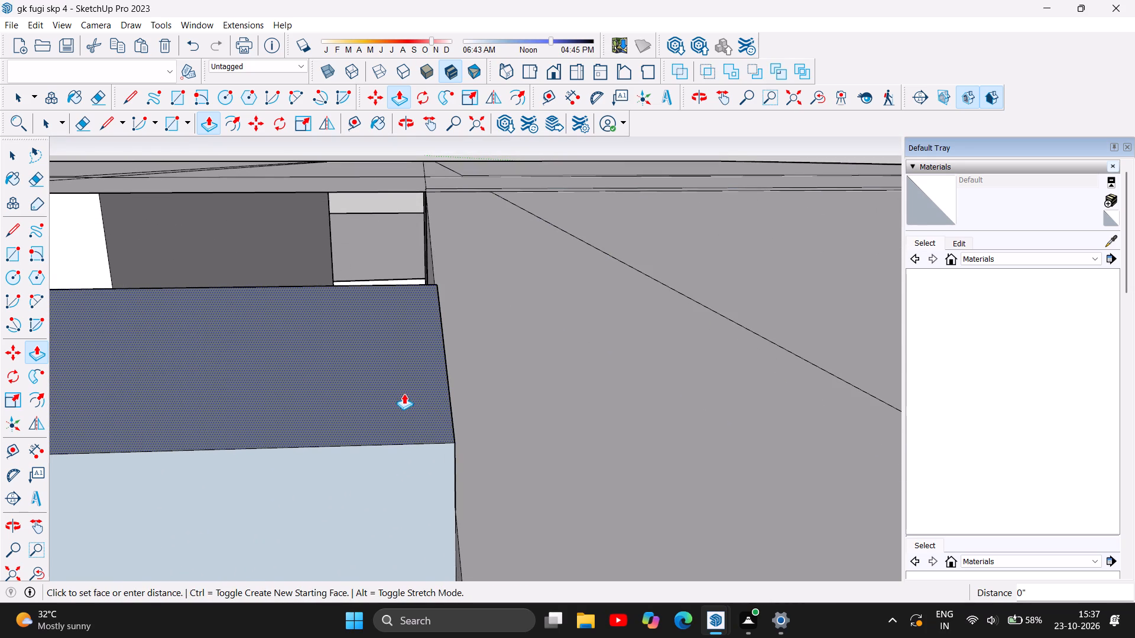
drag(404, 393, 415, 483)
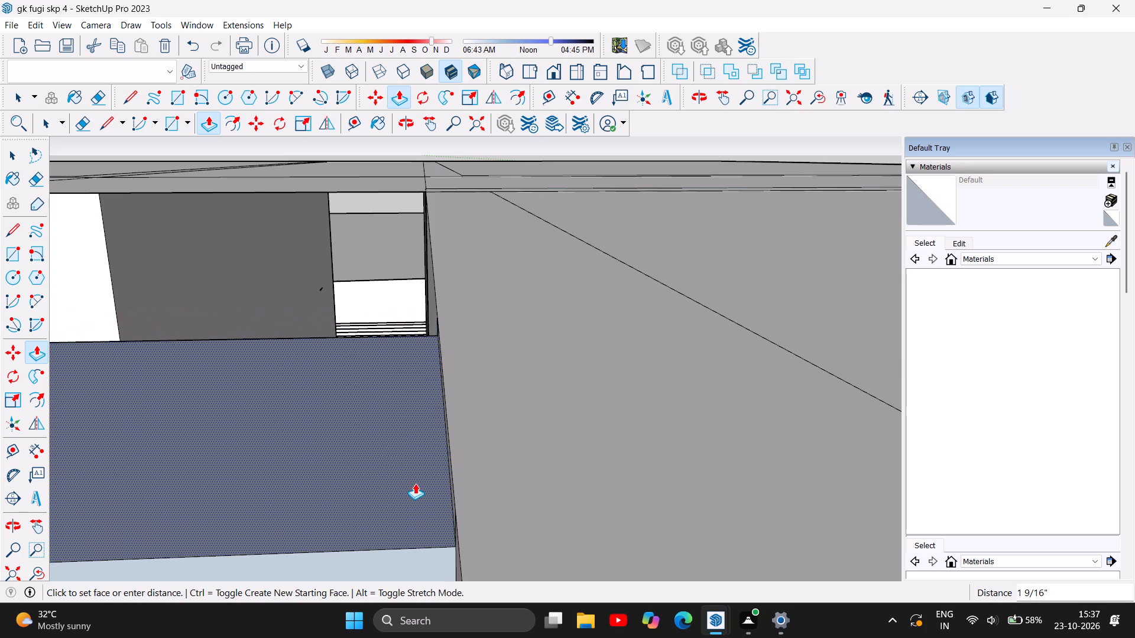
drag(415, 483, 458, 494)
Examine the top steps of the second flight against the roof slab level.
scroll(352, 208, down, 4)
scroll(457, 269, down, 1)
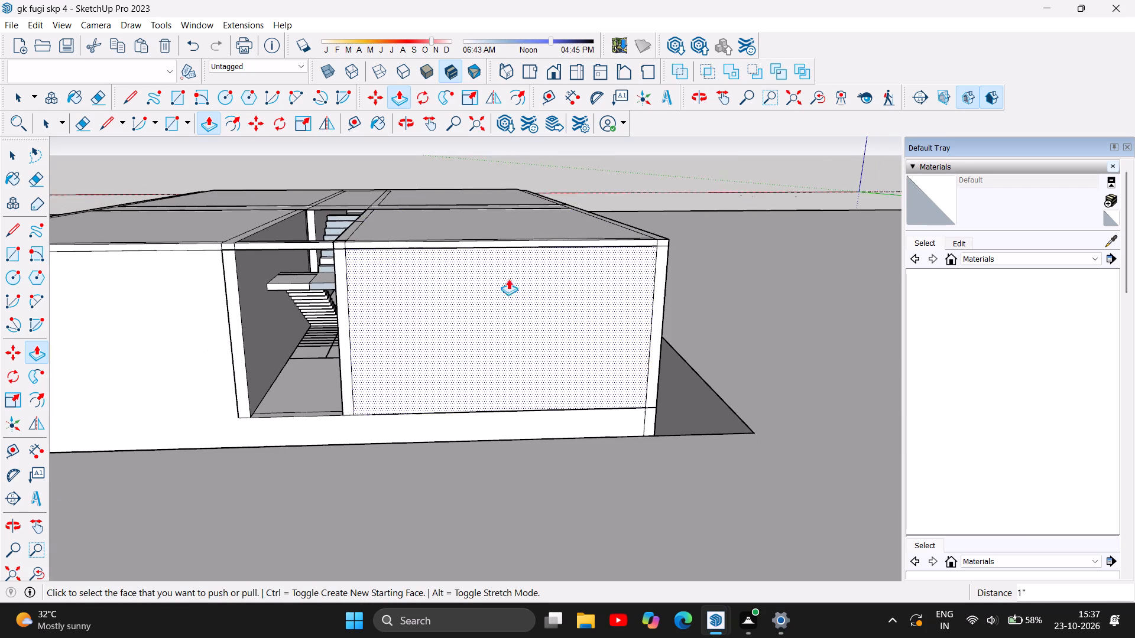
scroll(578, 304, down, 2)
scroll(355, 262, up, 6)
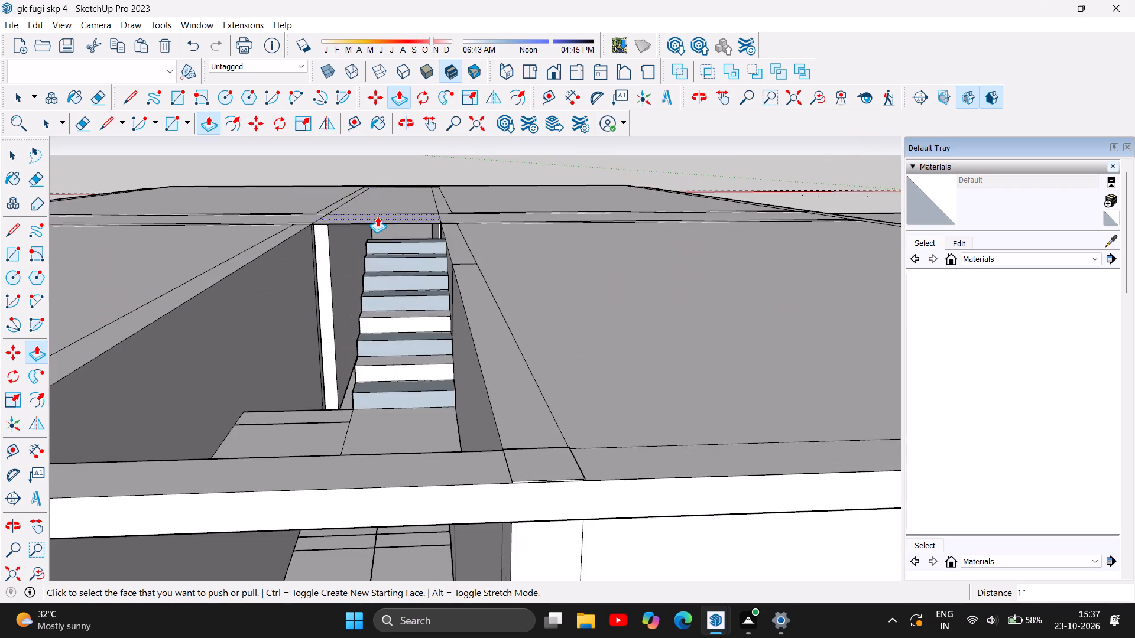
scroll(377, 216, up, 6)
scroll(501, 300, up, 4)
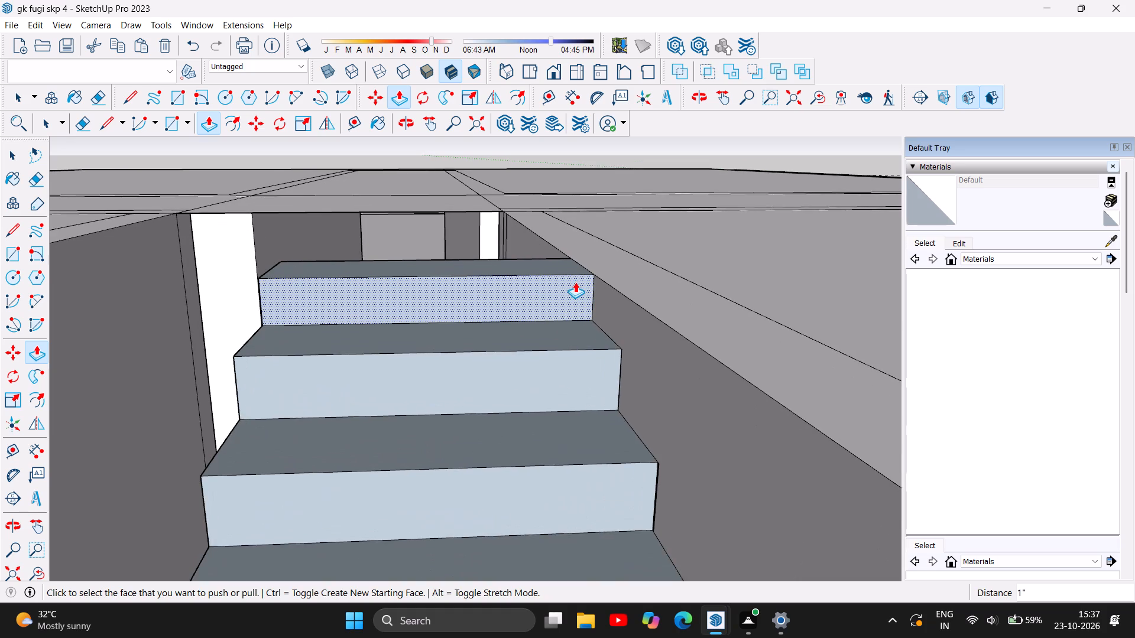
scroll(575, 282, up, 8)
scroll(575, 282, down, 11)
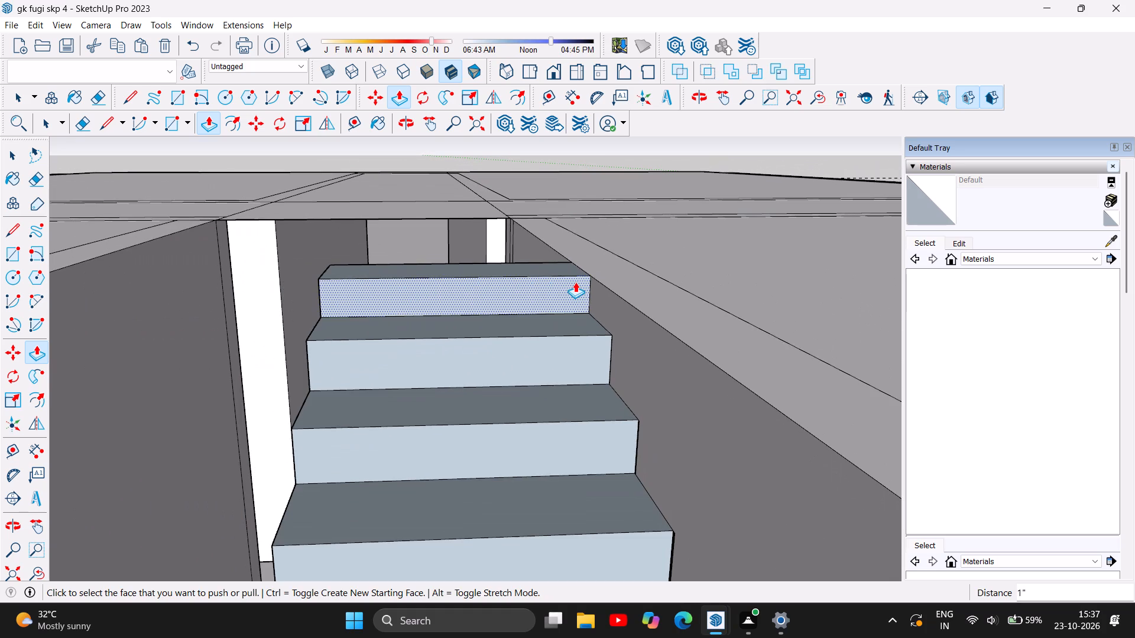
Push/Pull the top step's rear face about 5' 9 15/16" toward the roof slab edge to form an upper landing.
click(412, 121)
drag(294, 245, 397, 304)
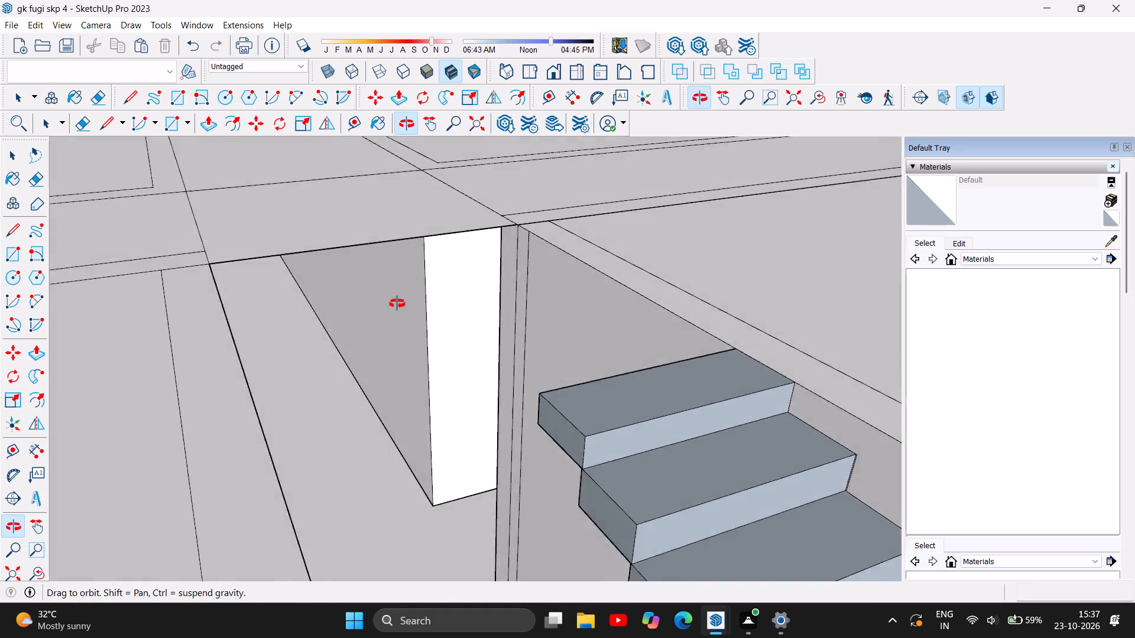
drag(397, 304, 722, 355)
scroll(458, 338, down, 9)
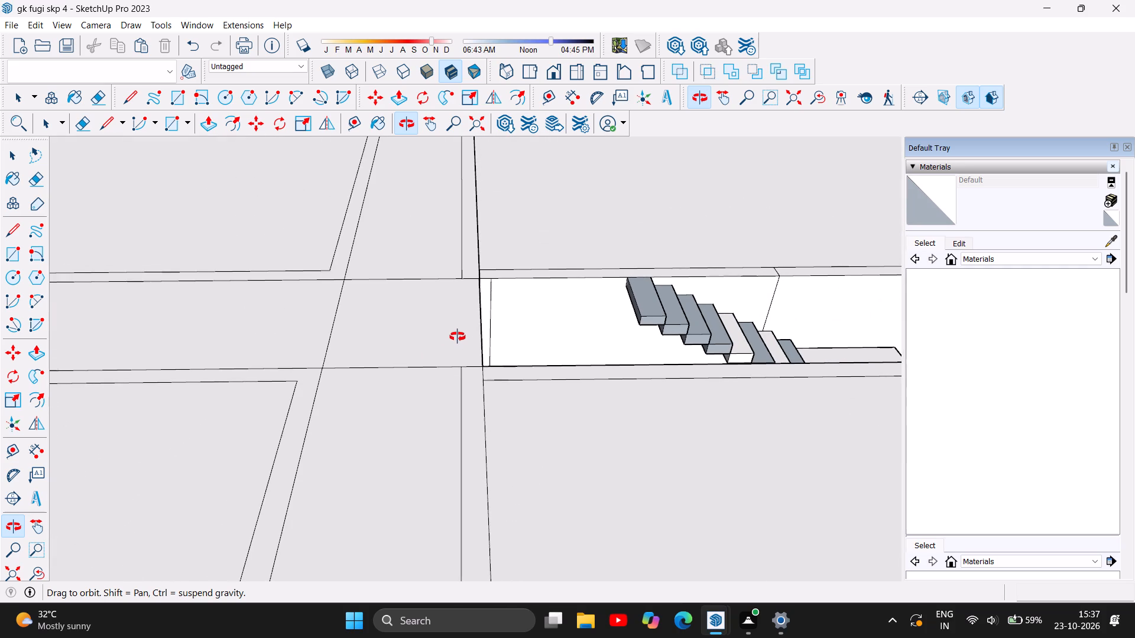
drag(563, 335, 534, 340)
scroll(580, 331, up, 4)
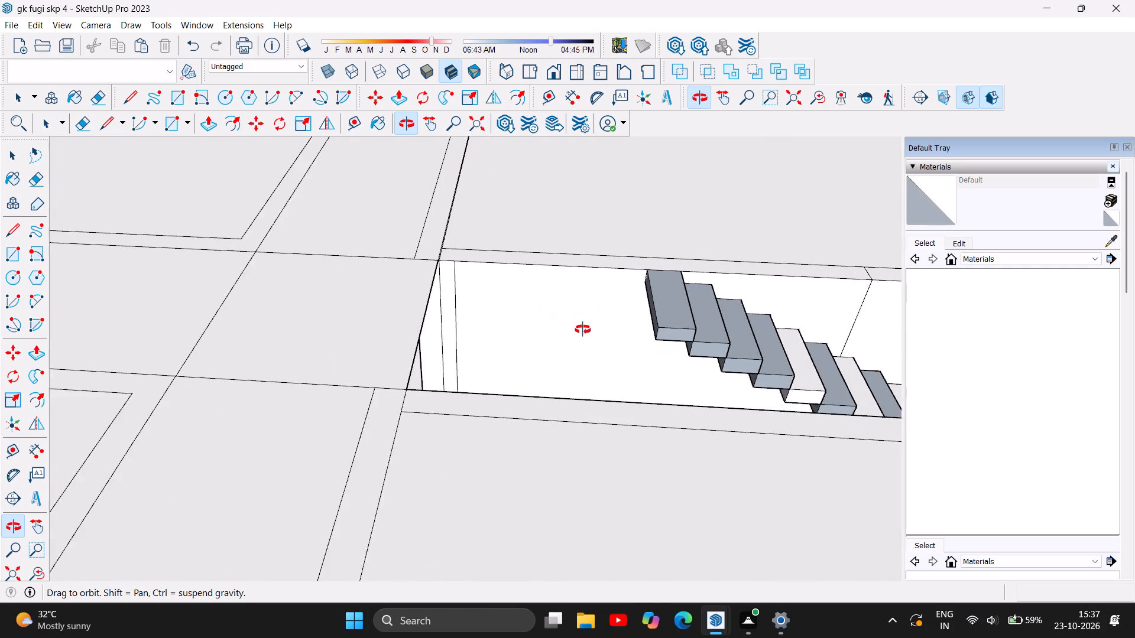
scroll(649, 320, up, 8)
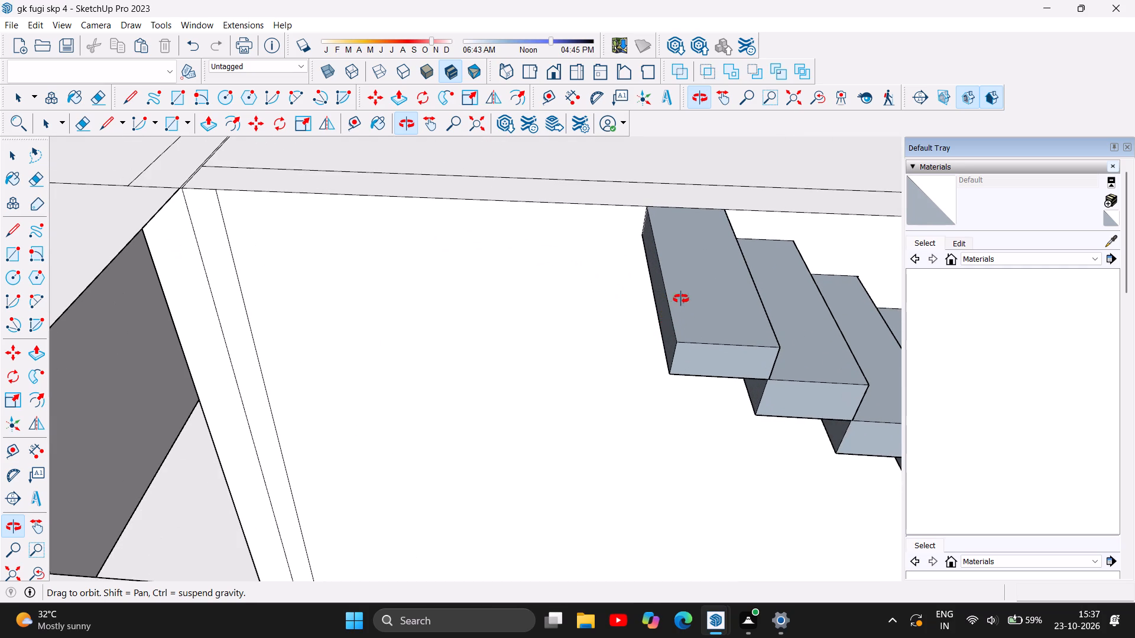
click(207, 126)
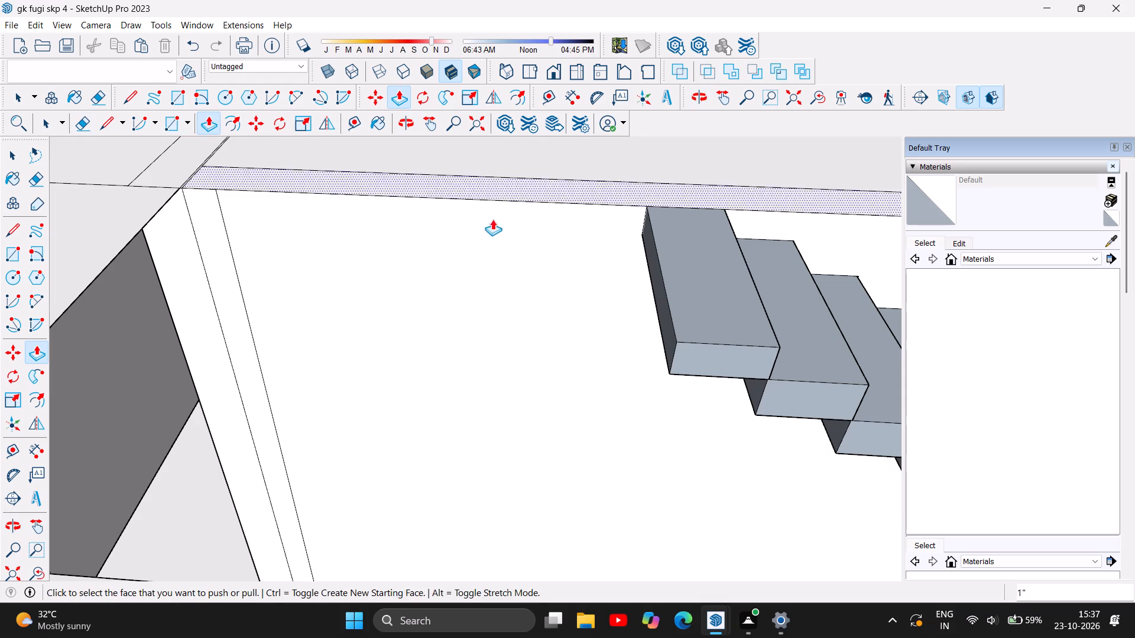
drag(659, 287, 555, 282)
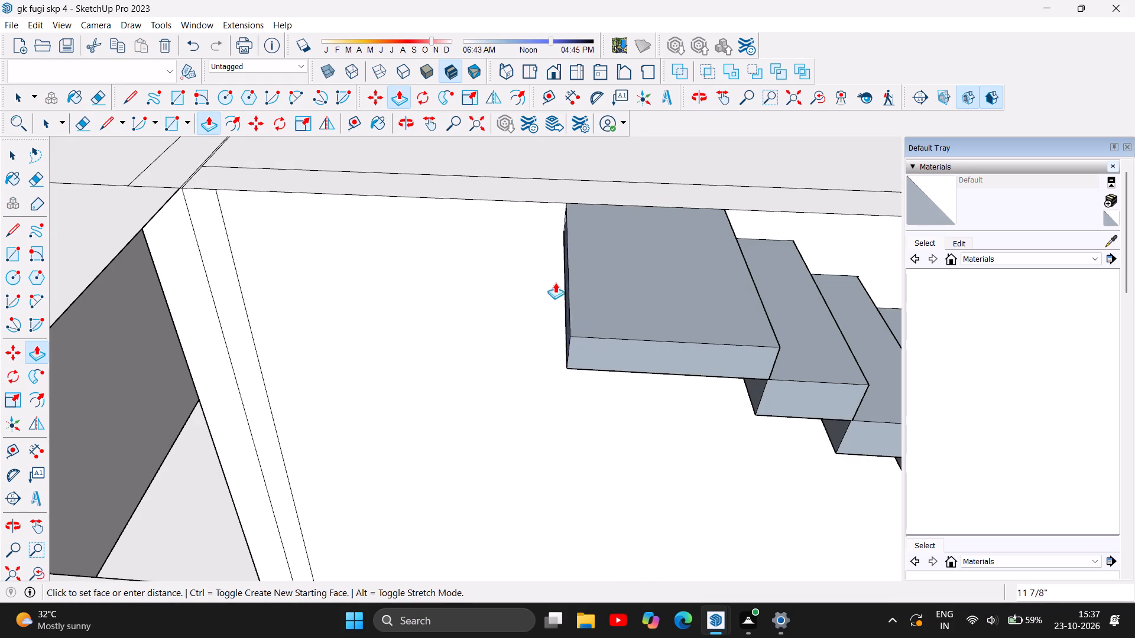
drag(555, 282, 122, 220)
scroll(403, 196, down, 5)
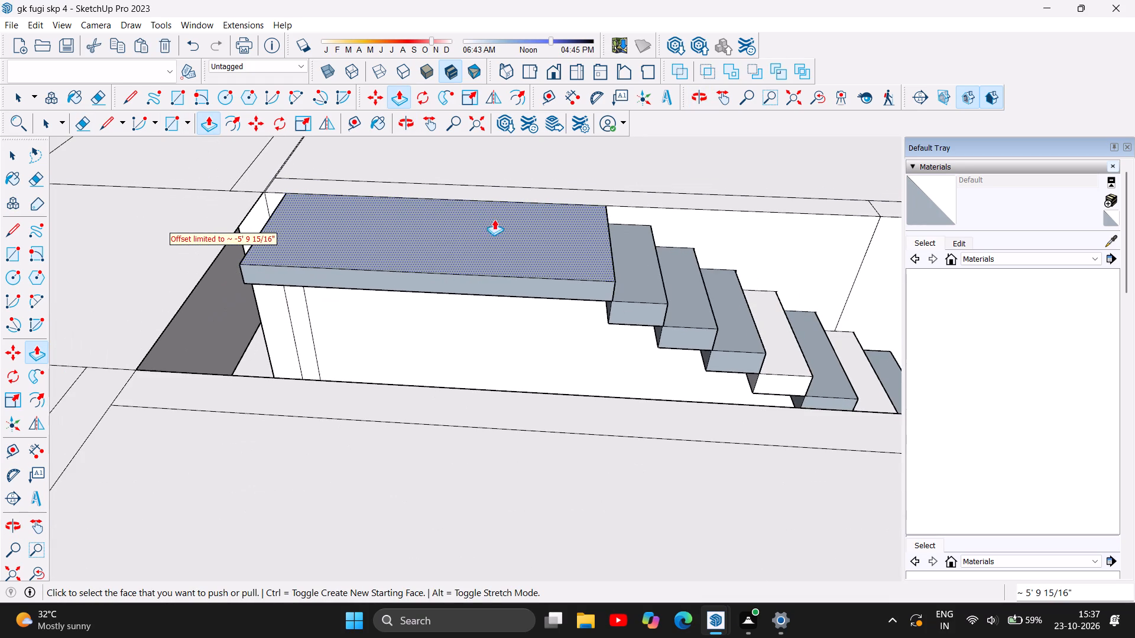
scroll(546, 228, down, 5)
scroll(391, 226, down, 5)
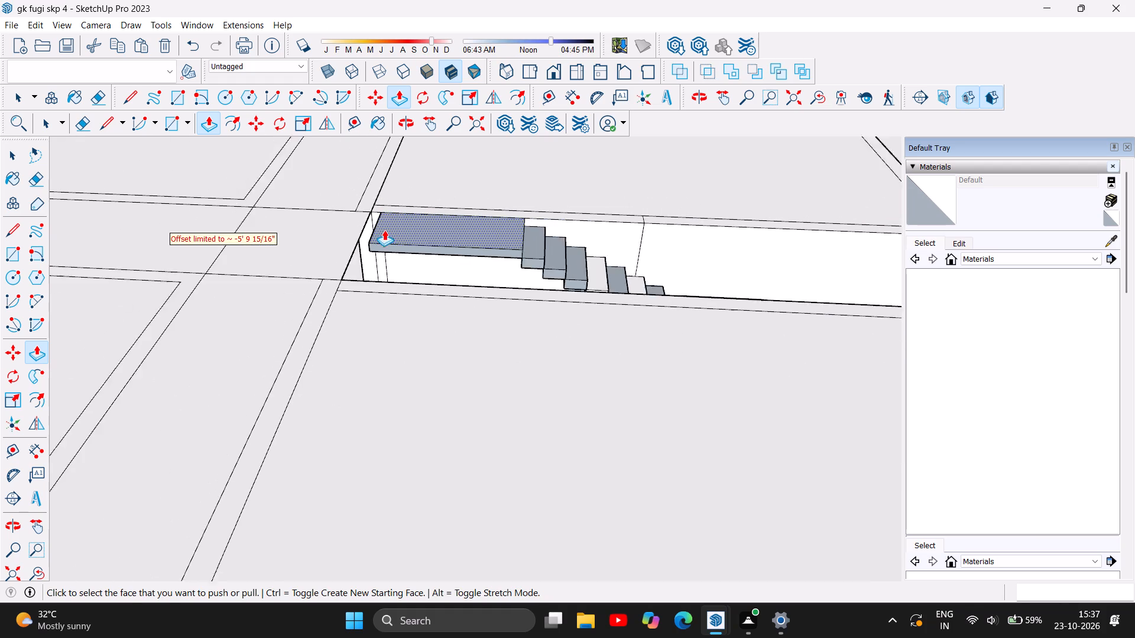
Examine the upper landing and its junction with the roof slab from several sides above the stairwell.
click(414, 126)
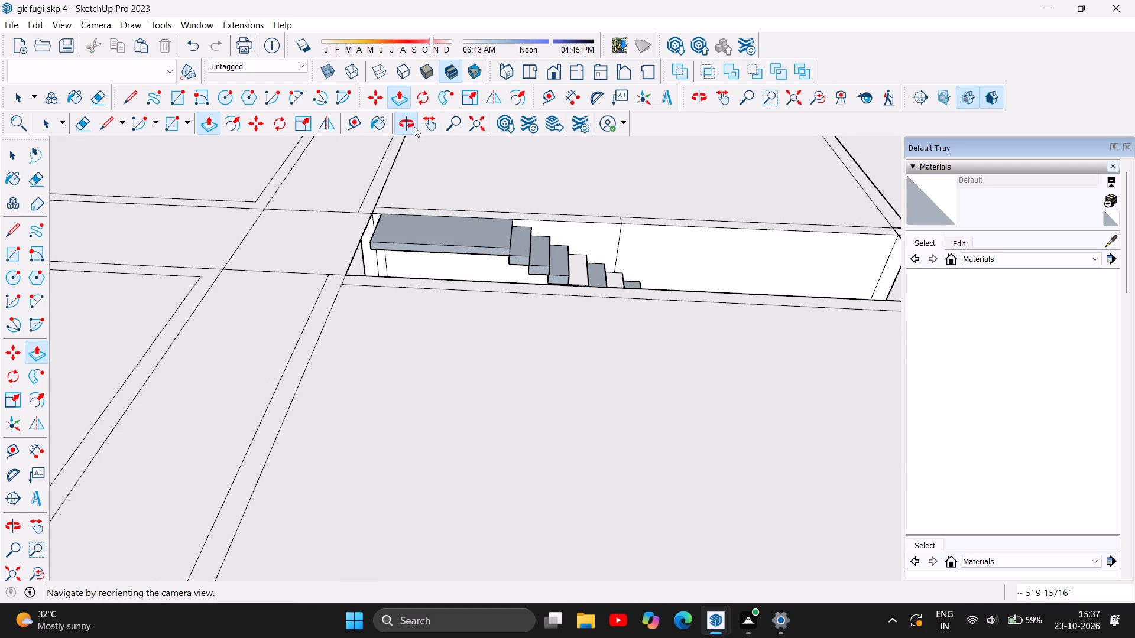
drag(630, 279, 252, 308)
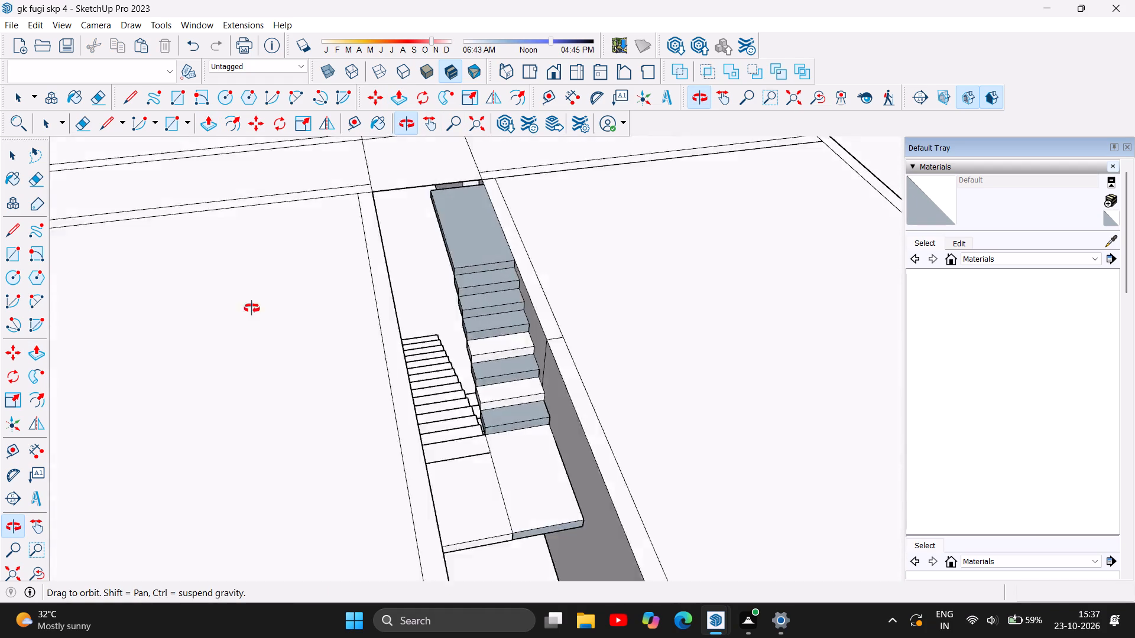
drag(252, 308, 584, 373)
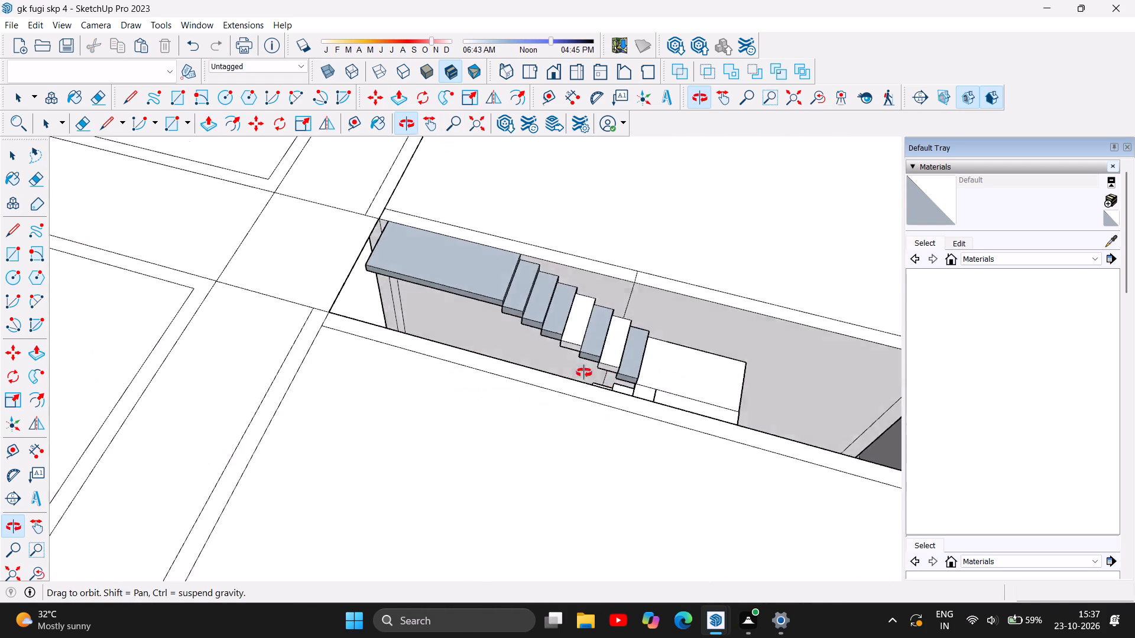
drag(584, 373, 948, 274)
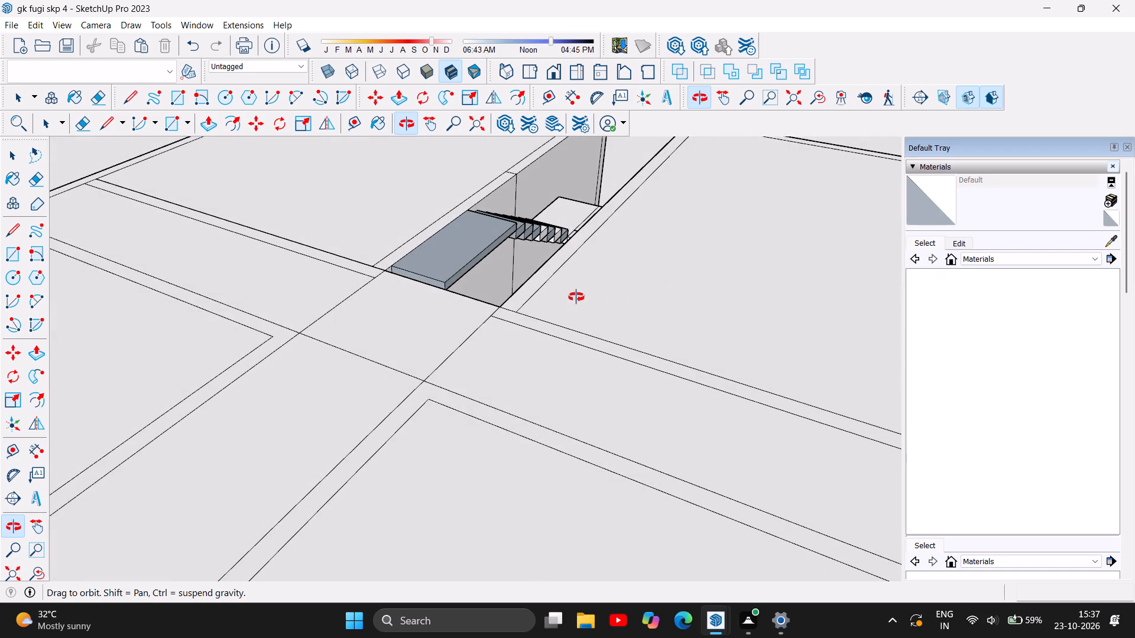
drag(511, 278, 630, 415)
drag(518, 325, 636, 317)
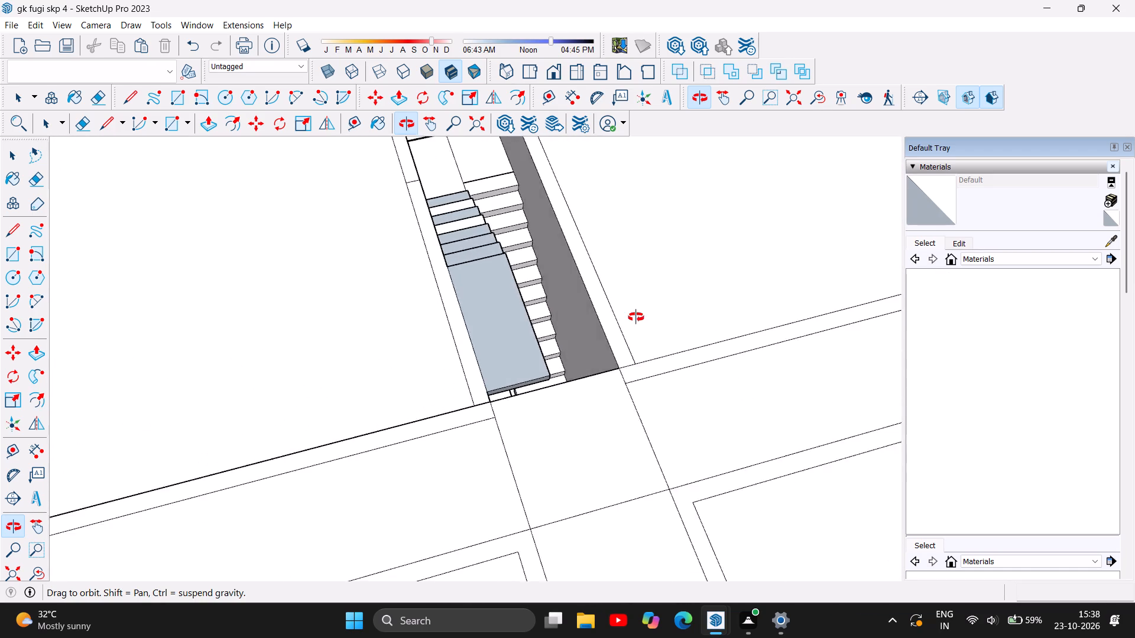
drag(636, 317, 672, 151)
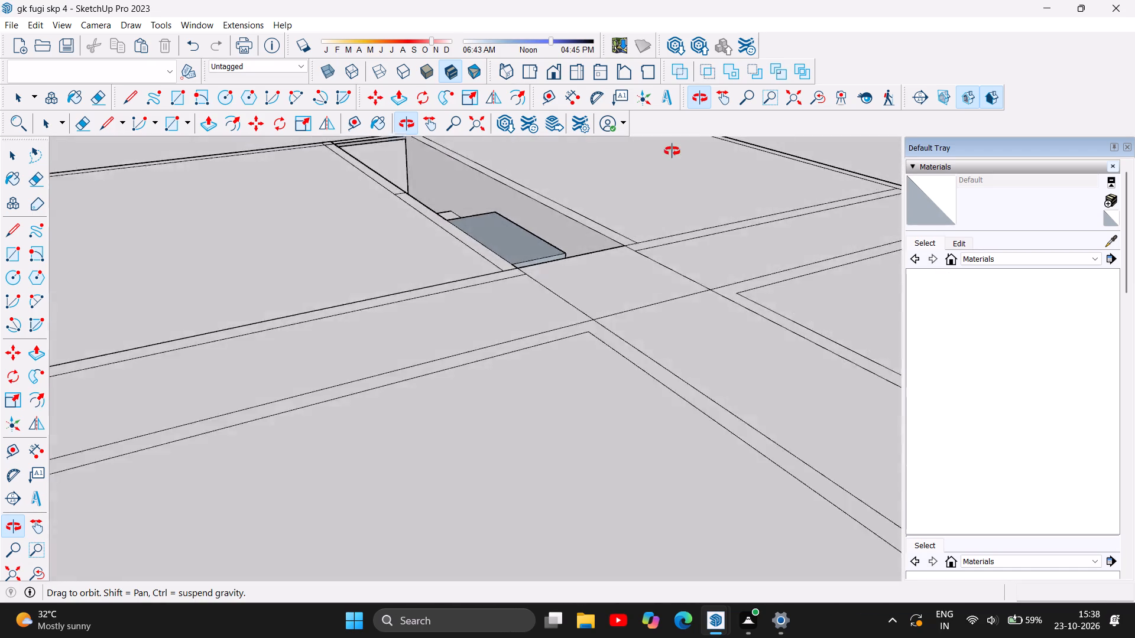
drag(672, 151, 317, 148)
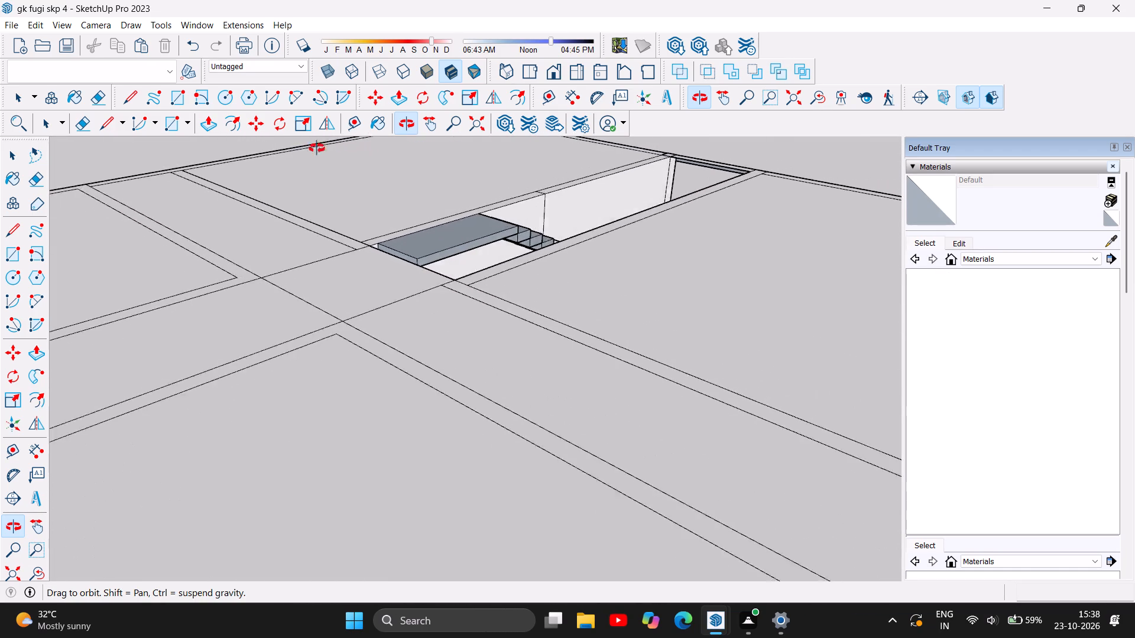
Delete the stray edge on the stairwell wall in the gap between the upper landing and the roof slab.
drag(317, 148, 458, 207)
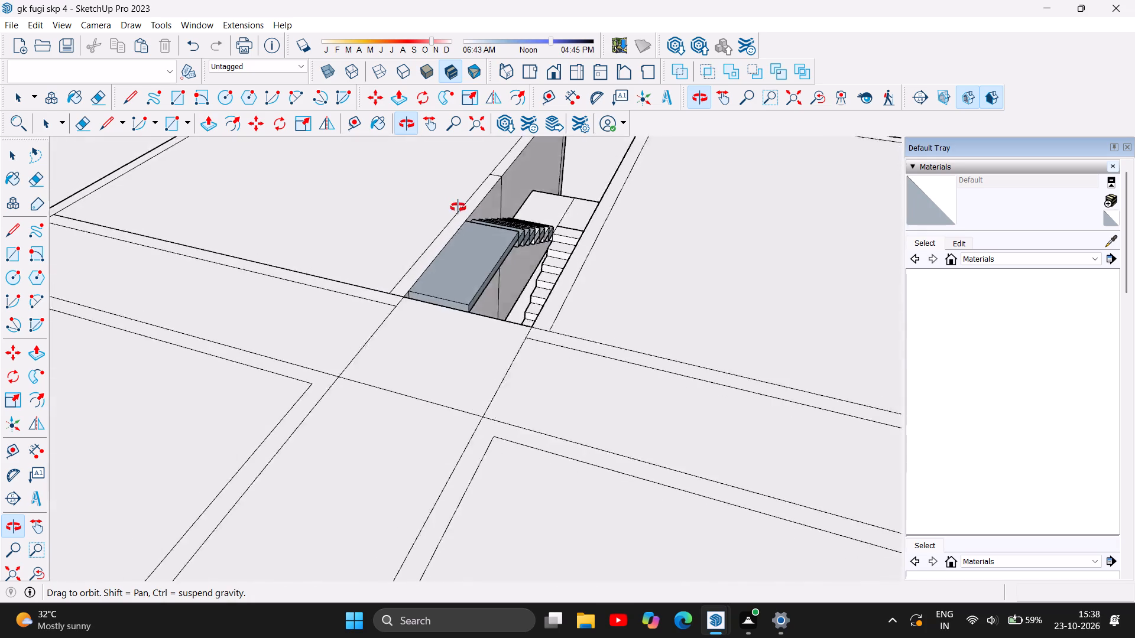
drag(458, 207, 567, 375)
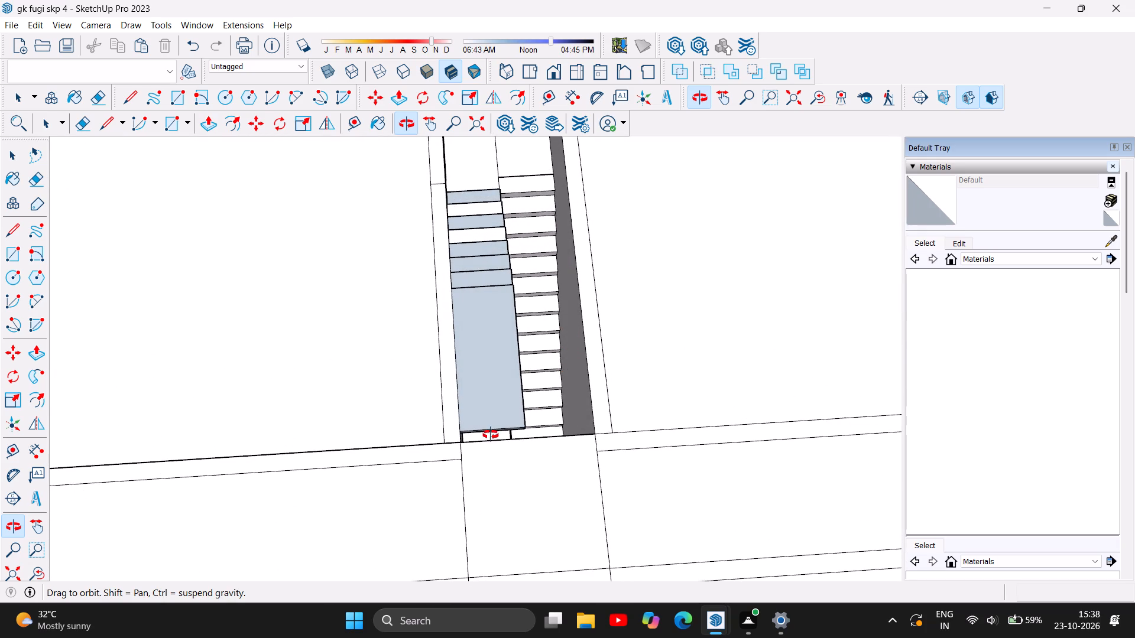
scroll(497, 440, up, 13)
scroll(432, 436, up, 2)
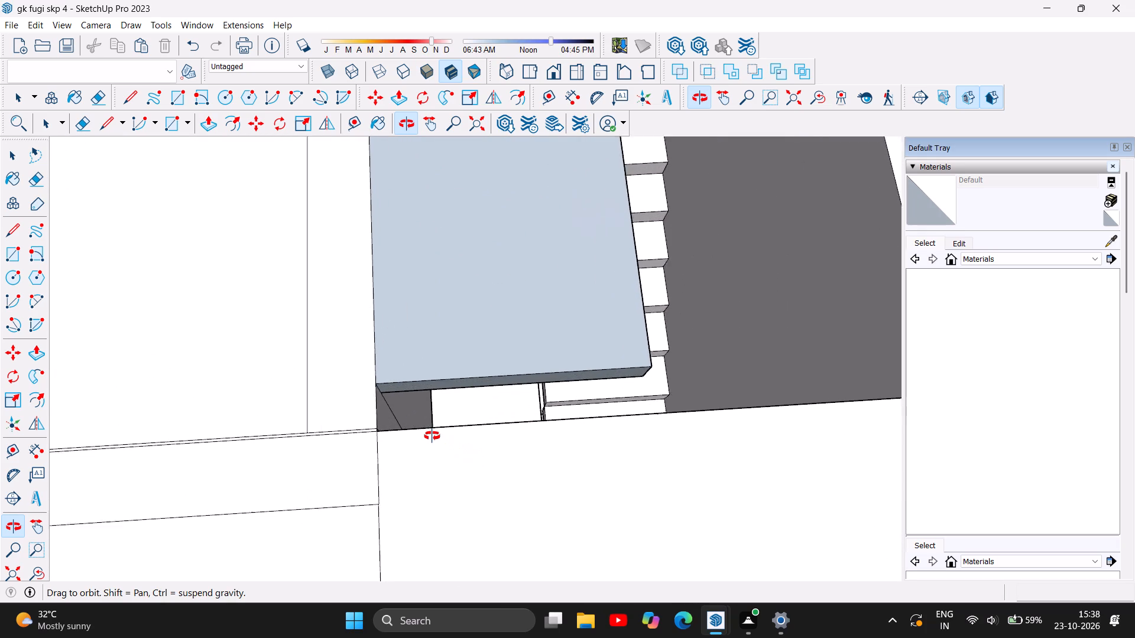
scroll(432, 436, up, 10)
scroll(427, 415, down, 5)
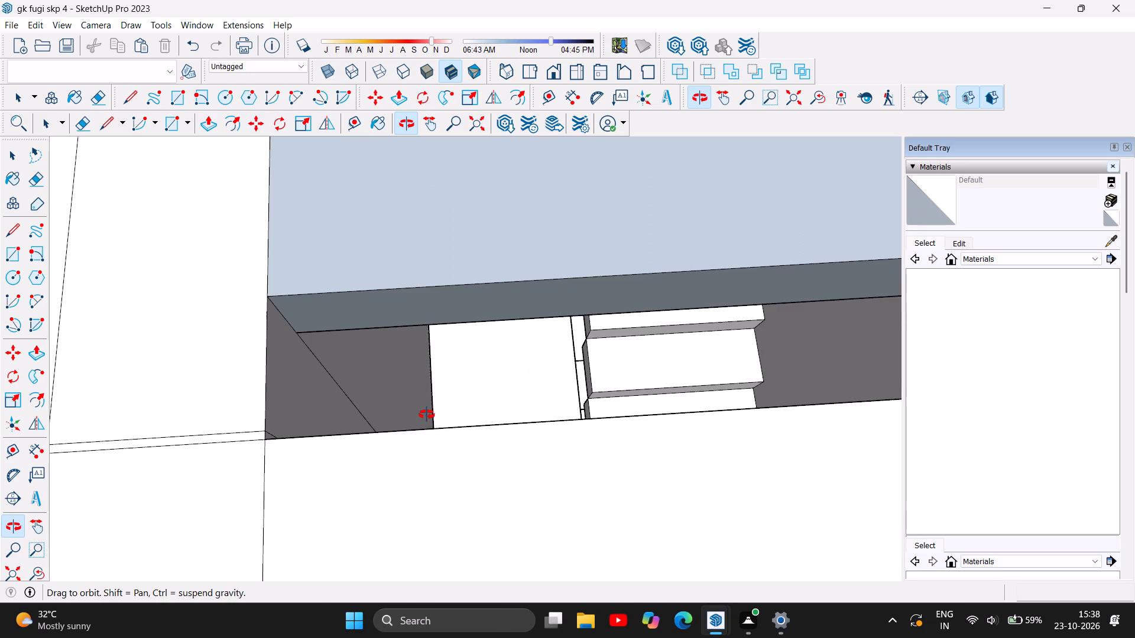
click(5, 153)
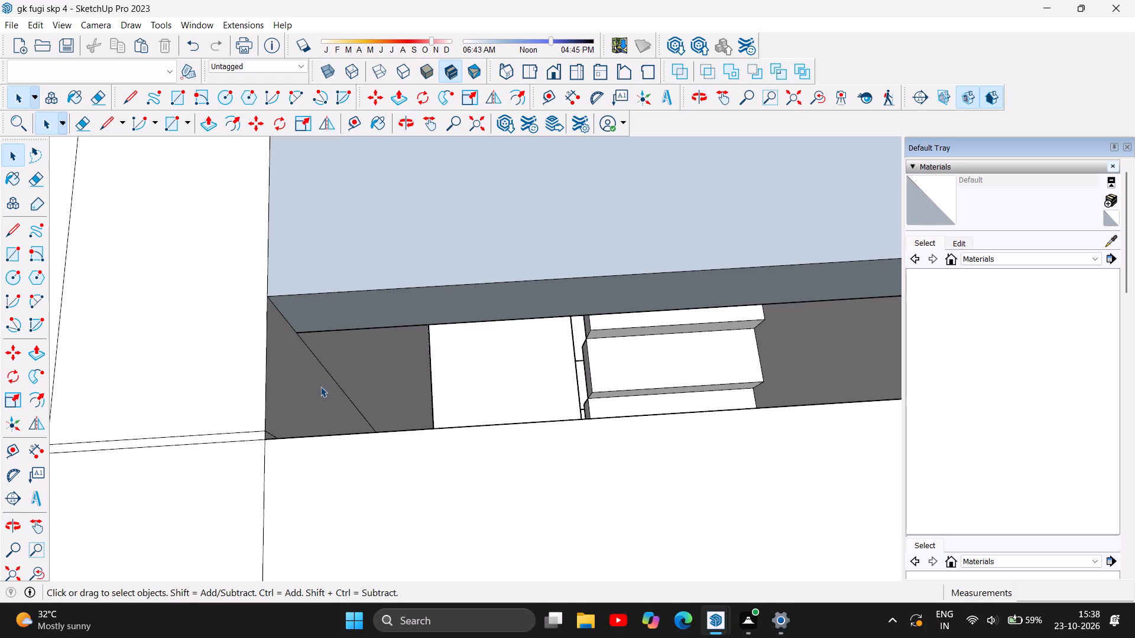
click(330, 375)
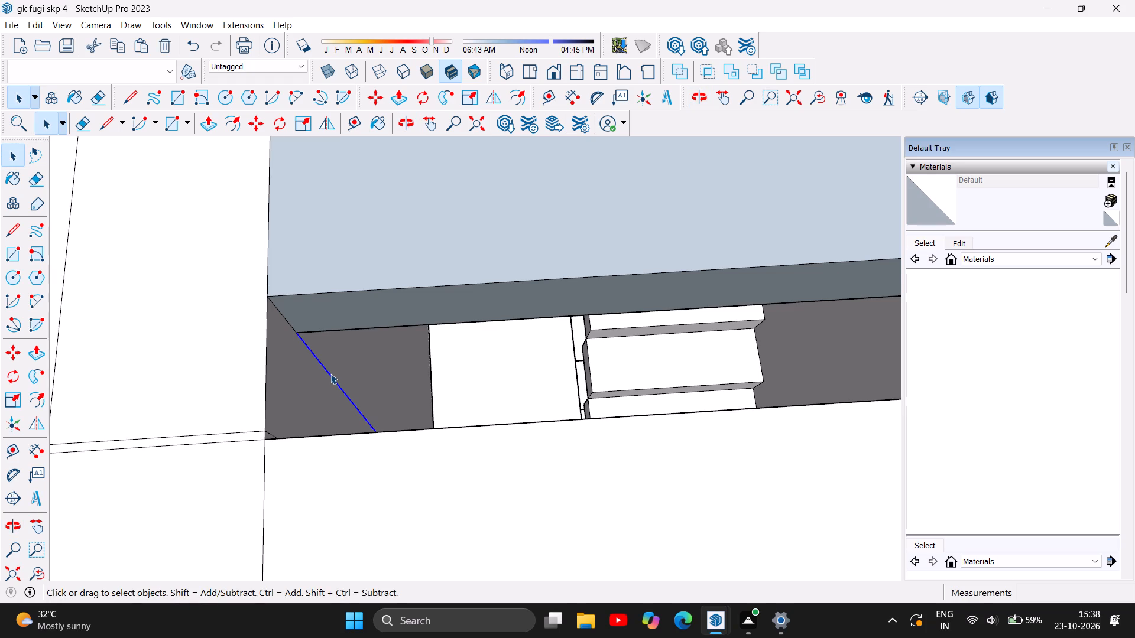
key(Delete)
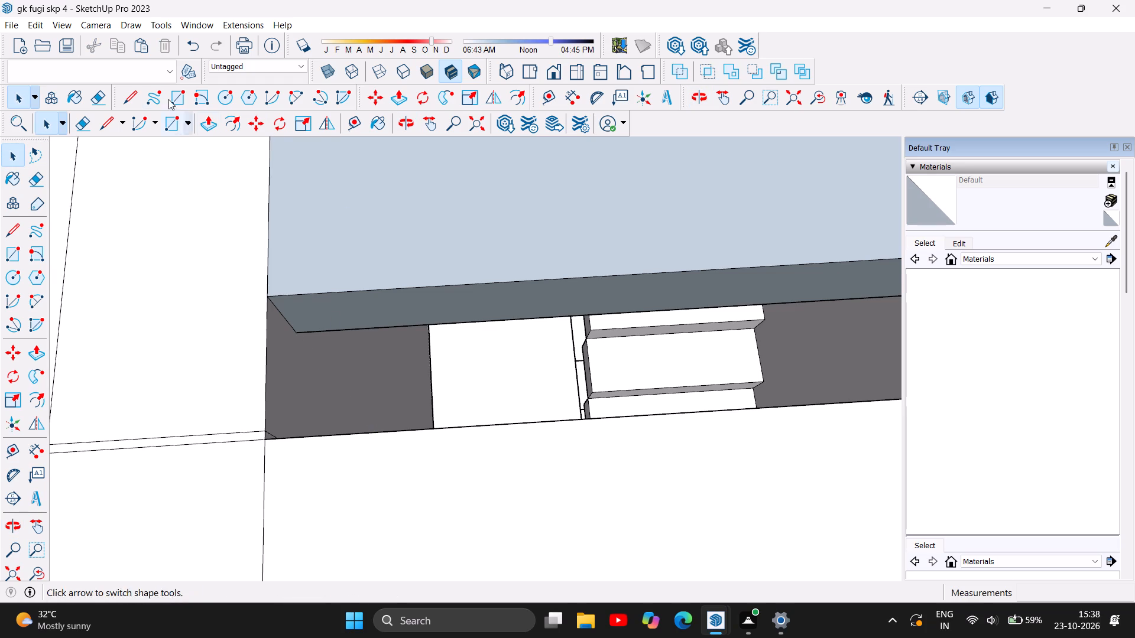
Push/Pull the upper landing's end face about 5 3/4" toward the roof slab edge.
click(209, 125)
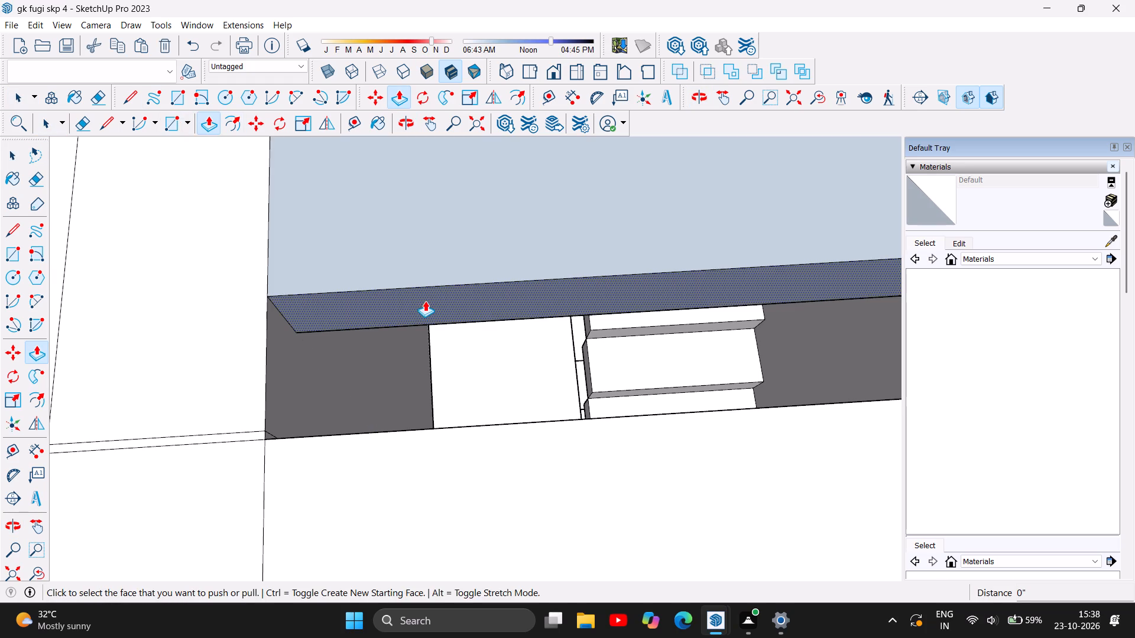
drag(425, 301, 430, 437)
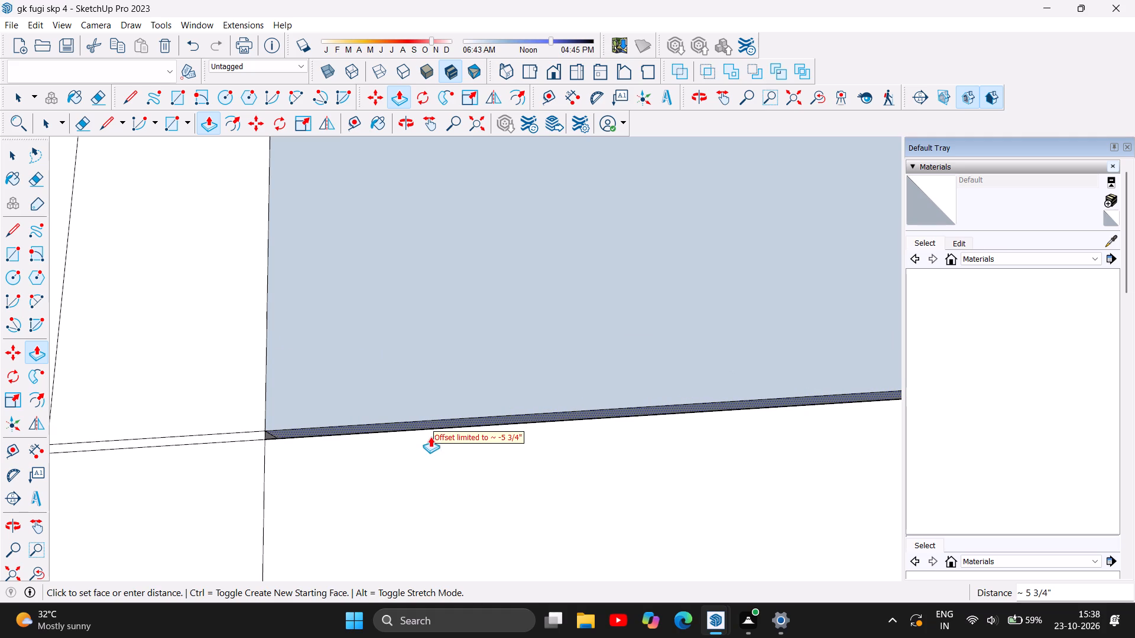
drag(430, 437, 430, 442)
scroll(295, 429, up, 12)
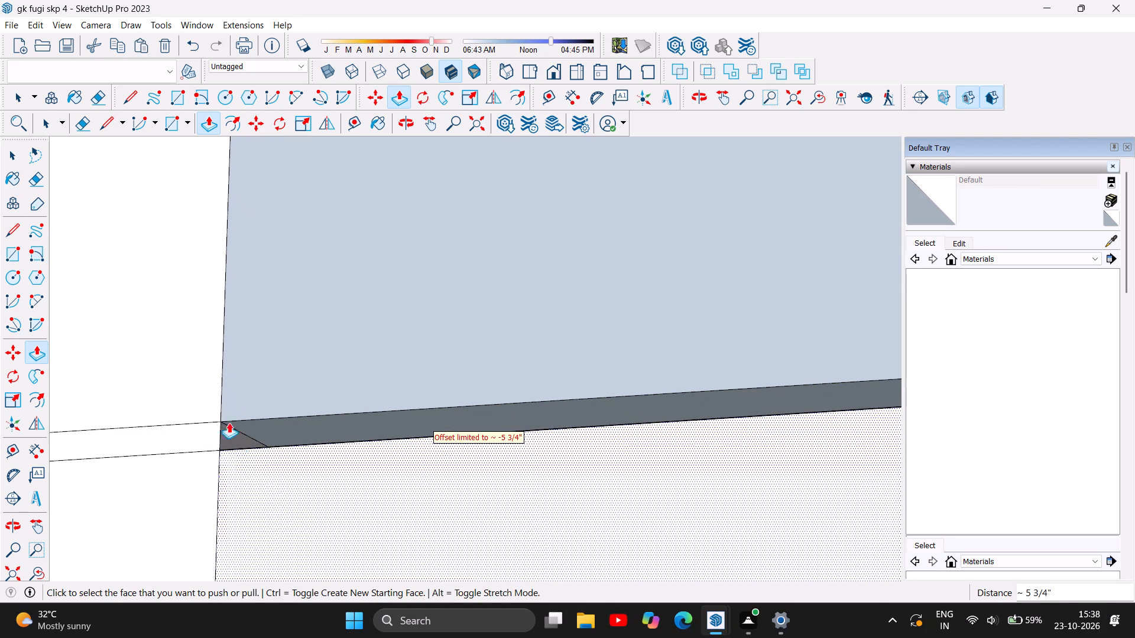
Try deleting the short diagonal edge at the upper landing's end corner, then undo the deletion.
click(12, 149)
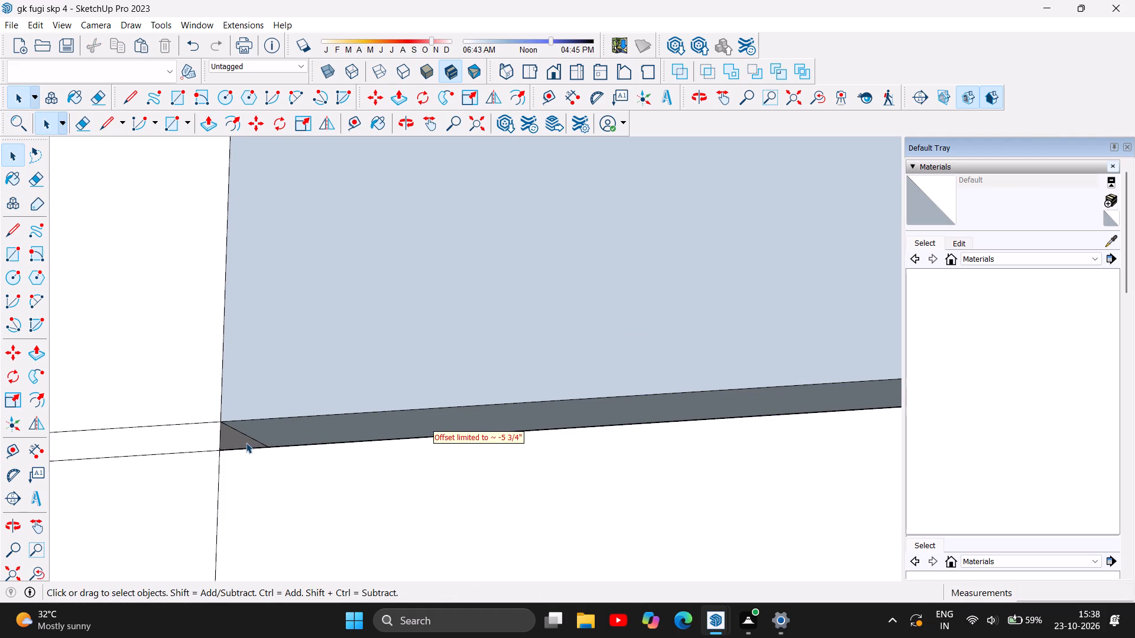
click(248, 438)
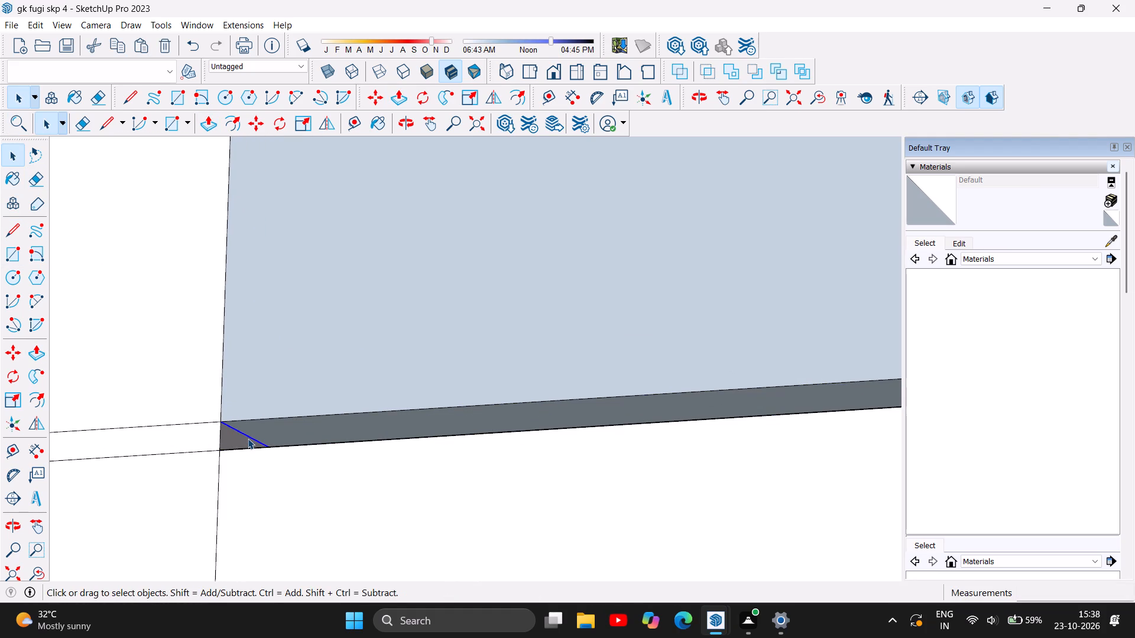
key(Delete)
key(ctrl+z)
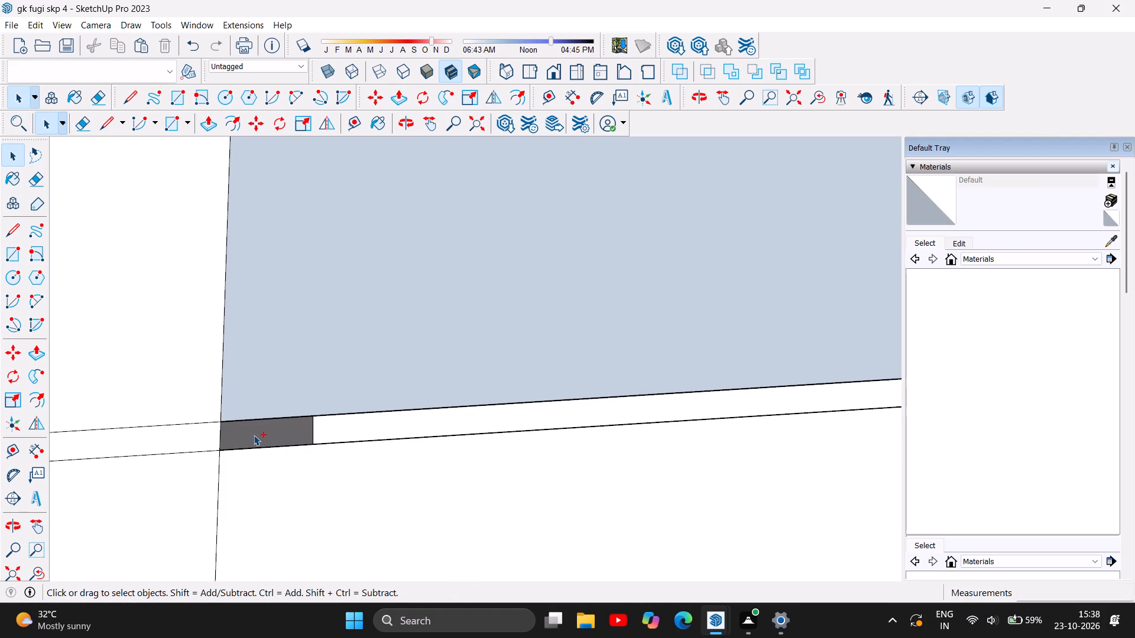
Push/Pull the upper landing's end face about 3/8" further to meet the roof slab edge.
click(208, 121)
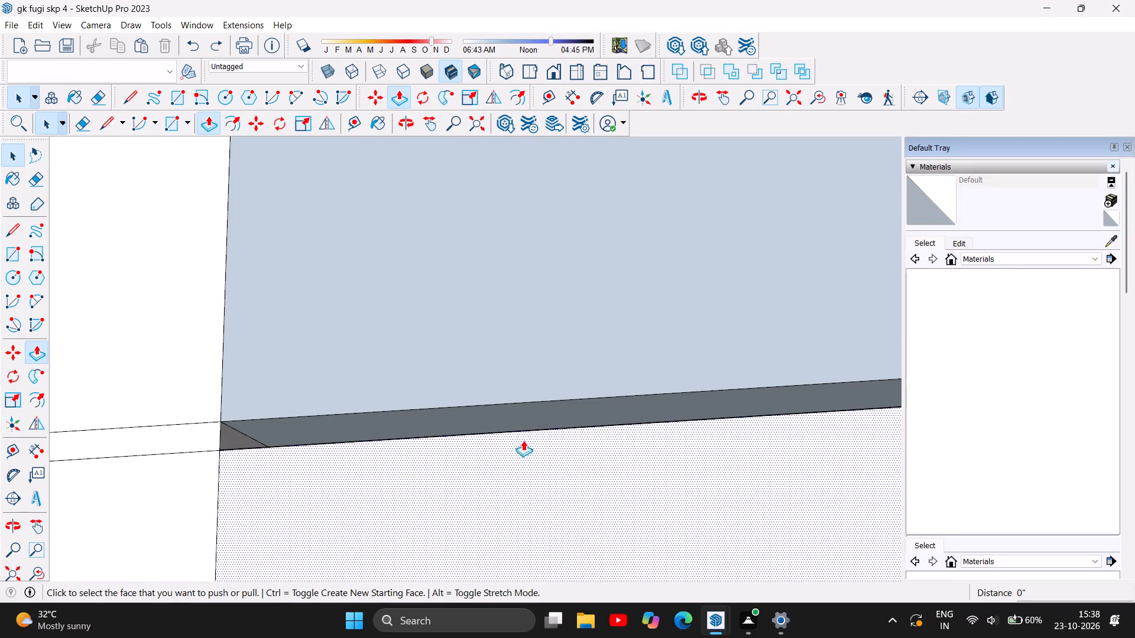
drag(513, 414, 504, 335)
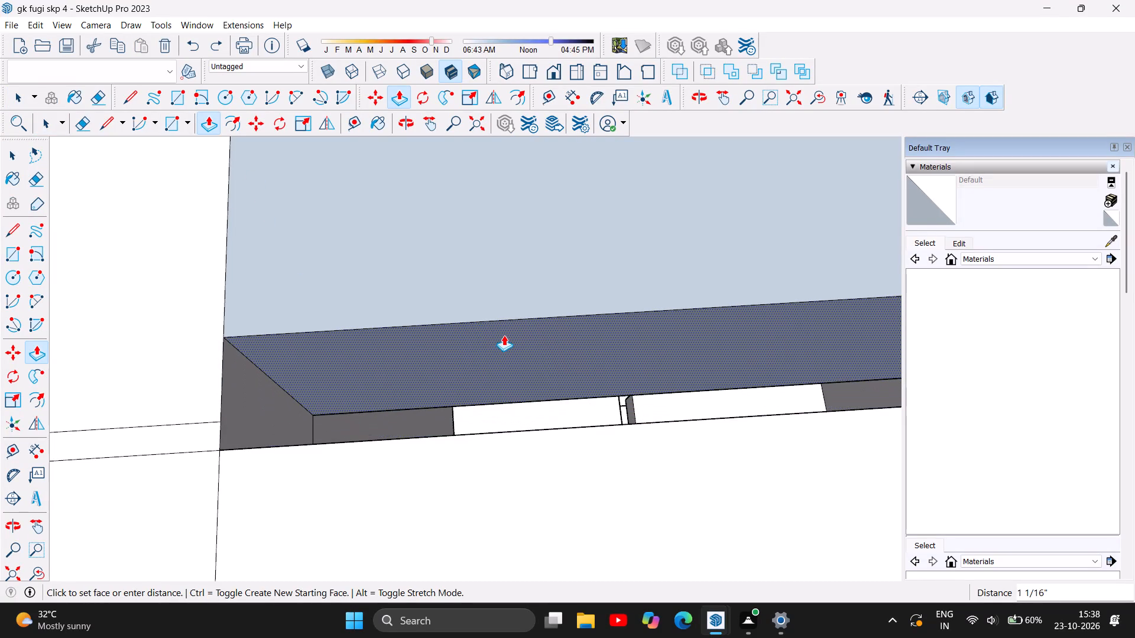
drag(504, 335, 462, 440)
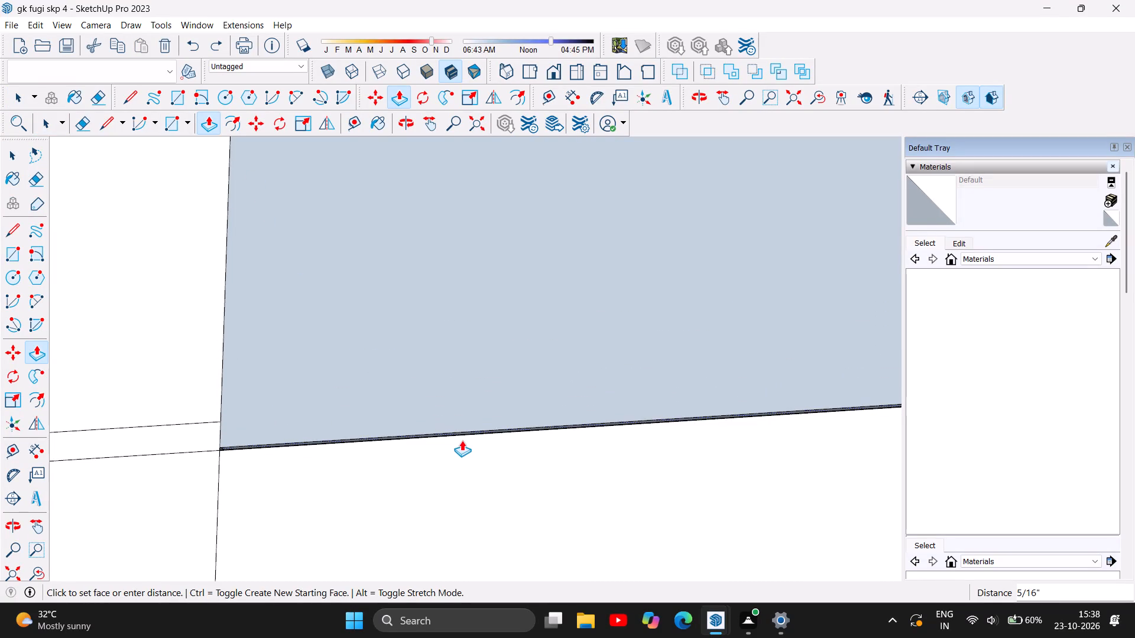
drag(462, 440, 417, 451)
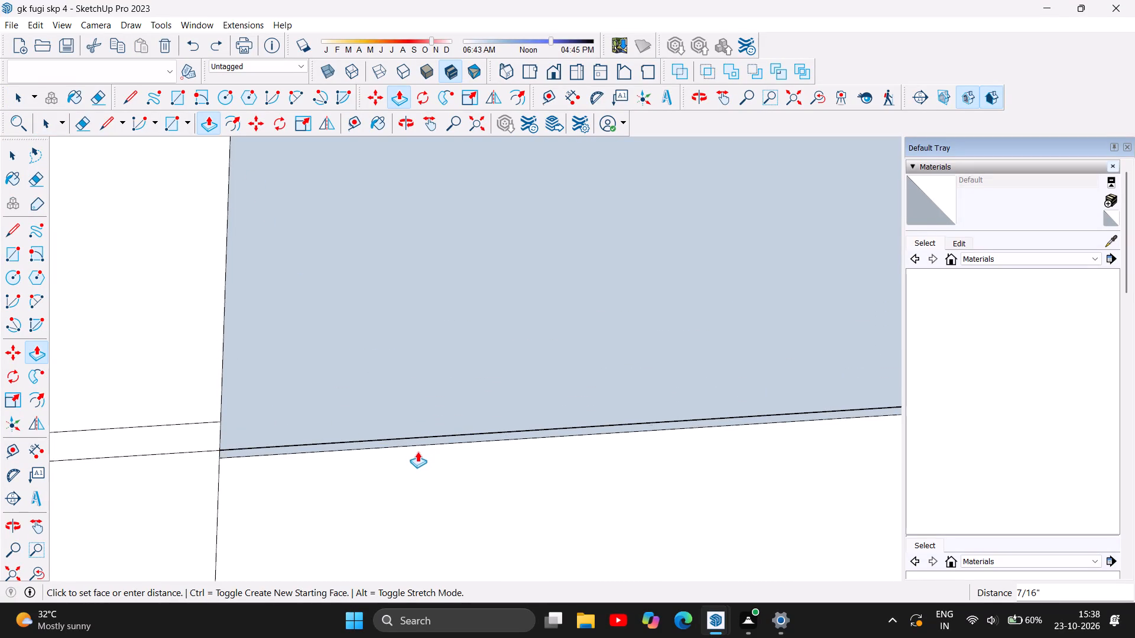
drag(417, 451, 414, 442)
Examine the extended upper landing and its junction with the roof slab from above and around the stairwell.
scroll(421, 428, down, 4)
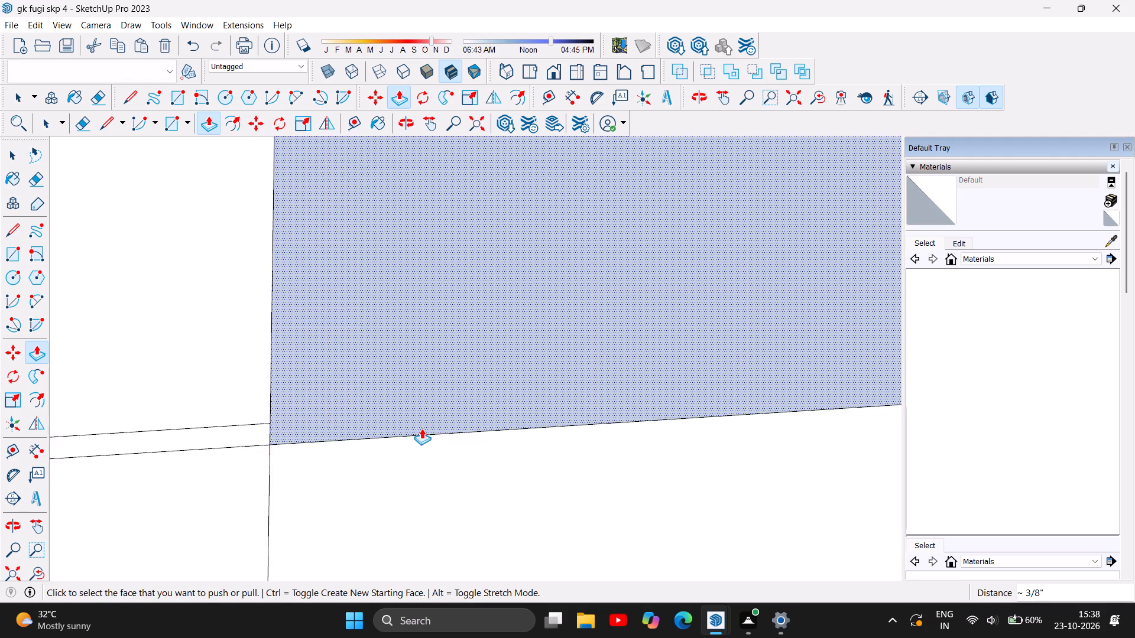
scroll(421, 428, down, 20)
scroll(421, 428, down, 8)
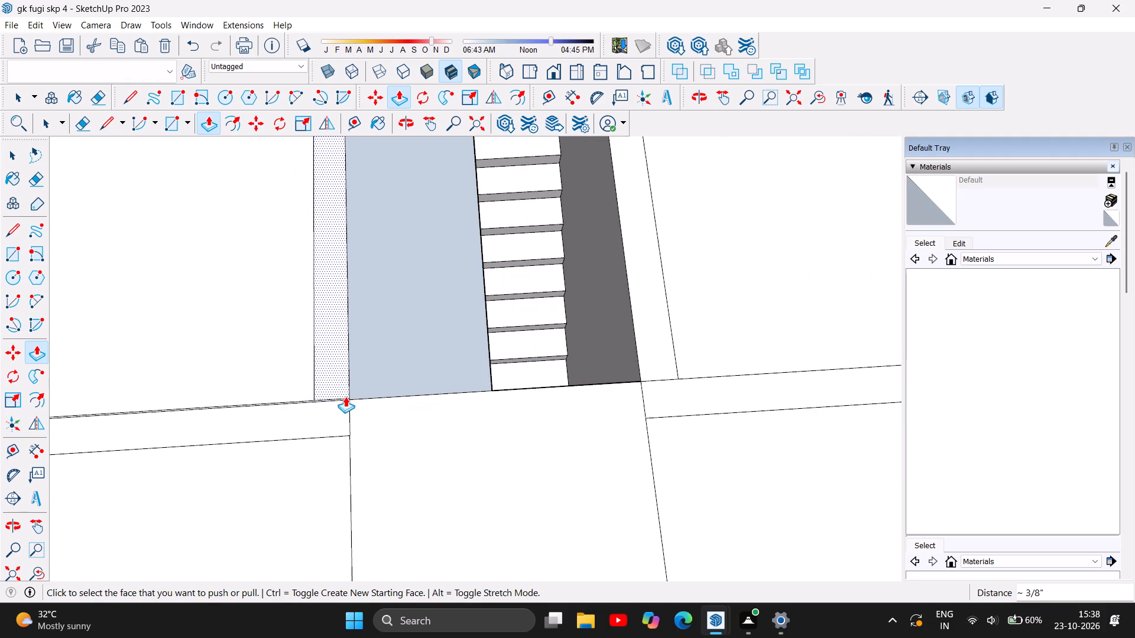
scroll(345, 396, down, 14)
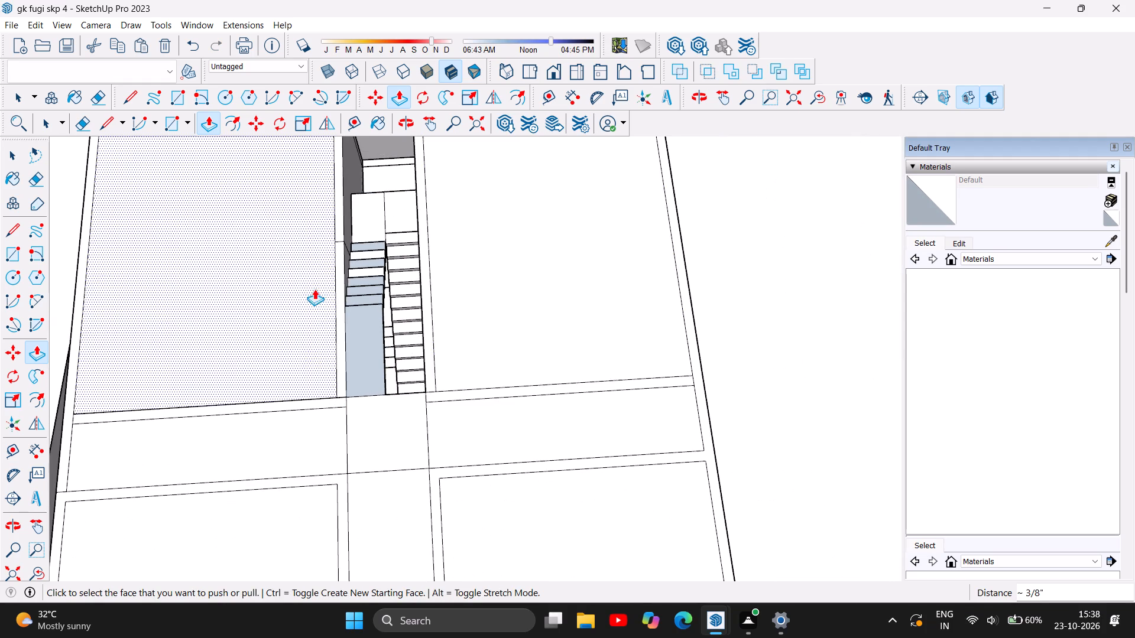
scroll(310, 351, down, 7)
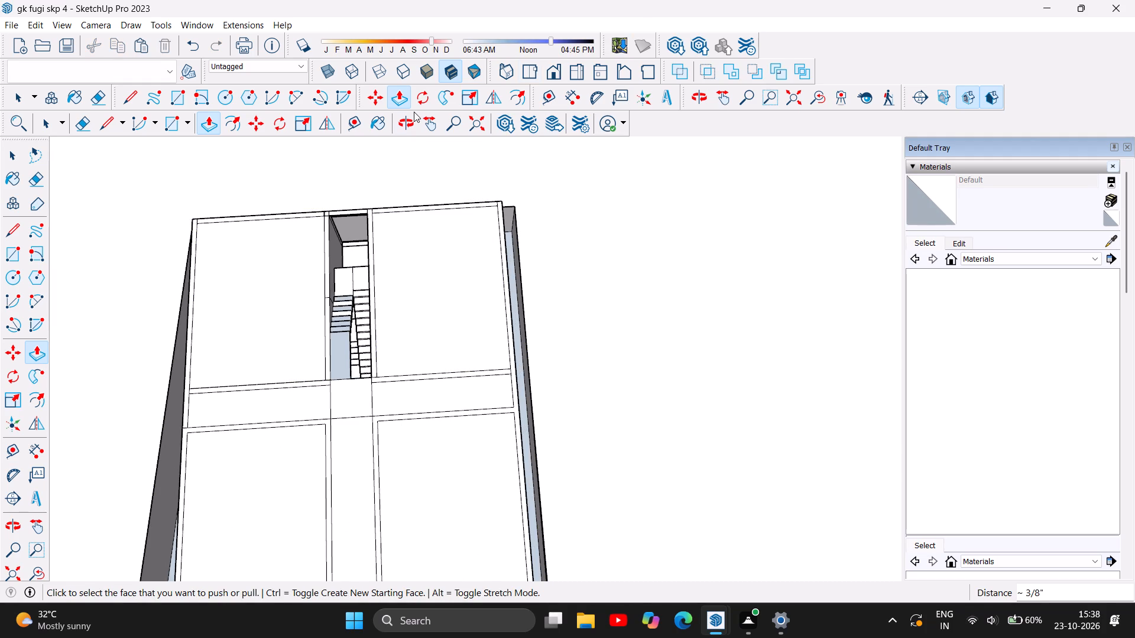
click(410, 126)
drag(636, 398, 270, 258)
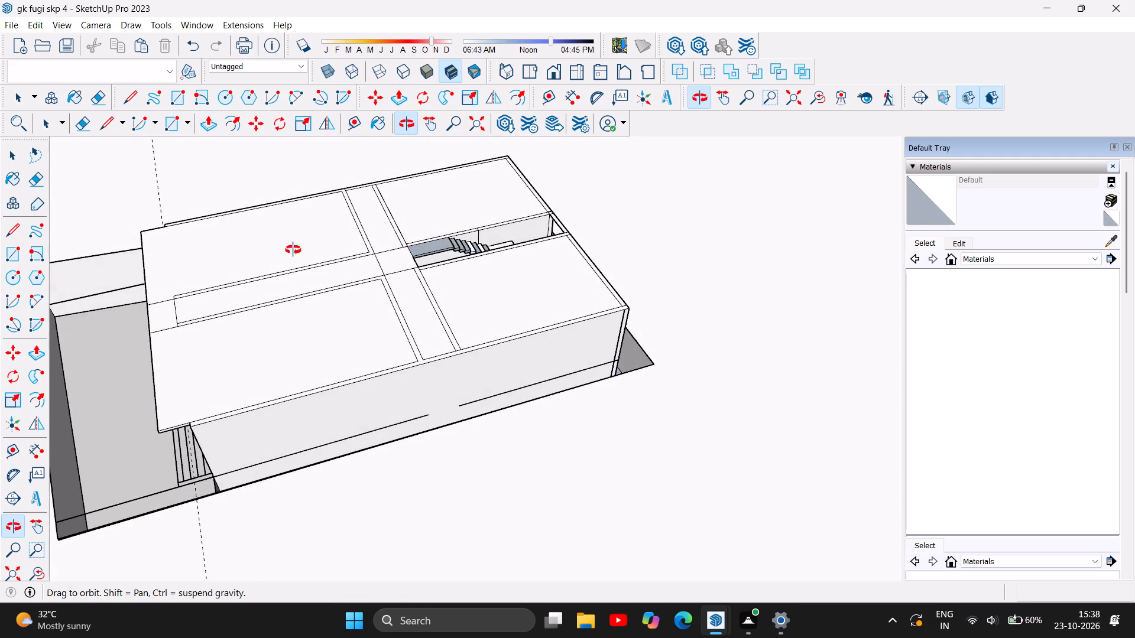
drag(627, 277, 303, 218)
drag(609, 249, 361, 216)
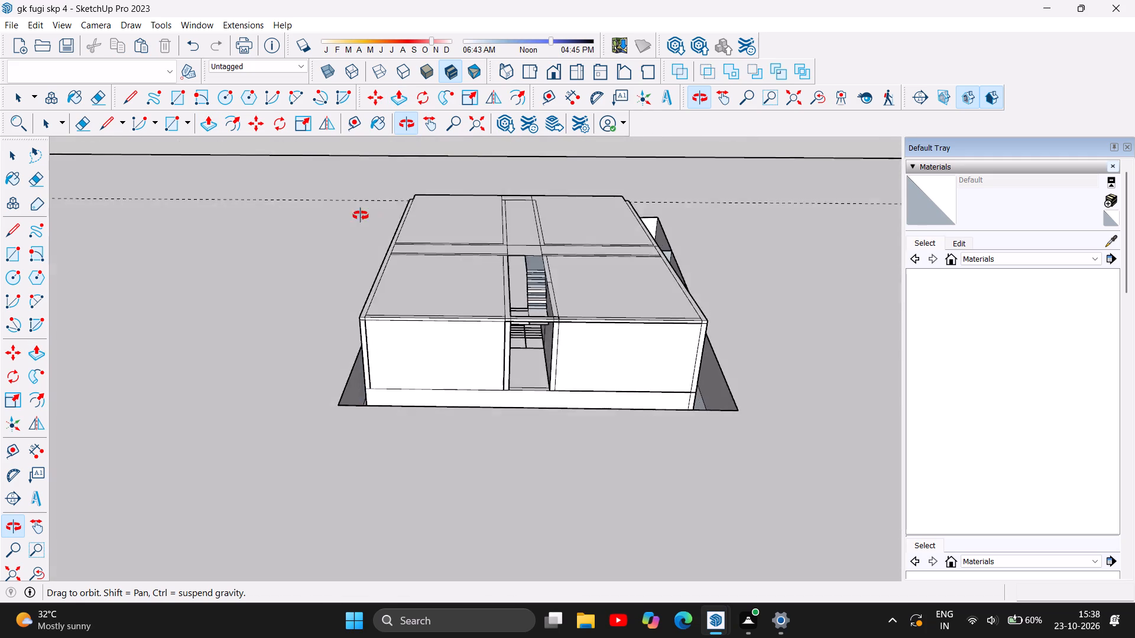
drag(361, 216, 350, 213)
scroll(528, 271, up, 11)
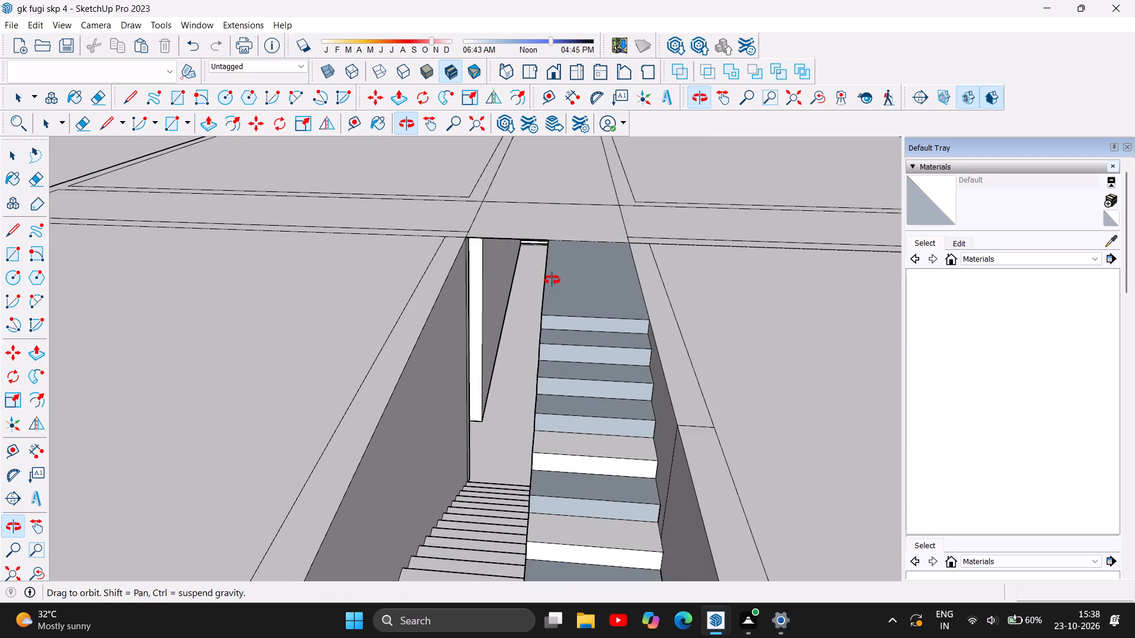
drag(537, 321, 590, 392)
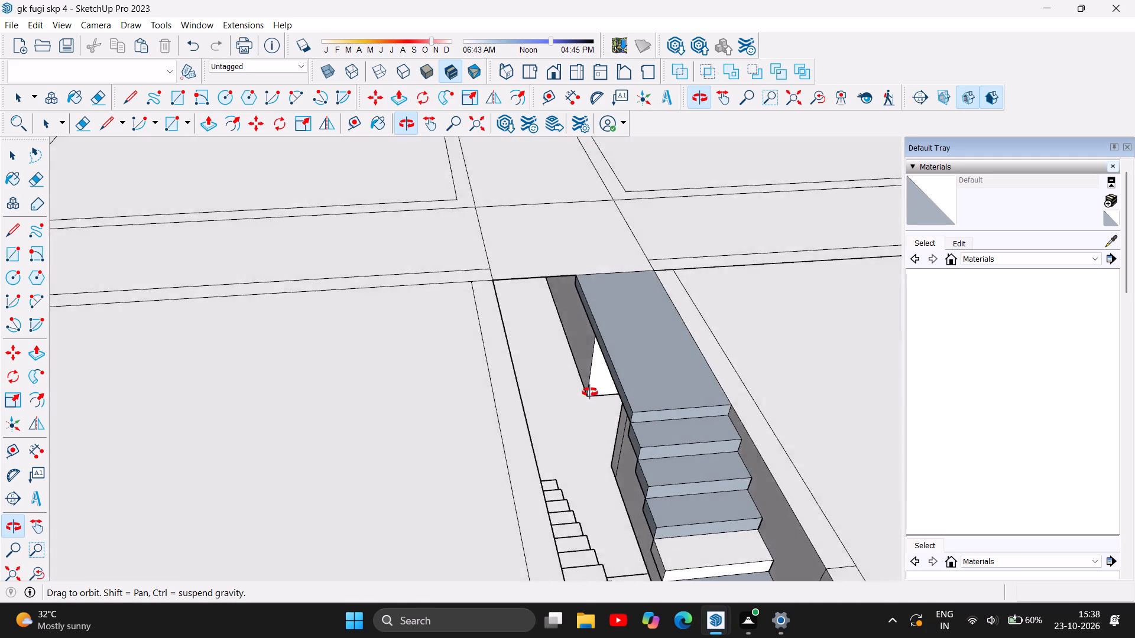
drag(590, 392, 567, 402)
drag(567, 402, 550, 406)
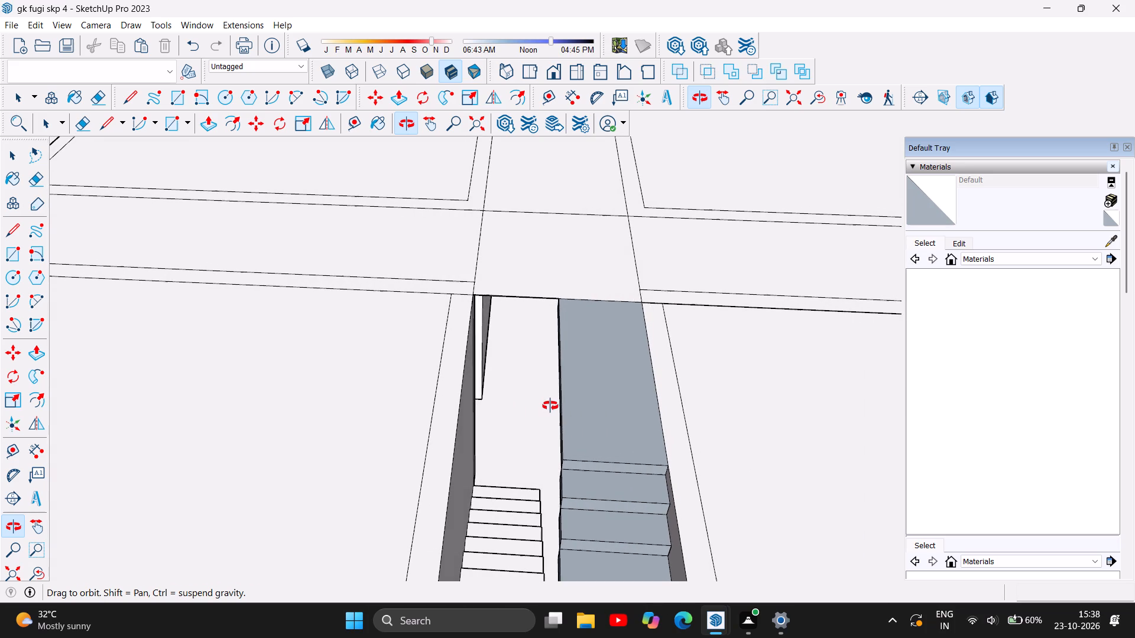
drag(550, 406, 409, 380)
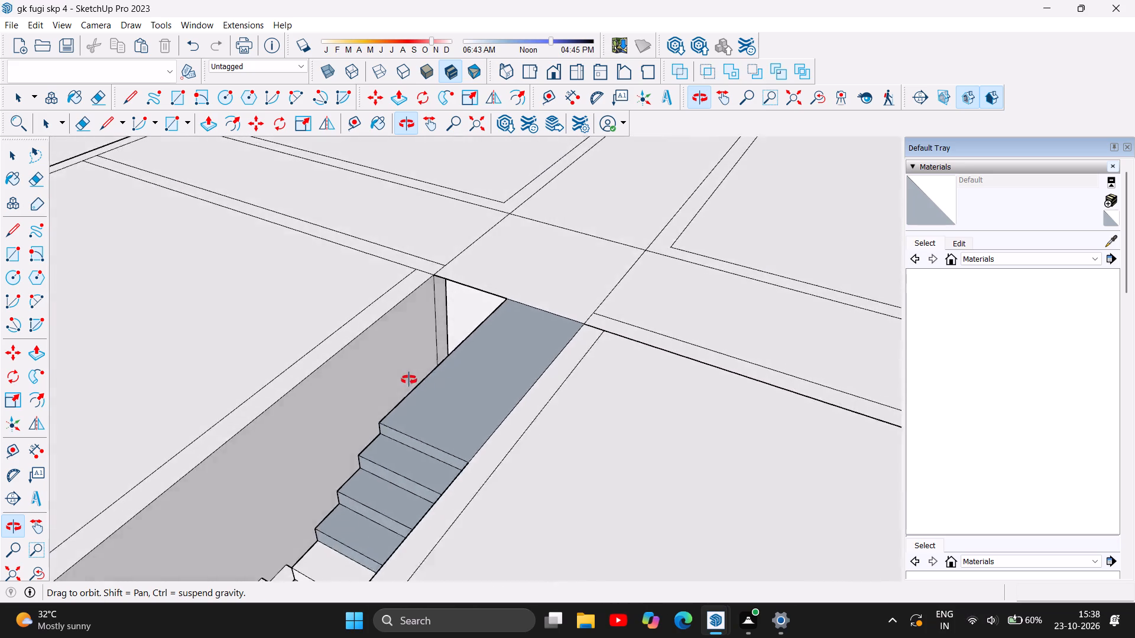
drag(409, 380, 352, 353)
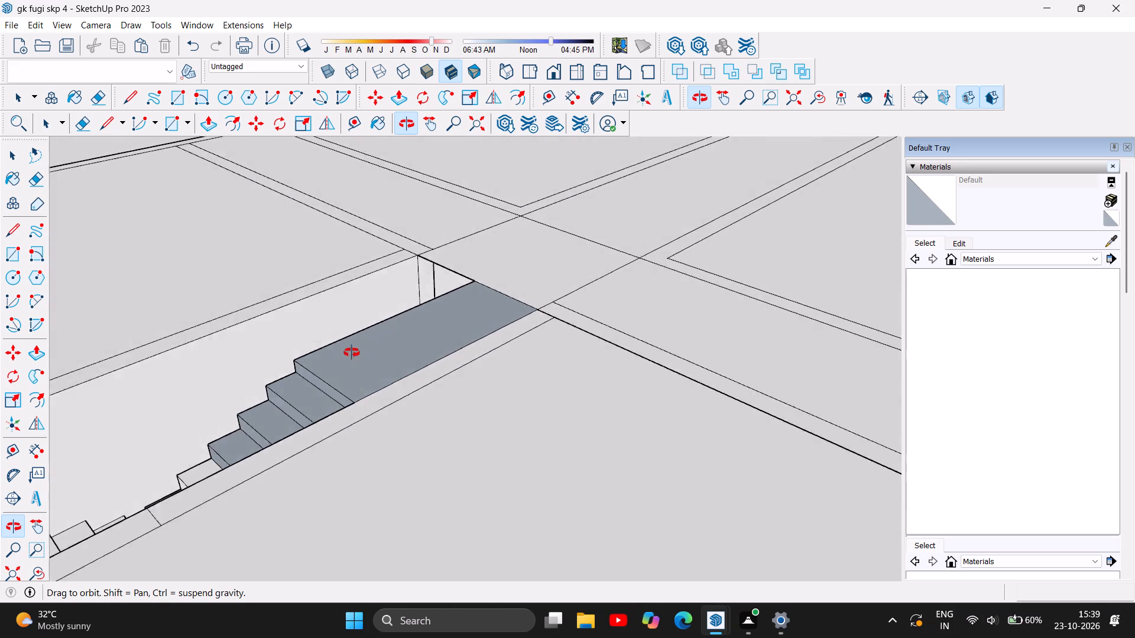
Examine both stair flights, the mid landing and the upper landing from inside the stairwell and from above.
drag(352, 353, 546, 266)
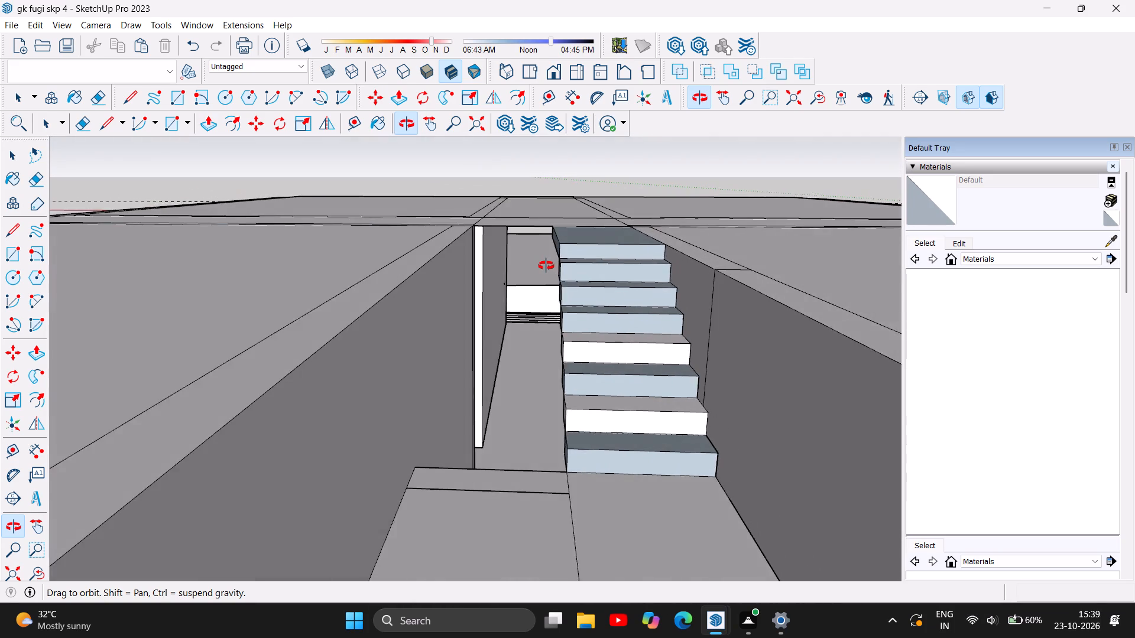
drag(546, 266, 532, 243)
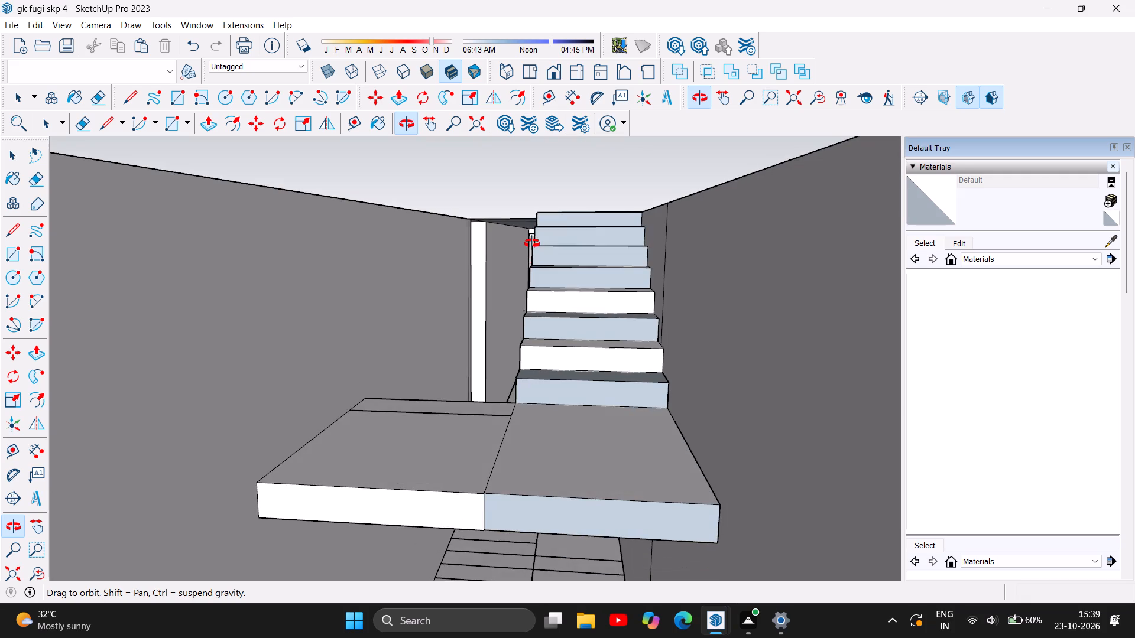
drag(532, 243, 537, 194)
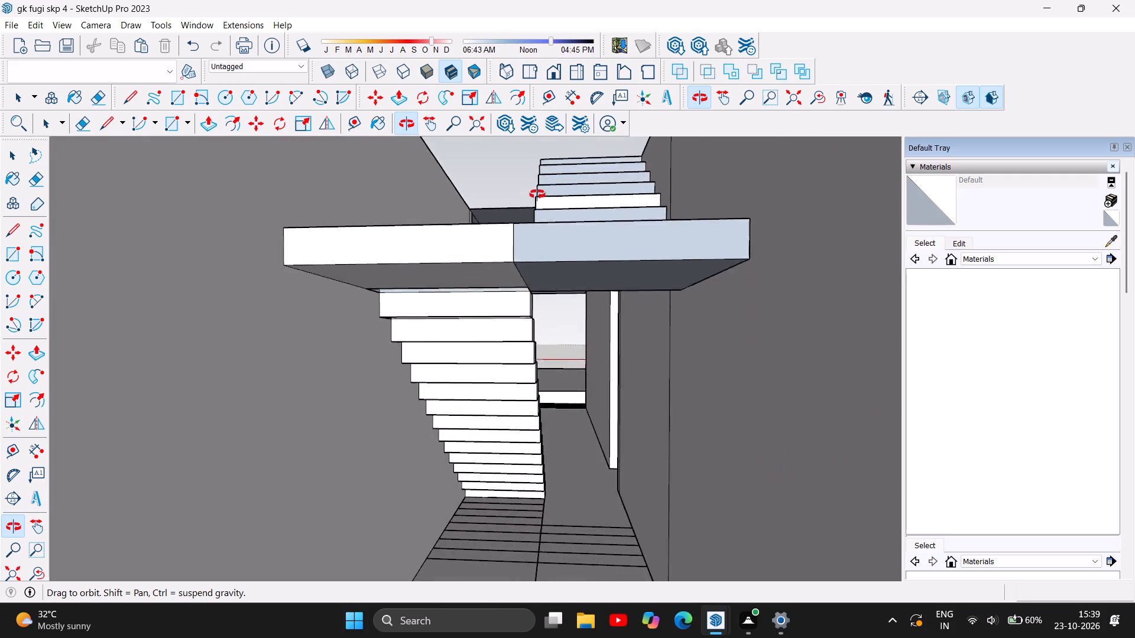
drag(537, 194, 515, 200)
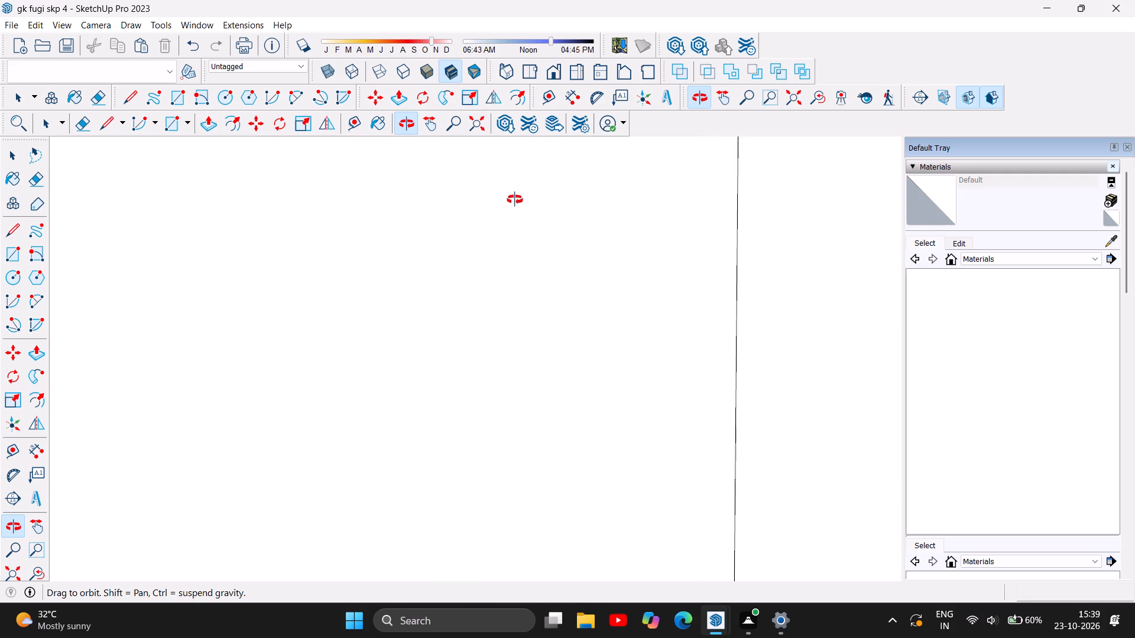
drag(515, 200, 552, 294)
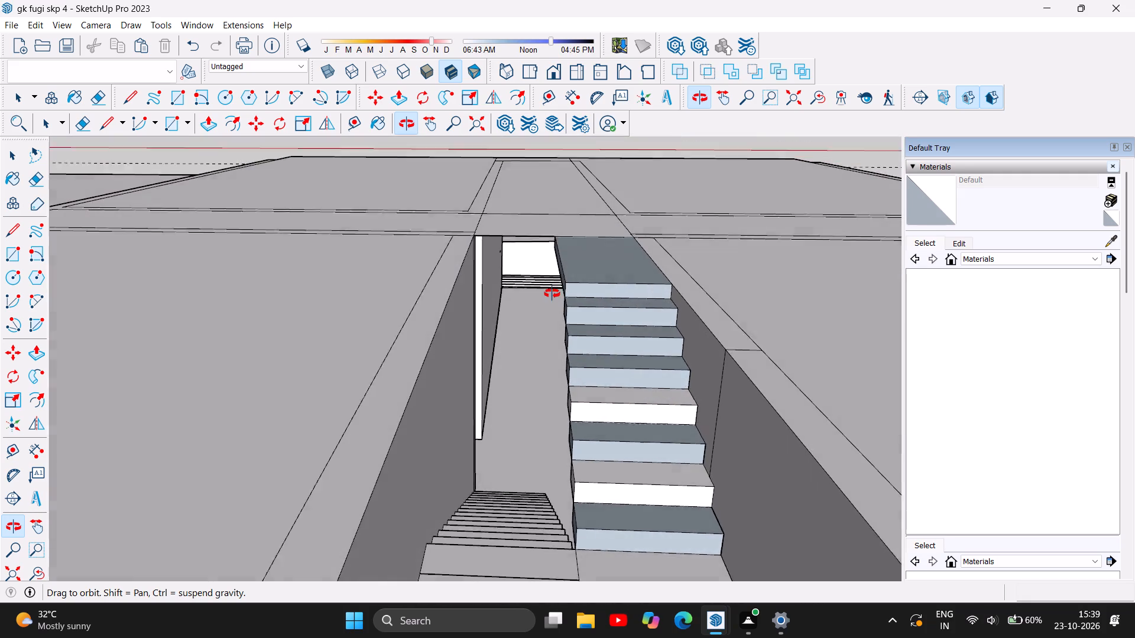
drag(552, 294, 553, 297)
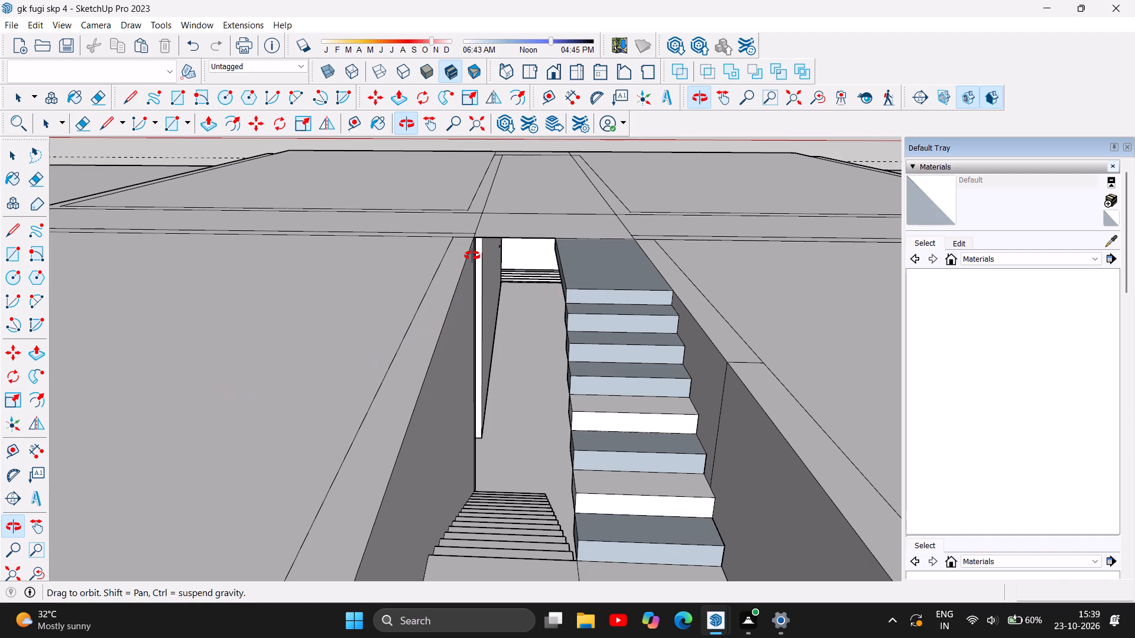
drag(472, 256, 599, 337)
drag(449, 203, 517, 185)
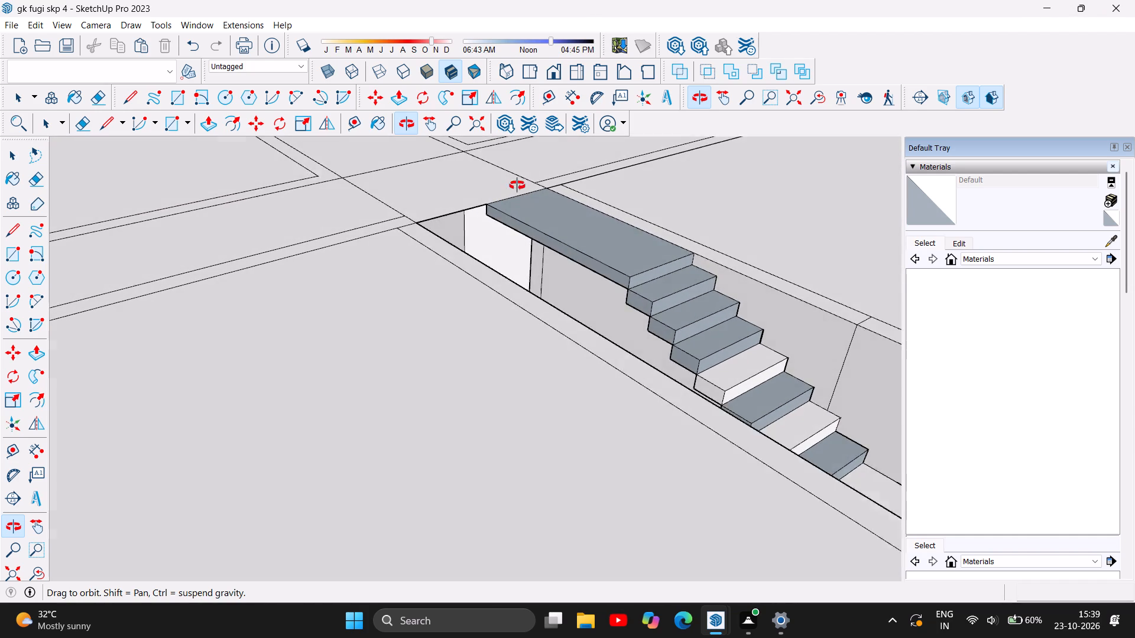
Push/Pull the upper landing's long side face outward about 3' 7/8" to span the stairwell to the opposite wall.
drag(517, 185, 523, 182)
scroll(499, 176, up, 5)
drag(620, 350, 617, 350)
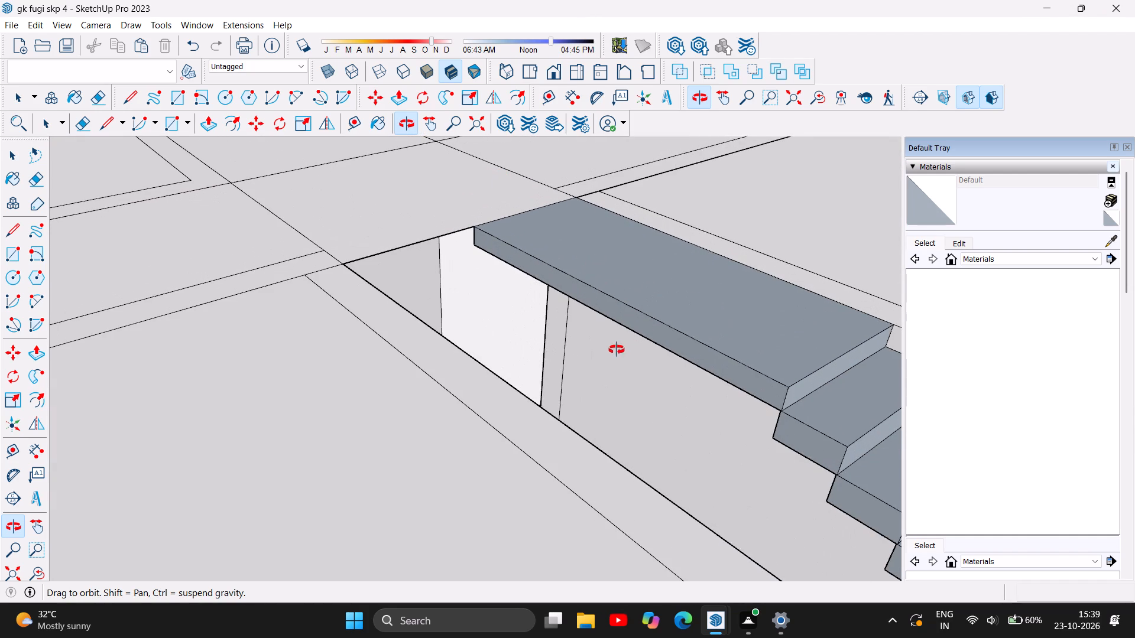
drag(617, 350, 518, 338)
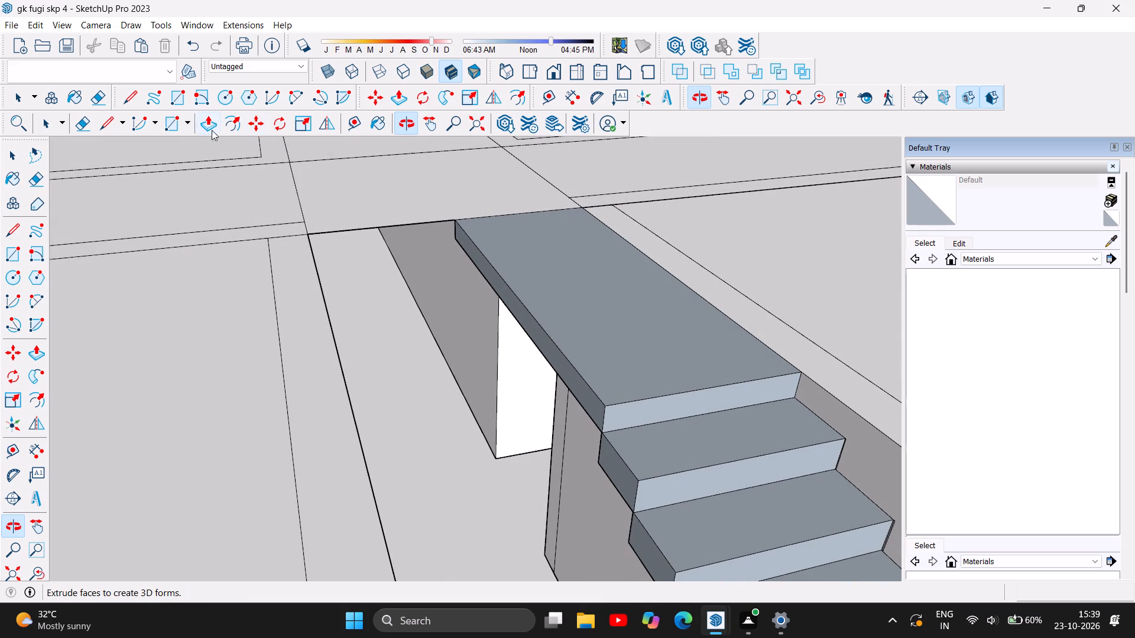
click(212, 122)
drag(515, 302, 352, 349)
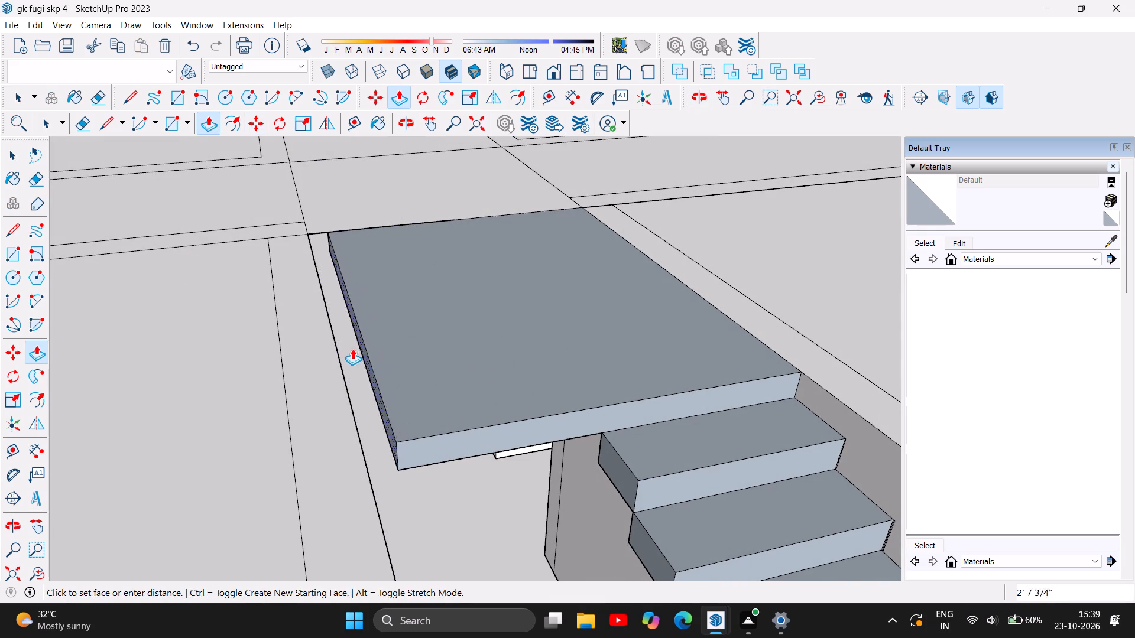
drag(352, 349, 336, 350)
Examine the widened upper landing, the mid landing and both flights through the stairwell opening from above.
scroll(344, 259, down, 5)
scroll(205, 249, down, 15)
scroll(291, 358, up, 6)
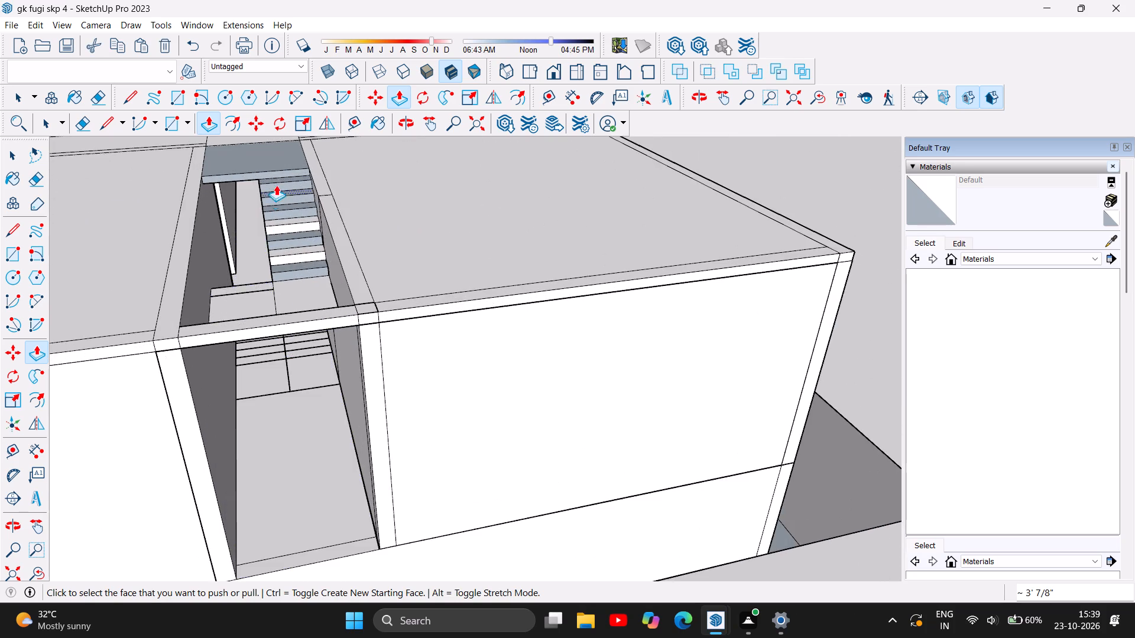
scroll(278, 173, up, 4)
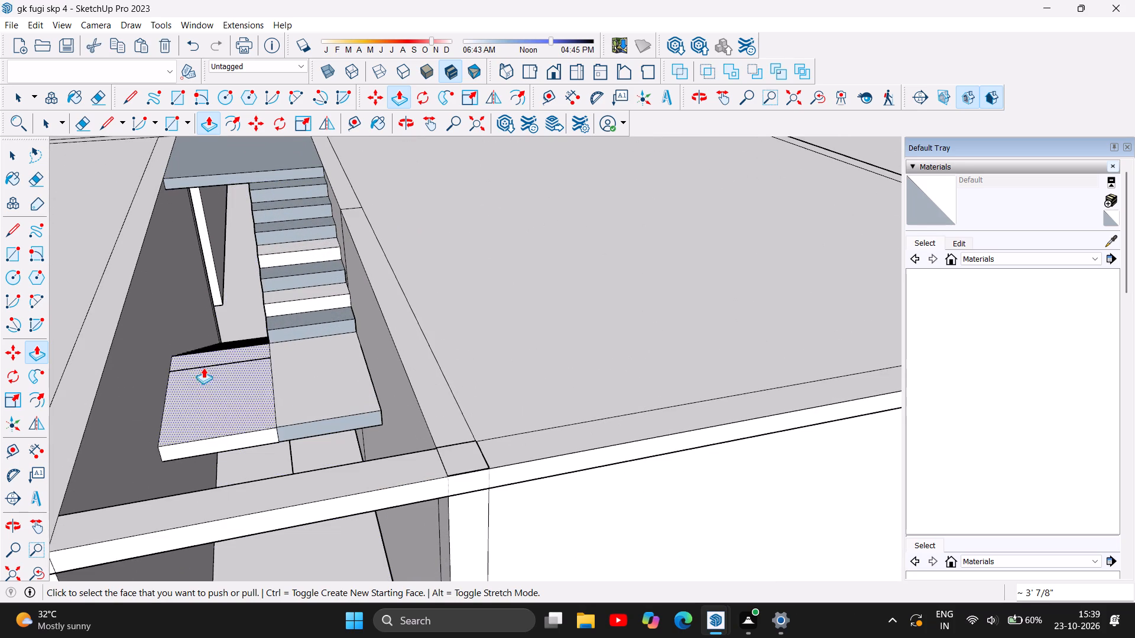
scroll(302, 271, down, 3)
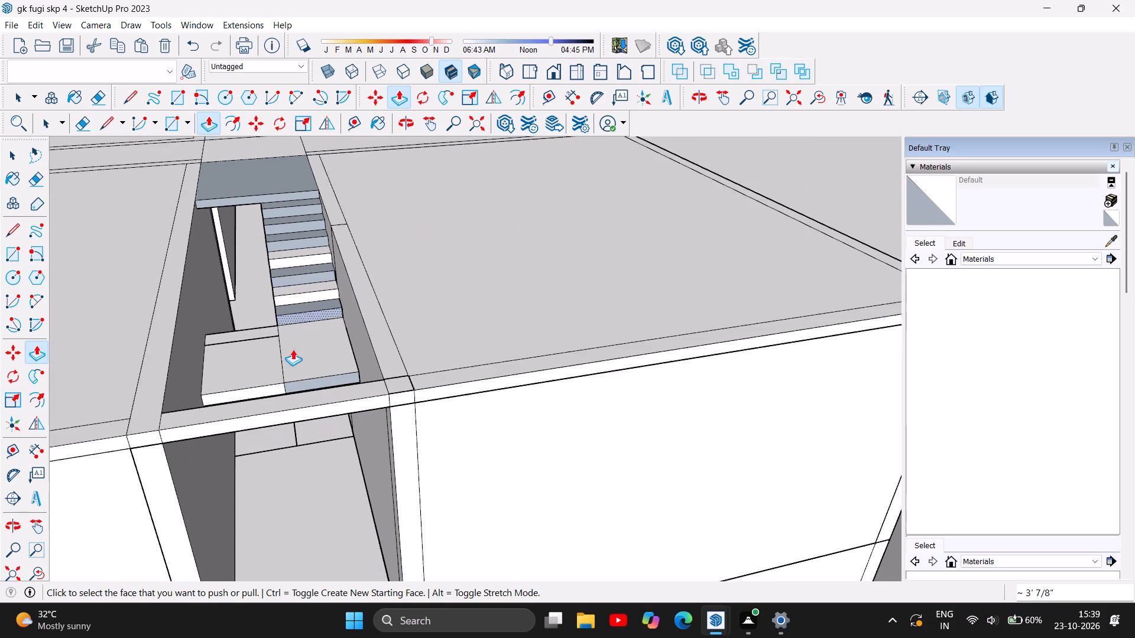
scroll(283, 354, down, 7)
scroll(275, 189, up, 4)
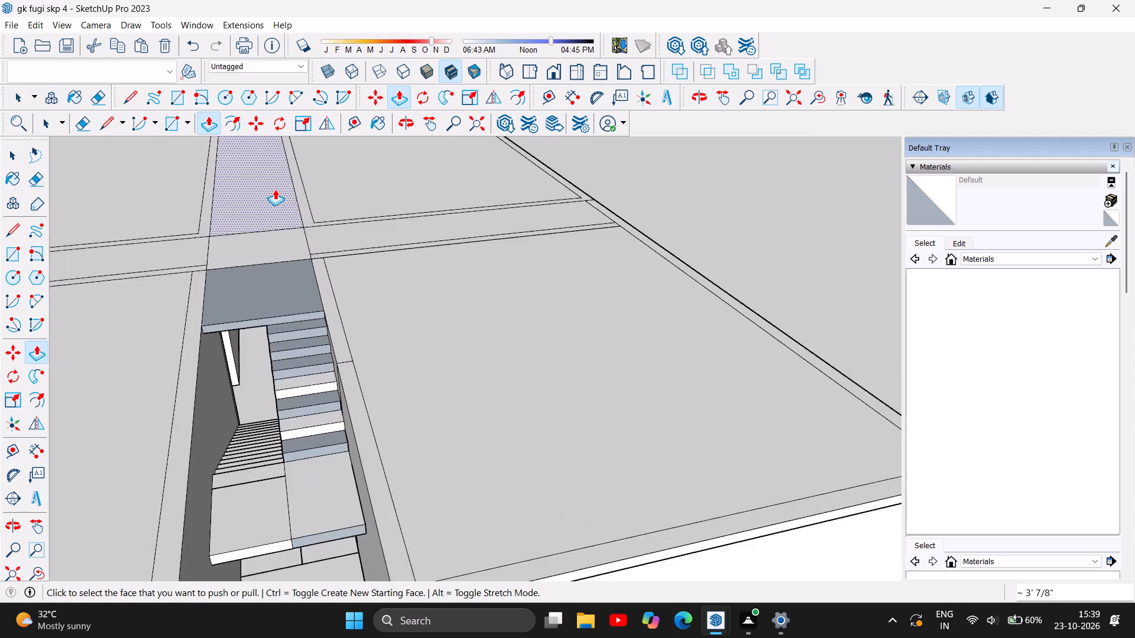
scroll(275, 189, up, 2)
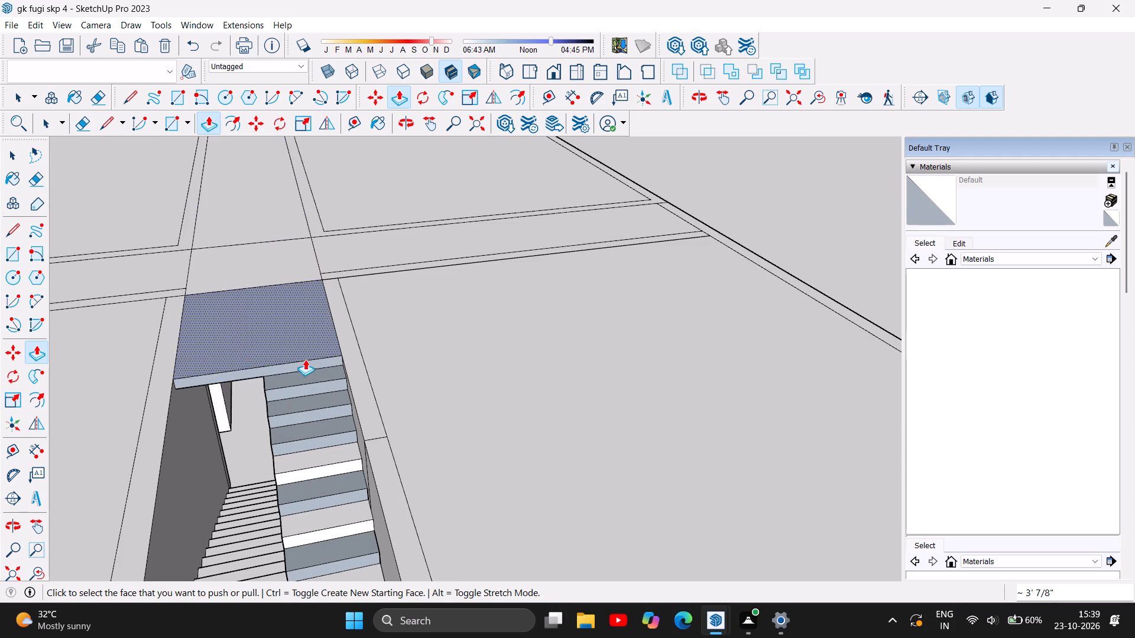
scroll(307, 363, down, 5)
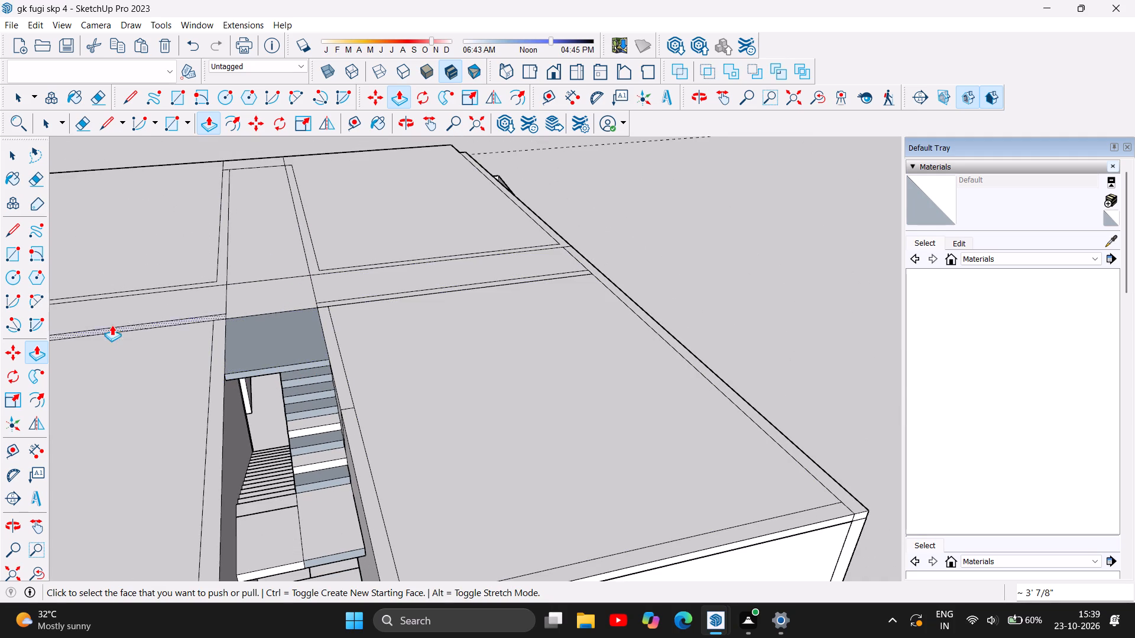
scroll(427, 357, down, 6)
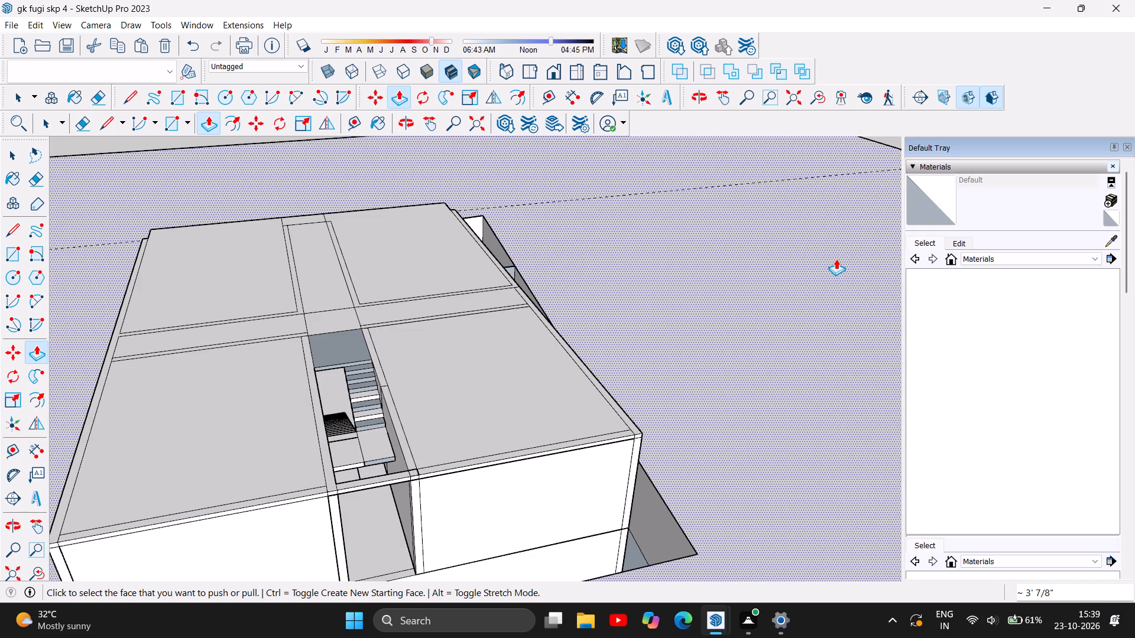
Examine the roof slab, stairwell opening and widened upper landing from all around the building.
click(399, 119)
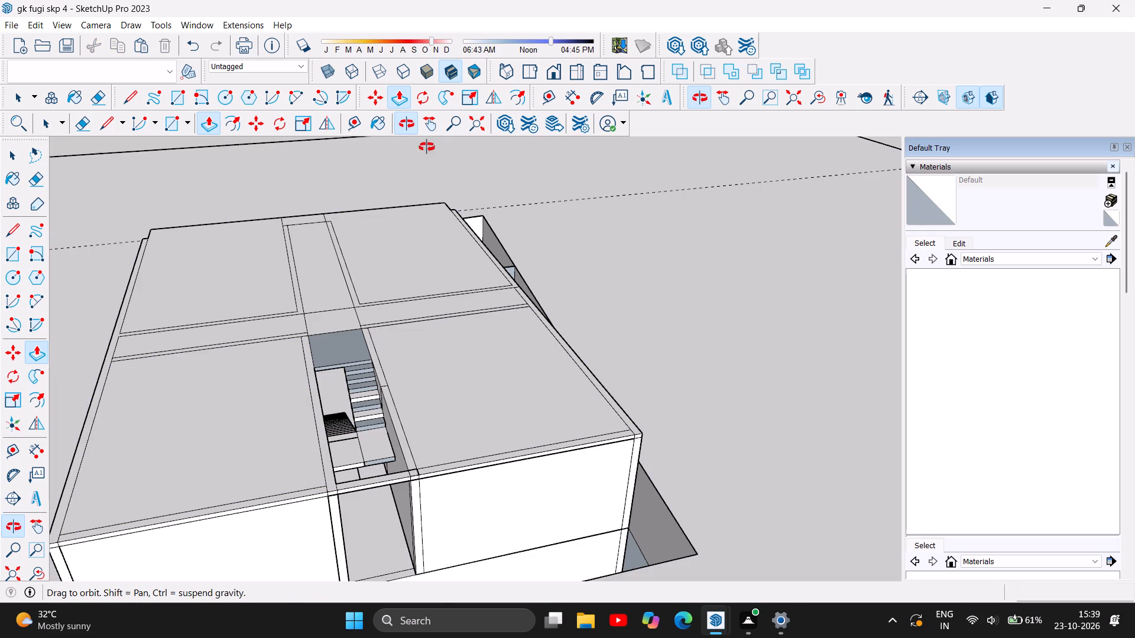
drag(537, 297, 281, 342)
drag(434, 286, 325, 293)
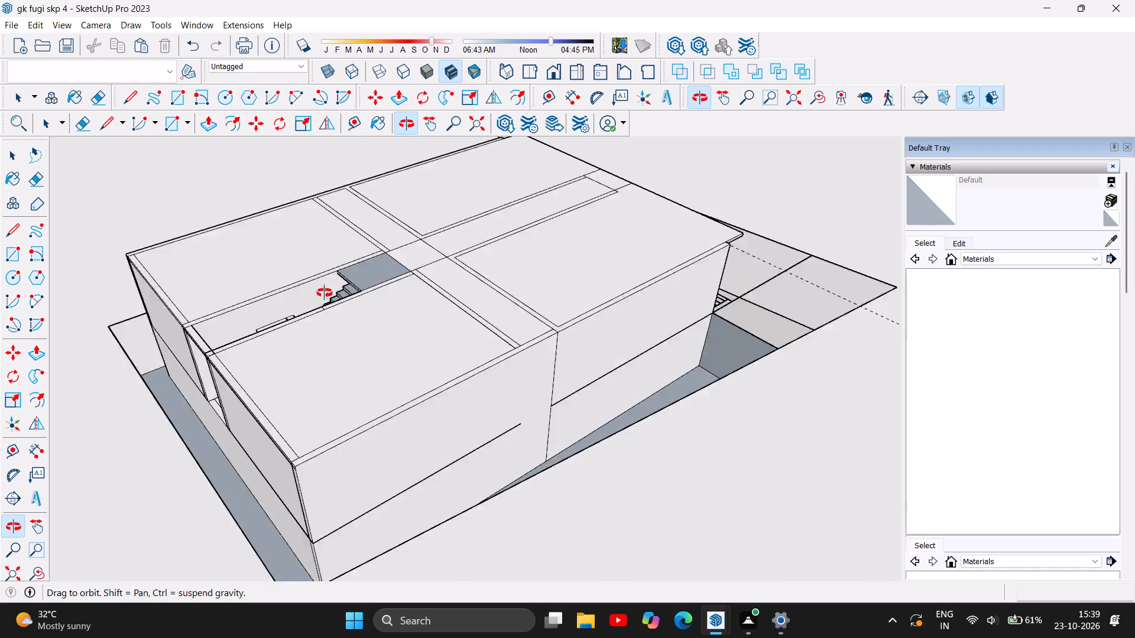
drag(325, 293, 80, 338)
drag(526, 304, 148, 190)
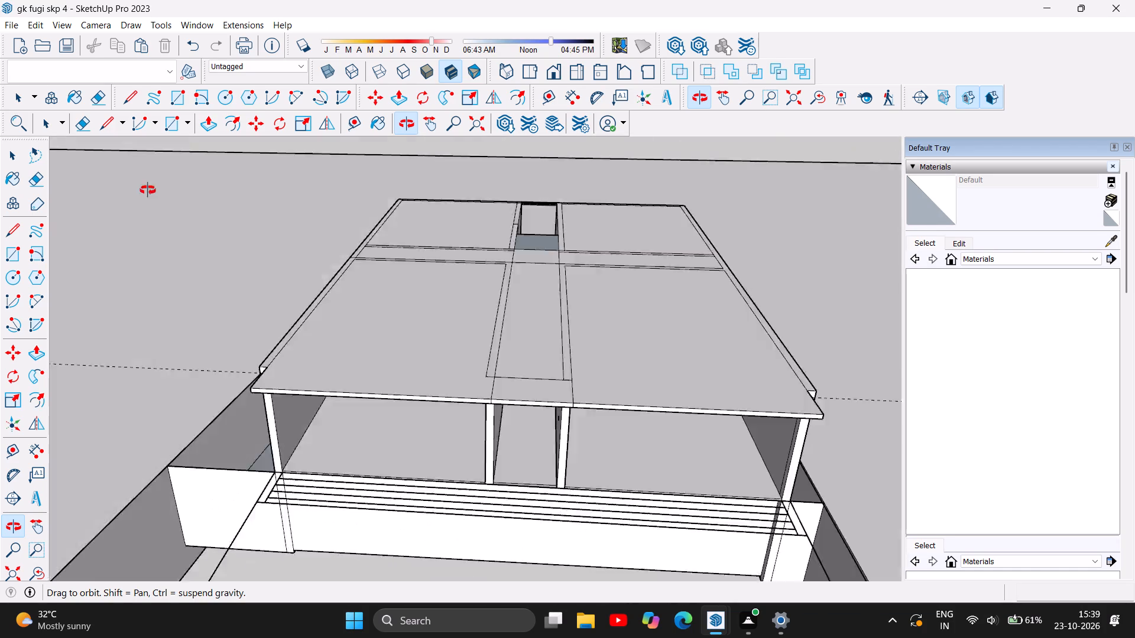
drag(148, 190, 109, 151)
scroll(517, 201, up, 4)
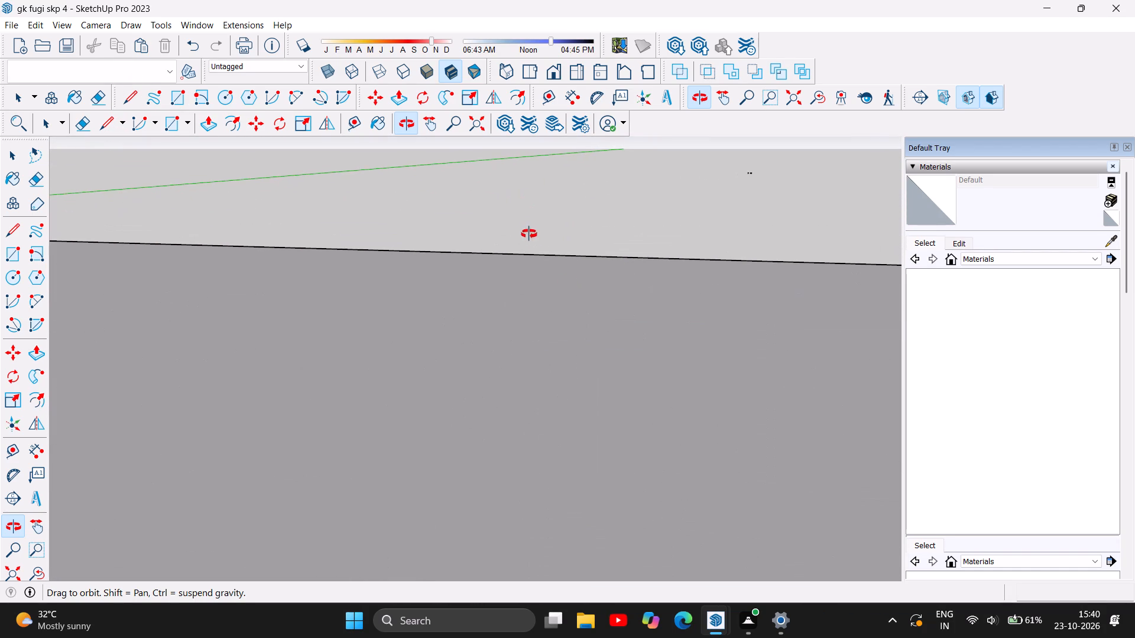
scroll(527, 229, down, 3)
drag(608, 322, 608, 542)
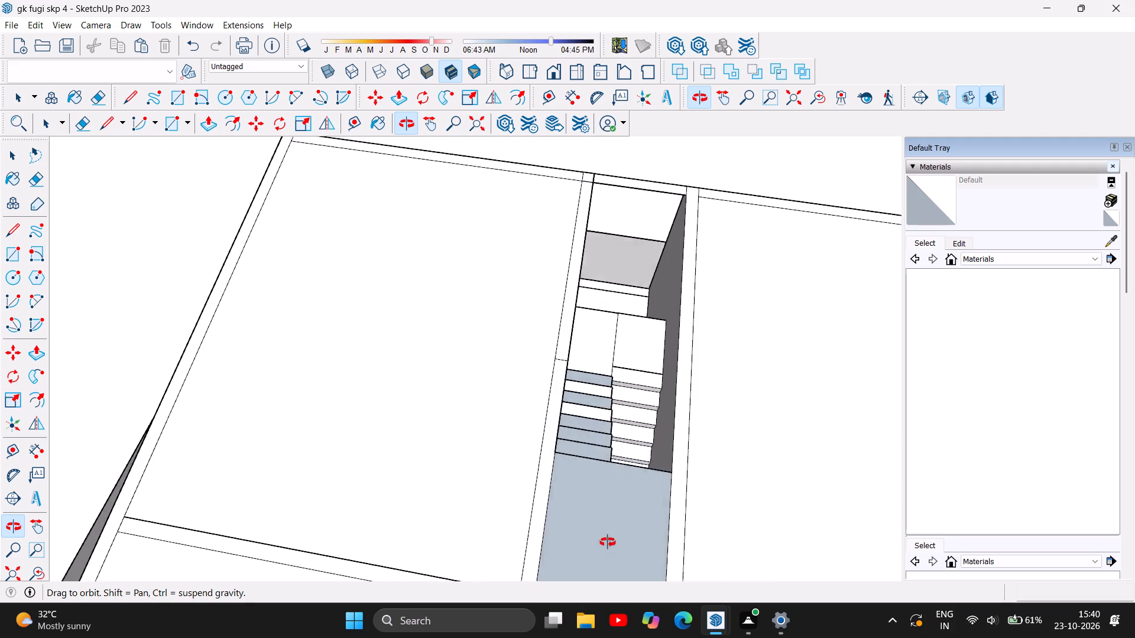
drag(608, 542, 586, 562)
drag(565, 410, 746, 394)
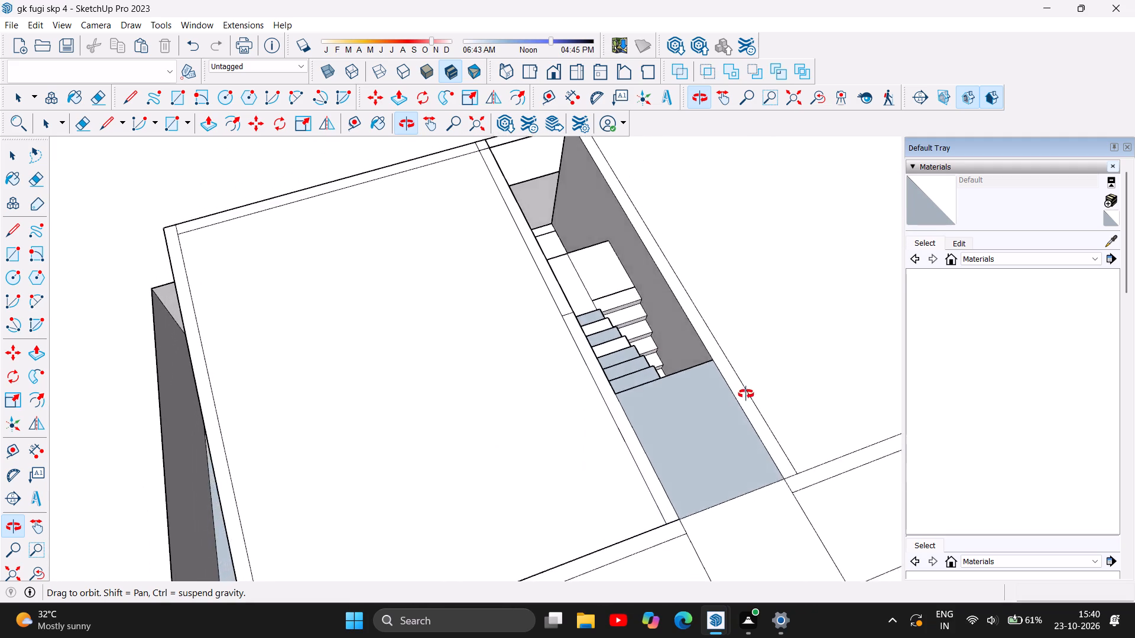
drag(746, 394, 310, 349)
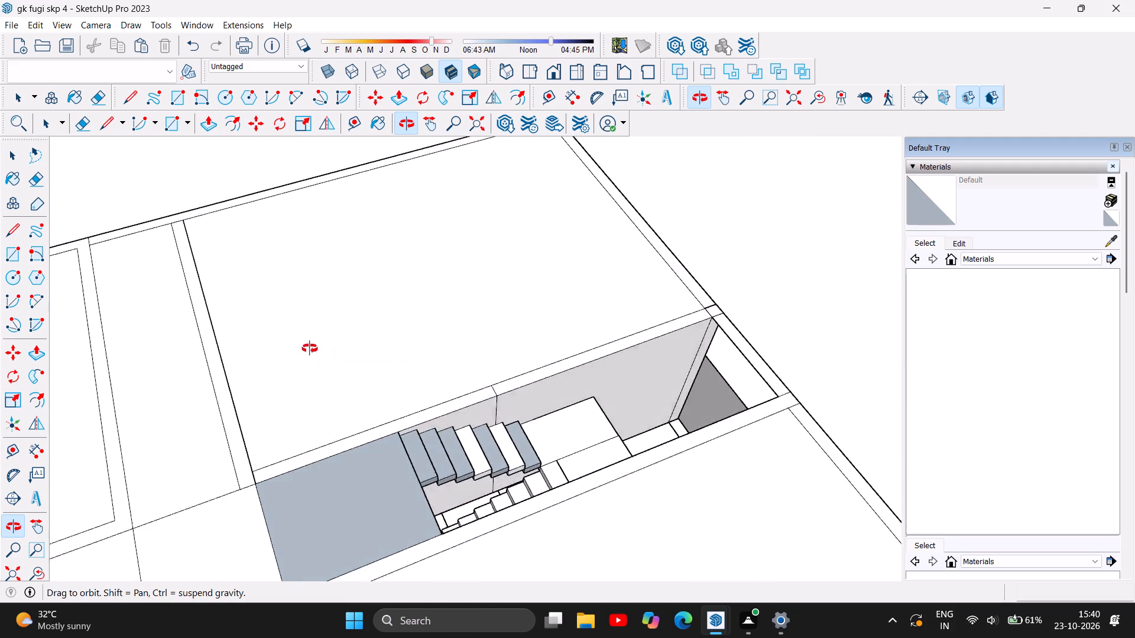
drag(310, 349, 30, 328)
drag(508, 406, 298, 367)
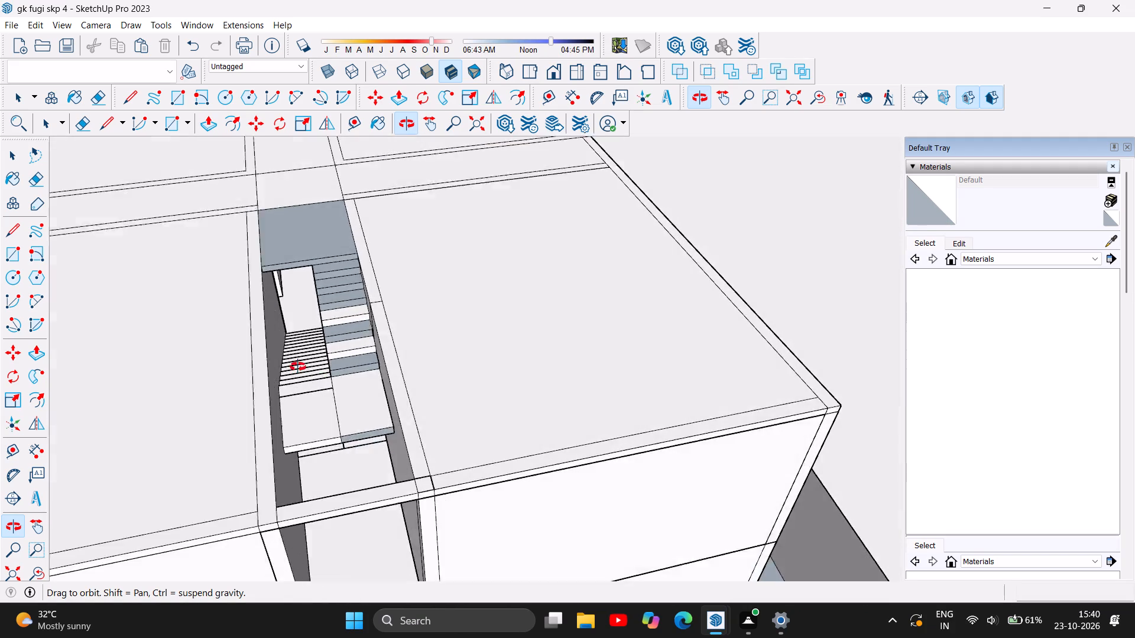
drag(298, 367, 521, 476)
Examine the upper flight's steps and the underside of the widened upper landing from close range within the stairwell.
scroll(338, 422, up, 7)
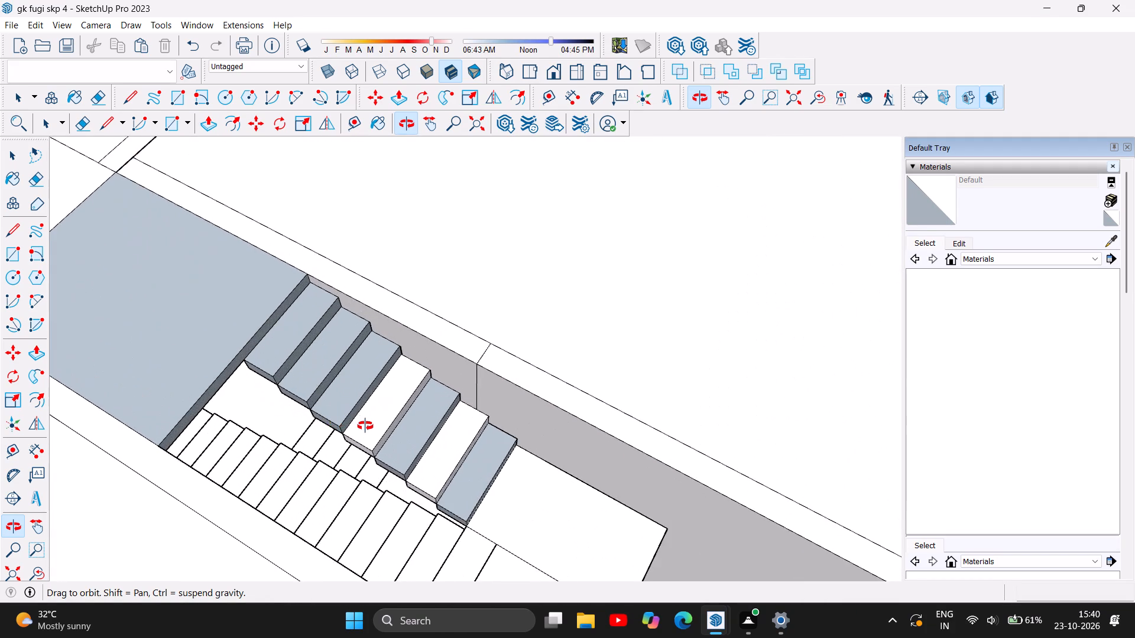
scroll(365, 426, up, 6)
drag(325, 467, 419, 382)
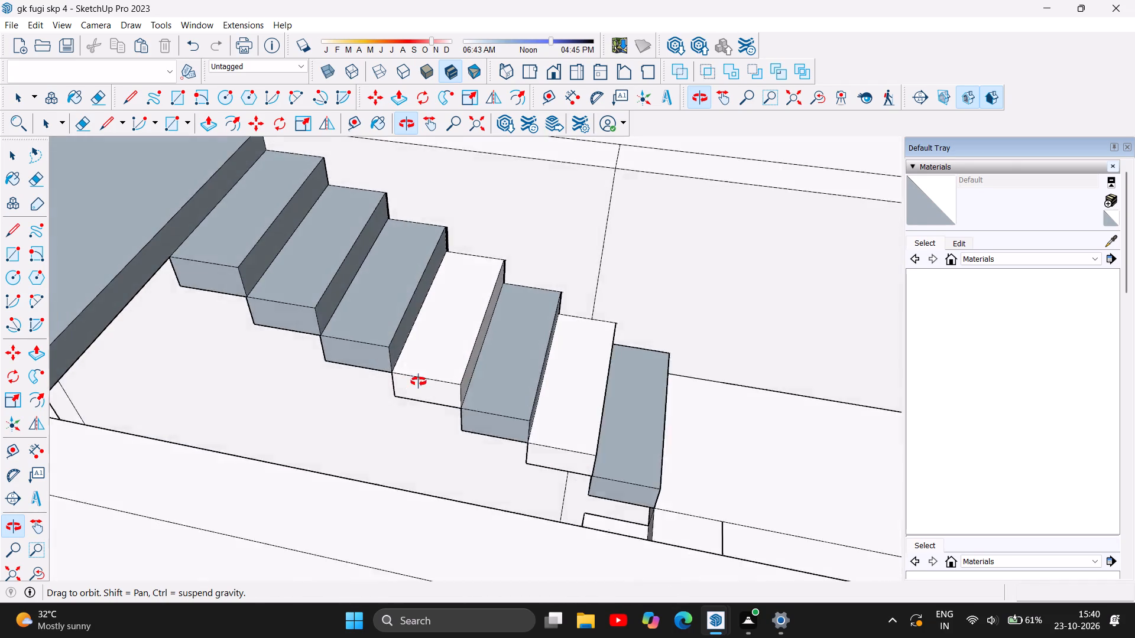
drag(419, 382, 360, 338)
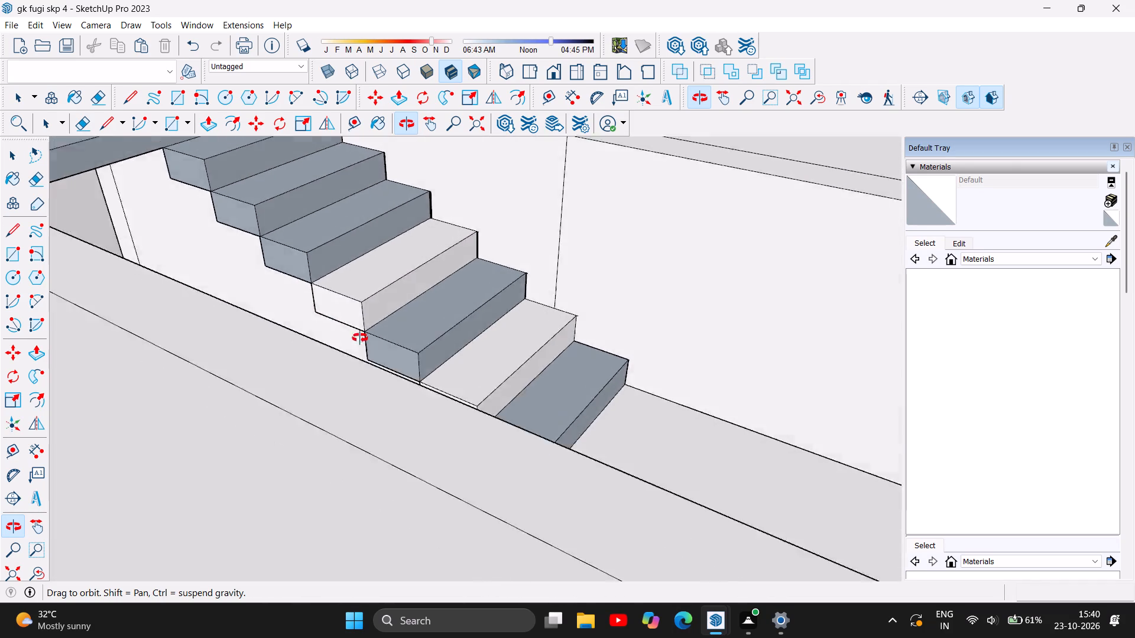
drag(360, 338, 454, 386)
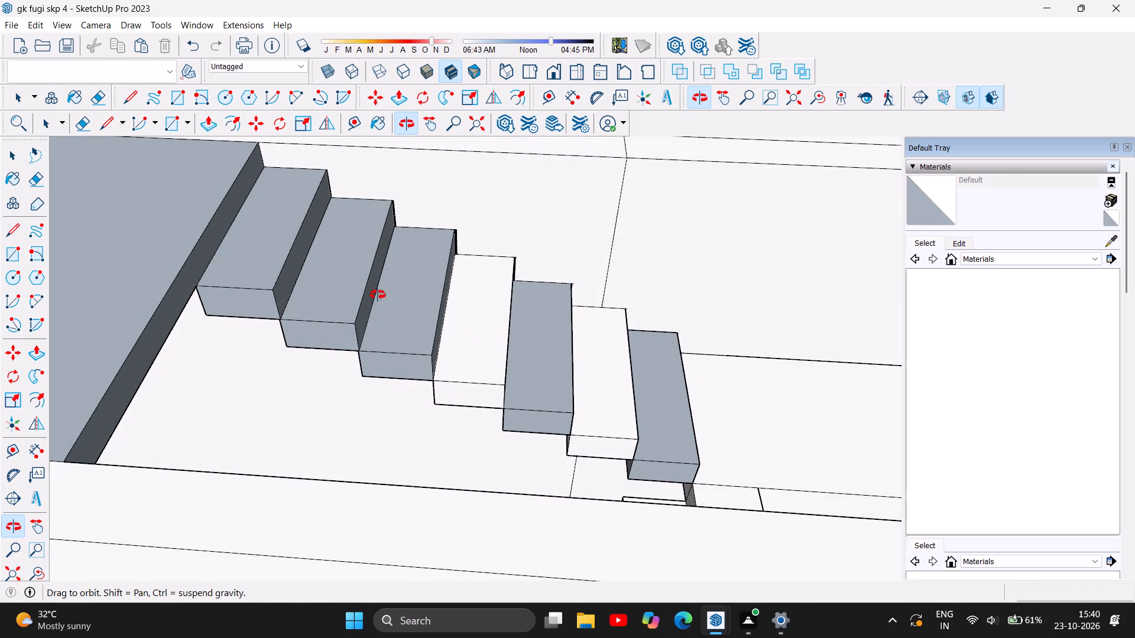
drag(341, 380, 456, 376)
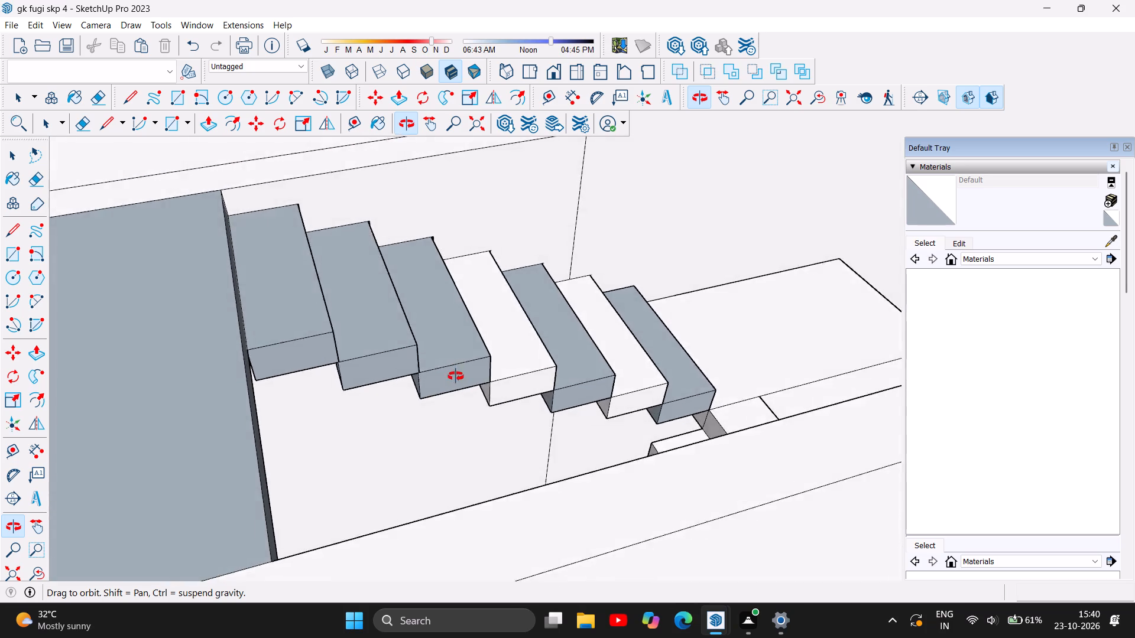
drag(456, 376, 262, 331)
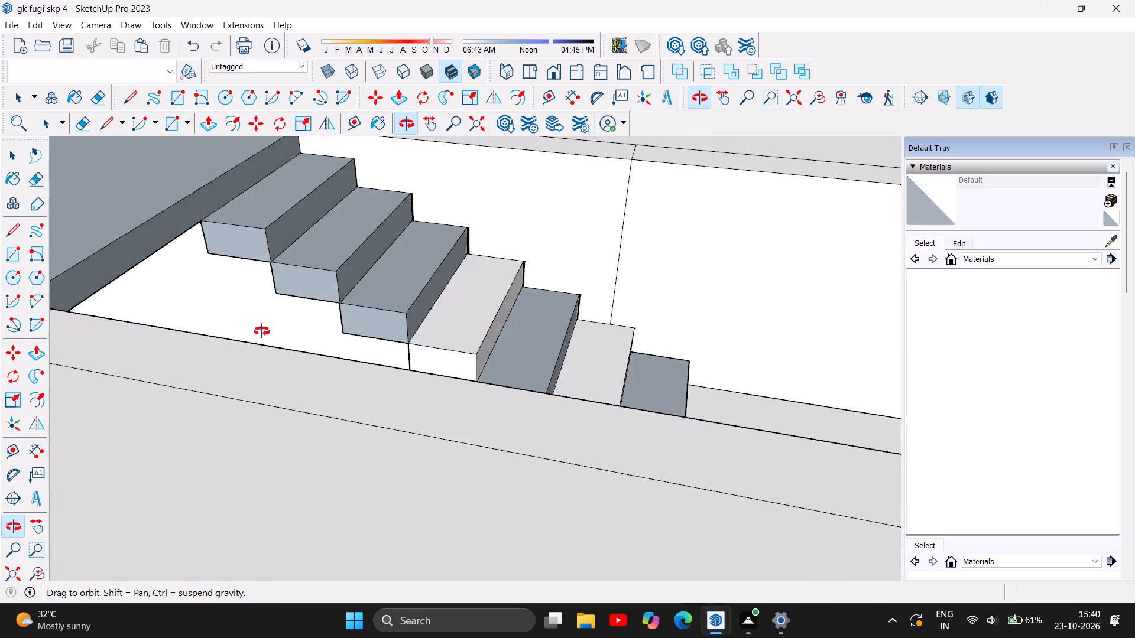
drag(262, 331, 234, 326)
drag(637, 334, 404, 258)
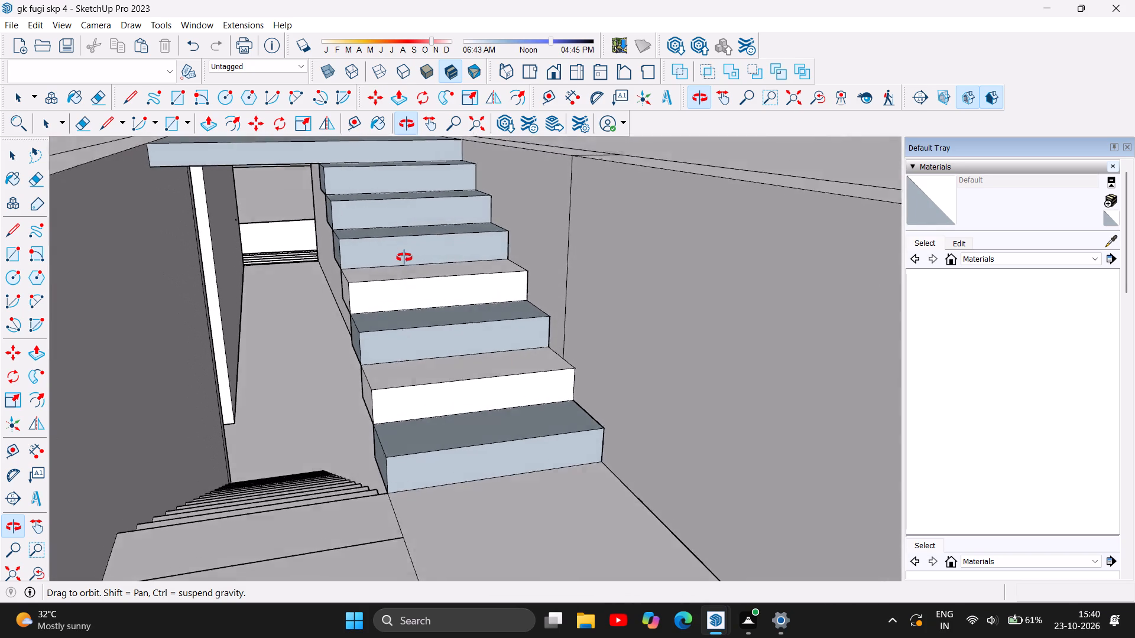
drag(404, 258, 351, 198)
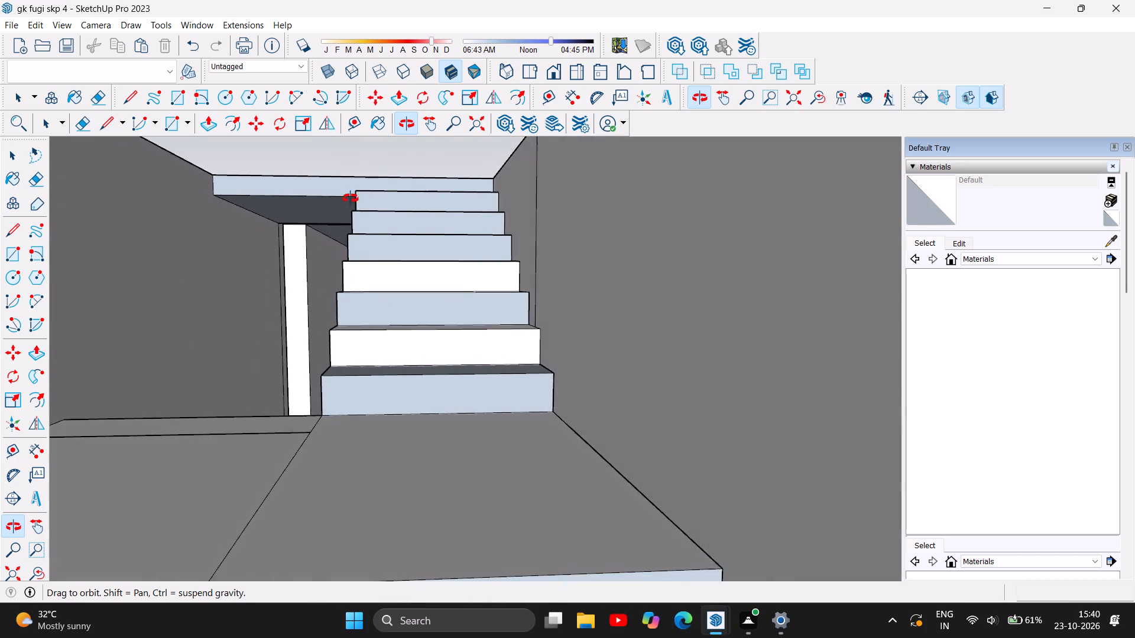
drag(351, 198, 413, 211)
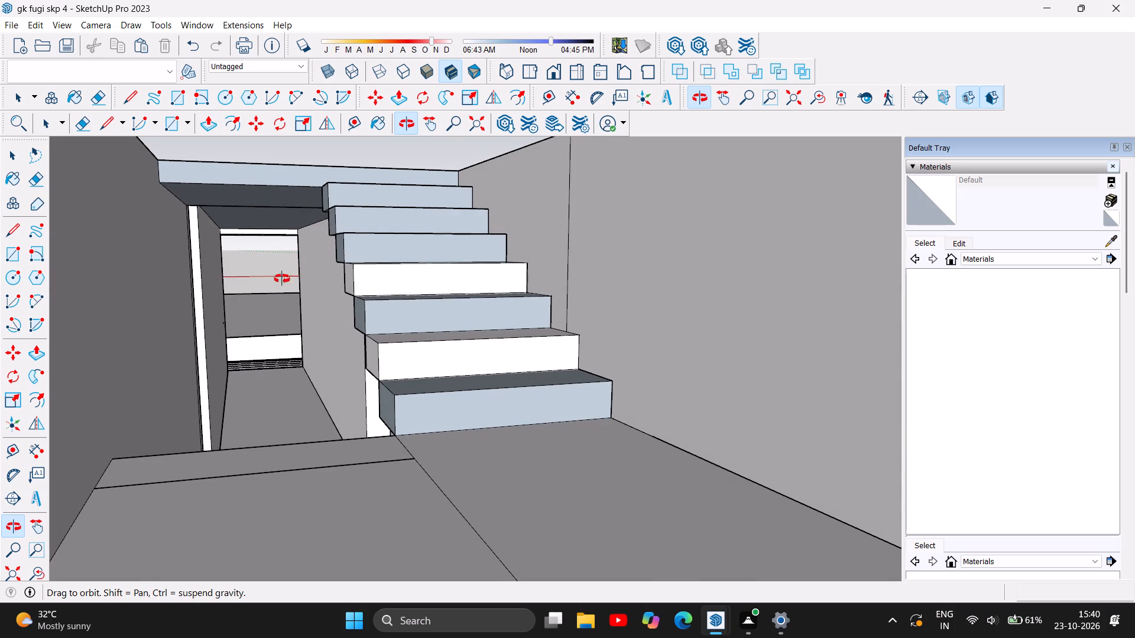
Examine the stairwell passage and the whole building from the outside front and from above.
scroll(261, 306, up, 3)
scroll(234, 239, up, 2)
drag(228, 264, 905, 279)
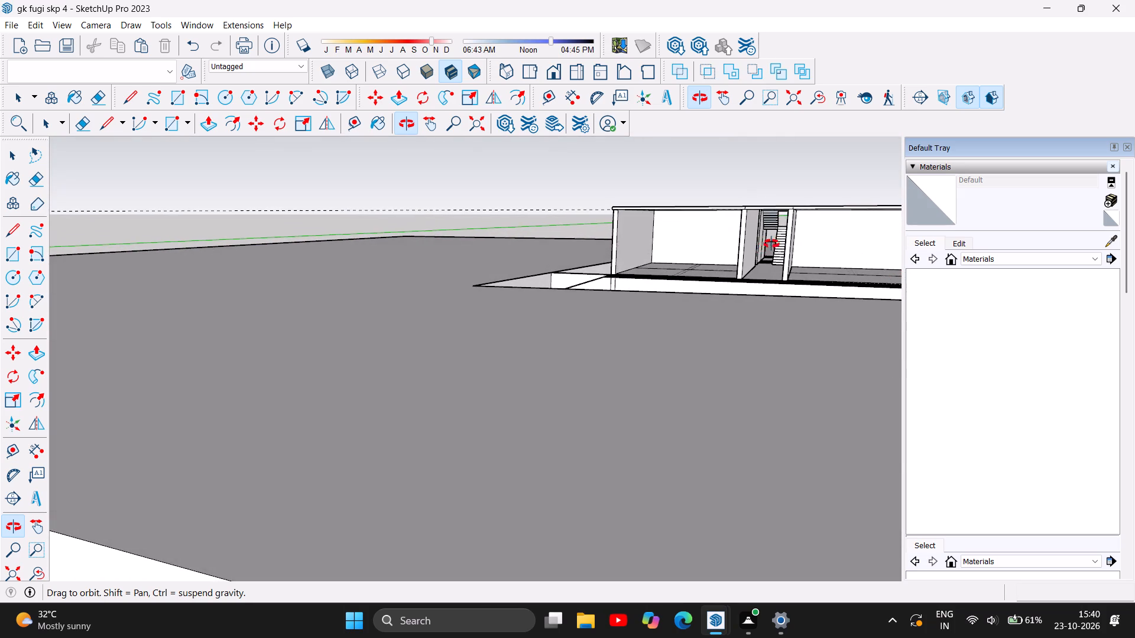
scroll(773, 241, up, 3)
drag(616, 326, 651, 323)
scroll(582, 363, down, 4)
scroll(638, 358, down, 3)
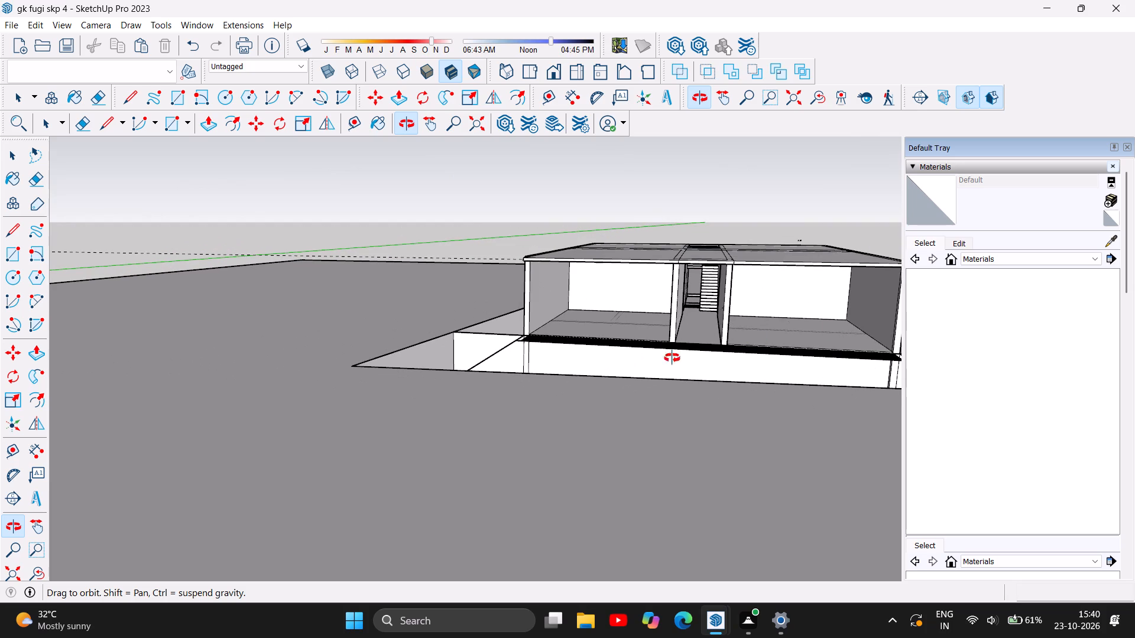
drag(585, 349, 590, 449)
drag(410, 299, 435, 291)
drag(726, 273, 659, 265)
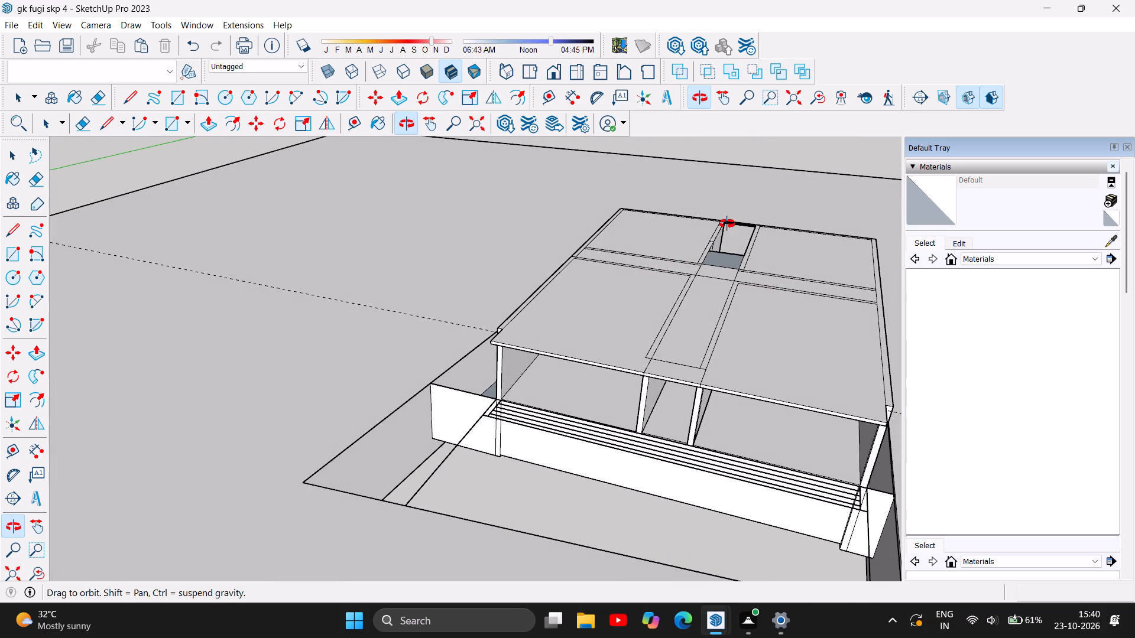
drag(739, 207, 805, 327)
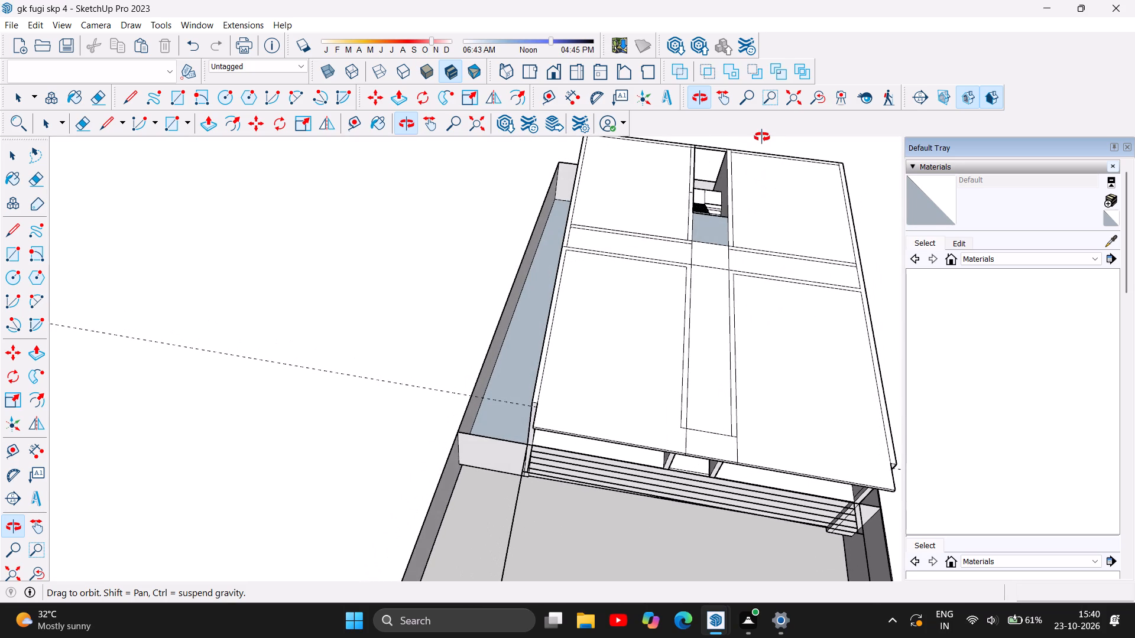
Examine the widened upper landing's fit against the slab edges and its connection to the upper flight.
scroll(762, 137, up, 5)
scroll(708, 192, up, 5)
scroll(634, 409, up, 4)
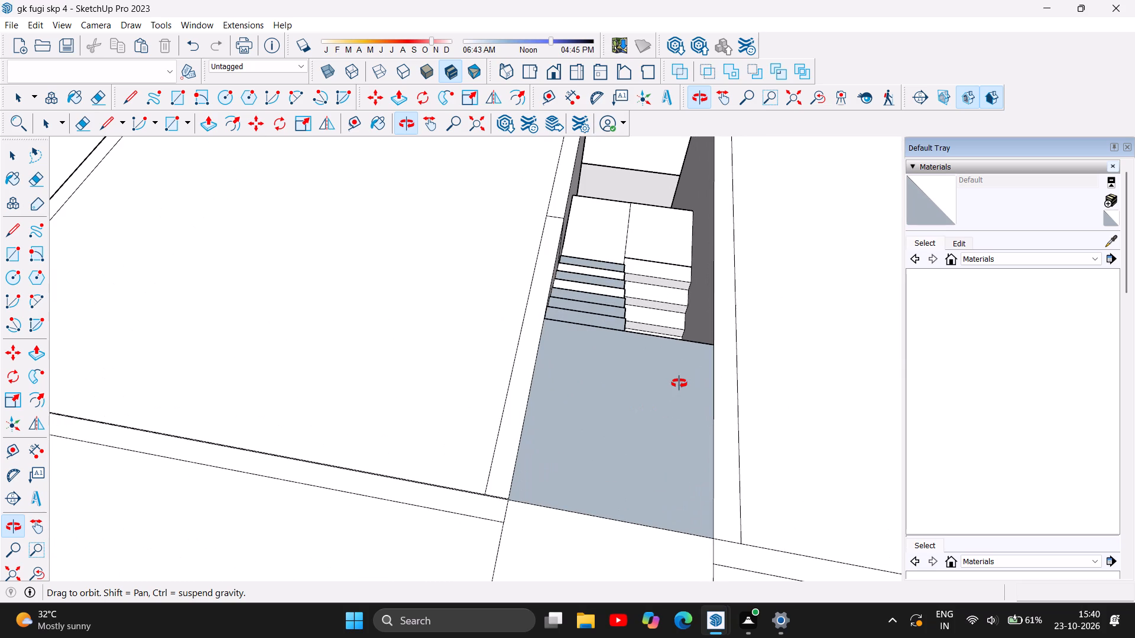
drag(638, 391, 642, 295)
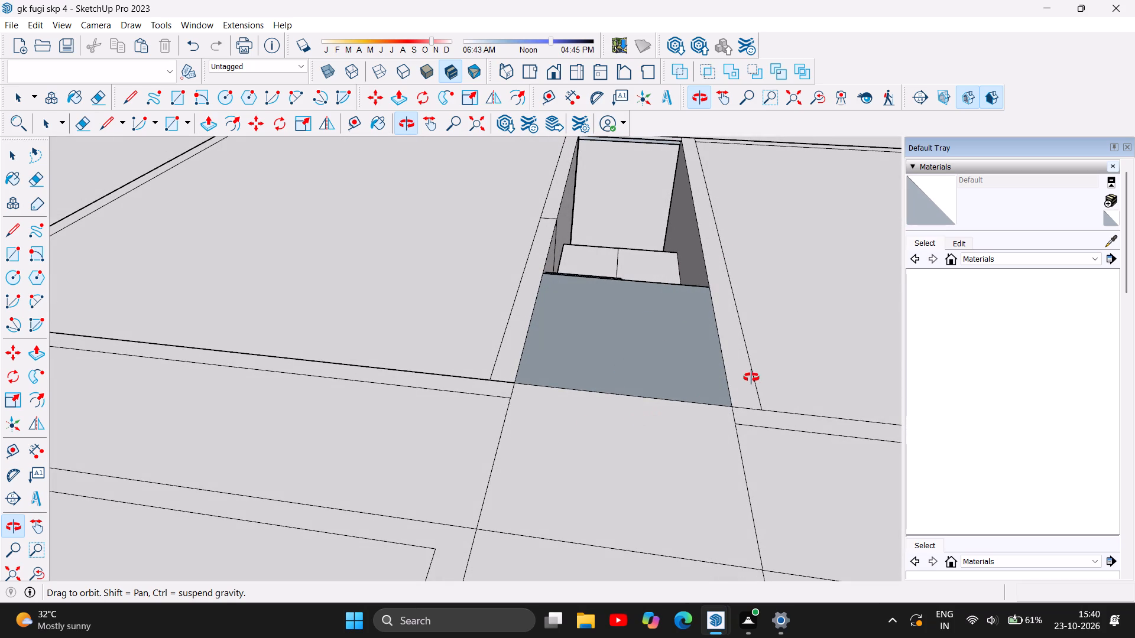
scroll(754, 372, up, 4)
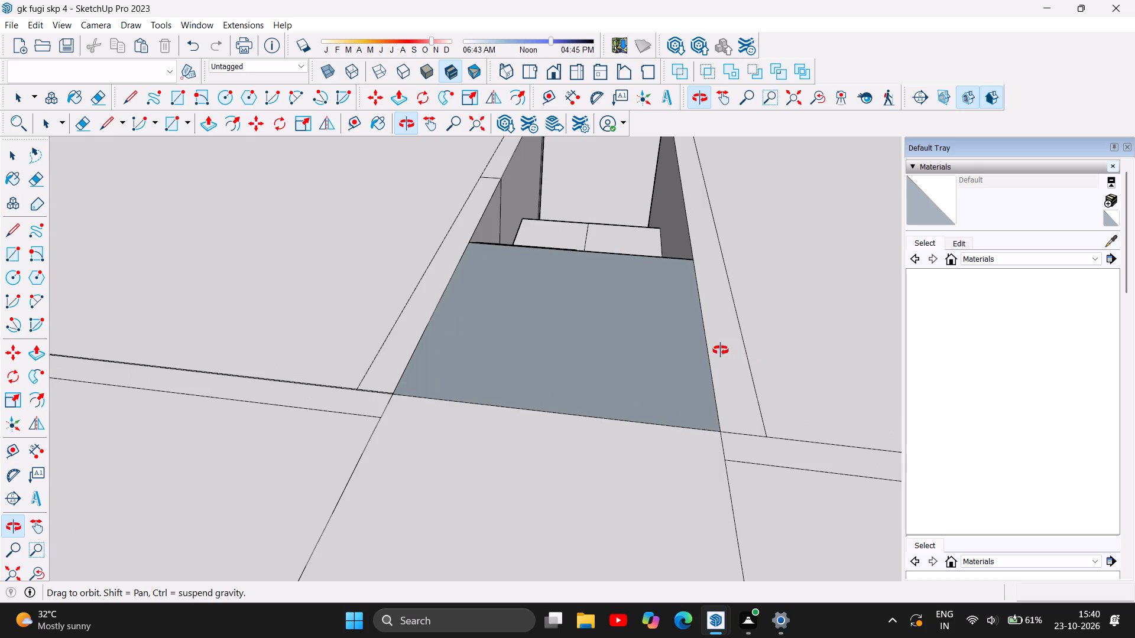
drag(721, 350, 205, 402)
drag(423, 355, 167, 288)
scroll(293, 130, up, 5)
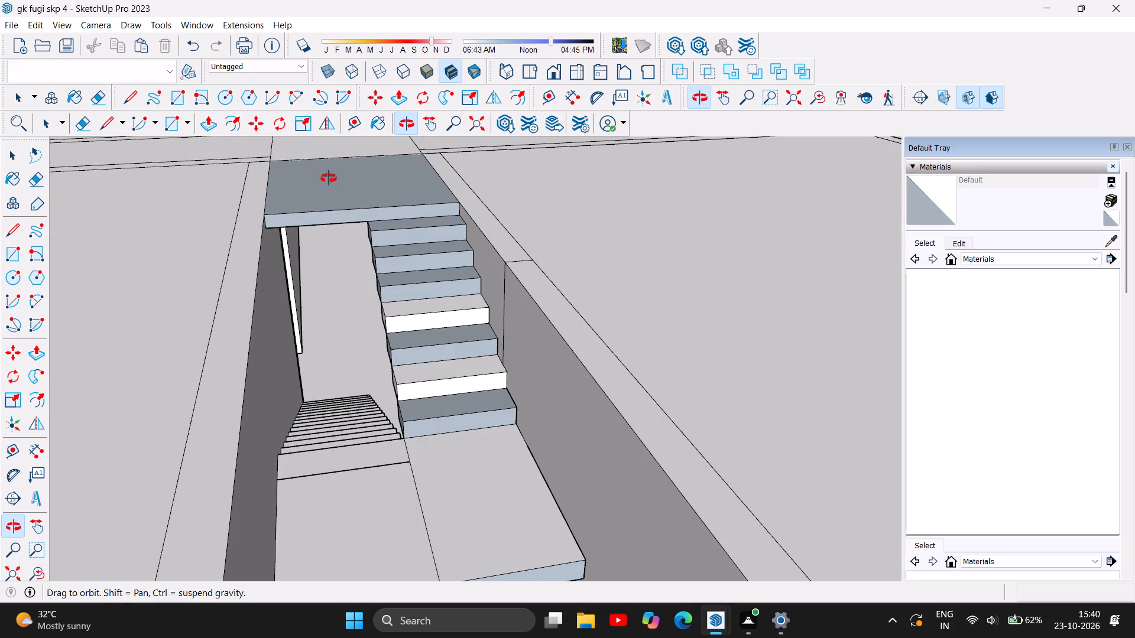
Undo the last push/pull that widened the upper landing across the stairwell.
scroll(329, 178, up, 6)
scroll(210, 272, up, 5)
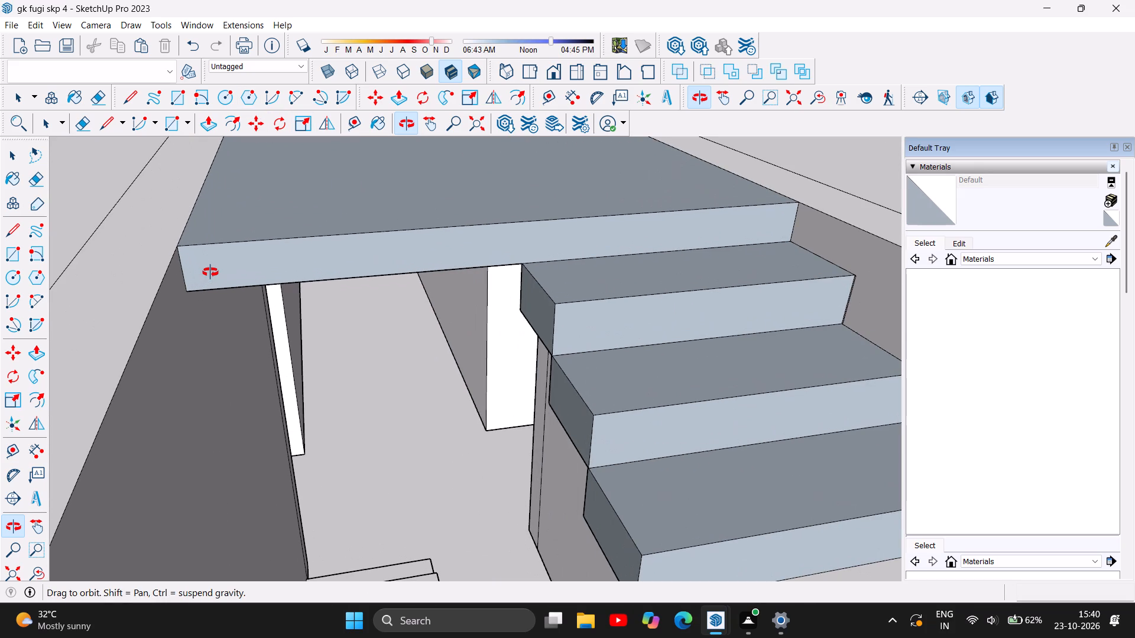
key(ctrl+z)
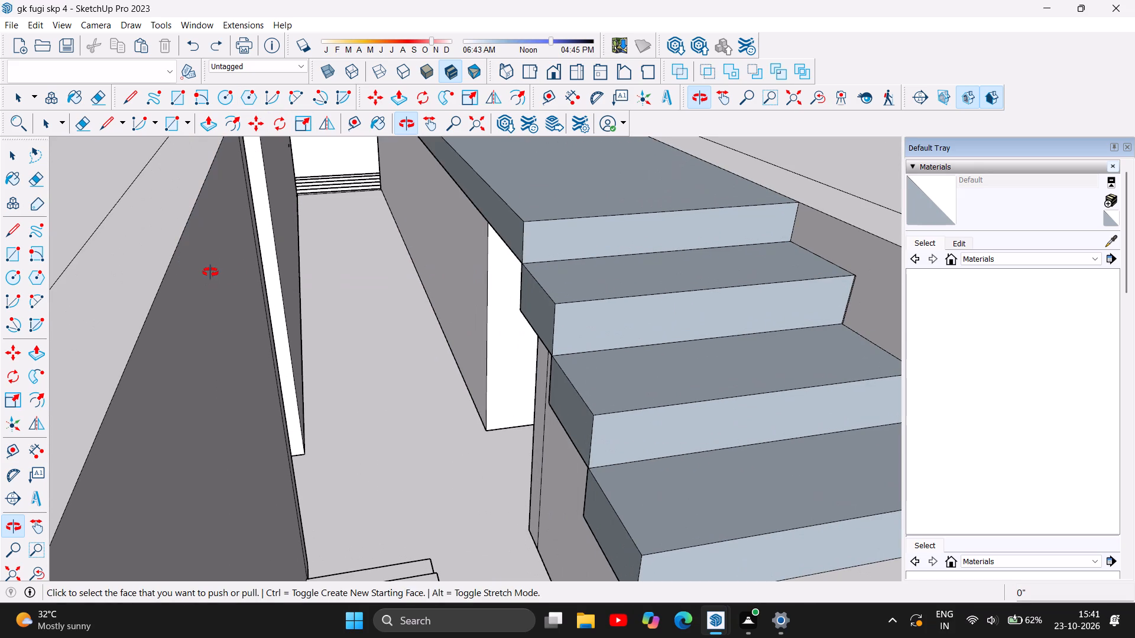
Examine the narrowed upper landing and the stairwell opening from above the roof slab and from the opposite side.
scroll(446, 385, down, 5)
drag(387, 320, 607, 396)
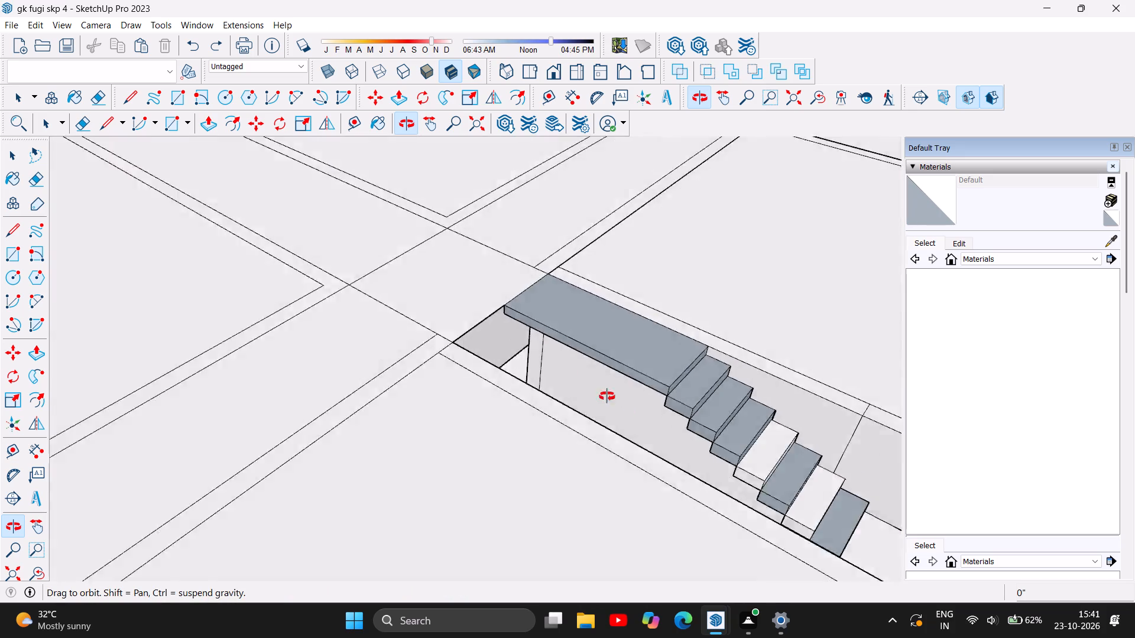
drag(607, 396, 680, 414)
drag(330, 329, 797, 310)
drag(515, 232, 553, 226)
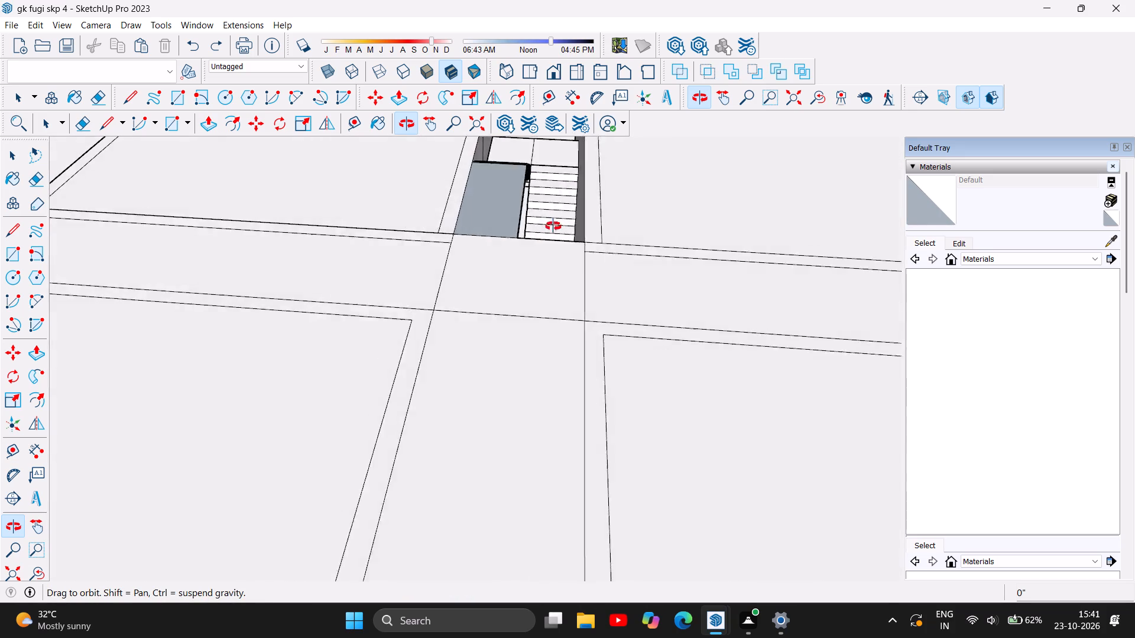
drag(553, 226, 584, 221)
scroll(575, 166, up, 1)
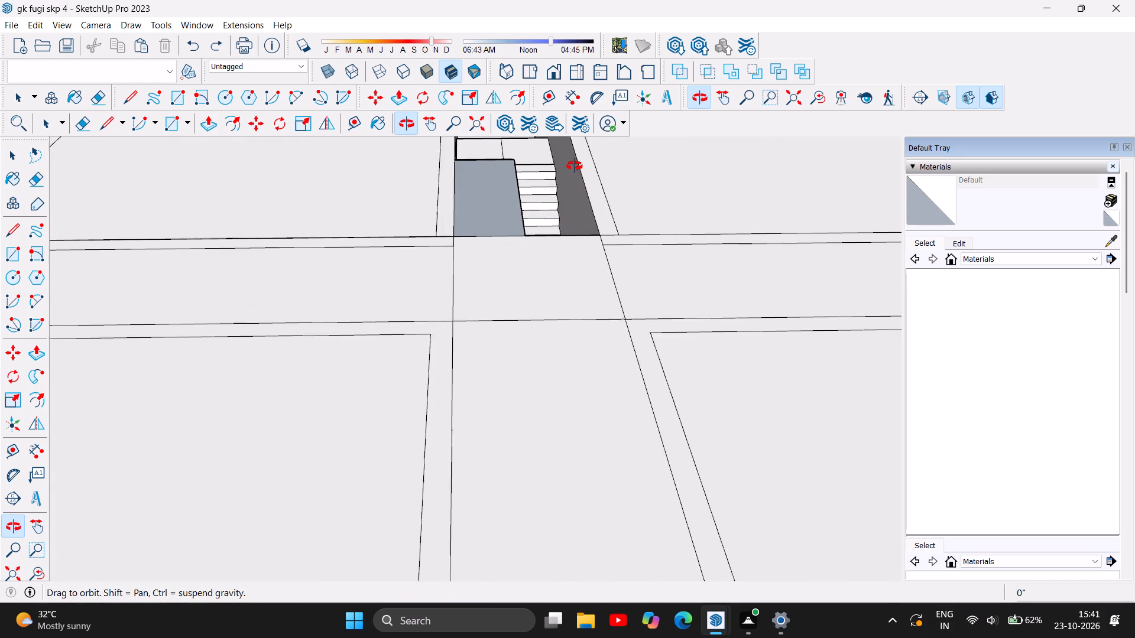
scroll(575, 166, up, 2)
scroll(416, 342, down, 8)
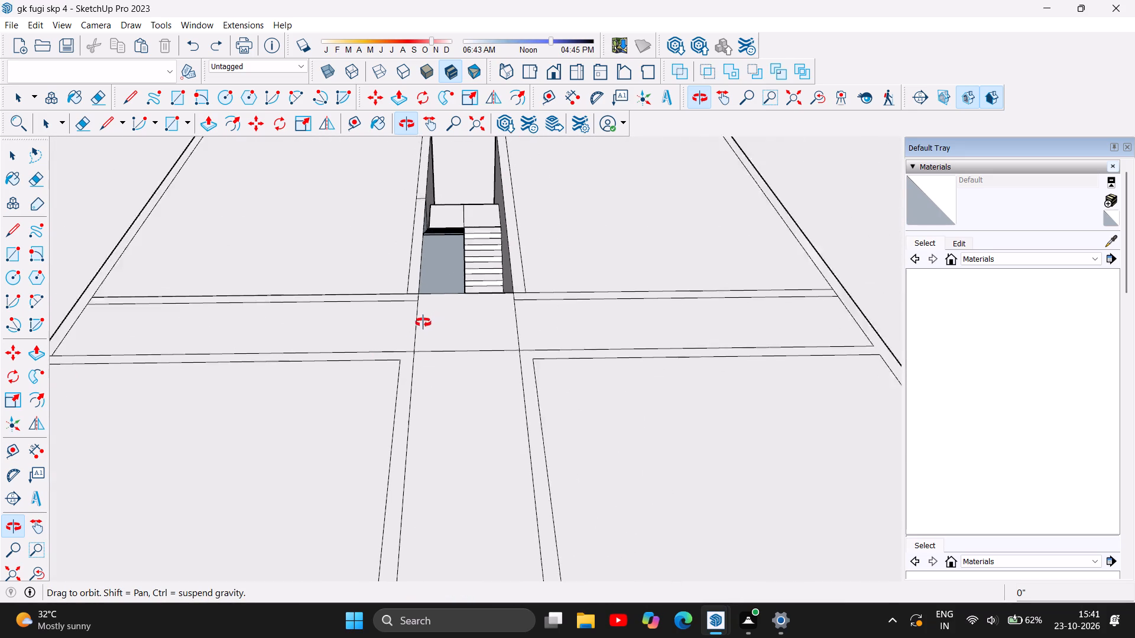
scroll(423, 323, down, 1)
scroll(510, 206, up, 4)
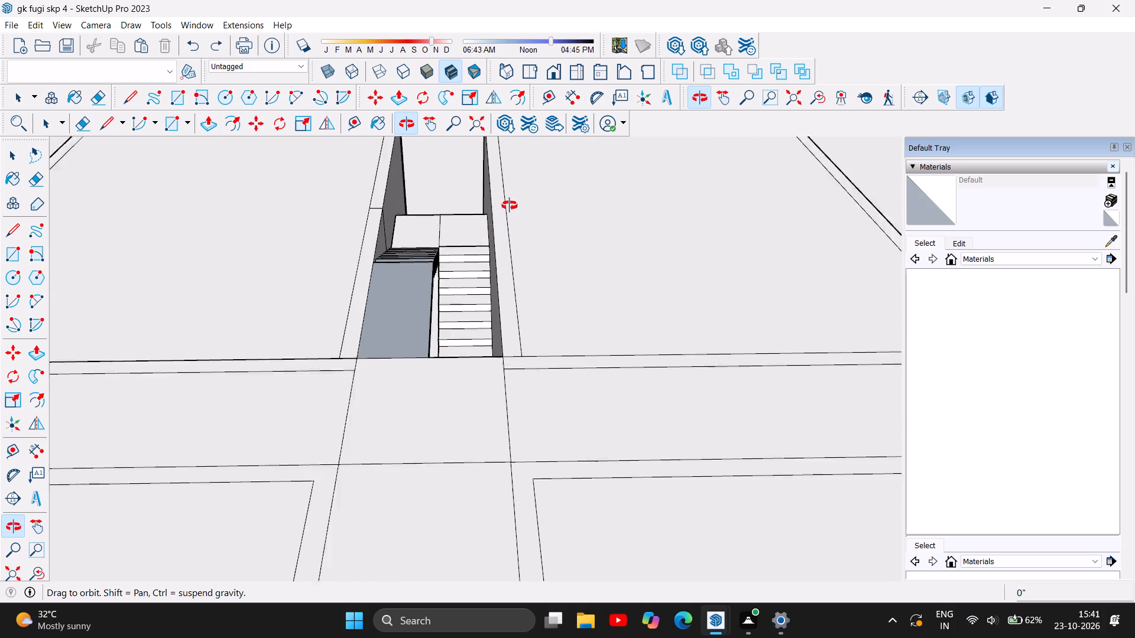
scroll(510, 206, up, 1)
Examine the open gap between the upper landing, the lower flight and the stairwell wall at the slab edge.
drag(465, 331, 471, 253)
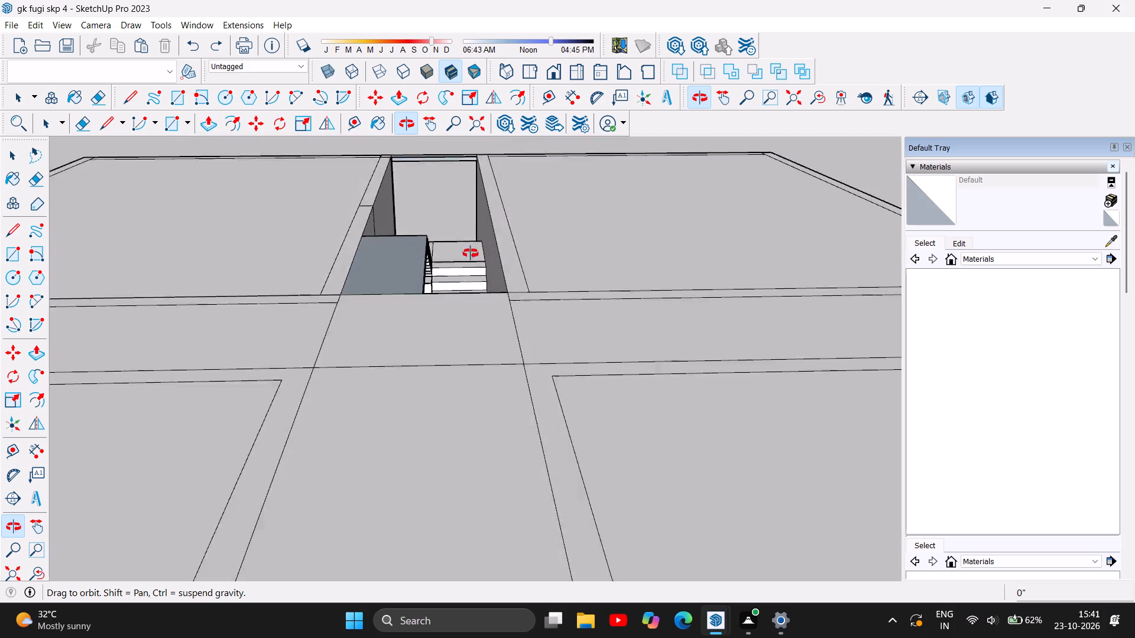
drag(471, 253, 472, 230)
scroll(466, 214, up, 2)
drag(443, 269, 442, 278)
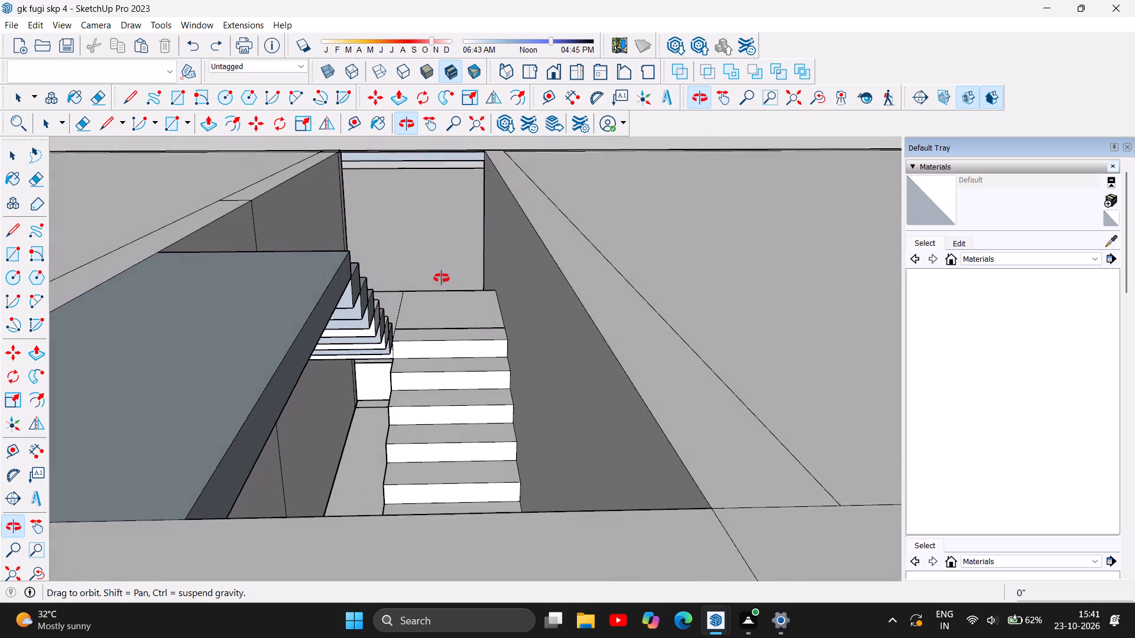
drag(442, 278, 442, 285)
scroll(448, 258, down, 3)
drag(430, 333, 432, 362)
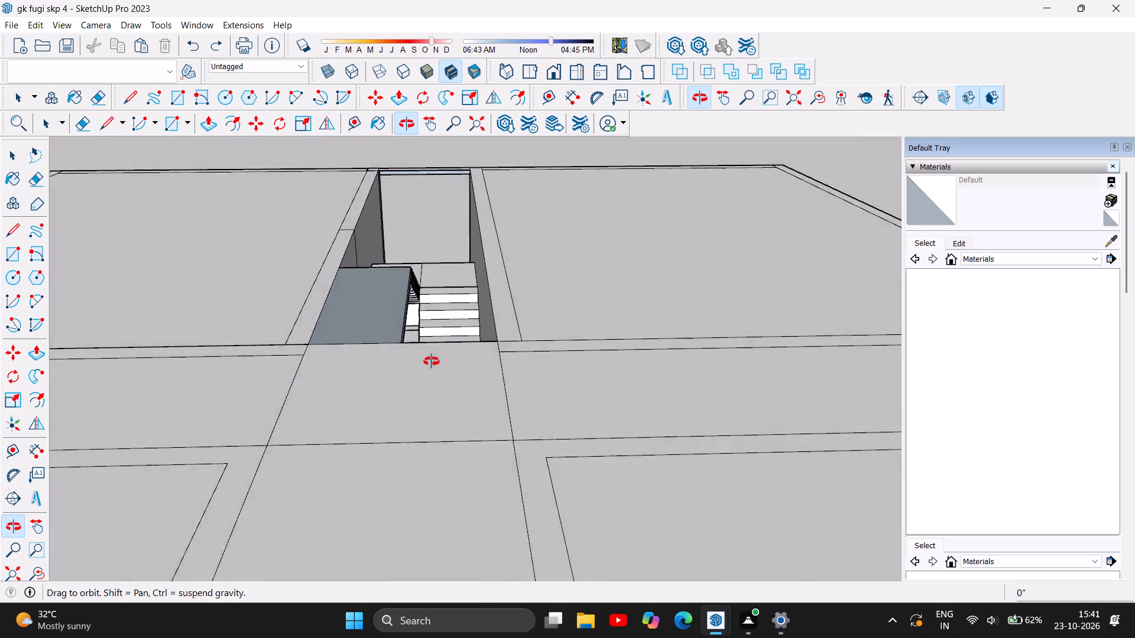
drag(432, 362, 432, 384)
scroll(469, 374, up, 4)
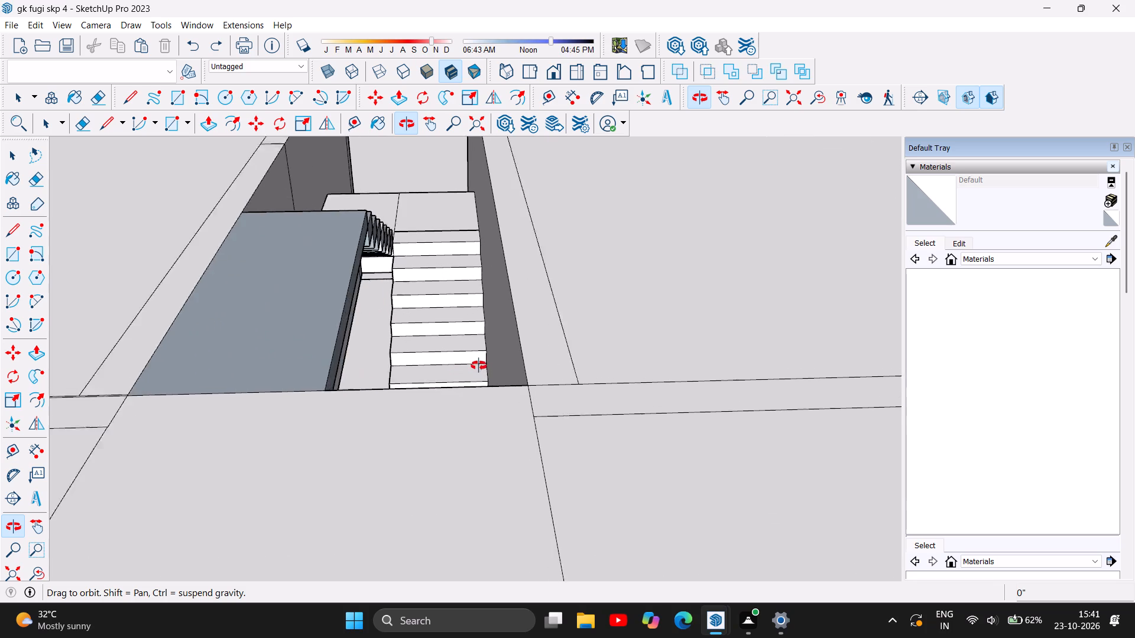
scroll(479, 366, up, 2)
drag(493, 351, 488, 358)
drag(476, 378, 487, 372)
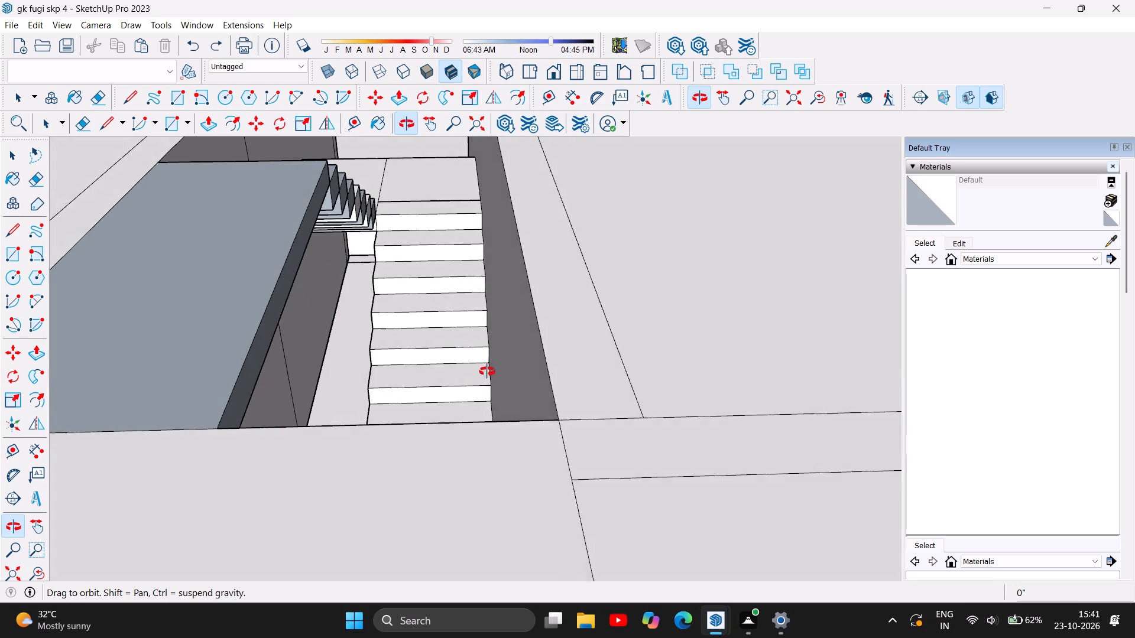
drag(487, 372, 491, 393)
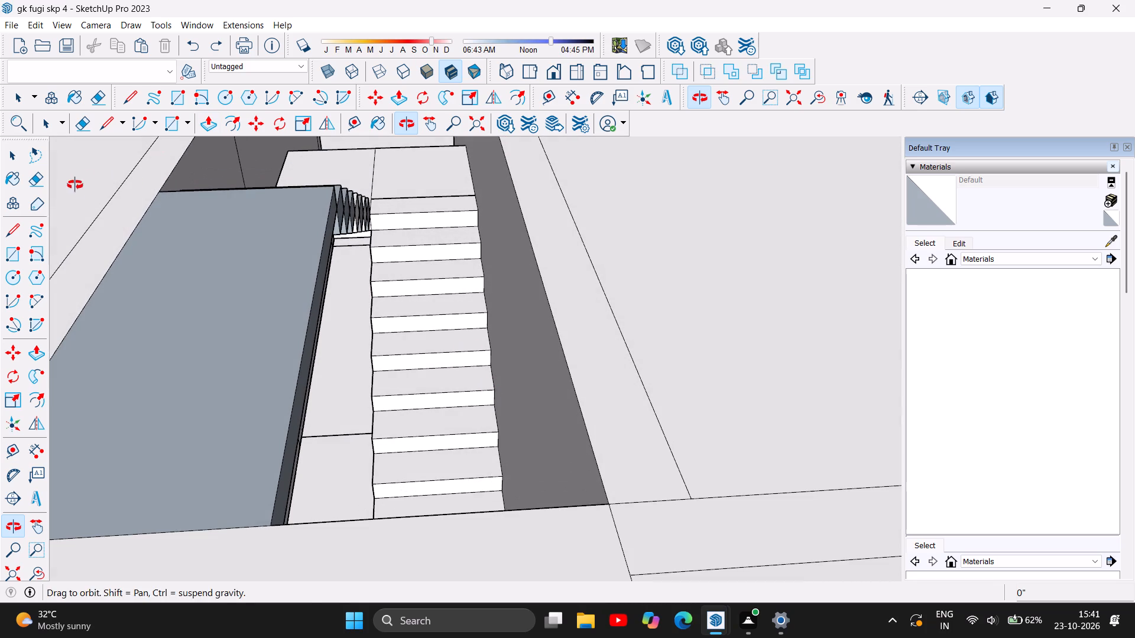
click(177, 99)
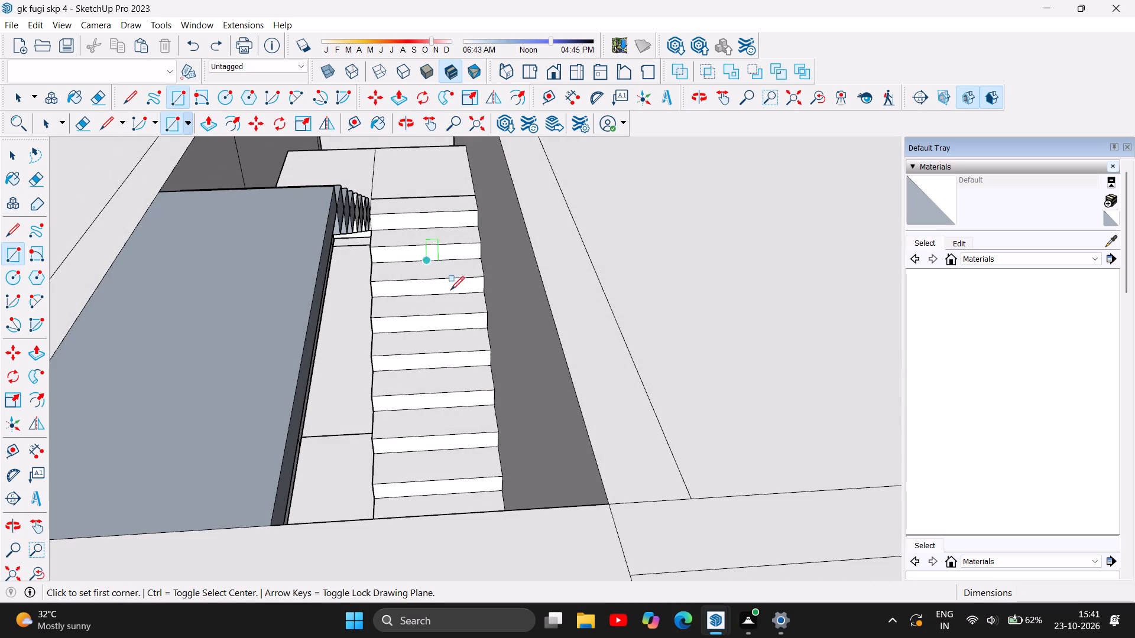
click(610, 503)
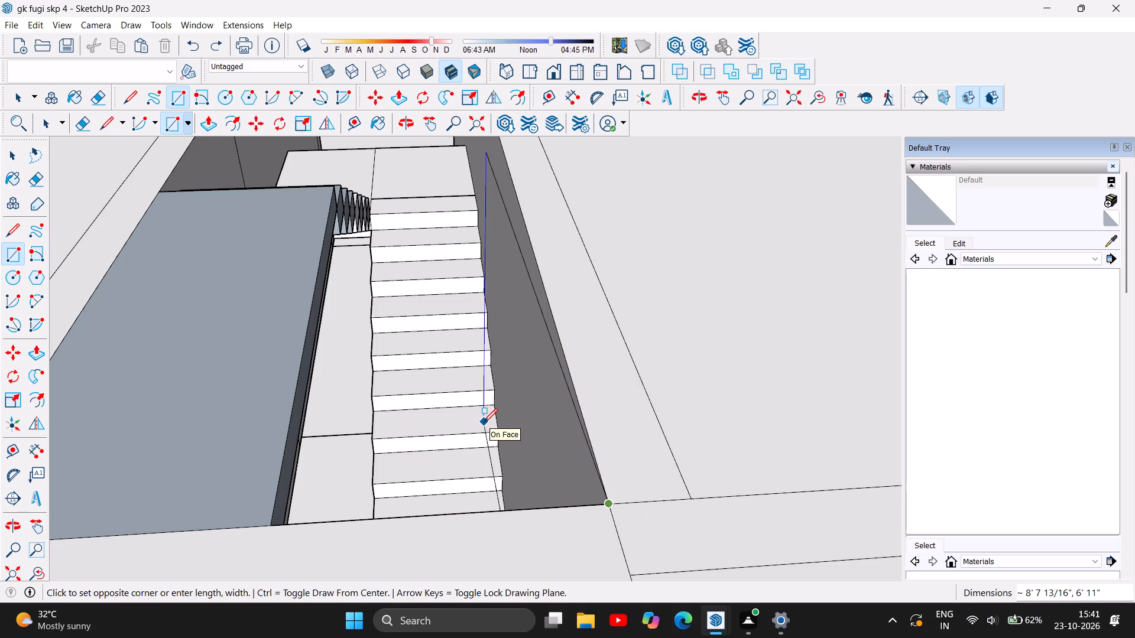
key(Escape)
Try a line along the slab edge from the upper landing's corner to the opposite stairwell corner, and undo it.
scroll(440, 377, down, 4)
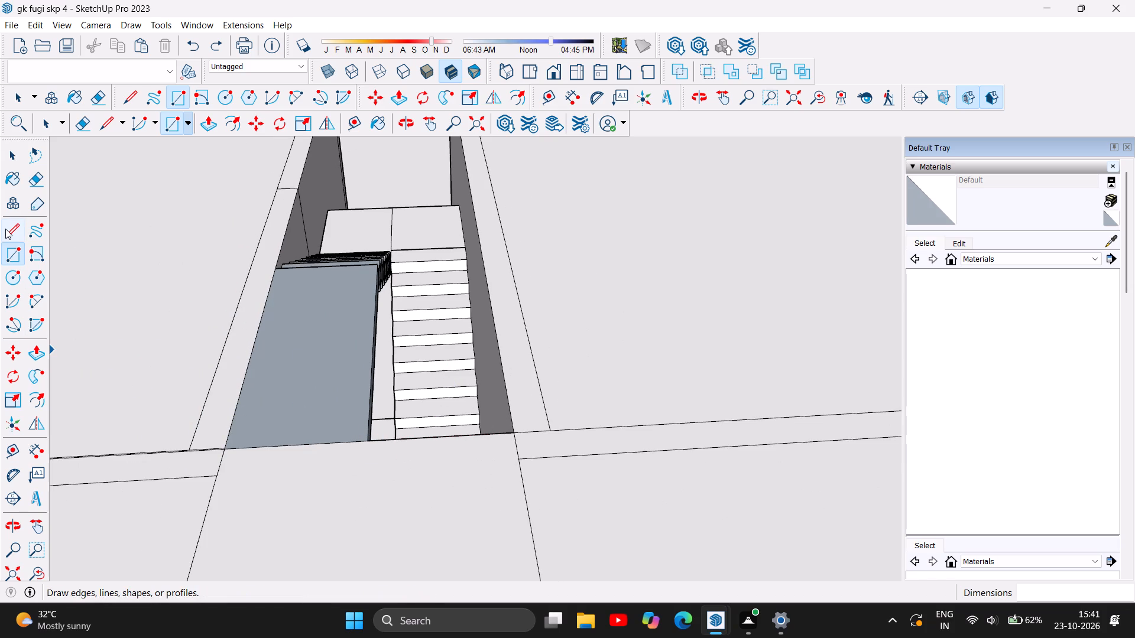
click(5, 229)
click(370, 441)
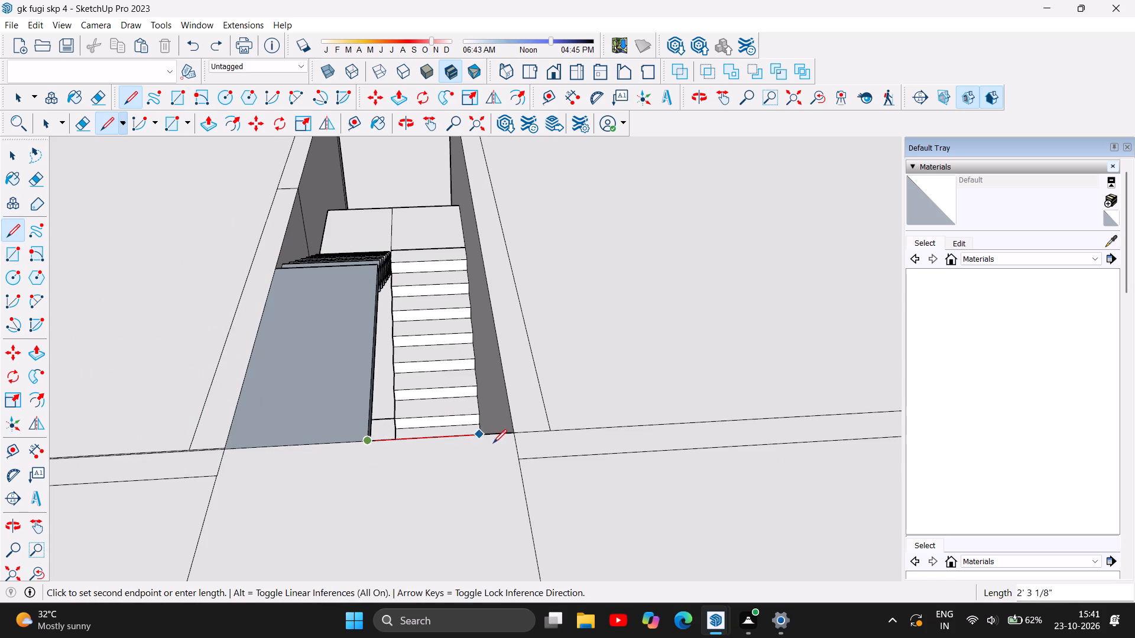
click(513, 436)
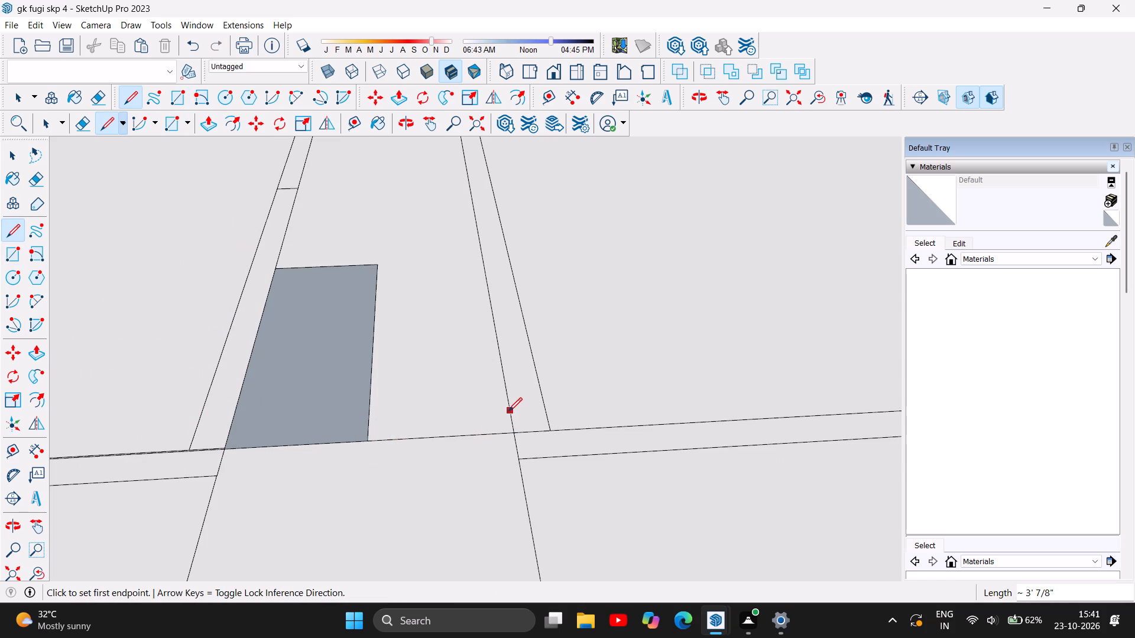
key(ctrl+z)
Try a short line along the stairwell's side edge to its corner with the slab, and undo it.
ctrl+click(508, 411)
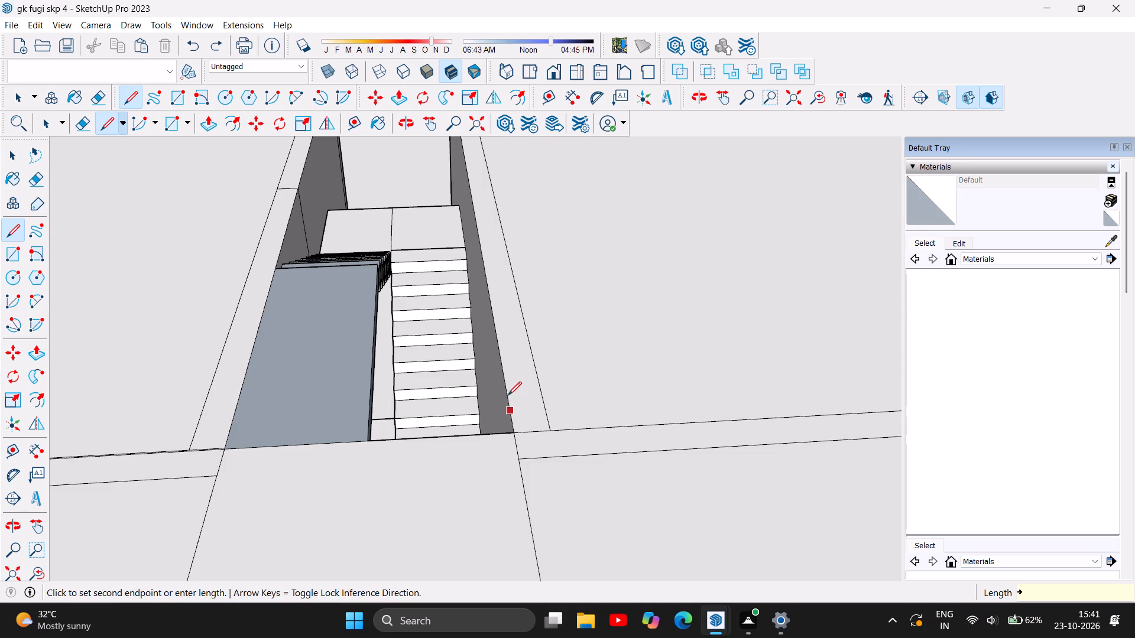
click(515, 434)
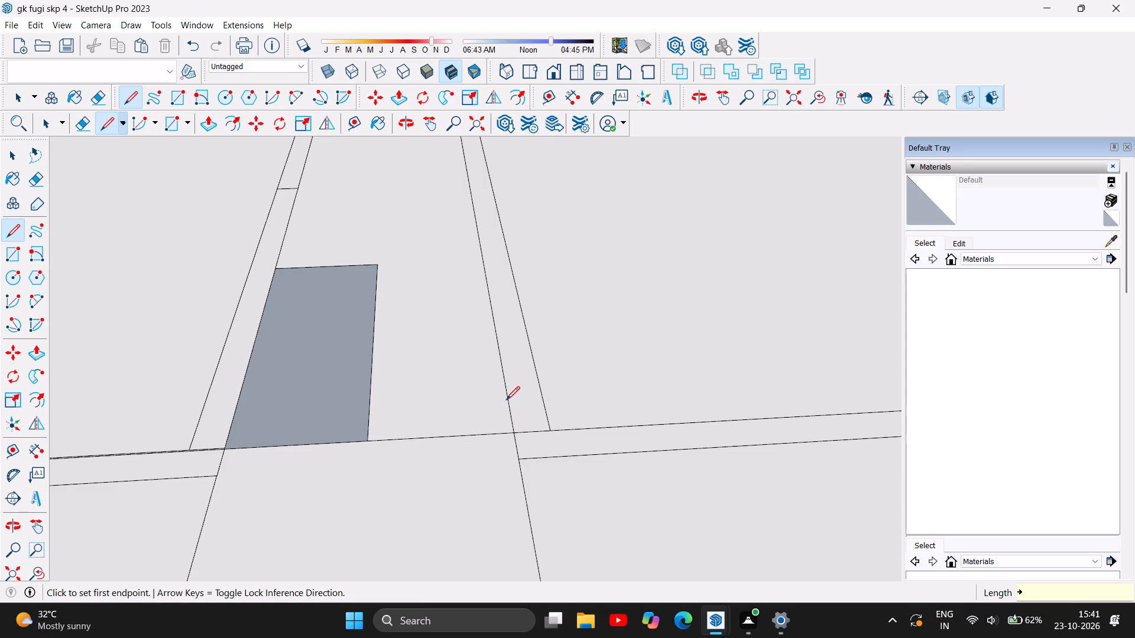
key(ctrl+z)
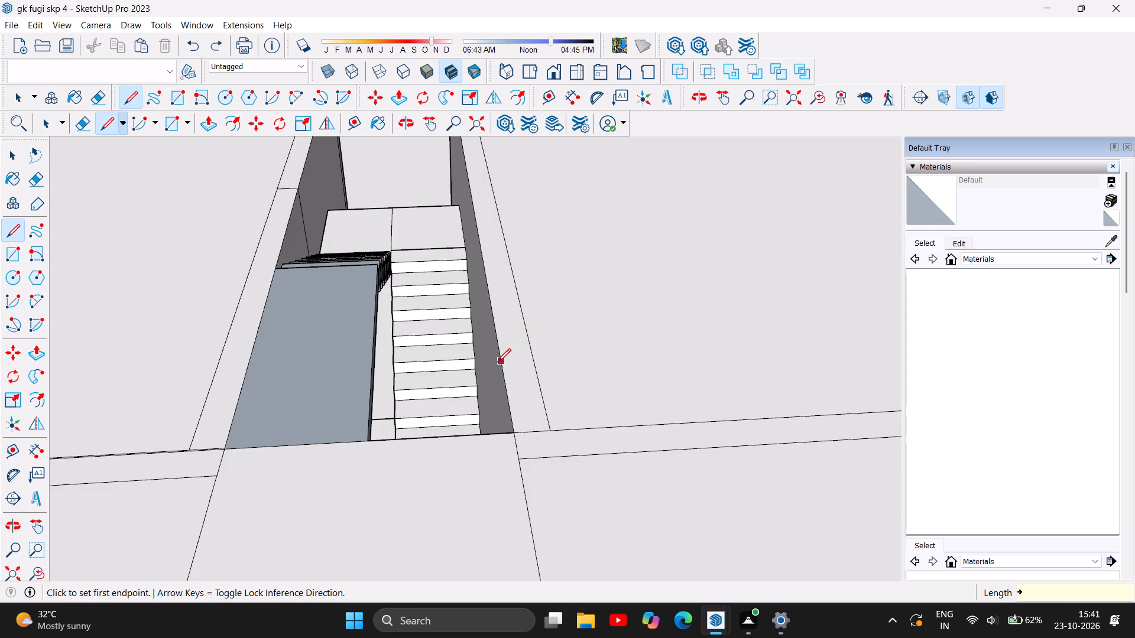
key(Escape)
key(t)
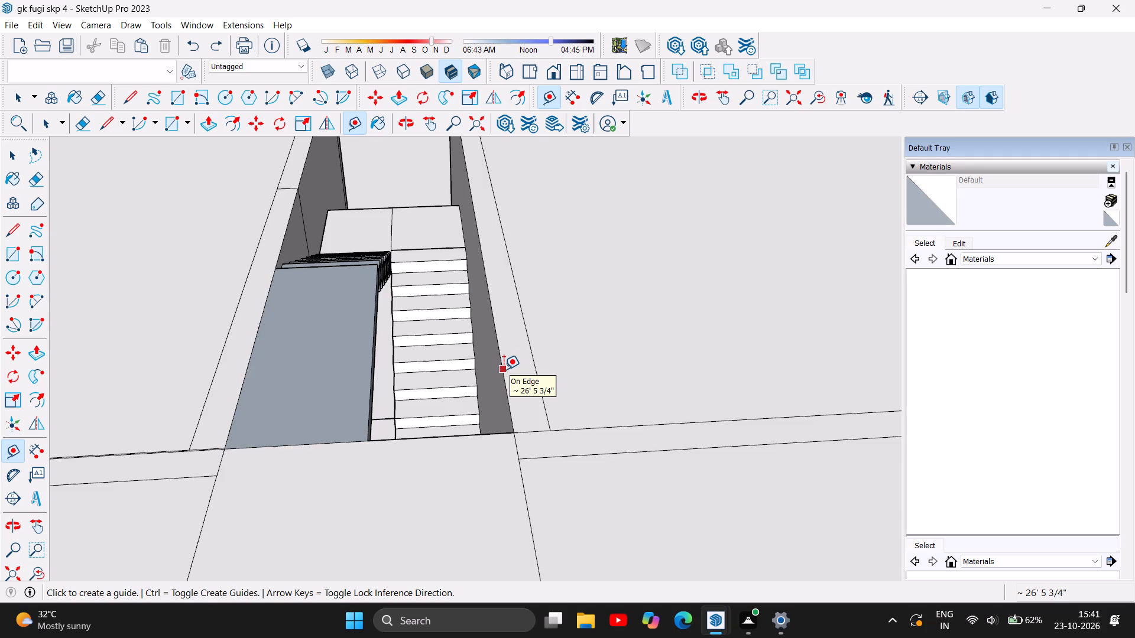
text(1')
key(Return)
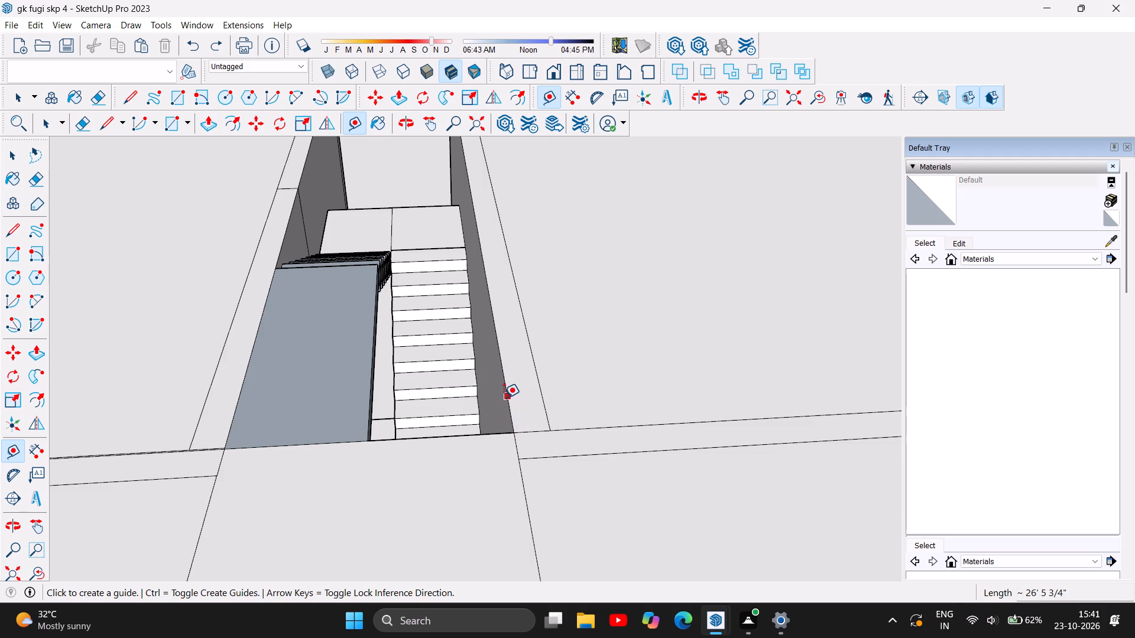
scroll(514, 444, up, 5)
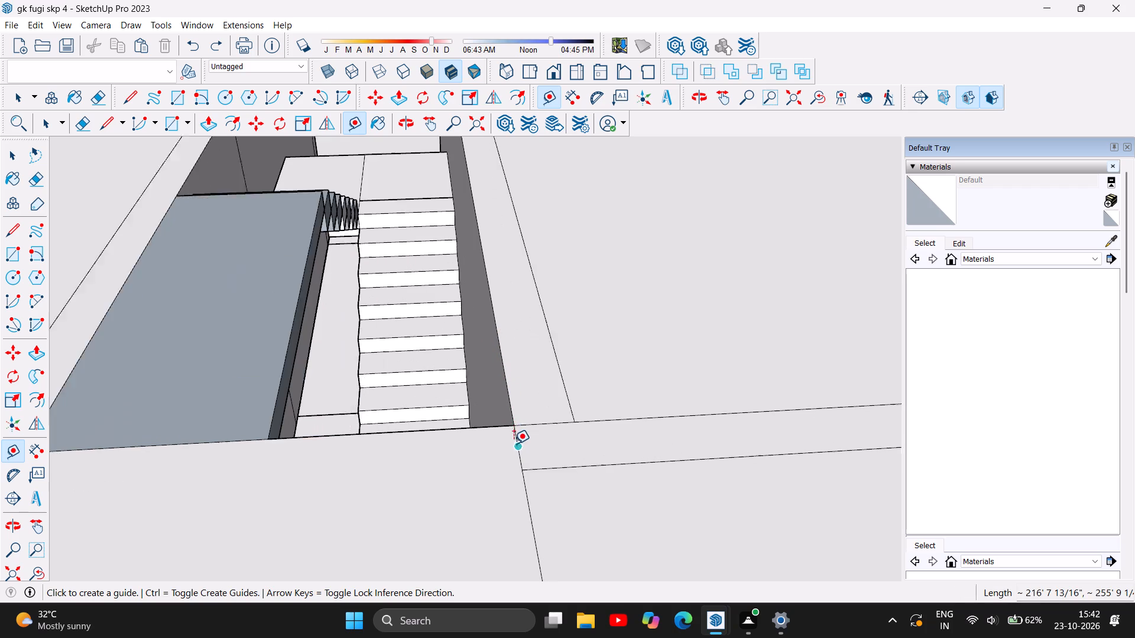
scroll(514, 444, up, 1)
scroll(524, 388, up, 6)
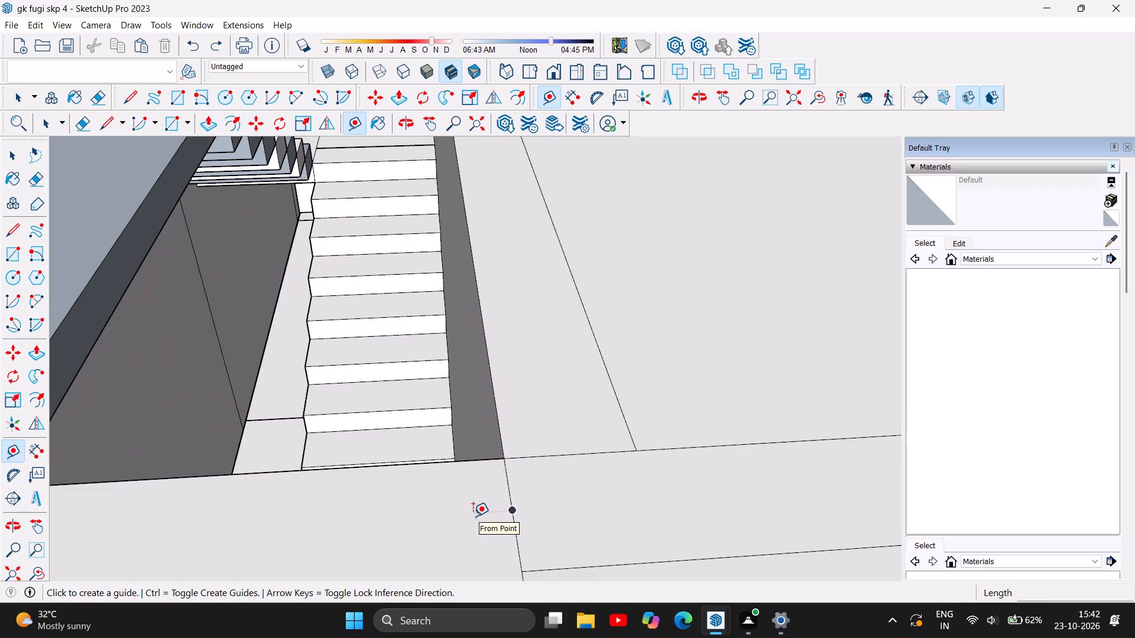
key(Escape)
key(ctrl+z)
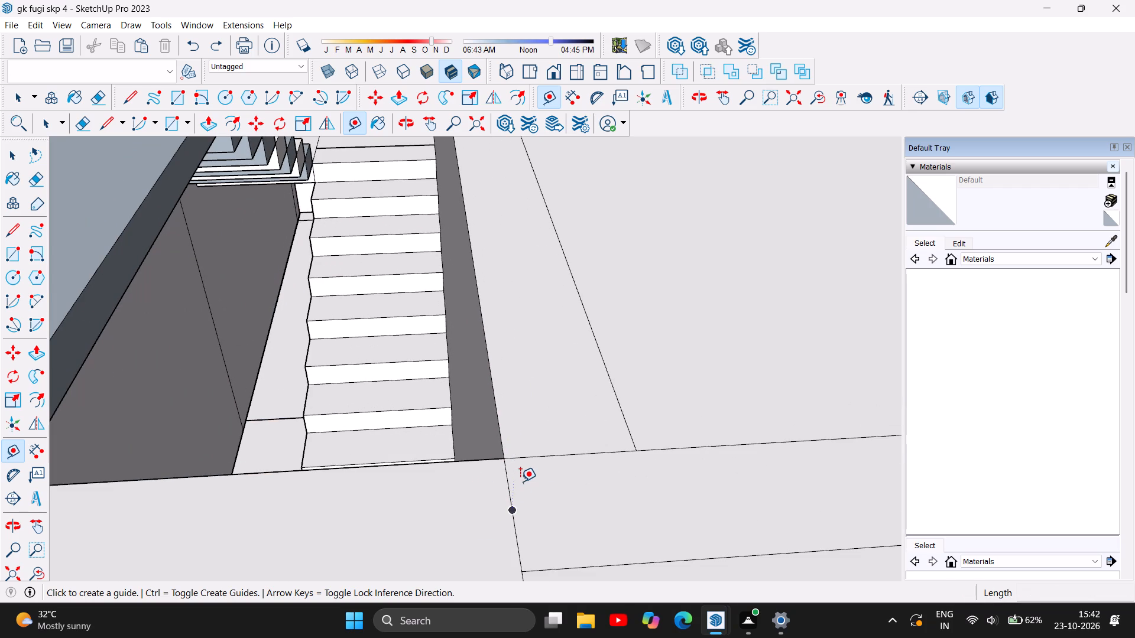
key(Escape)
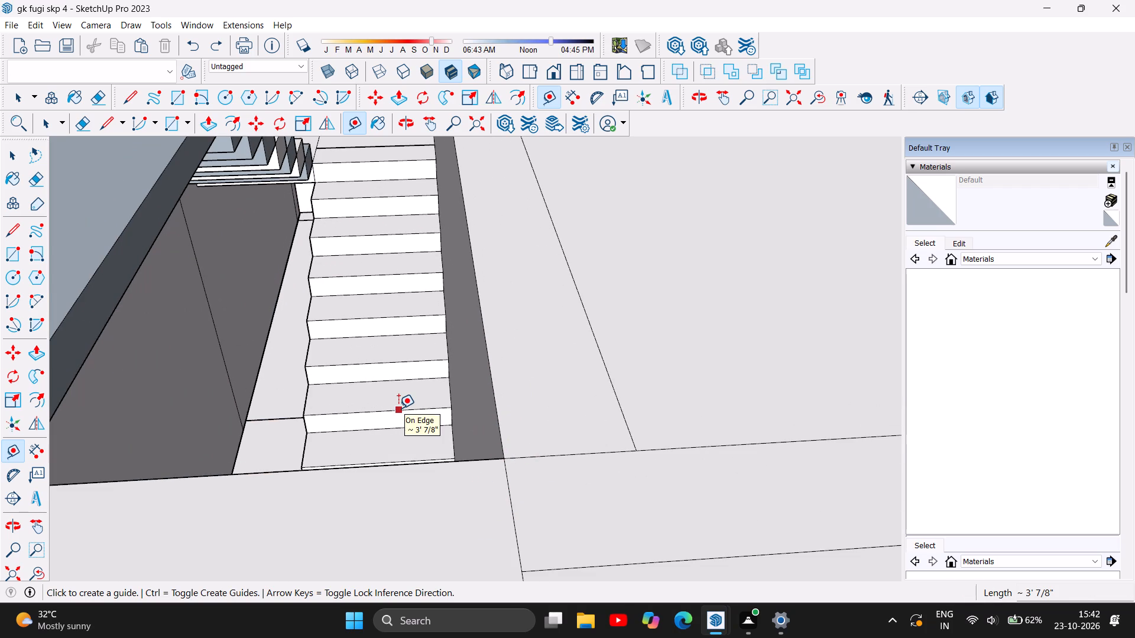
Mark 1' along the stairwell's side edge from its corner and lay a guide line from there across the upper landing.
click(501, 456)
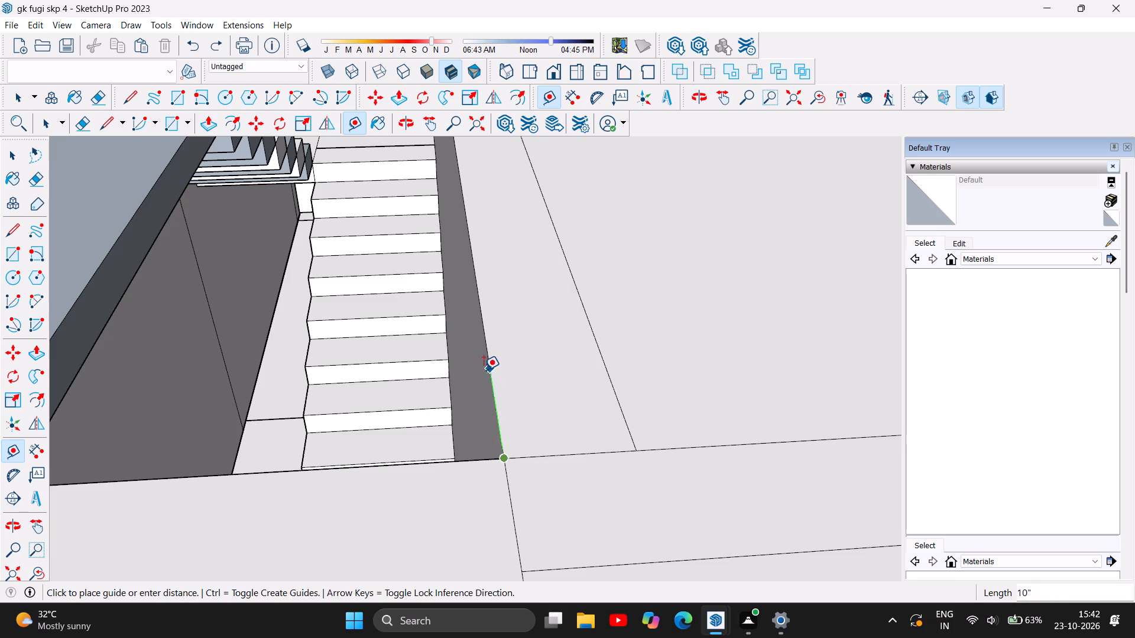
key(1)
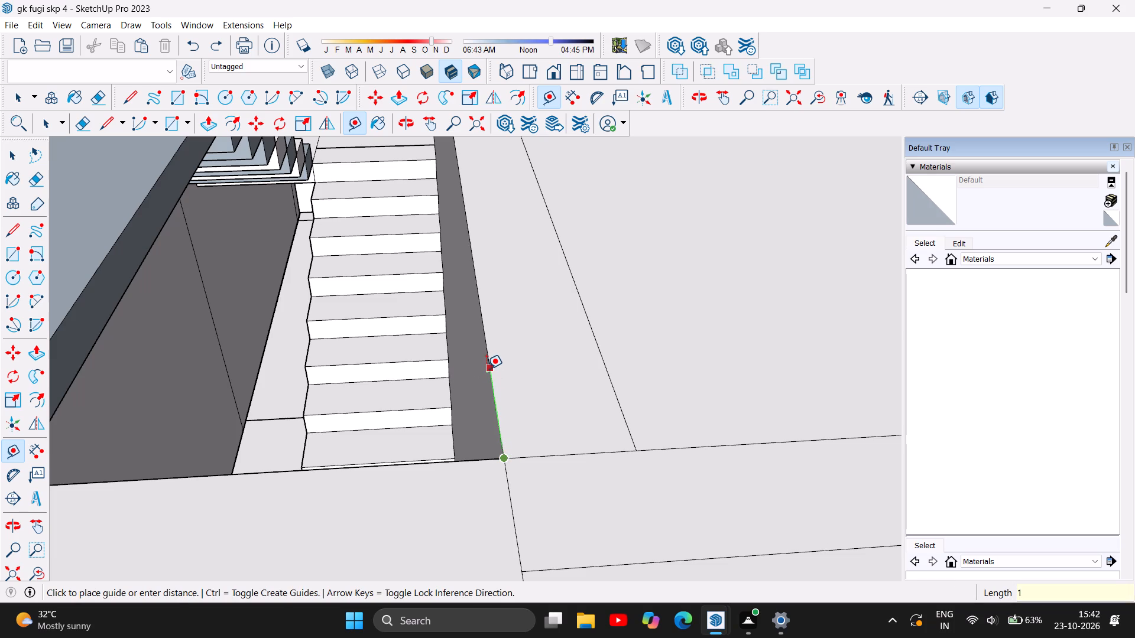
key(apostrophe)
key(Return)
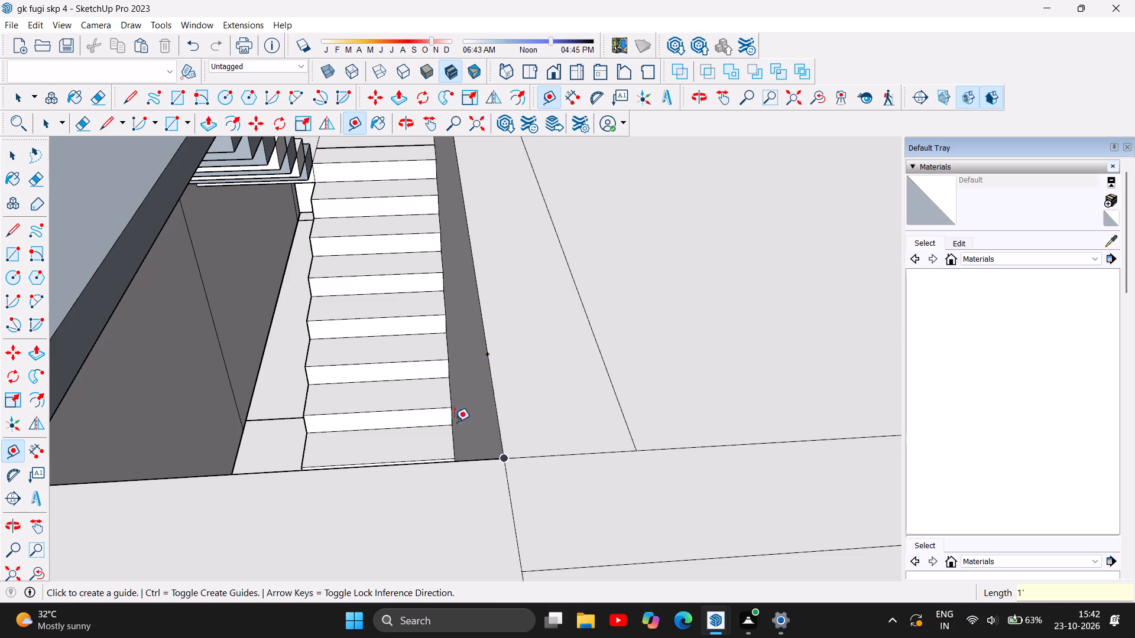
click(484, 357)
scroll(332, 368, down, 1)
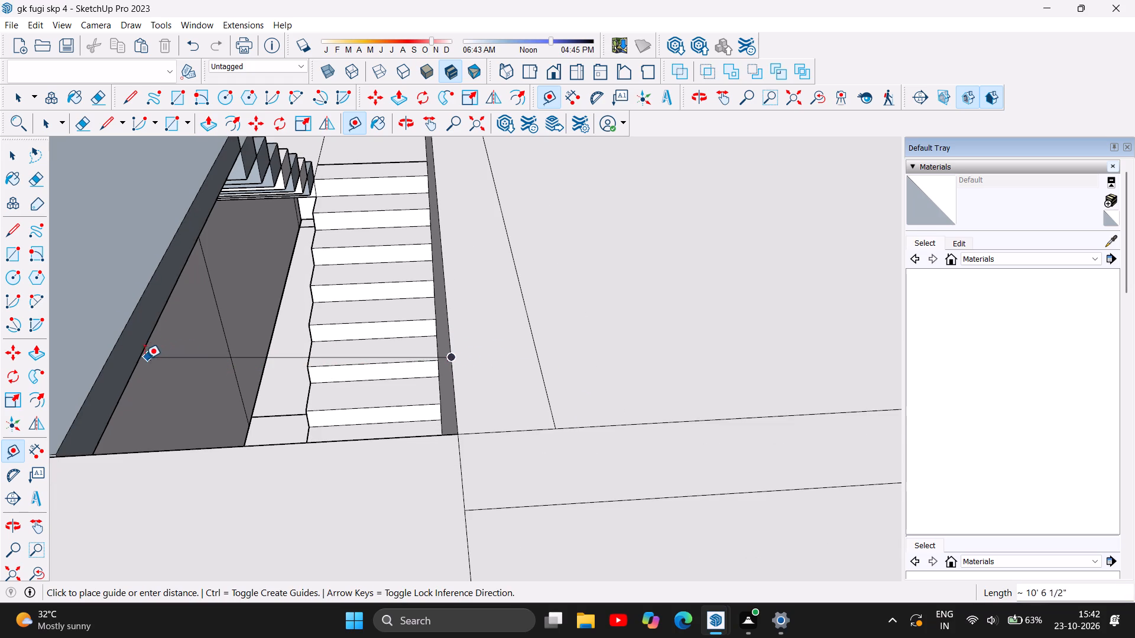
click(96, 370)
scroll(577, 444, down, 5)
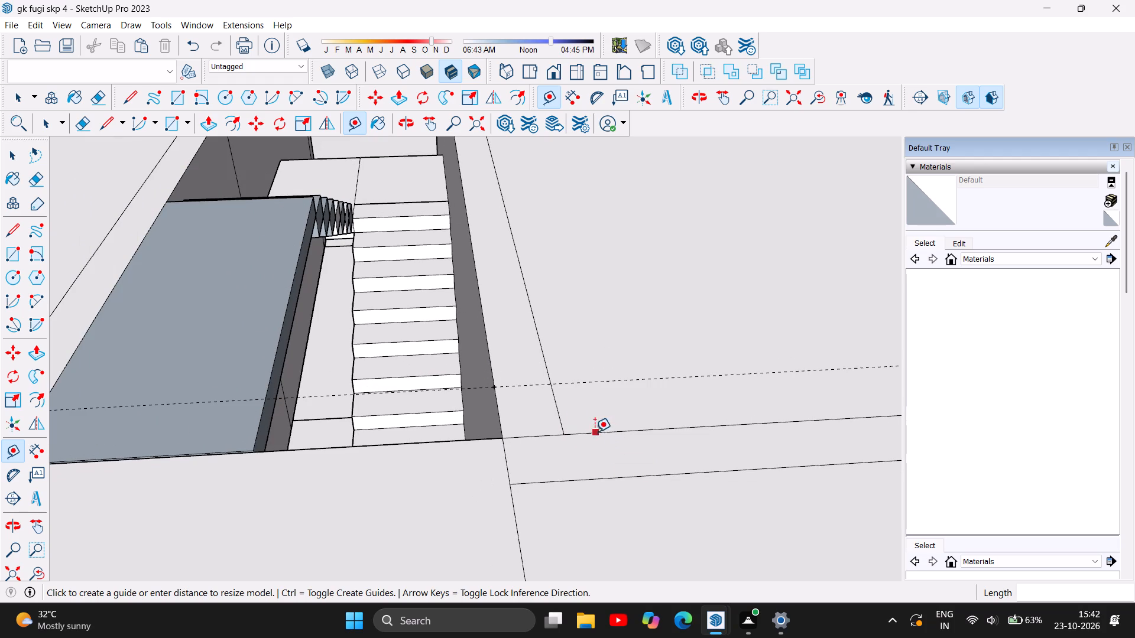
Draw a 1' by about 3' 7/8" rectangle along the slab edge, from the guide at the upper landing's side to the stairwell corner.
click(177, 96)
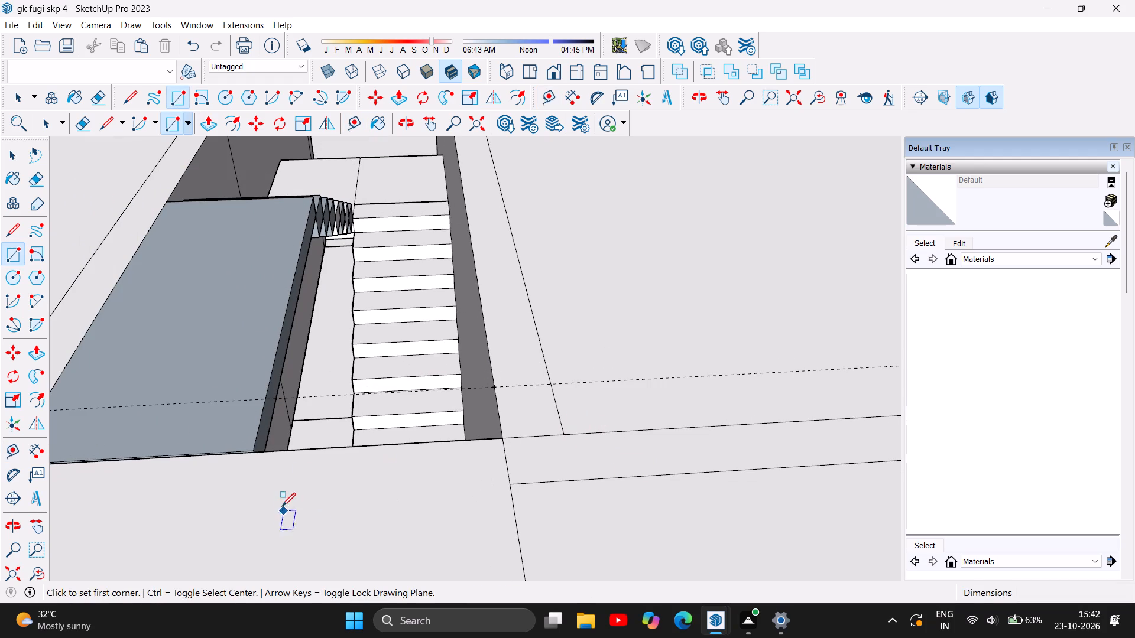
click(264, 401)
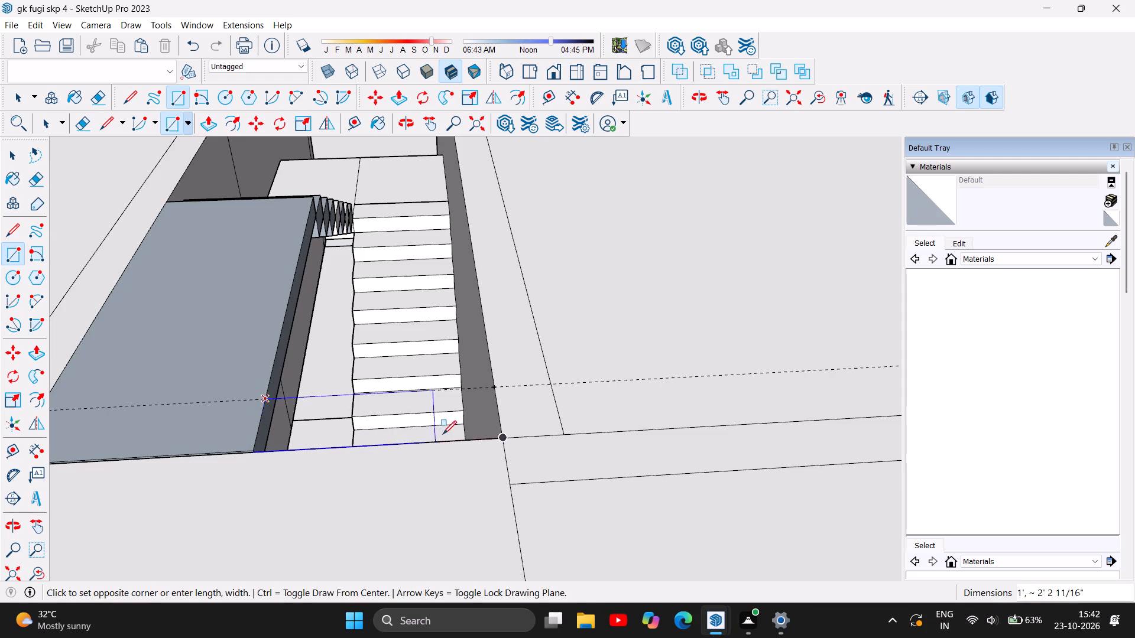
click(503, 434)
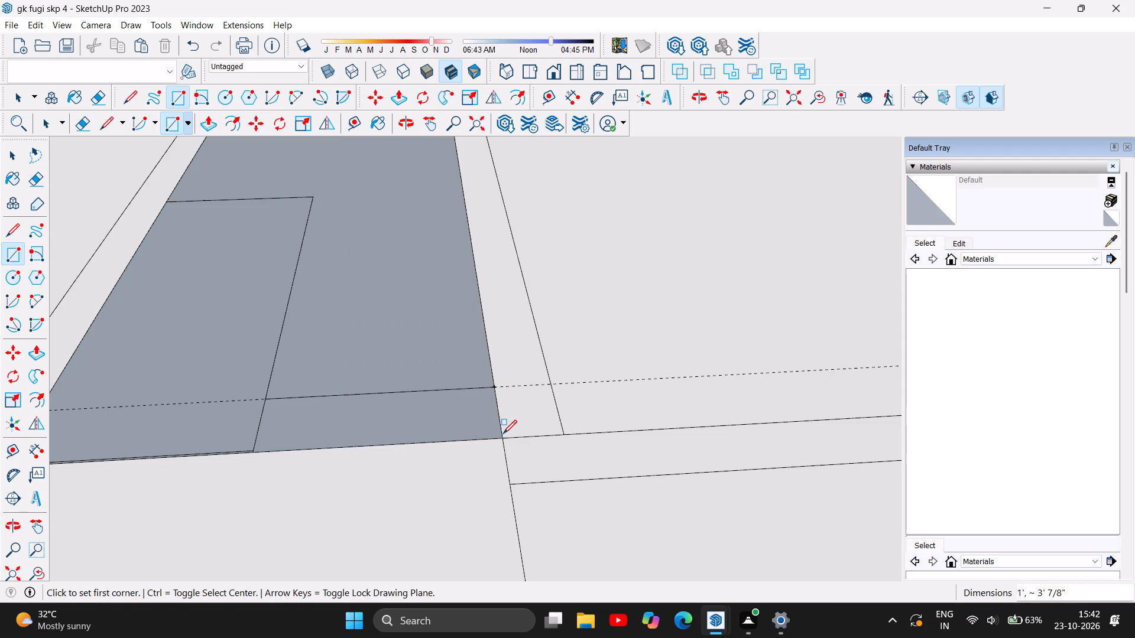
Delete the face covering the open stairwell beyond the upper landing and the 1' strip.
scroll(474, 497, down, 5)
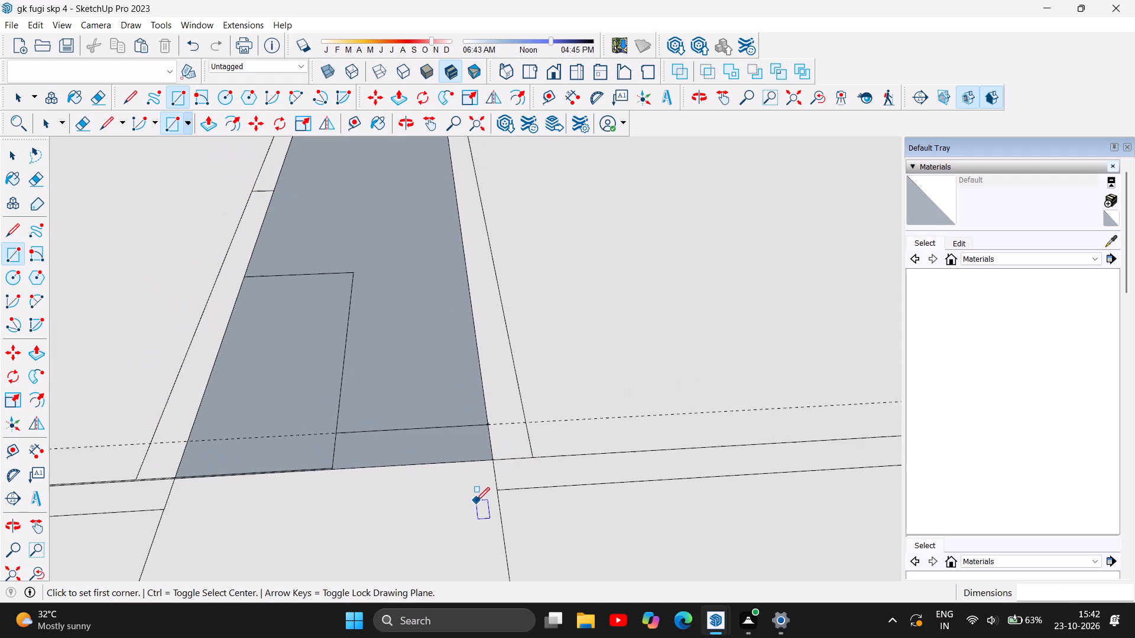
scroll(462, 459, down, 3)
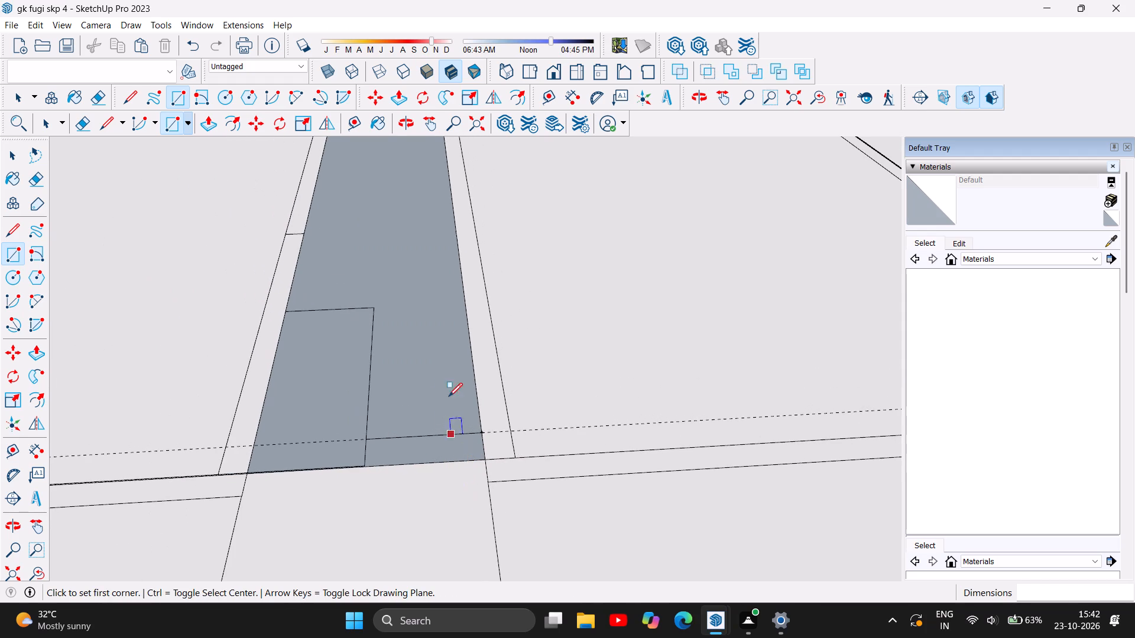
click(4, 161)
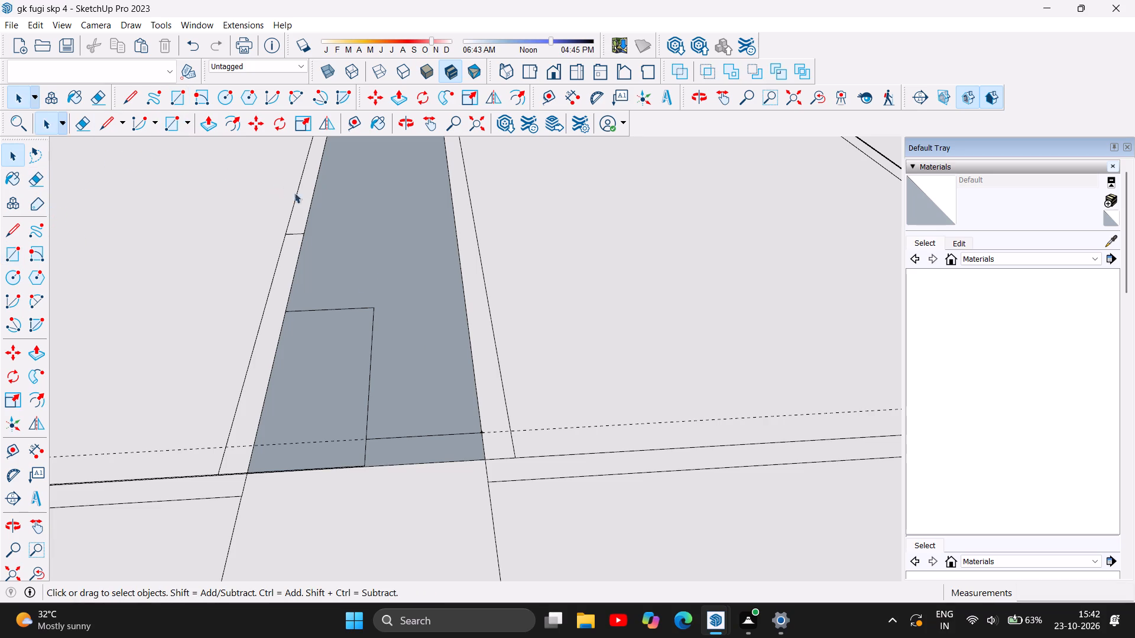
click(352, 216)
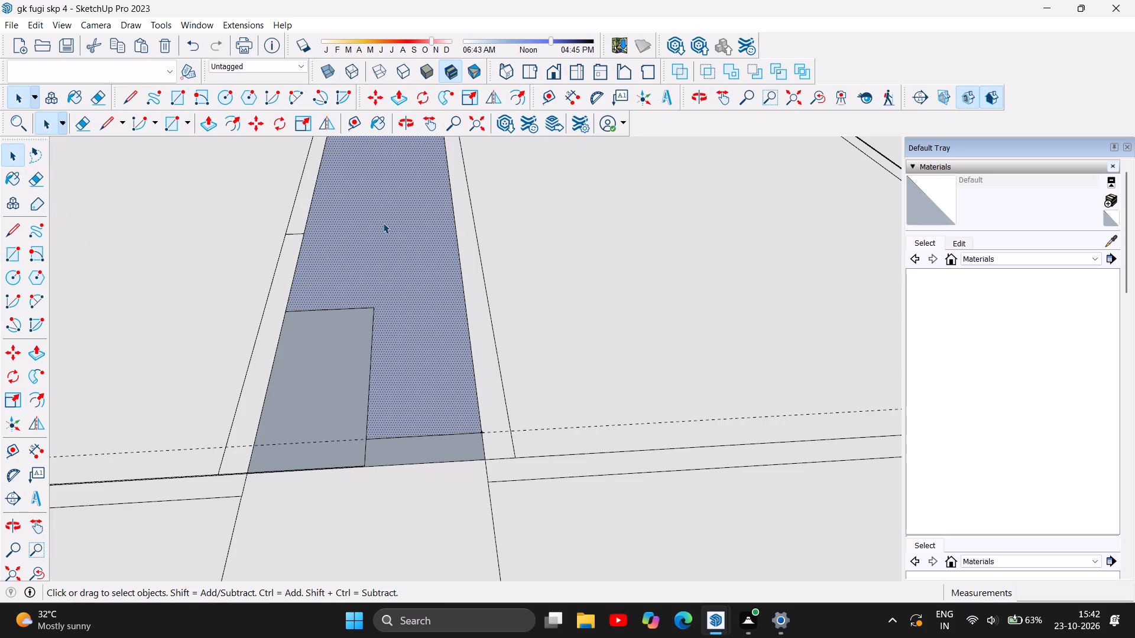
key(Delete)
Copy the 1' strip's face, place the copy against the strip's inner edge, and raise it 6" as the first step of the upper flight.
scroll(443, 444, up, 6)
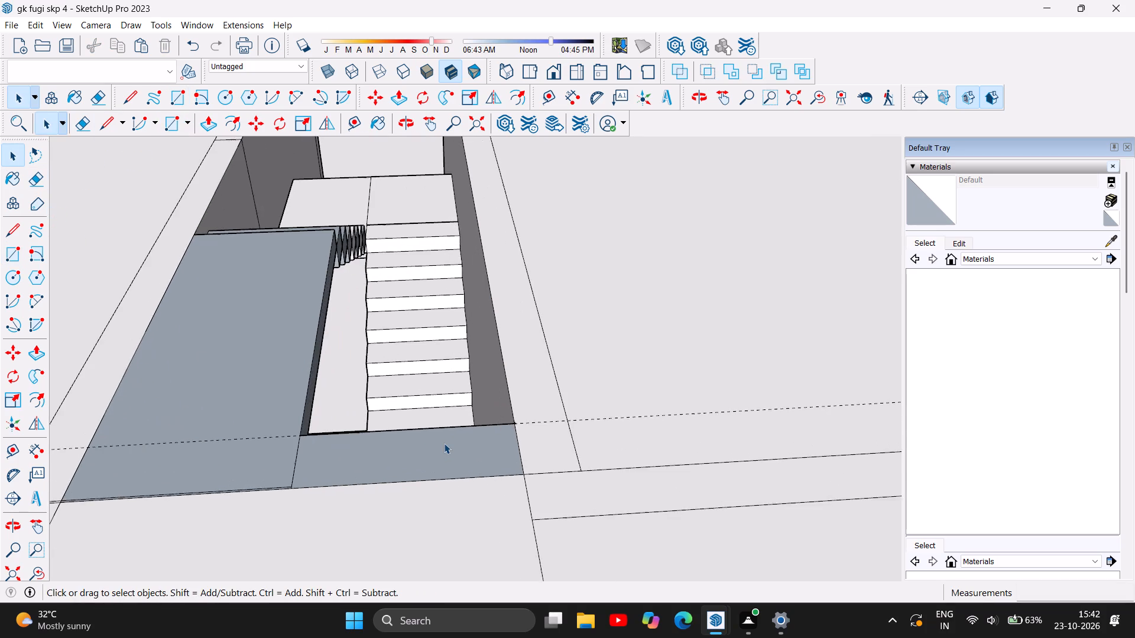
scroll(444, 443, up, 4)
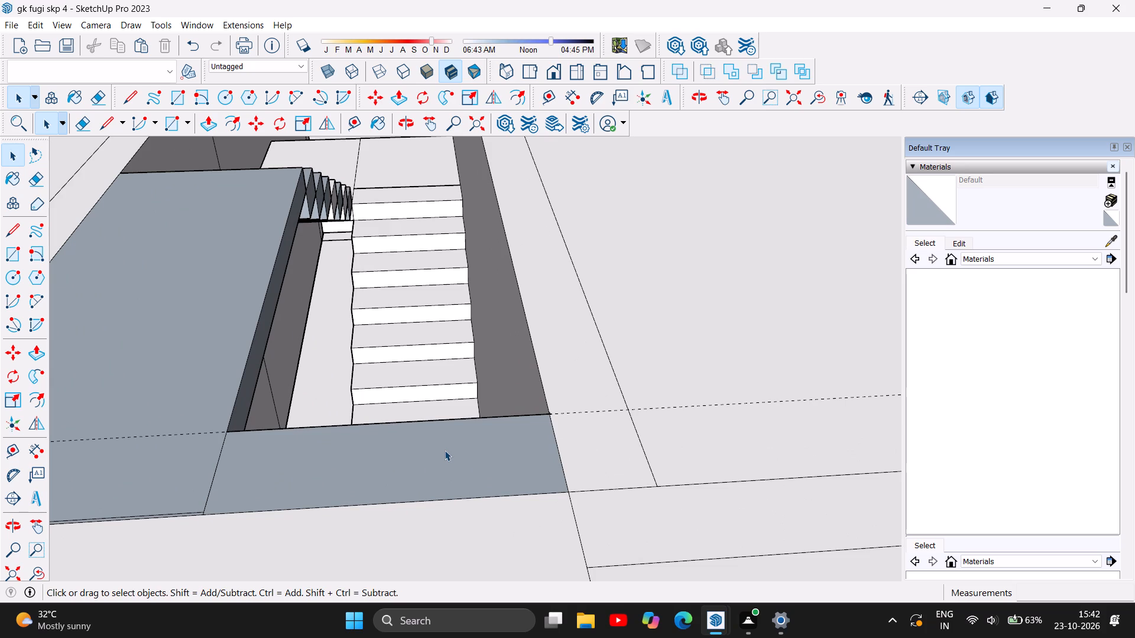
scroll(447, 483, down, 5)
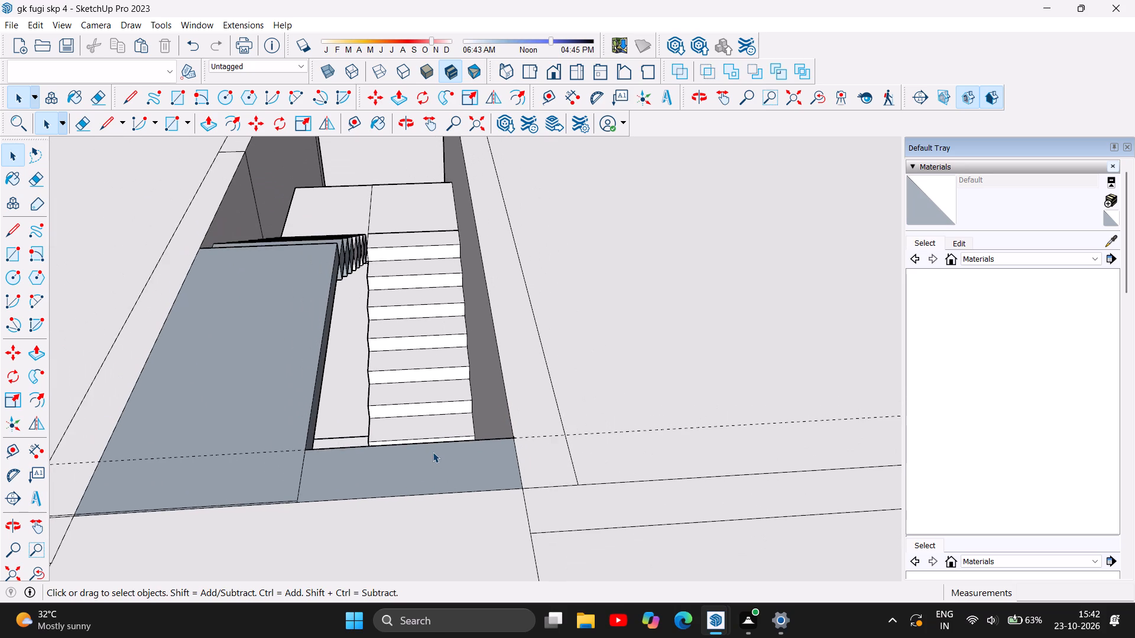
scroll(433, 452, up, 2)
click(408, 487)
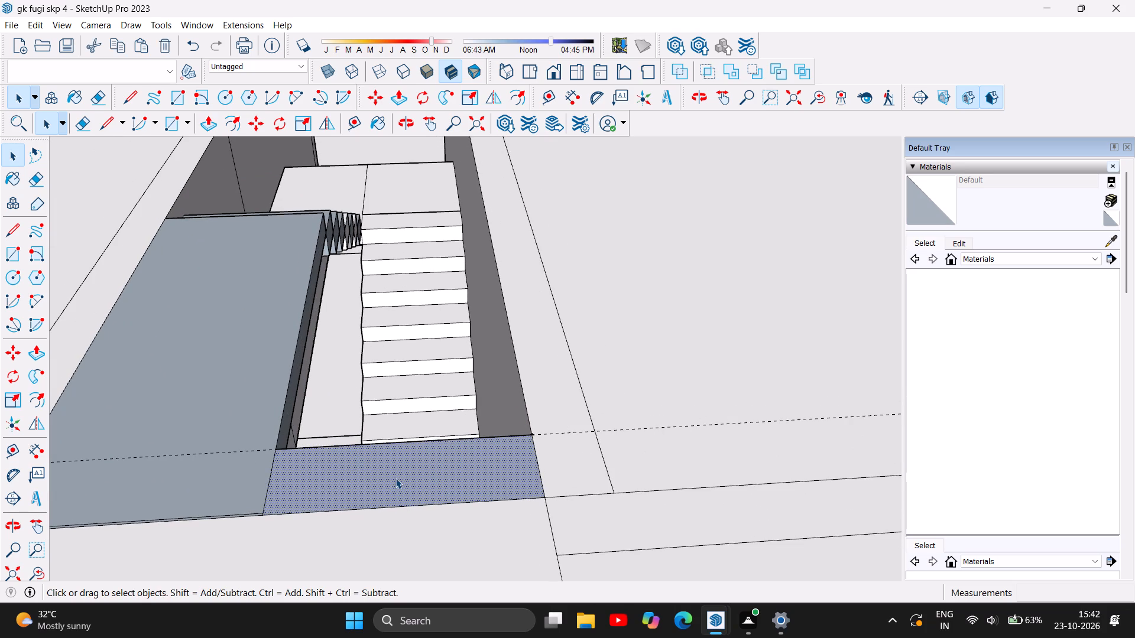
key(ctrl+c)
key(ctrl+v)
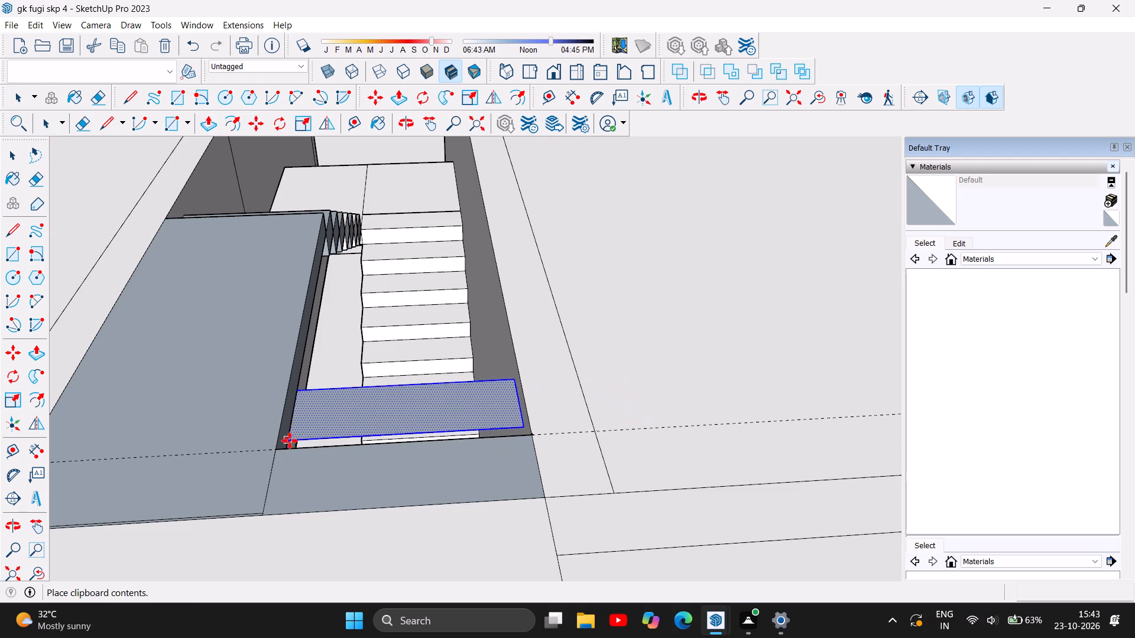
click(278, 445)
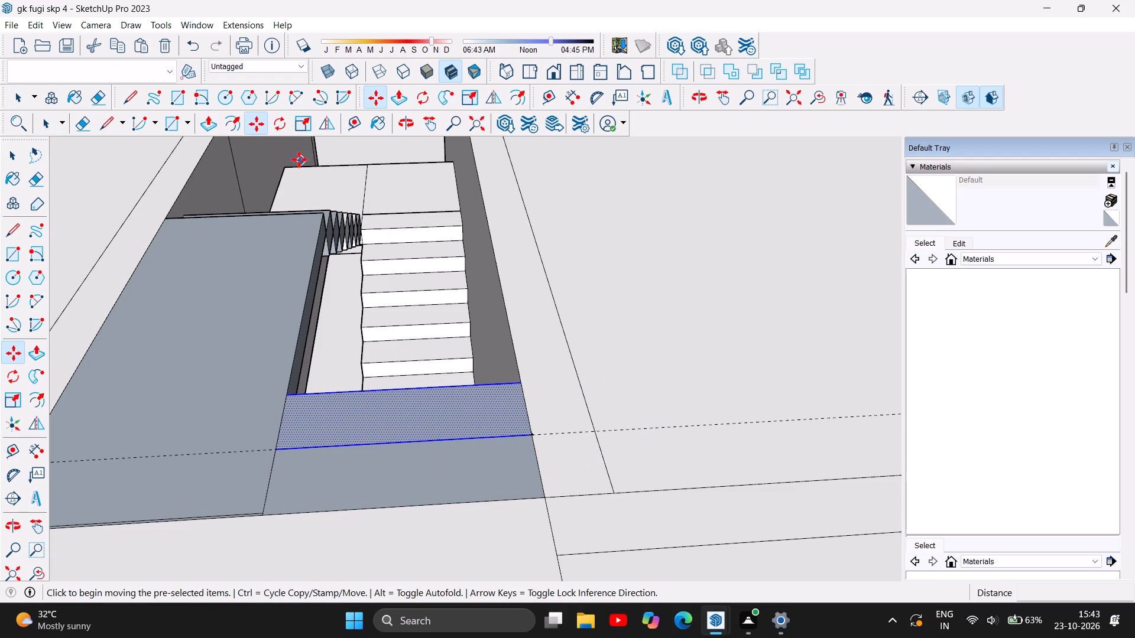
click(203, 116)
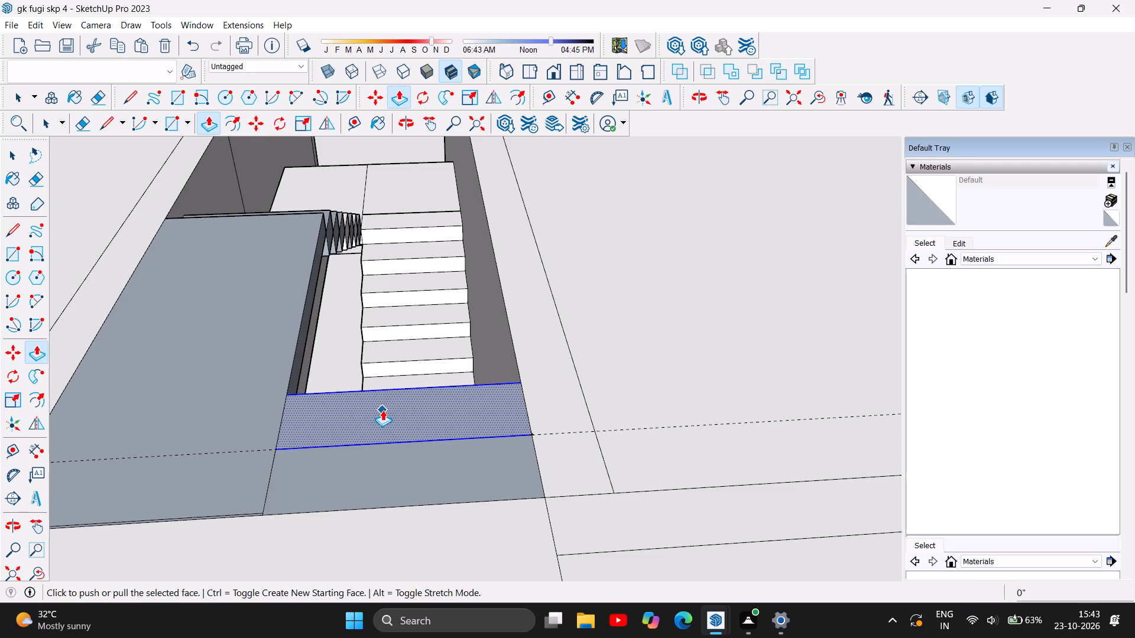
click(386, 419)
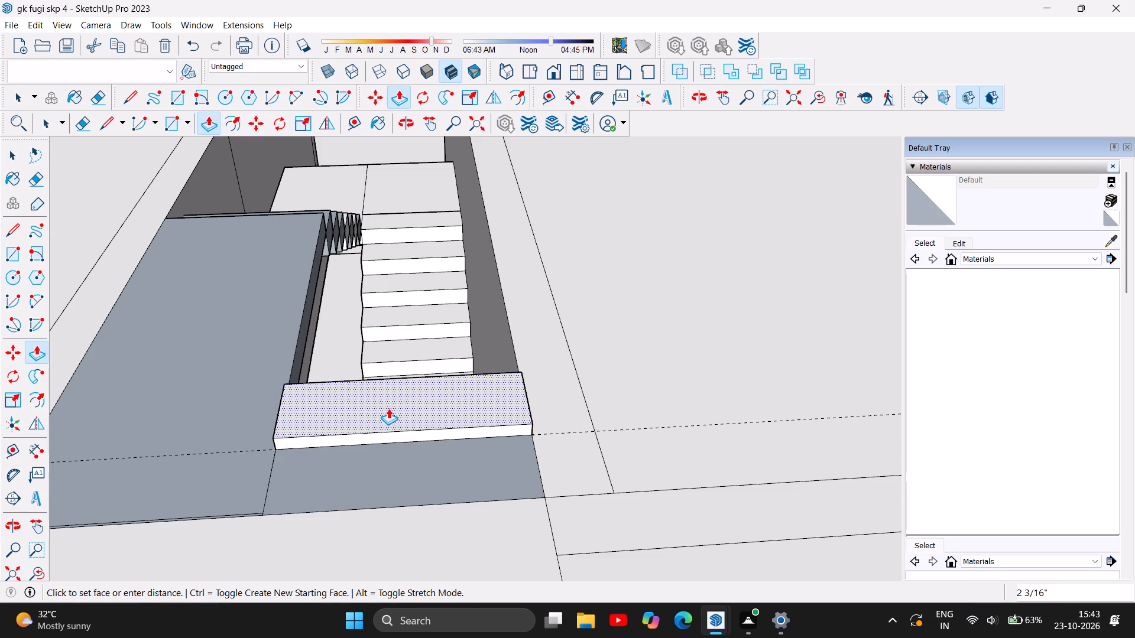
key(6)
key(Return)
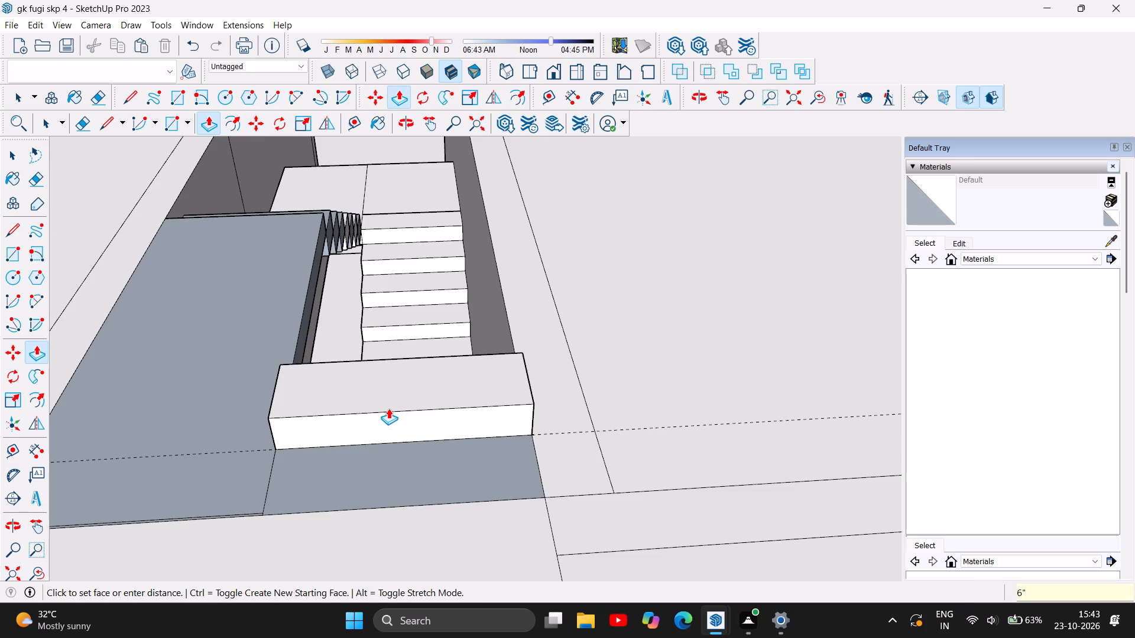
Paste another strip copy at the first step's top back corner and raise it 6" as the second step.
scroll(499, 325, down, 3)
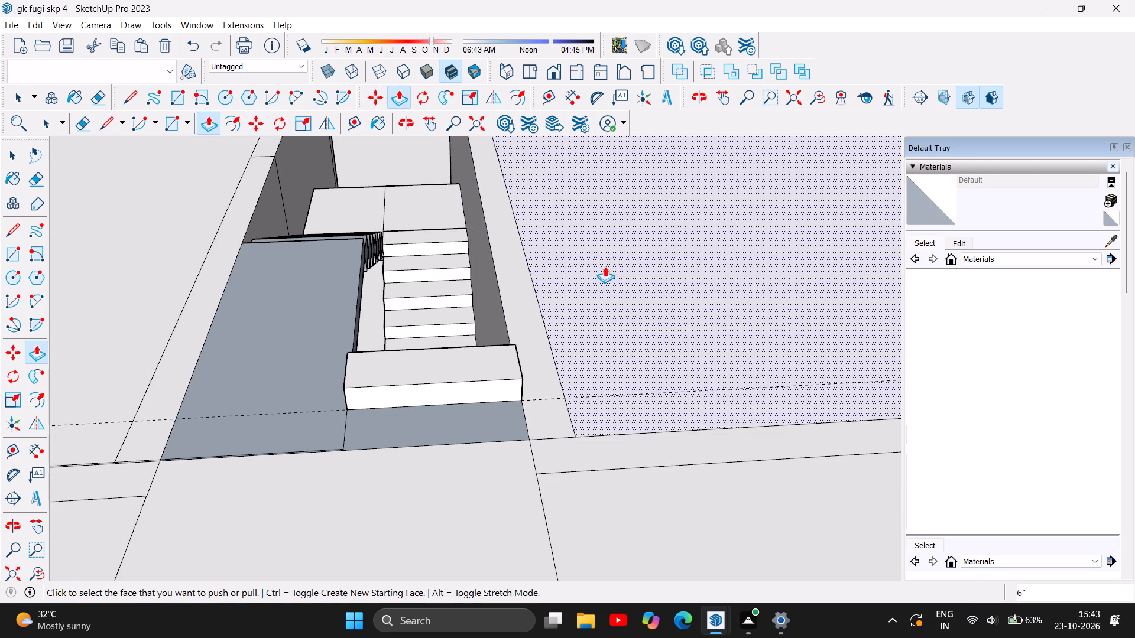
scroll(563, 261, up, 3)
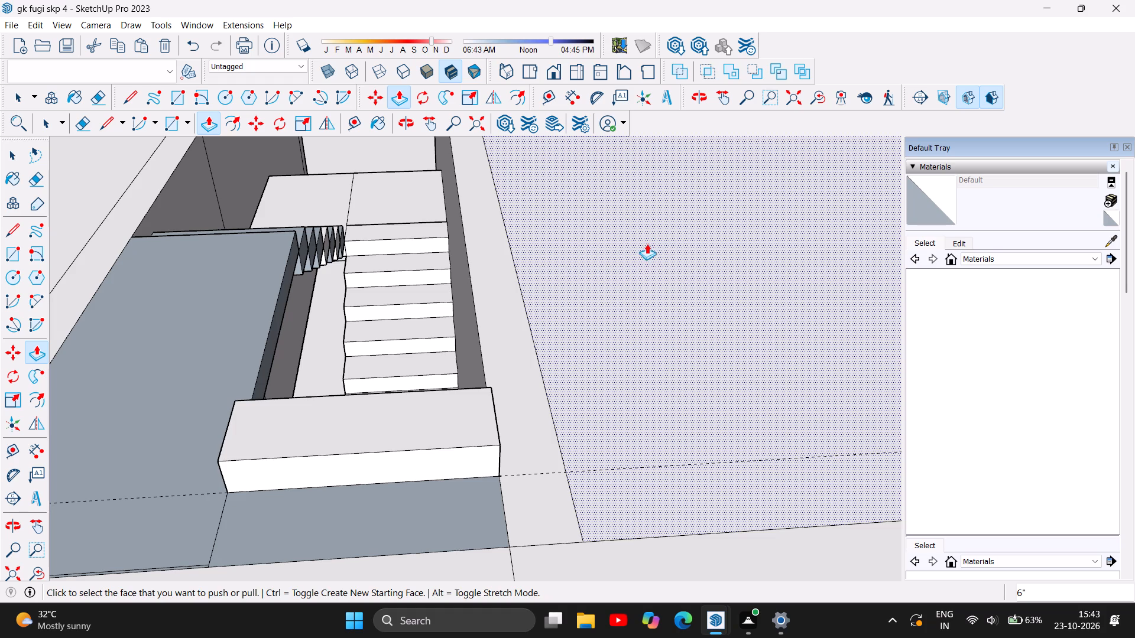
key(ctrl+v)
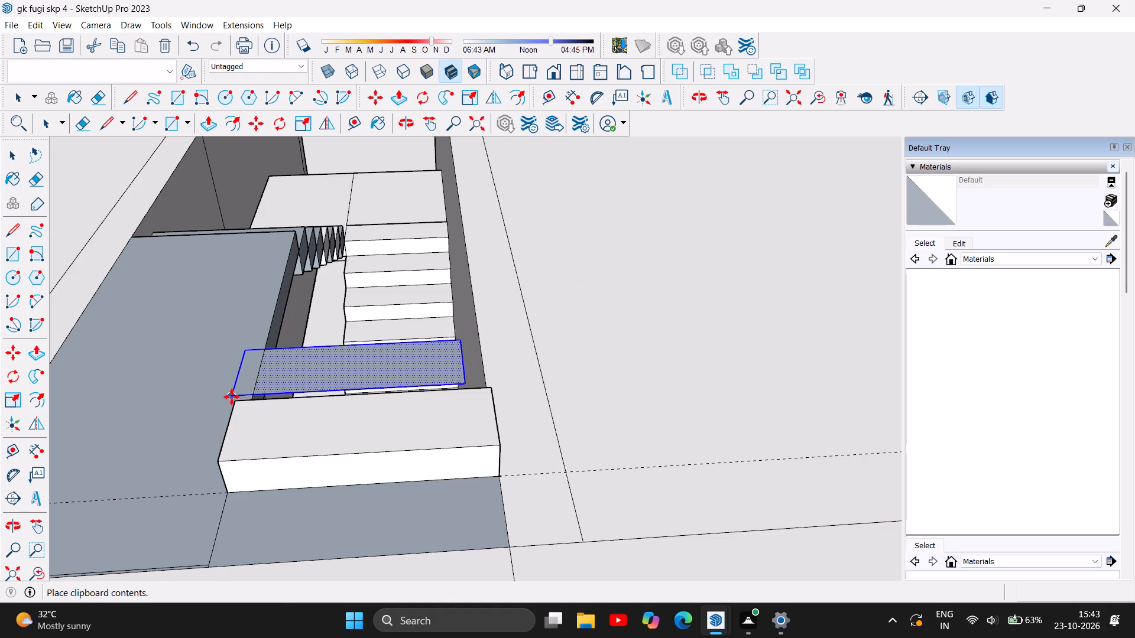
click(234, 399)
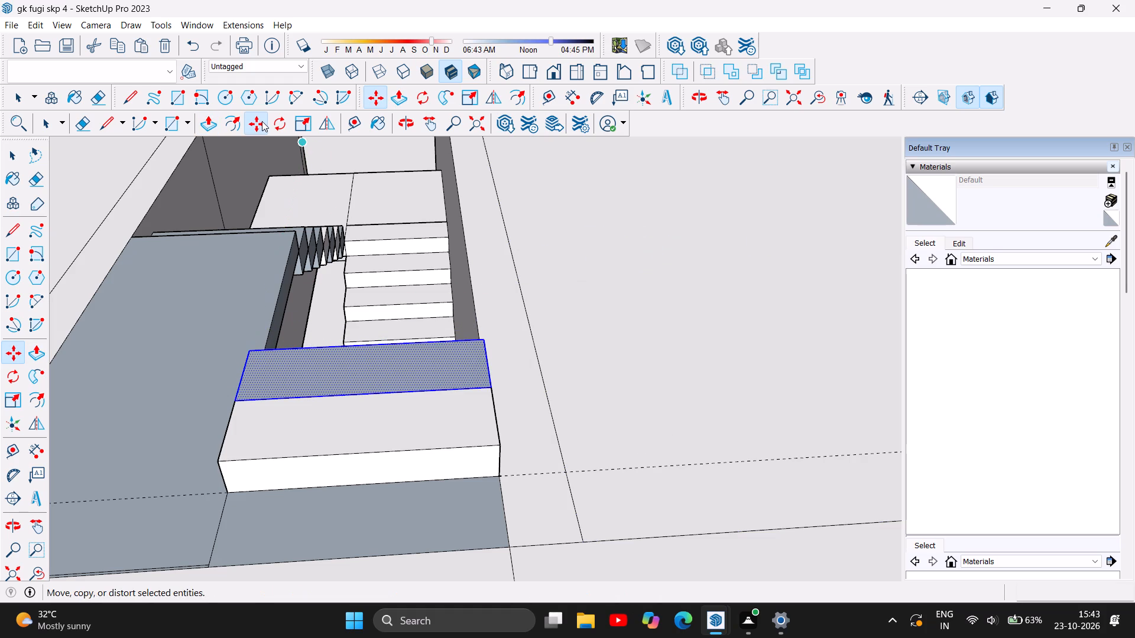
click(216, 123)
click(367, 371)
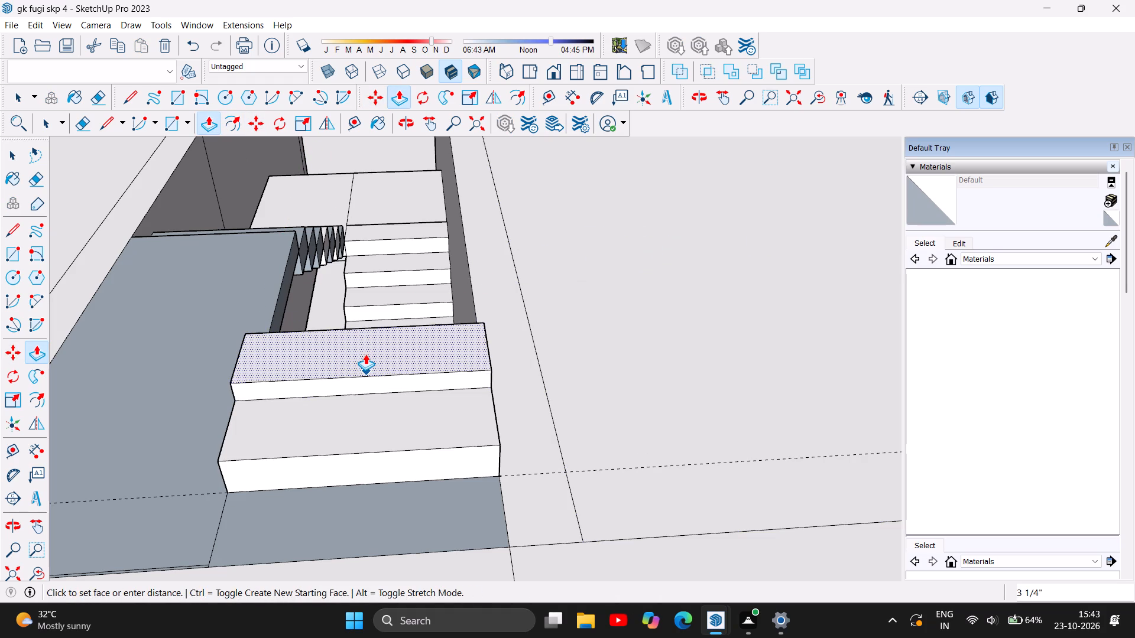
key(6)
key(Return)
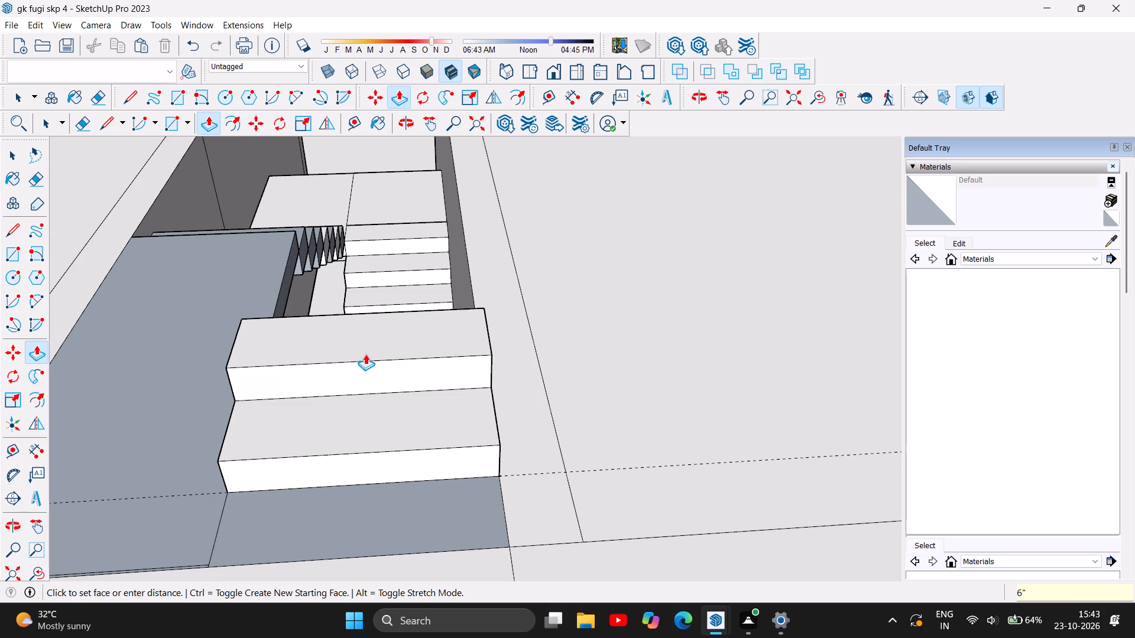
Paste another strip copy at the second step's top back corner and raise it 6" as the third step.
scroll(546, 388, down, 4)
scroll(472, 269, up, 2)
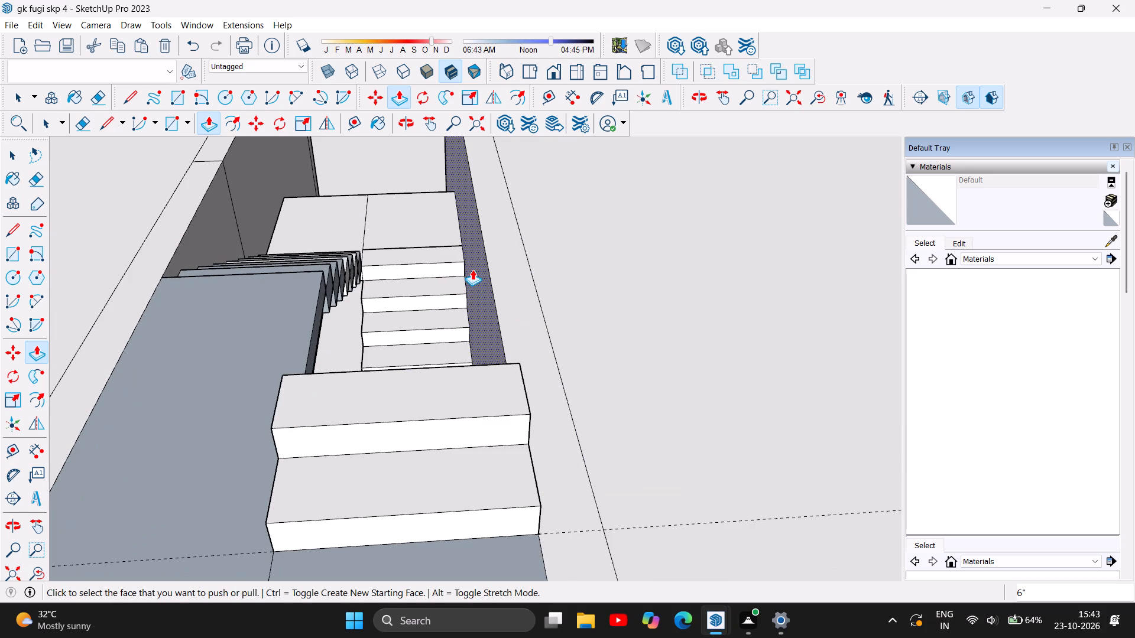
key(ctrl+v)
key(ctrl+v)
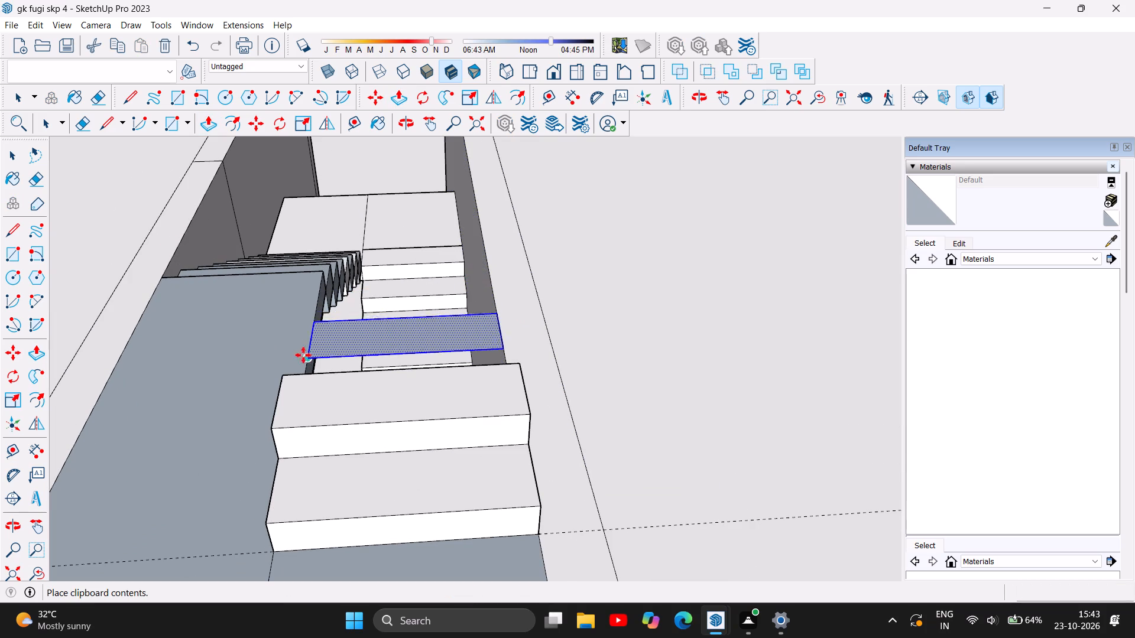
click(283, 376)
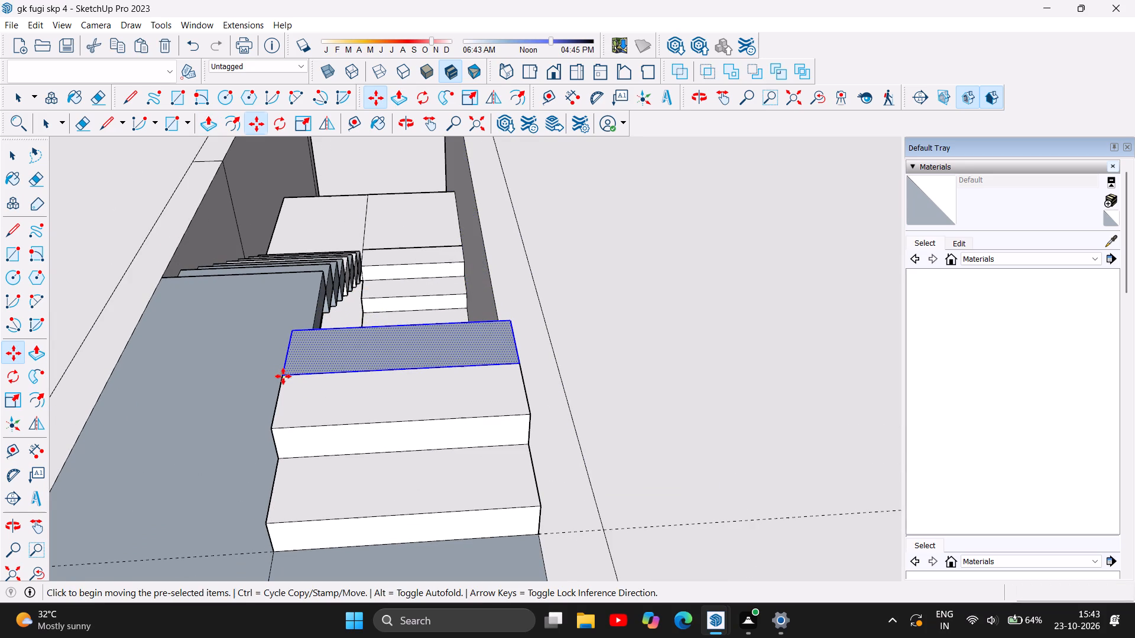
click(210, 121)
click(383, 338)
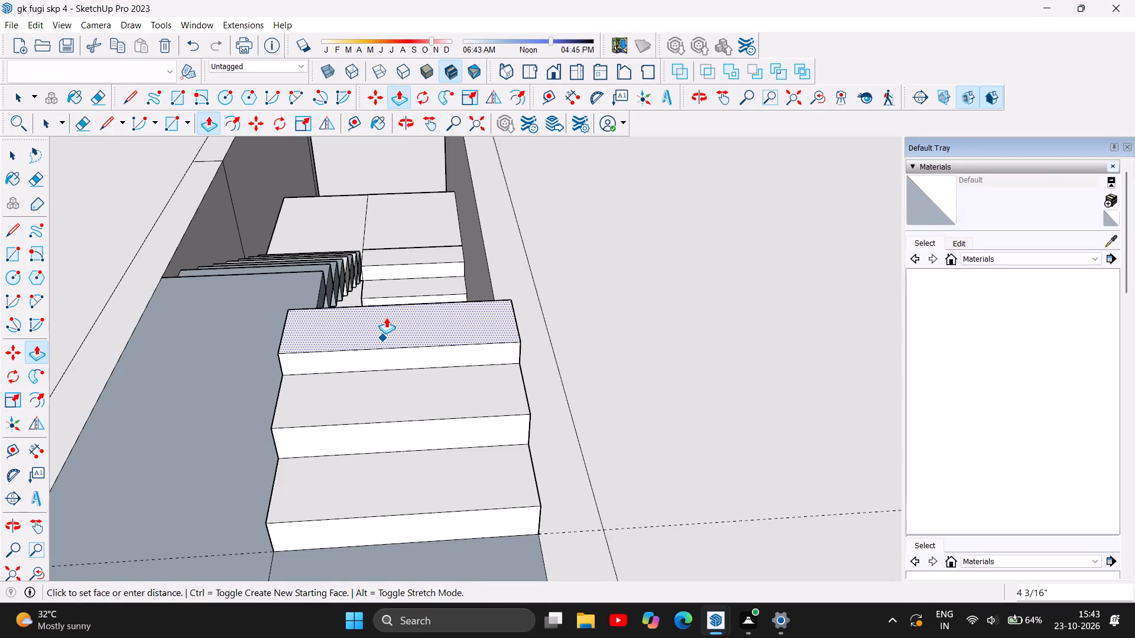
key(6)
key(Return)
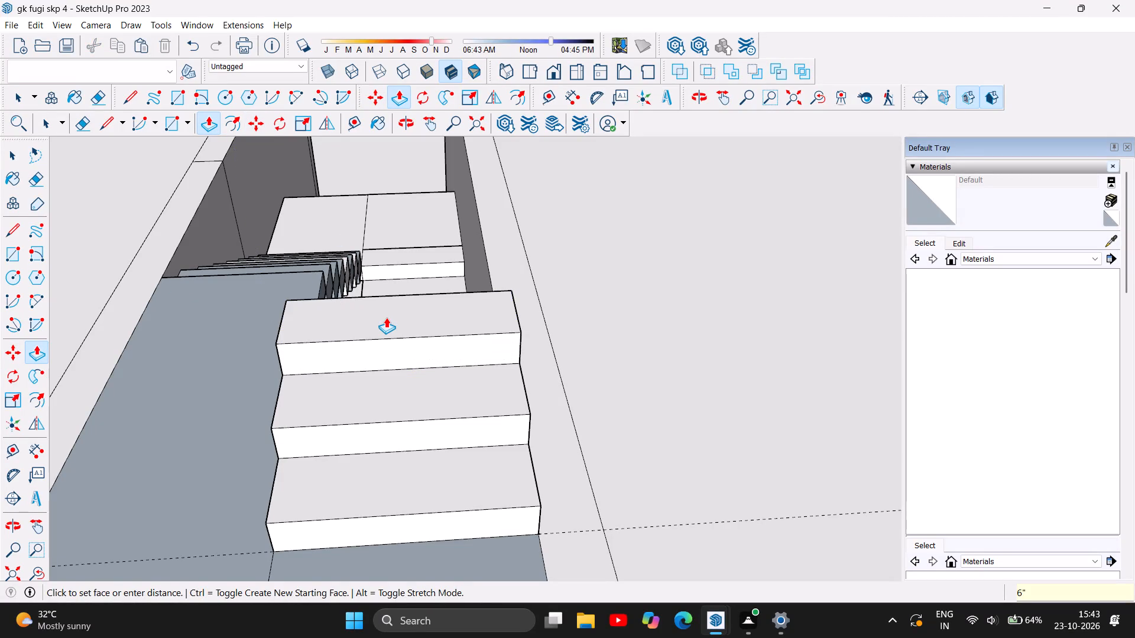
Paste another strip copy at the third step's top back corner and raise it 6" as the fourth step.
key(ctrl+v)
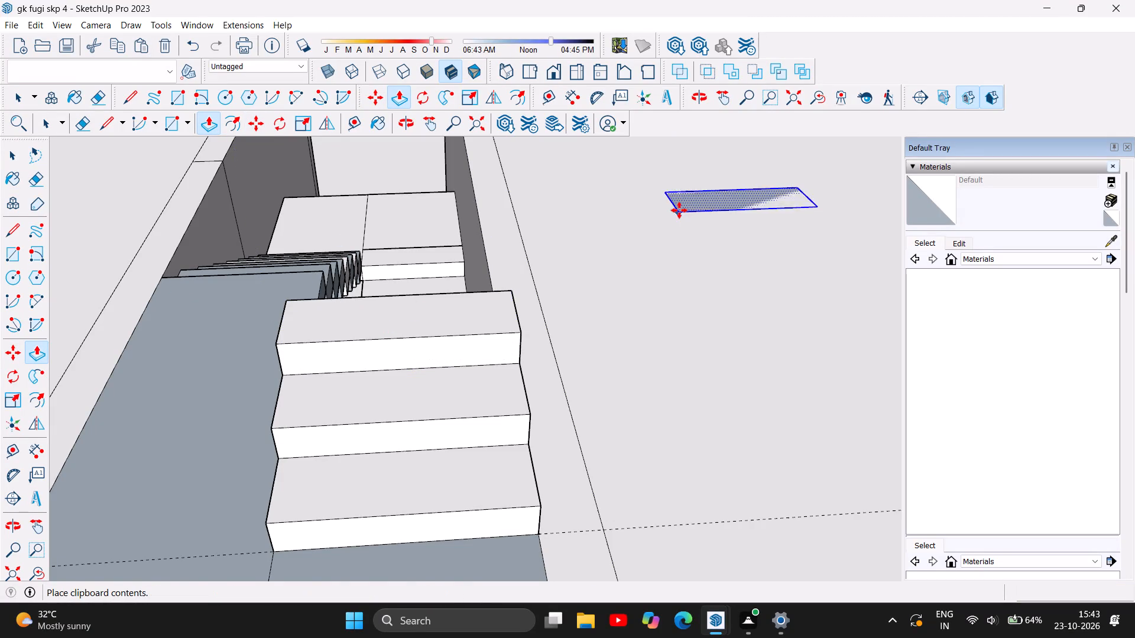
click(286, 300)
click(210, 124)
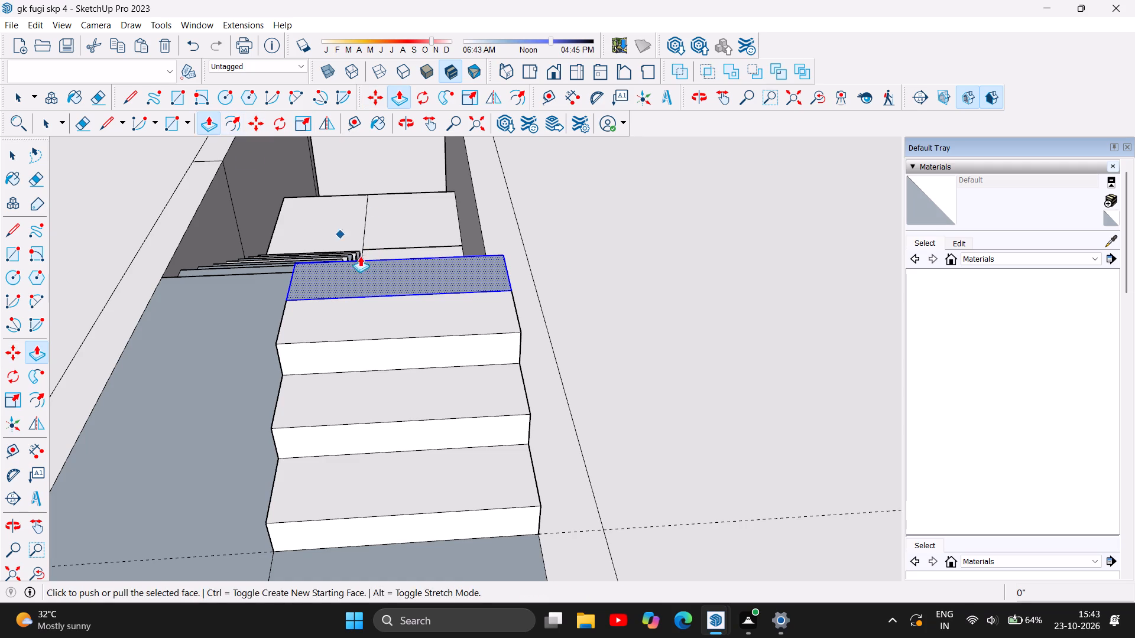
click(381, 269)
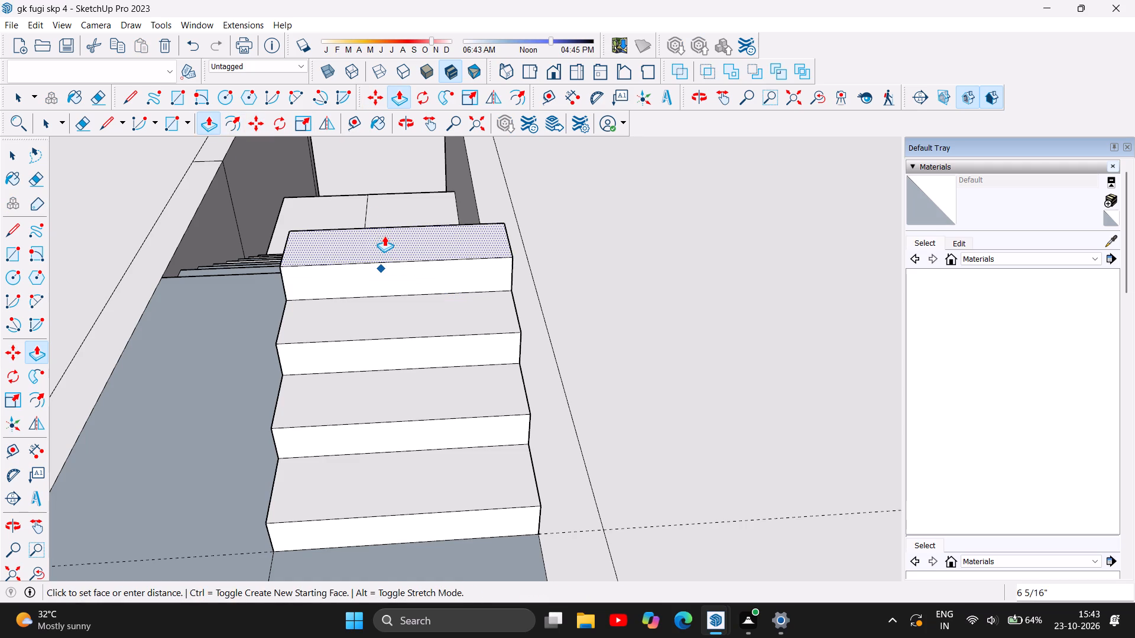
key(6)
key(Return)
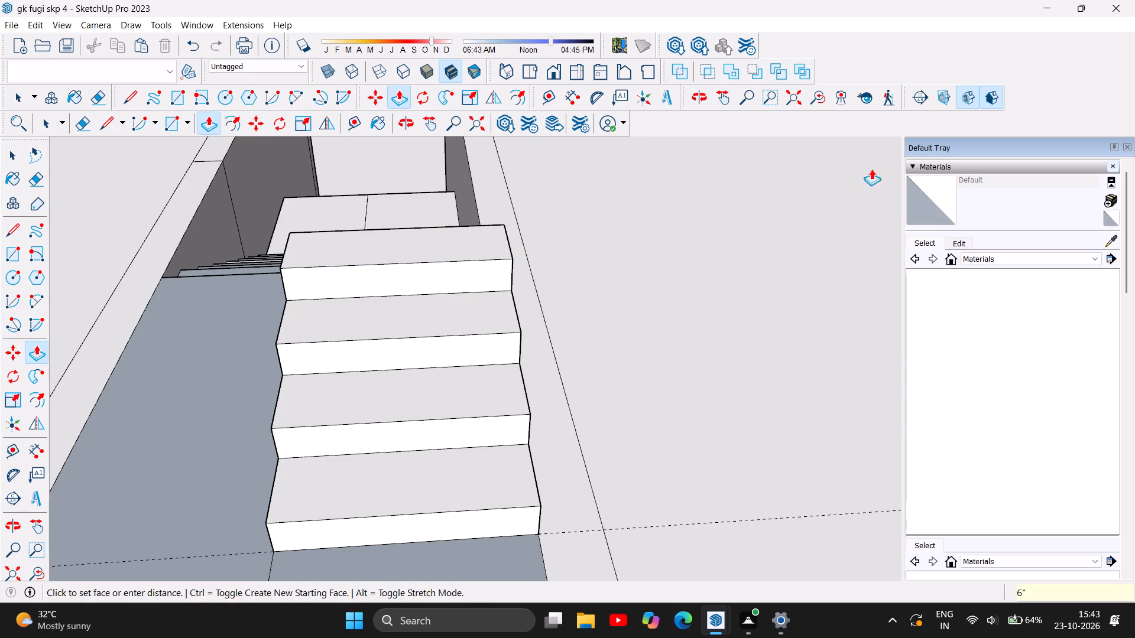
Paste another strip copy at the fourth step's top back corner and raise it 6" as the fifth step.
key(ctrl+v)
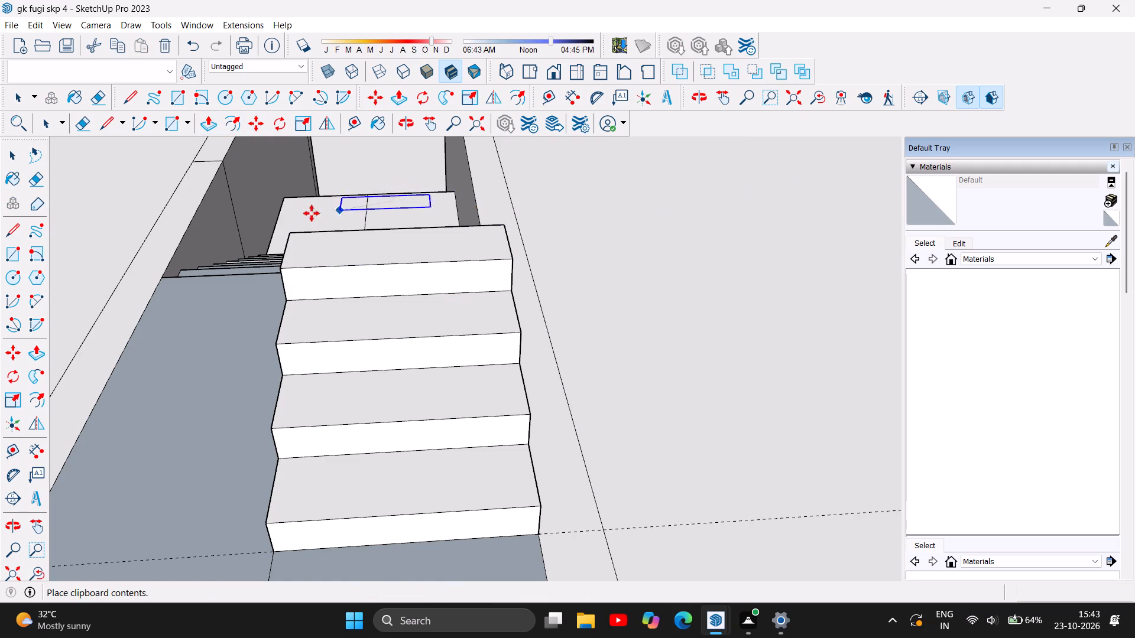
click(288, 232)
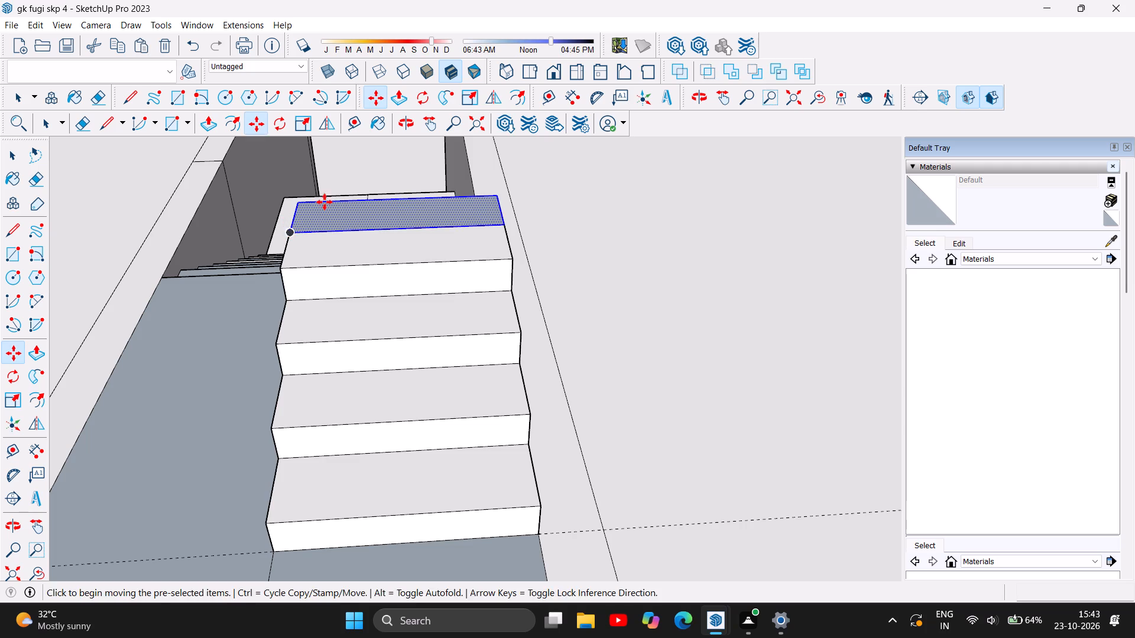
click(212, 121)
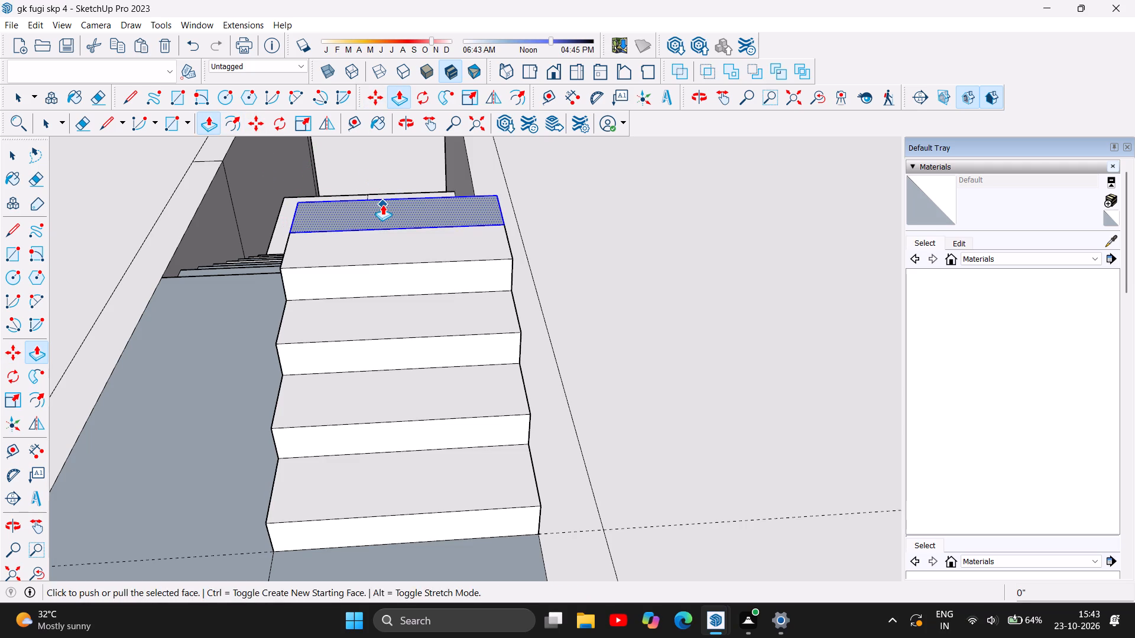
click(383, 204)
key(6)
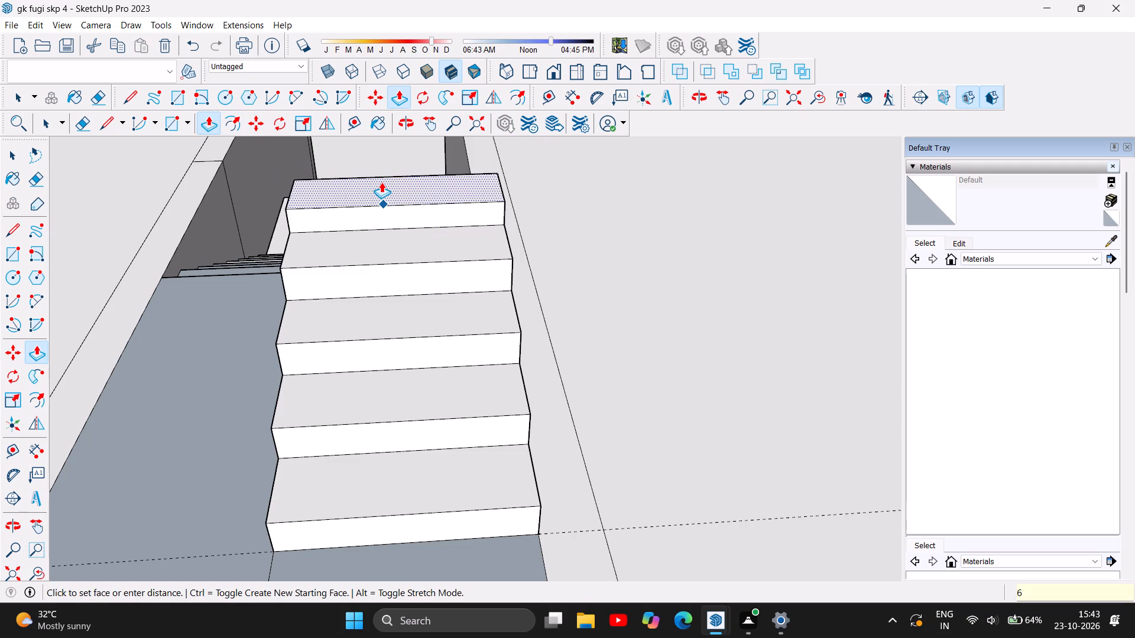
key(Return)
scroll(373, 211, down, 4)
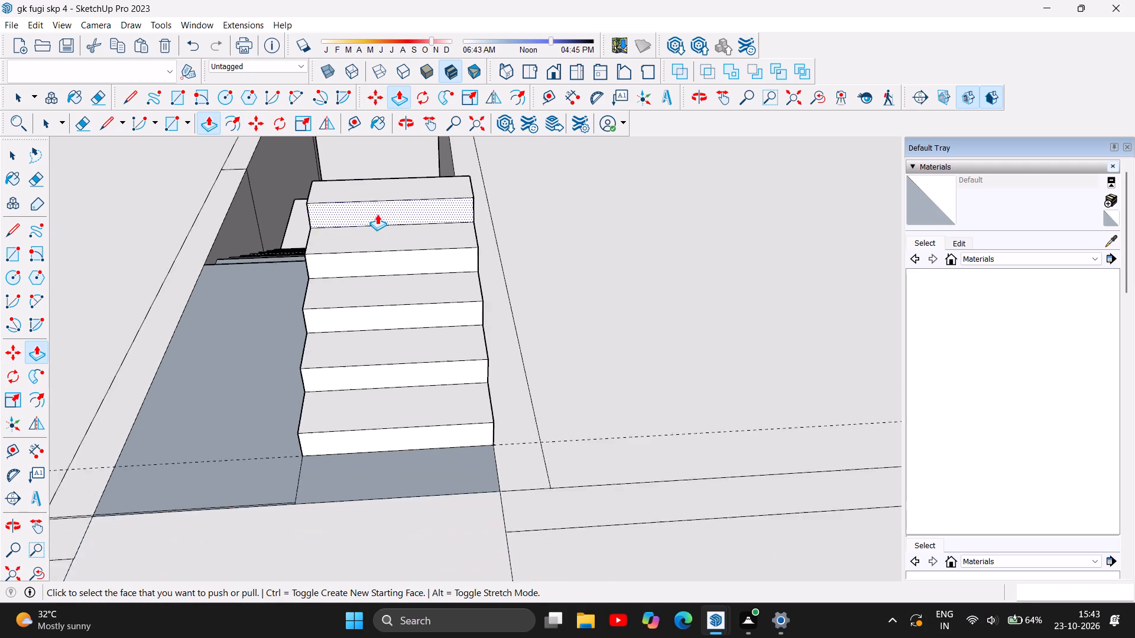
scroll(377, 214, down, 2)
scroll(517, 297, down, 7)
scroll(414, 180, up, 2)
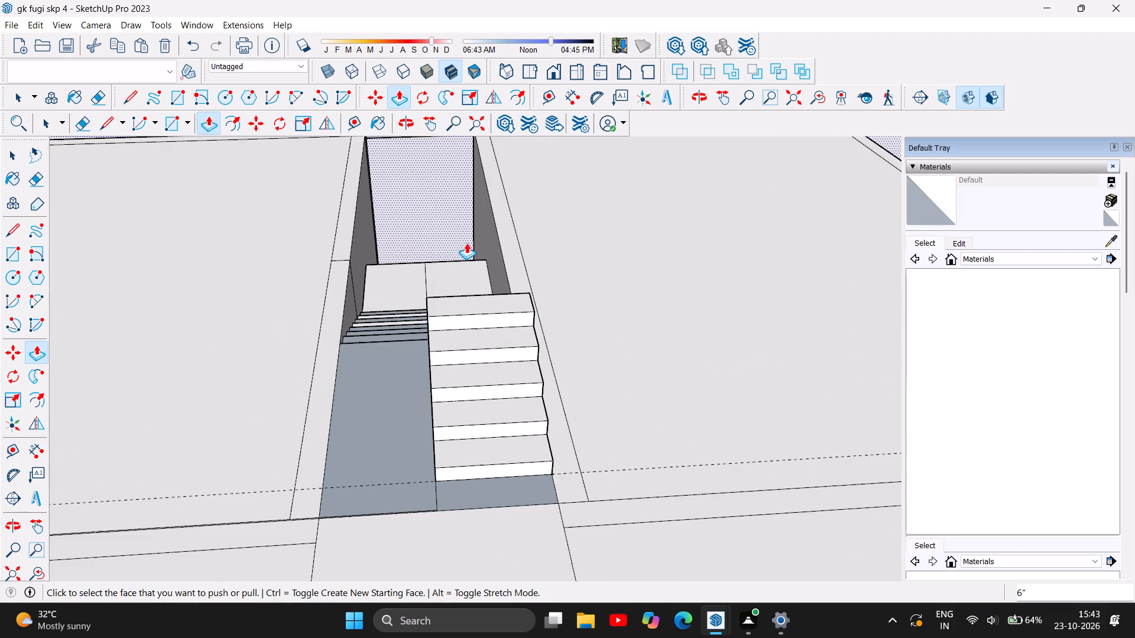
Paste another strip copy at the fifth step's top back corner and raise it 6" as the sixth step.
scroll(340, 288, down, 10)
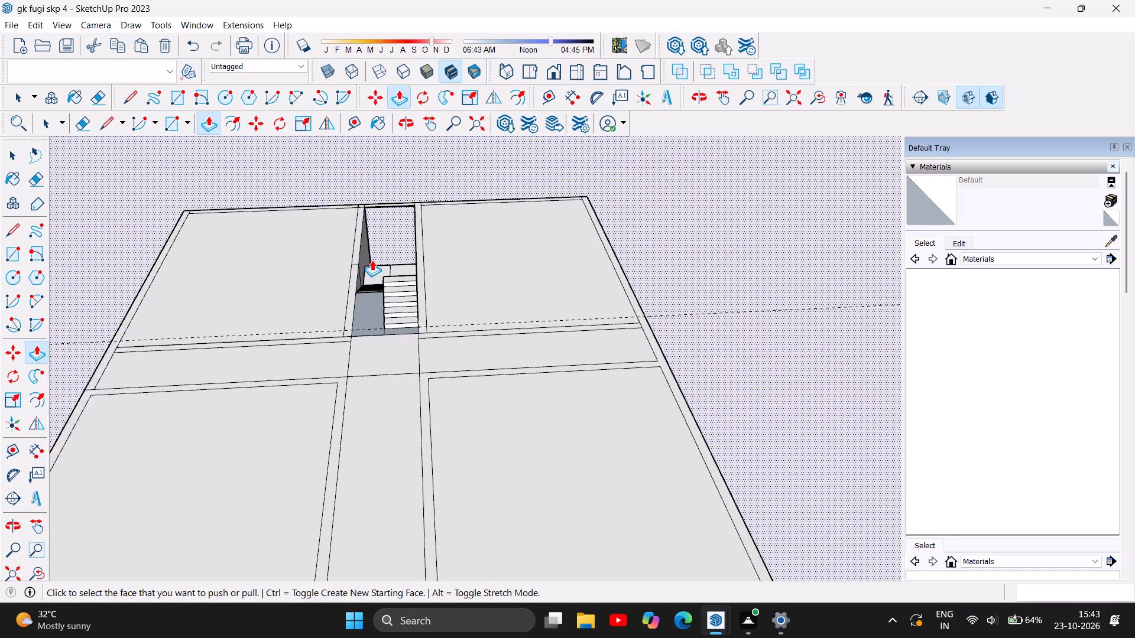
scroll(373, 253, up, 6)
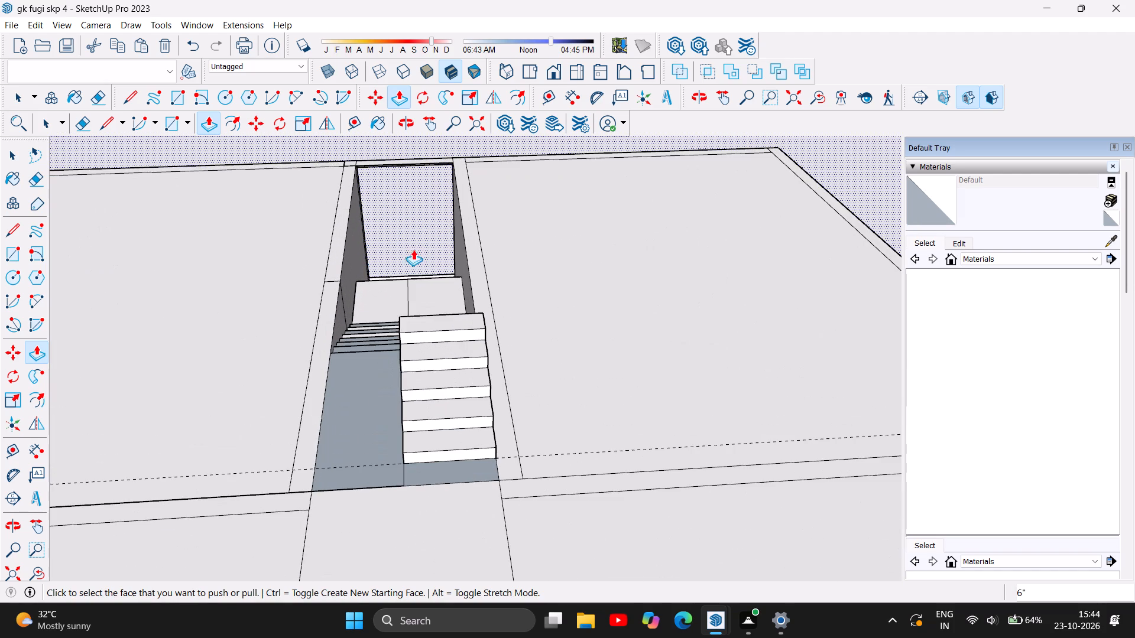
scroll(355, 291, up, 1)
scroll(398, 266, down, 6)
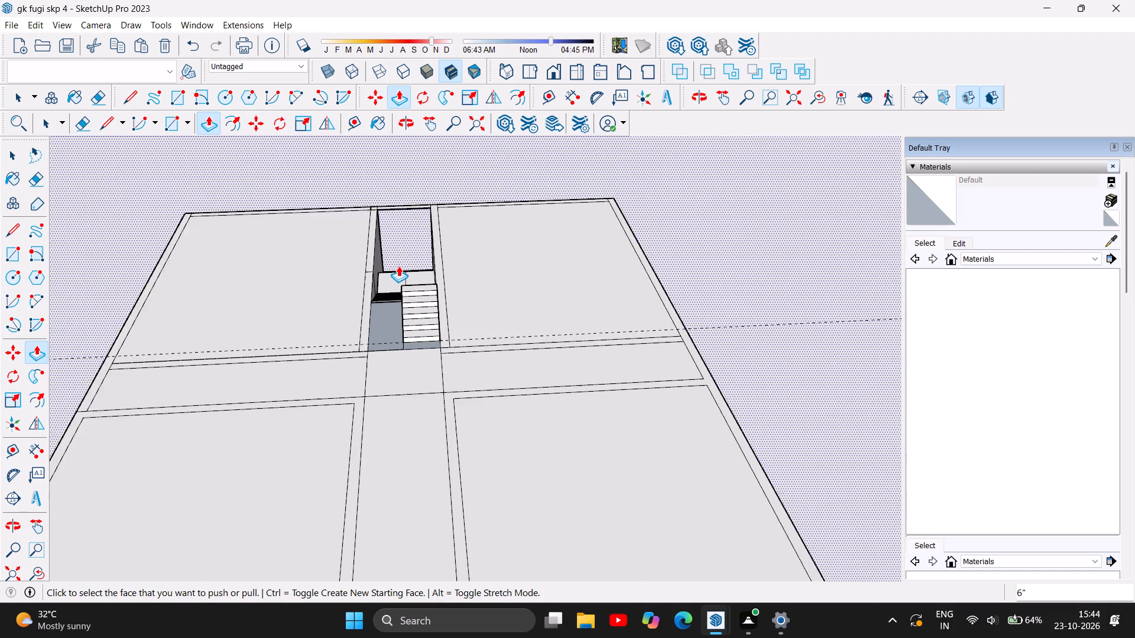
scroll(398, 266, down, 3)
scroll(398, 266, up, 4)
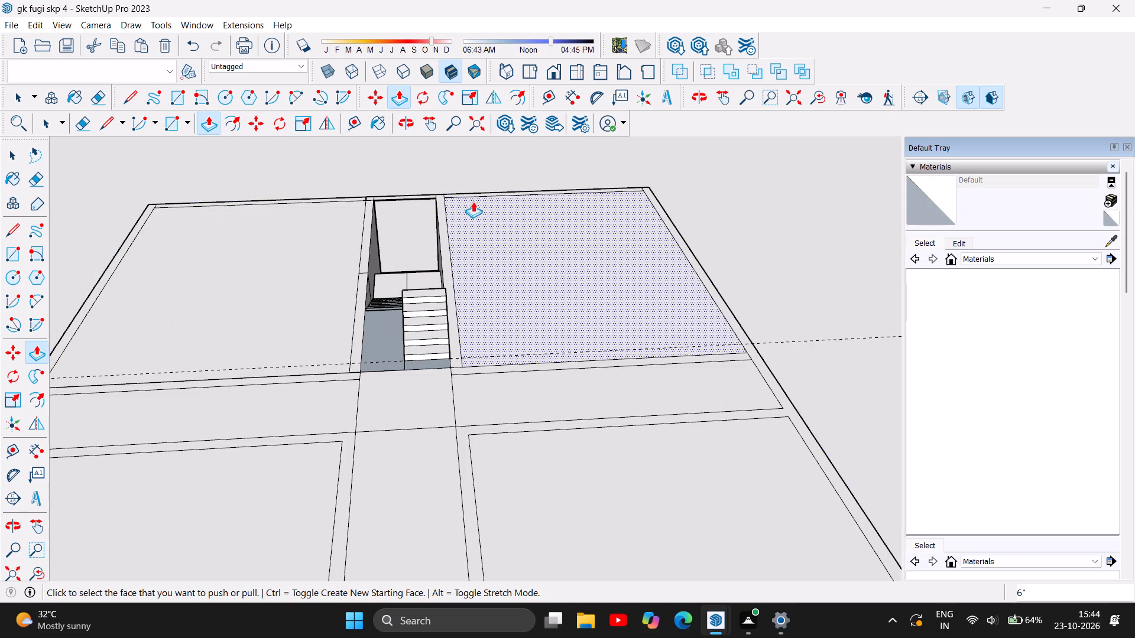
scroll(382, 242, down, 2)
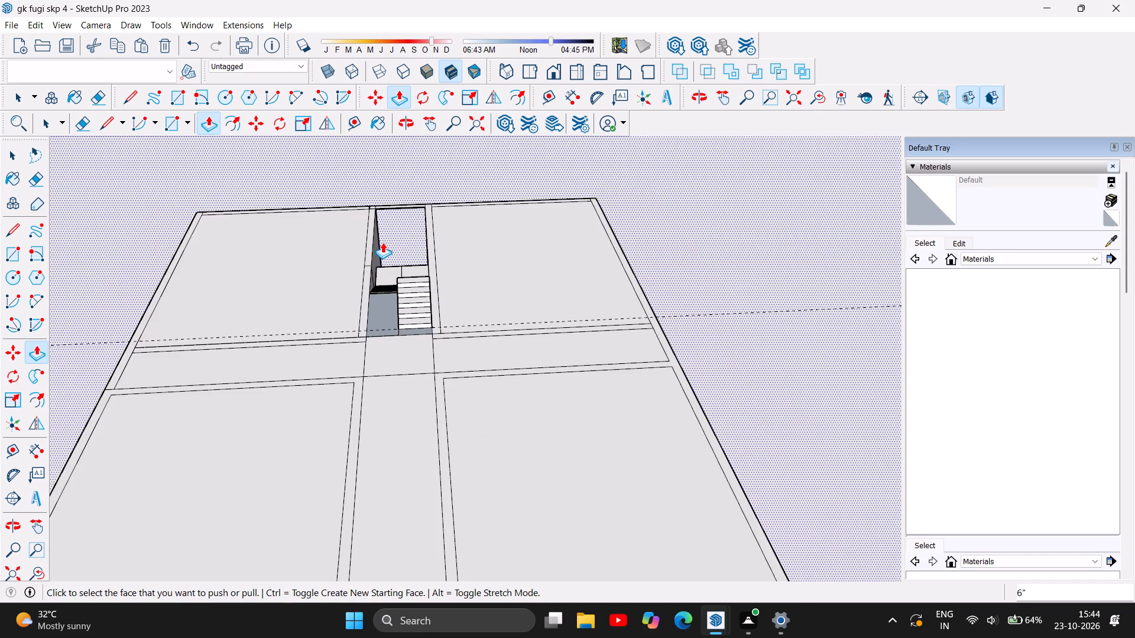
scroll(382, 242, up, 5)
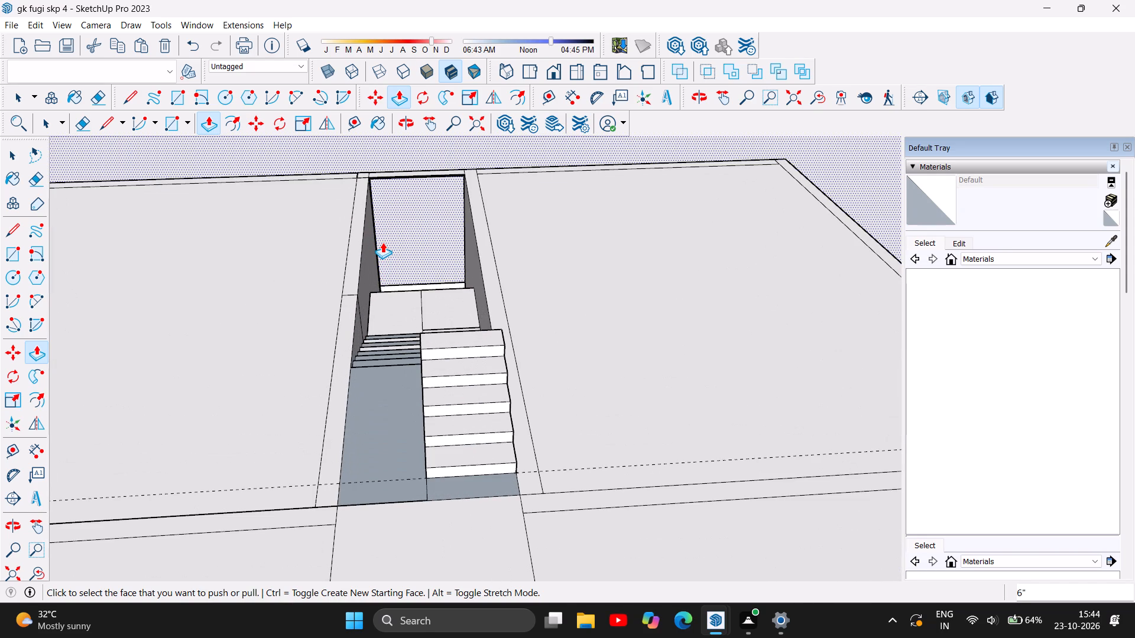
scroll(478, 387, up, 5)
scroll(489, 276, up, 3)
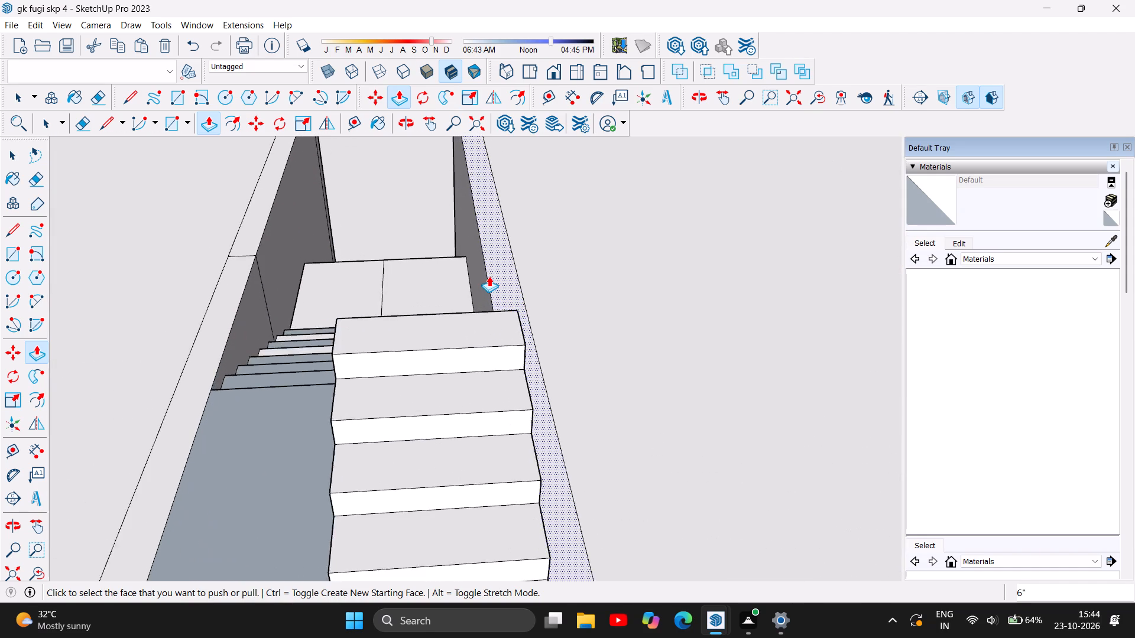
key(ctrl+v)
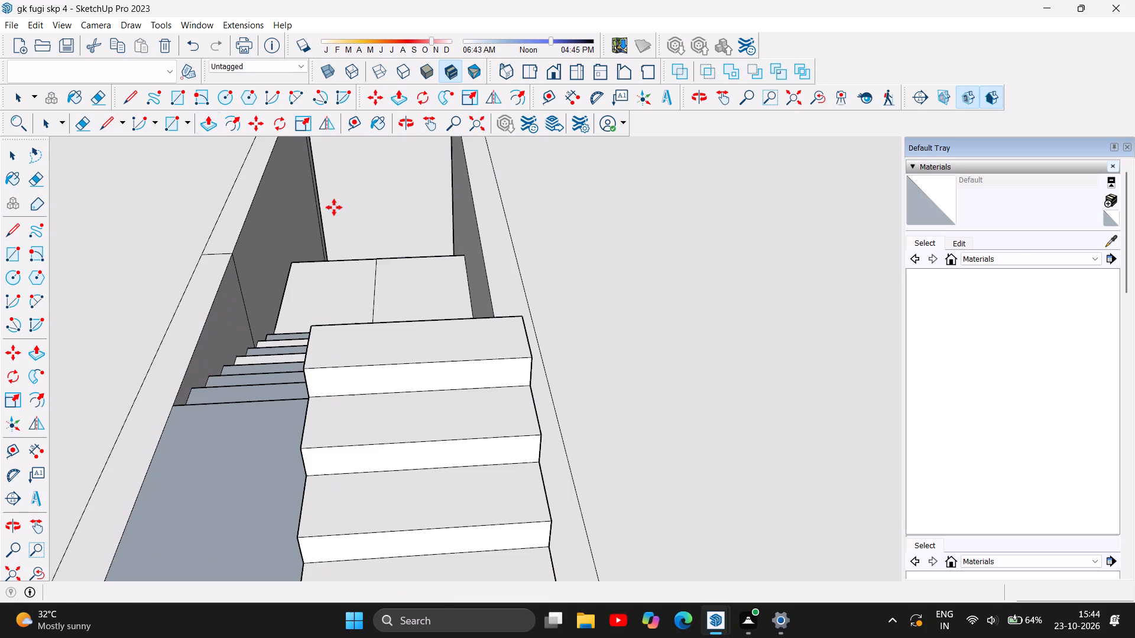
click(310, 323)
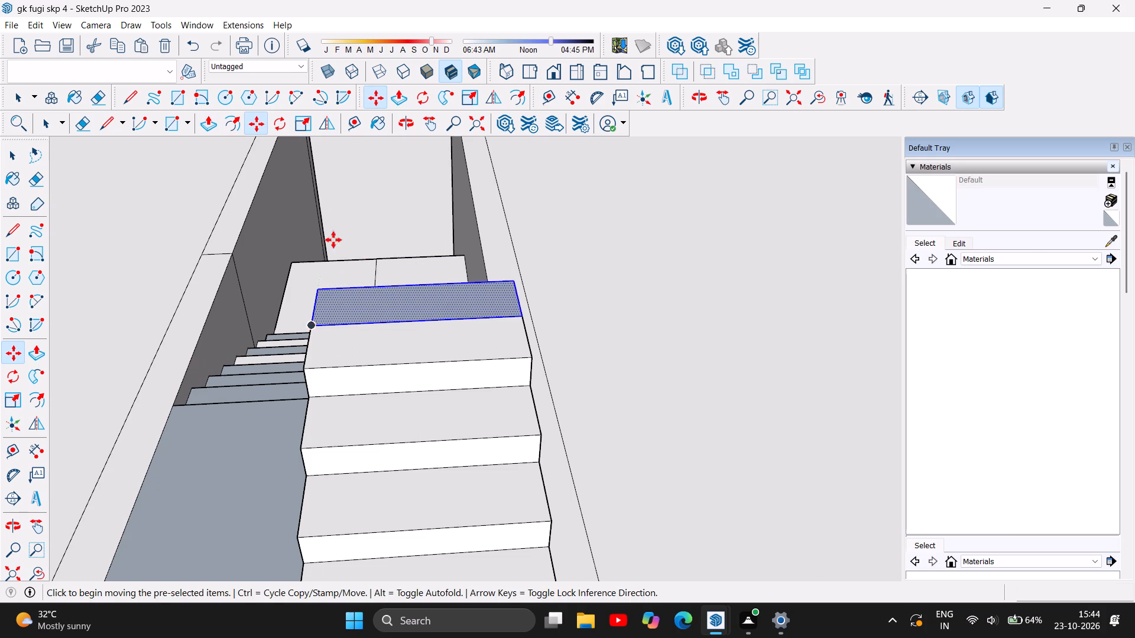
click(203, 123)
click(437, 302)
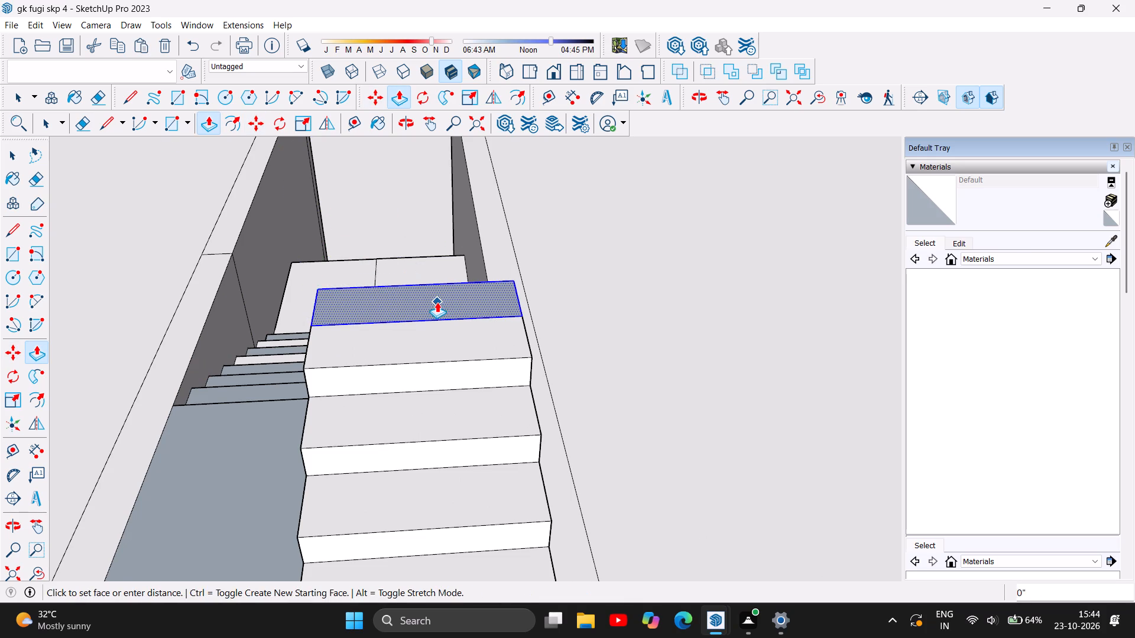
key(6)
key(Return)
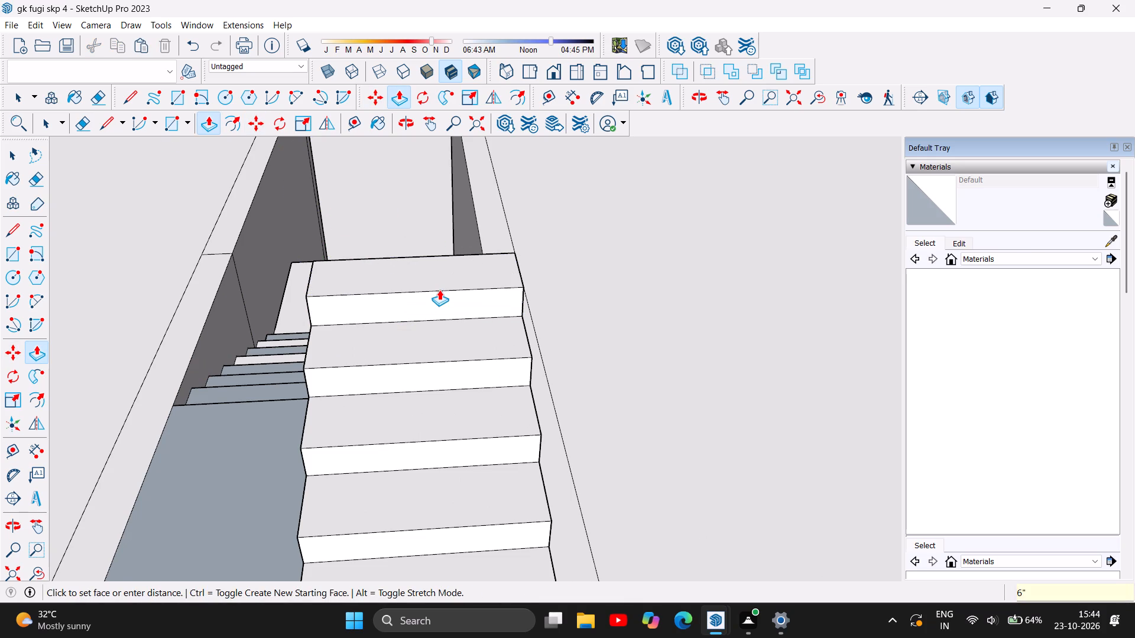
Paste another strip copy at the sixth step's top back corner and raise it 6" as the seventh step.
key(ctrl+v)
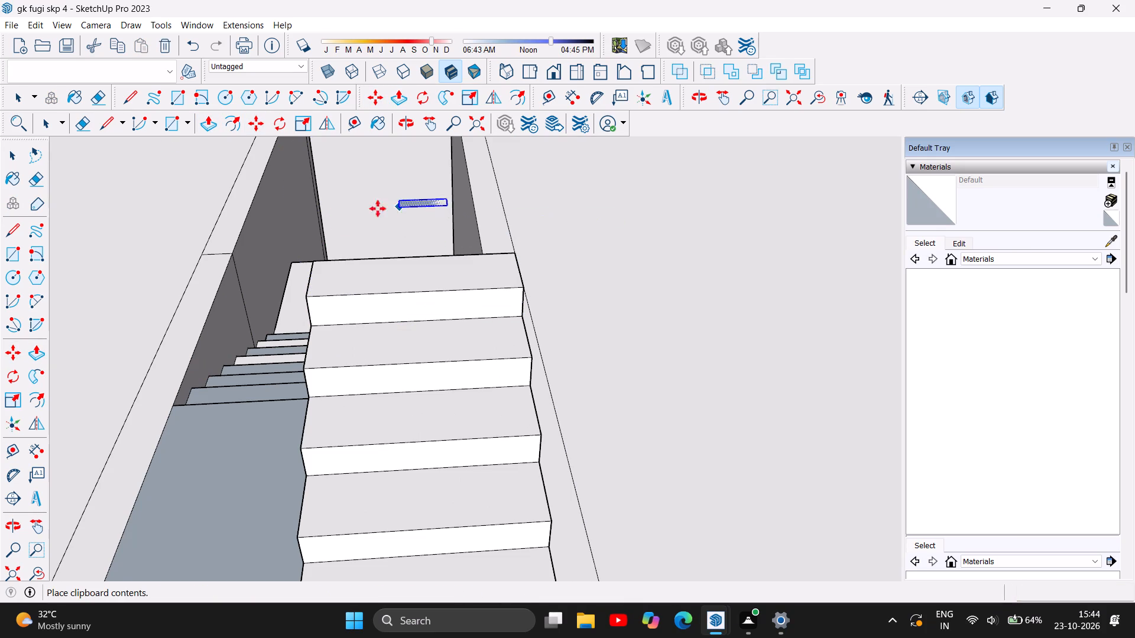
click(314, 261)
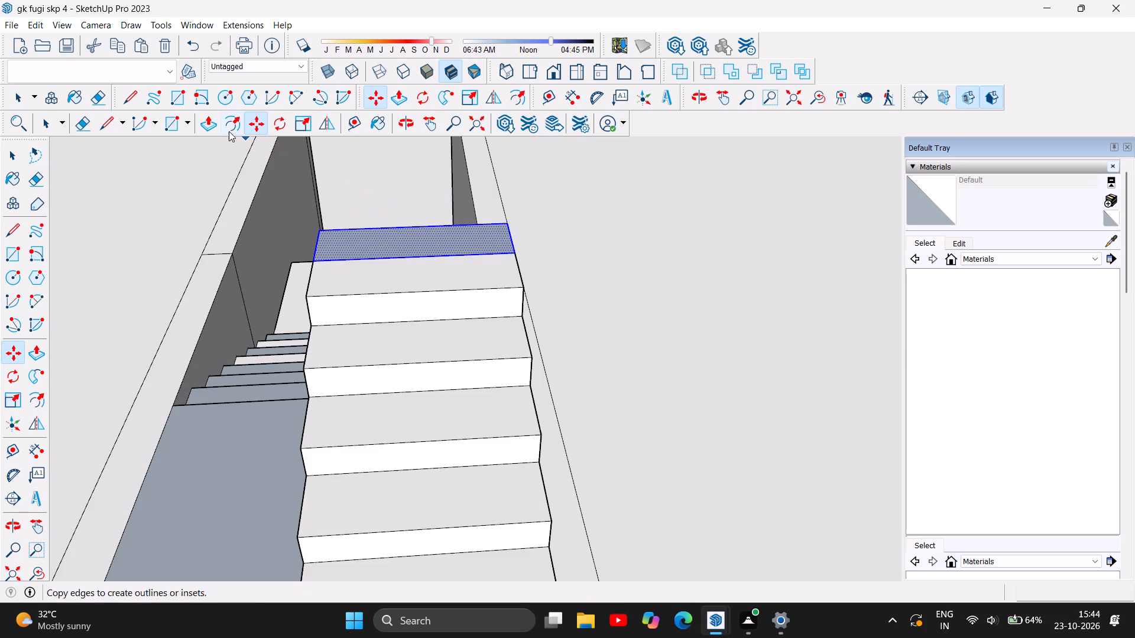
click(214, 126)
click(399, 236)
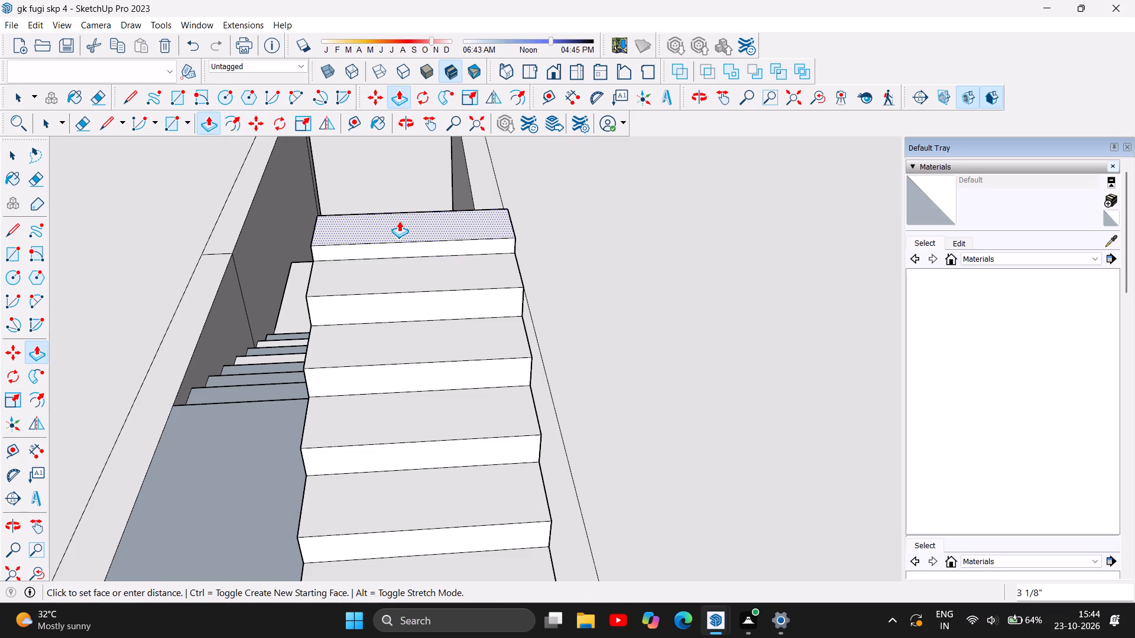
key(6)
key(Return)
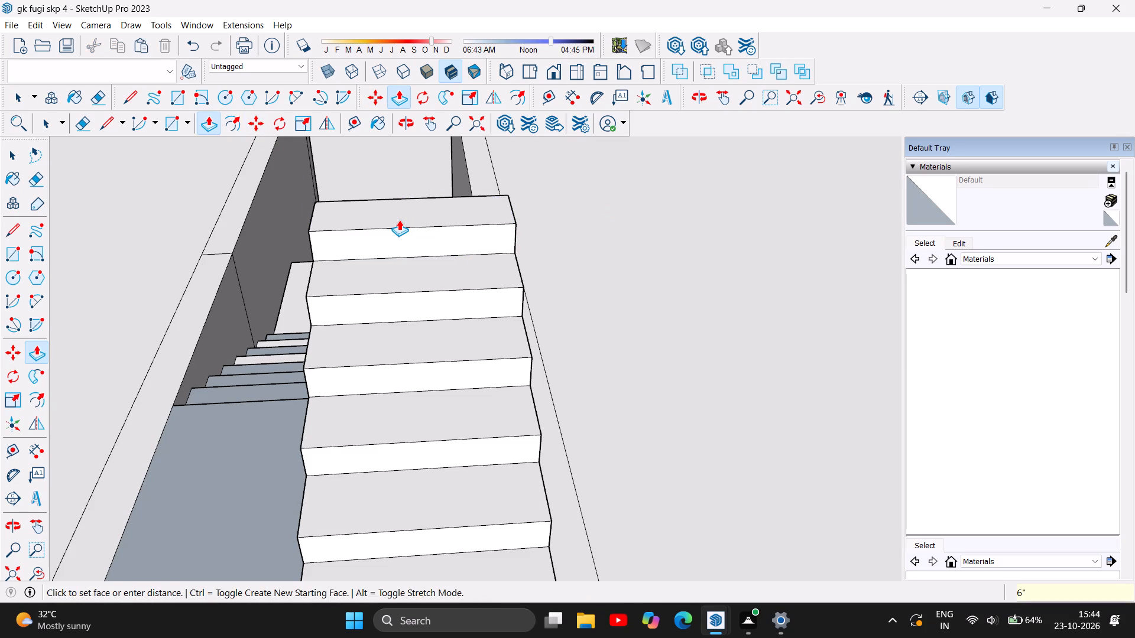
Paste another strip copy at the seventh step's top back corner and raise it 6" as the eighth step.
key(ctrl+v)
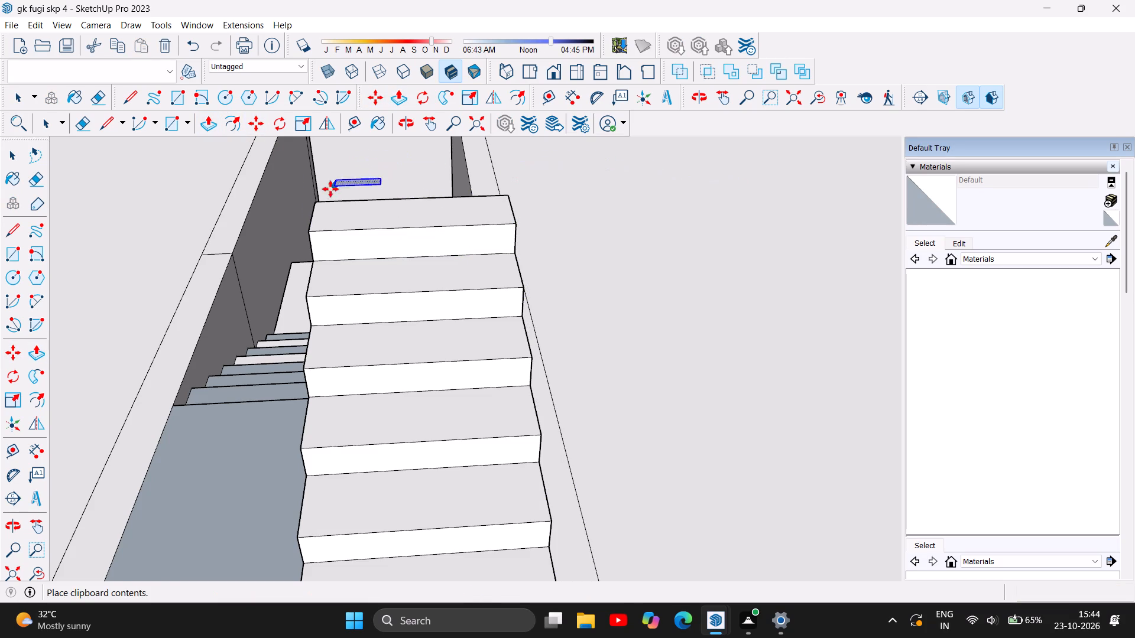
click(316, 204)
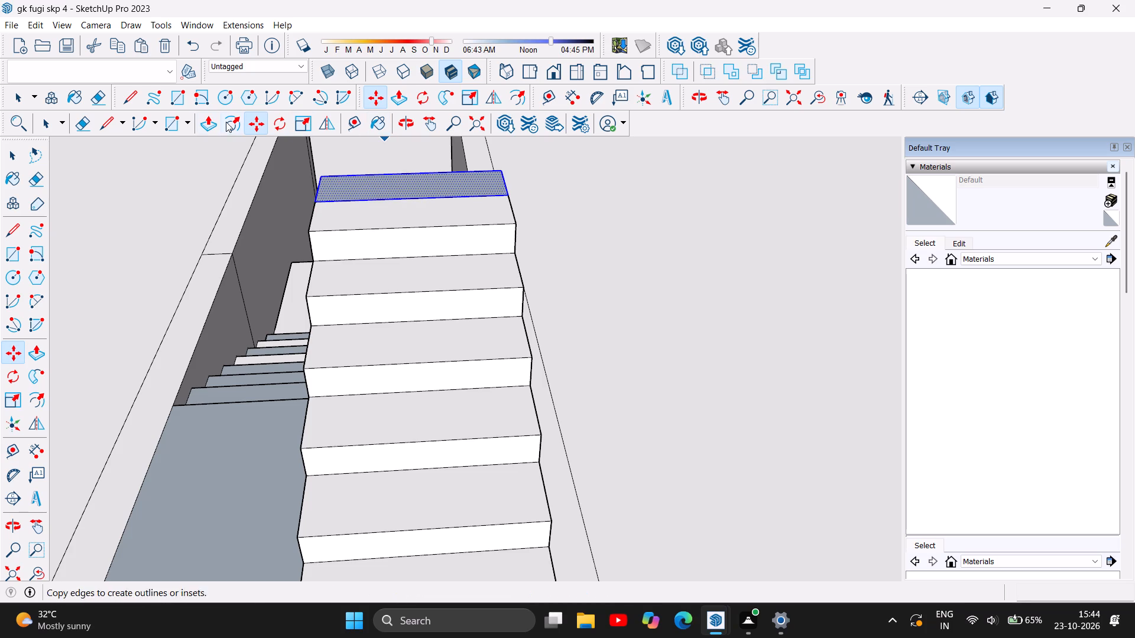
click(210, 124)
click(425, 177)
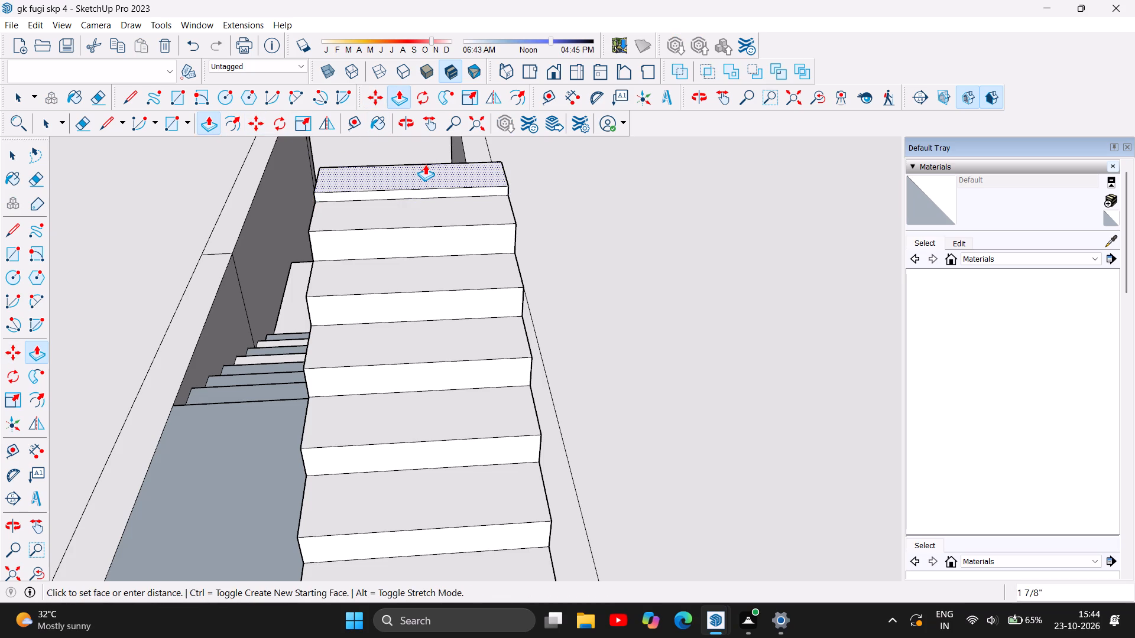
key(6)
key(Return)
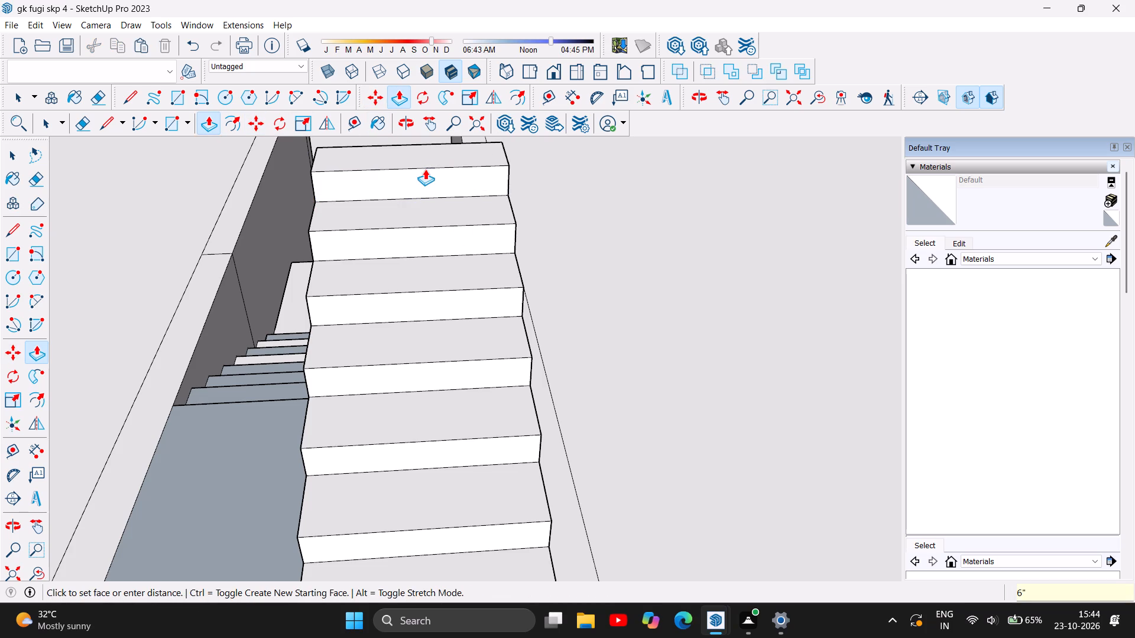
Paste another strip copy at the eighth step's top back corner and raise it 6" as the ninth step.
scroll(437, 230, down, 9)
scroll(470, 141, up, 4)
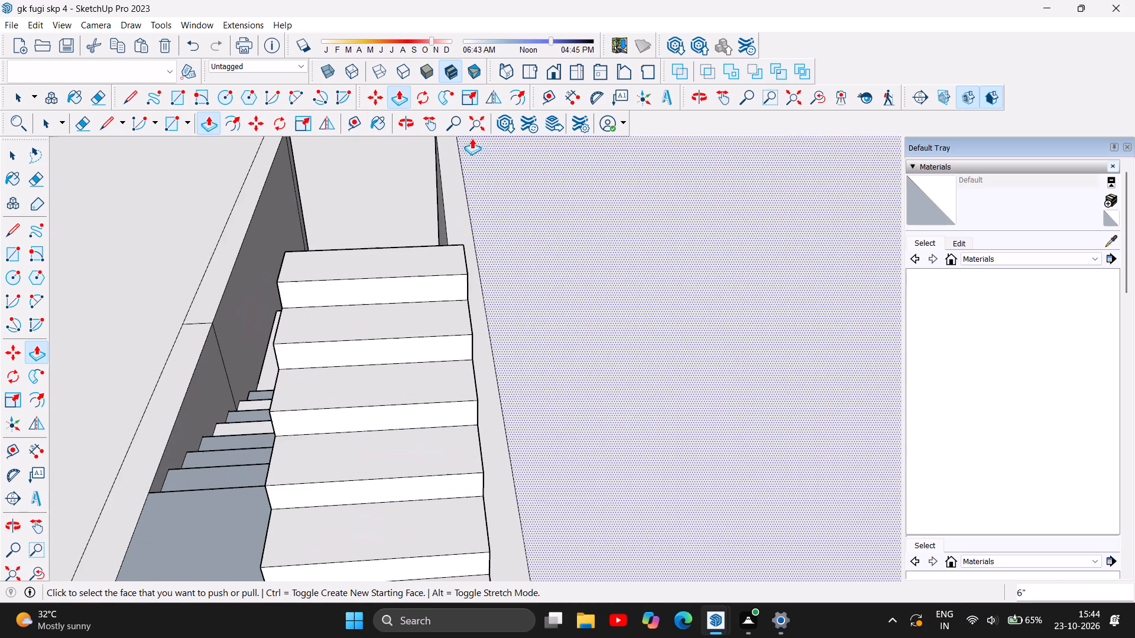
key(ctrl+v)
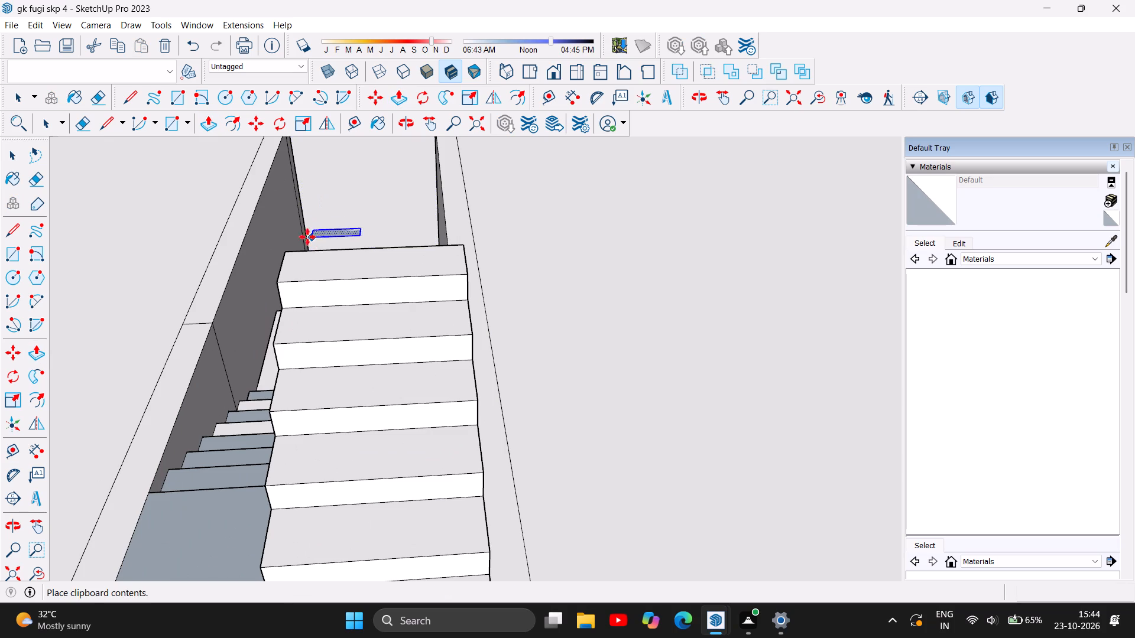
click(286, 250)
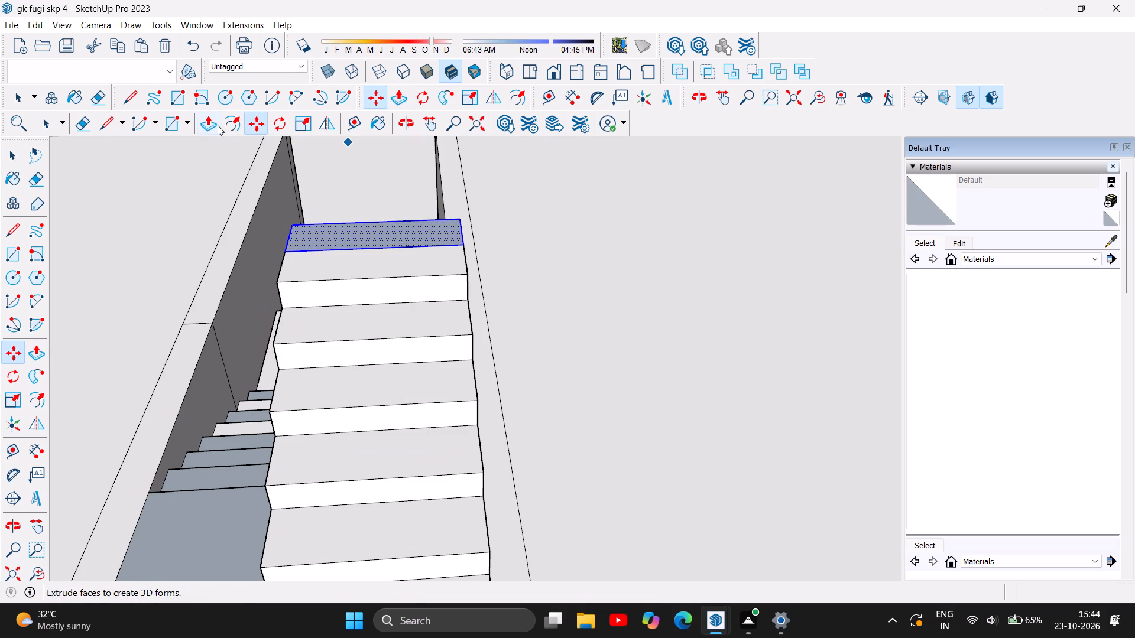
click(213, 125)
click(399, 229)
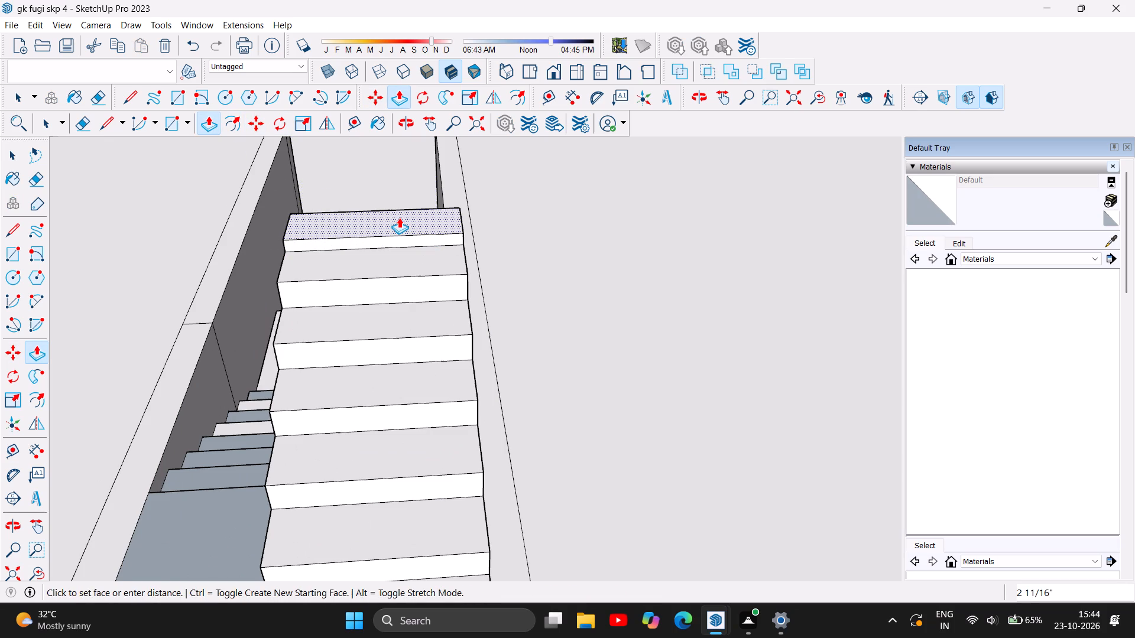
key(6)
key(Return)
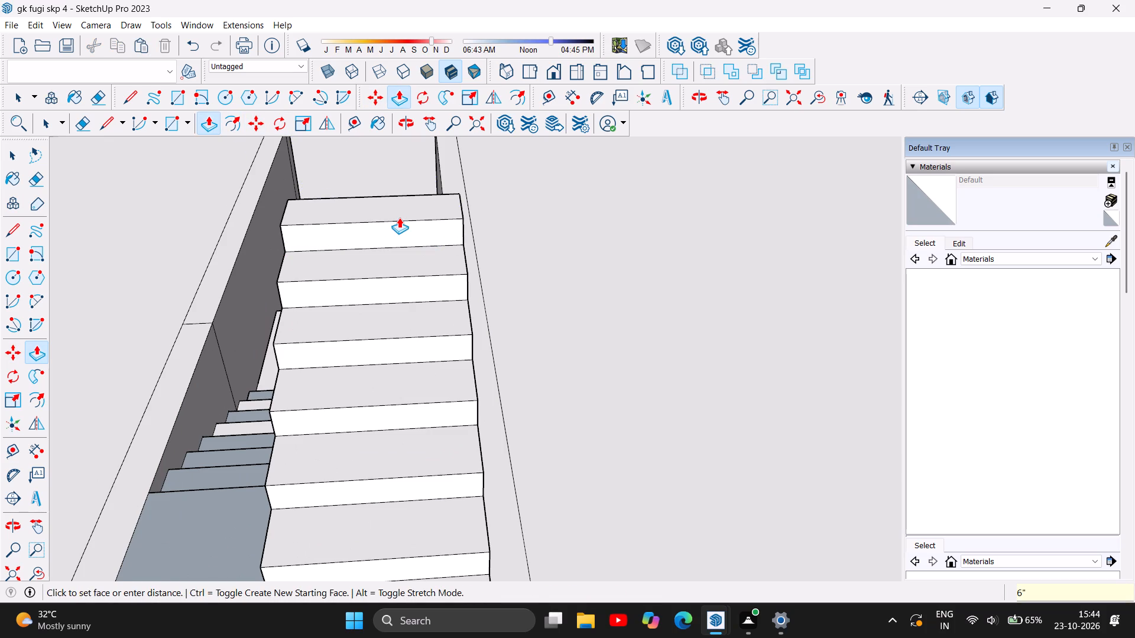
Paste another strip copy at the ninth step's top back corner and raise it 6" as the tenth step.
scroll(399, 217, down, 8)
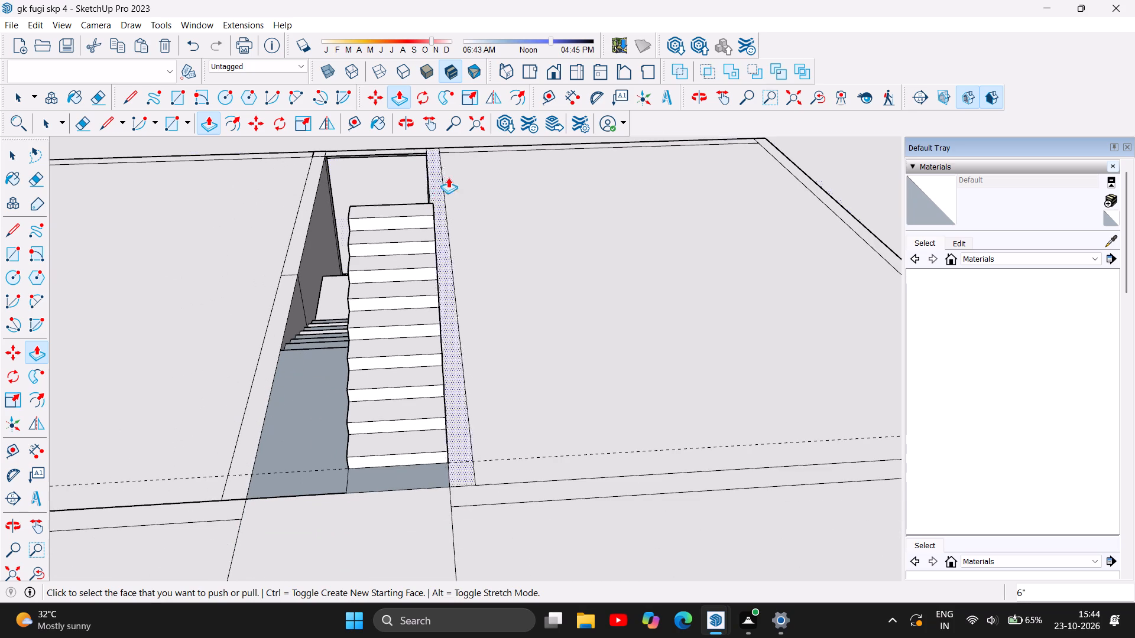
key(ctrl+v)
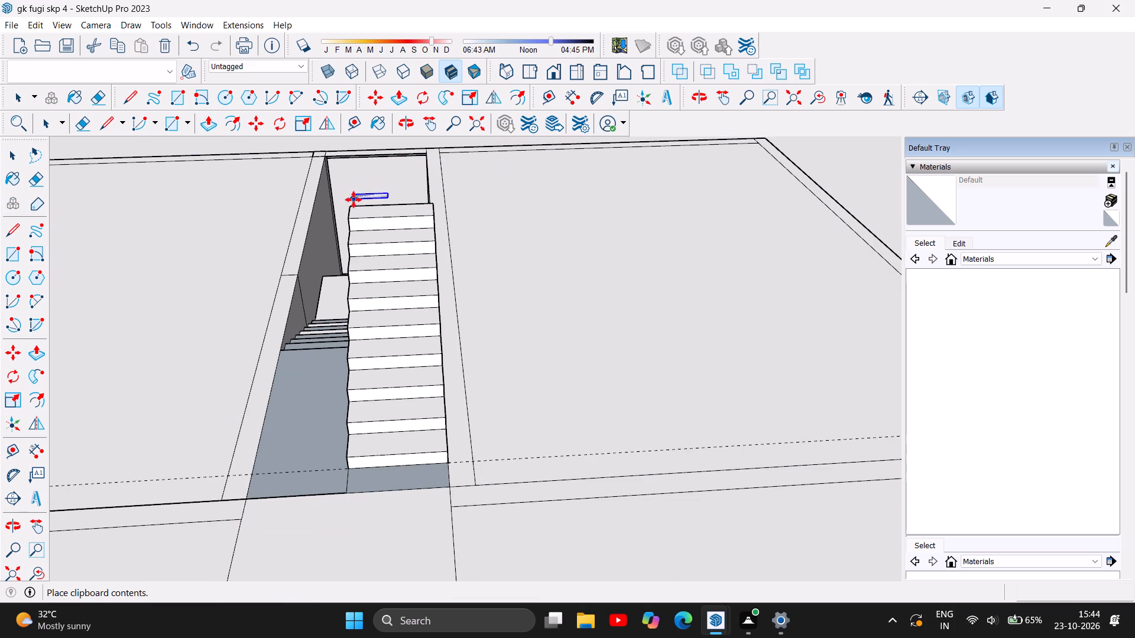
click(352, 204)
click(210, 125)
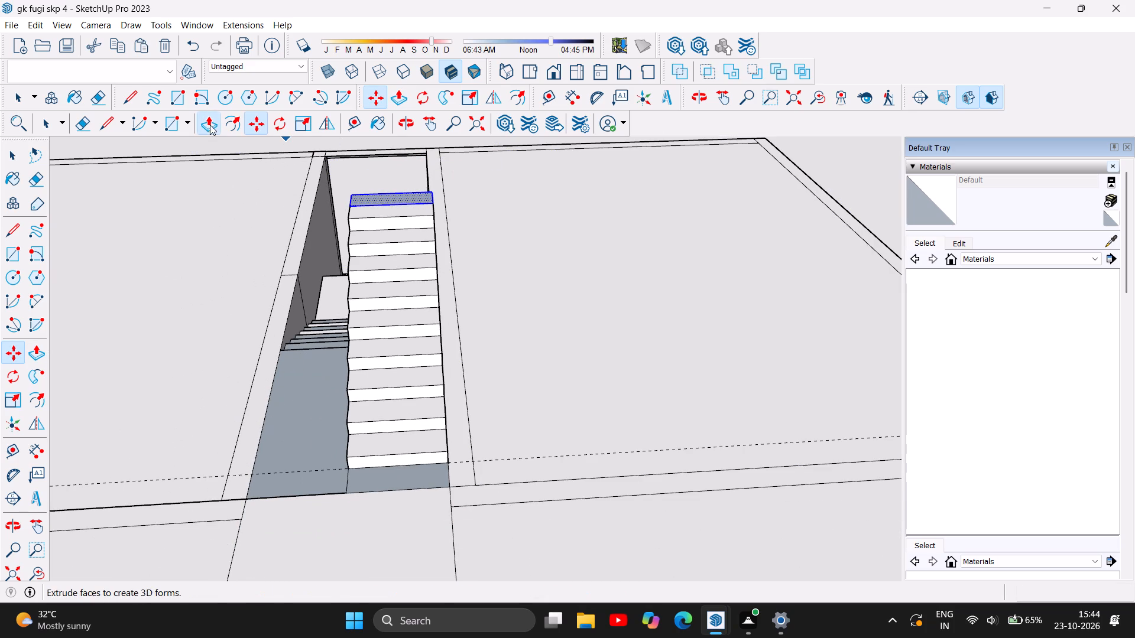
click(393, 187)
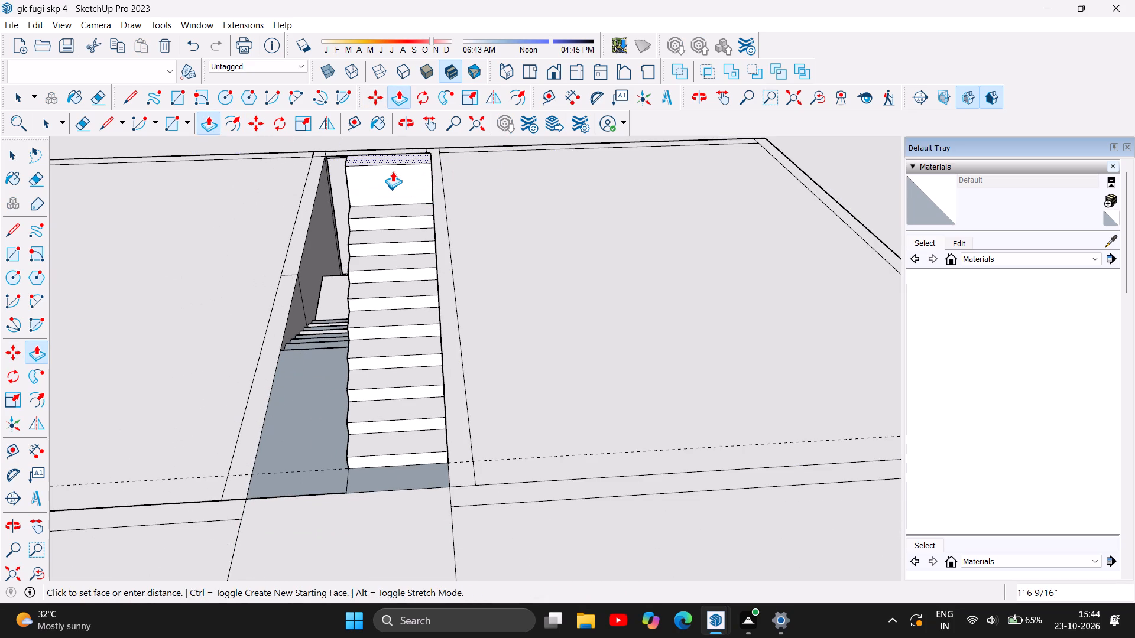
key(6)
key(Return)
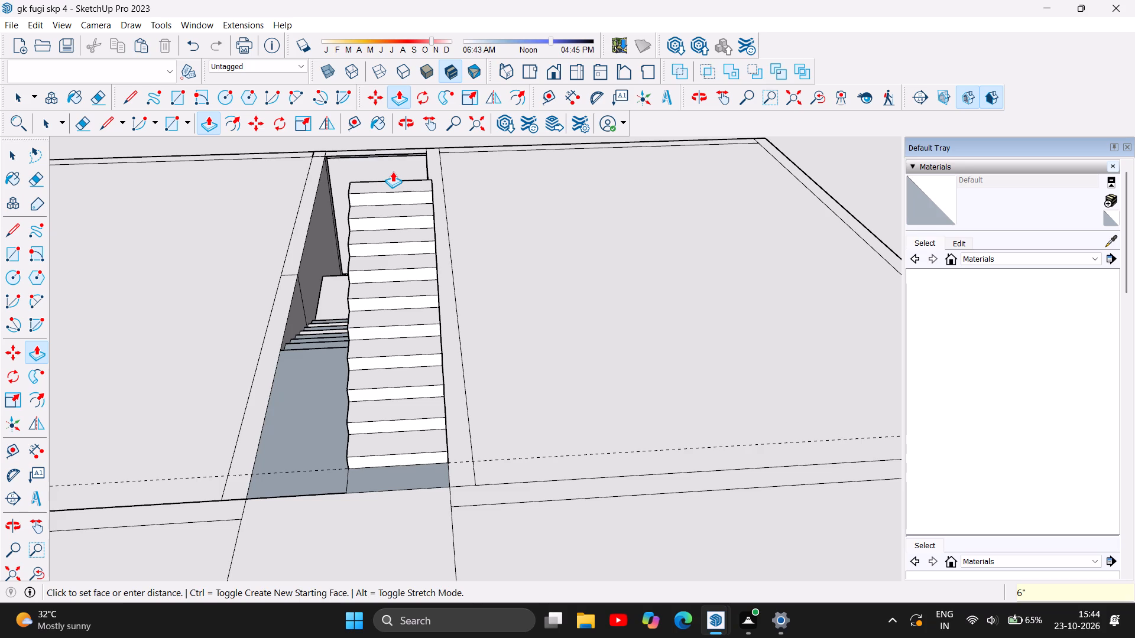
Examine the new ten-step flight from above, from the sides and from behind, in relation to the stairwell opening.
scroll(475, 275, down, 6)
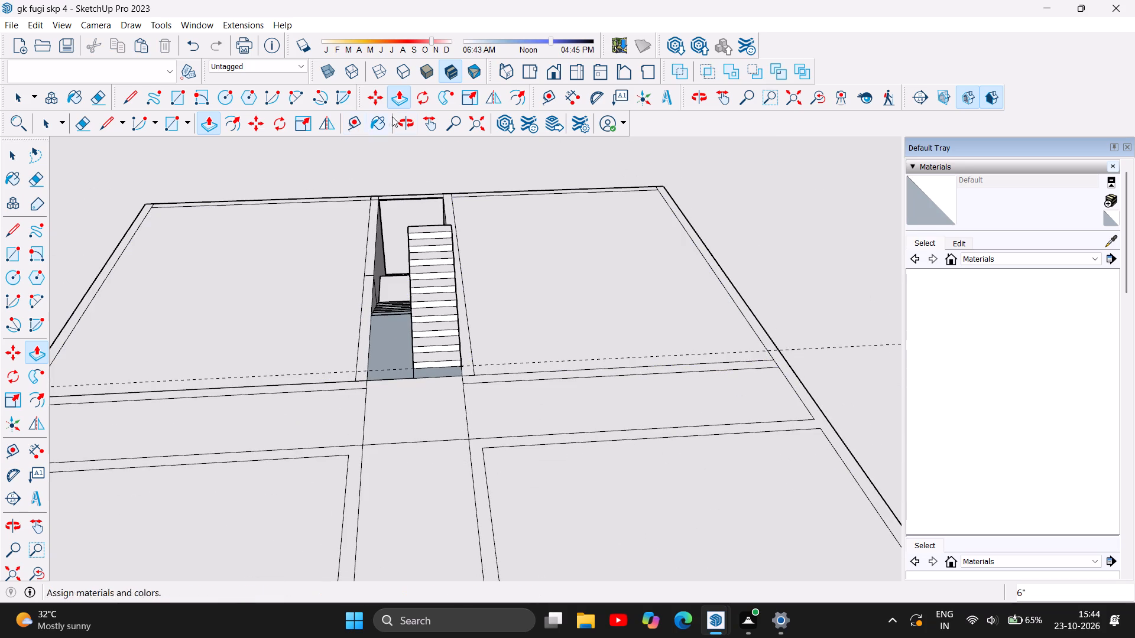
click(401, 116)
drag(406, 177, 416, 392)
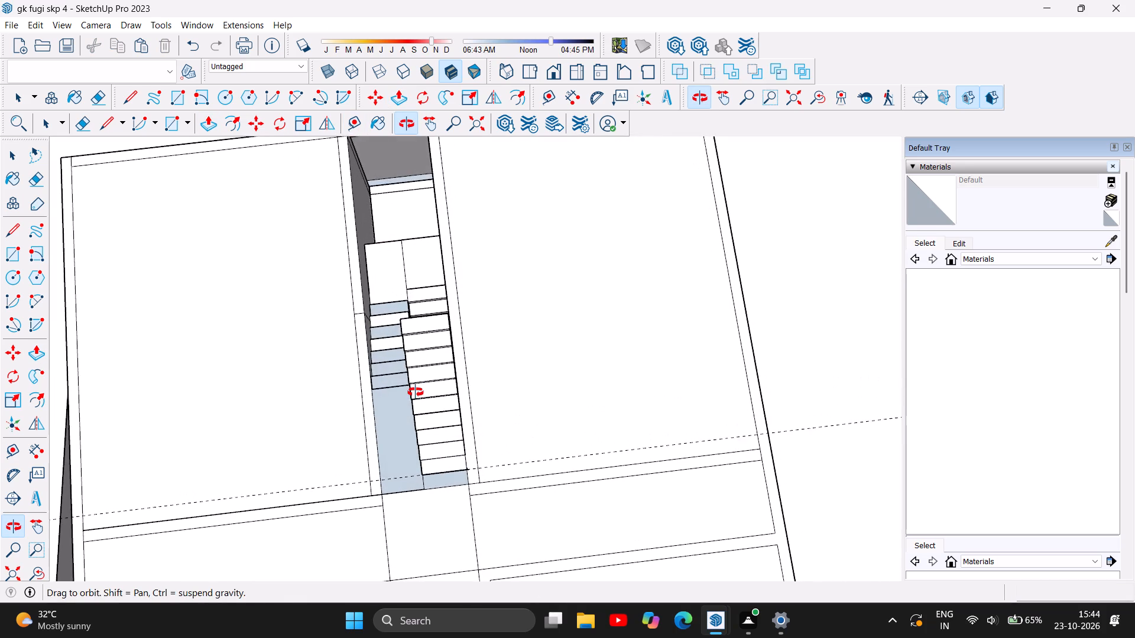
drag(416, 392, 488, 362)
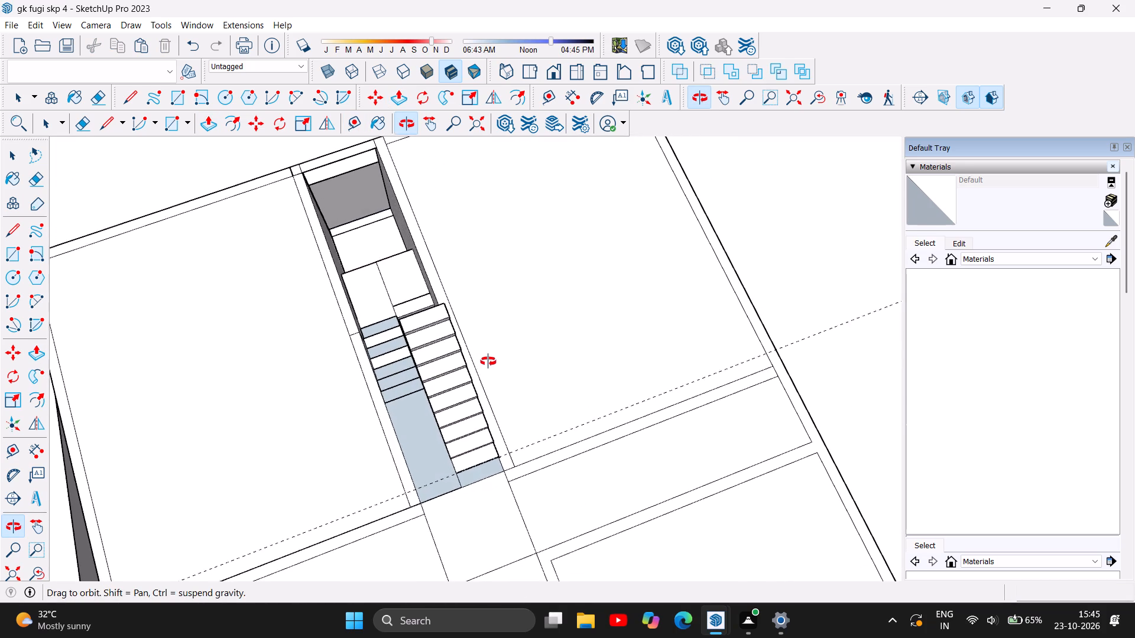
drag(488, 362, 149, 159)
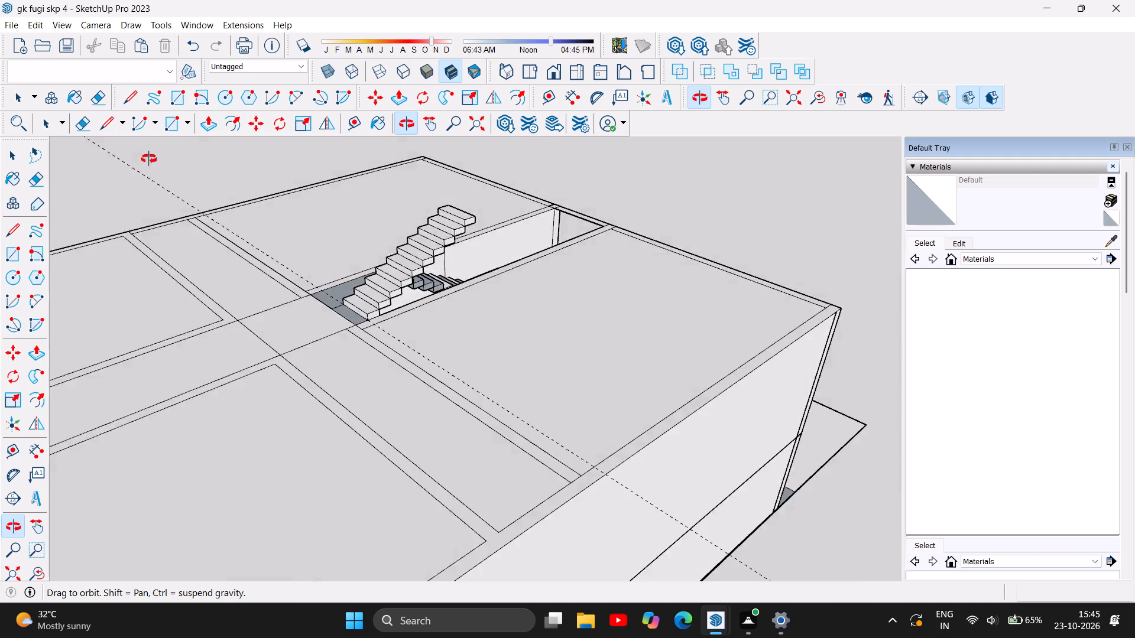
drag(149, 159, 672, 121)
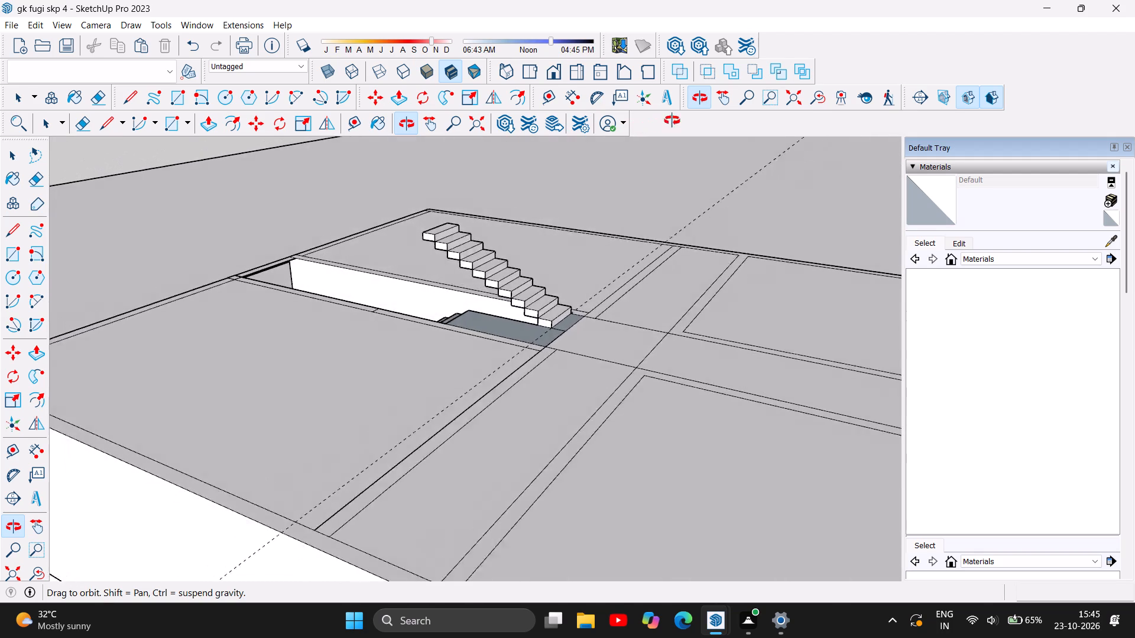
drag(672, 121, 245, 63)
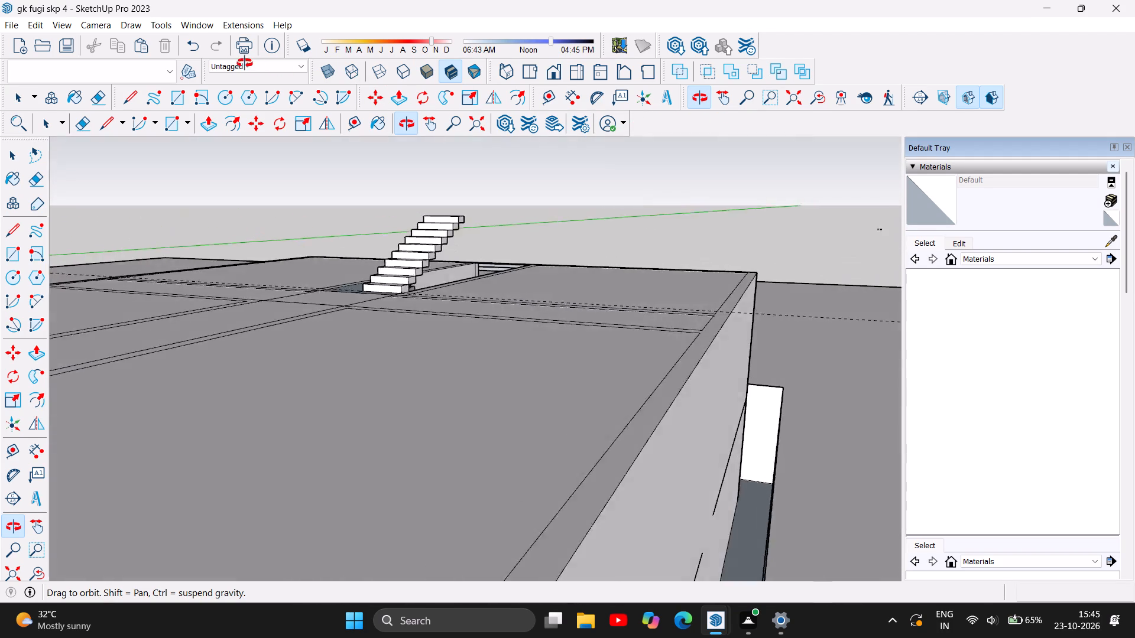
drag(245, 63, 154, 67)
drag(621, 243, 333, 284)
drag(661, 289, 274, 275)
drag(586, 310, 281, 295)
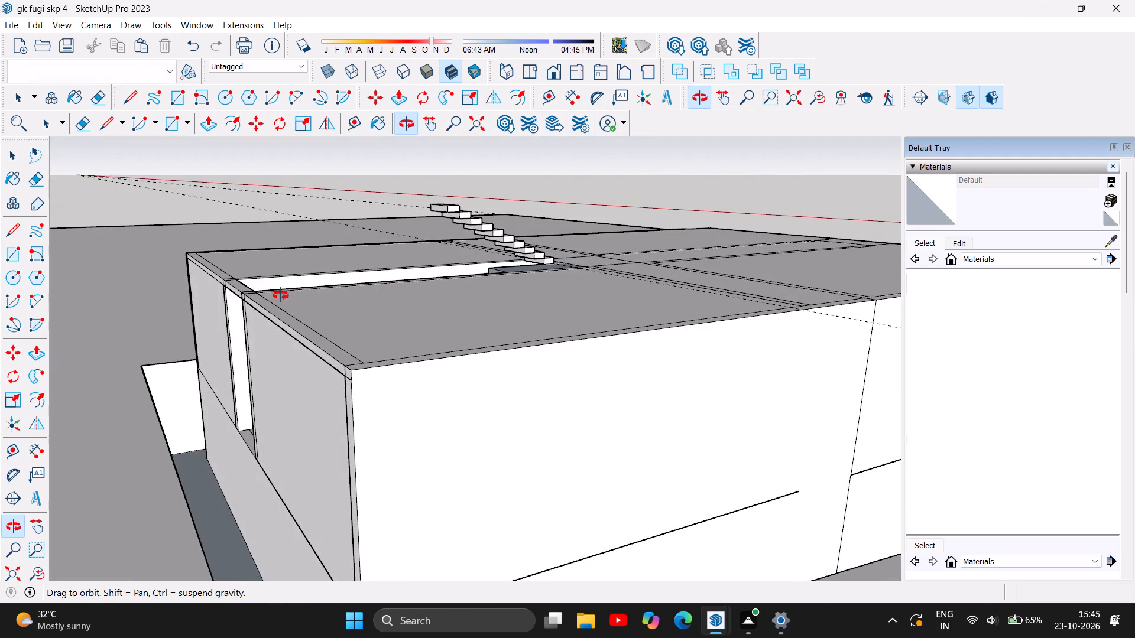
drag(281, 295, 603, 278)
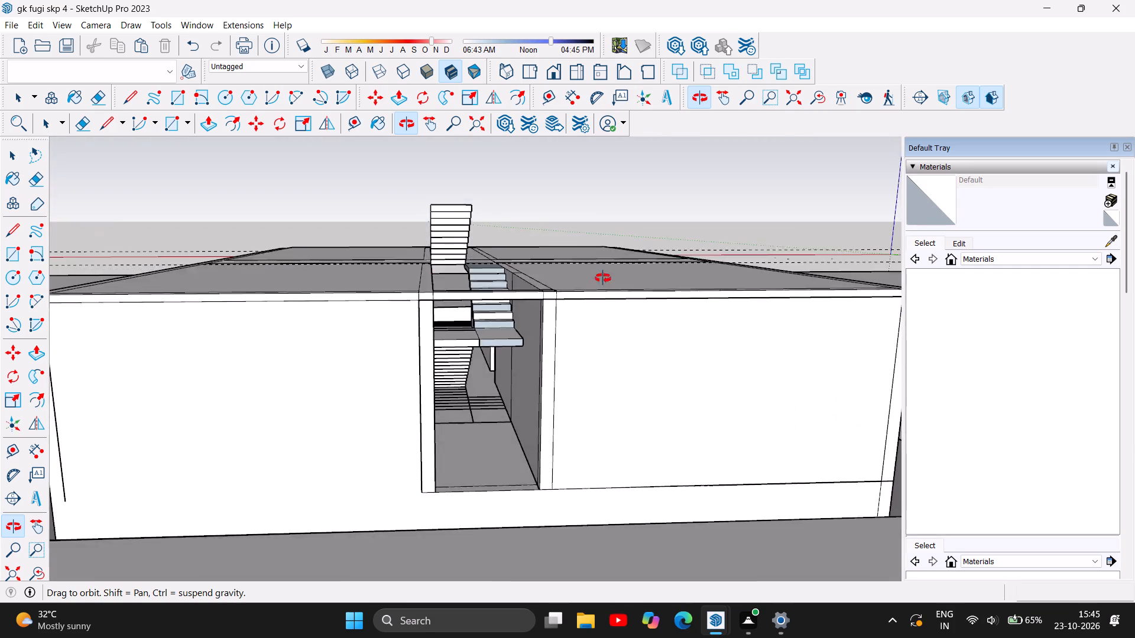
drag(603, 278, 541, 312)
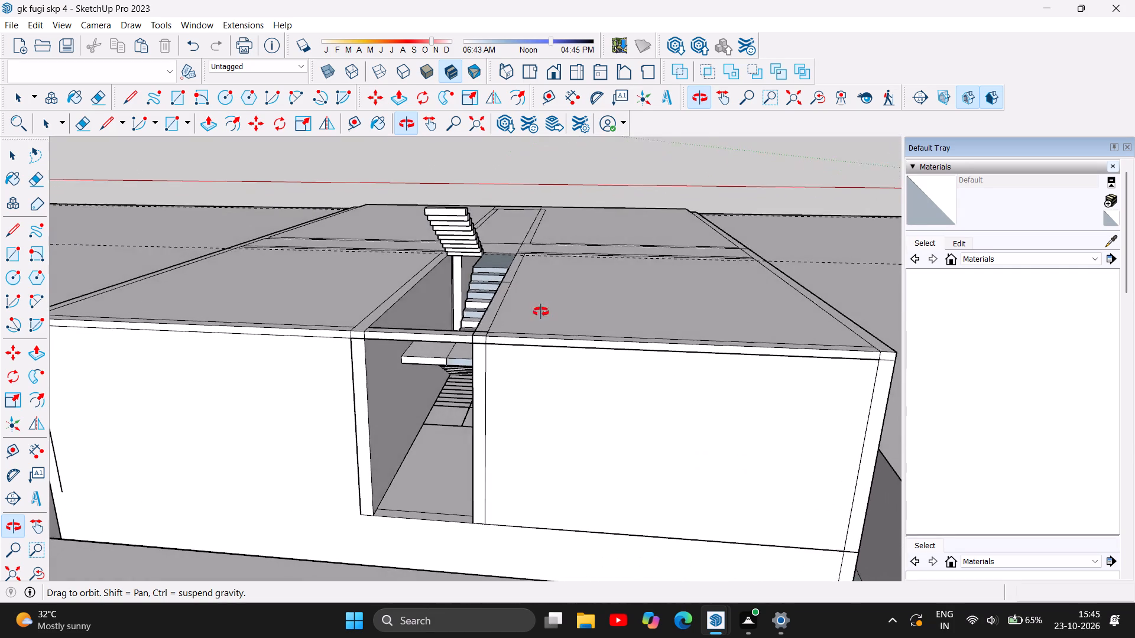
drag(541, 312, 628, 322)
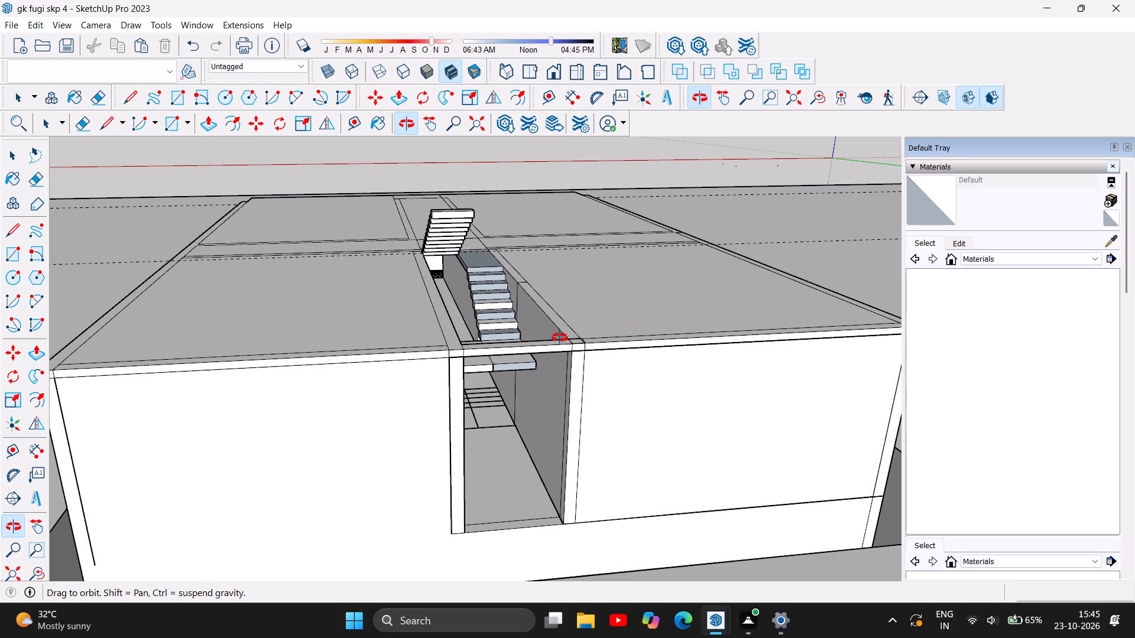
drag(567, 326, 238, 325)
drag(656, 267, 657, 268)
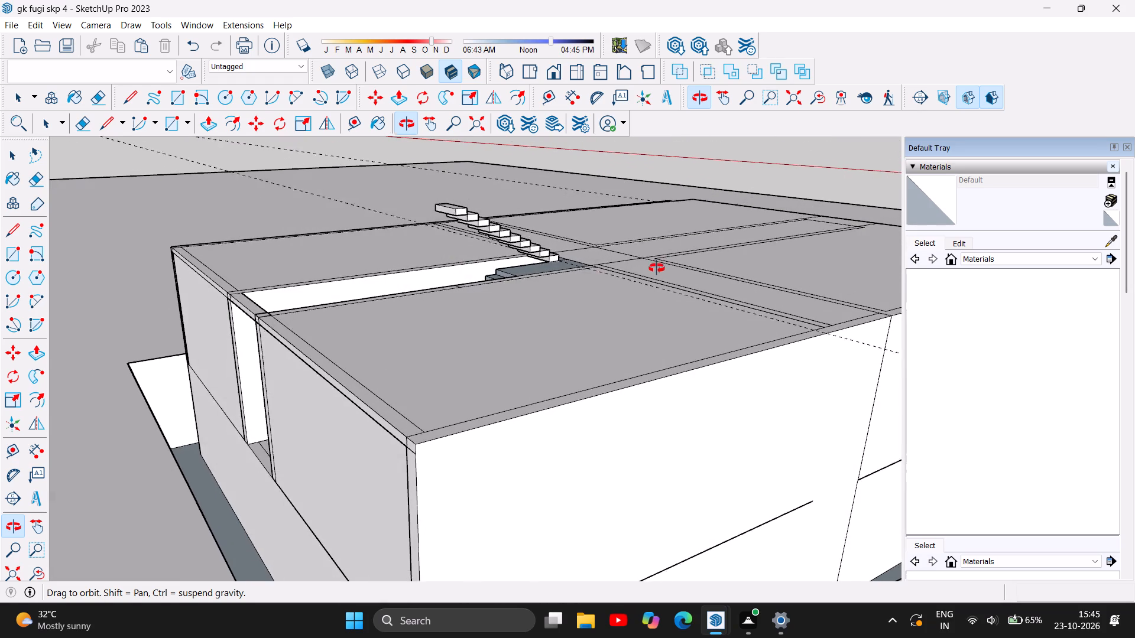
drag(657, 268, 385, 298)
drag(562, 262, 384, 282)
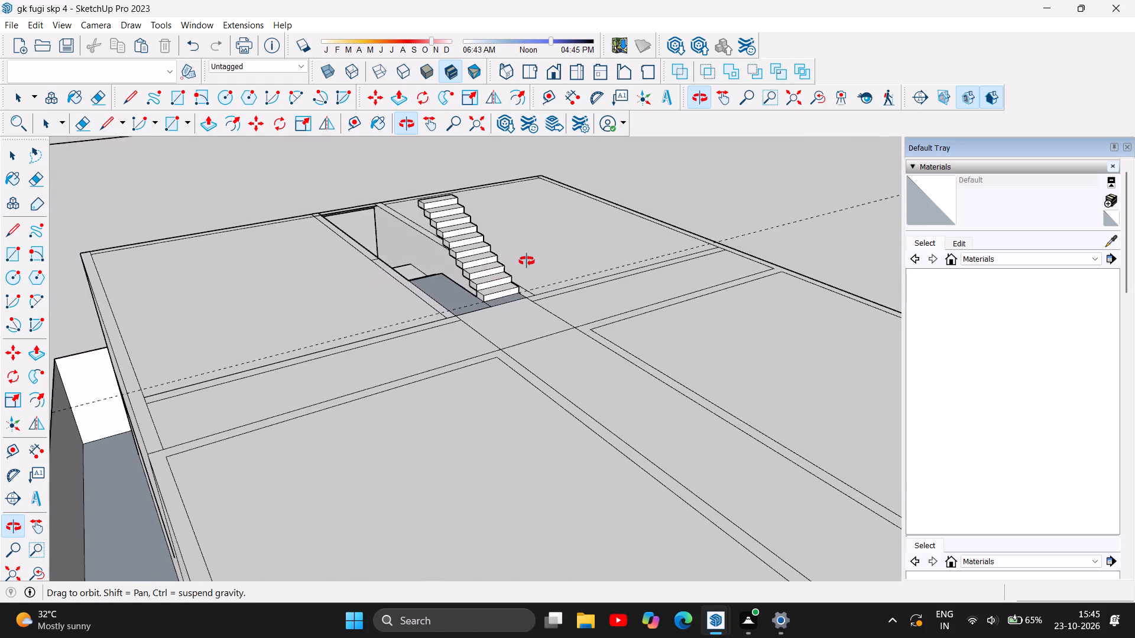
drag(527, 261, 368, 263)
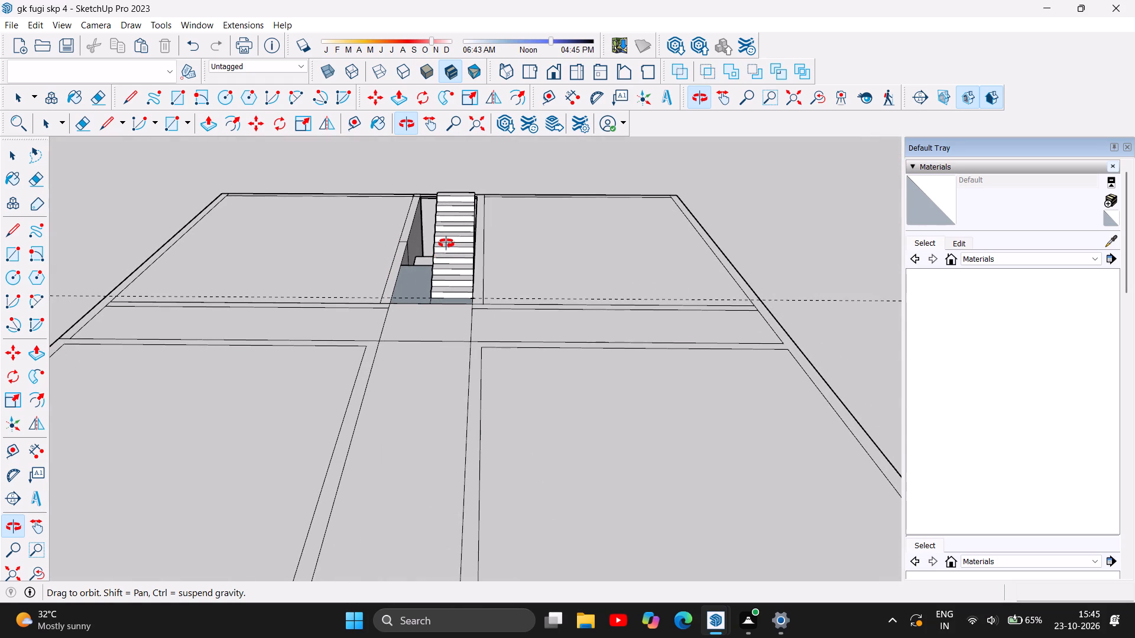
Examine the lower flights and landing inside the stairwell, and the foot of the new flight beside the upper landing.
scroll(446, 243, up, 7)
scroll(414, 305, up, 5)
drag(367, 337, 338, 194)
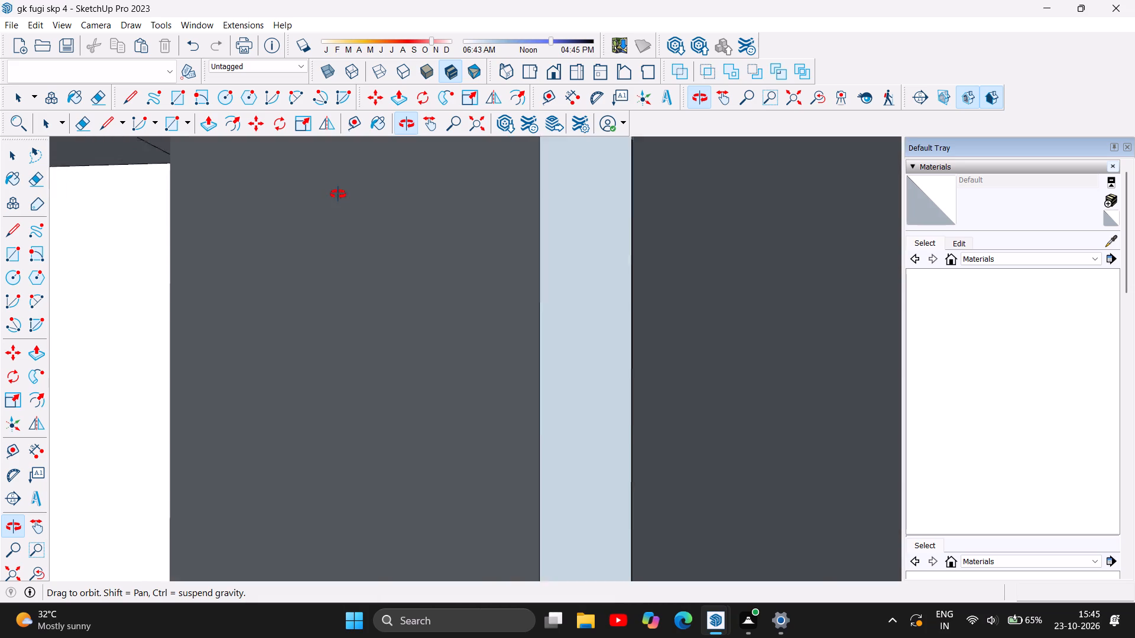
drag(338, 194, 371, 209)
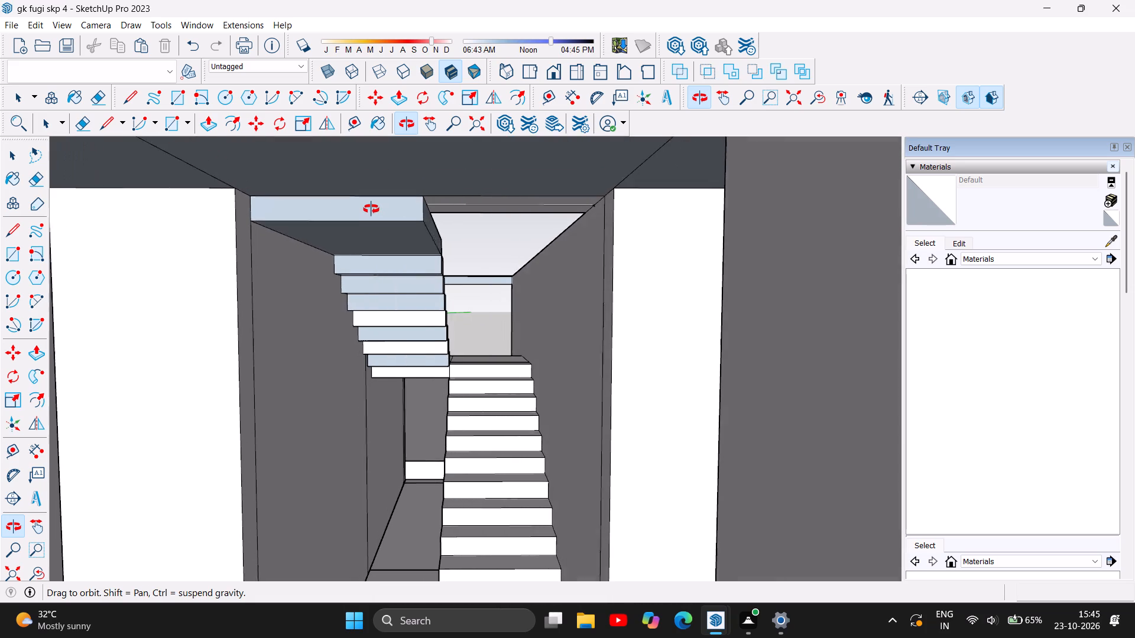
drag(371, 209, 383, 214)
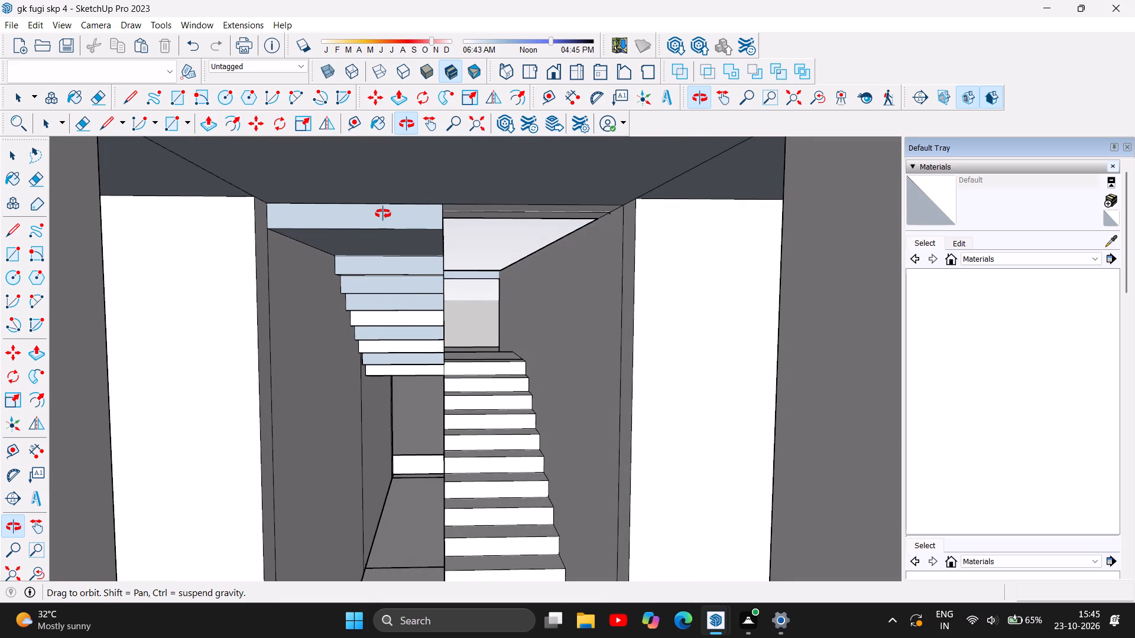
drag(383, 214, 381, 223)
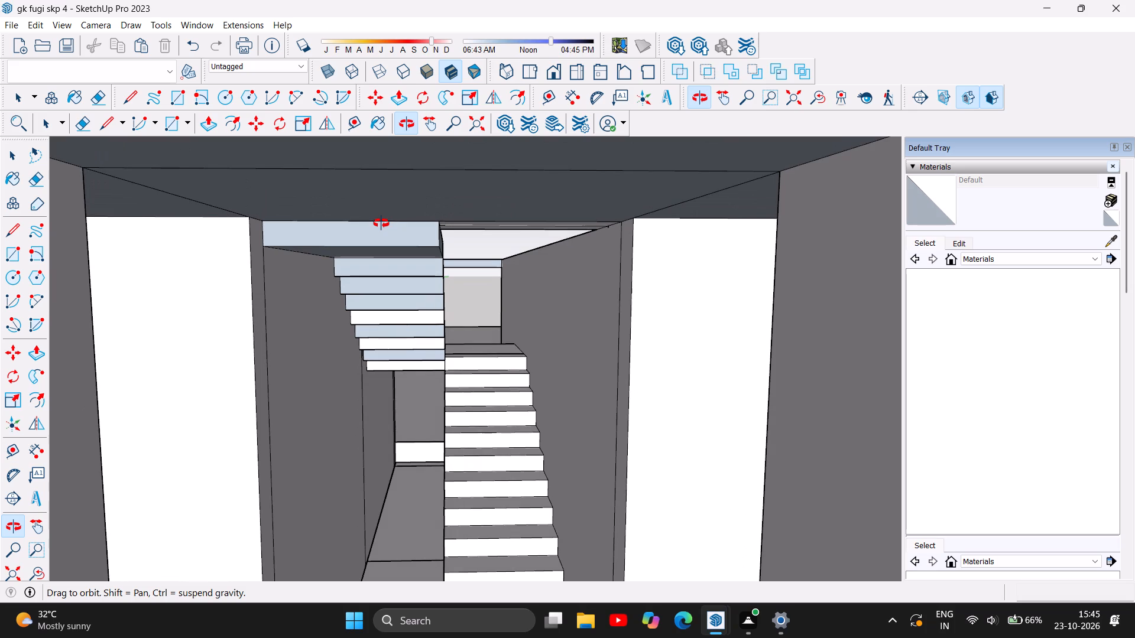
drag(381, 223, 408, 214)
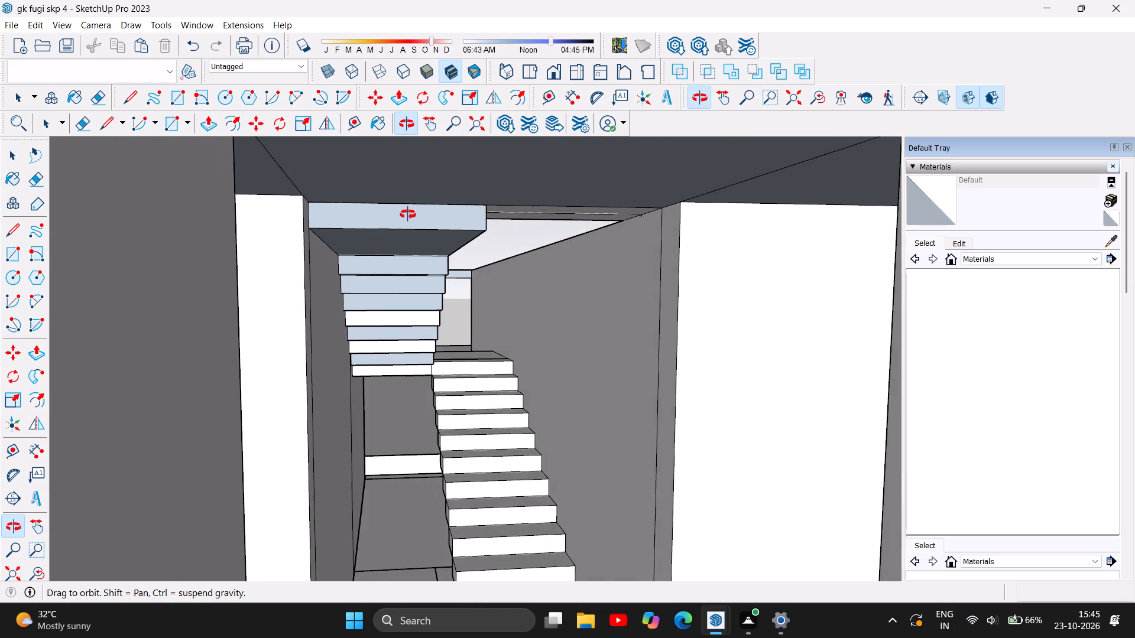
drag(408, 214, 387, 157)
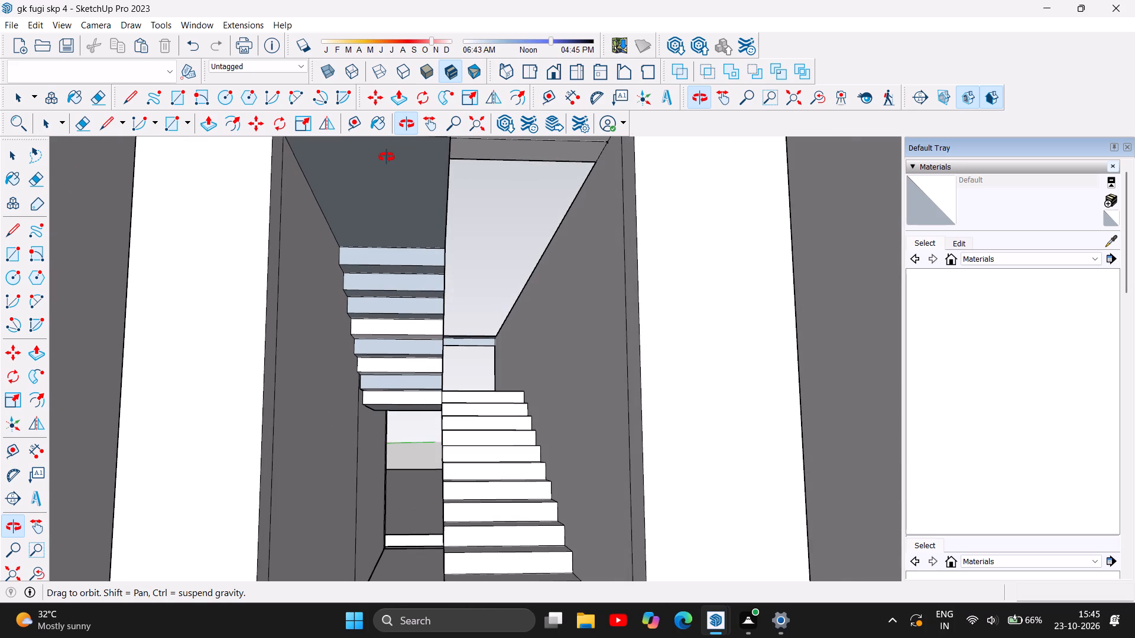
drag(387, 157, 384, 272)
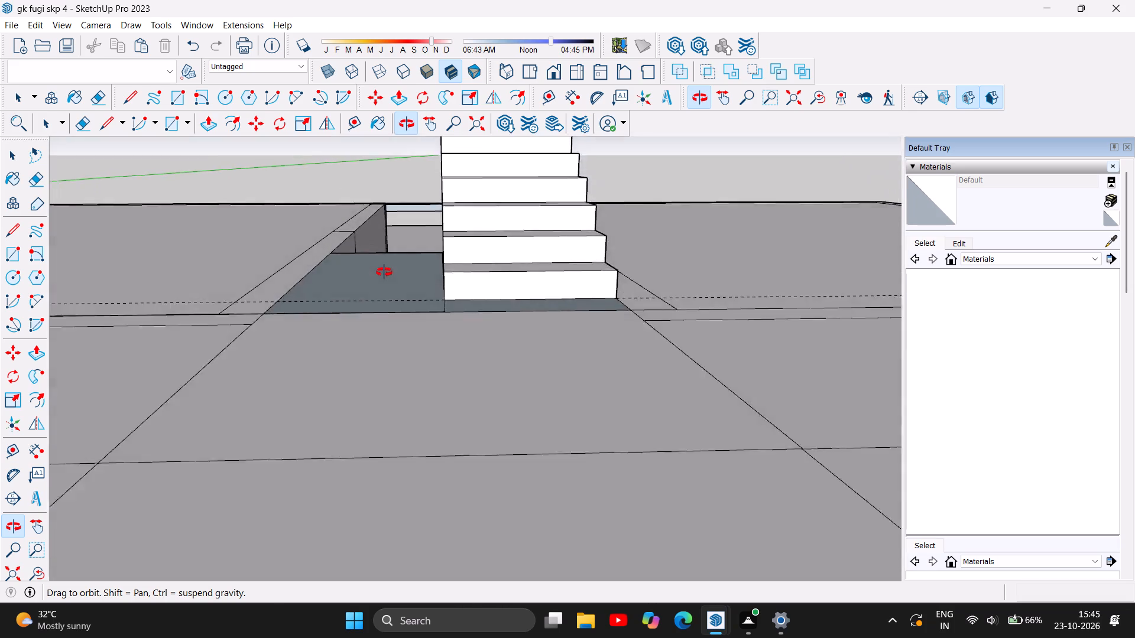
drag(384, 272, 669, 379)
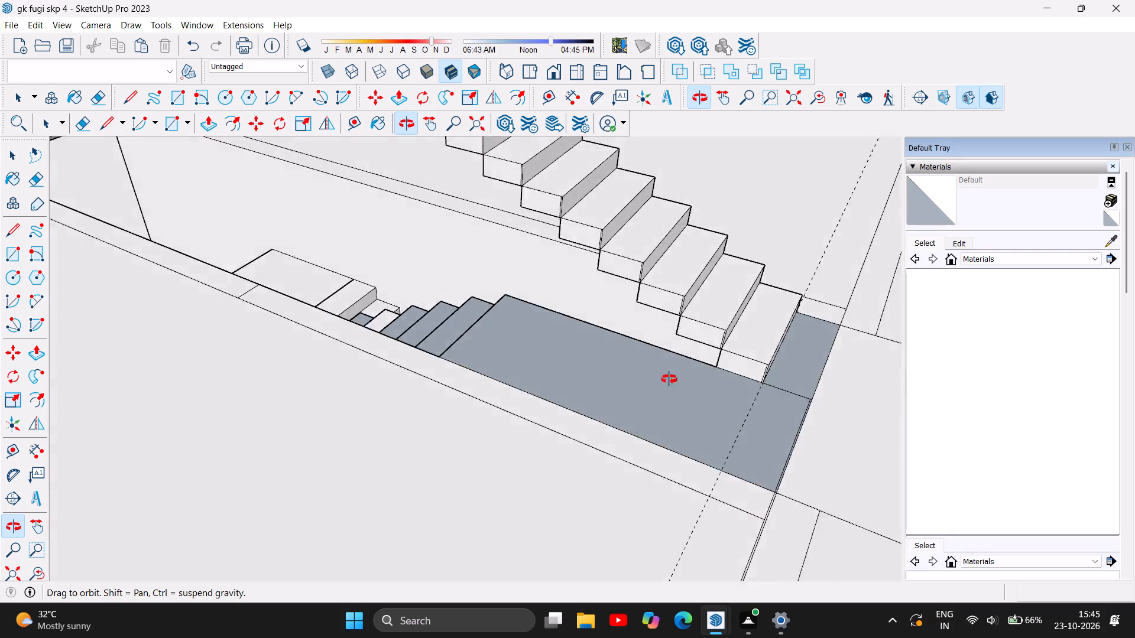
drag(669, 379, 726, 306)
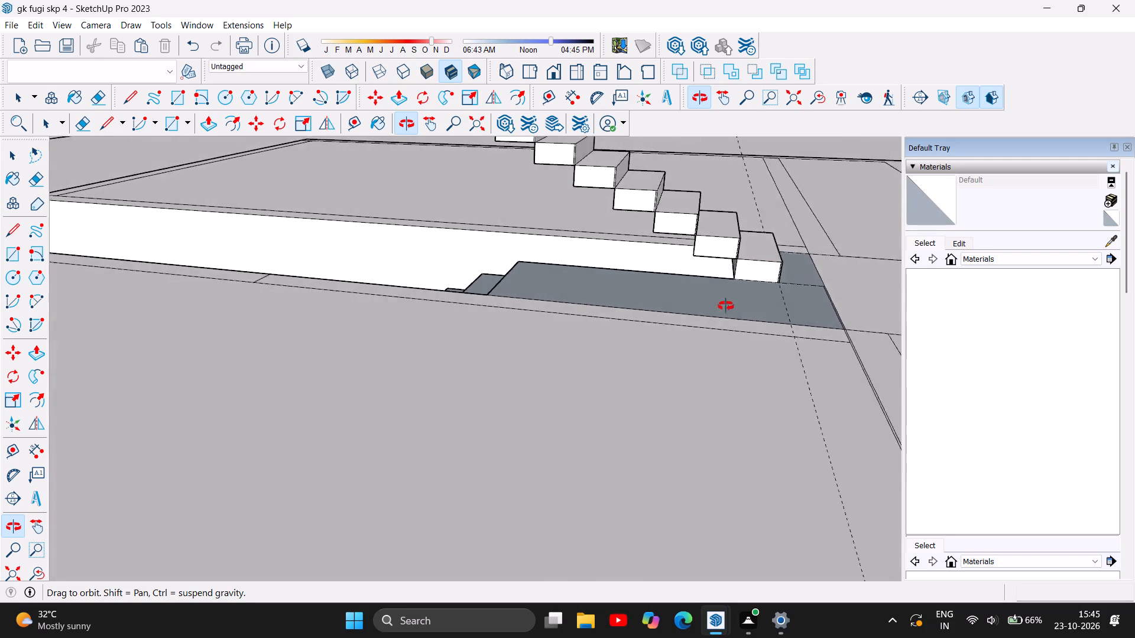
drag(726, 306, 353, 305)
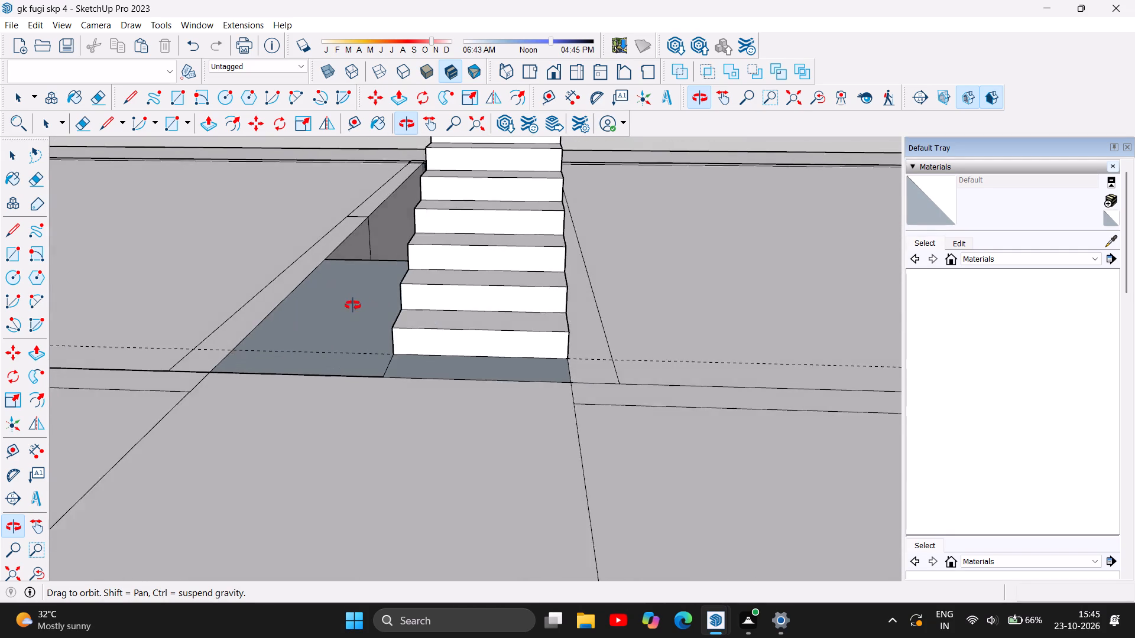
drag(353, 305, 552, 263)
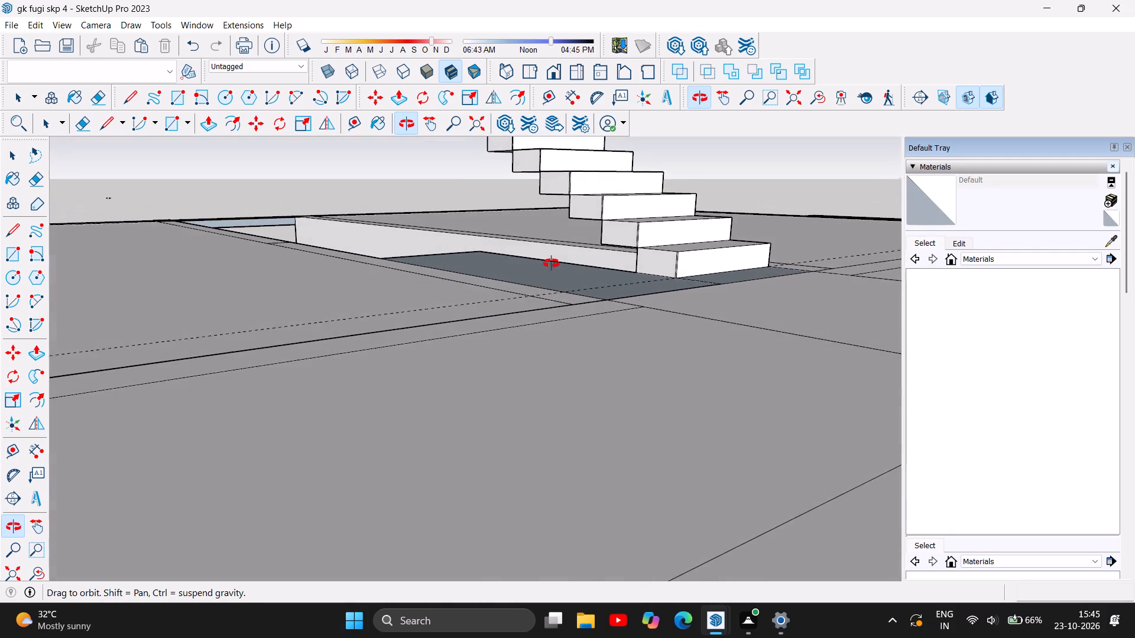
drag(552, 263, 425, 261)
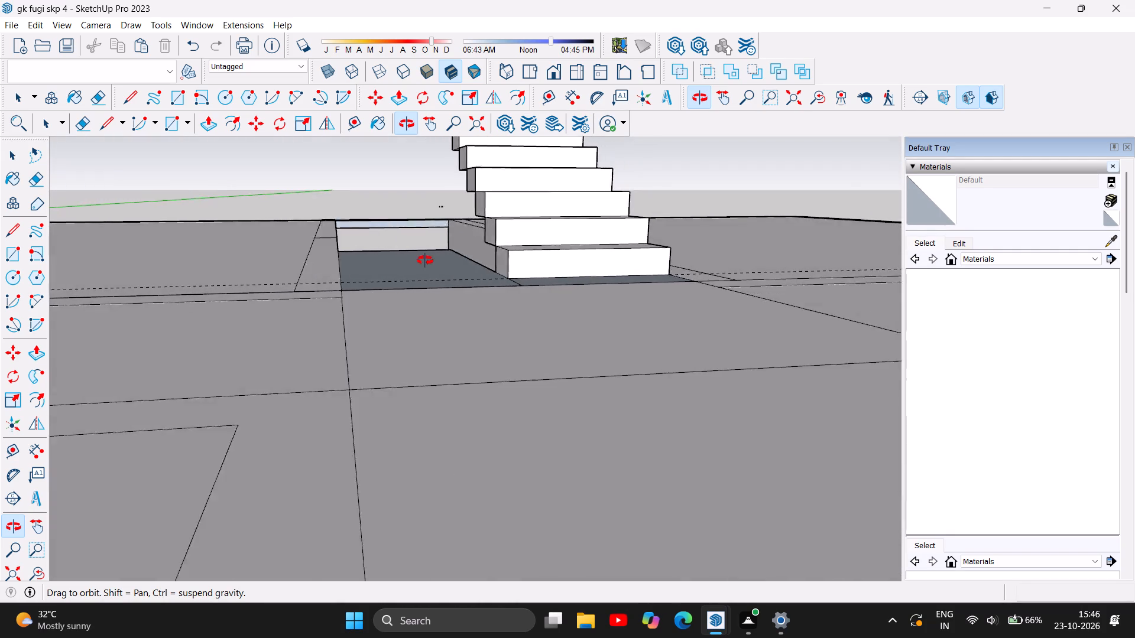
drag(425, 261, 355, 366)
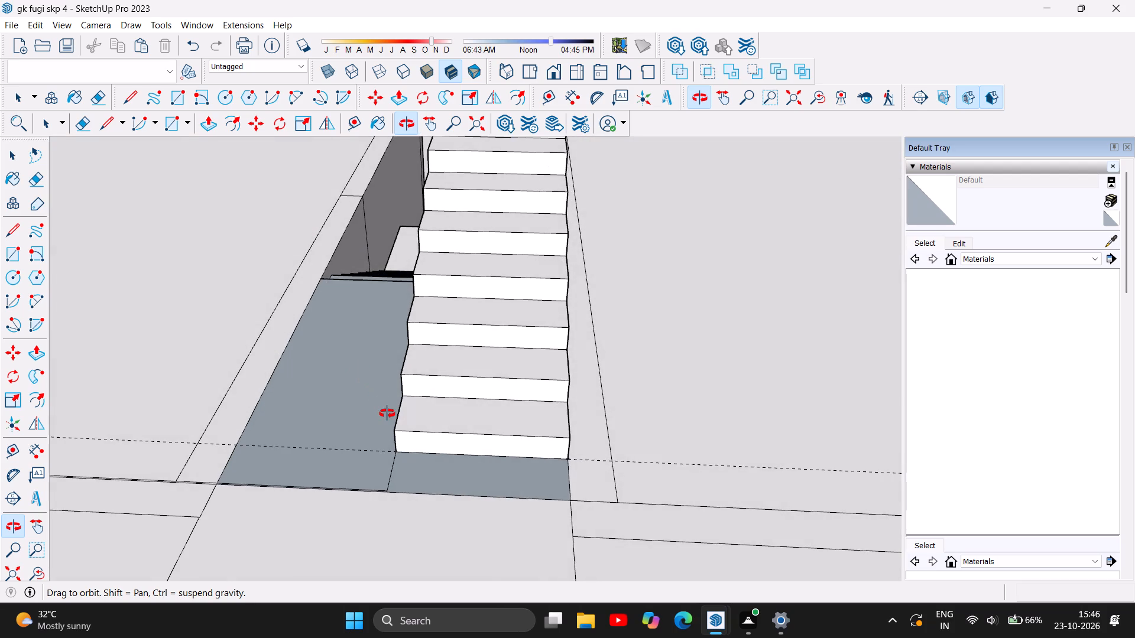
Examine the new flight from both sides against the stairwell opening and the upper landing.
scroll(393, 412, down, 11)
drag(390, 404, 424, 389)
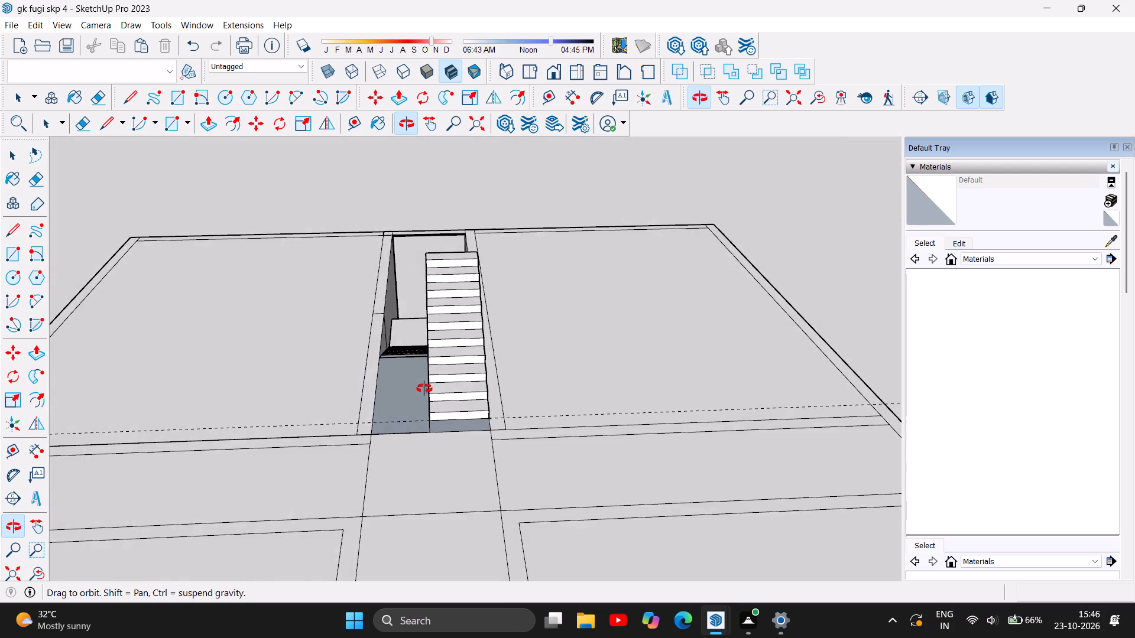
drag(424, 389, 584, 337)
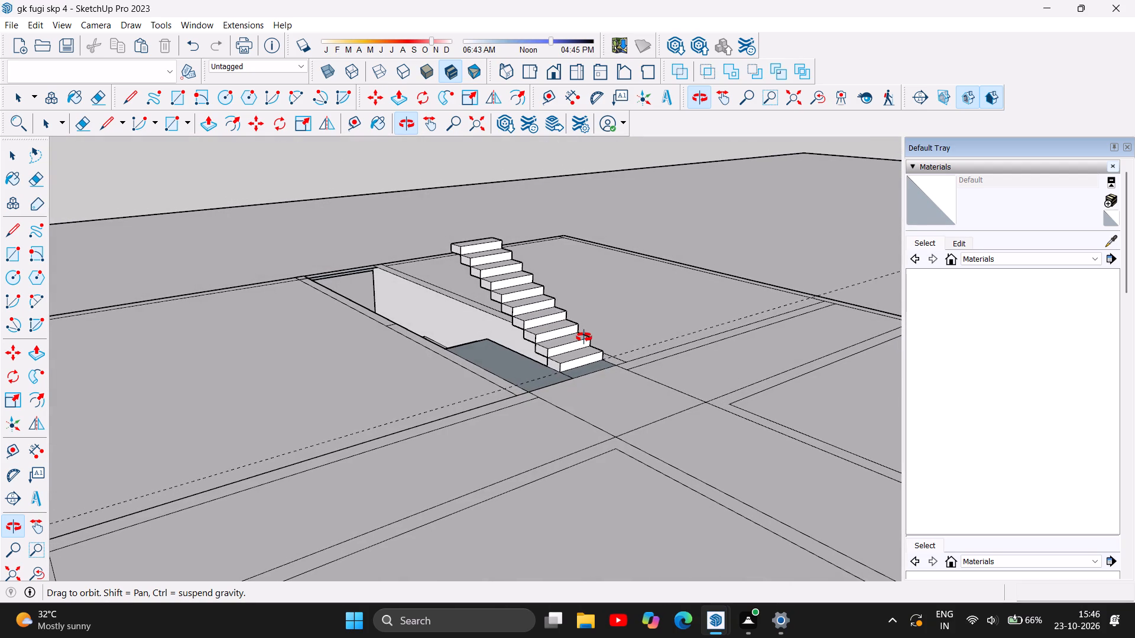
drag(584, 337, 526, 350)
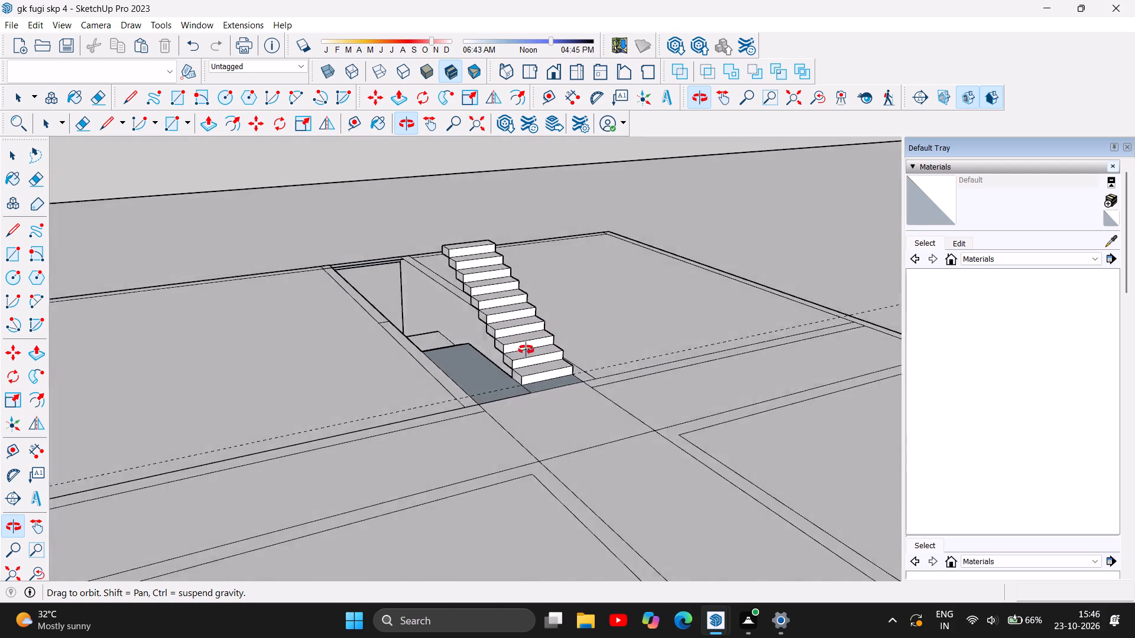
drag(526, 350, 343, 356)
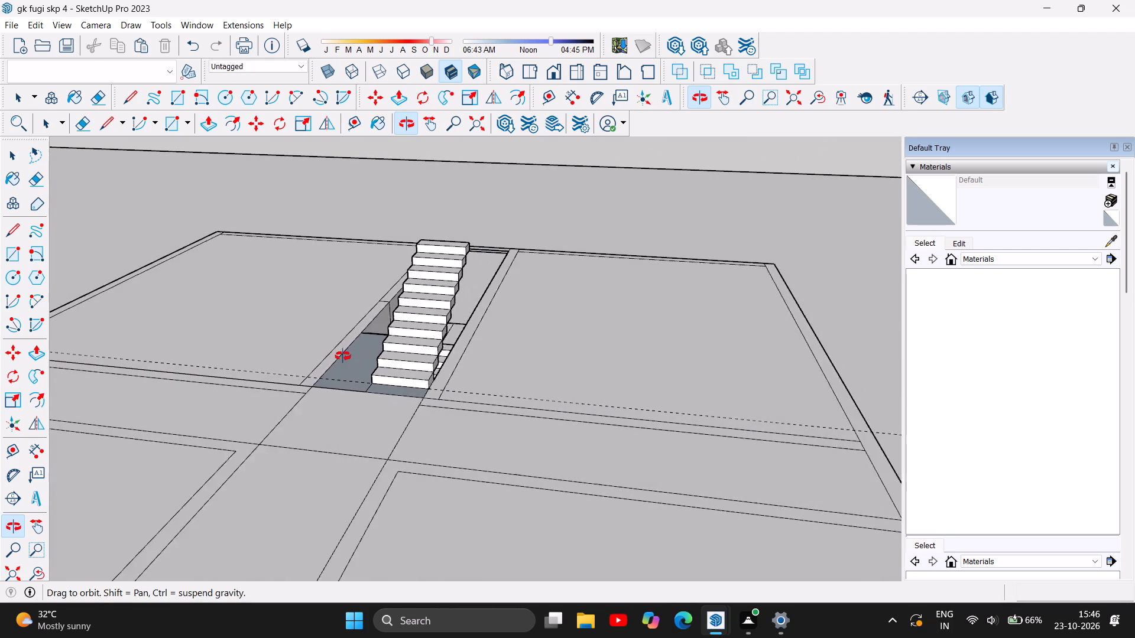
drag(343, 356, 154, 345)
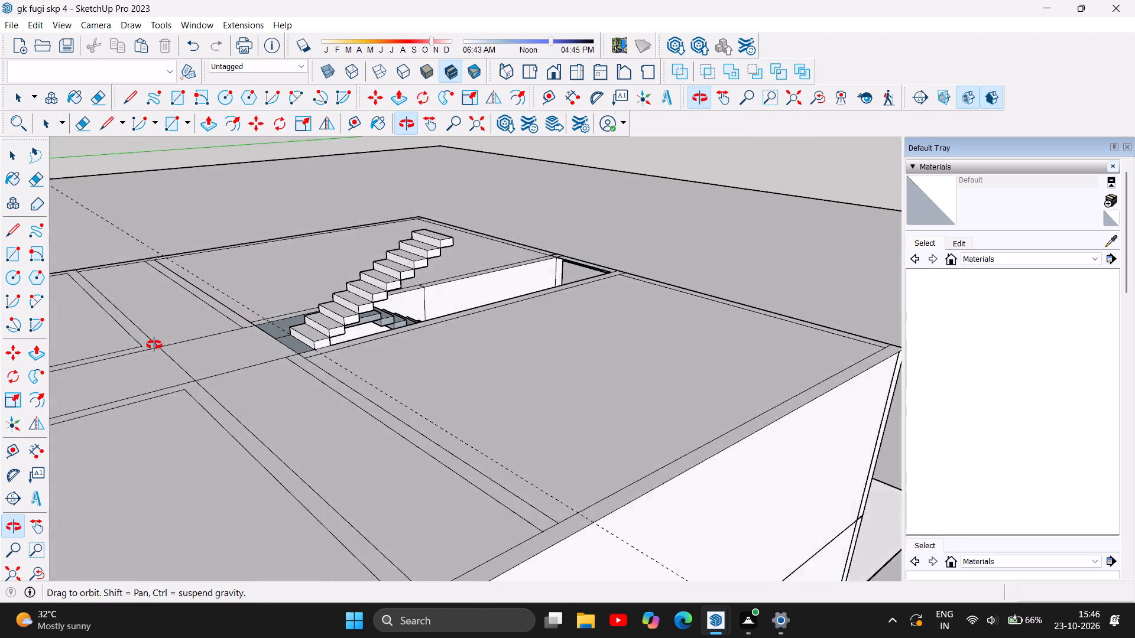
drag(154, 345, 330, 343)
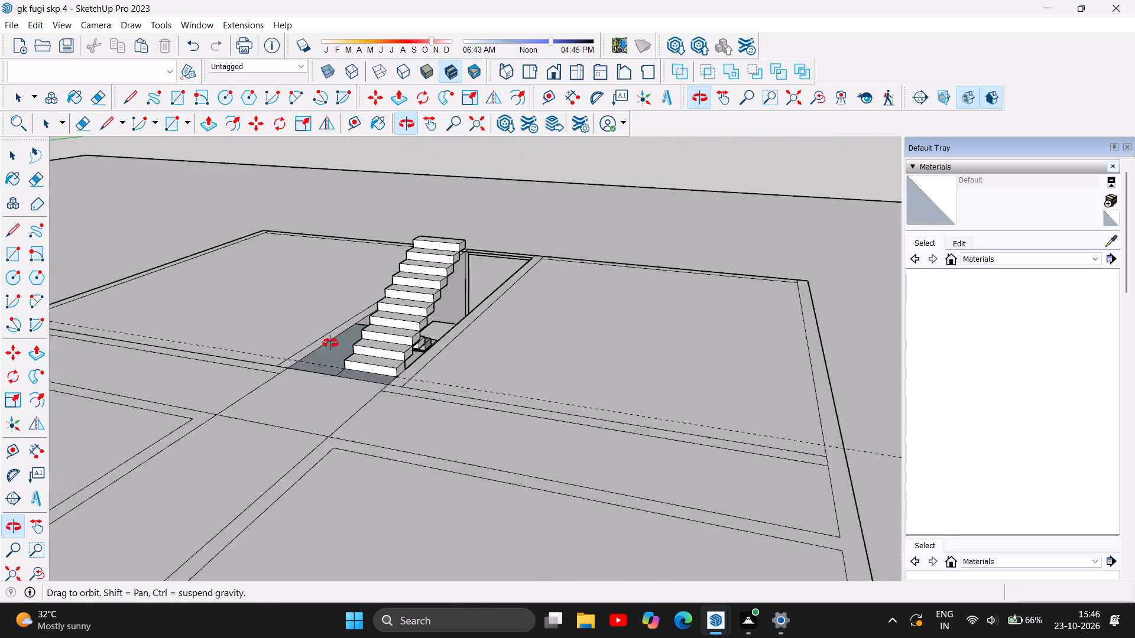
drag(330, 343, 608, 358)
drag(462, 353, 533, 343)
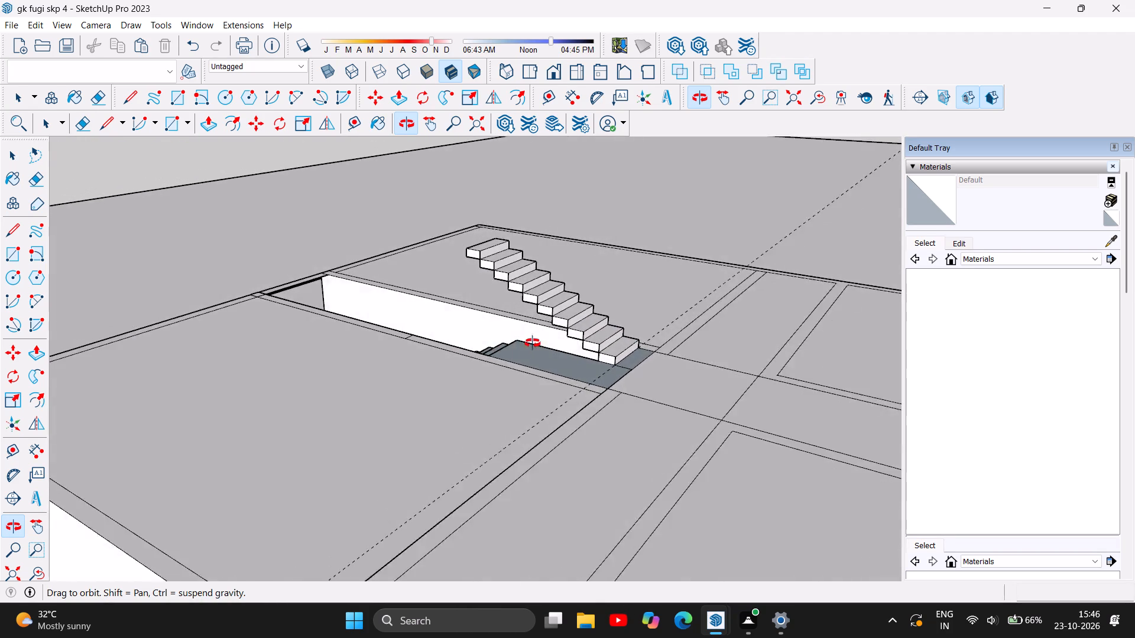
drag(533, 343, 732, 333)
drag(732, 333, 460, 374)
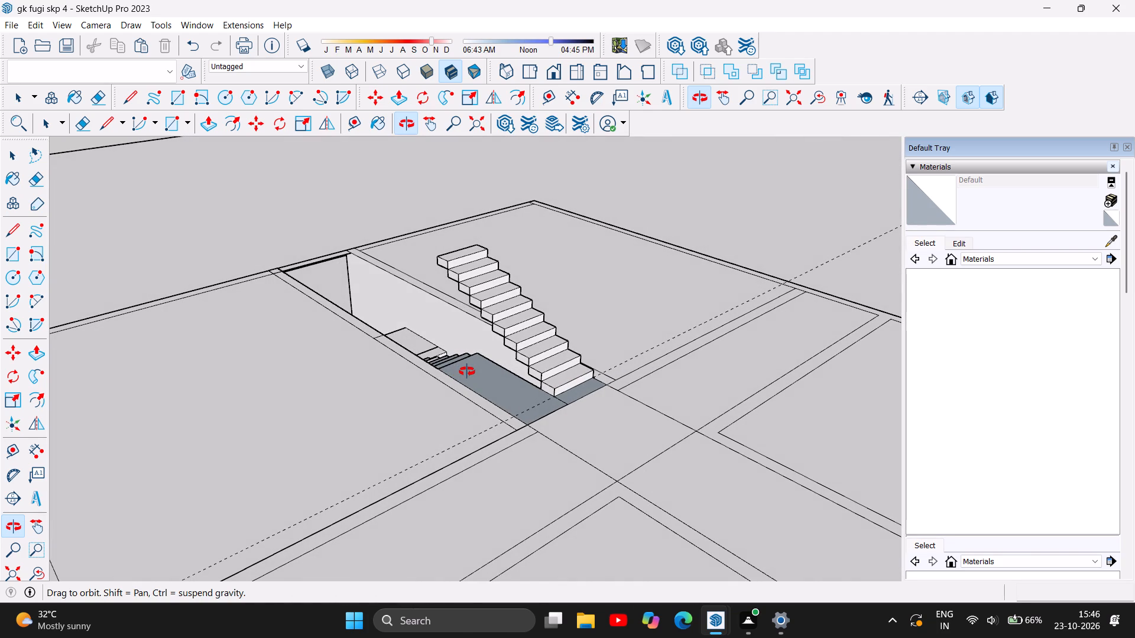
Undo the top three steps of the new flight, the eighth, ninth and tenth.
key(ctrl+z)
key(ctrl+z)
key(ctrl+z)
key(ctrl+z)
key(ctrl+z)
key(ctrl+z)
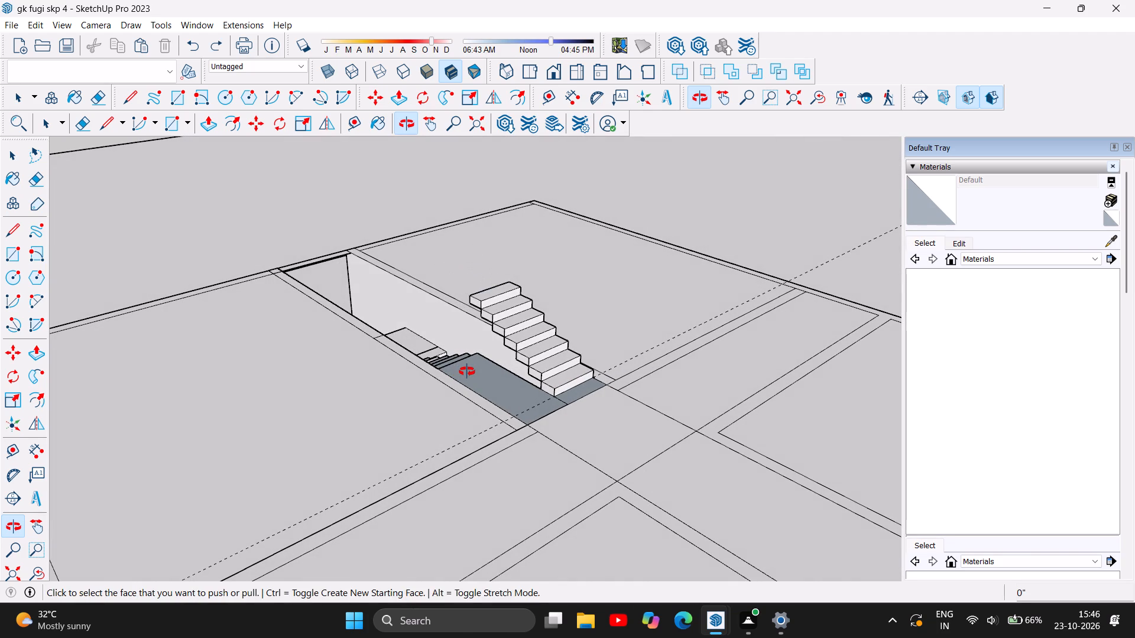
Undo the remaining seven steps of the new flight and their dividing line, back to the bare upper landing.
key(ctrl+z)
key(ctrl+z)
key(ctrl+z)
key(ctrl+z)
key(ctrl+z)
key(ctrl+z)
key(ctrl+z)
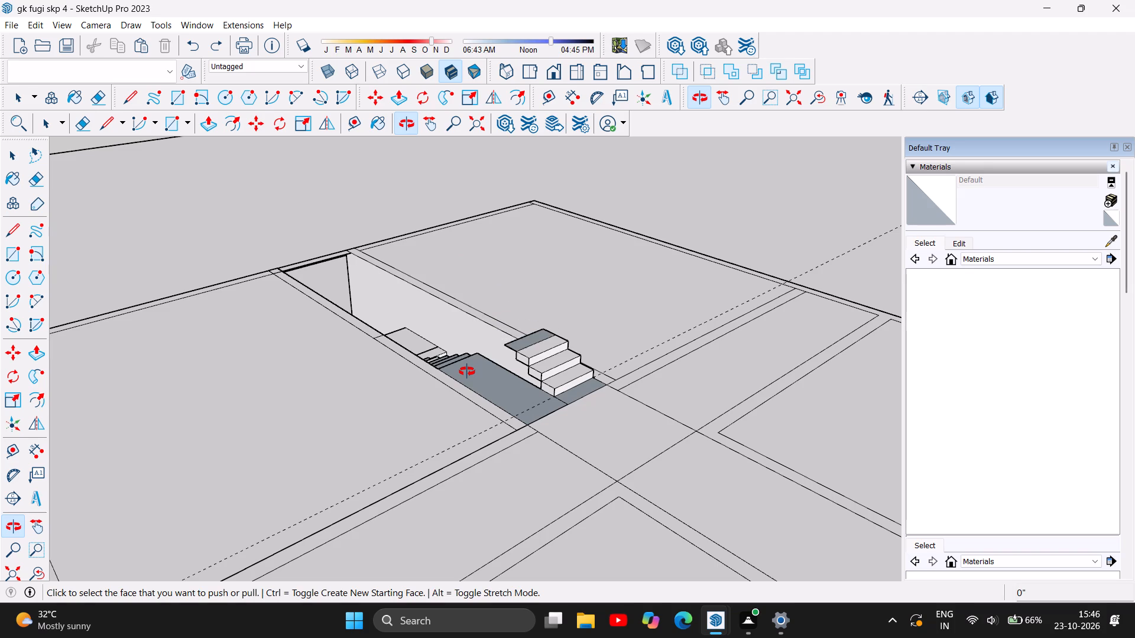
key(ctrl+z)
key(ctrl+z)
key(ctrl+z)
key(ctrl+z)
key(ctrl+z)
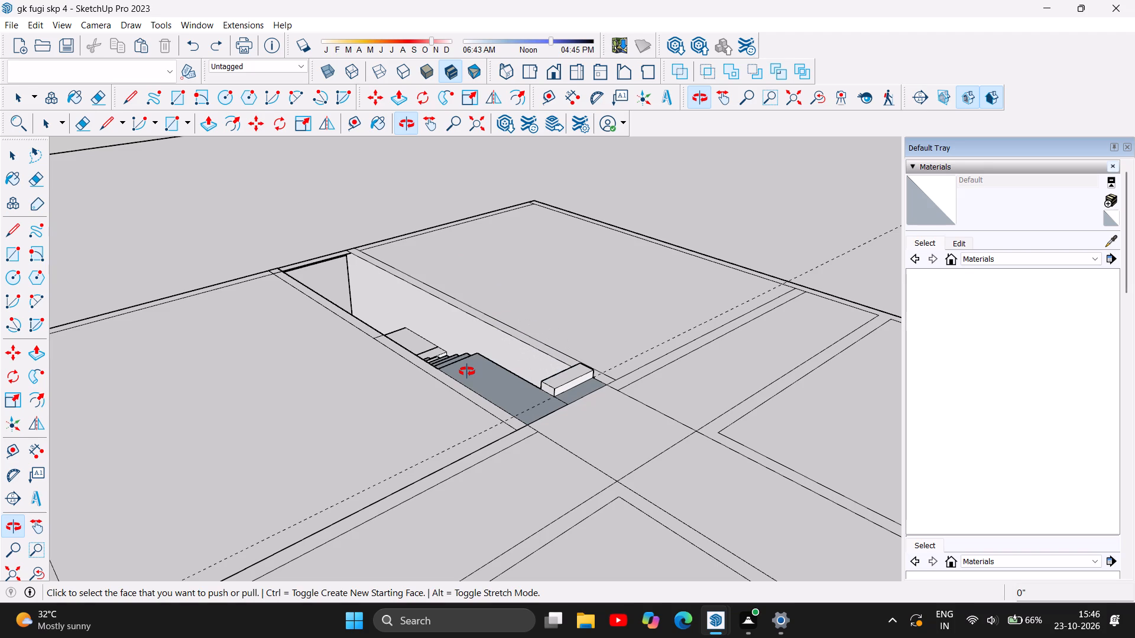
key(ctrl+z)
scroll(606, 357, up, 6)
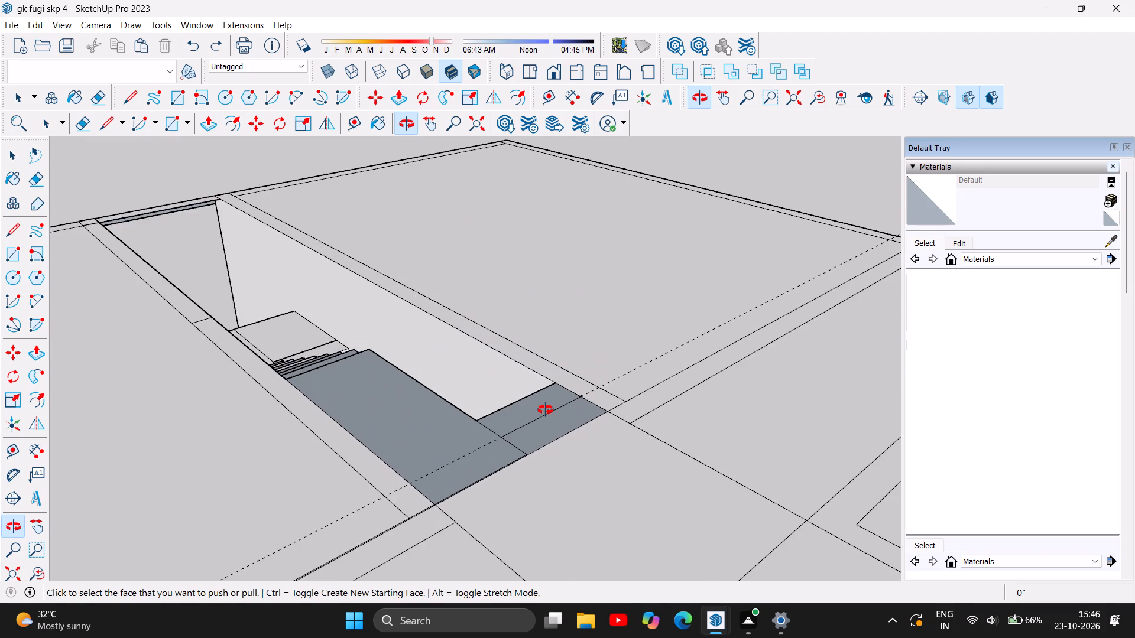
scroll(546, 410, up, 6)
key(ctrl+z)
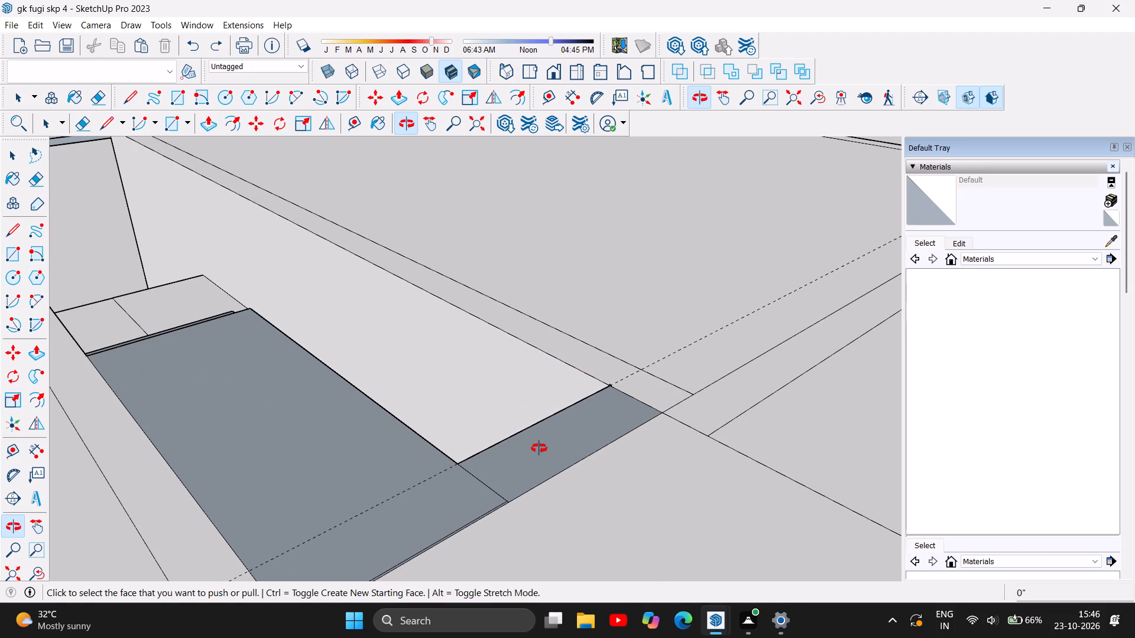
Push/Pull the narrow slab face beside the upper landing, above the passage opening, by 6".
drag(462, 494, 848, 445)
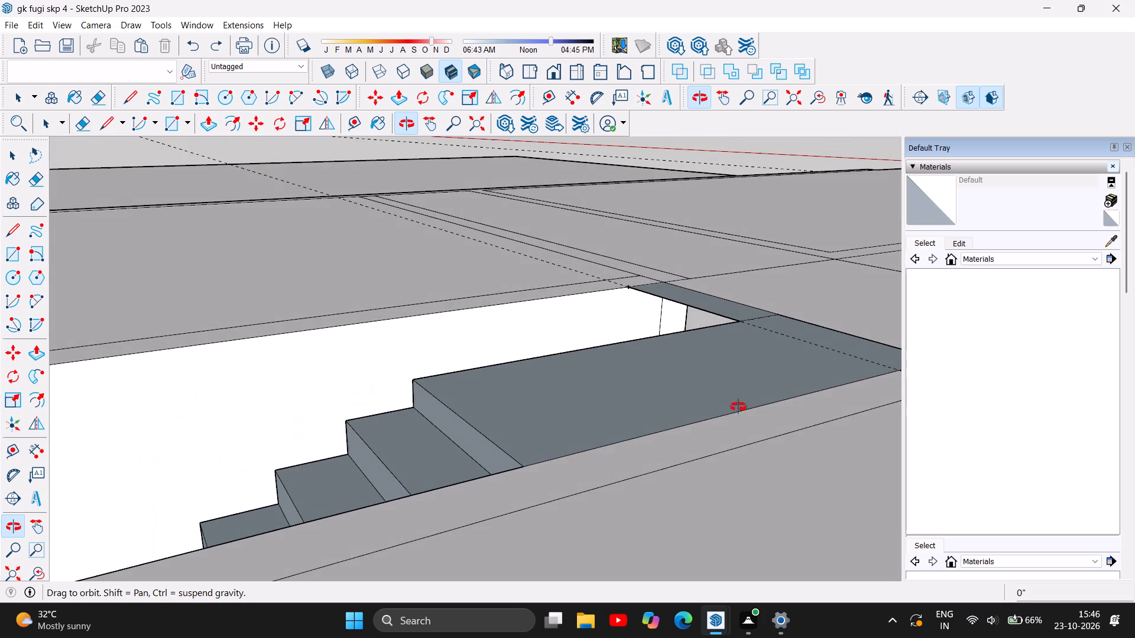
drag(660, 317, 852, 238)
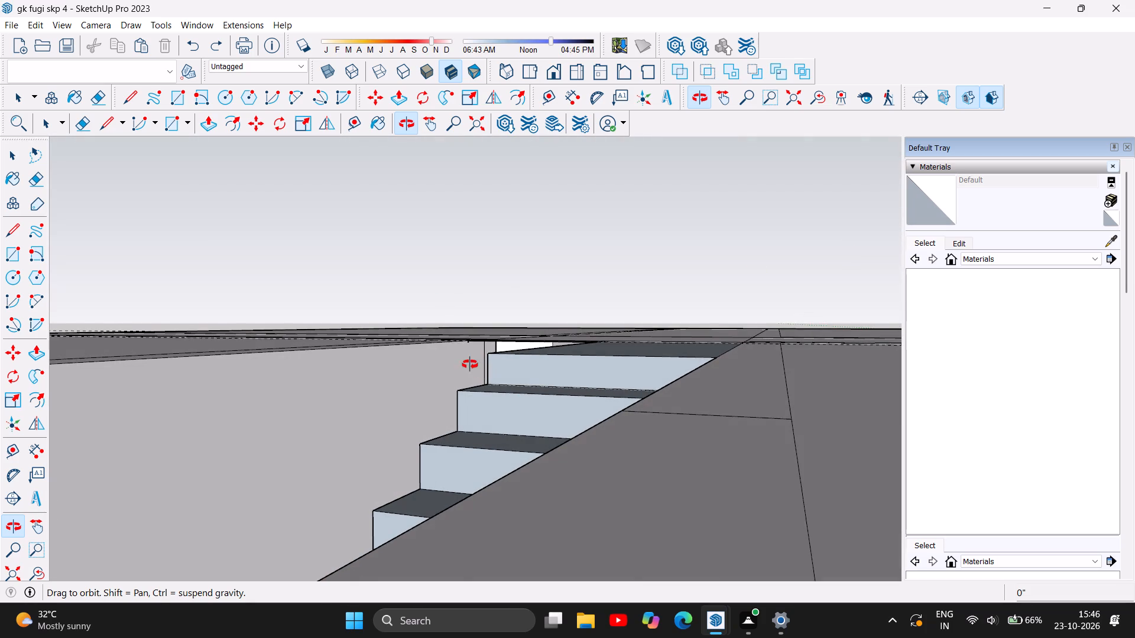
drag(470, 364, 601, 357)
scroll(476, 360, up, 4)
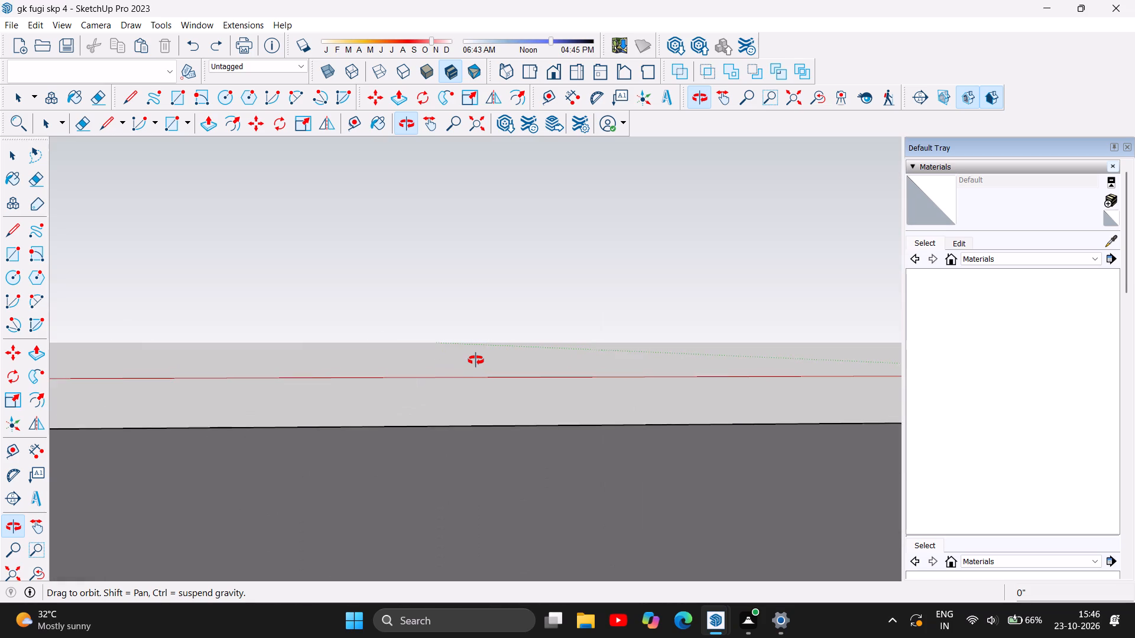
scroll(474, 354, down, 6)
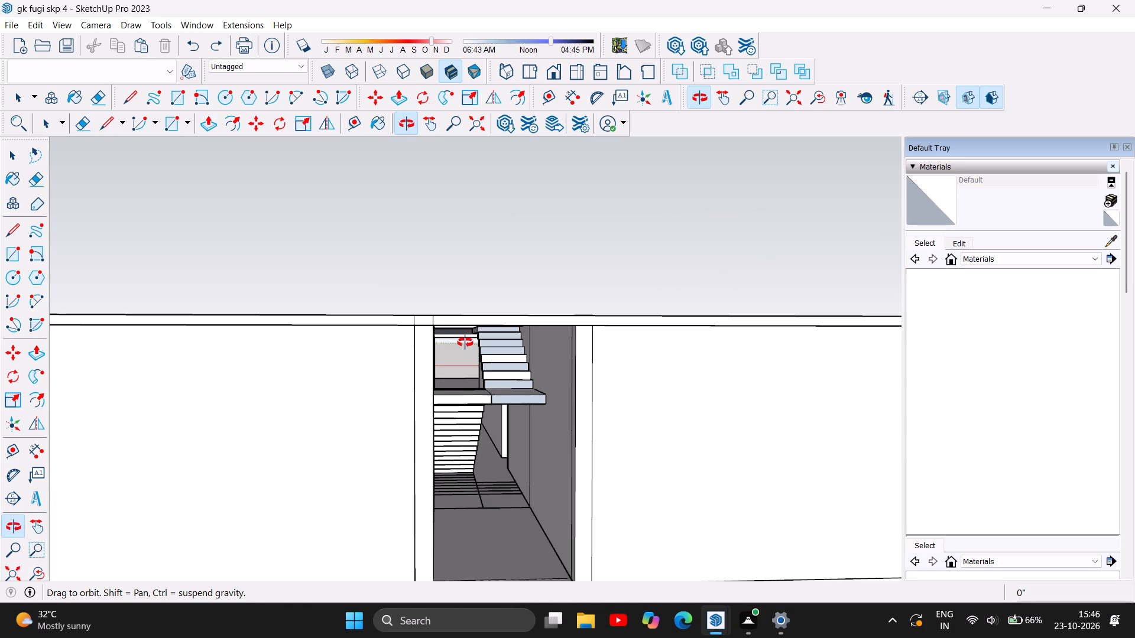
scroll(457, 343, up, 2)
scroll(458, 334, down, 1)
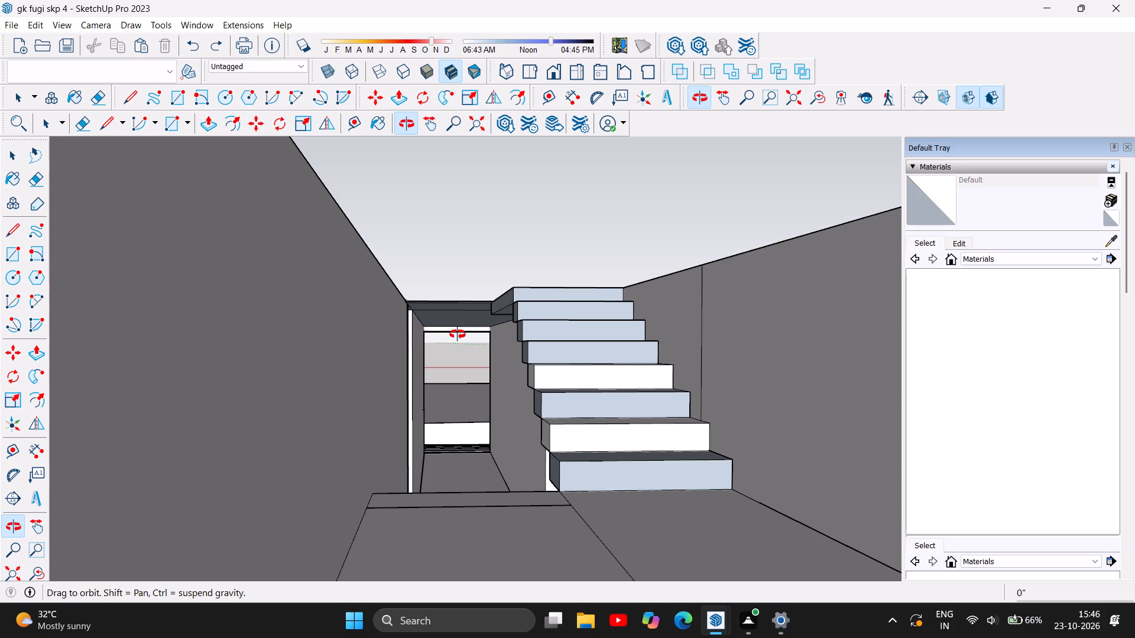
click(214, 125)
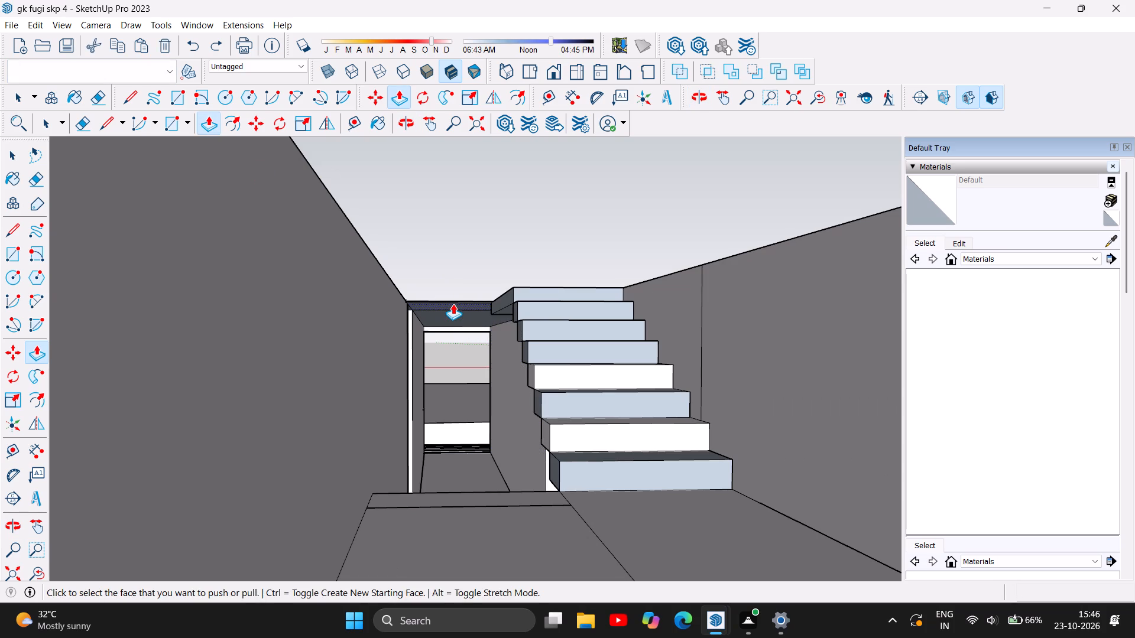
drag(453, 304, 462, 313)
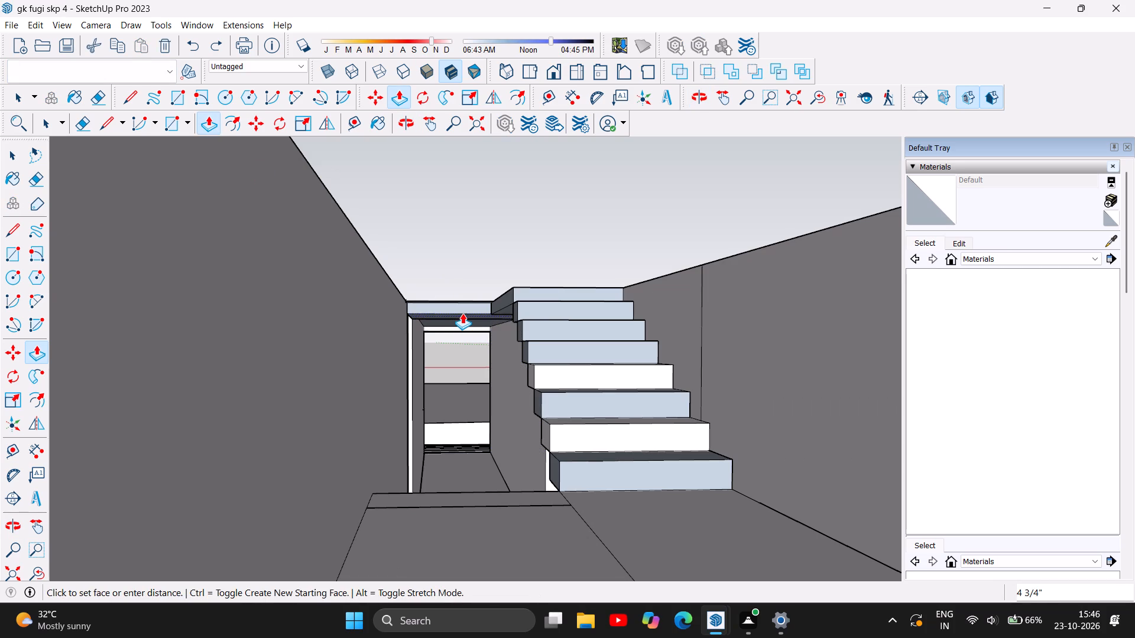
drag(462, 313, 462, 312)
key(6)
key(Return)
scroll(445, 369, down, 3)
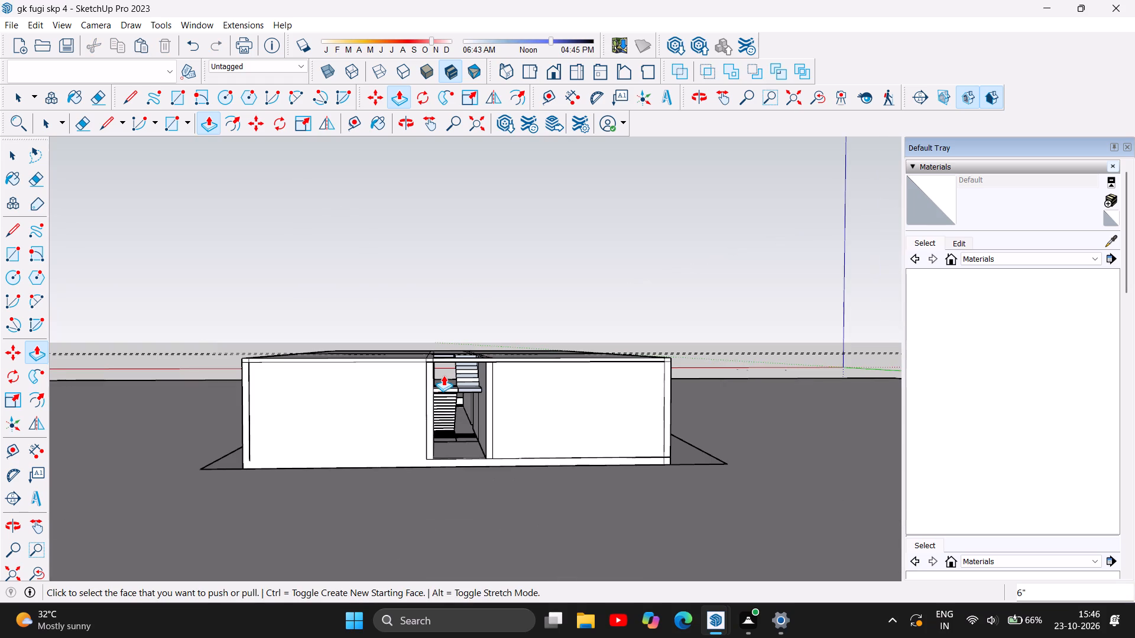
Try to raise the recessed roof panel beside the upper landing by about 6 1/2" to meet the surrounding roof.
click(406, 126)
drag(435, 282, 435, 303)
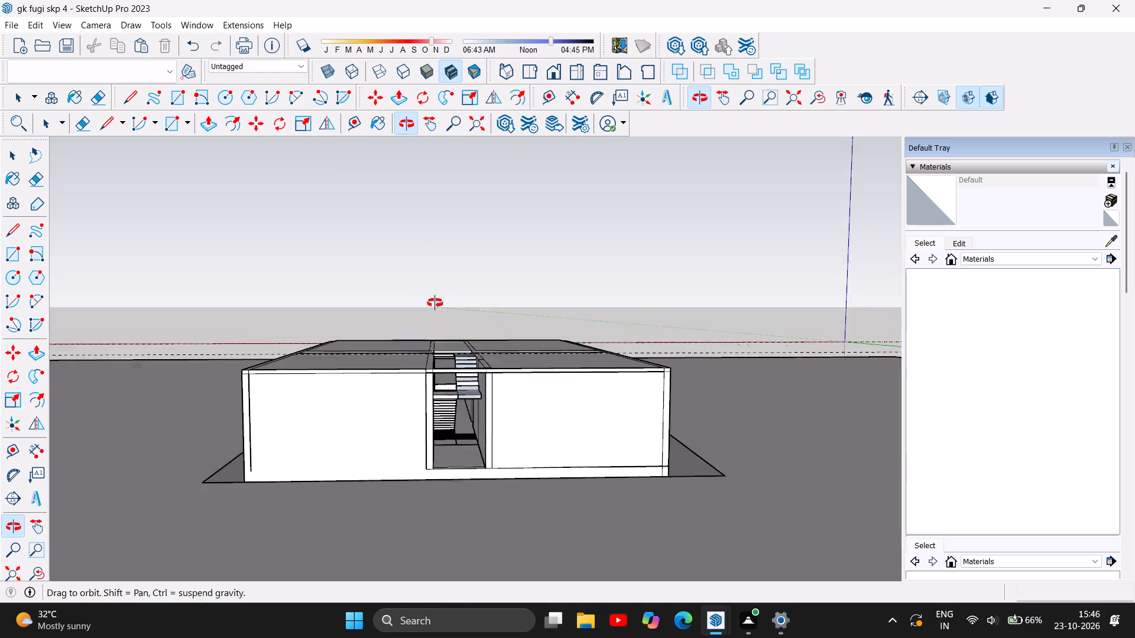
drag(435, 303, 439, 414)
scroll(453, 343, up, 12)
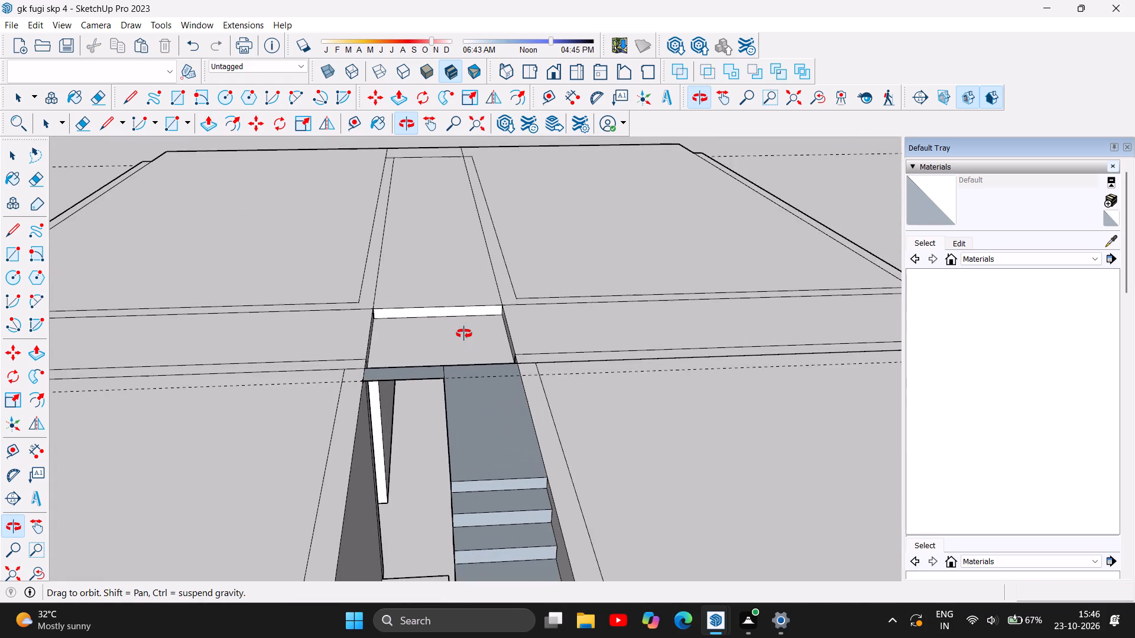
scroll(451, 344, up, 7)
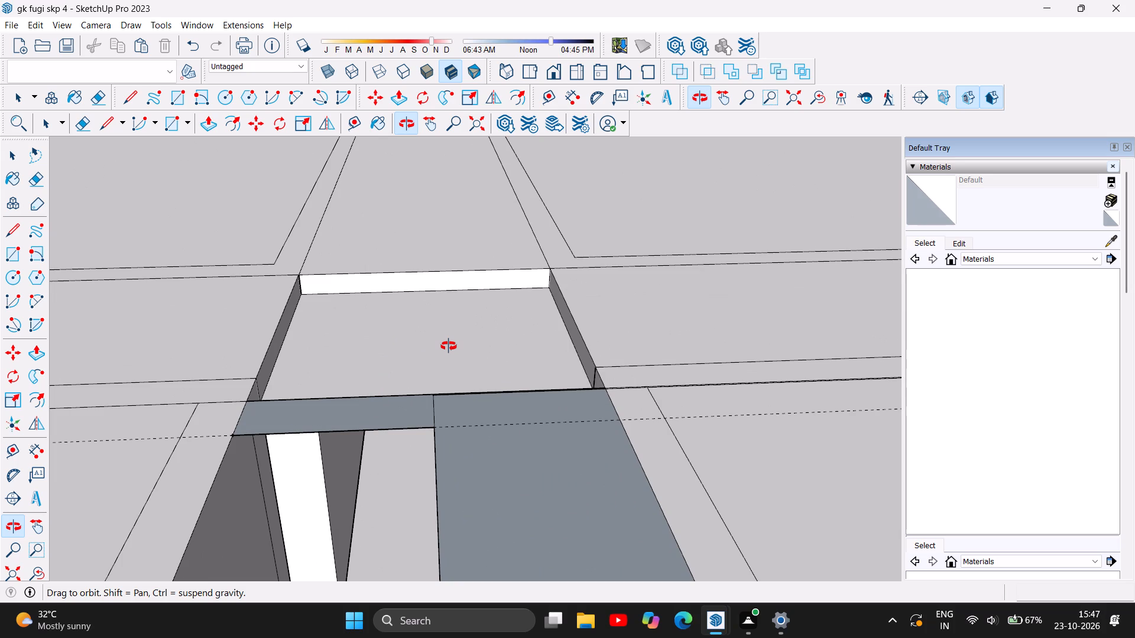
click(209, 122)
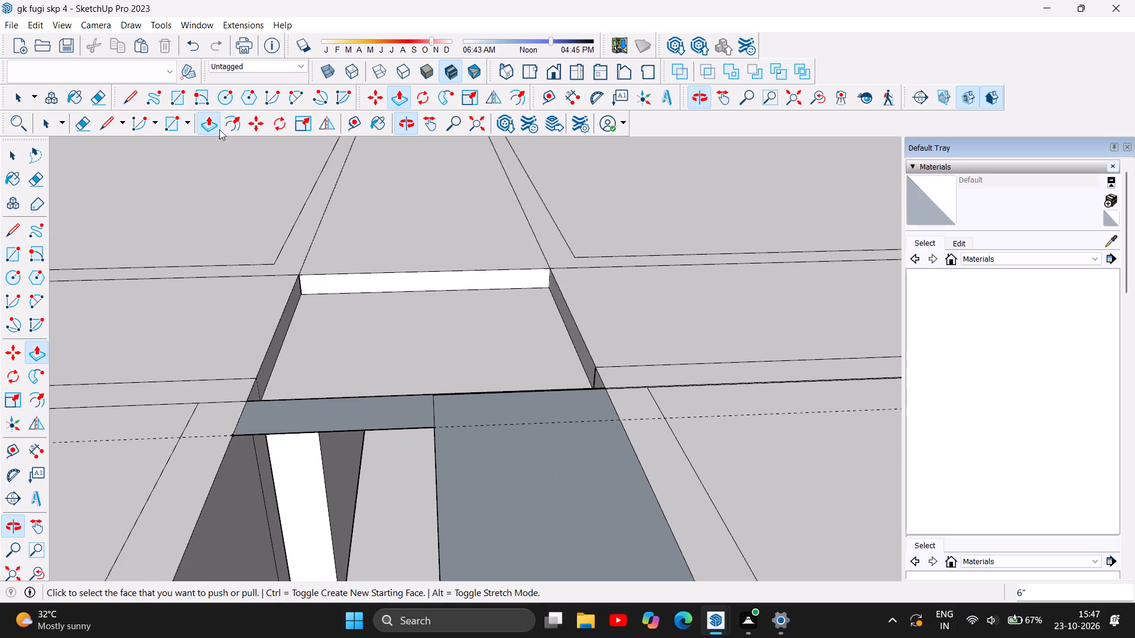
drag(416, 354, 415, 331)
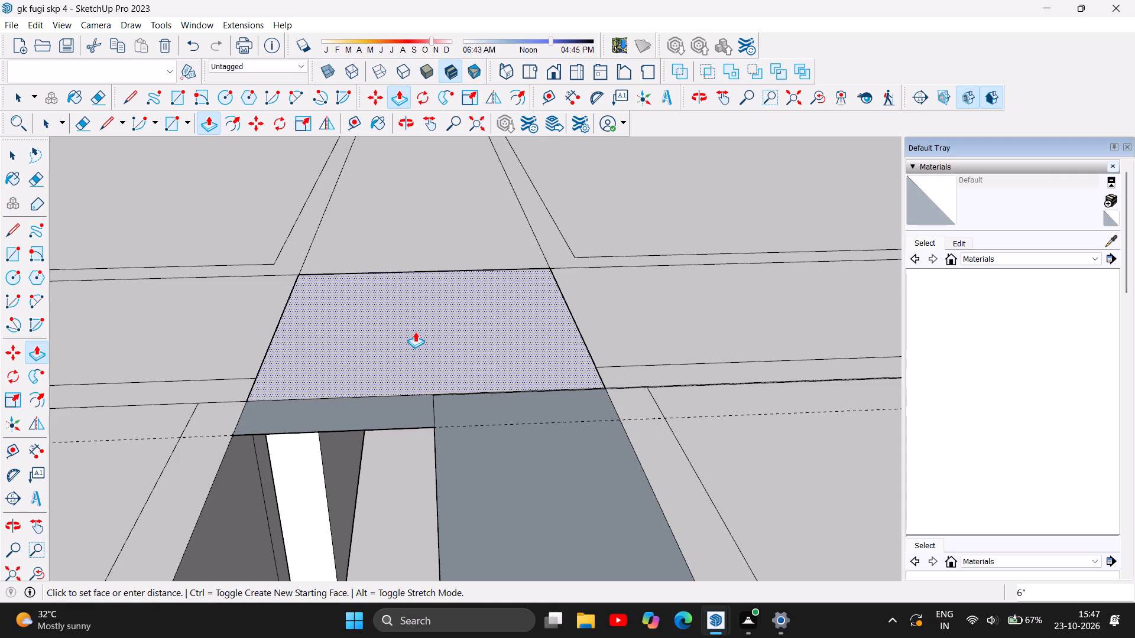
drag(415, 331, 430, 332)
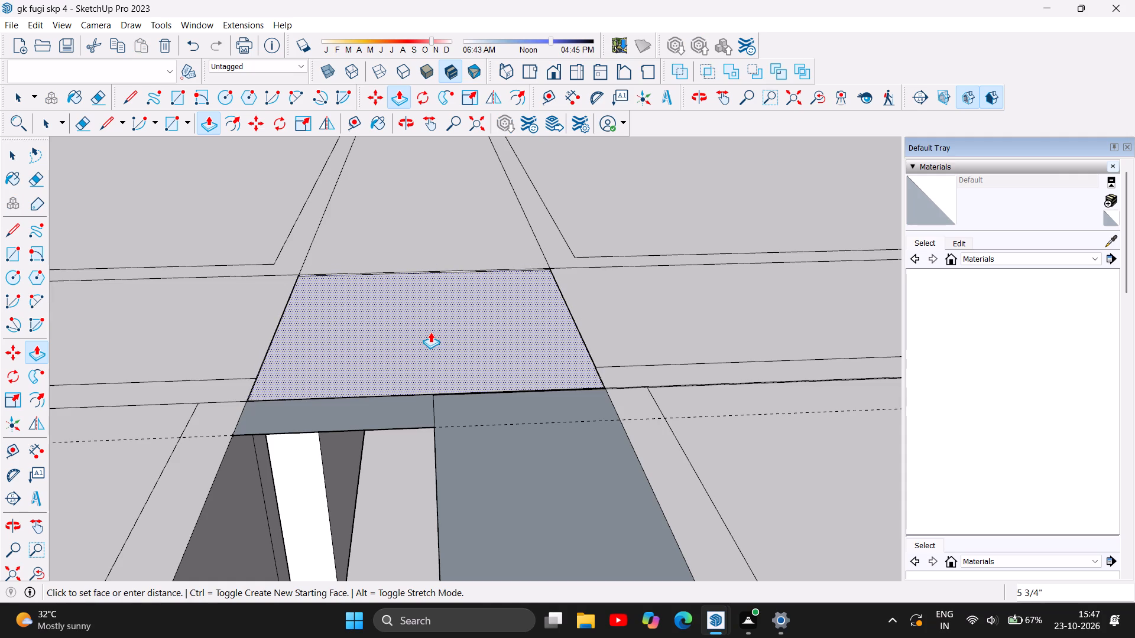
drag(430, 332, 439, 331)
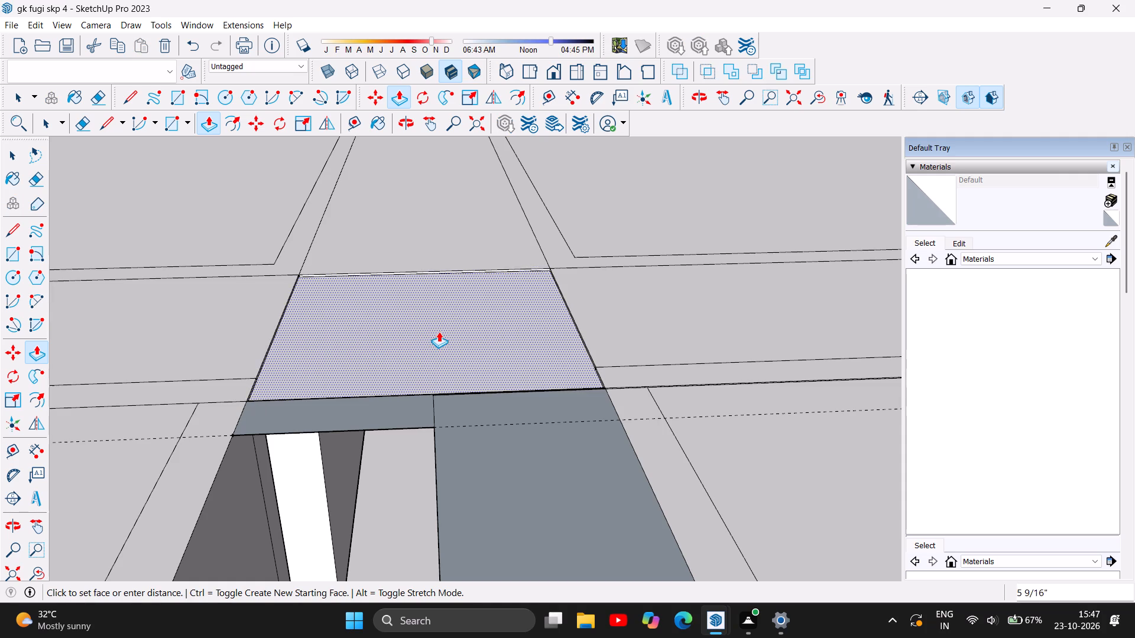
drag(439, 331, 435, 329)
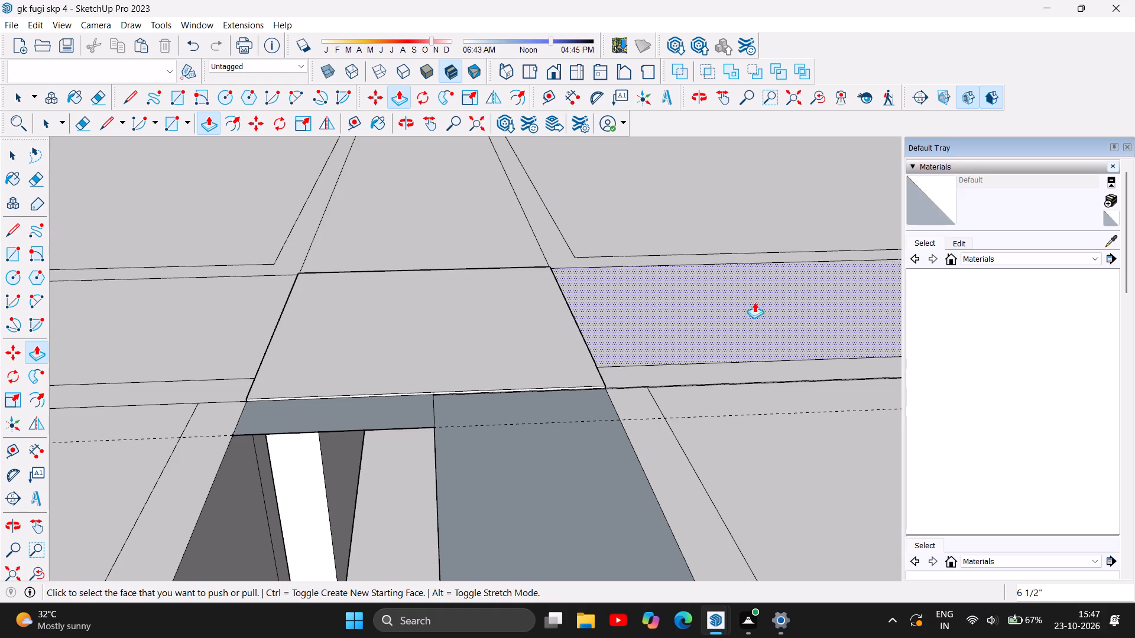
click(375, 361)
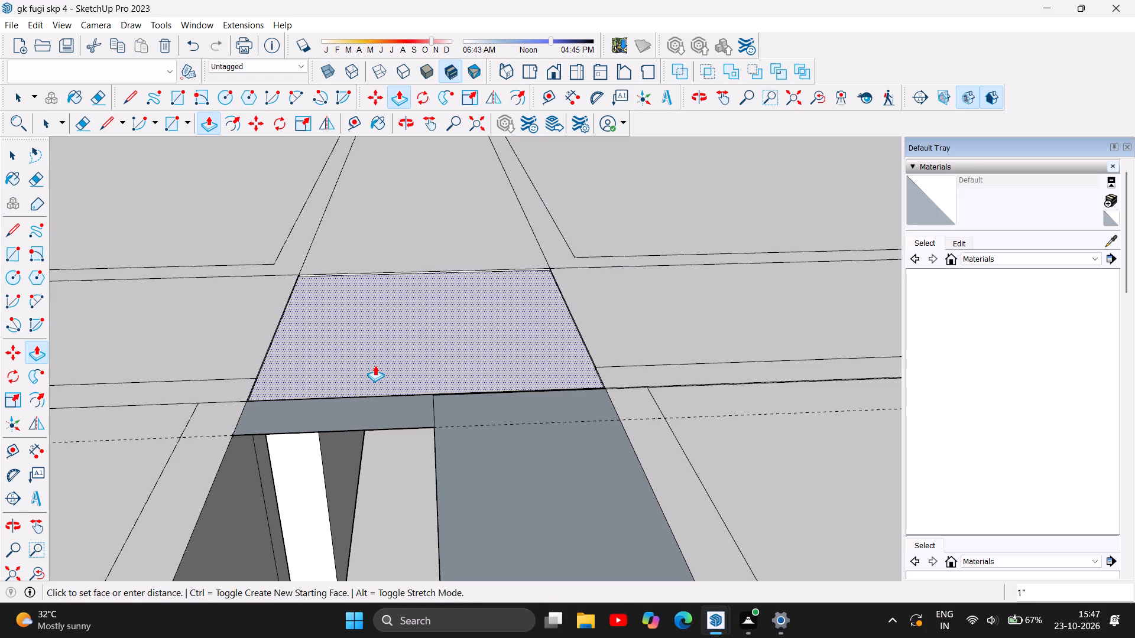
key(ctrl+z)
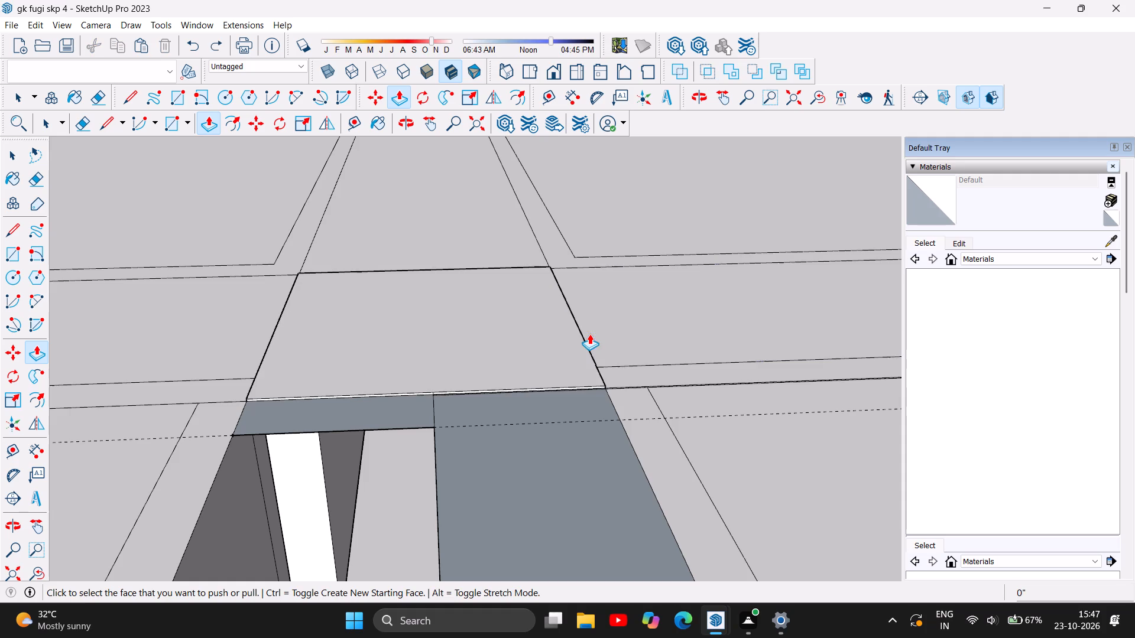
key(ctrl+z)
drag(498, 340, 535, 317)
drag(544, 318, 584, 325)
Examine the upper landing, its narrow strip and the stairwell opening from above, in relation to the roof.
scroll(391, 280, down, 4)
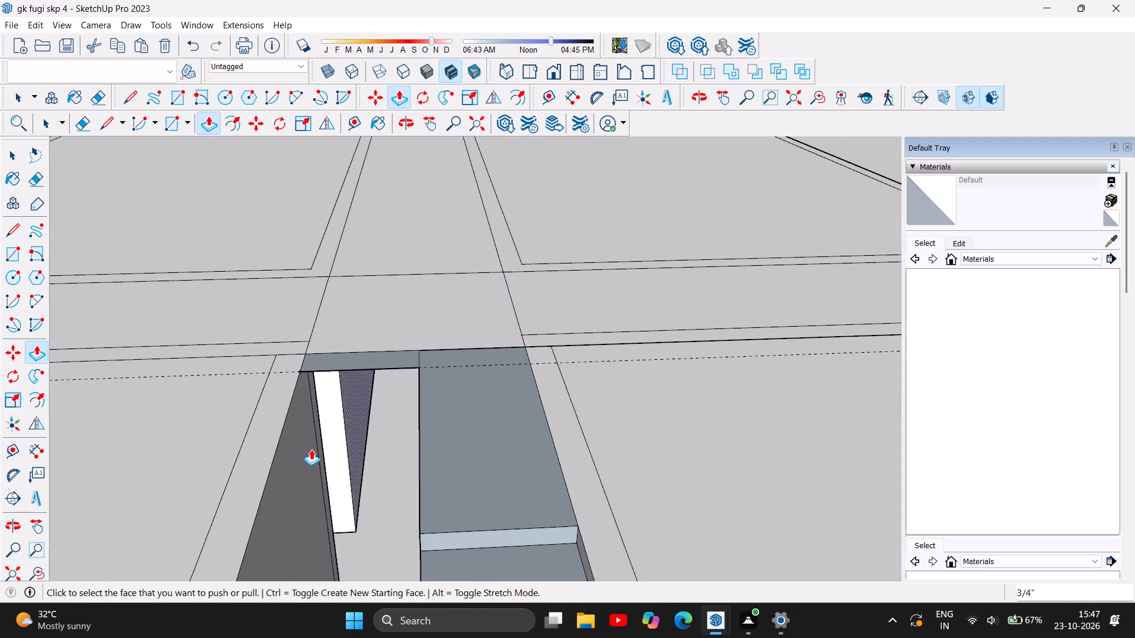
scroll(282, 460, up, 6)
scroll(350, 355, up, 1)
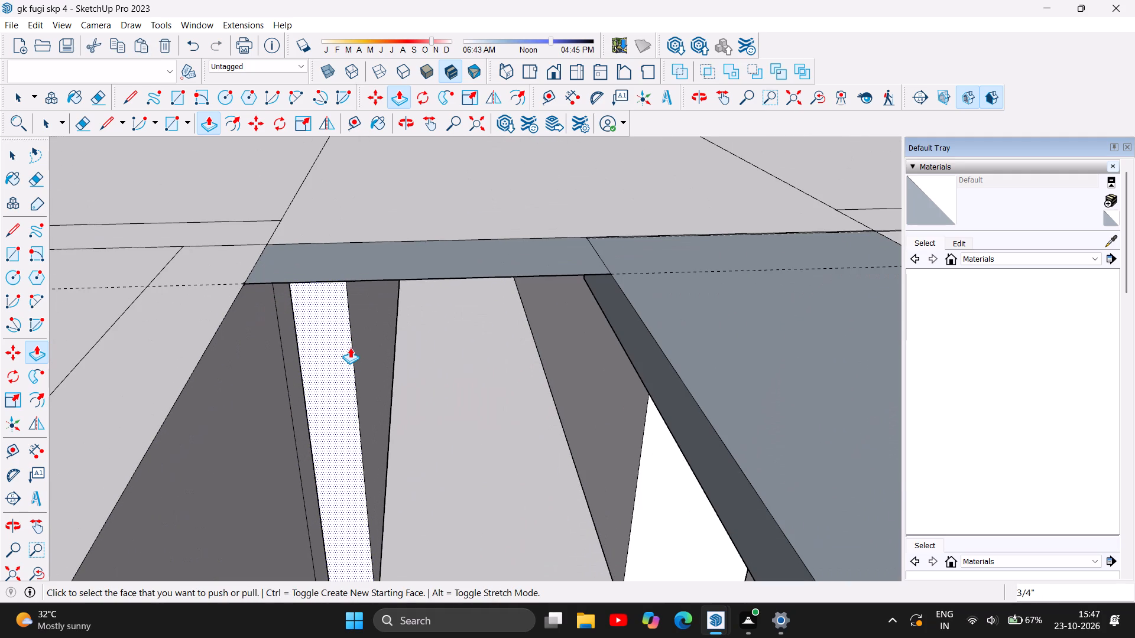
scroll(380, 349, down, 4)
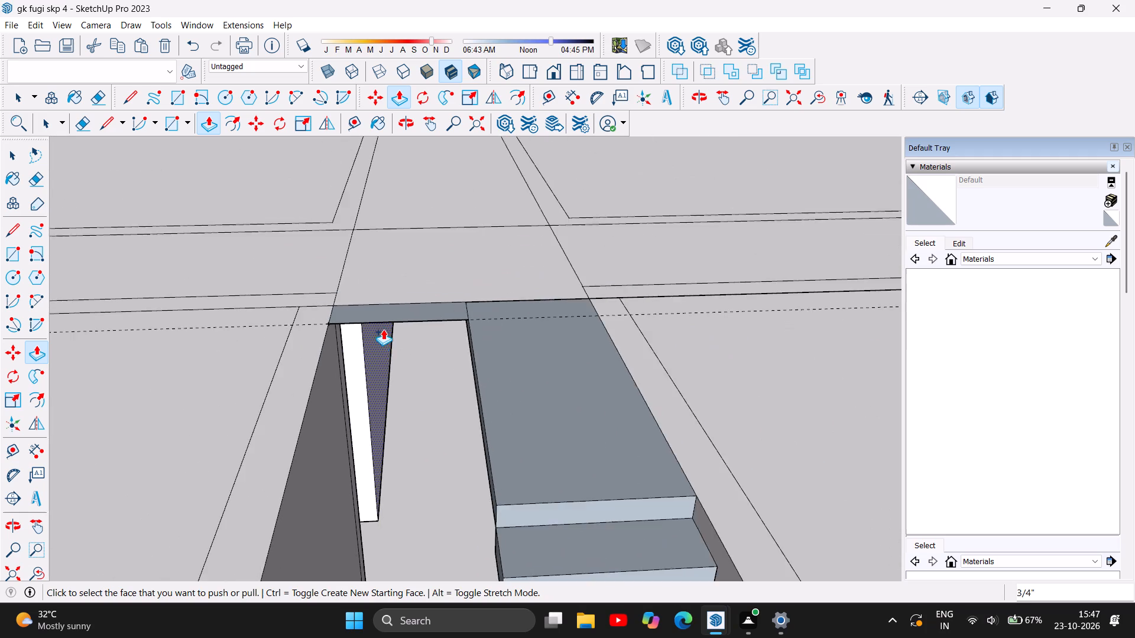
scroll(383, 329, down, 18)
scroll(382, 362, up, 5)
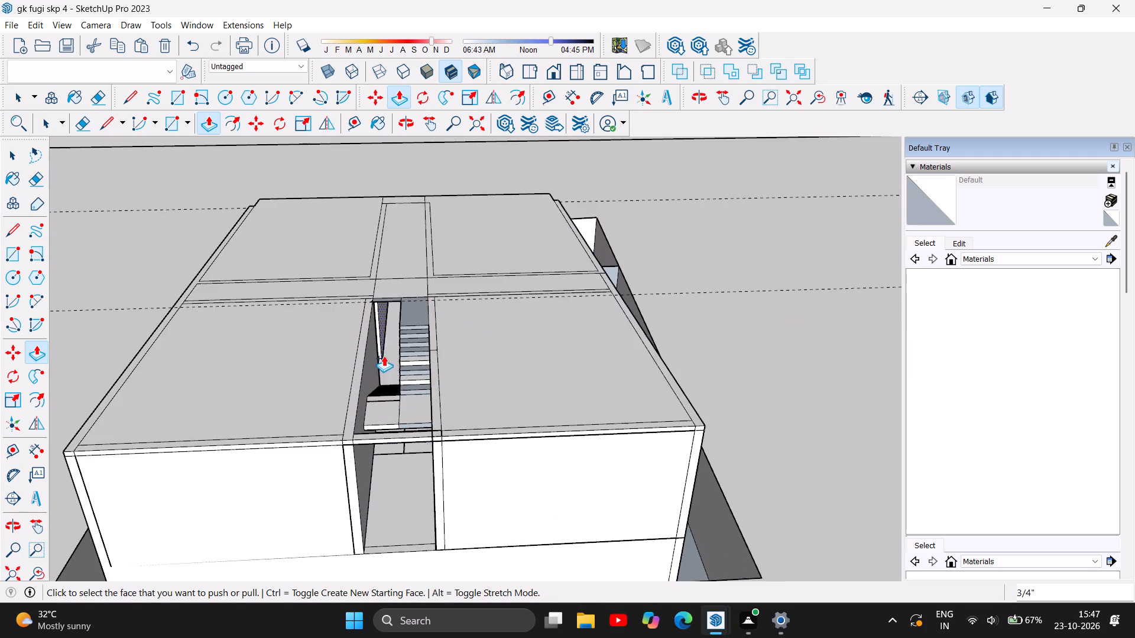
scroll(386, 314, up, 5)
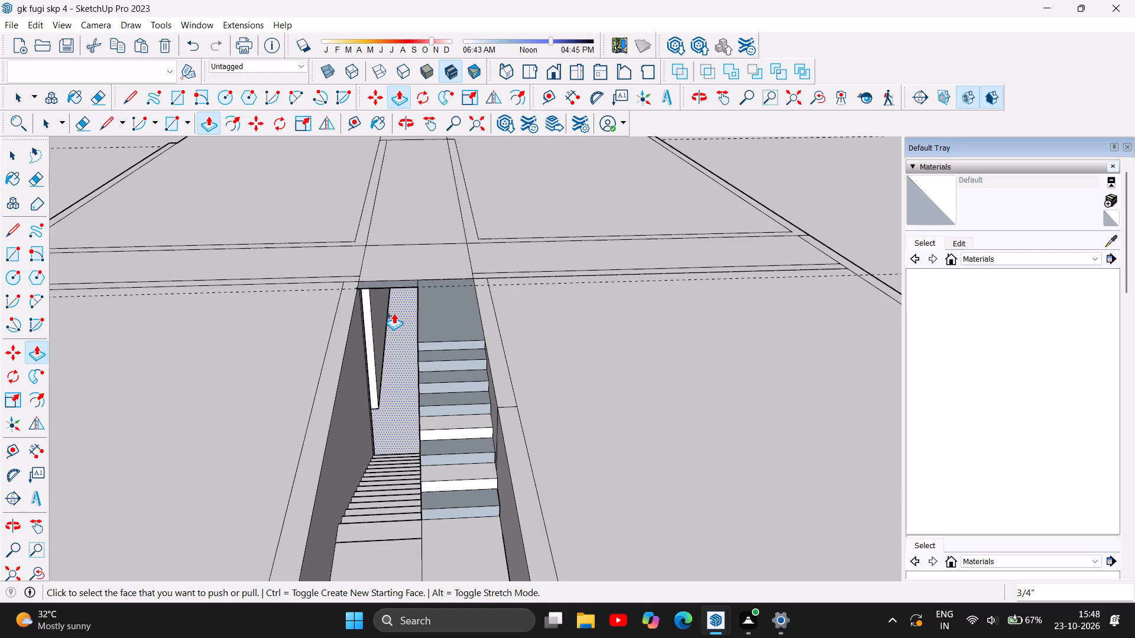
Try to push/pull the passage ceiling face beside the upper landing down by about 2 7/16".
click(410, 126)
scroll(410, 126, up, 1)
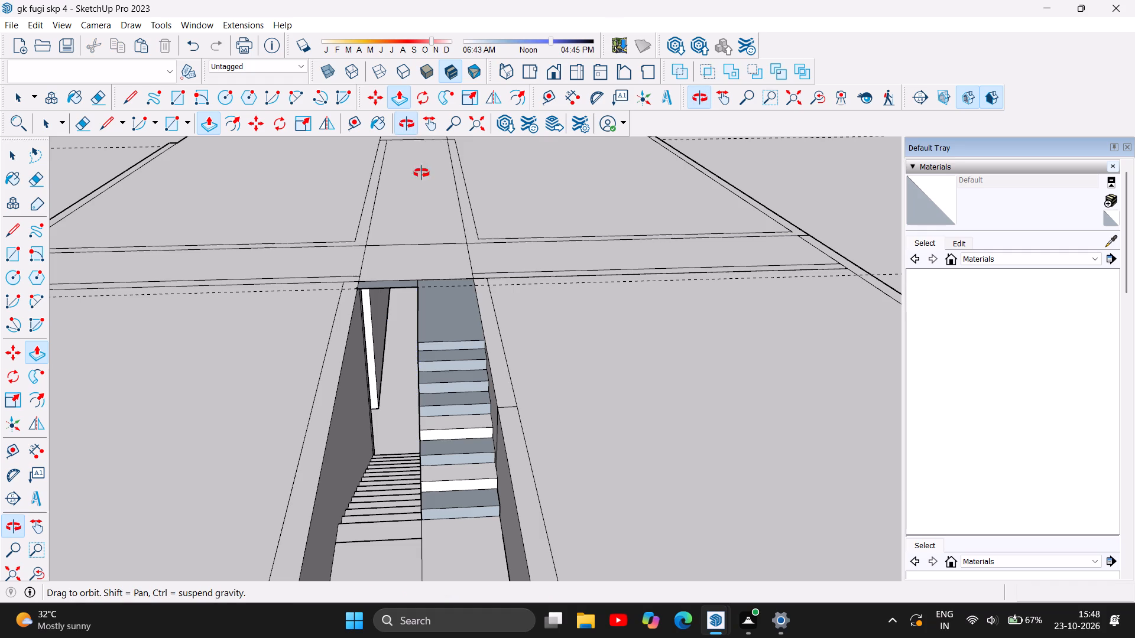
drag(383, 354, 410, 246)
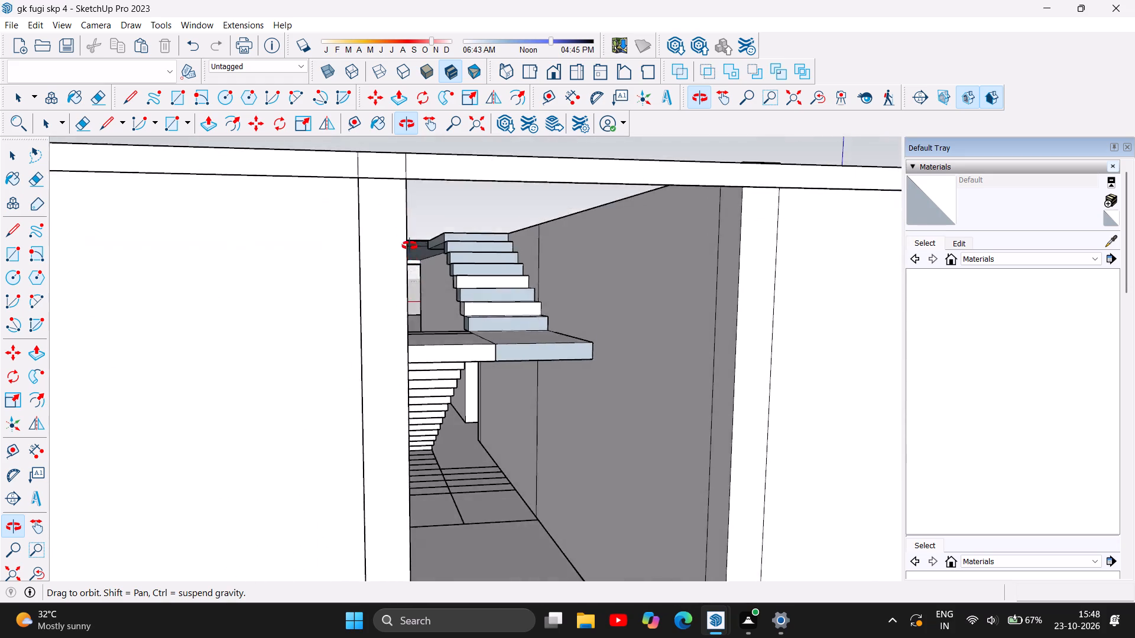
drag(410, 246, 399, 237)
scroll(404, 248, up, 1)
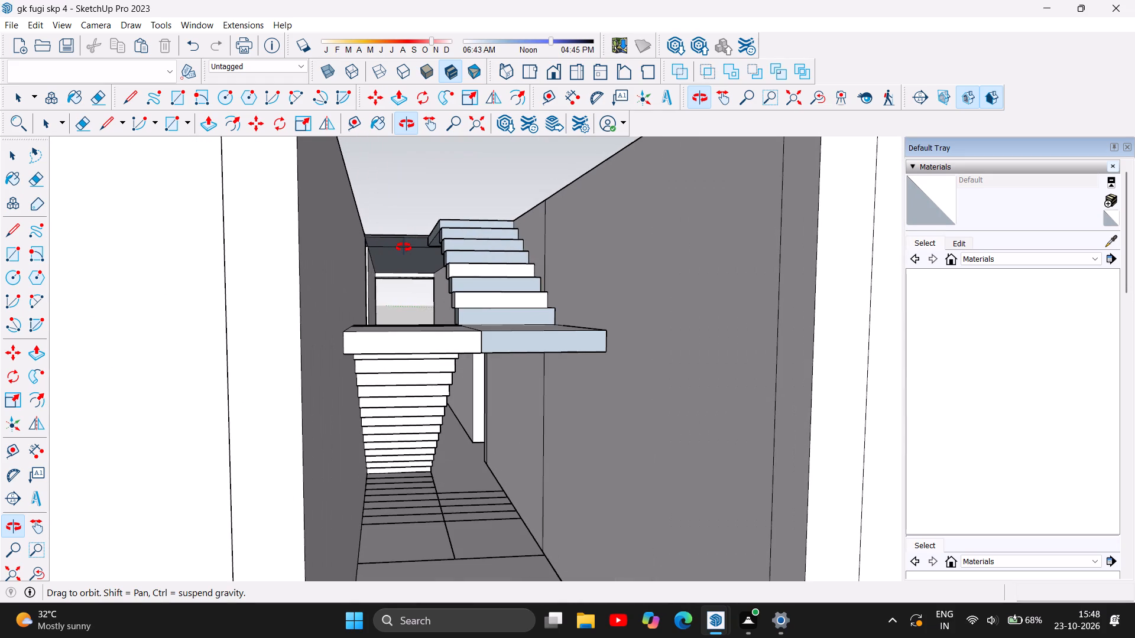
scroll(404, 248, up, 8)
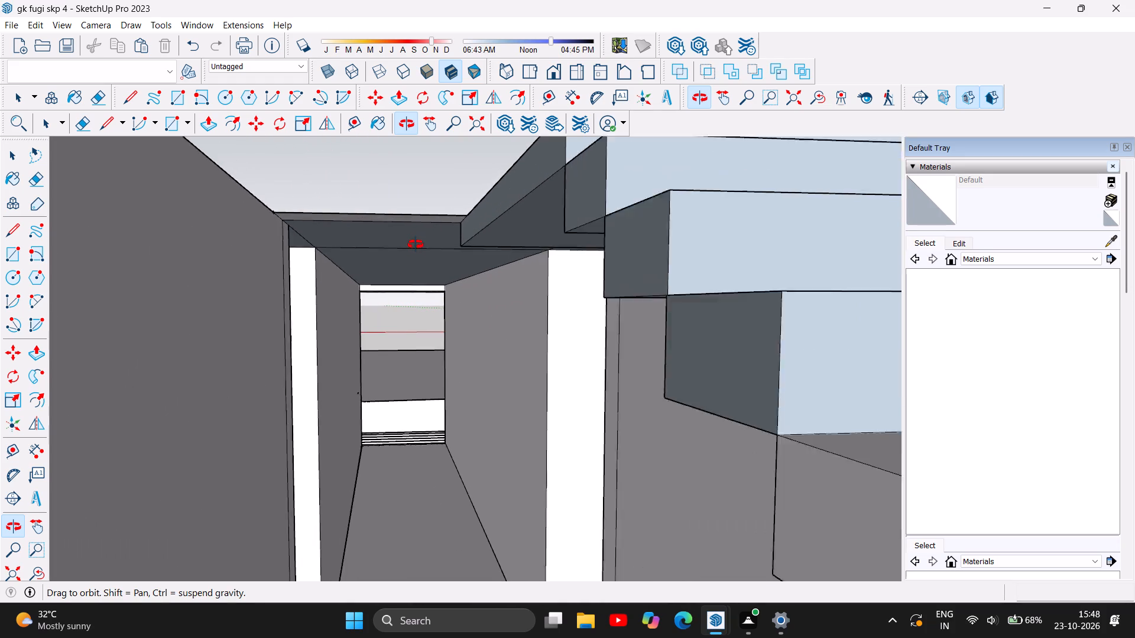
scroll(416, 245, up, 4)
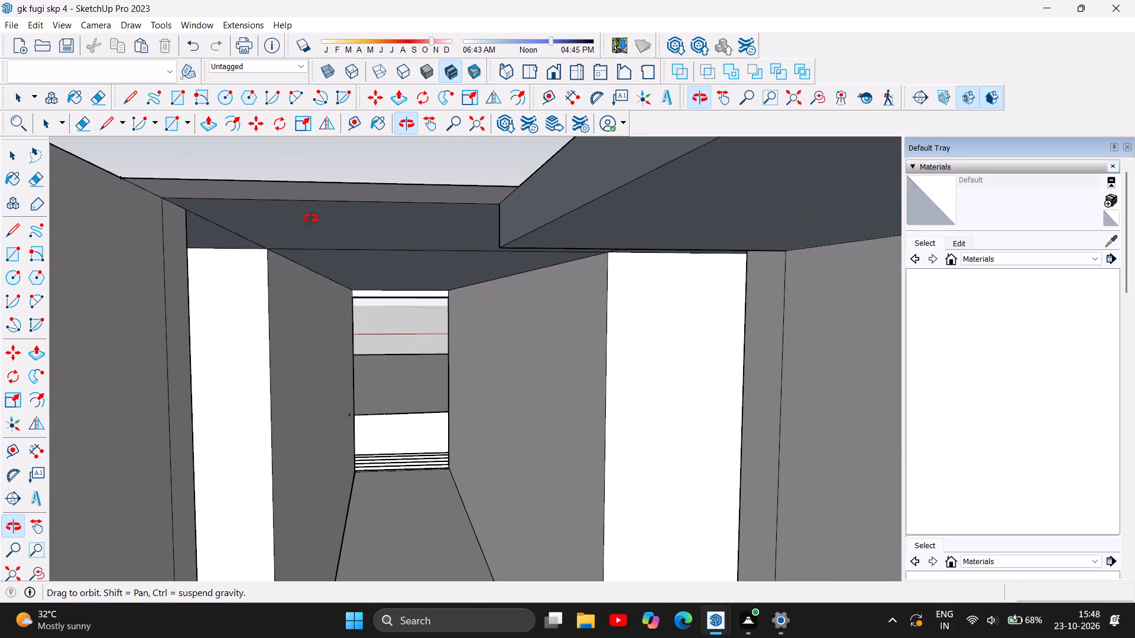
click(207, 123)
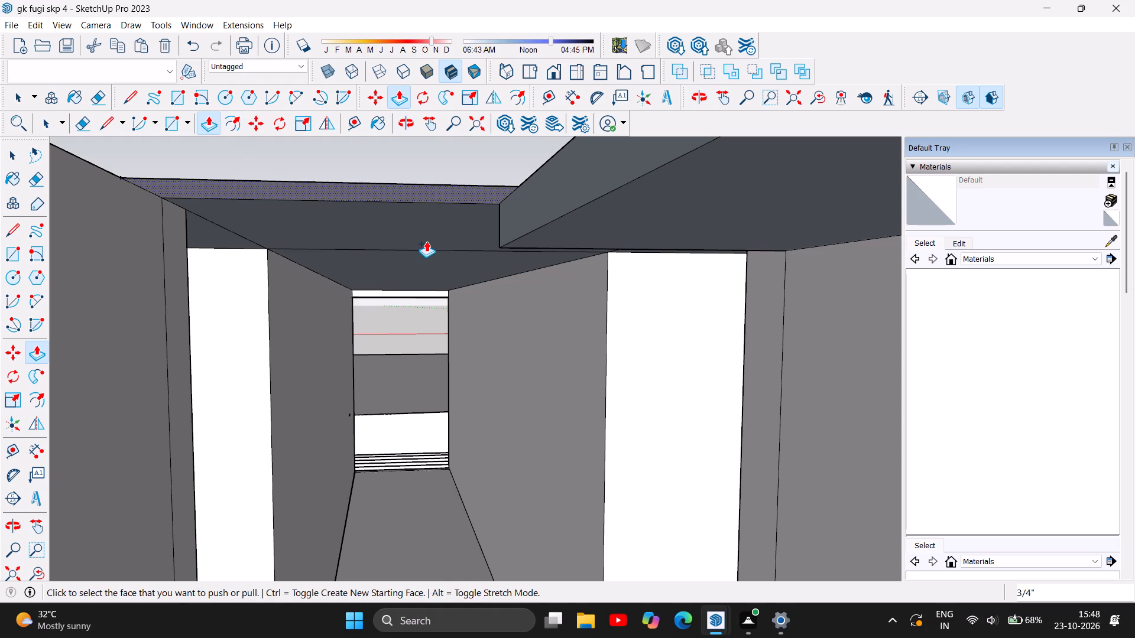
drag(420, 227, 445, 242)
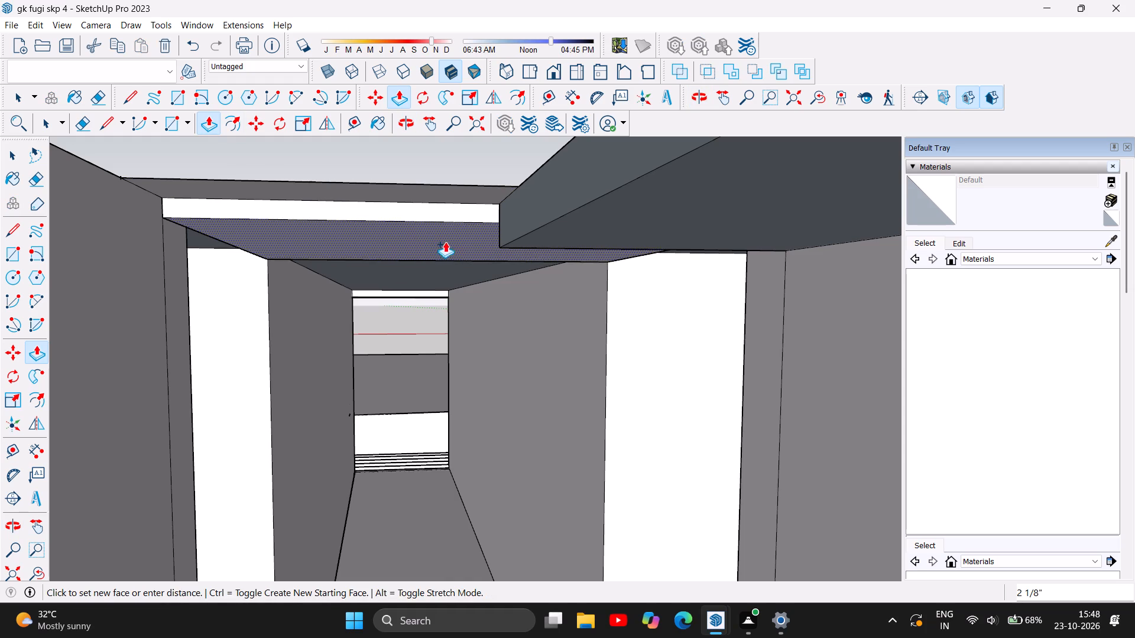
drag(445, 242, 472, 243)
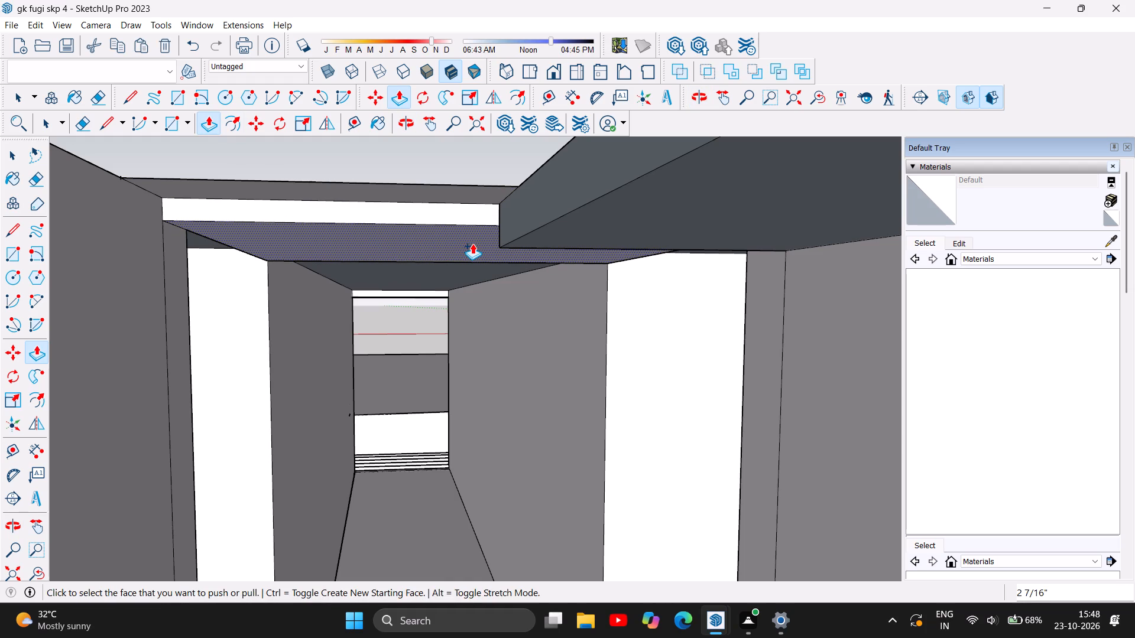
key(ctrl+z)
Push/Pull the underside of the narrow strip beside the upper landing down by 5".
drag(362, 190, 367, 202)
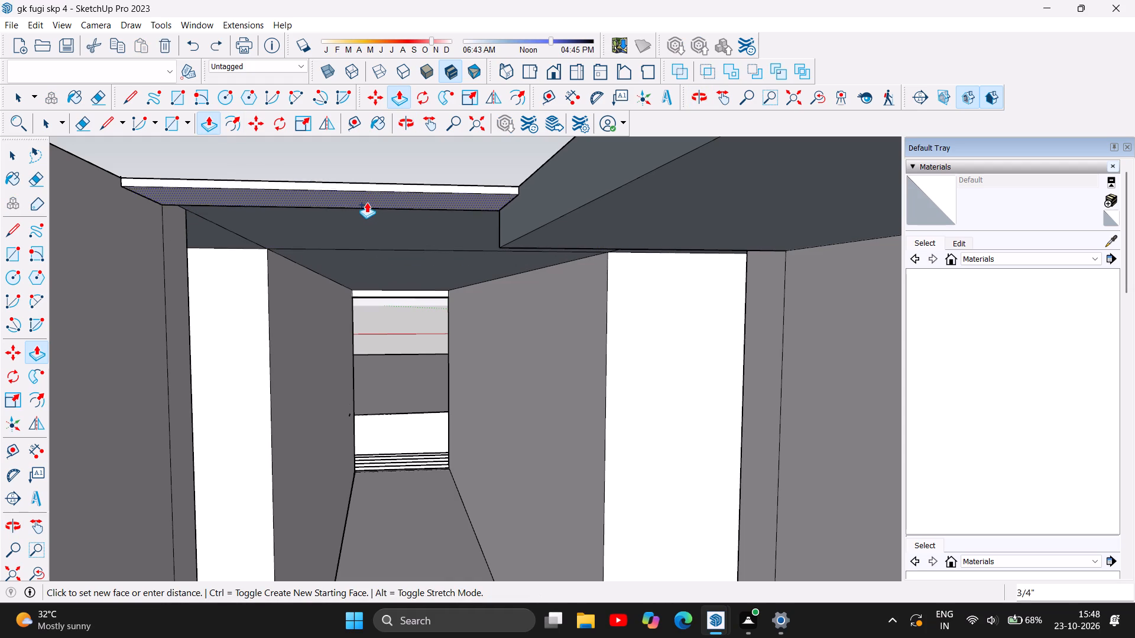
drag(367, 202, 530, 235)
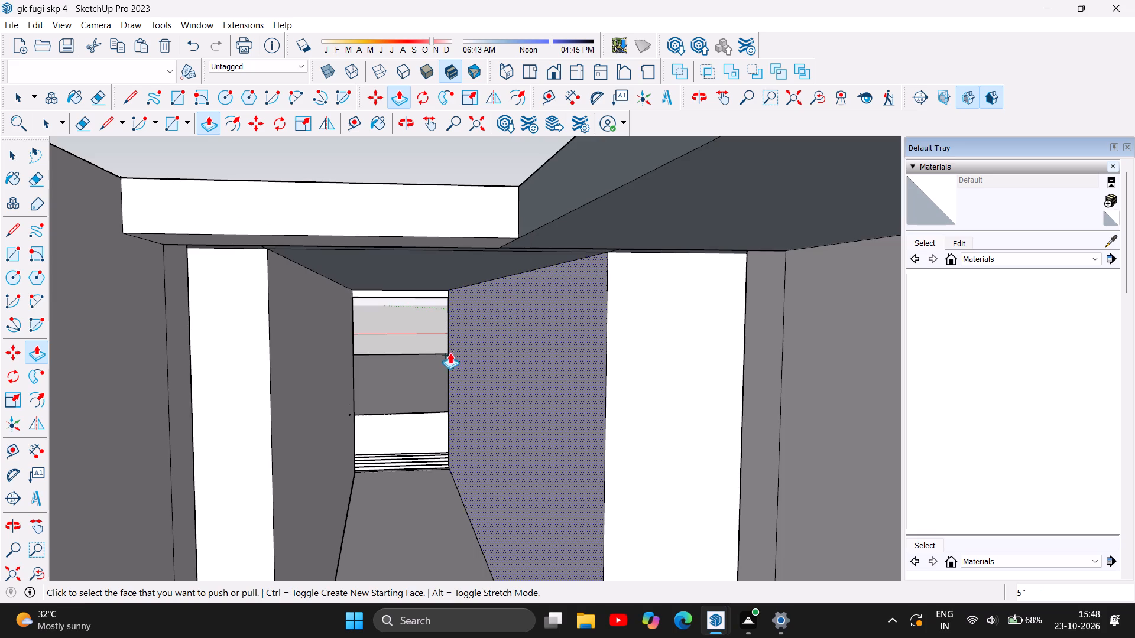
Examine the roof, the stairwell opening, the upper landing and its adjoining strip from several sides and from above.
scroll(443, 360, down, 7)
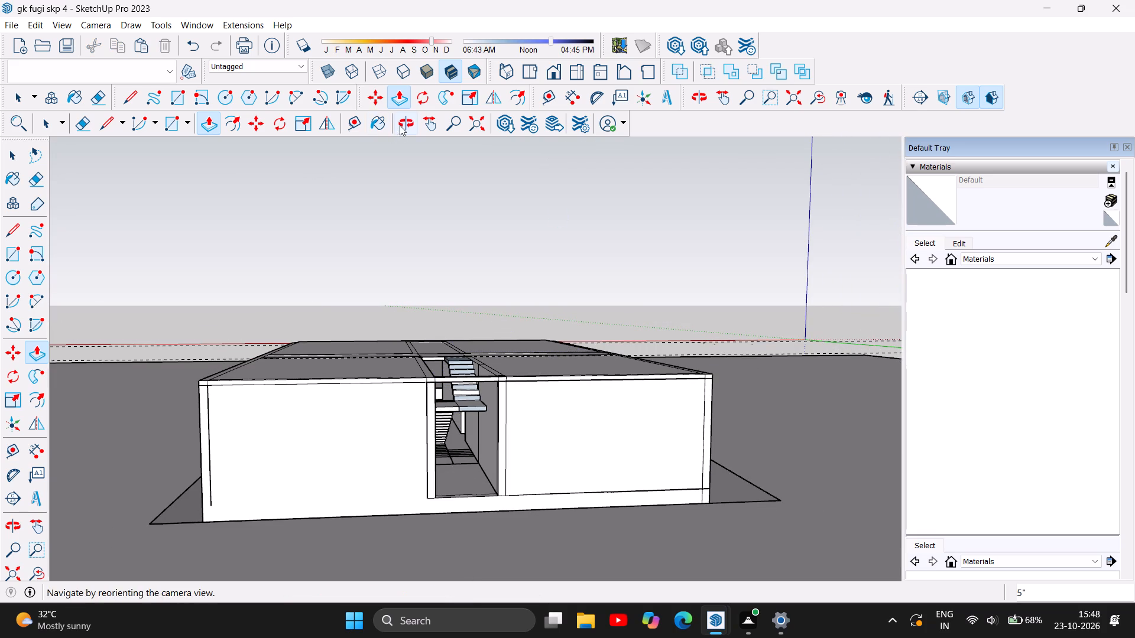
click(400, 125)
drag(559, 300, 320, 395)
drag(569, 370, 411, 386)
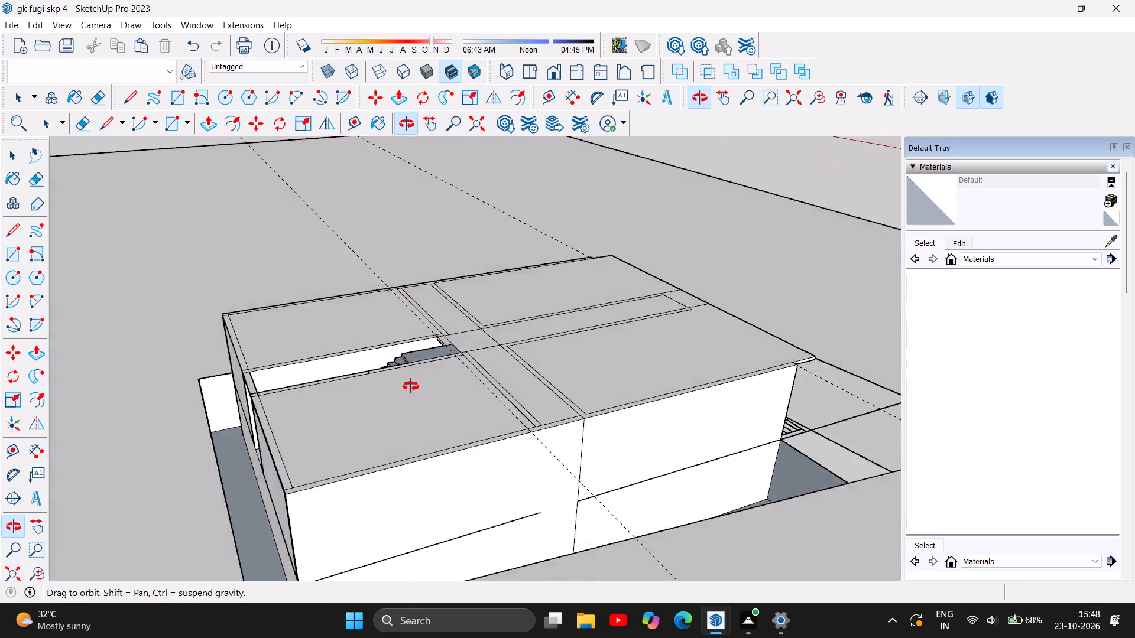
drag(411, 386, 265, 385)
drag(461, 318, 131, 341)
drag(591, 313, 417, 350)
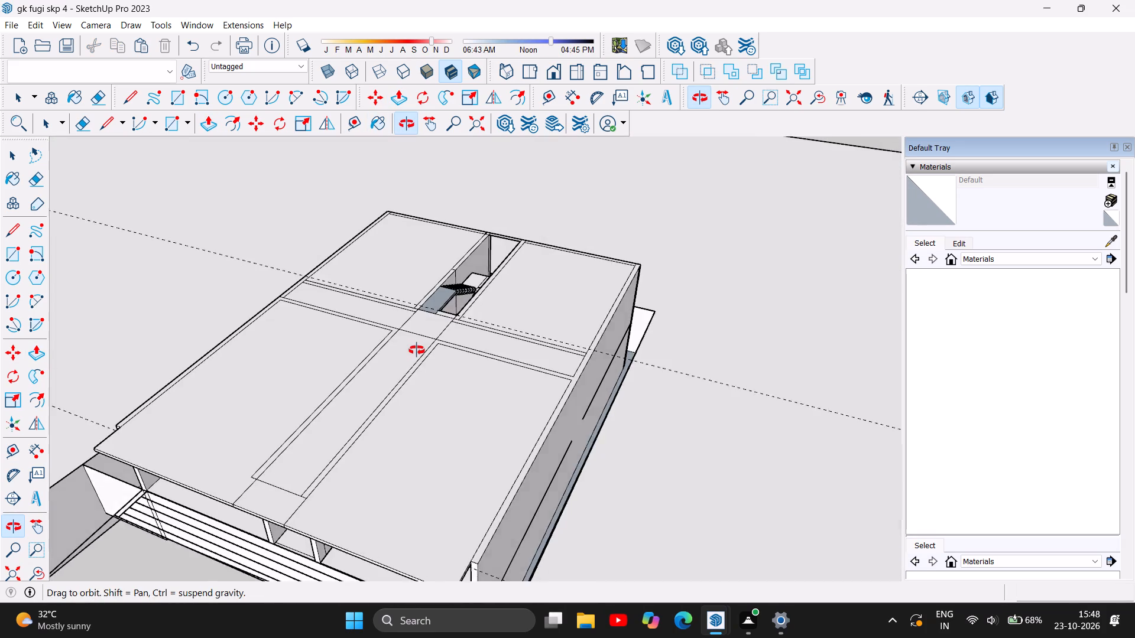
drag(417, 350, 423, 344)
scroll(425, 297, up, 6)
scroll(507, 314, up, 6)
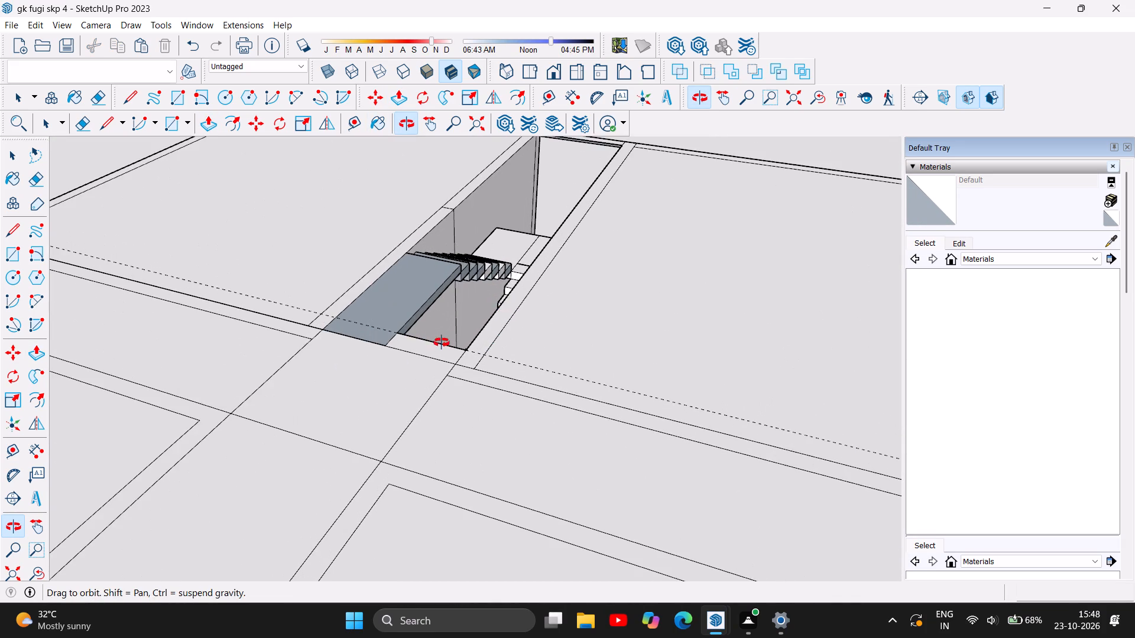
drag(442, 343, 739, 470)
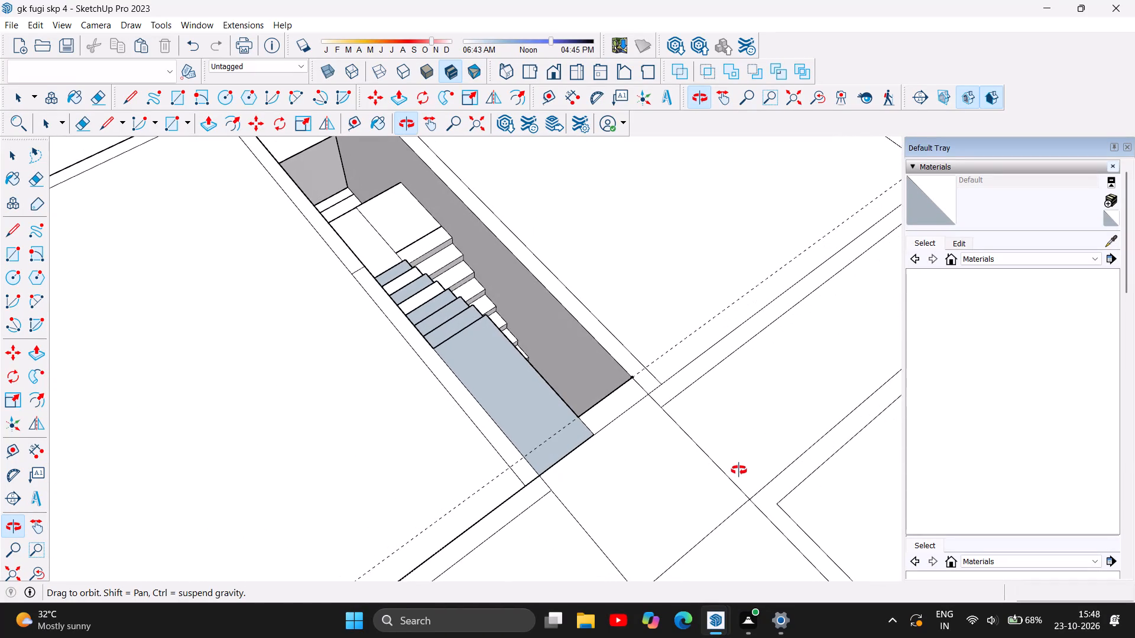
drag(739, 470, 132, 351)
drag(475, 324, 384, 315)
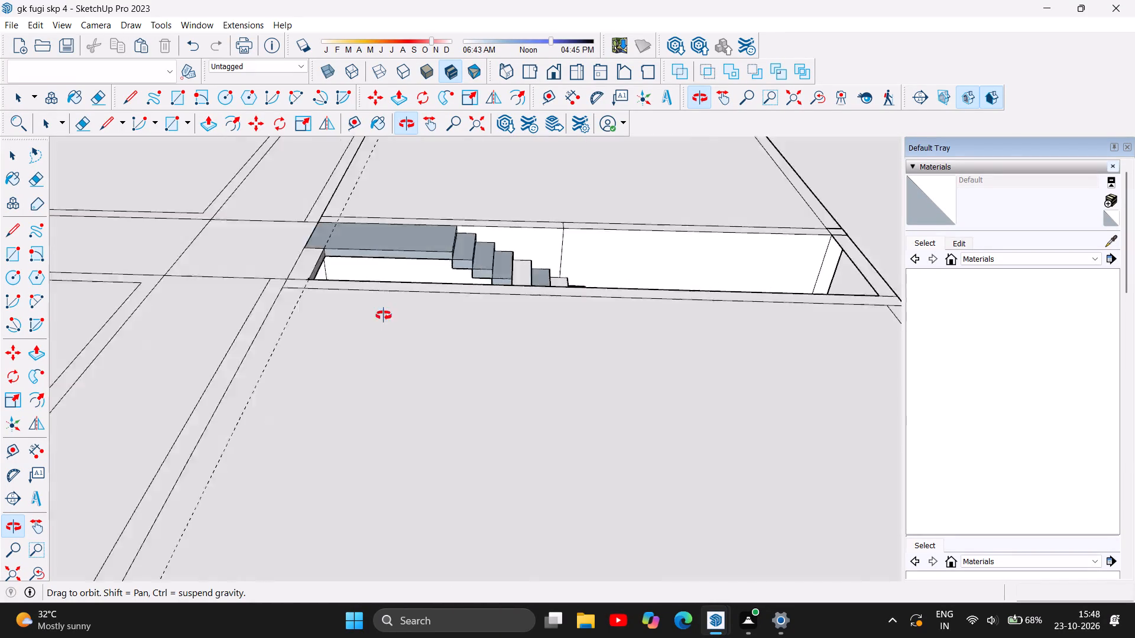
drag(384, 315, 34, 240)
drag(526, 235, 493, 325)
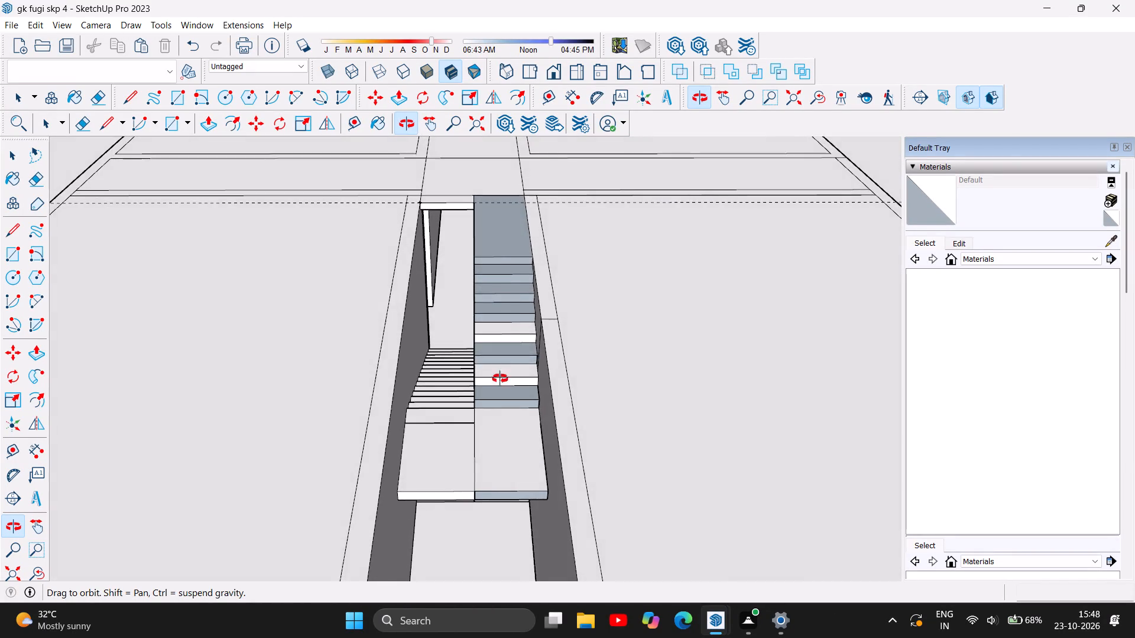
Delete the riser, front edge and tread of the upper flight's lowest step at the mid landing.
scroll(501, 387, up, 7)
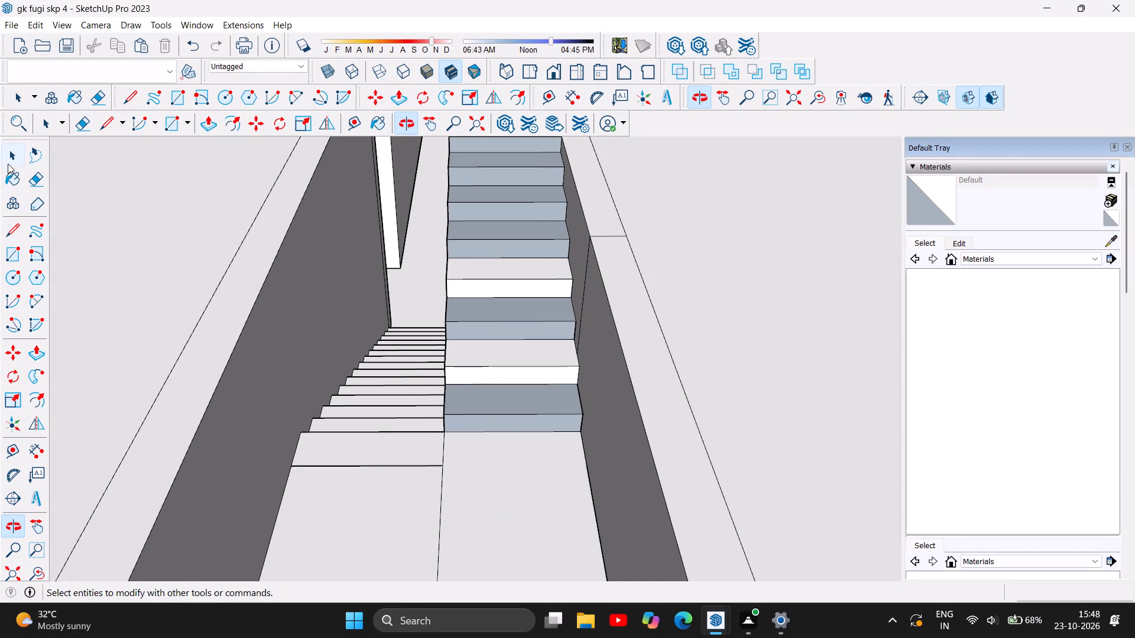
click(8, 155)
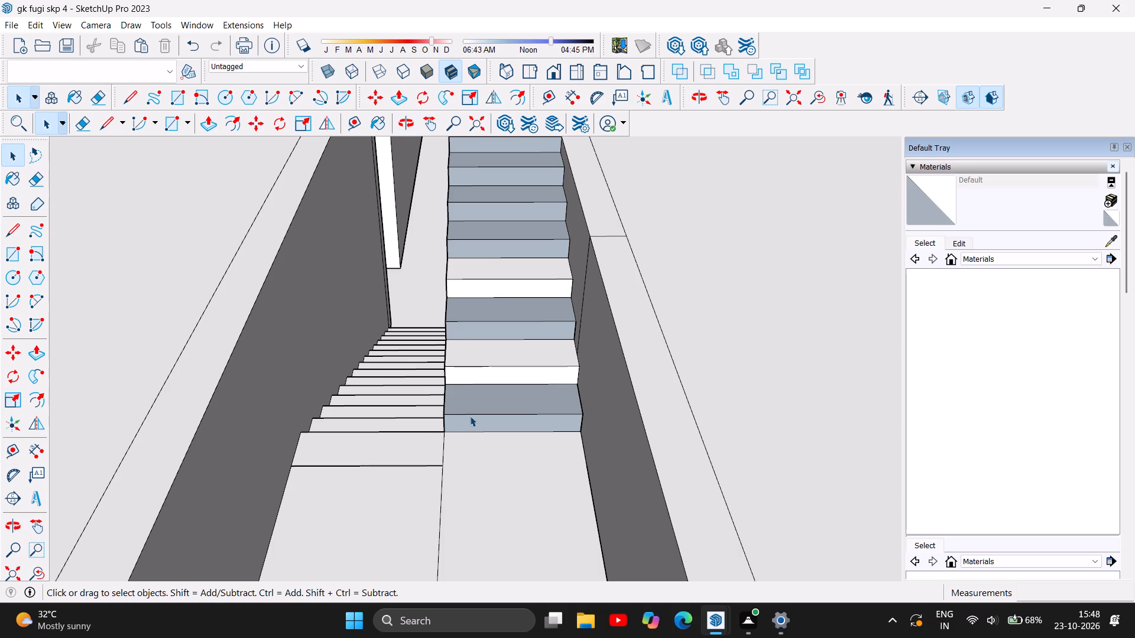
click(470, 416)
click(481, 425)
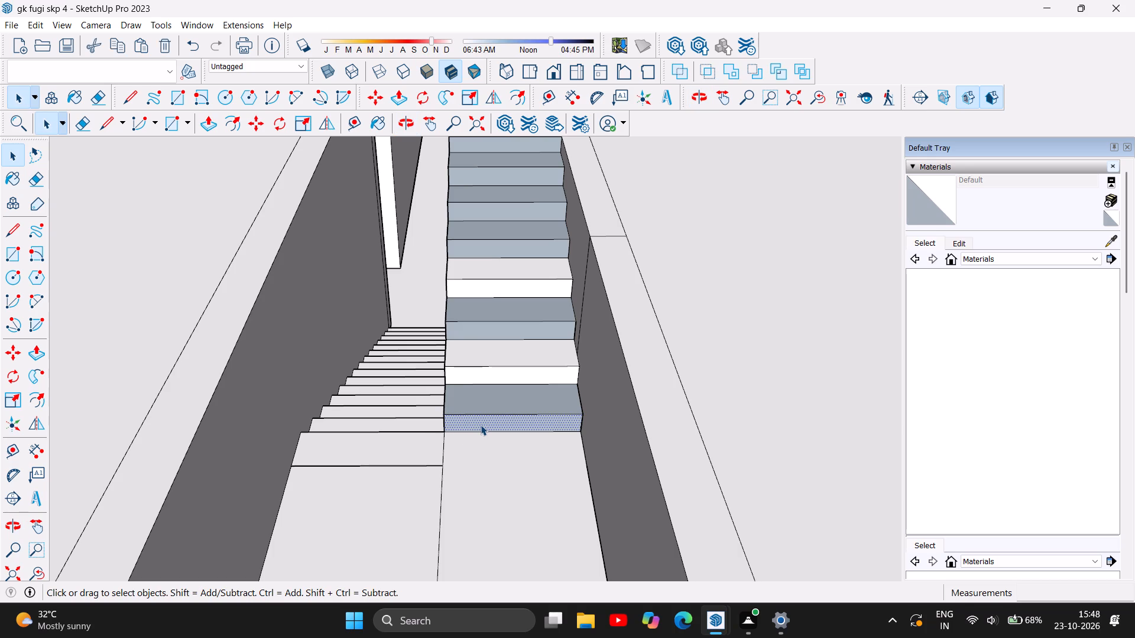
key(Delete)
click(494, 416)
key(Delete)
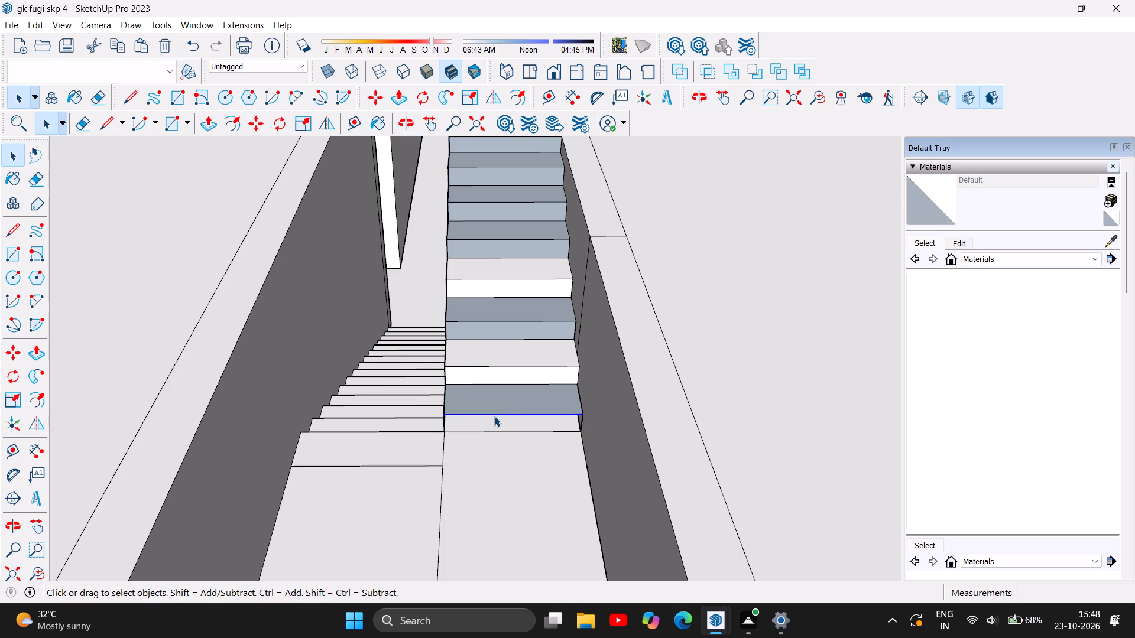
click(518, 394)
key(Delete)
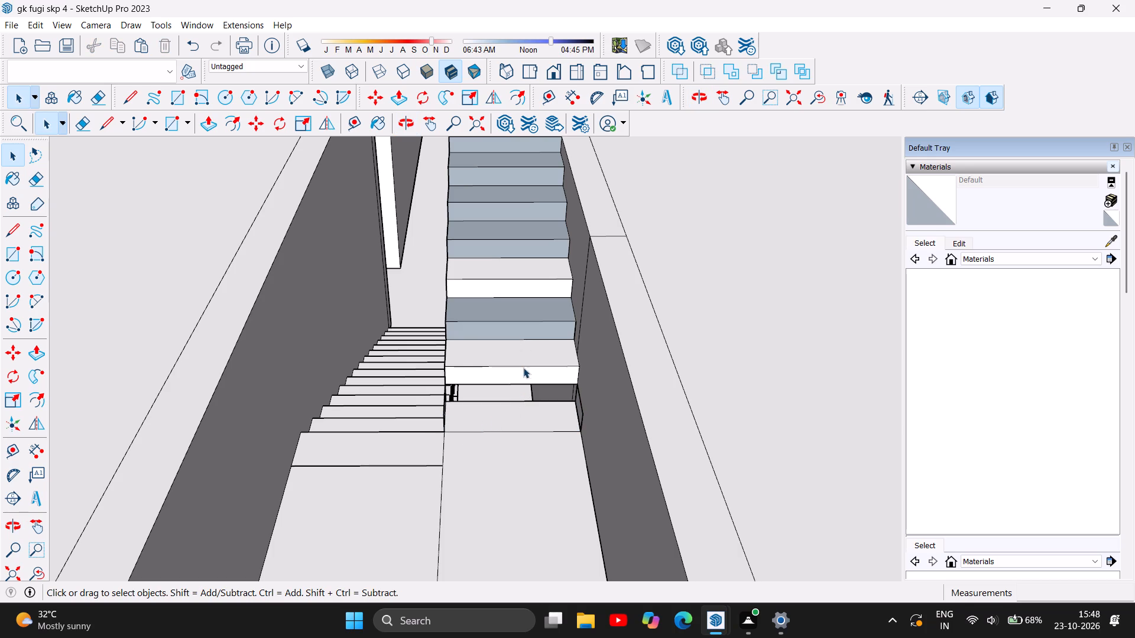
Delete the riser and tread of the upper flight's second step, along with their leftover cross and side edges.
click(523, 371)
key(Delete)
drag(541, 352, 592, 378)
click(539, 361)
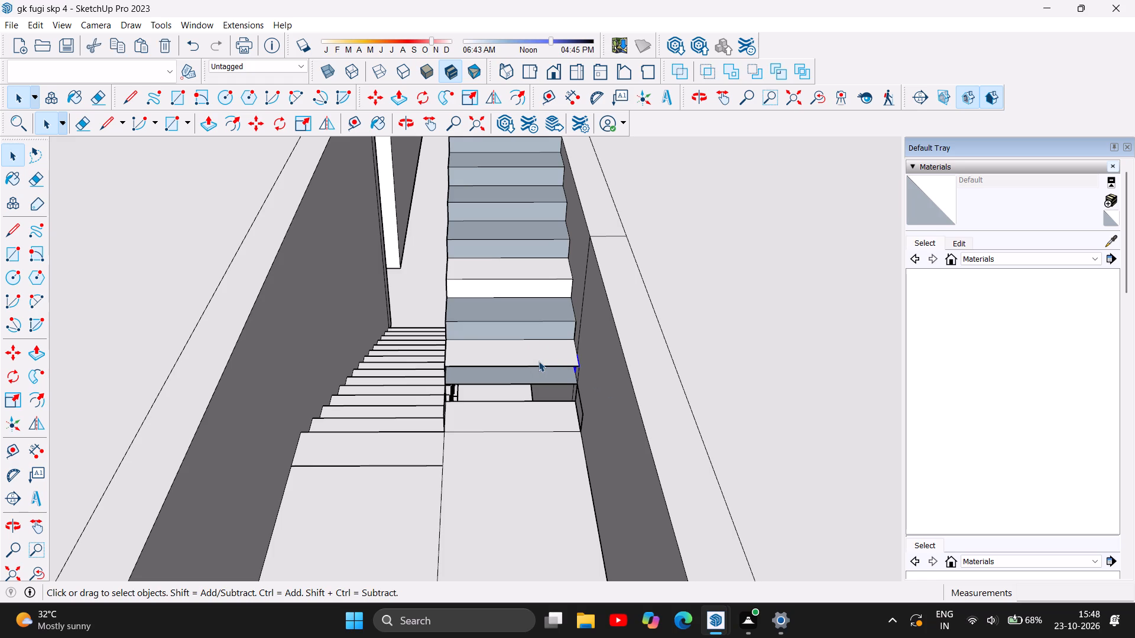
key(Delete)
click(517, 383)
key(Delete)
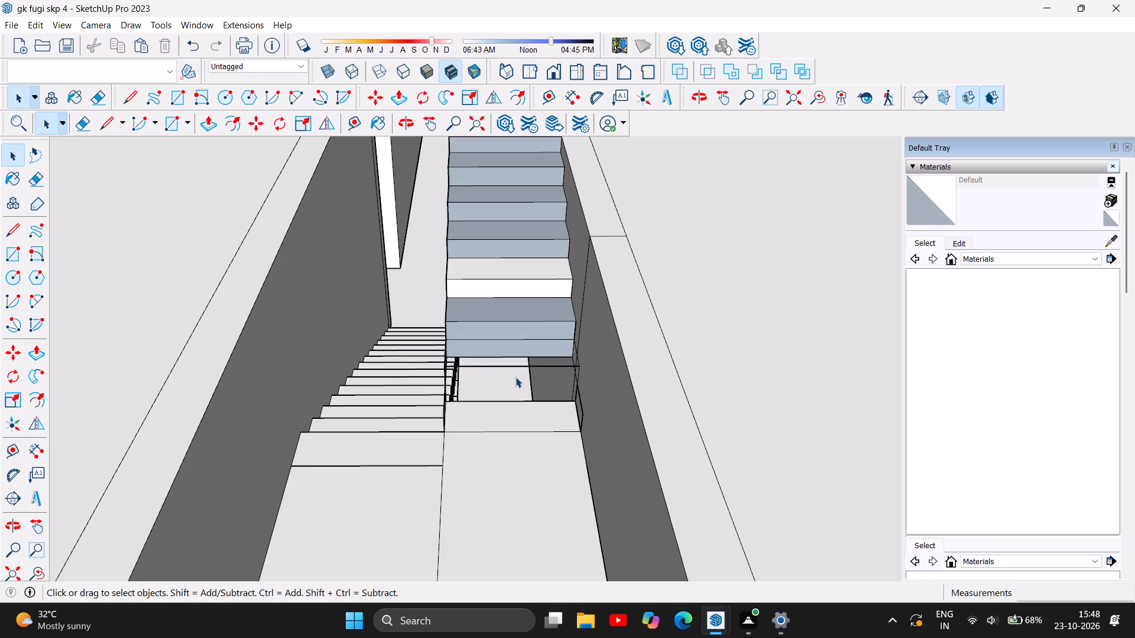
click(513, 364)
key(Delete)
click(445, 376)
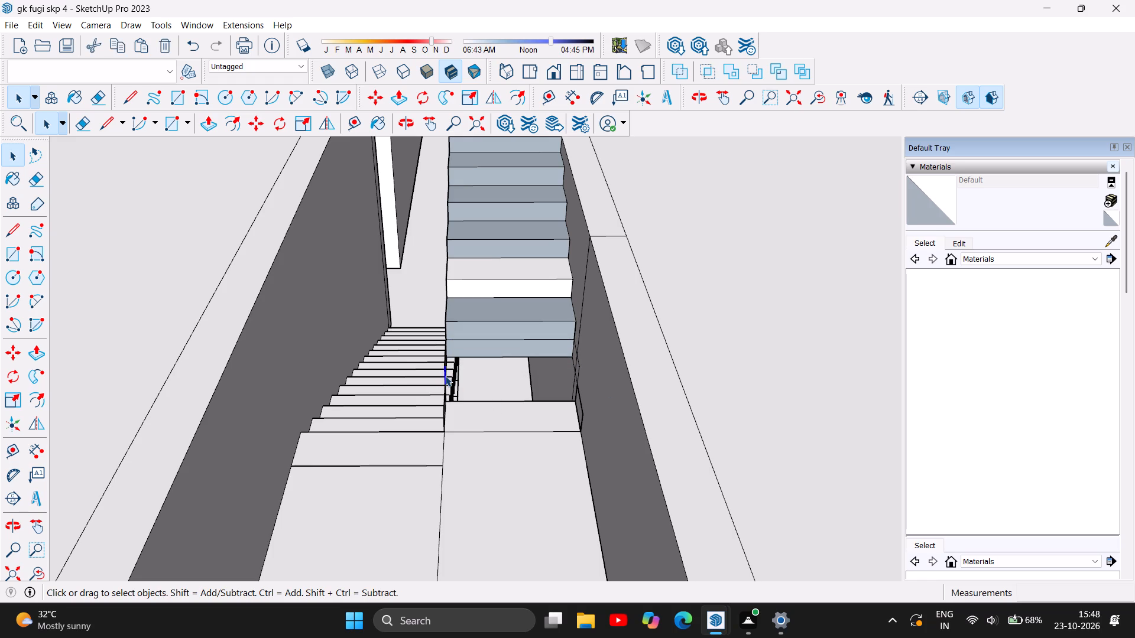
key(Delete)
Delete the leftover sloped edge on the open side, the first removed step's side-wall edges, and the wall seam segment inside the second step's outline.
click(412, 127)
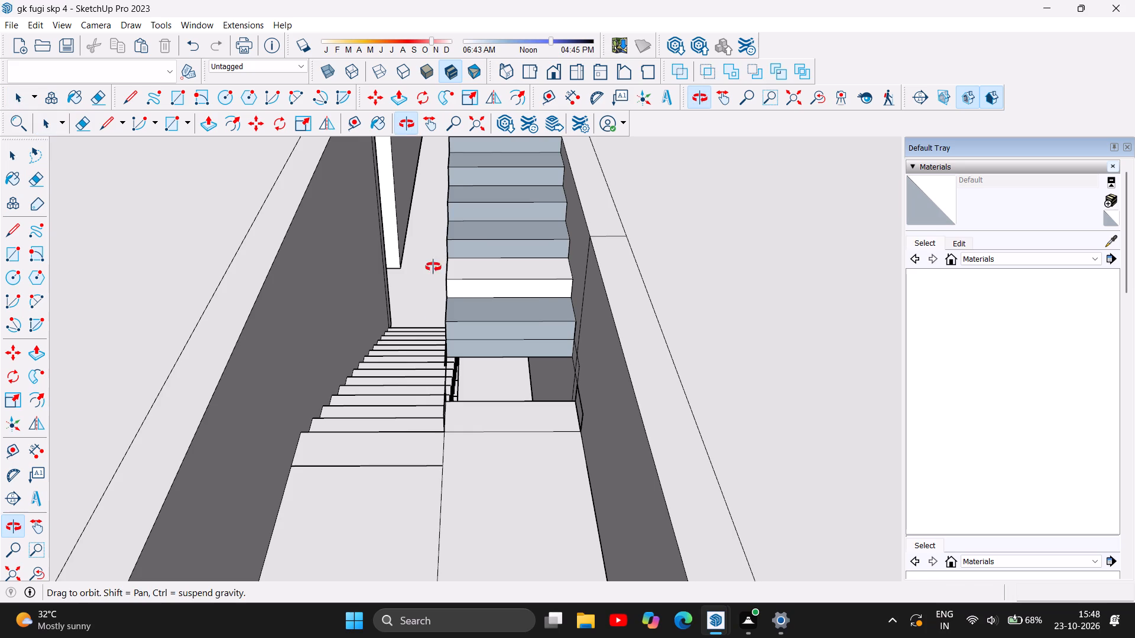
drag(416, 330, 533, 320)
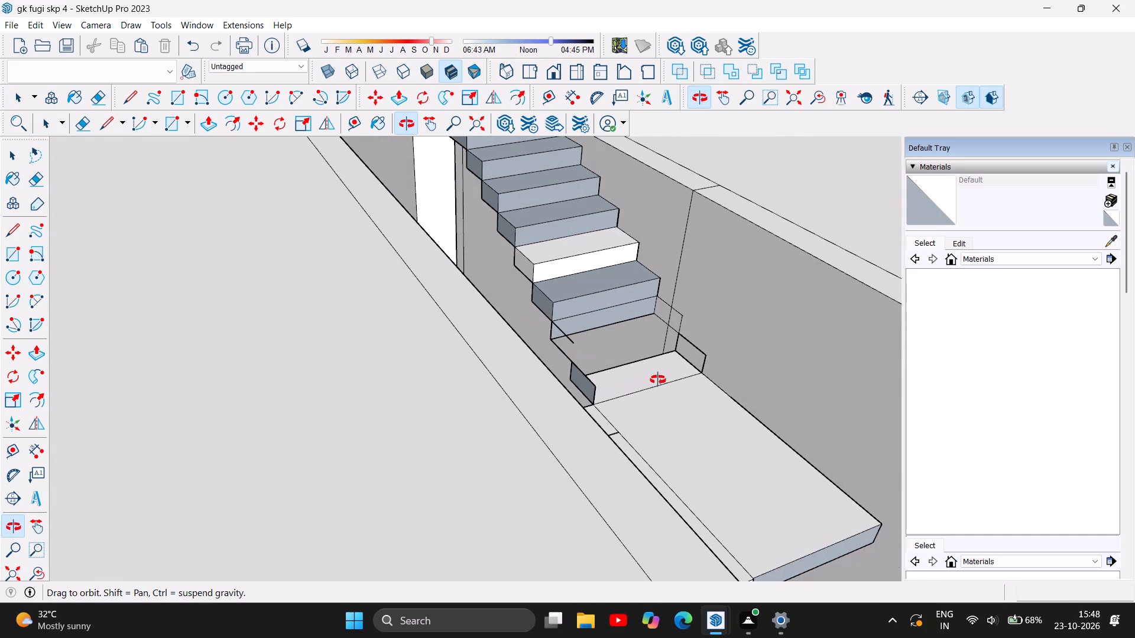
scroll(658, 380, up, 5)
scroll(592, 407, up, 2)
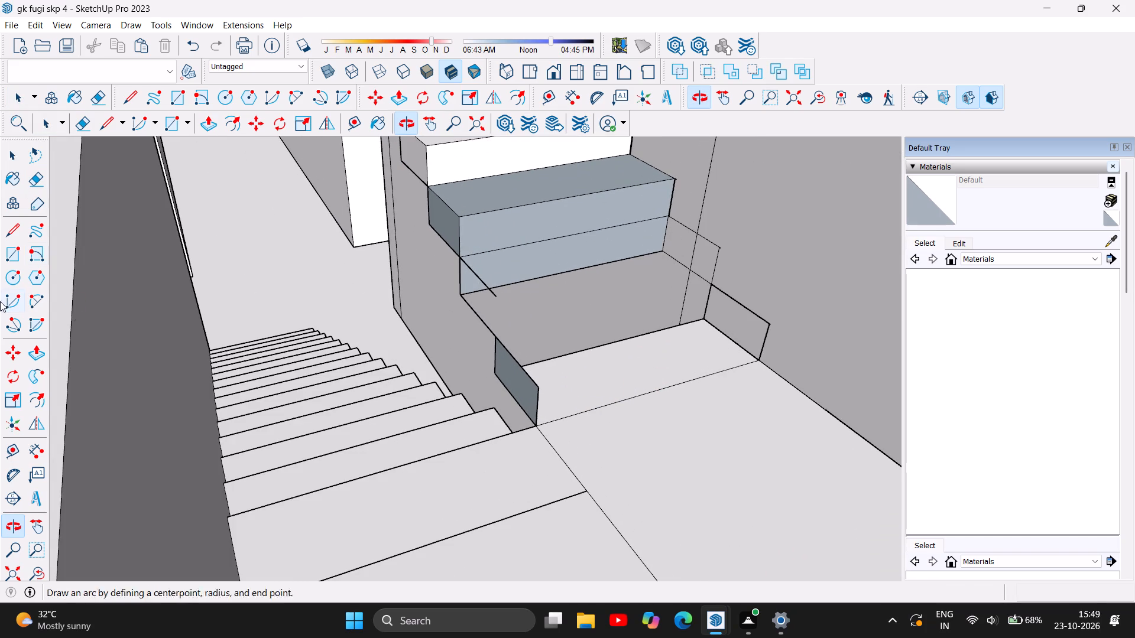
click(18, 157)
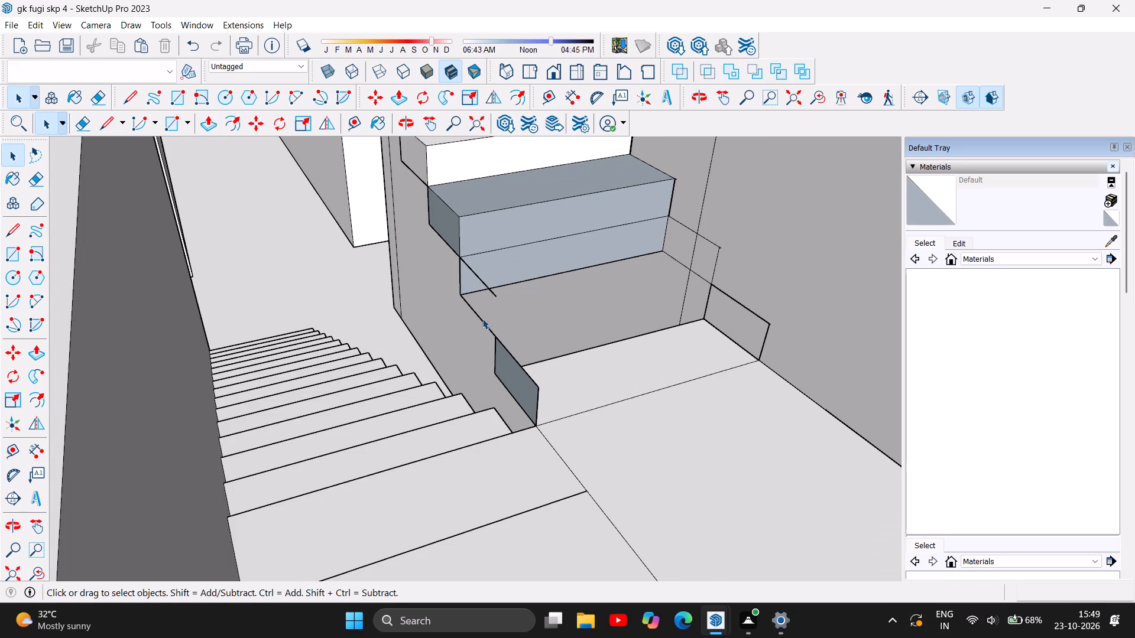
click(481, 320)
key(Delete)
click(750, 313)
key(Delete)
click(767, 335)
key(Delete)
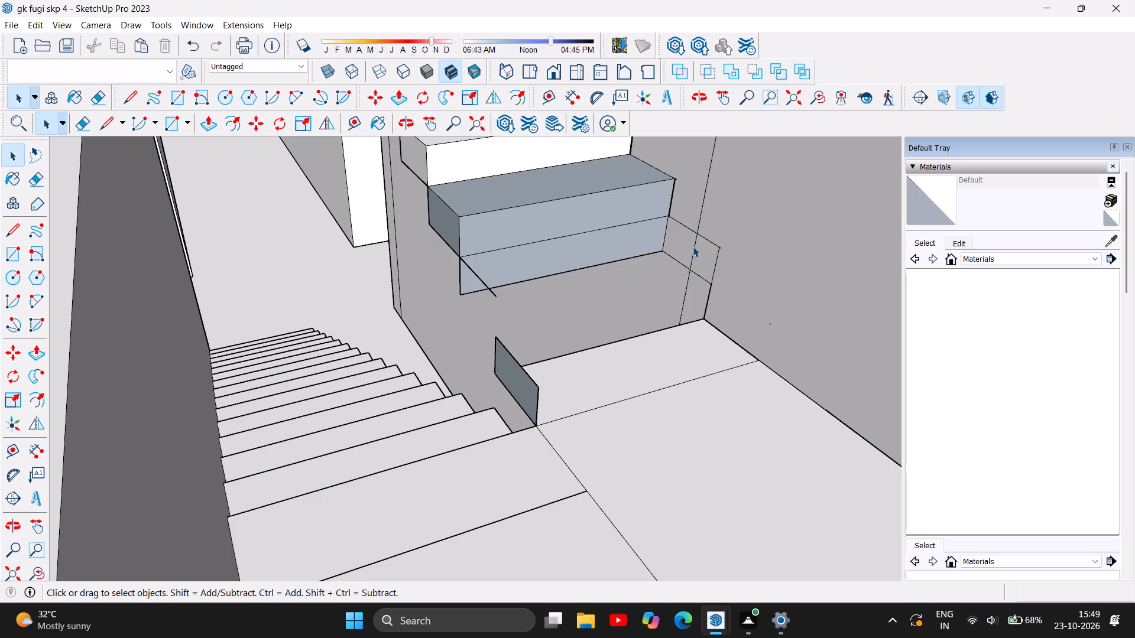
click(693, 246)
key(Delete)
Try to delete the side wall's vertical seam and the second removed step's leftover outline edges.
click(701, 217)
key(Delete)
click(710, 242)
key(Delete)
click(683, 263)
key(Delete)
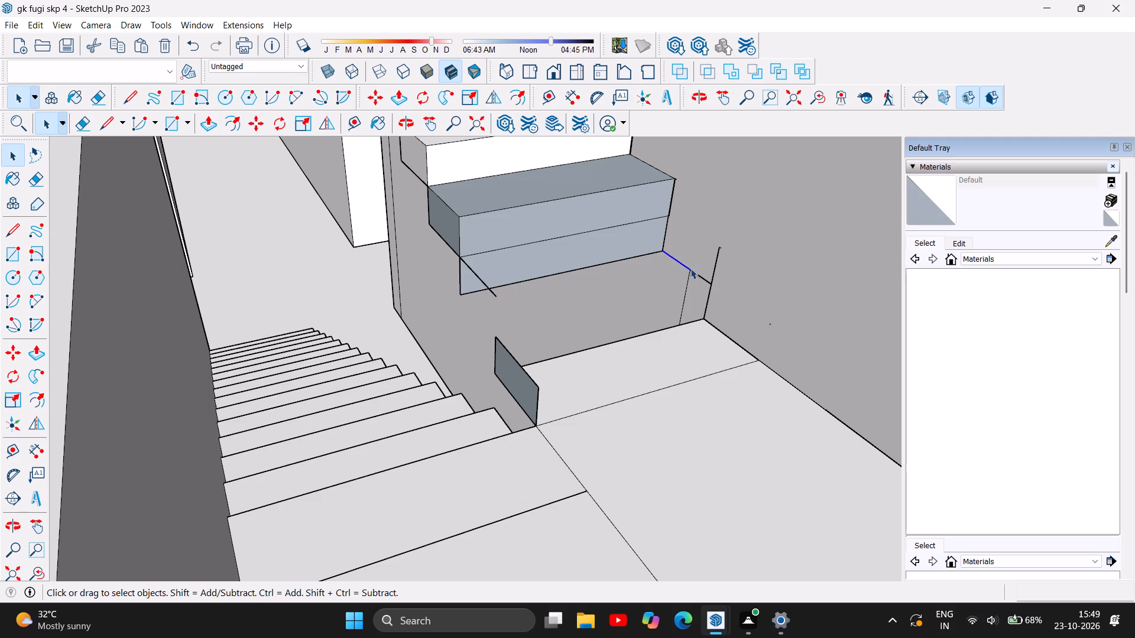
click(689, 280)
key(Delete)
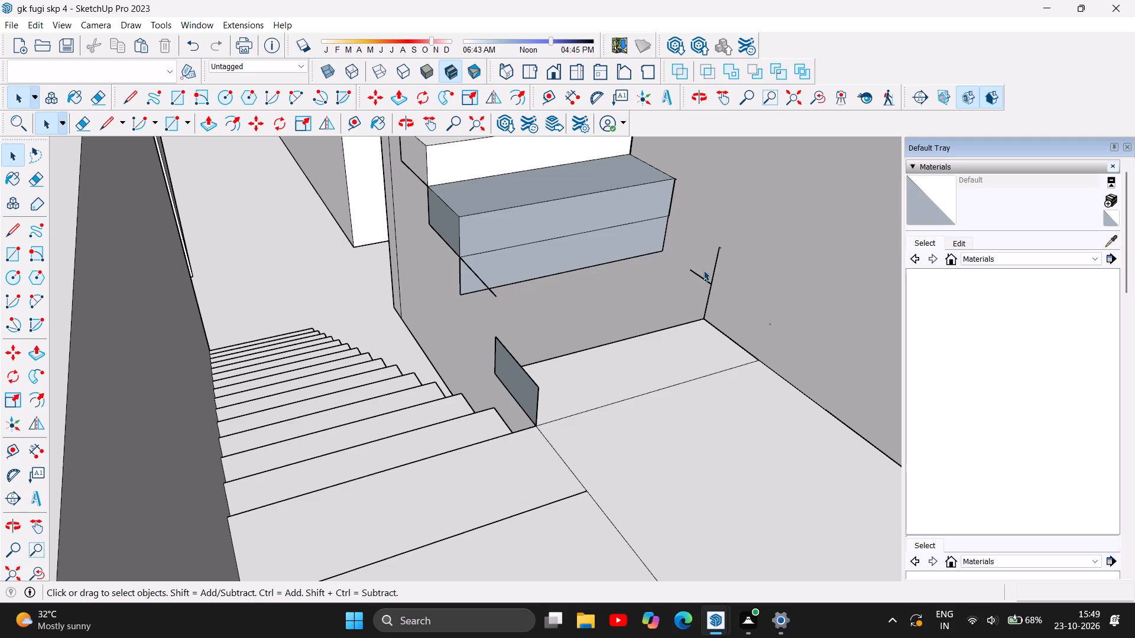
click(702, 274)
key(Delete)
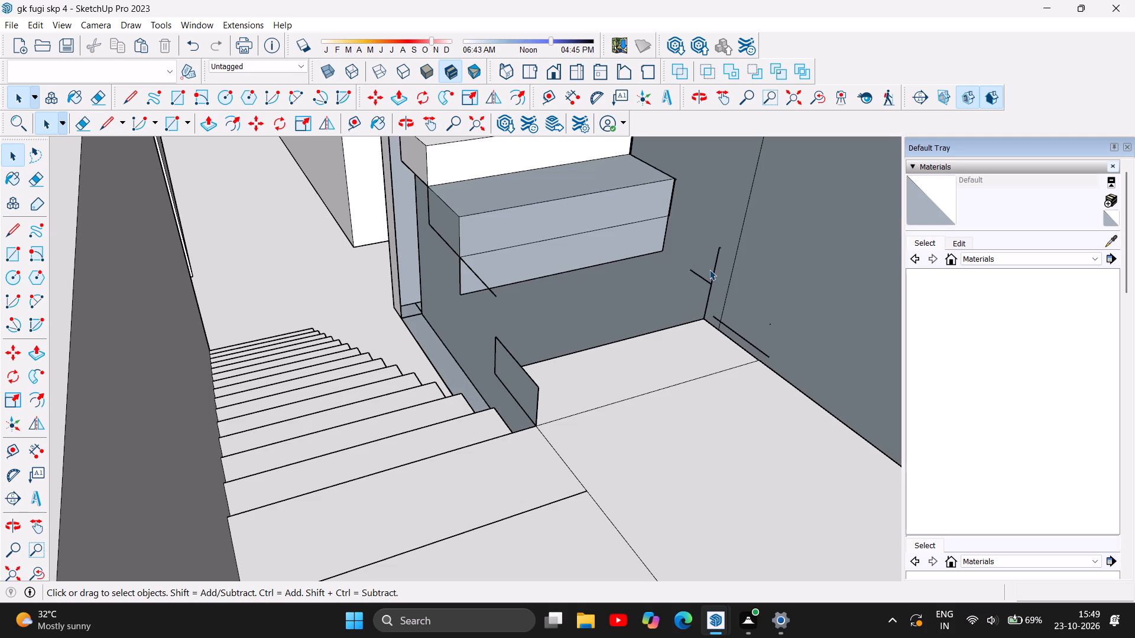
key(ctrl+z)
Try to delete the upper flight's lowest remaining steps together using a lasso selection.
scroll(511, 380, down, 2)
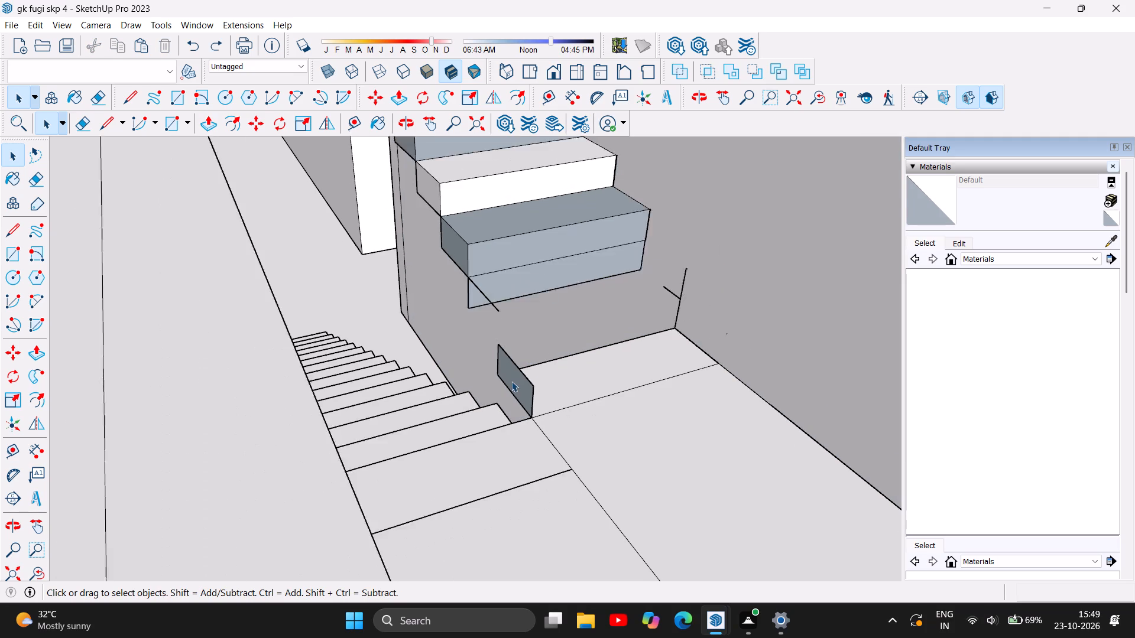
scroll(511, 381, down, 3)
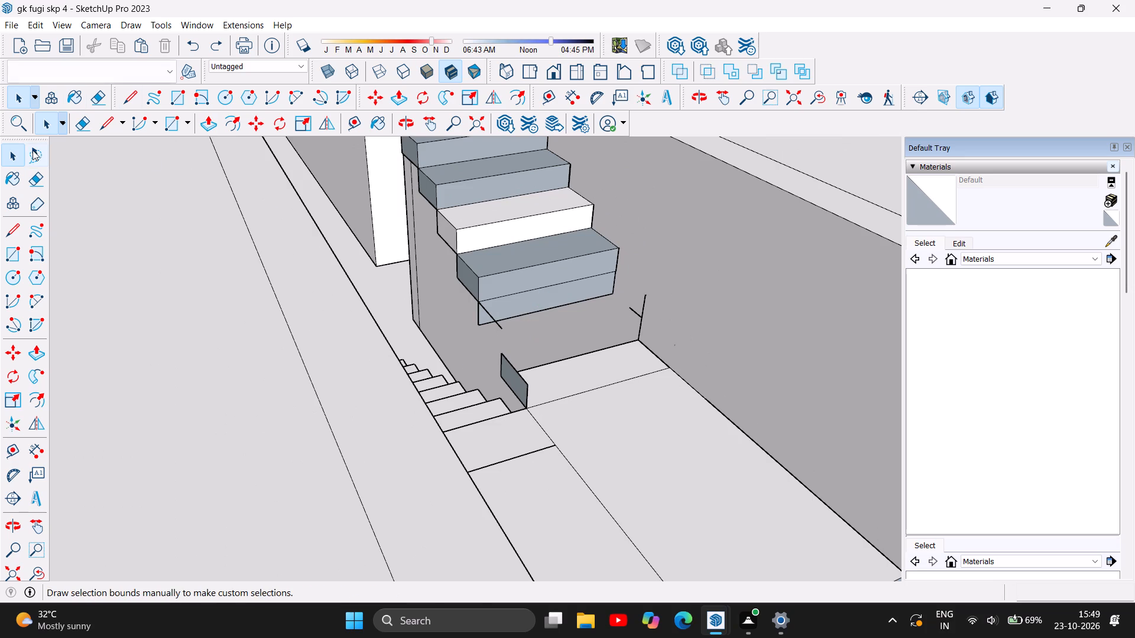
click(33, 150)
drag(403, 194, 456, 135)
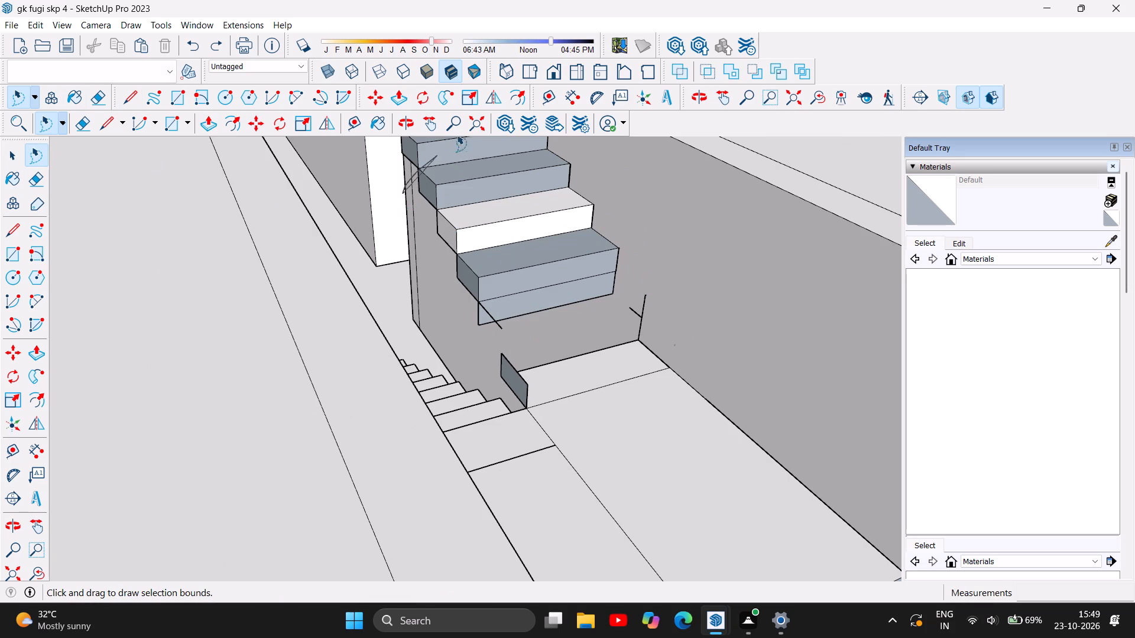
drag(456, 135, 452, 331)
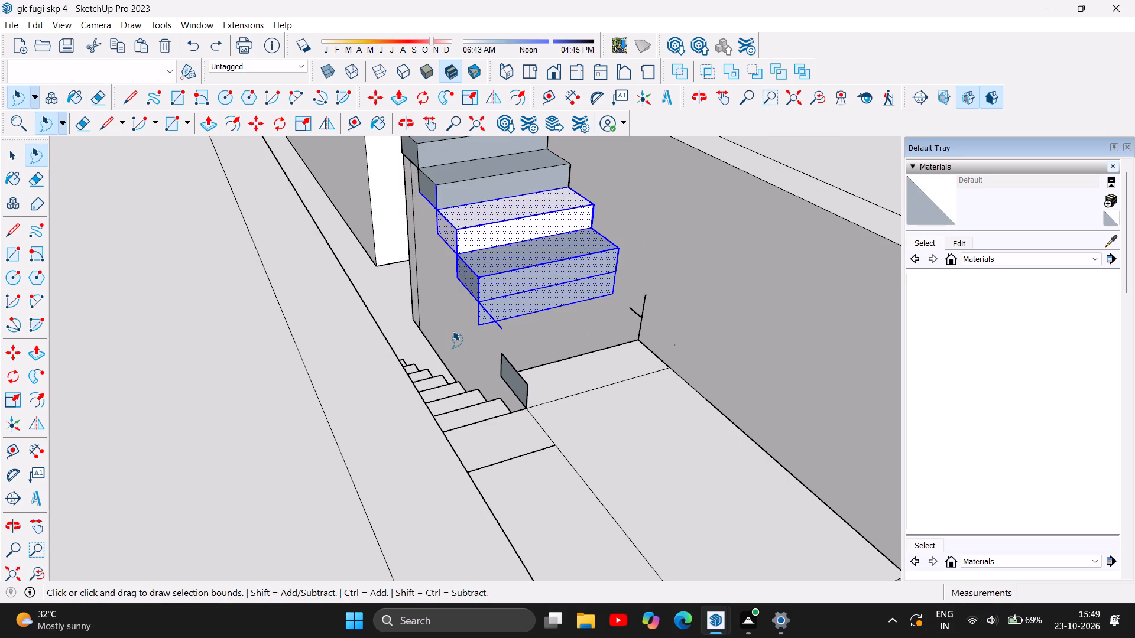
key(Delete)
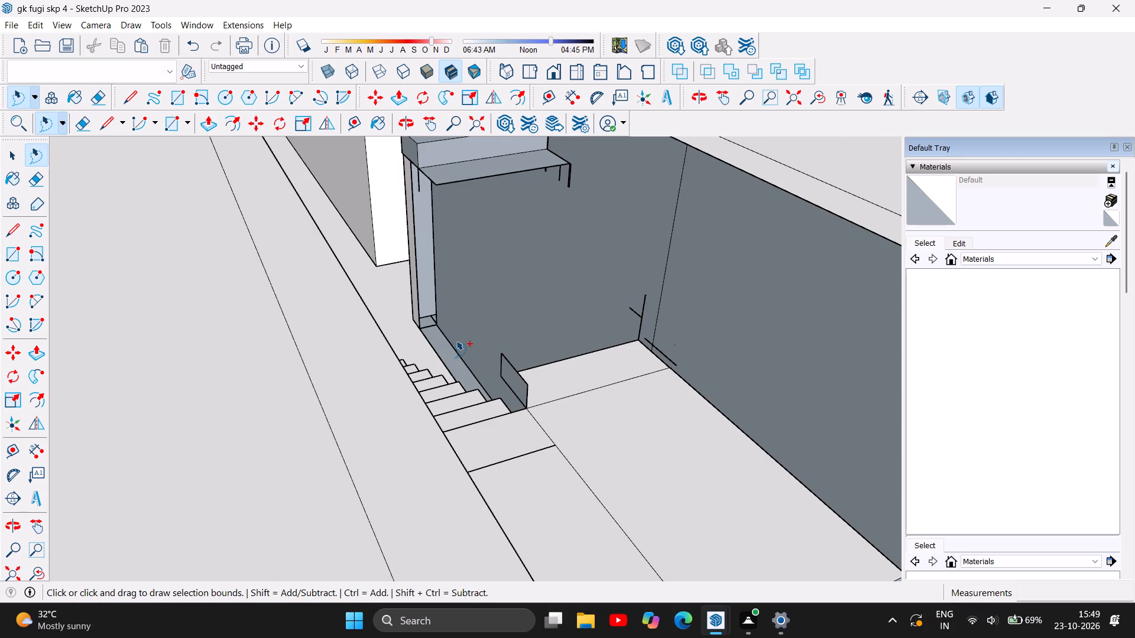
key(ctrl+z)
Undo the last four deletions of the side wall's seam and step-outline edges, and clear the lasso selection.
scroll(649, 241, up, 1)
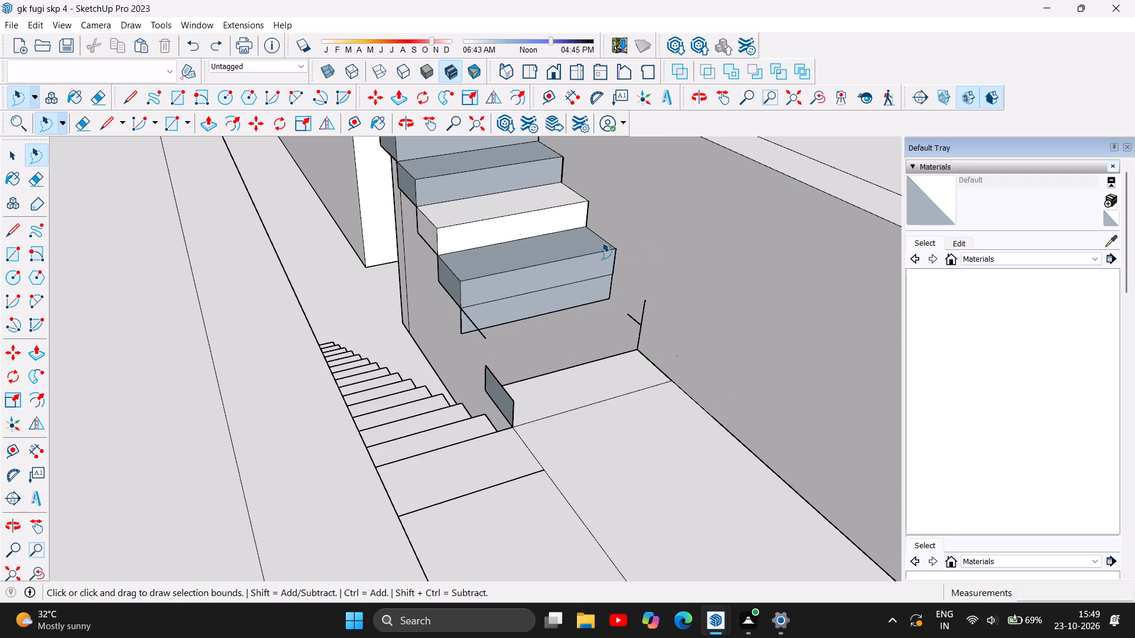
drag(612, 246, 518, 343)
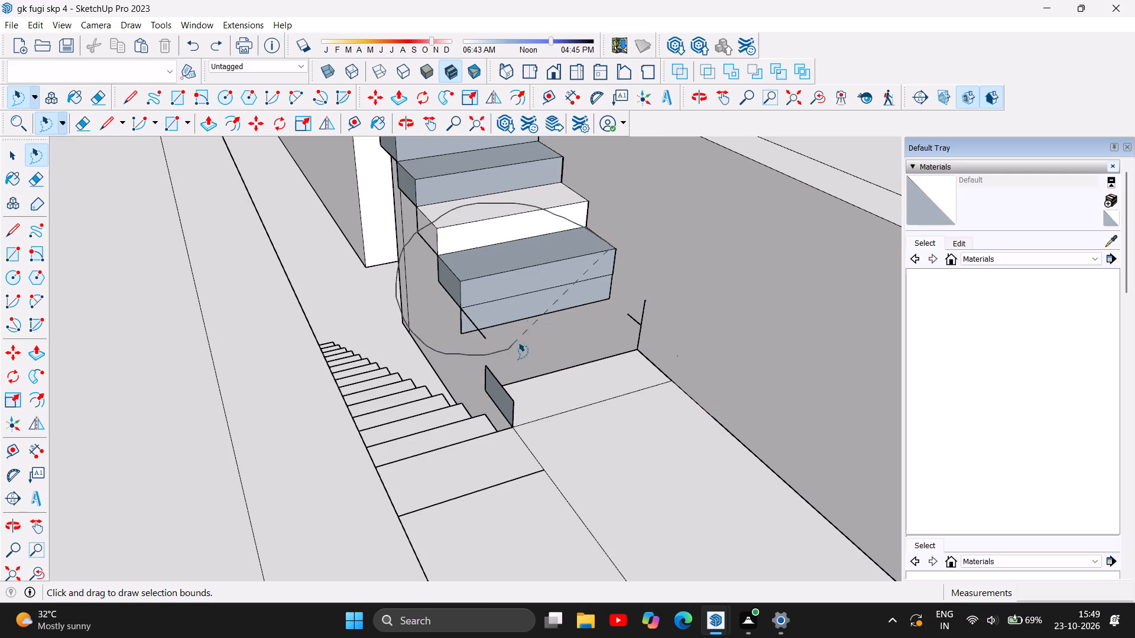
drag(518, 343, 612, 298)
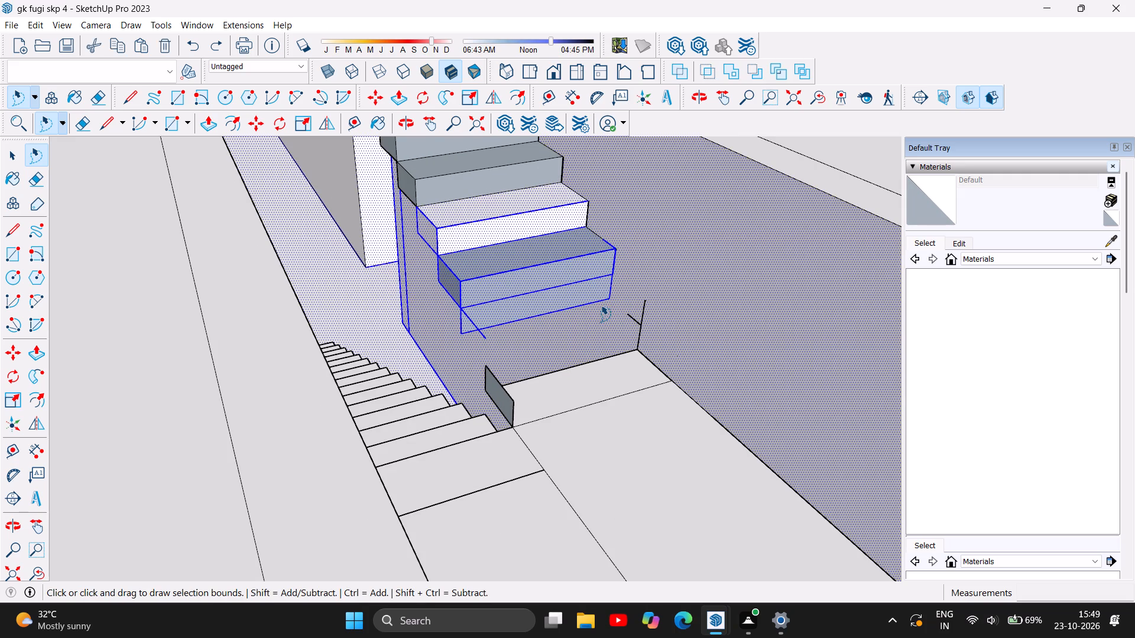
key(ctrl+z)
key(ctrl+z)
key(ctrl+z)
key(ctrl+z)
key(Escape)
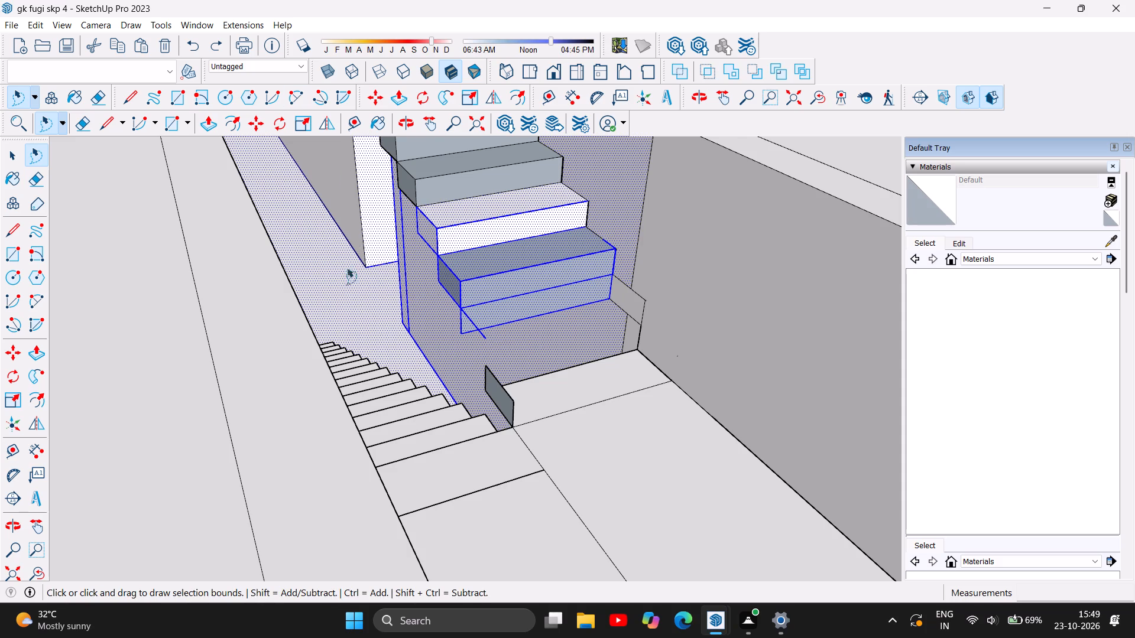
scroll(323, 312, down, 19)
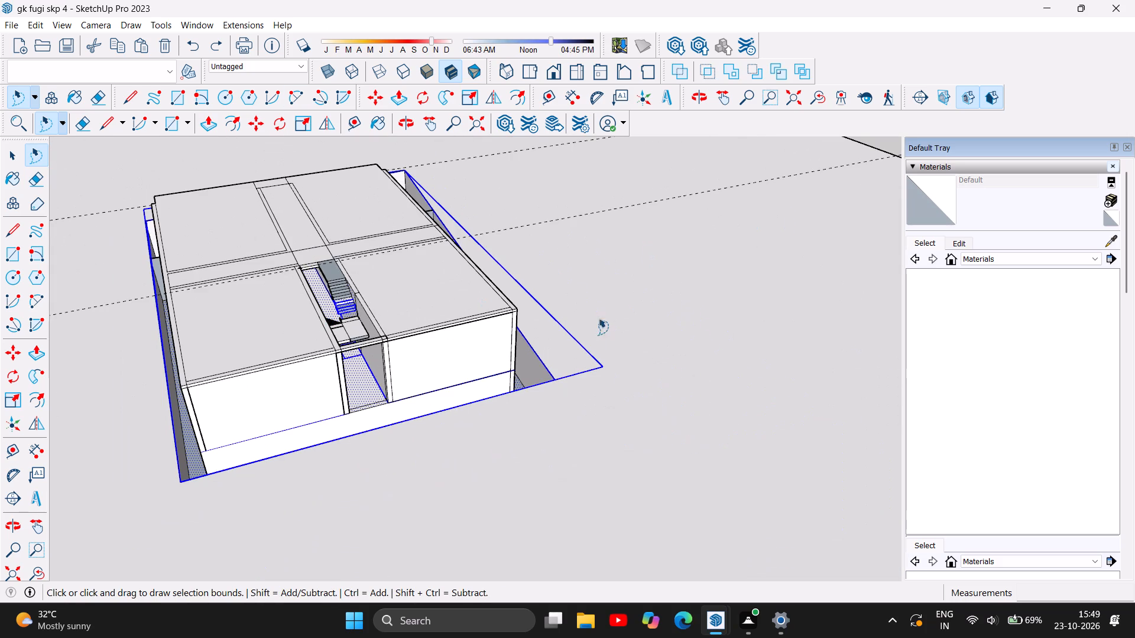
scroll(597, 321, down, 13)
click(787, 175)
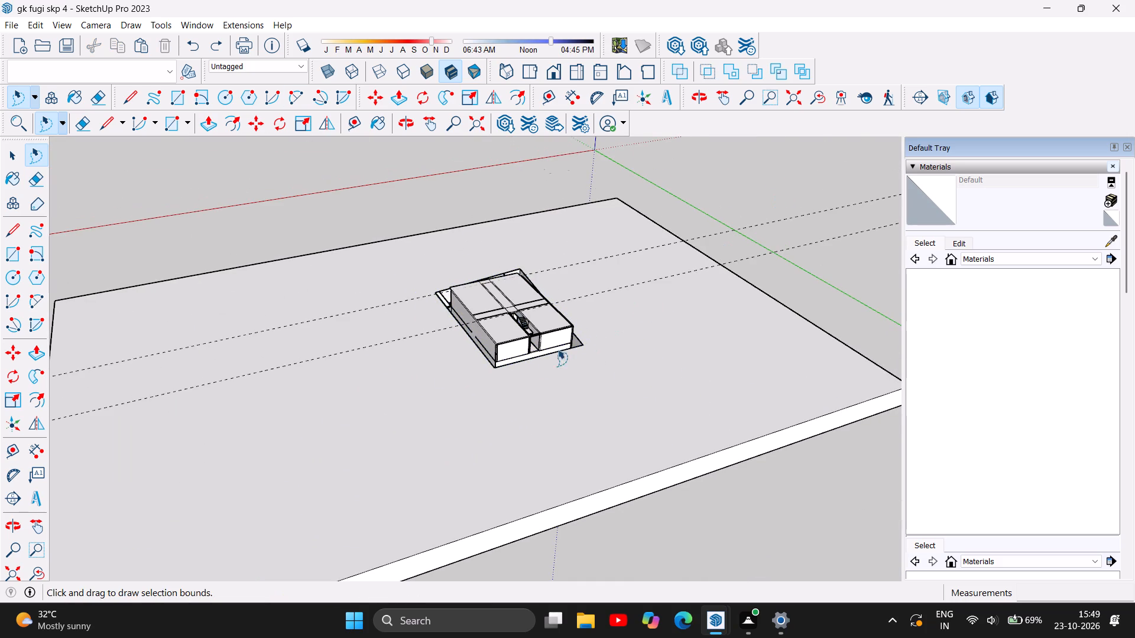
Delete the short edge crossing the top of the side wall beside the upper flight.
scroll(516, 323, up, 7)
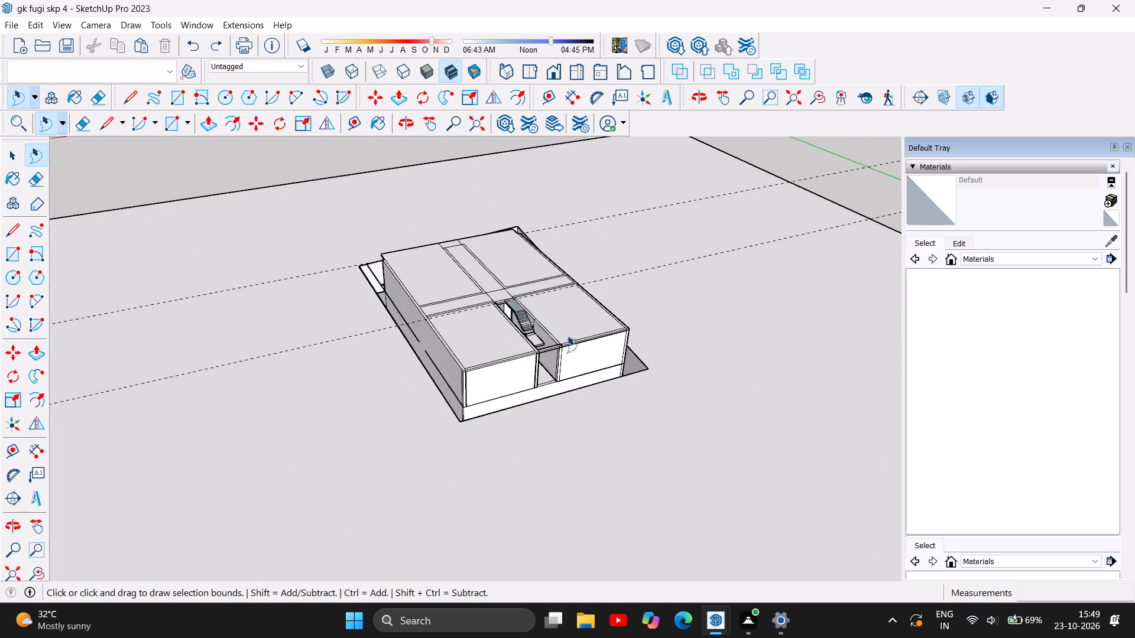
scroll(567, 336, up, 11)
scroll(477, 340, up, 8)
scroll(532, 334, up, 4)
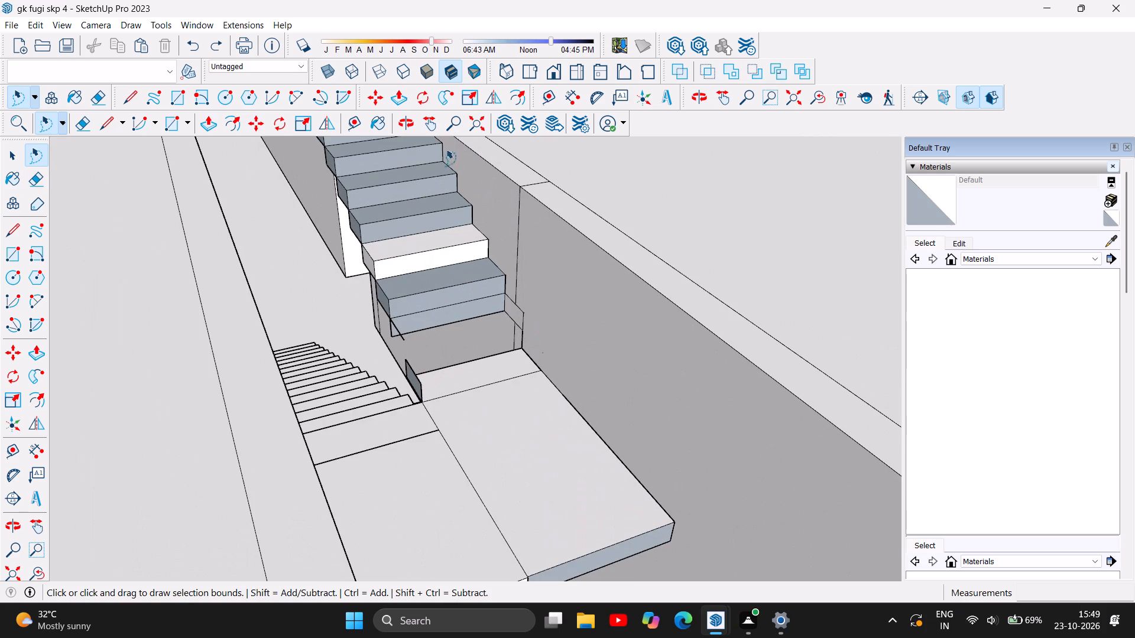
click(17, 160)
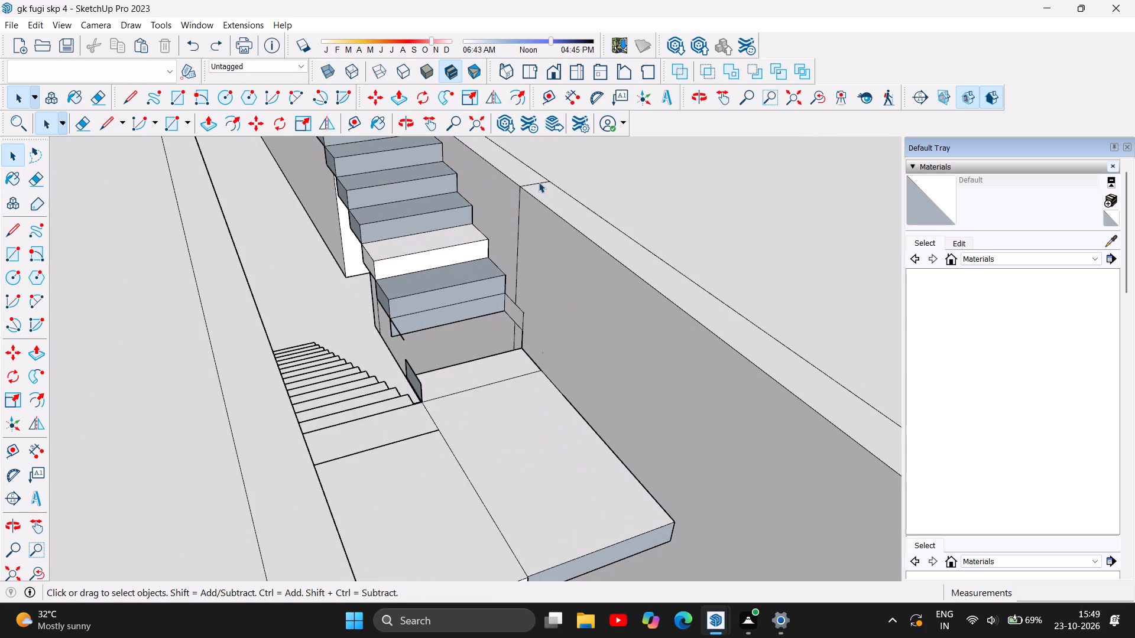
click(539, 182)
key(Delete)
Delete the front edge of the upper flight's lowest remaining tread, the exposed faces beneath and behind it, and the leftover cross edge.
click(435, 291)
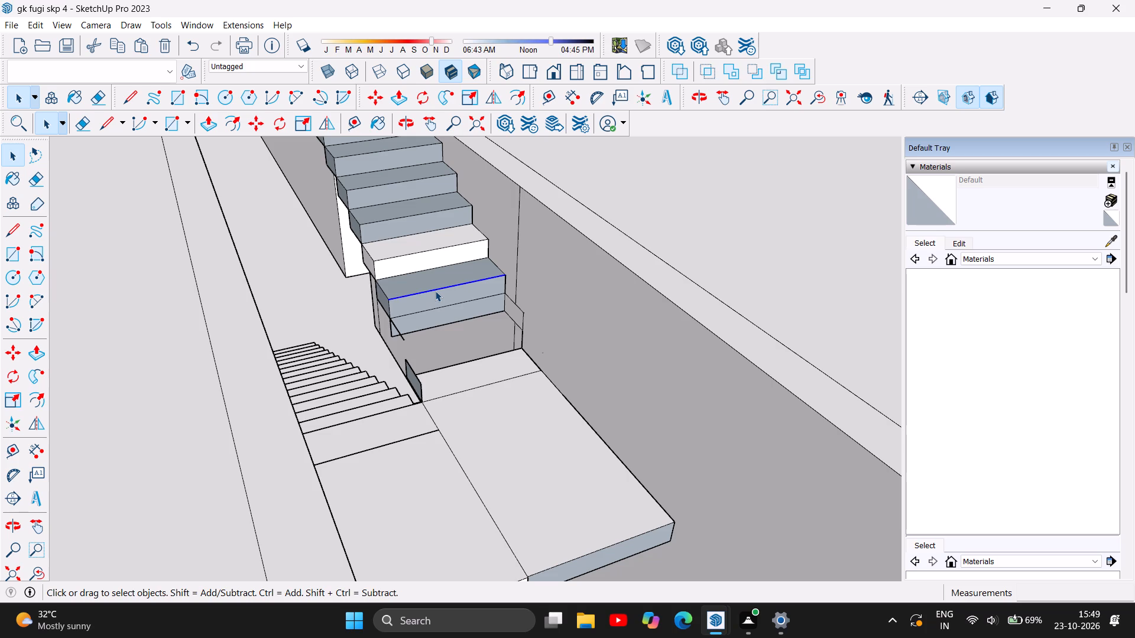
key(Delete)
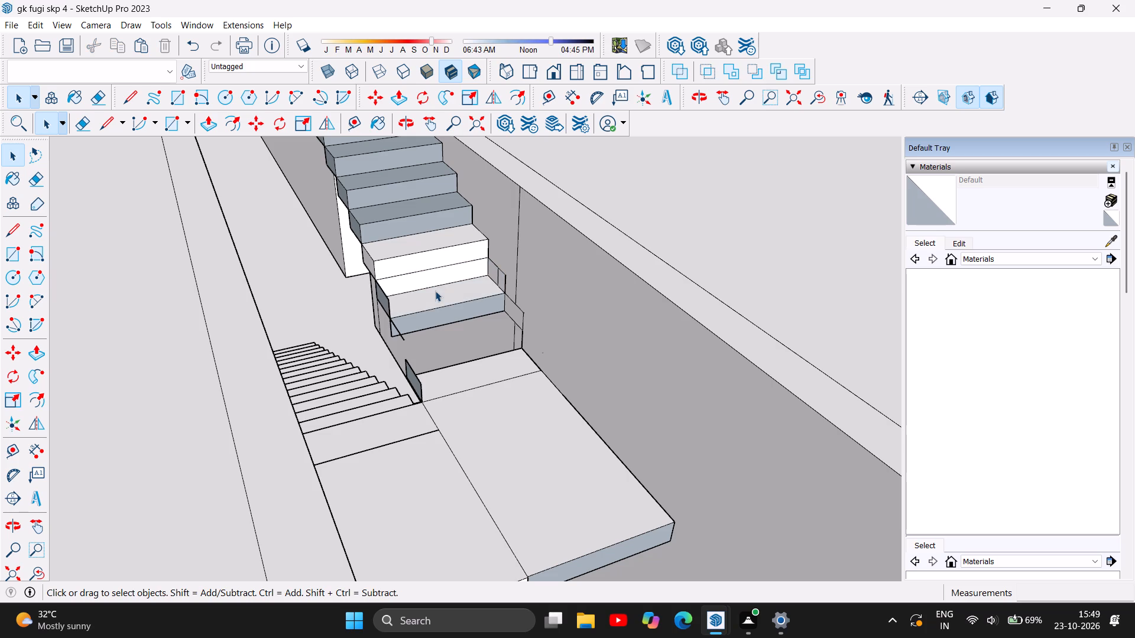
click(430, 294)
key(Delete)
click(426, 290)
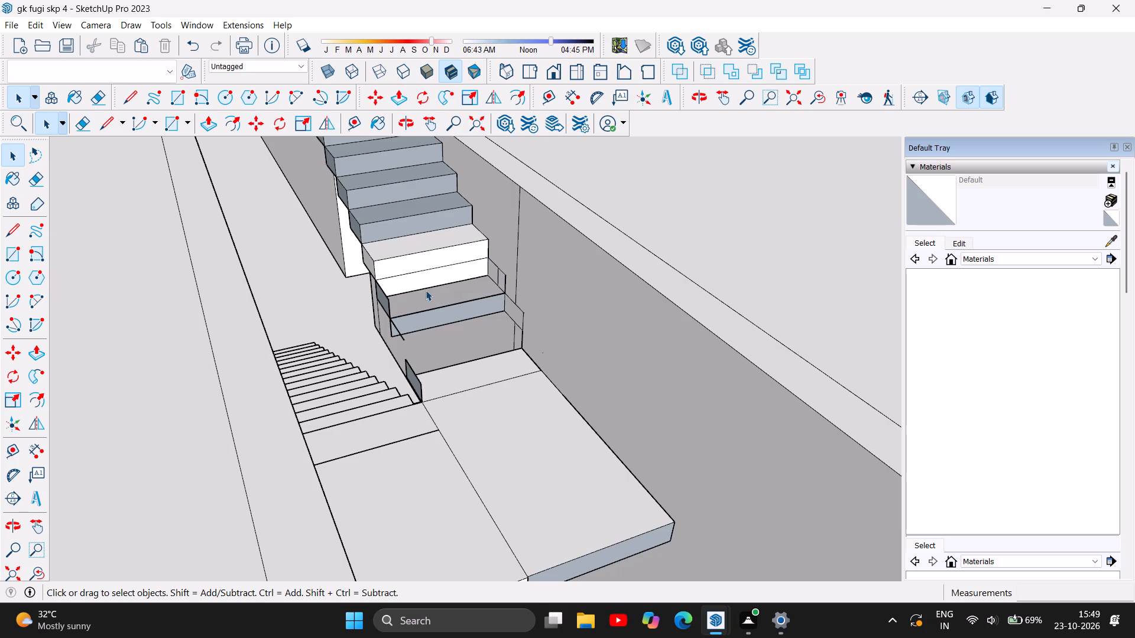
key(Delete)
click(416, 270)
key(Delete)
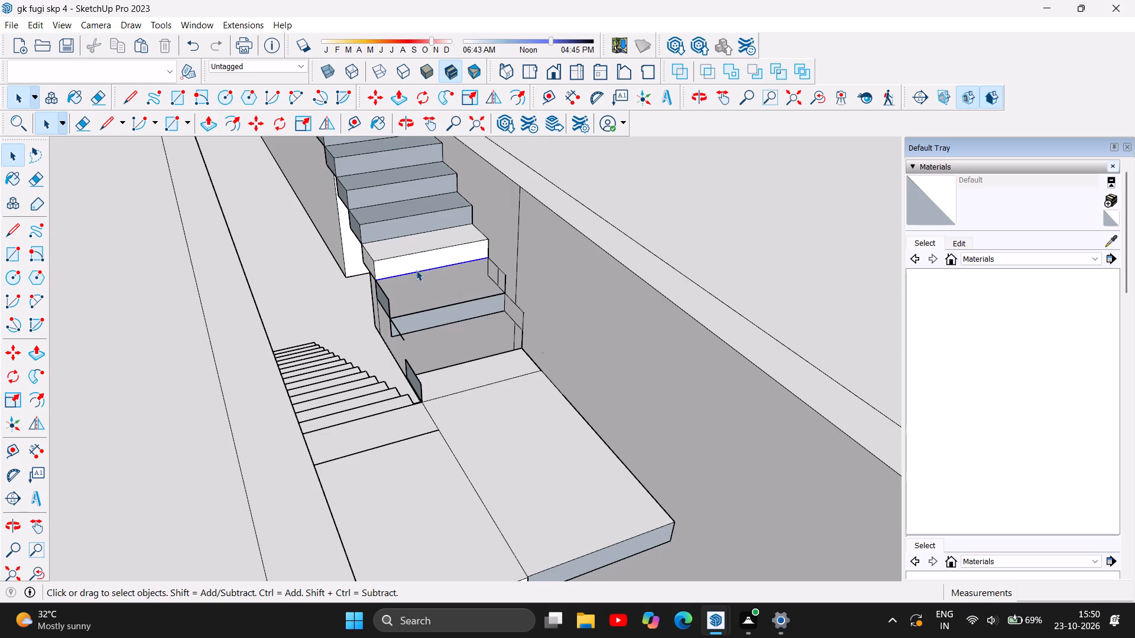
Delete the next step's riser and tread above it, including the exposed face behind and the leftover cross edges.
click(399, 252)
key(Delete)
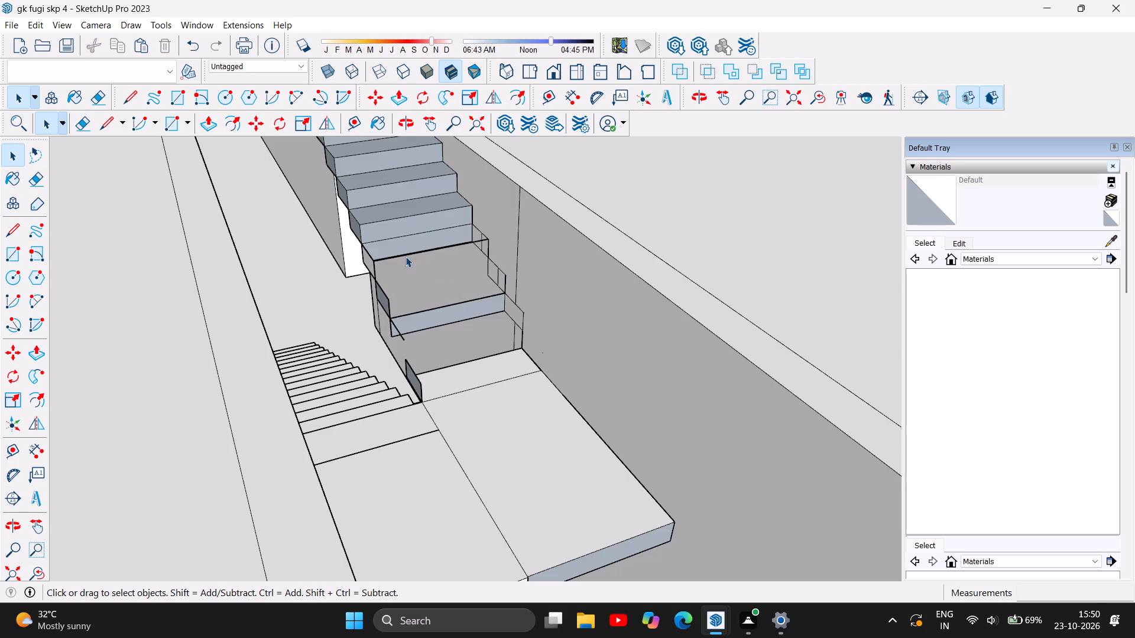
click(402, 255)
key(Delete)
click(405, 240)
key(Delete)
click(411, 253)
key(Delete)
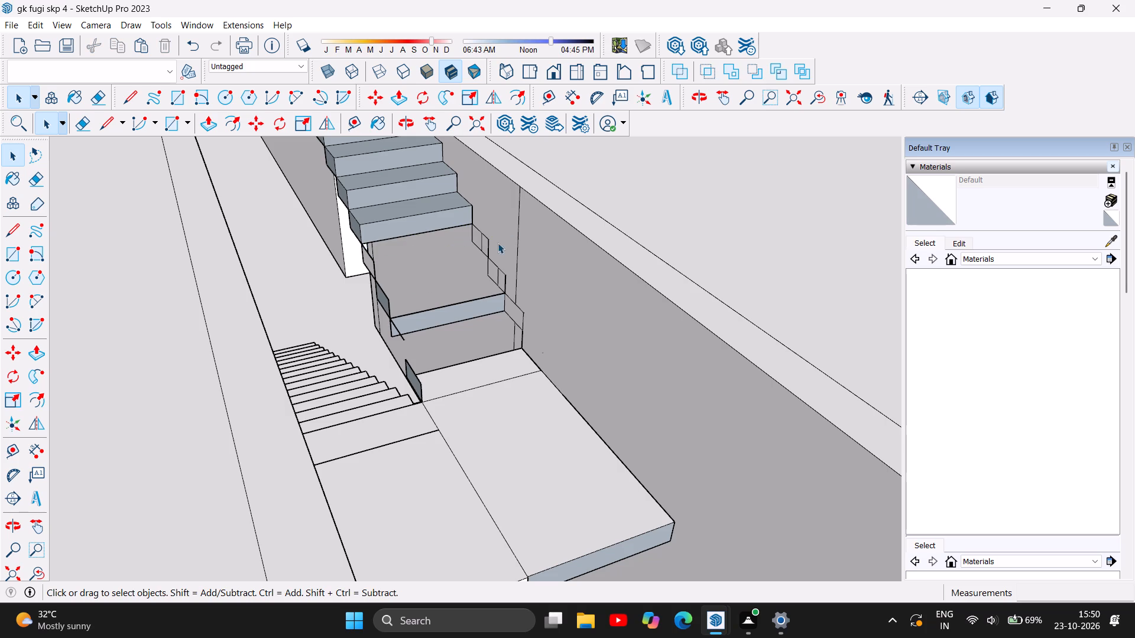
Delete the step-outline edges and the vertical seam on the side wall beside the upper flight's detached lowest riser.
scroll(513, 344, up, 6)
click(511, 327)
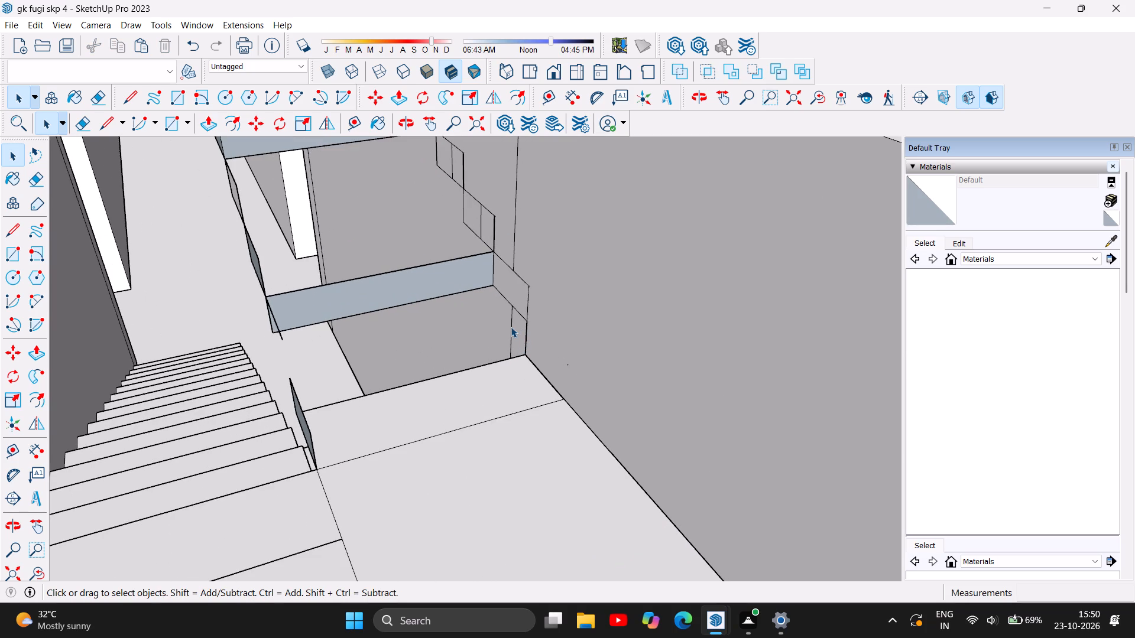
key(Delete)
click(526, 333)
key(Delete)
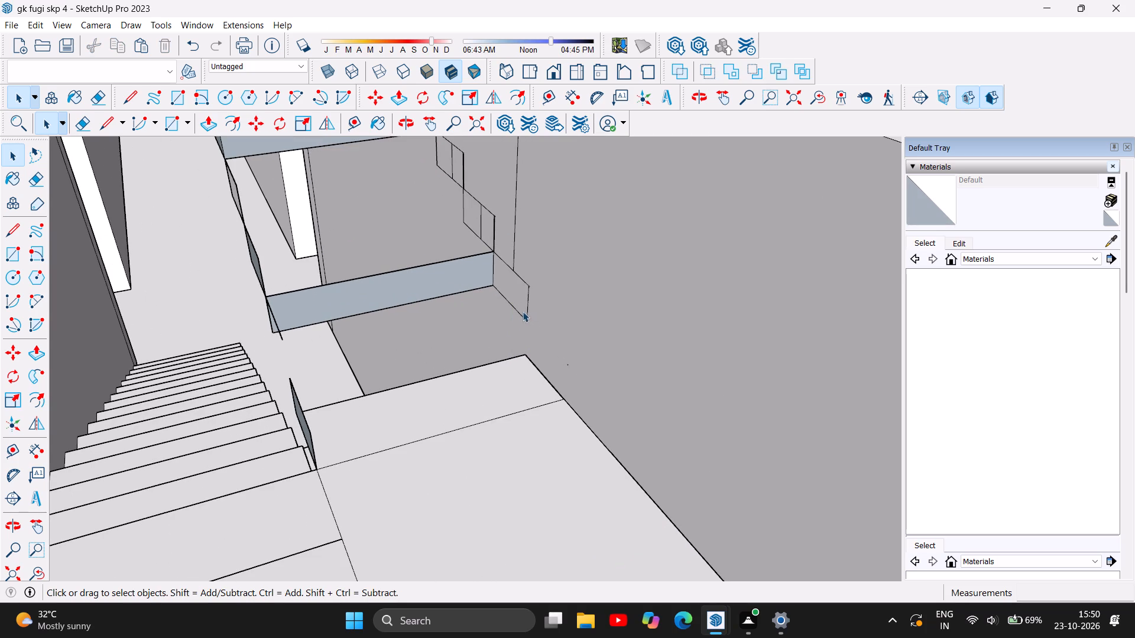
click(520, 313)
key(Delete)
click(528, 304)
key(Delete)
click(523, 281)
key(Delete)
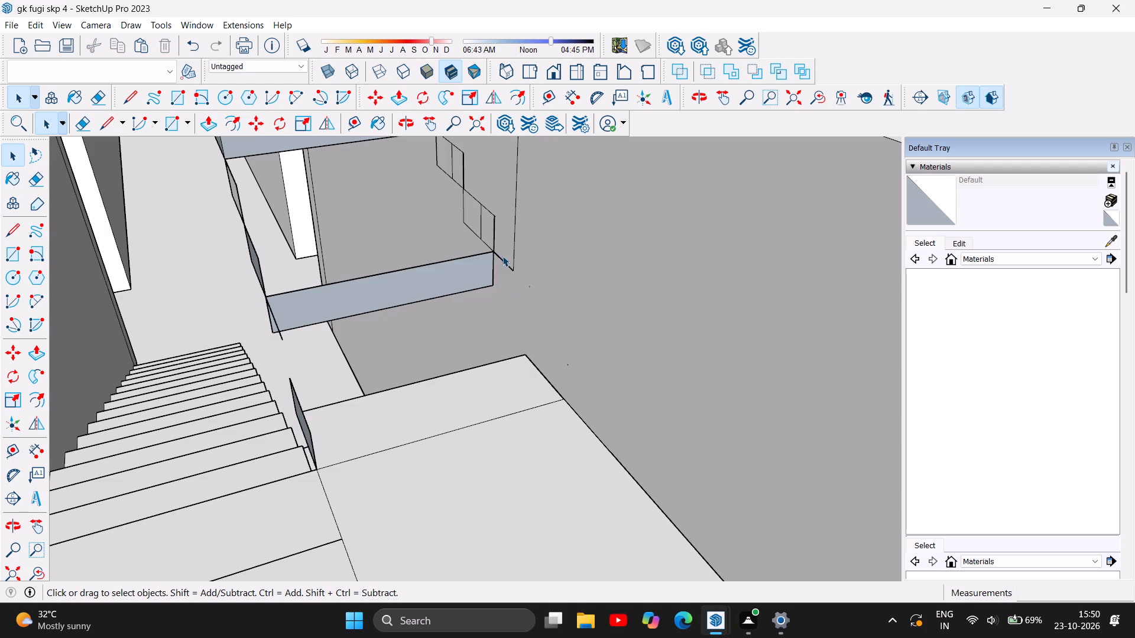
click(502, 259)
key(Delete)
click(515, 244)
key(Delete)
Delete the detached riser above the mid landing, including its side, top and bottom edges.
click(493, 261)
key(Delete)
click(484, 255)
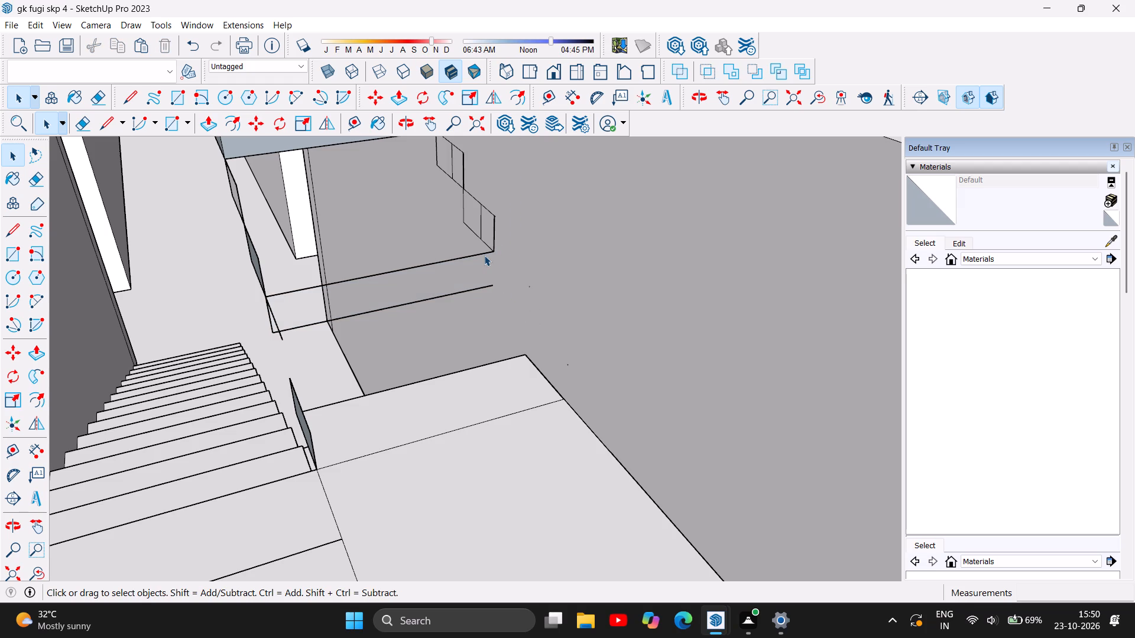
key(Delete)
click(469, 291)
key(Delete)
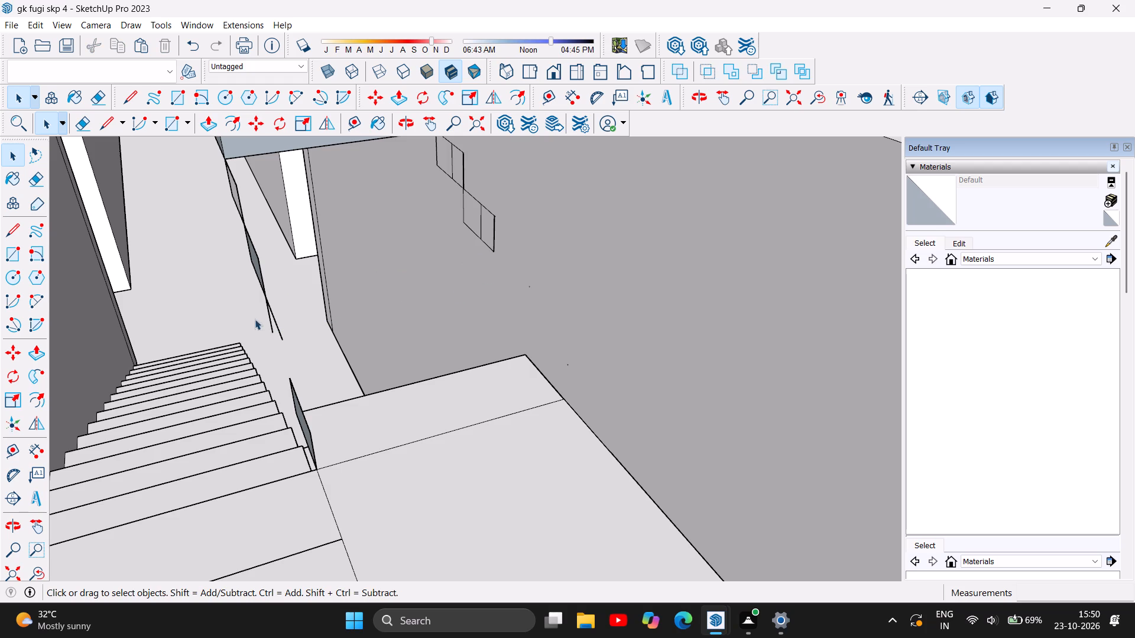
Delete the stray edges and the lower sliver face left on the open side of the removed steps.
click(277, 319)
key(Delete)
click(270, 321)
key(Delete)
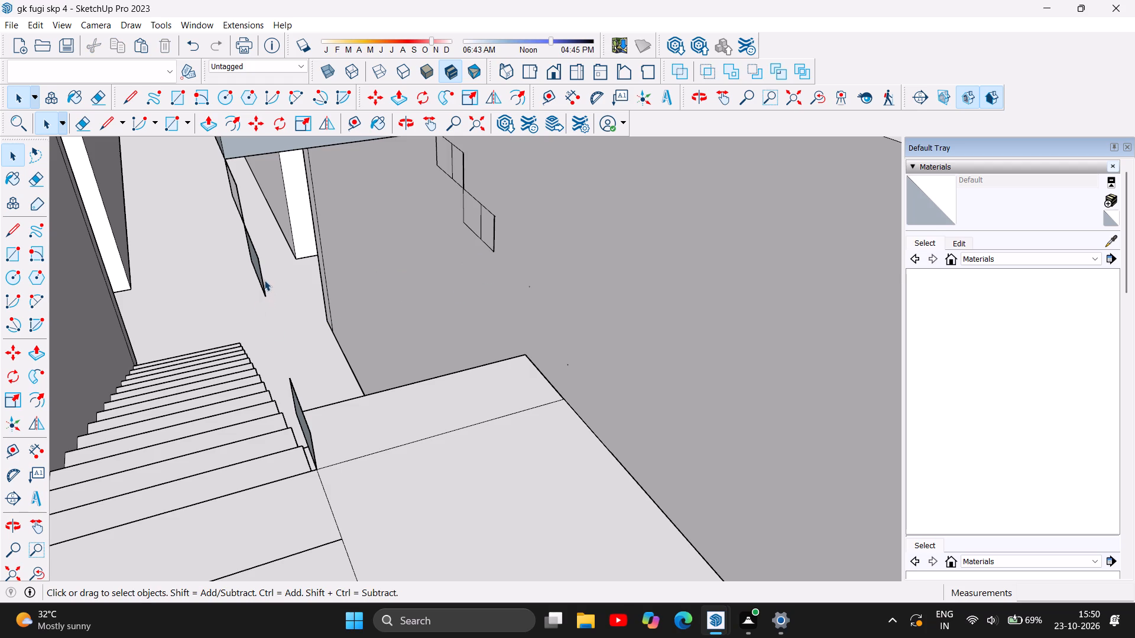
click(263, 278)
key(Delete)
click(255, 271)
key(Delete)
Delete the upper sliver face and its remaining outline edges on the open side of the removed steps.
click(247, 236)
key(Delete)
click(244, 219)
key(Delete)
click(229, 187)
key(Delete)
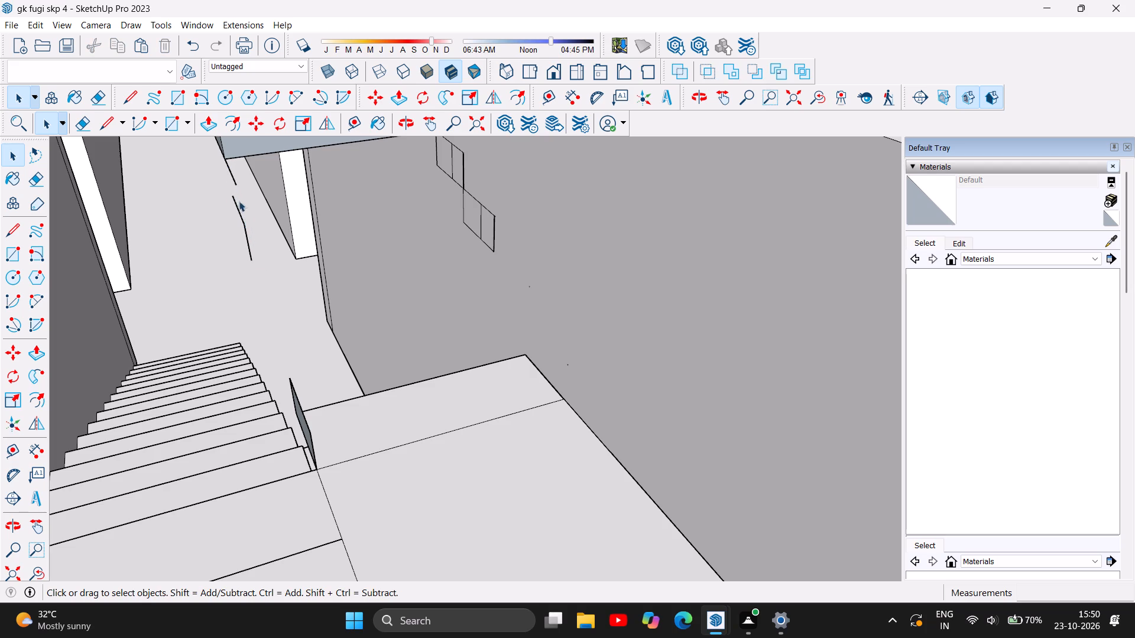
click(239, 214)
key(Delete)
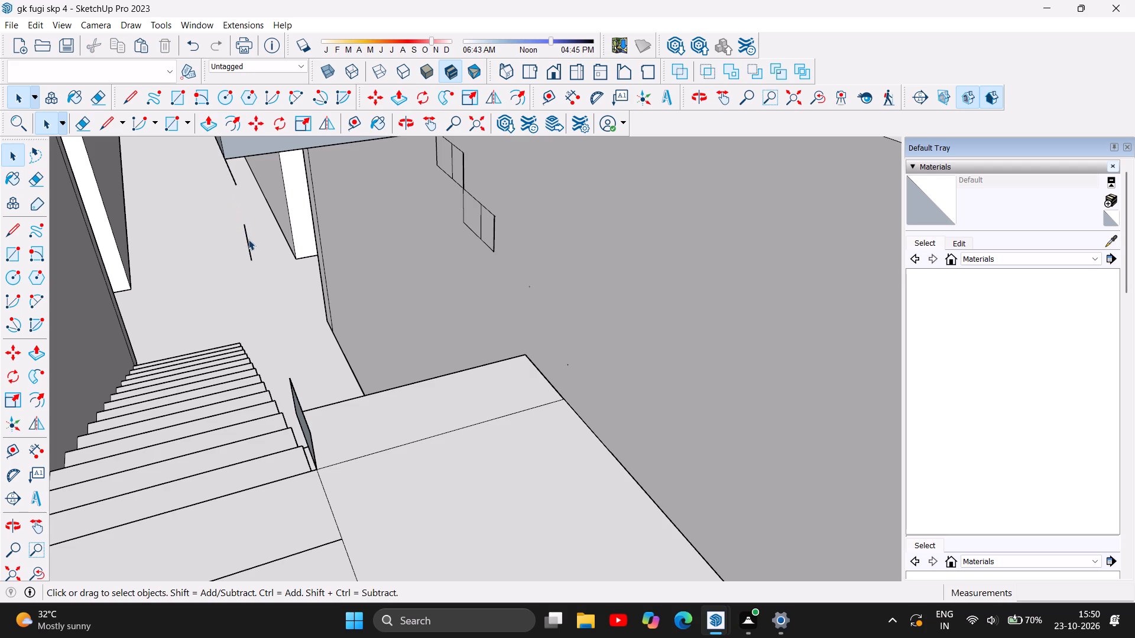
click(249, 245)
key(Delete)
Delete the lower leftover step outline on the side wall, including its dividing line and all border edges.
click(478, 238)
key(Delete)
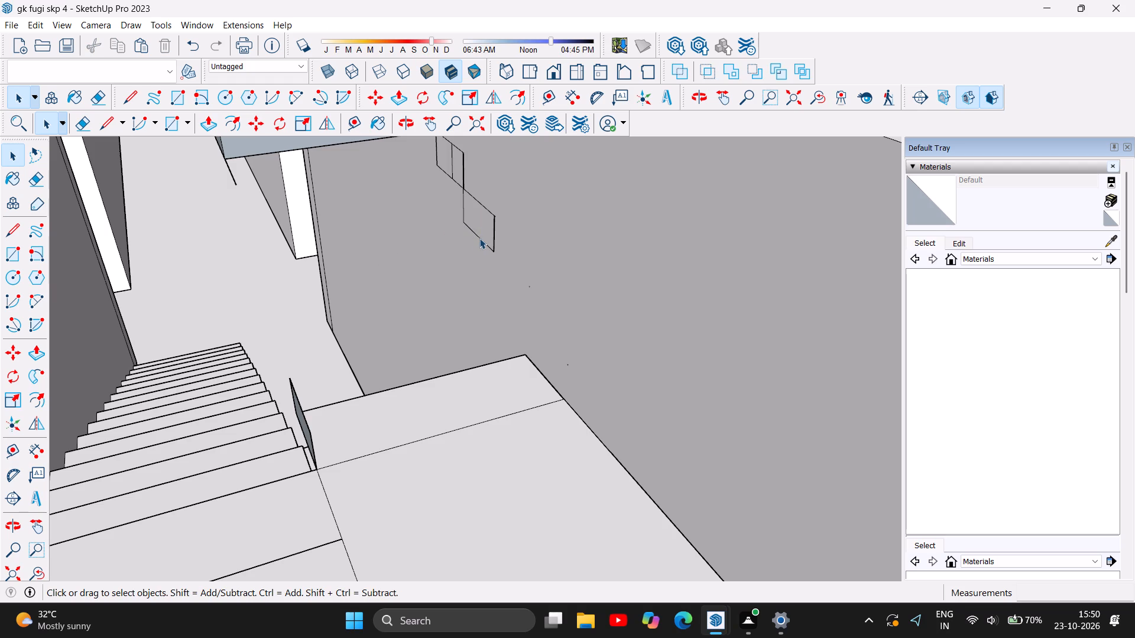
click(494, 237)
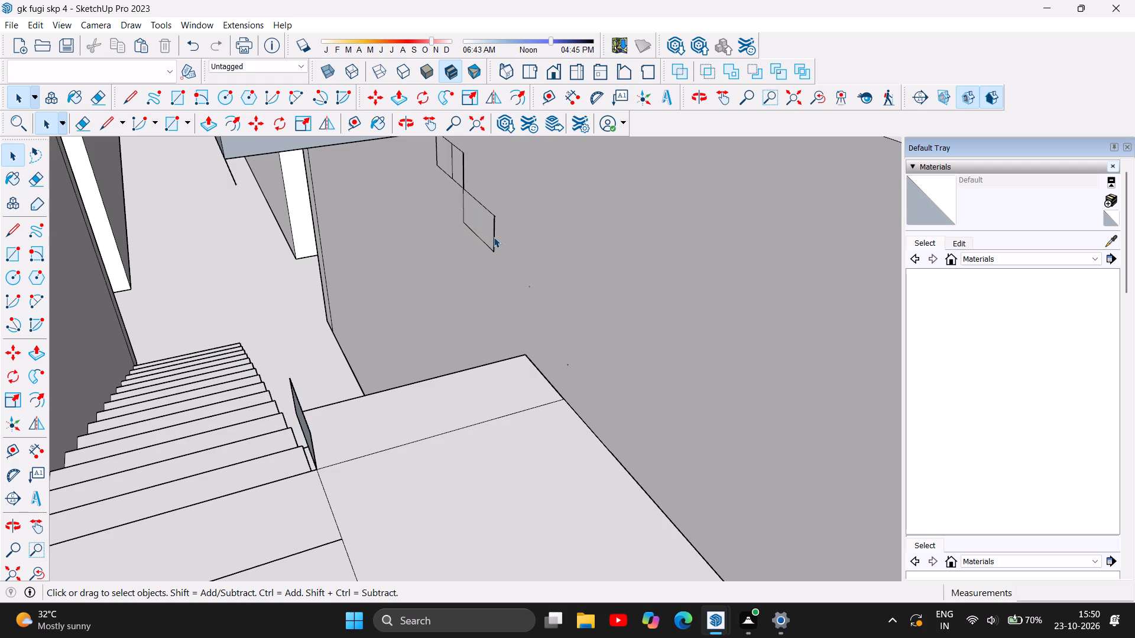
key(Delete)
click(494, 239)
key(Delete)
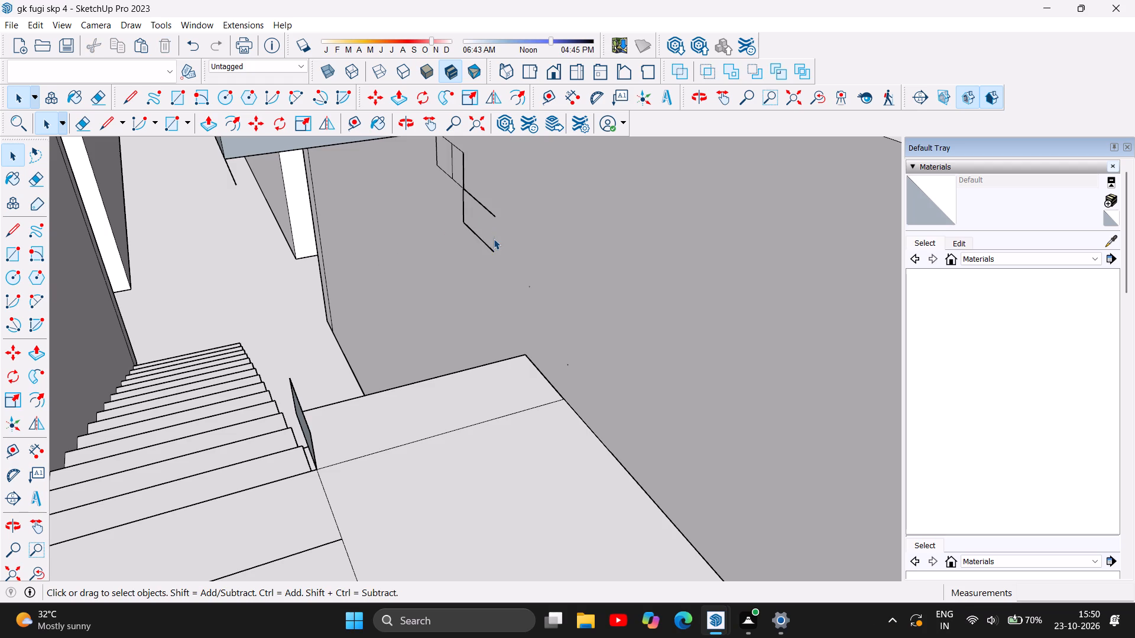
click(479, 239)
key(Delete)
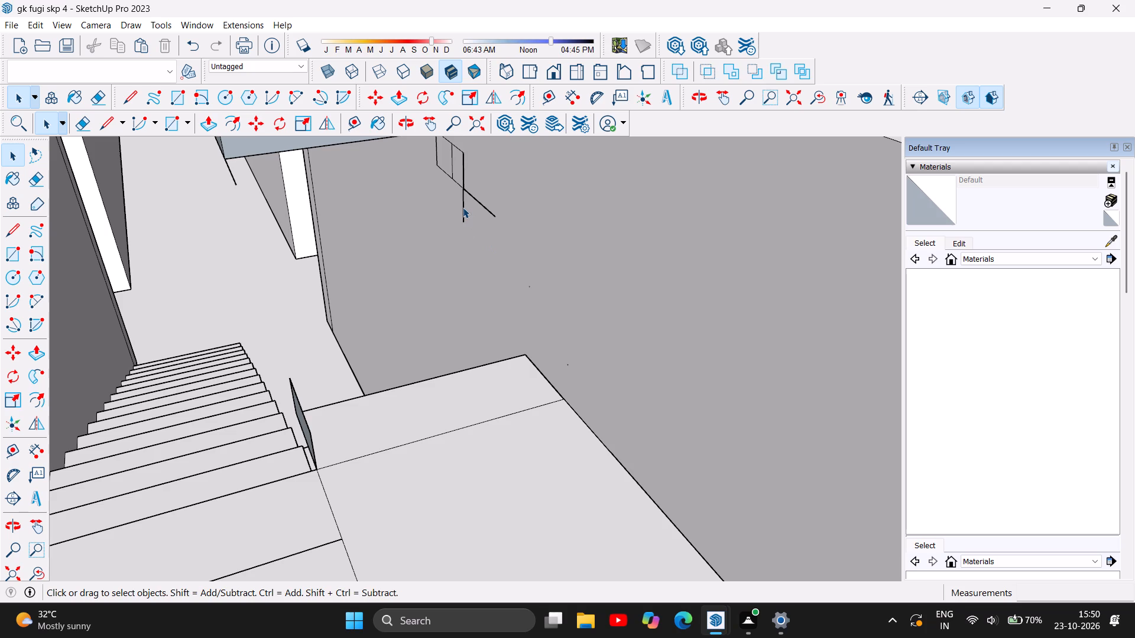
click(463, 207)
key(Delete)
click(476, 200)
key(Delete)
Delete the last step outline left on the side wall just below the remaining upper flight.
click(463, 164)
key(Delete)
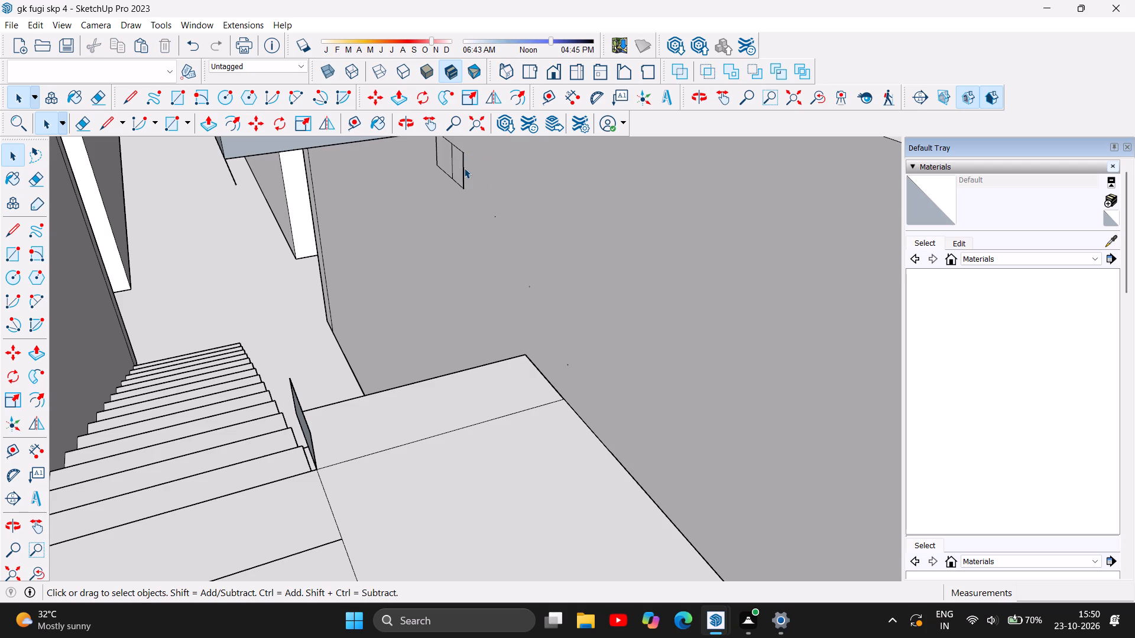
click(464, 168)
key(Delete)
click(463, 167)
key(Delete)
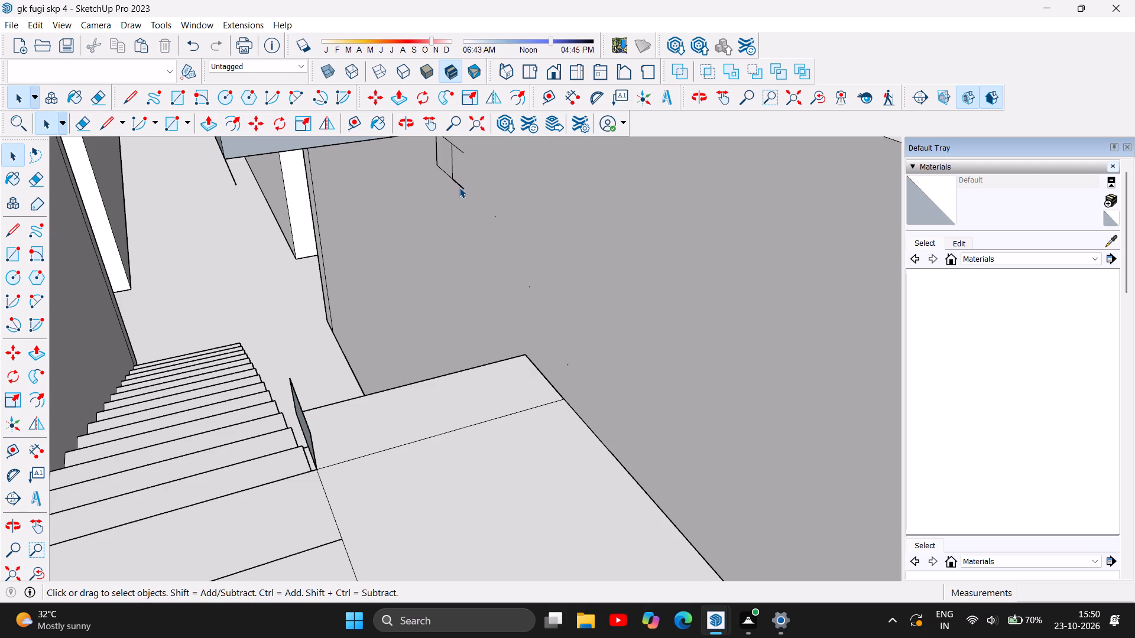
click(462, 186)
key(Delete)
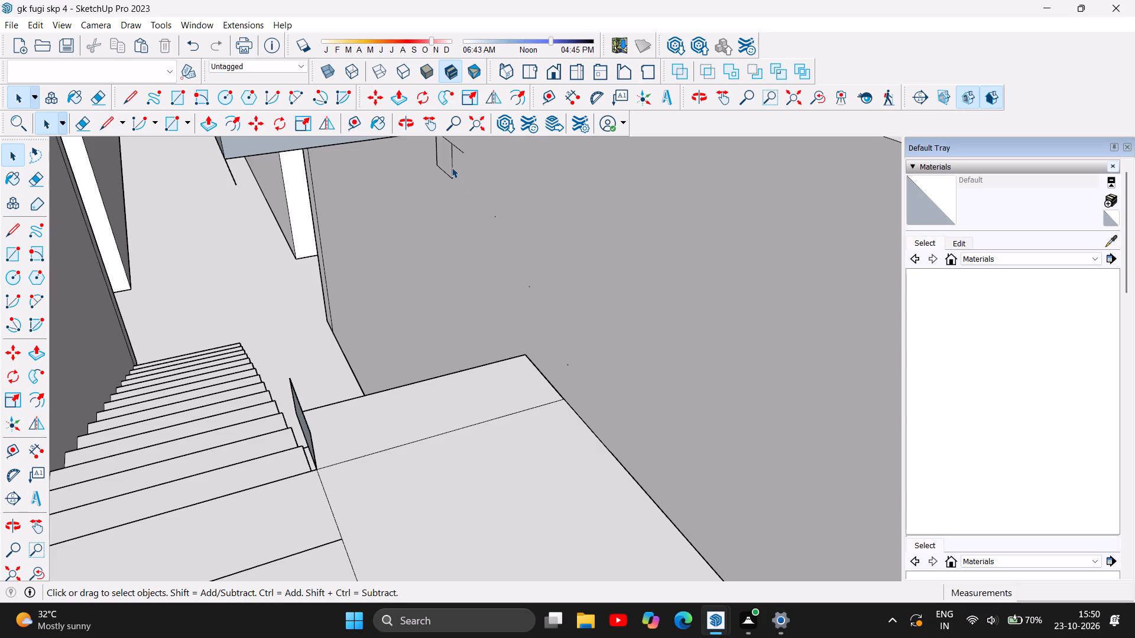
click(452, 167)
key(Delete)
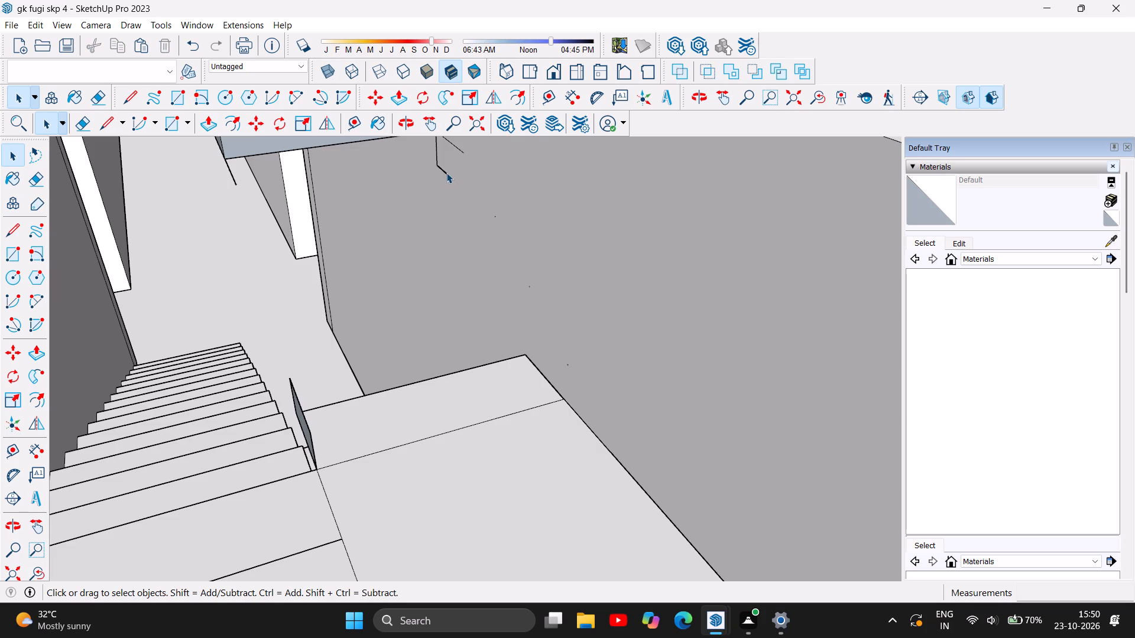
click(446, 172)
key(Delete)
click(436, 150)
key(Delete)
click(449, 142)
key(Delete)
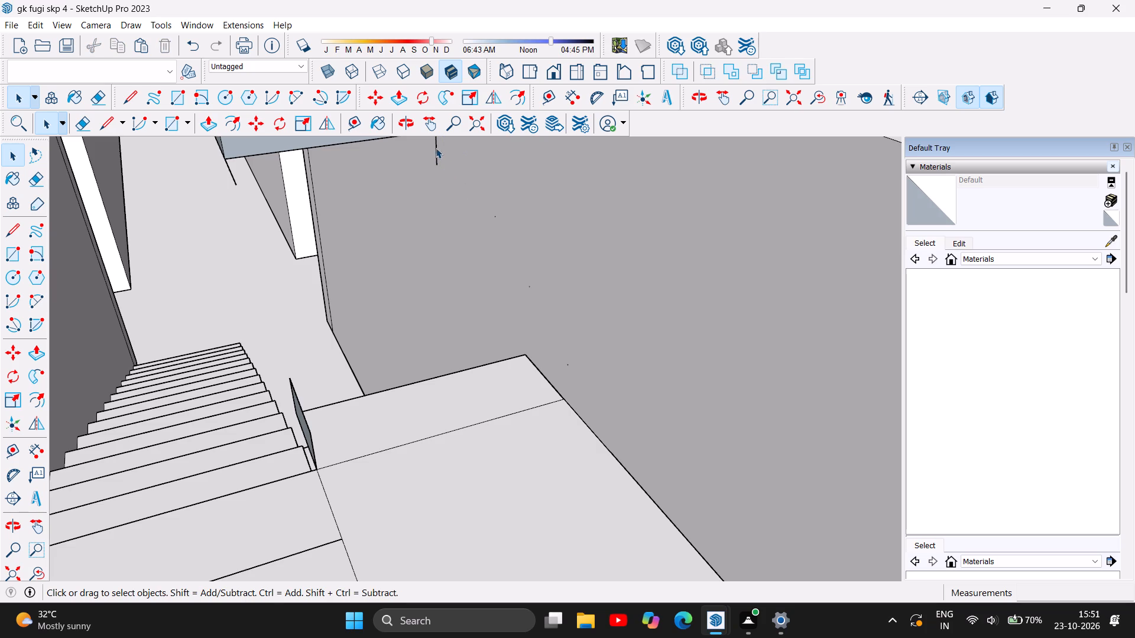
click(437, 148)
key(Delete)
Delete the treads, risers and exposed faces behind them of the upper flight's two lowest remaining steps.
scroll(436, 289, down, 5)
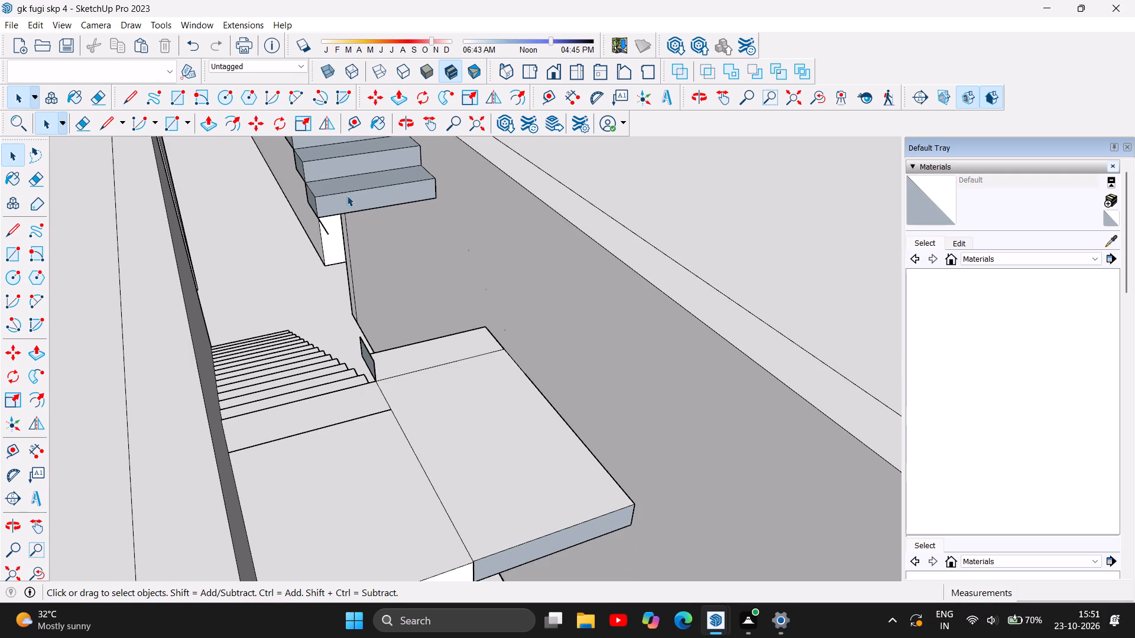
click(359, 191)
key(Delete)
click(365, 204)
key(Delete)
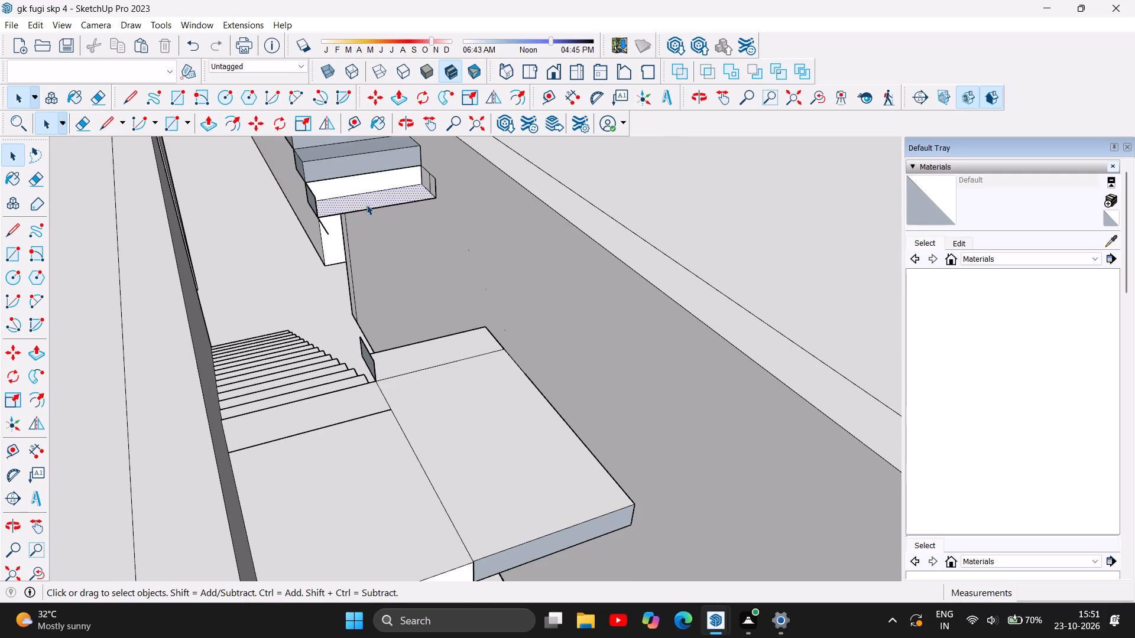
click(371, 185)
key(Delete)
click(365, 164)
key(Delete)
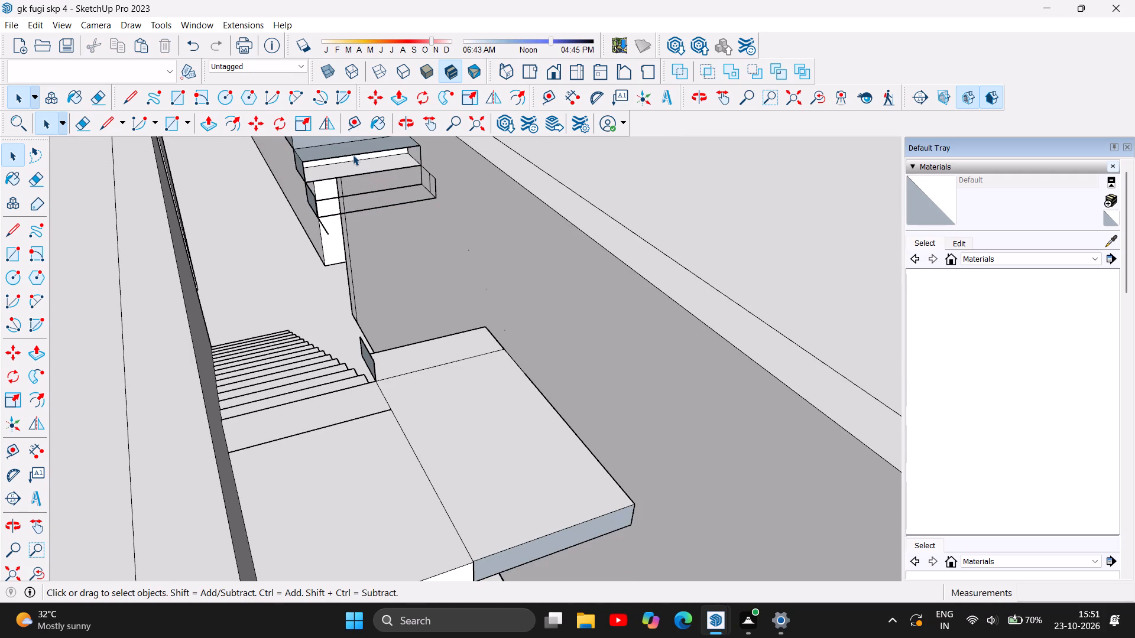
click(353, 155)
key(Delete)
click(349, 150)
key(Delete)
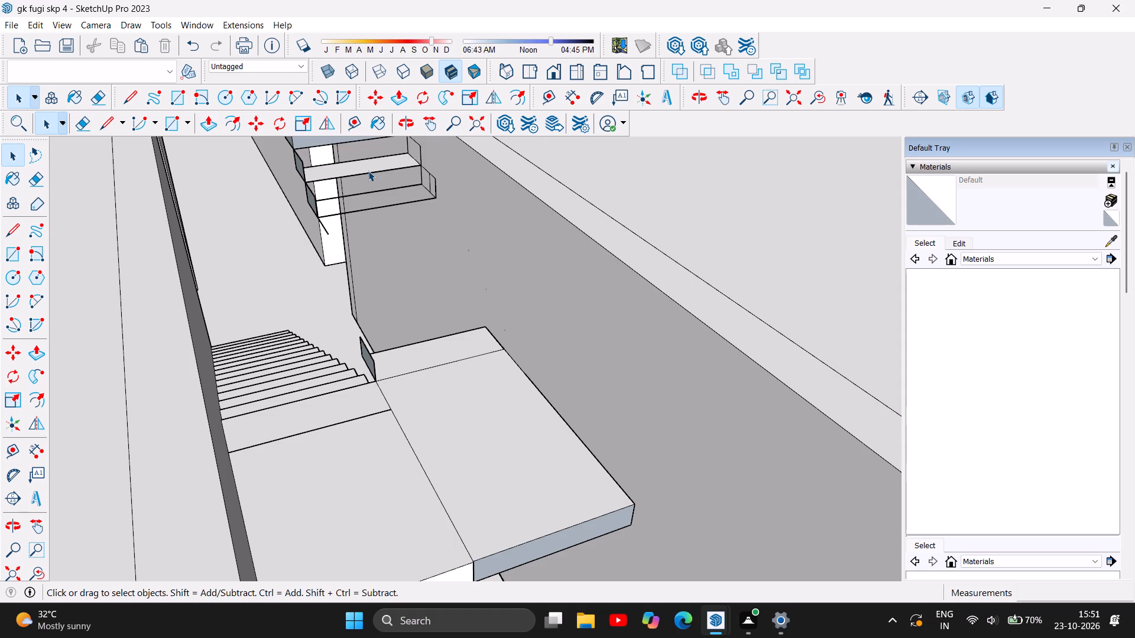
Delete the remaining underside face of those two steps and their leftover cross edges.
click(368, 171)
key(Delete)
click(368, 171)
click(368, 173)
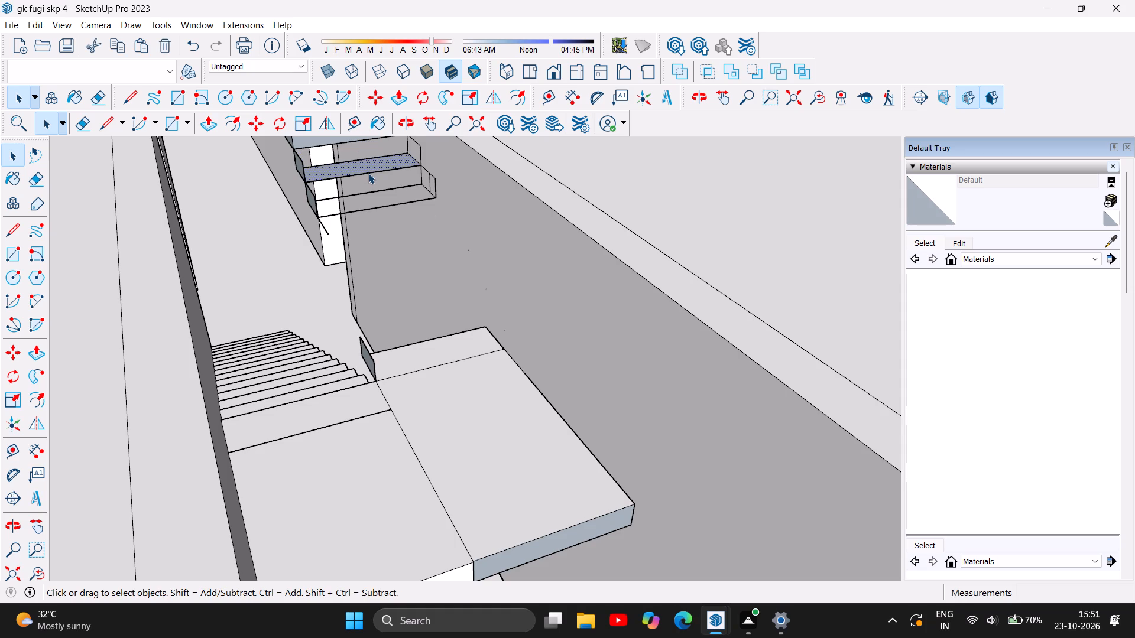
key(Delete)
click(347, 161)
key(Delete)
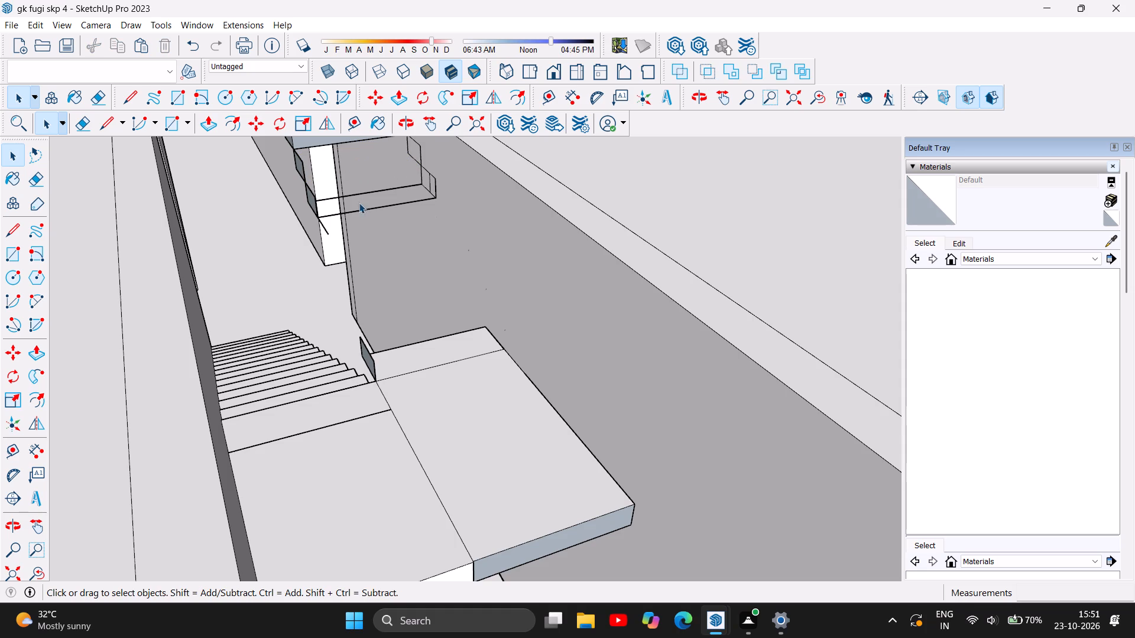
click(360, 194)
key(Delete)
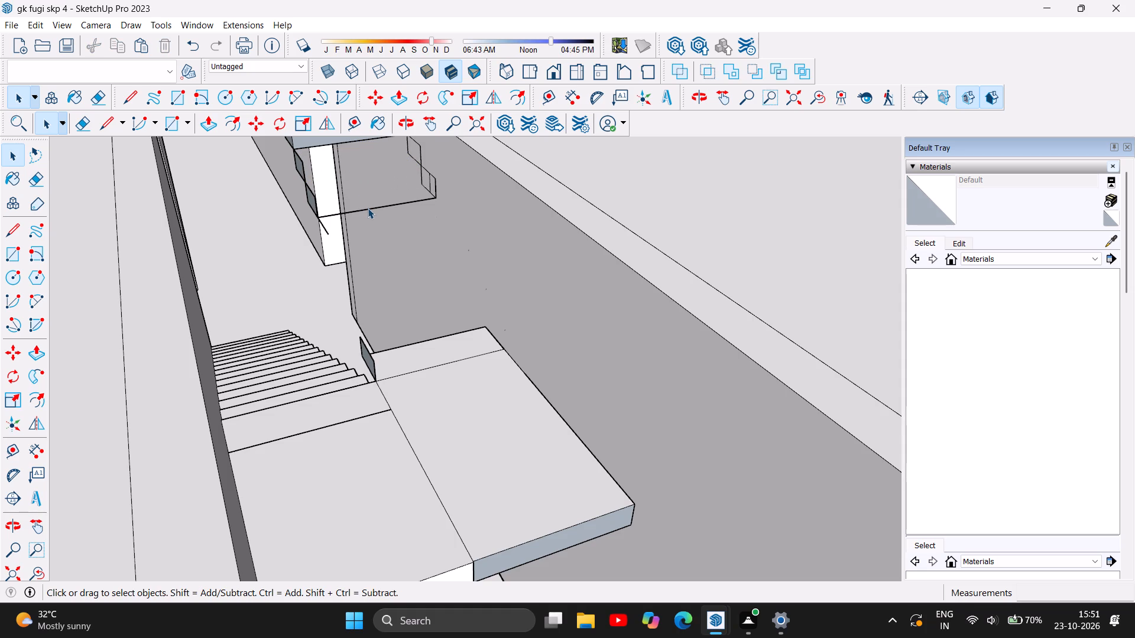
click(368, 208)
key(Delete)
Delete the leftover cross edge and the lowest step outline on the side wall below the upper flight.
click(426, 187)
key(Delete)
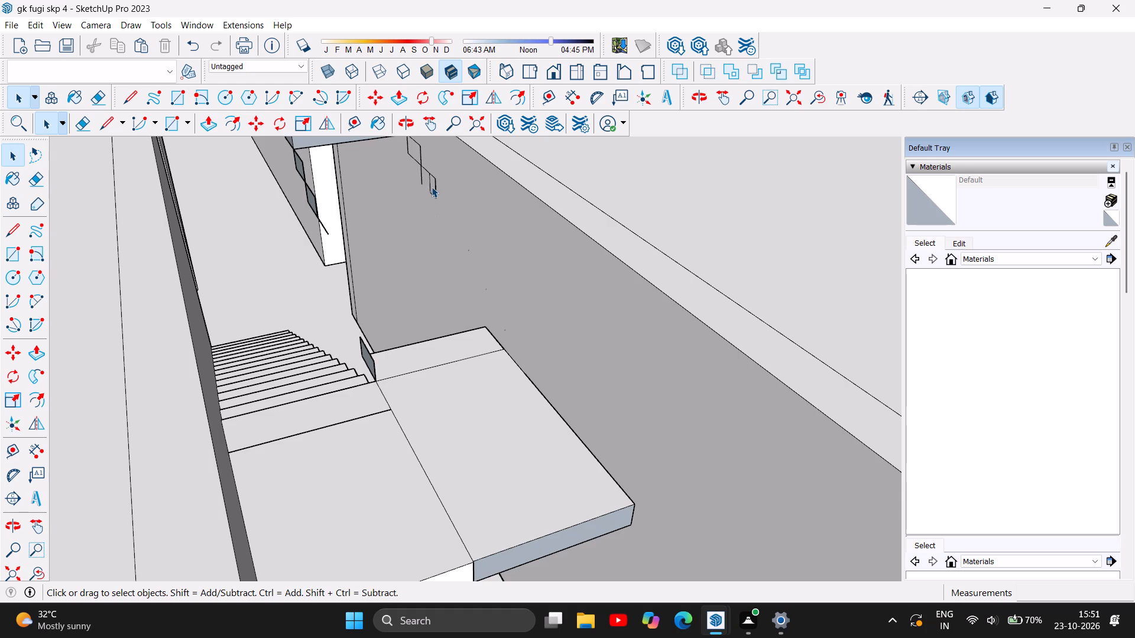
click(434, 187)
key(Delete)
click(430, 185)
key(Delete)
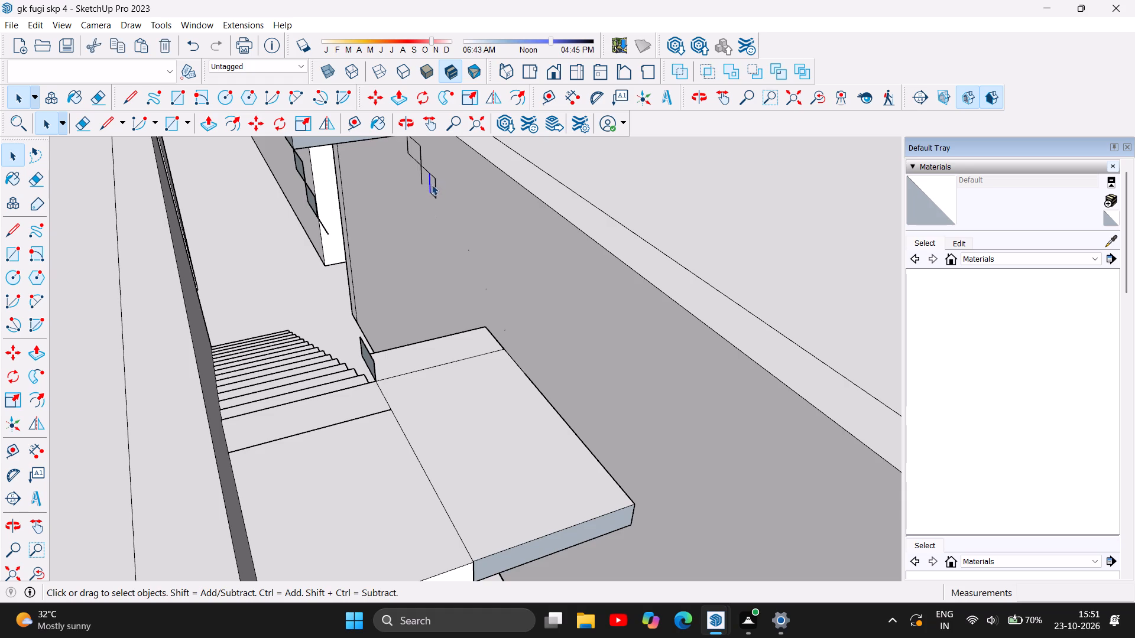
click(433, 187)
key(Delete)
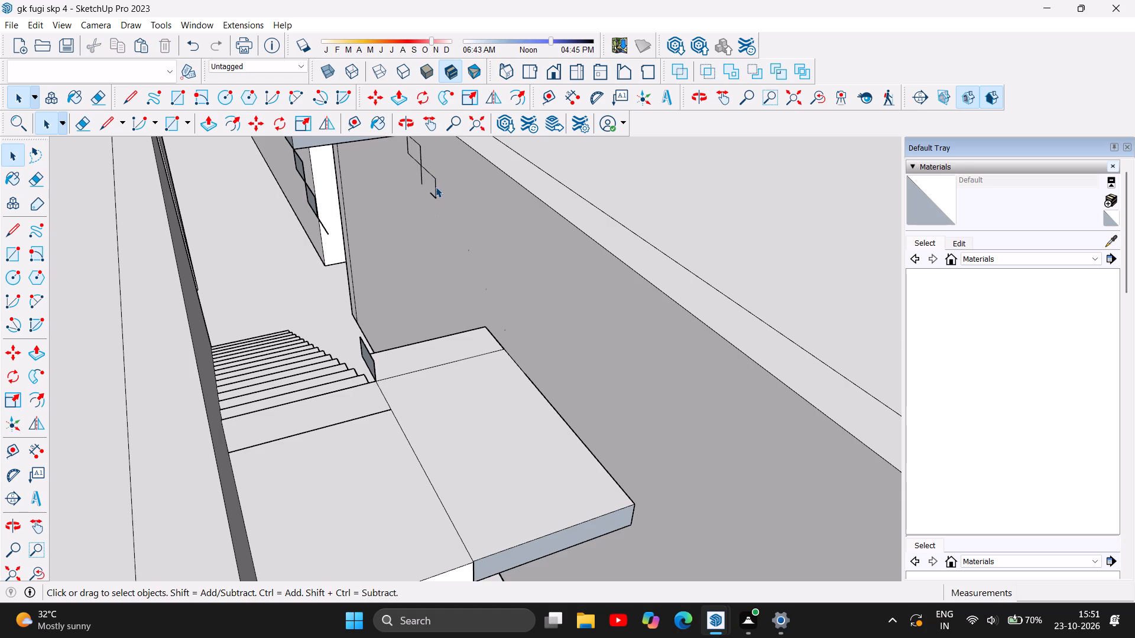
double_click(436, 187)
click(434, 188)
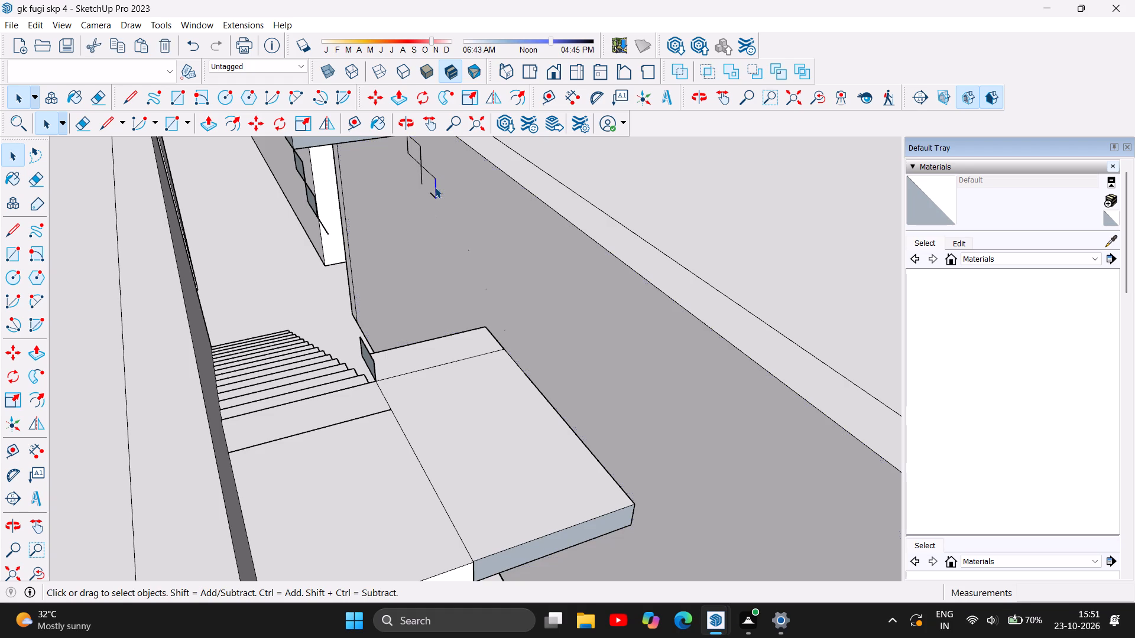
key(Delete)
click(436, 191)
key(Delete)
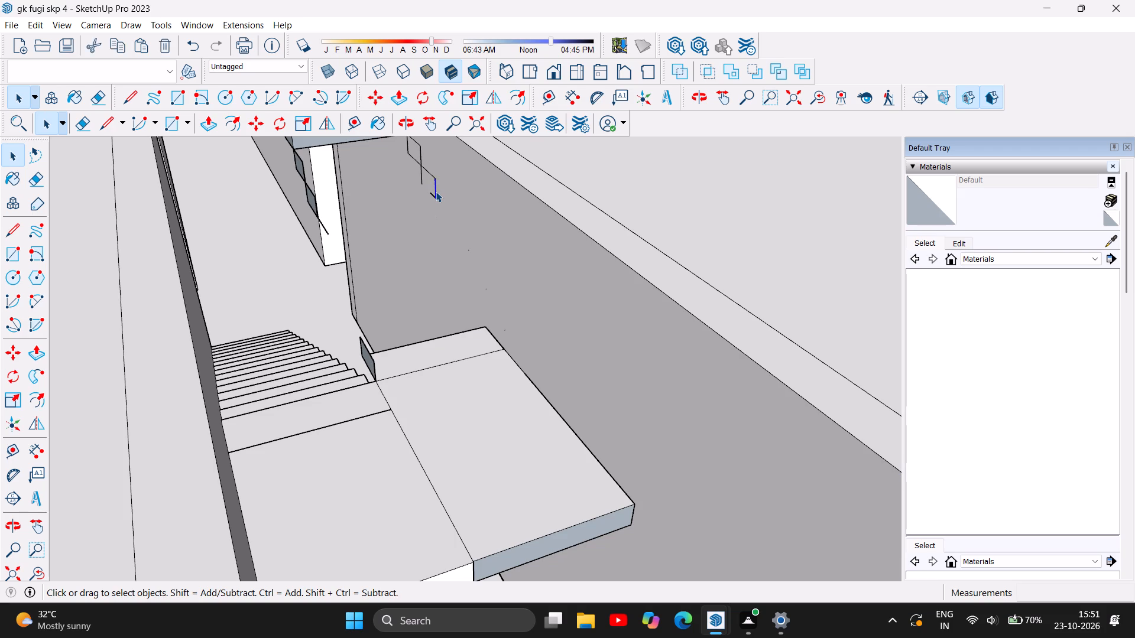
click(433, 196)
key(Delete)
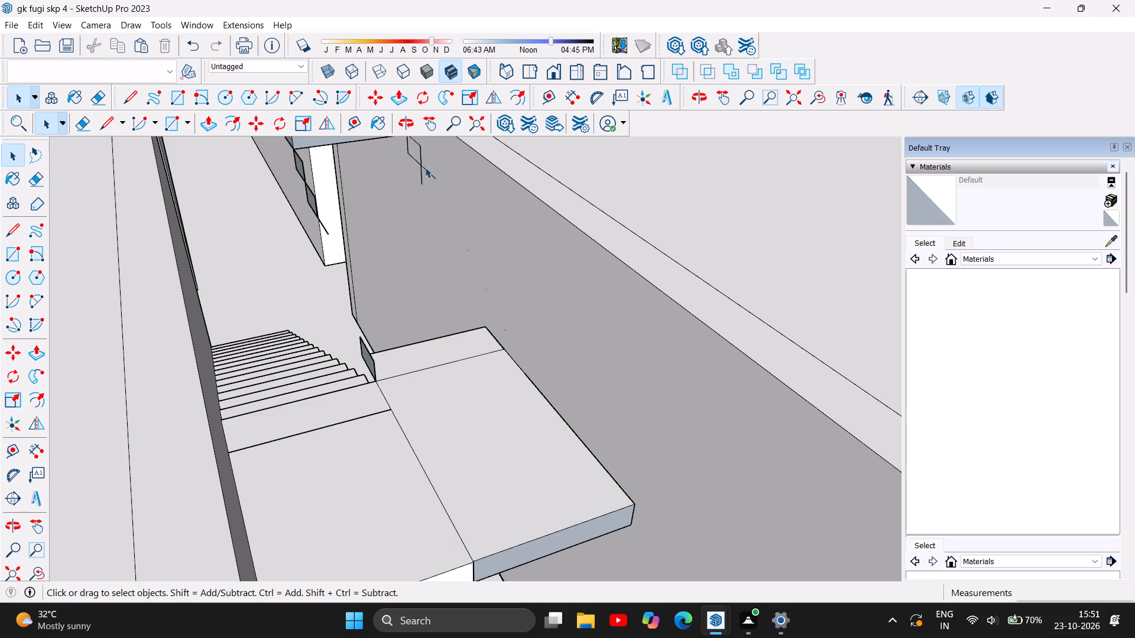
Delete the outline edges of the next step up on the side wall, including its short hanging vertical edge.
click(426, 171)
key(Delete)
click(421, 171)
key(Delete)
click(419, 157)
key(Delete)
click(420, 172)
key(Delete)
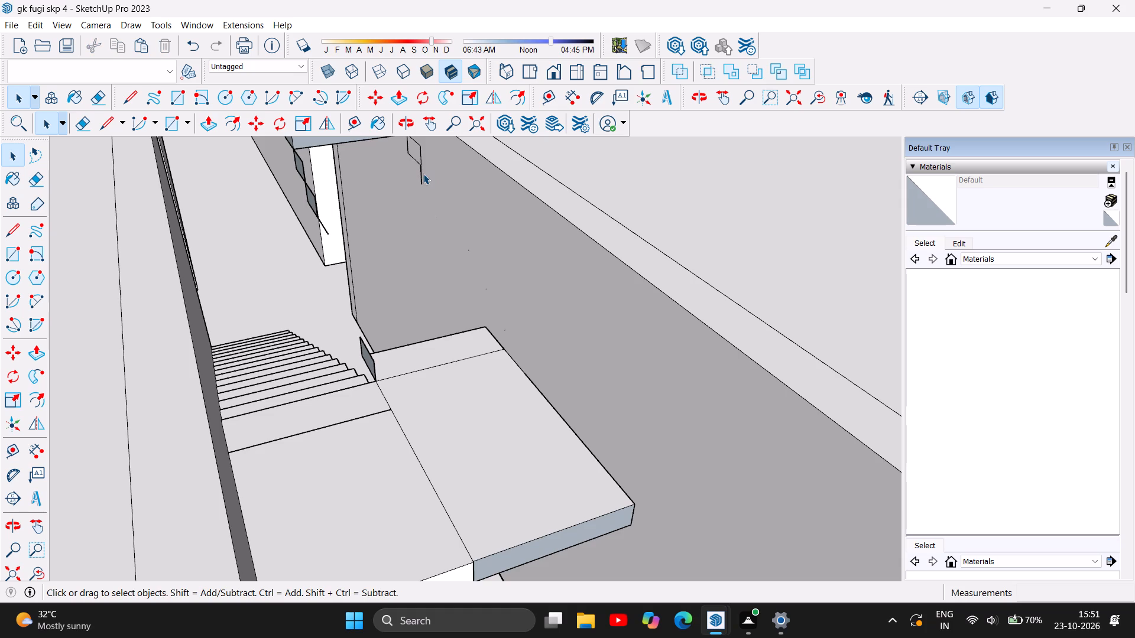
Delete the leftover step profile faces and edges hanging below the upper flight on the side opposite the side wall.
scroll(418, 139, up, 1)
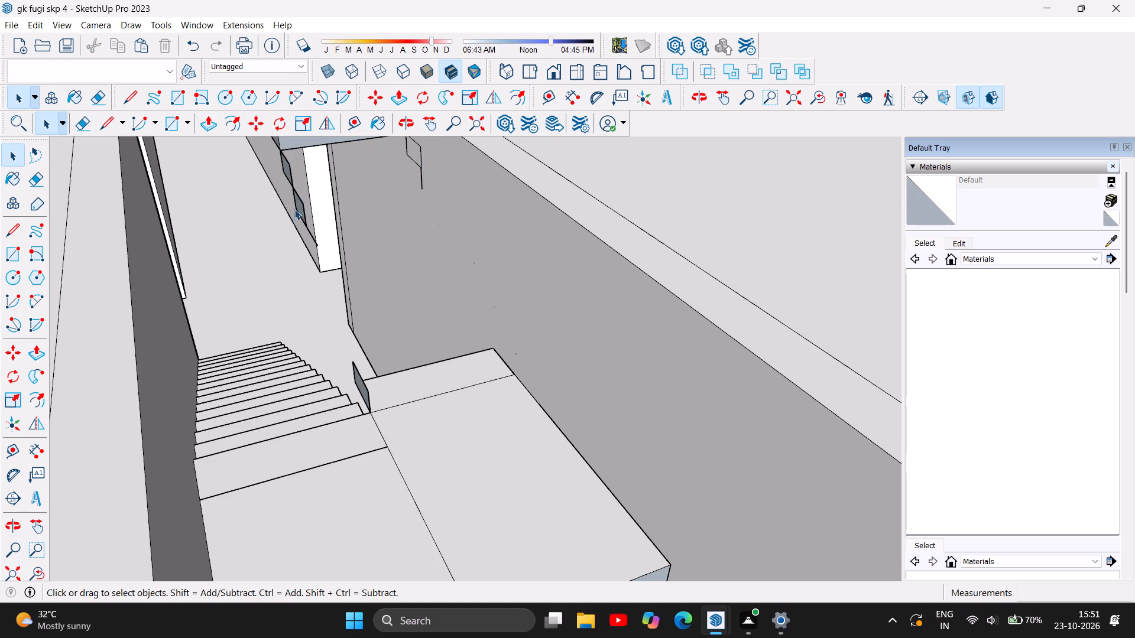
click(298, 208)
key(Delete)
click(304, 209)
key(Delete)
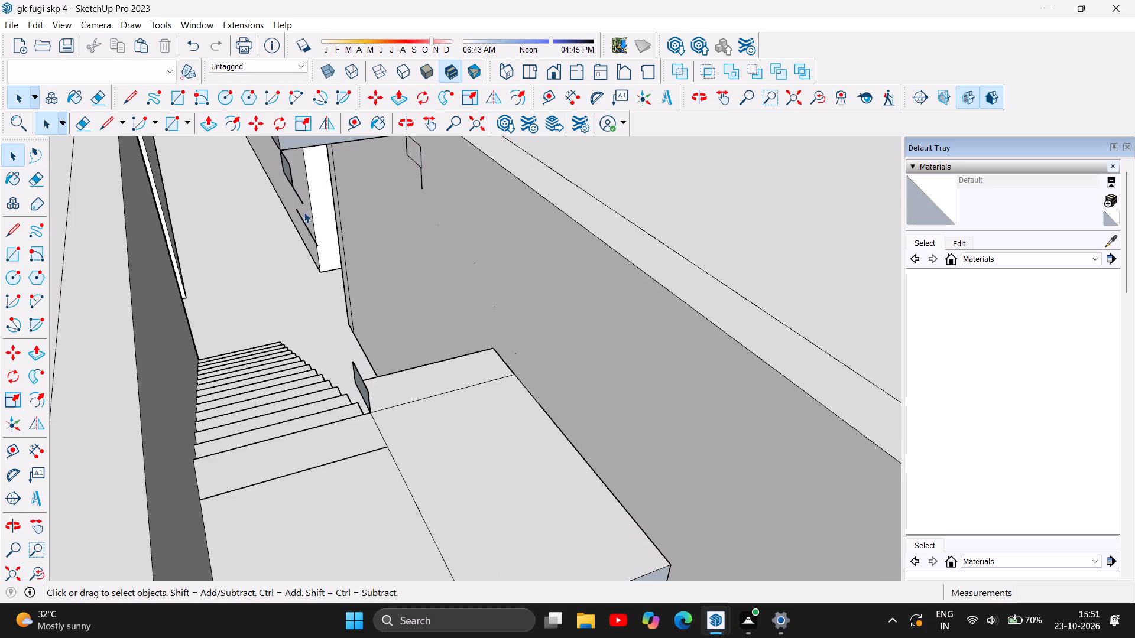
click(303, 219)
key(Delete)
click(298, 196)
key(Delete)
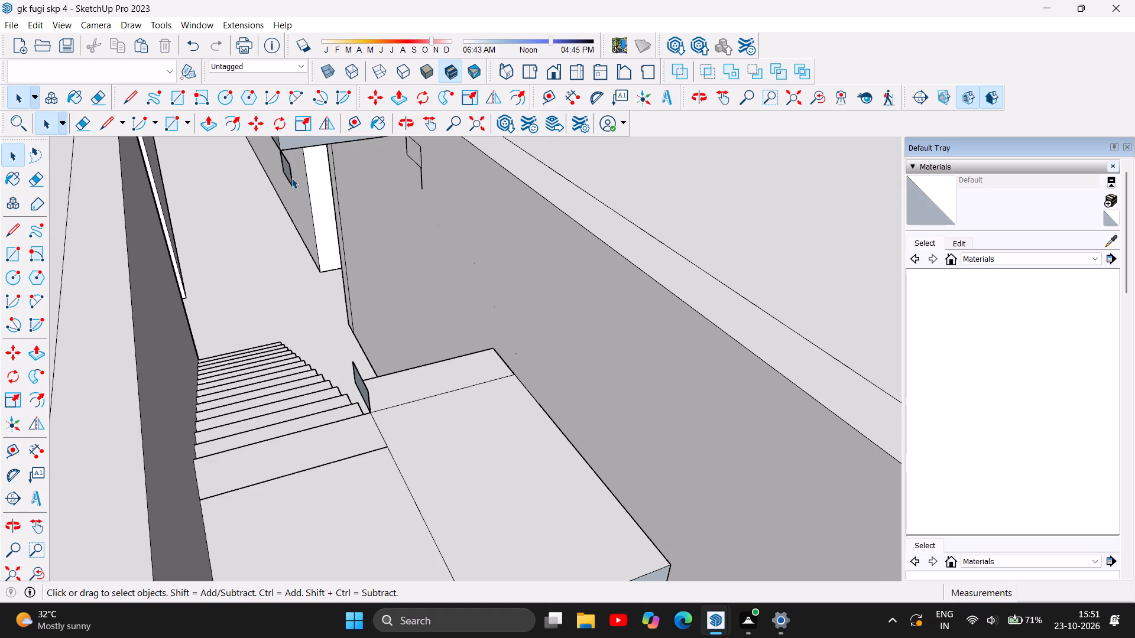
click(291, 178)
key(Delete)
click(286, 175)
key(Delete)
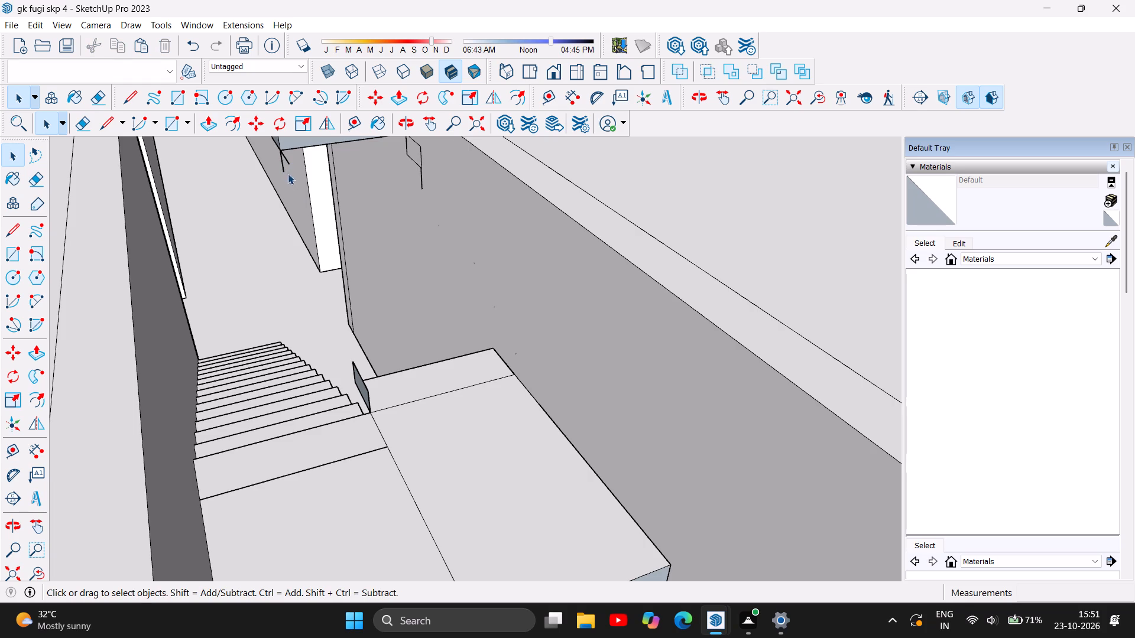
click(281, 163)
key(Delete)
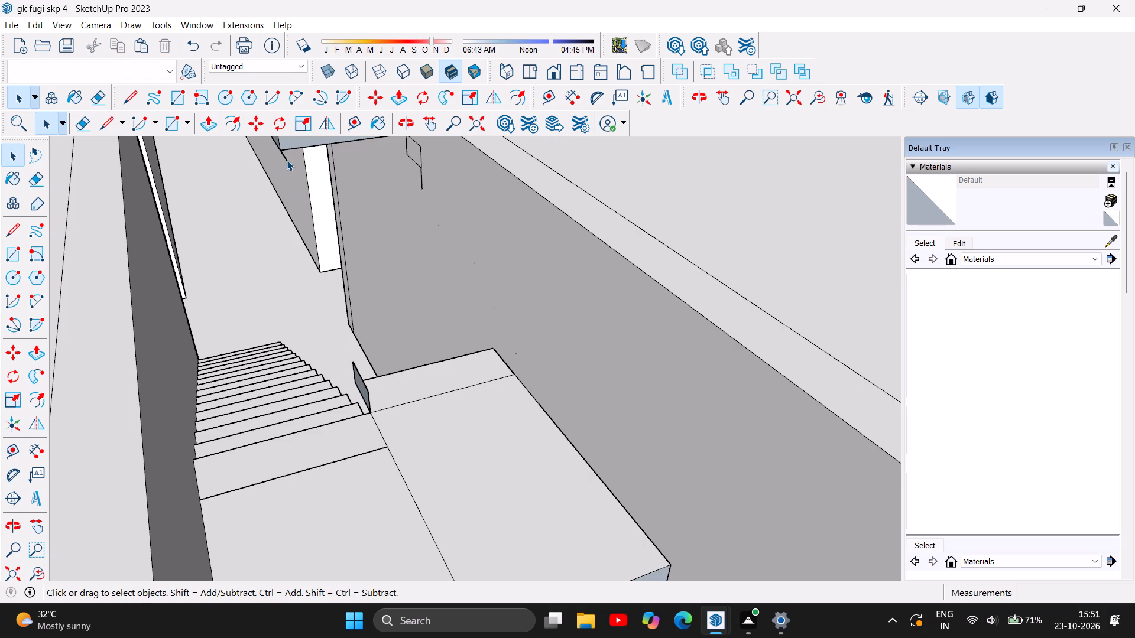
click(286, 158)
key(Delete)
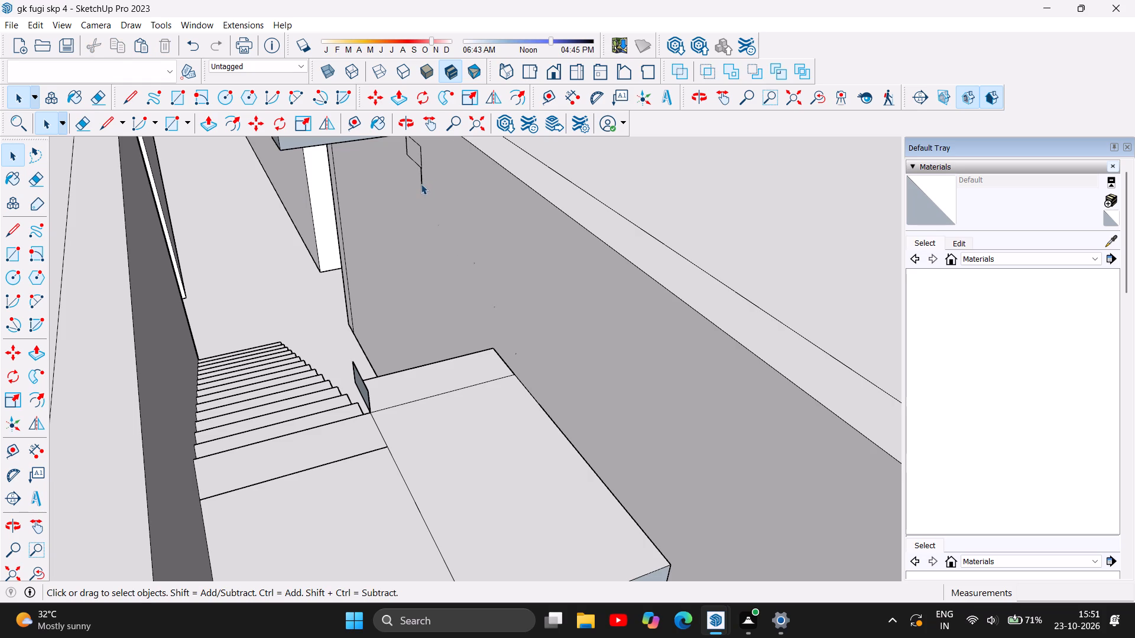
Delete the hanging vertical edge and the lower border edges of the remaining step outline on the side wall.
click(421, 184)
key(Delete)
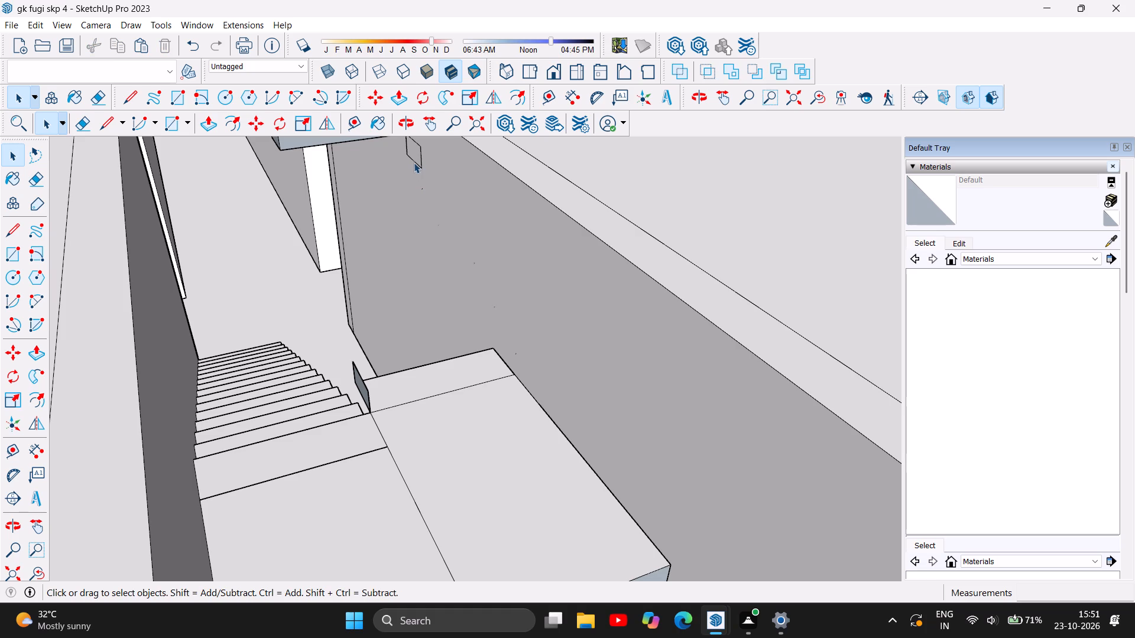
click(415, 162)
key(Delete)
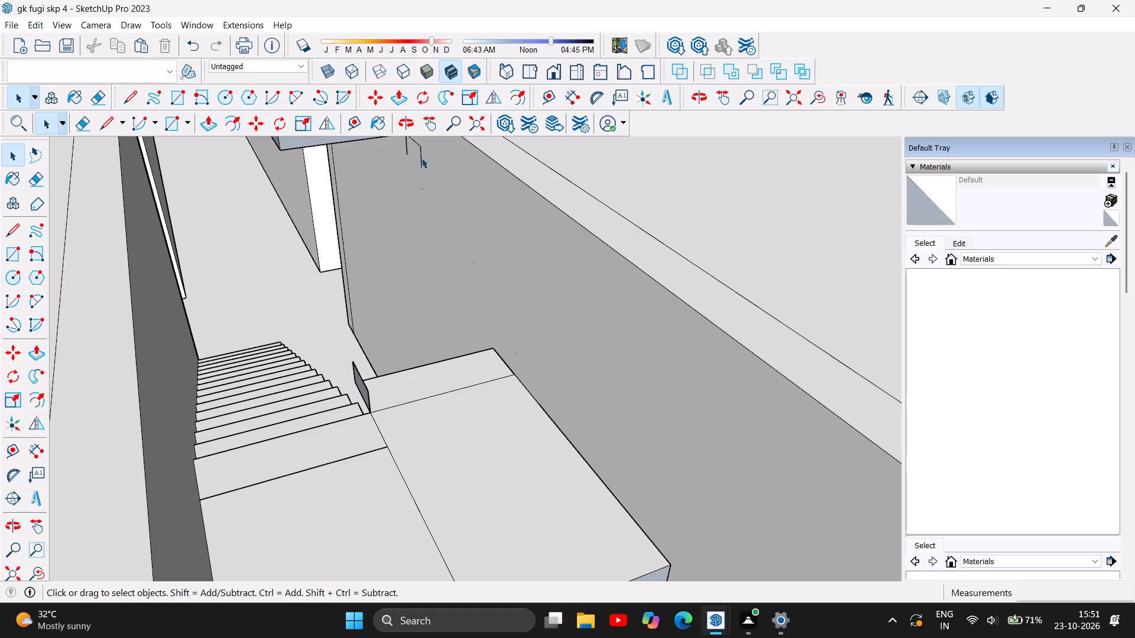
click(421, 158)
key(Delete)
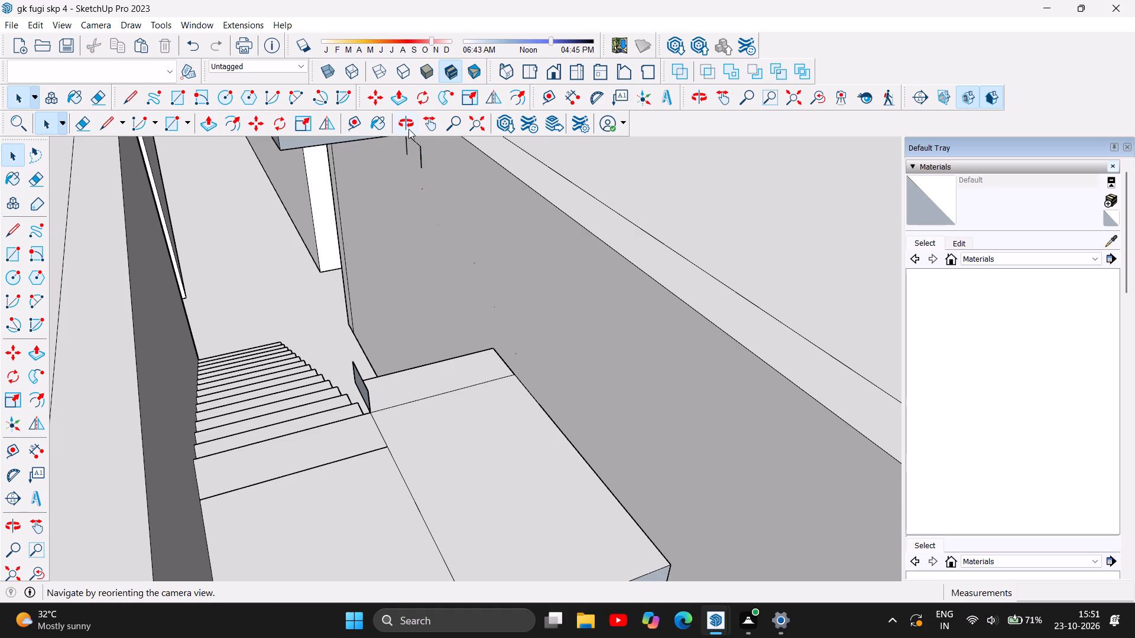
Delete the last vertical and sloped outline edges on the side wall beneath the lower corner of the upper flight.
scroll(408, 129, up, 4)
scroll(427, 327, down, 3)
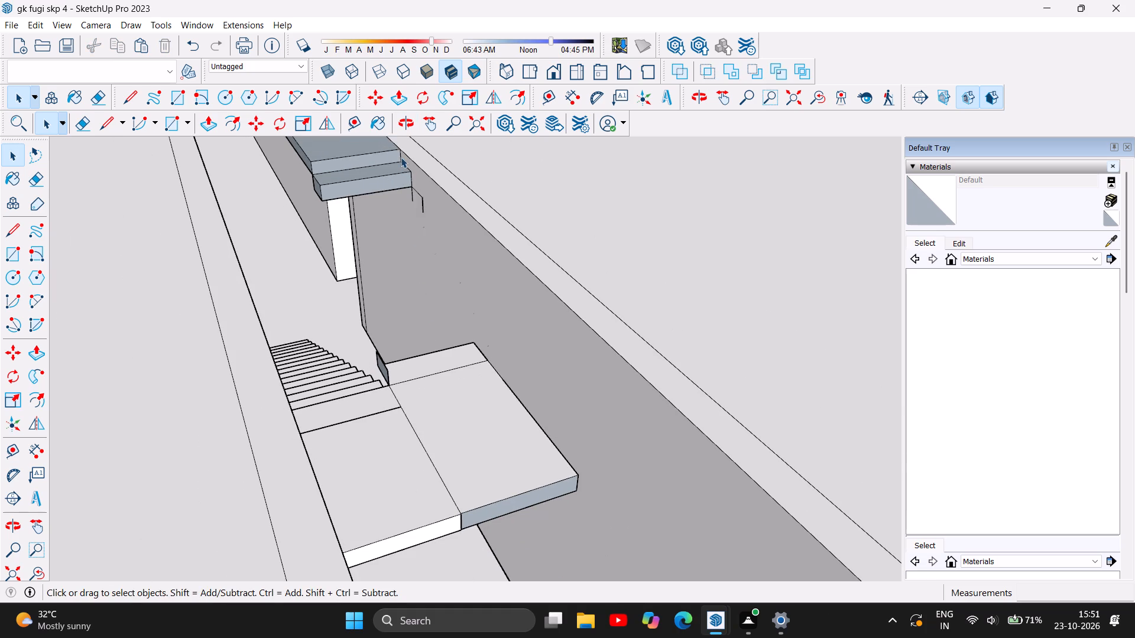
scroll(400, 157, up, 5)
scroll(431, 222, up, 4)
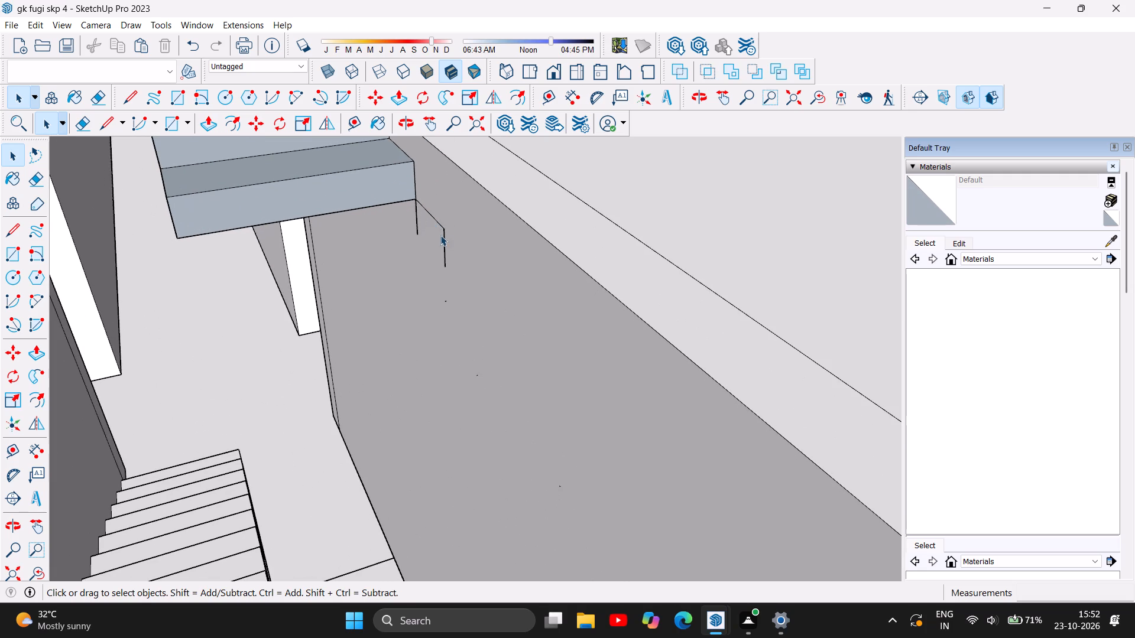
click(444, 246)
key(Delete)
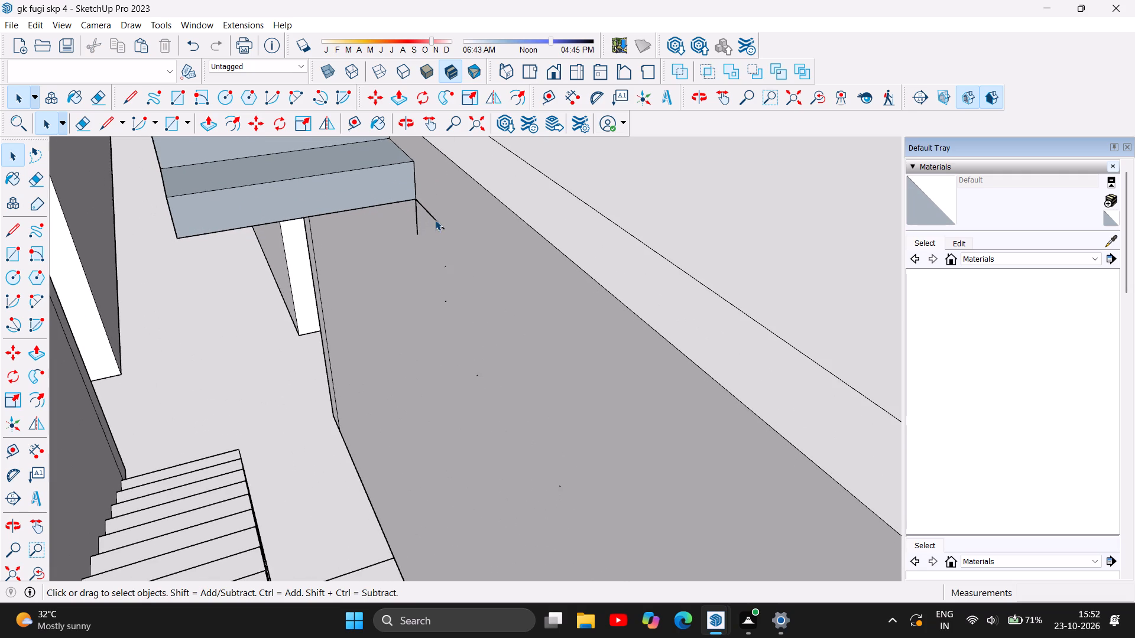
click(435, 220)
key(Delete)
click(417, 222)
key(Delete)
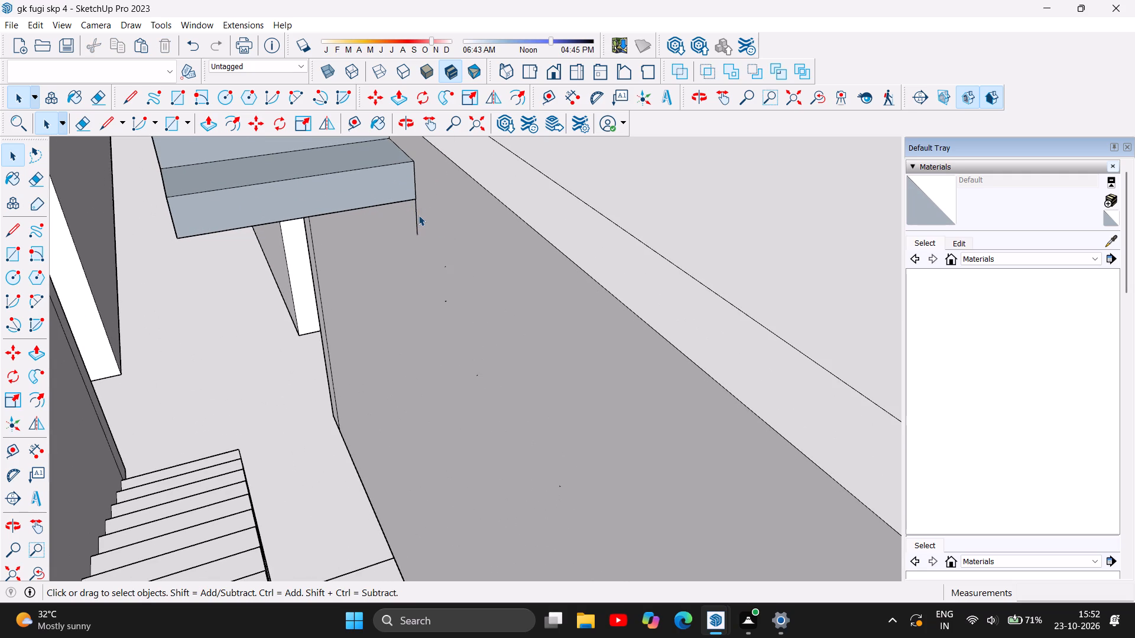
click(416, 216)
key(Delete)
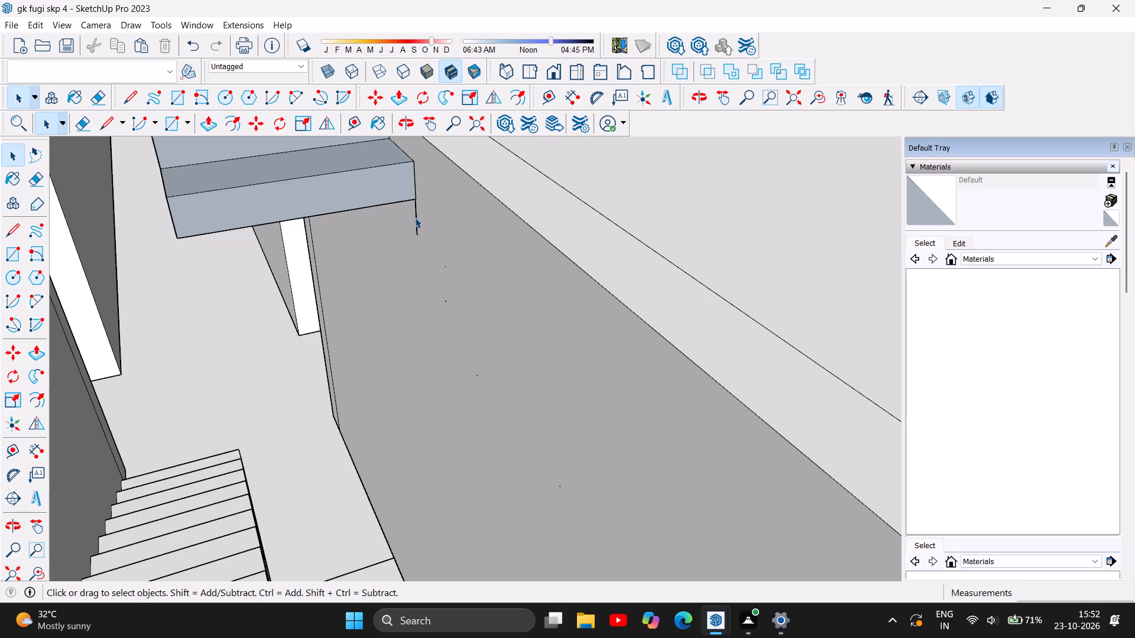
click(415, 217)
key(Delete)
Delete the riser of the upper flight's lowest remaining step, its bottom cross edge and the lower edge along the side wall.
click(394, 198)
key(Delete)
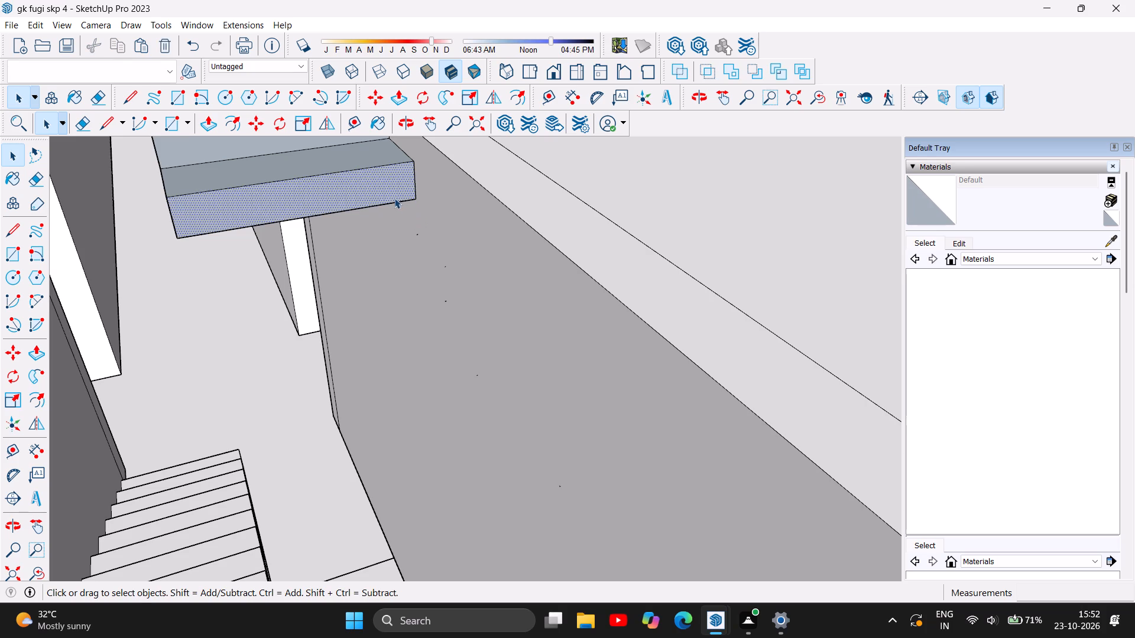
click(379, 196)
key(Delete)
click(377, 205)
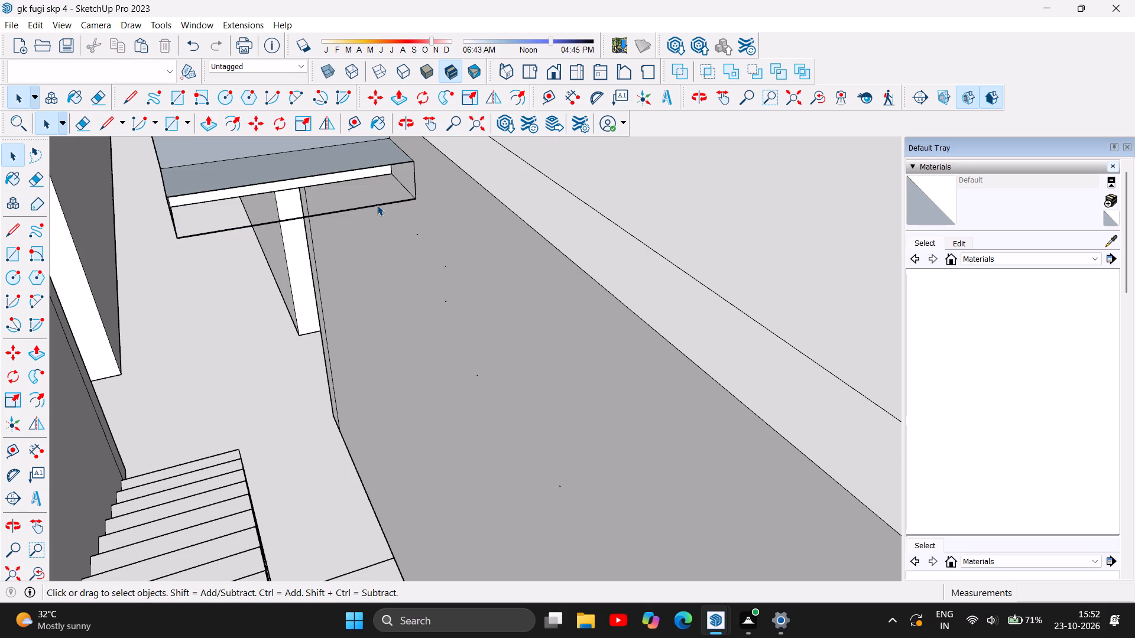
key(Delete)
click(377, 205)
key(Delete)
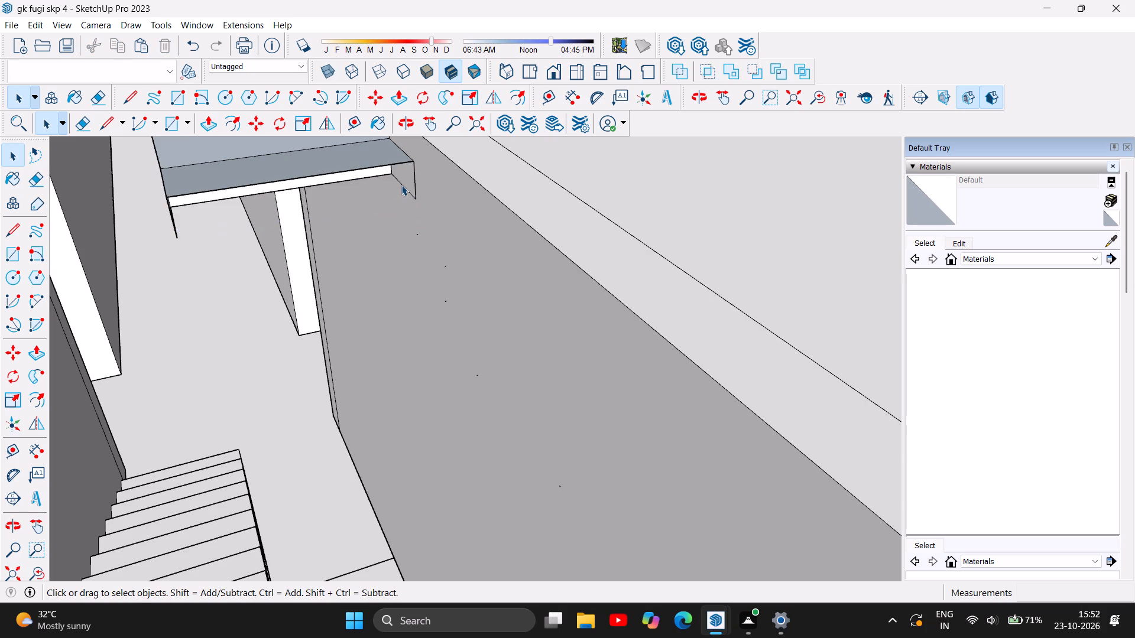
click(401, 185)
key(Delete)
click(413, 180)
key(Delete)
Delete that step's tread, the exposed face behind it and the leftover cross edge below.
click(378, 164)
key(Delete)
click(353, 161)
key(Delete)
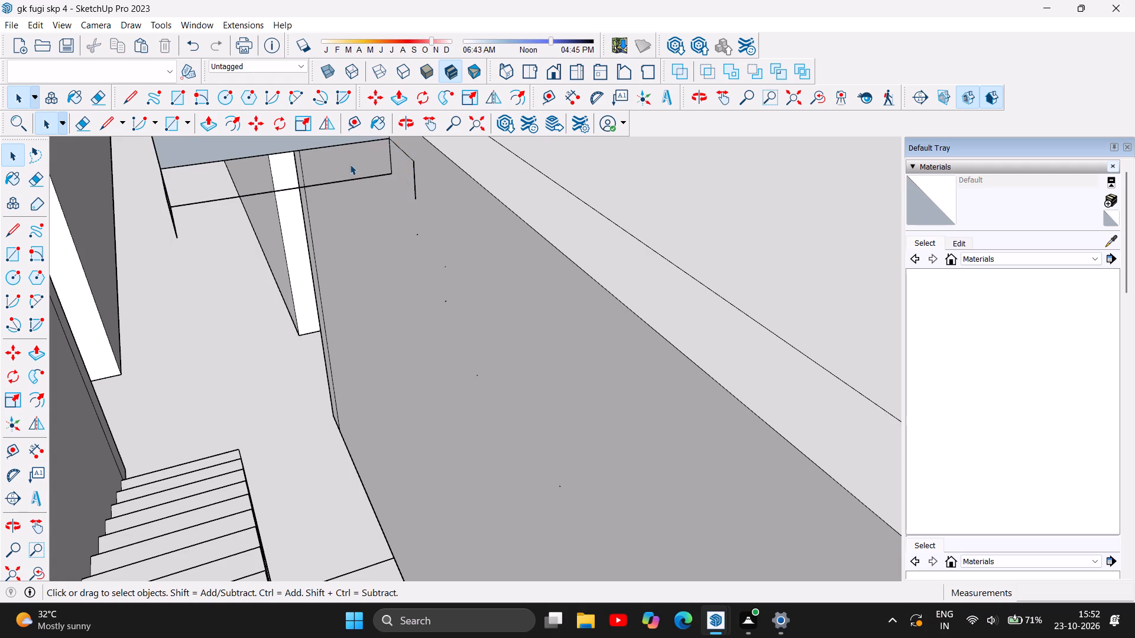
click(317, 187)
key(Delete)
Delete the hanging sloped edges along the free side below the upper flight's lowest remaining step.
click(169, 195)
key(Delete)
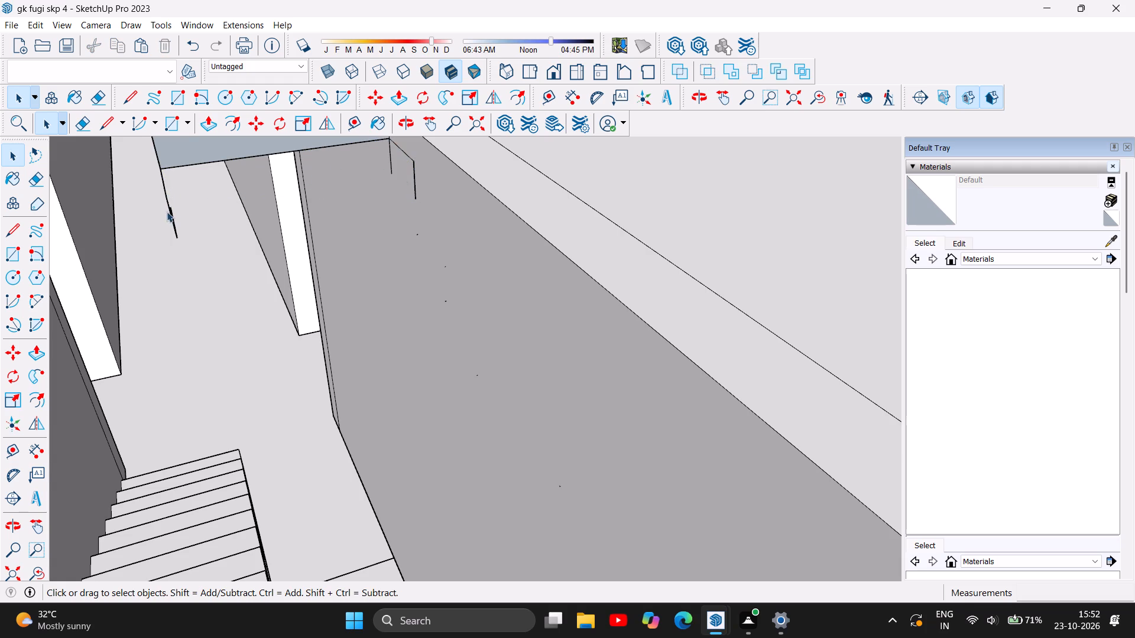
click(171, 216)
key(Delete)
click(174, 223)
key(Delete)
Delete the hanging vertical edges and the short sloped edge on the side wall below the upper flight's lowest remaining step.
click(416, 184)
key(Delete)
click(390, 155)
key(Delete)
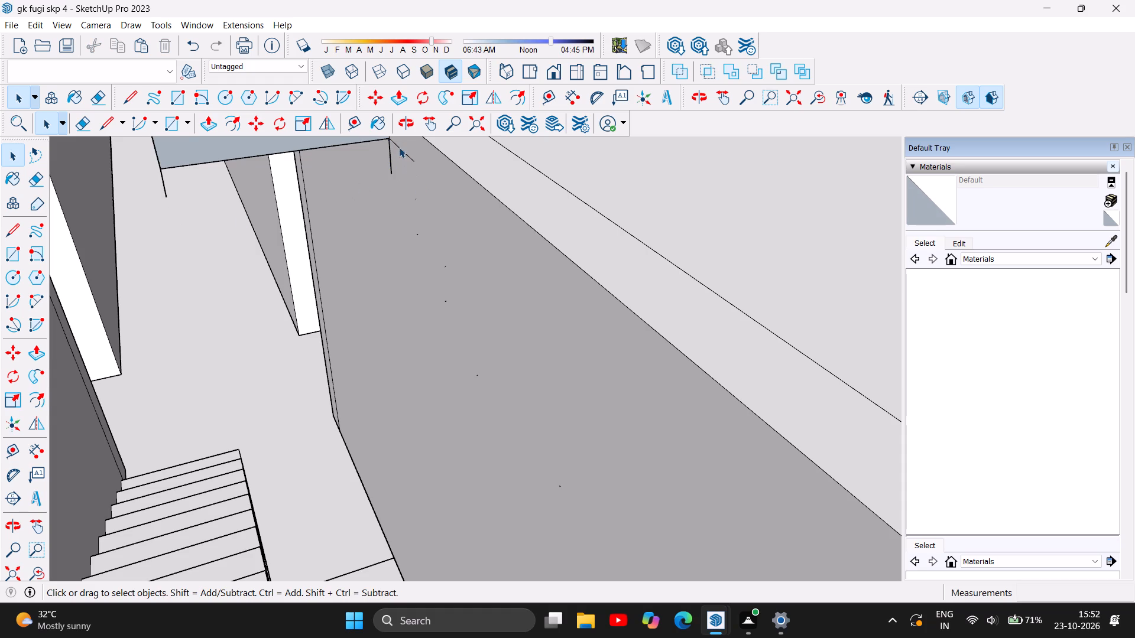
click(399, 147)
key(Delete)
click(390, 157)
key(Delete)
Delete the lowest remaining step's riser and tread faces, the cross edge between them and the leftover edges along its free side.
click(340, 145)
key(Delete)
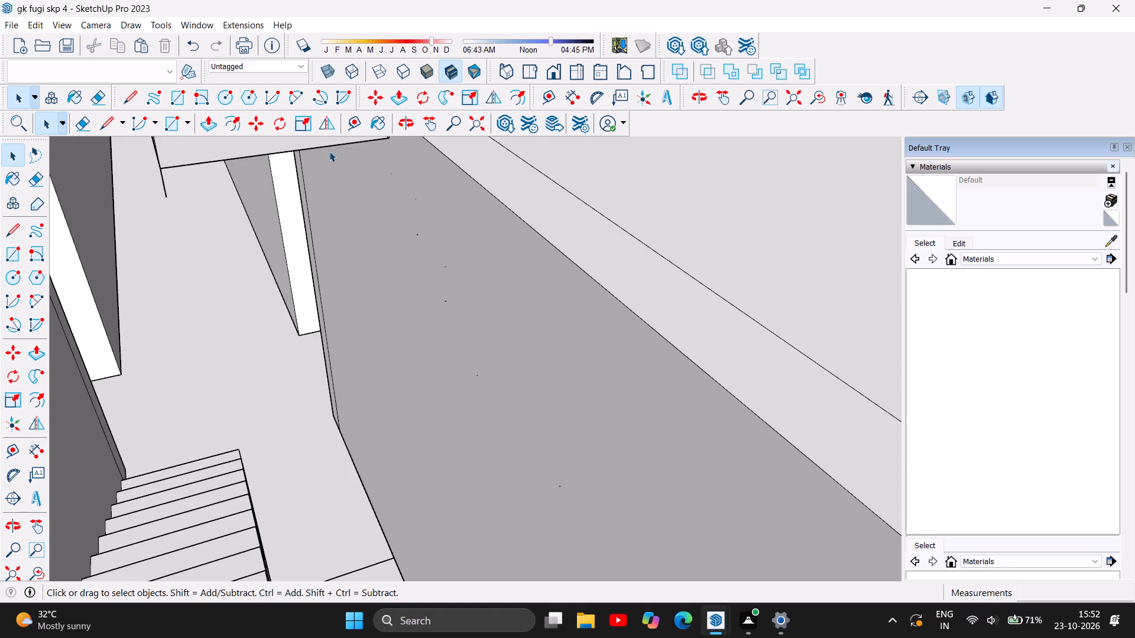
click(216, 152)
key(Delete)
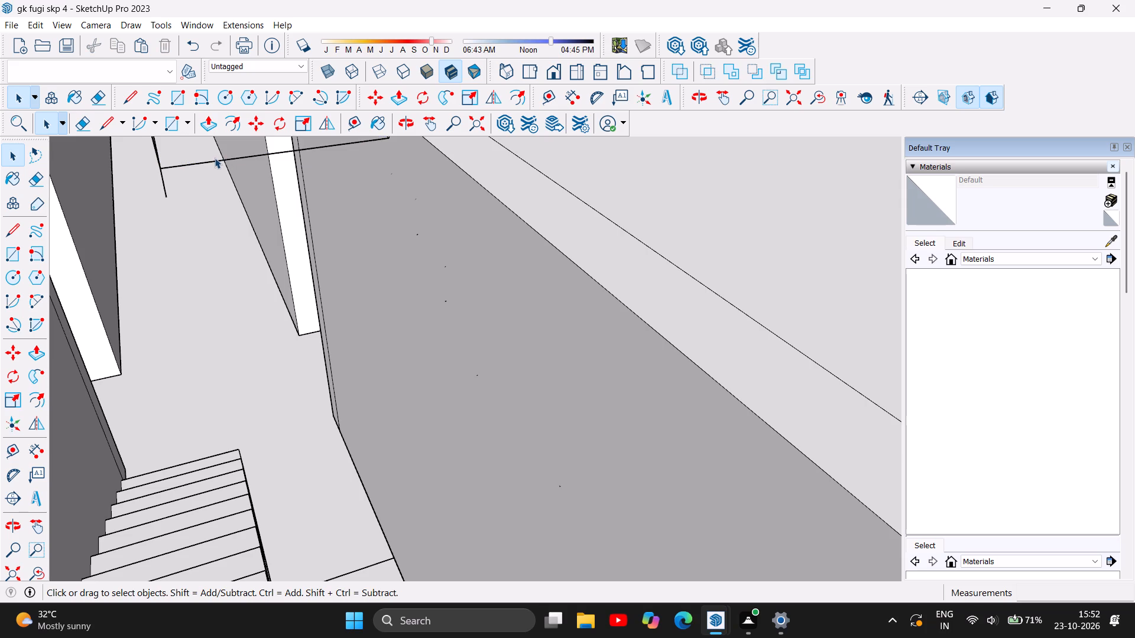
click(216, 159)
key(Delete)
click(160, 161)
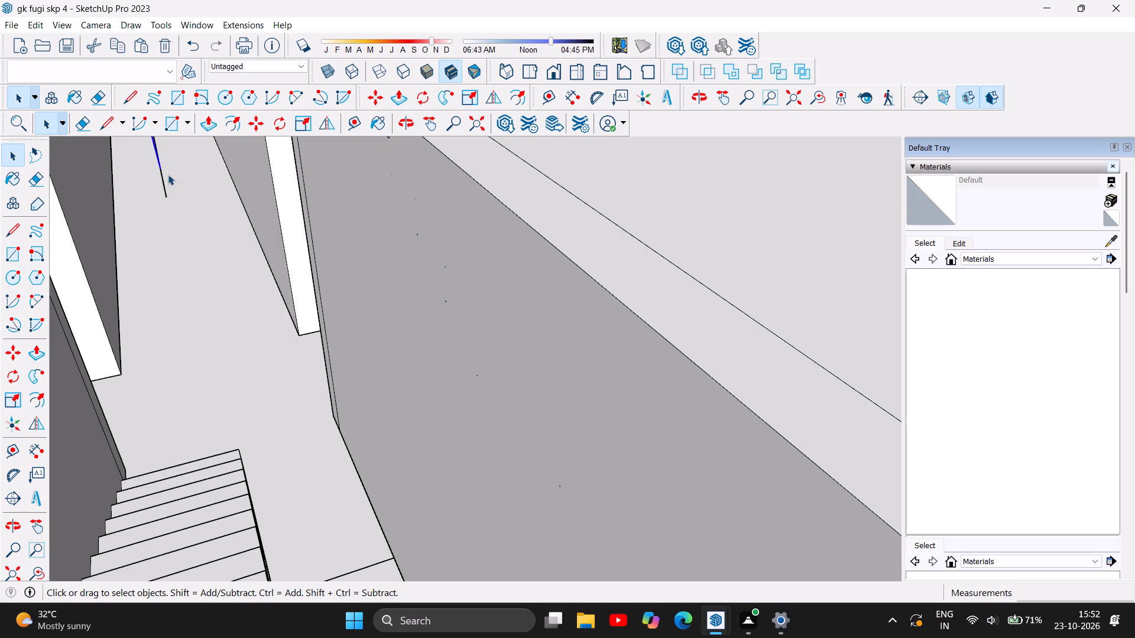
key(Delete)
click(163, 167)
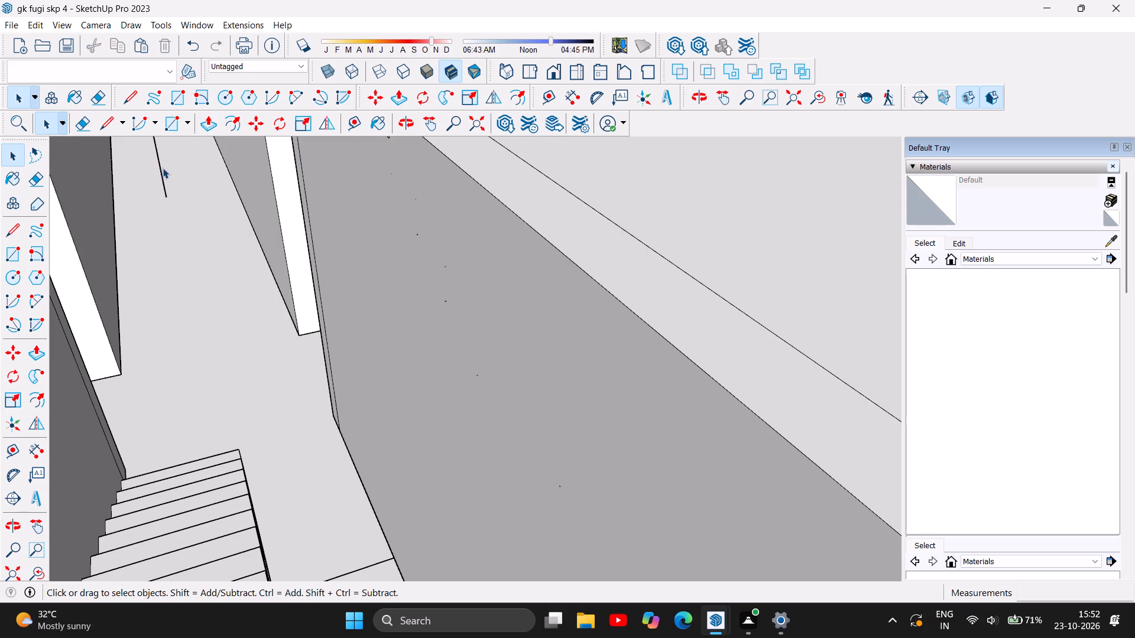
click(163, 174)
key(Delete)
Delete the large flat face extending from the floor slab at the top of the stairwell, with its front edge and free side edge.
scroll(293, 289, down, 7)
scroll(237, 216, up, 5)
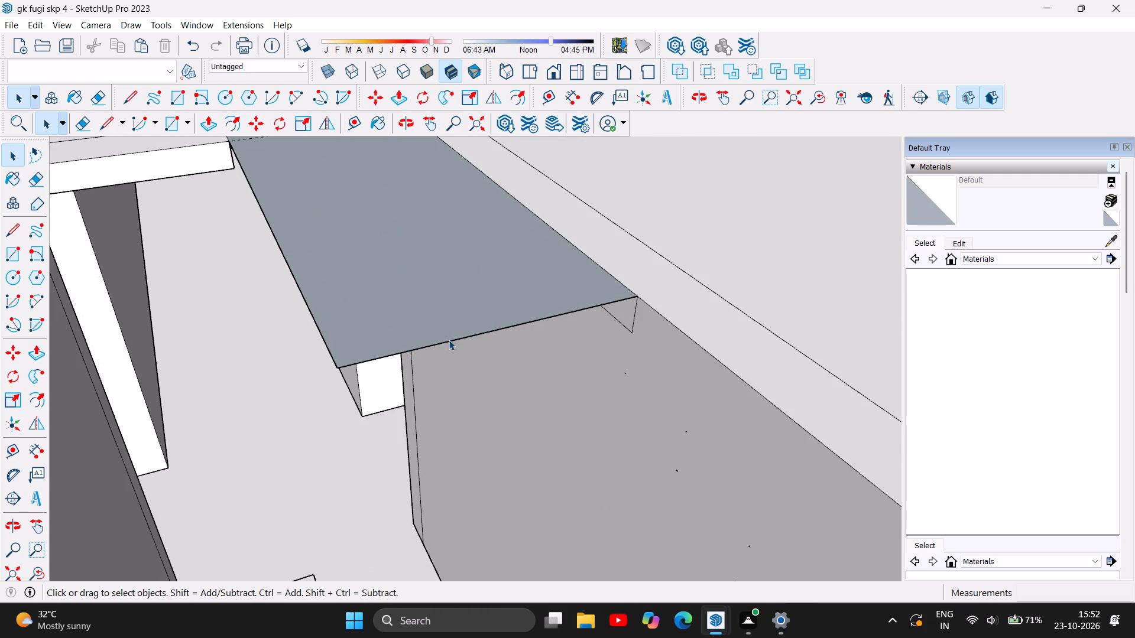
click(452, 337)
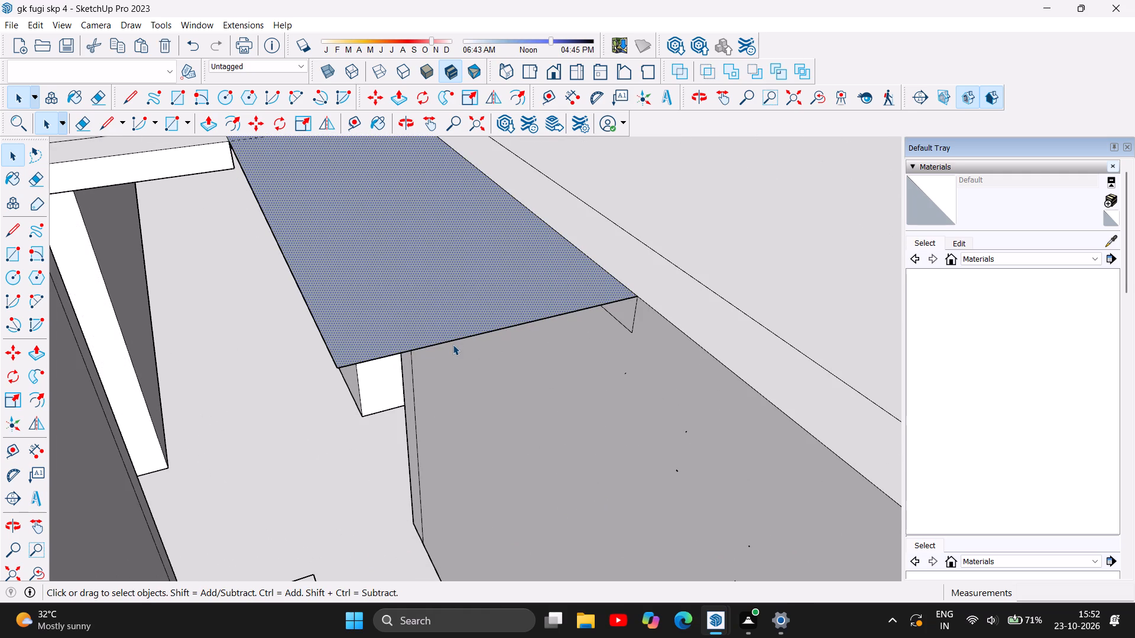
key(Delete)
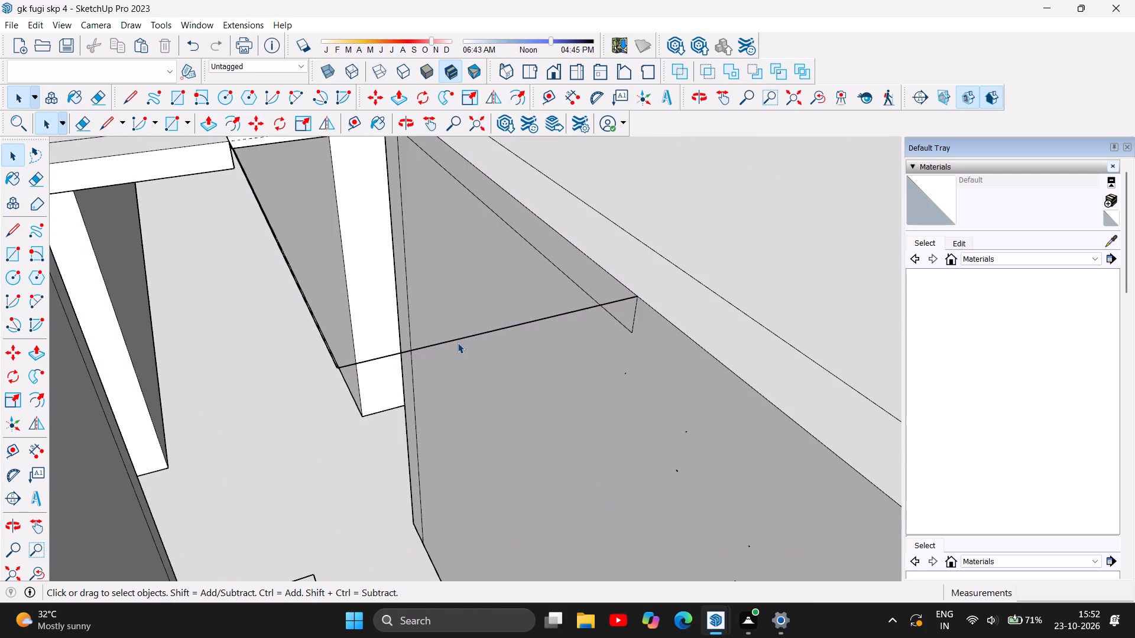
click(466, 337)
key(Delete)
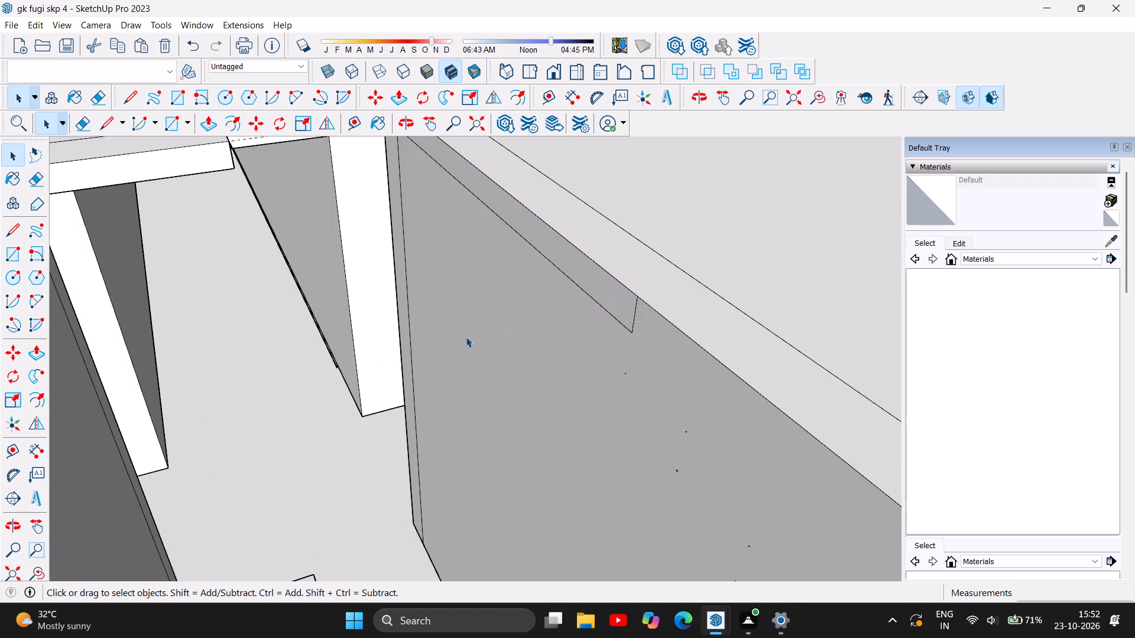
scroll(268, 393, down, 3)
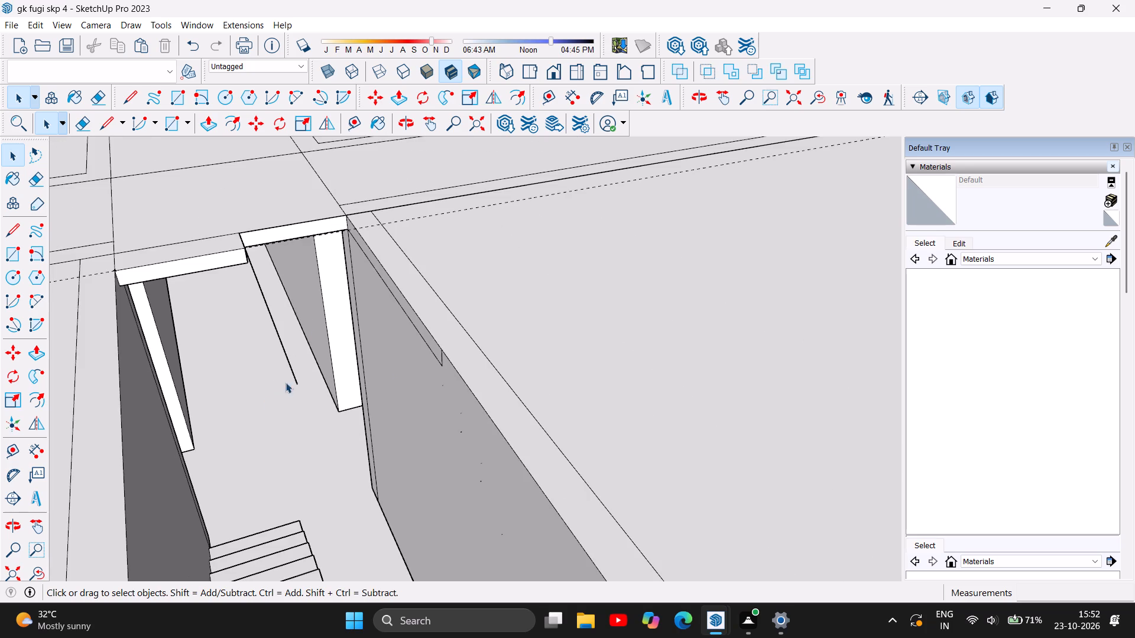
click(284, 357)
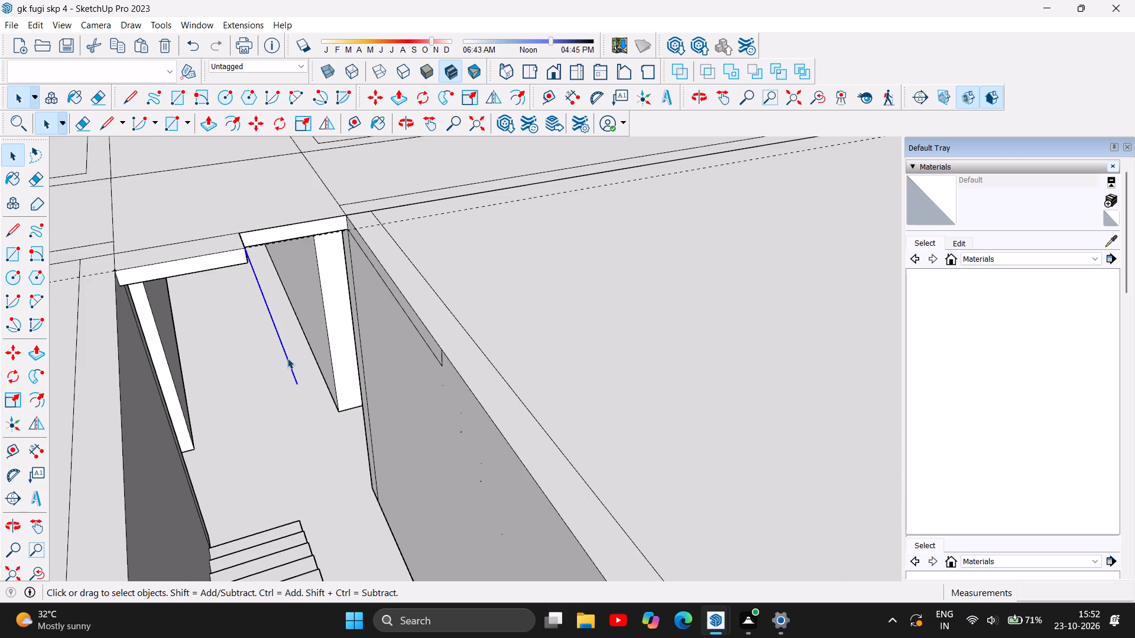
key(Delete)
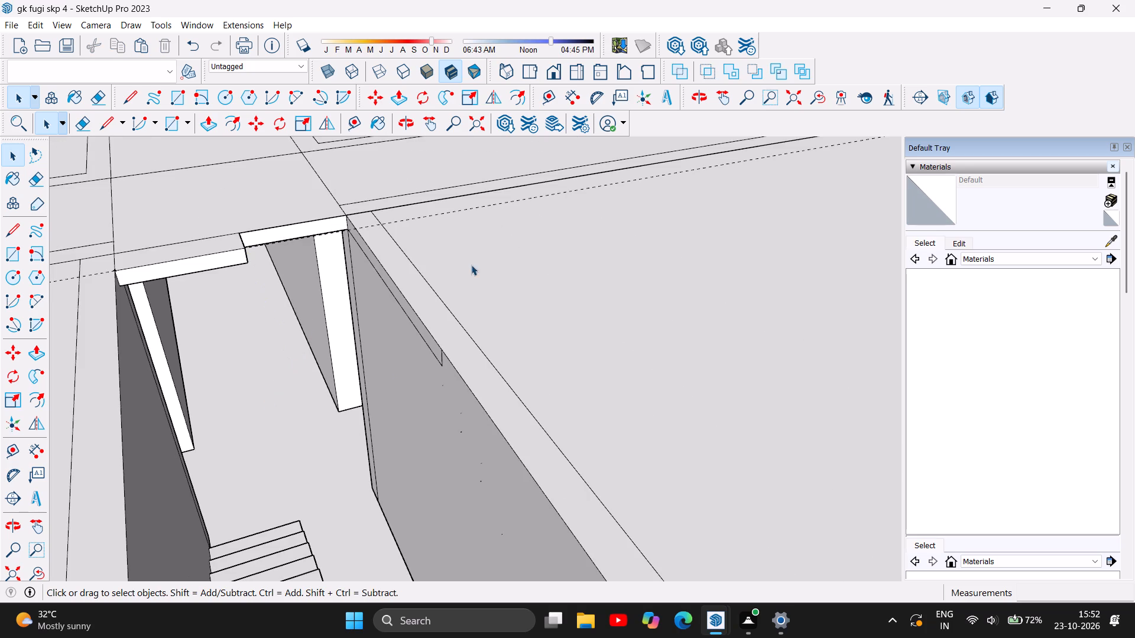
Delete the long lower edge and short vertical end edge of that removed face's outline on the side wall.
scroll(412, 344, up, 4)
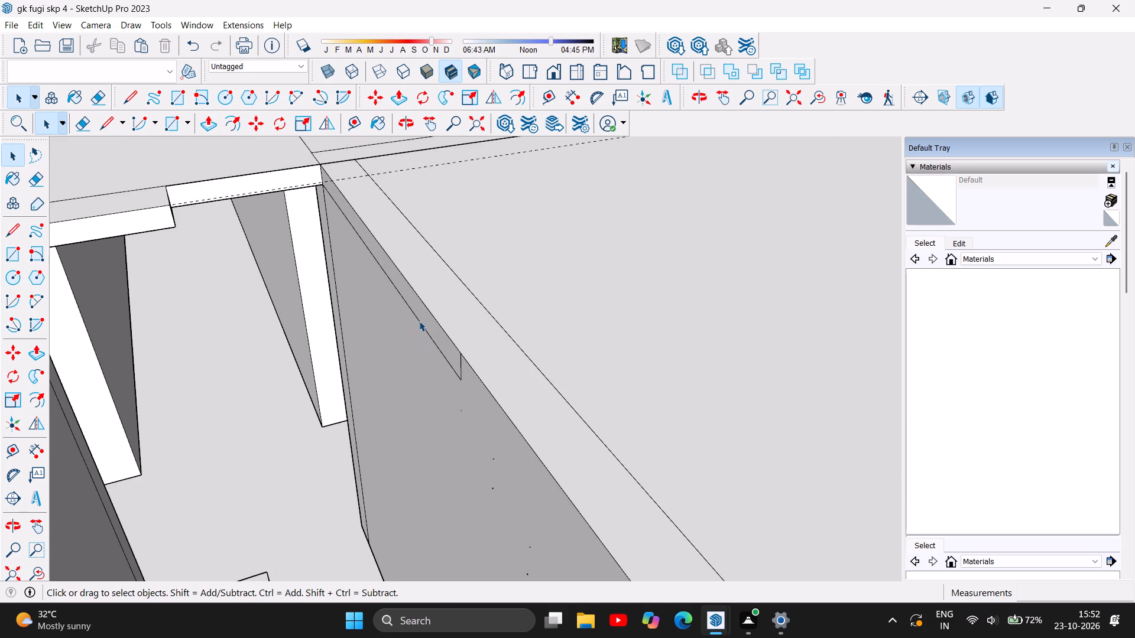
click(419, 321)
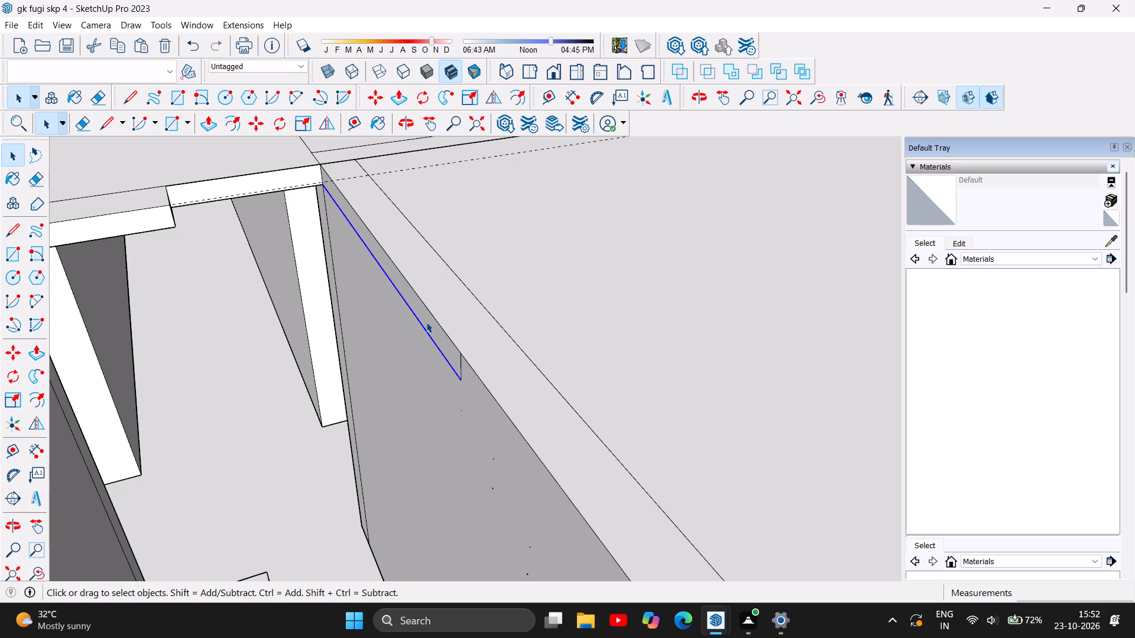
key(Delete)
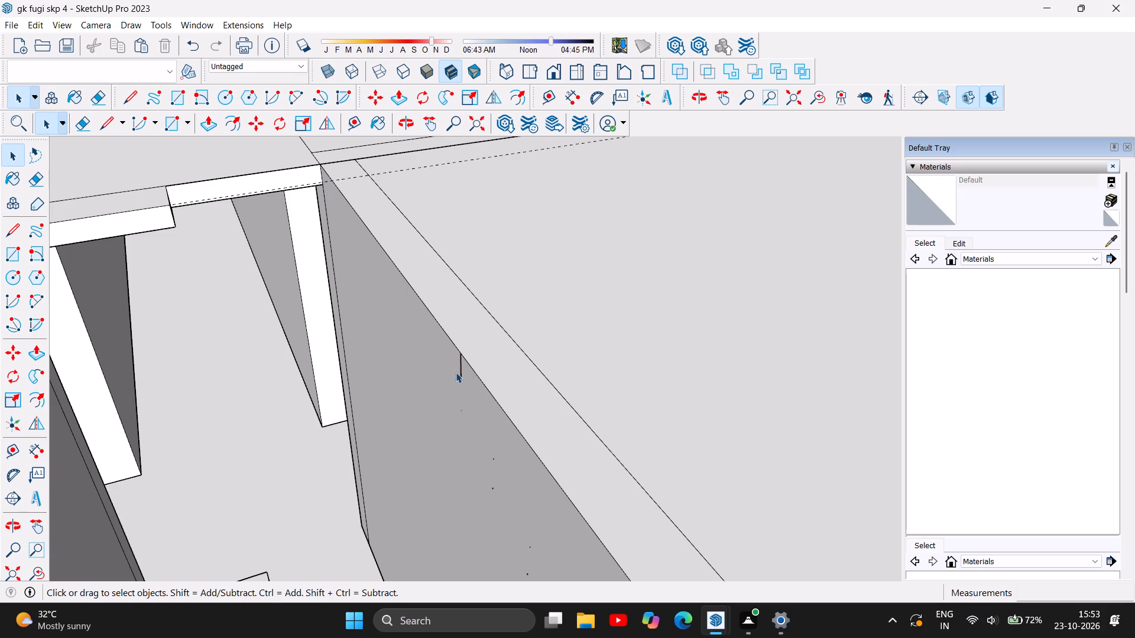
click(459, 372)
key(Delete)
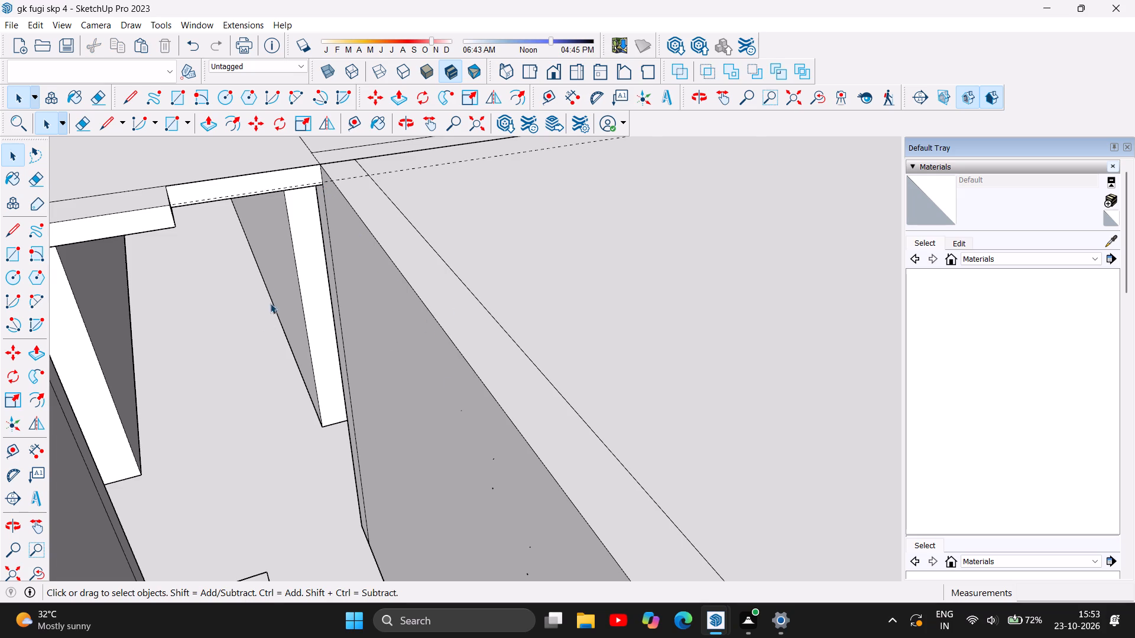
Delete the leftover upright side face at the mid landing's corner beside the lower flight, including its vertical and top edges.
scroll(285, 280, down, 3)
scroll(266, 174, down, 11)
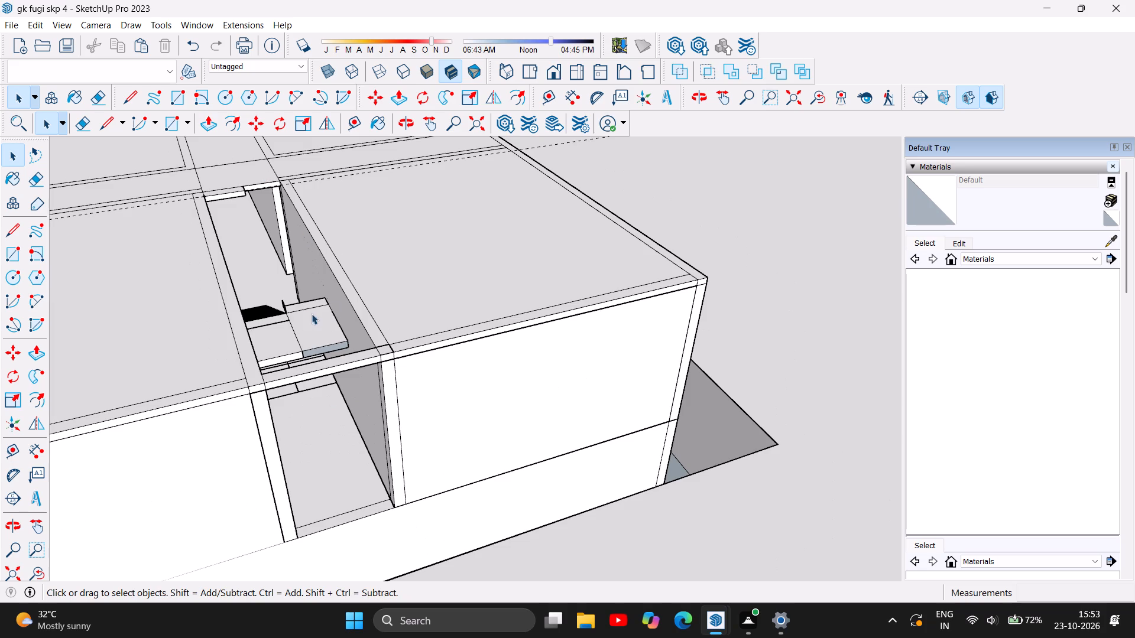
scroll(290, 304, up, 19)
scroll(313, 282, down, 3)
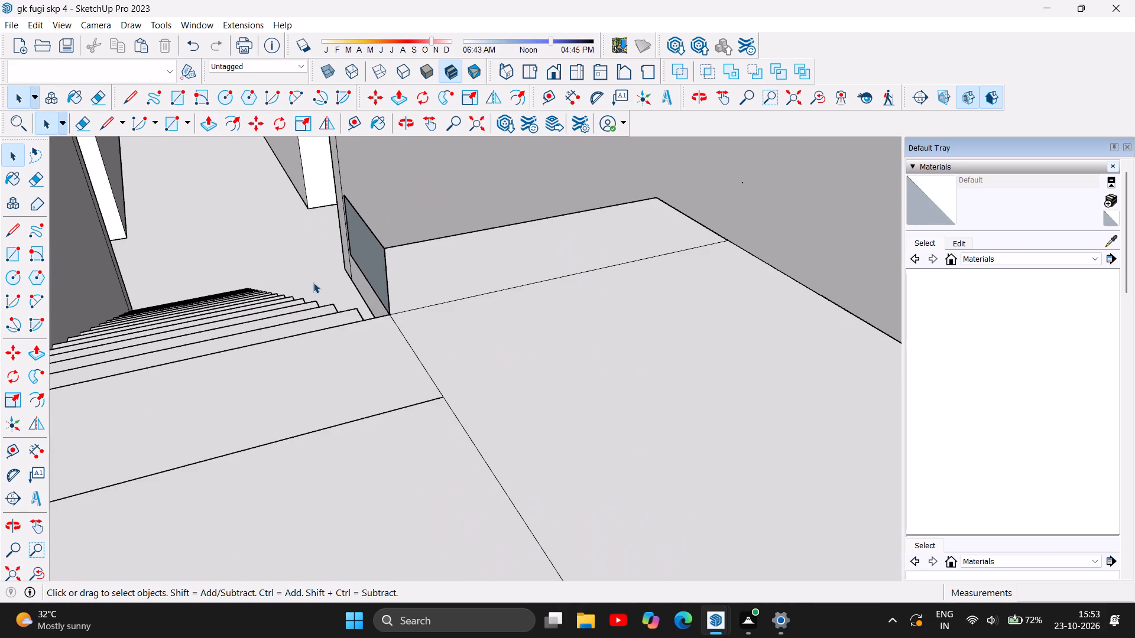
click(387, 266)
key(Delete)
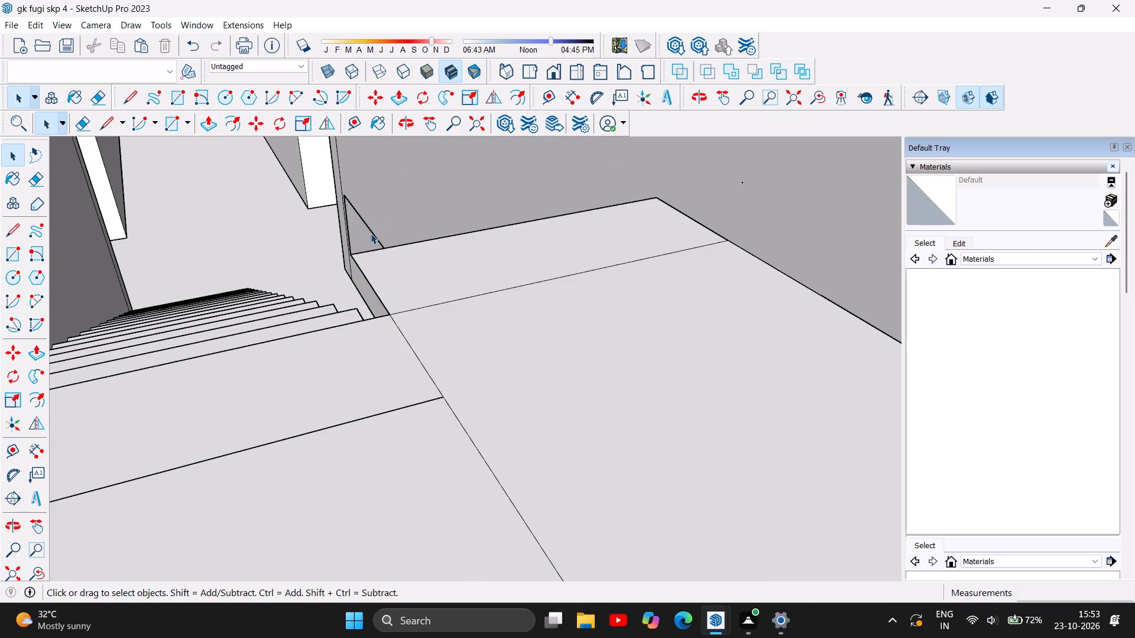
click(371, 233)
key(Delete)
click(397, 122)
drag(337, 200, 367, 200)
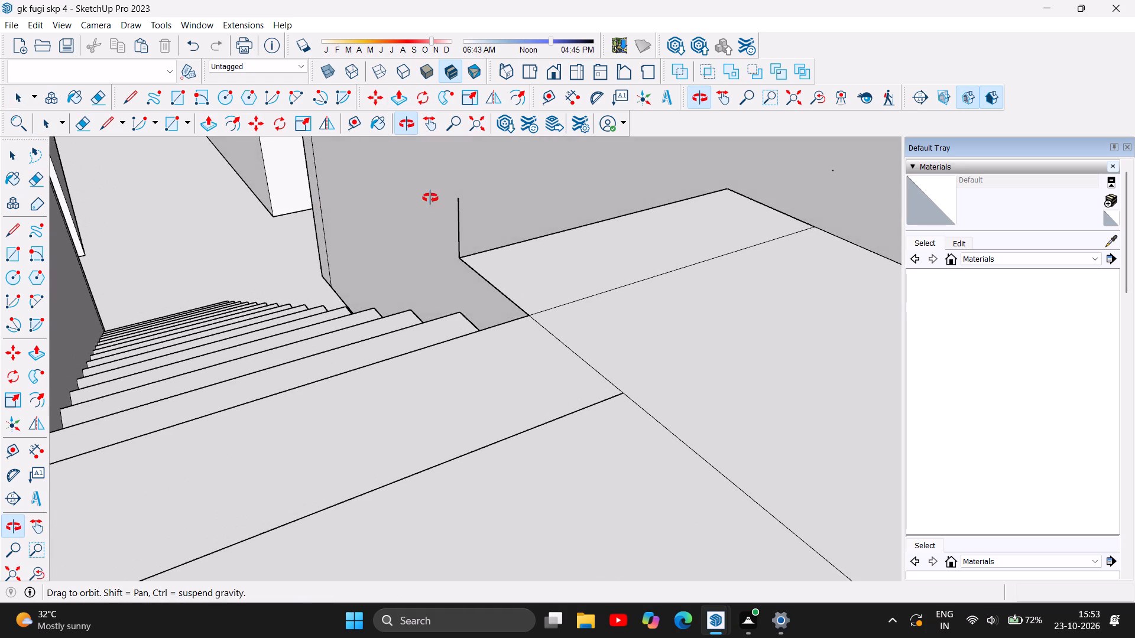
click(8, 159)
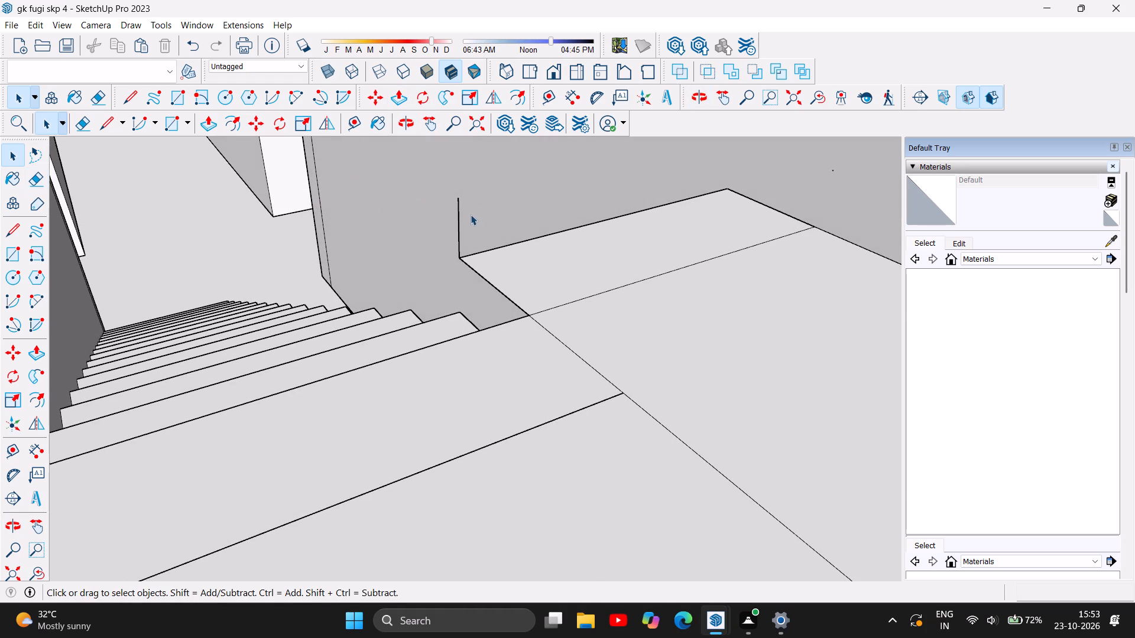
click(459, 222)
key(Delete)
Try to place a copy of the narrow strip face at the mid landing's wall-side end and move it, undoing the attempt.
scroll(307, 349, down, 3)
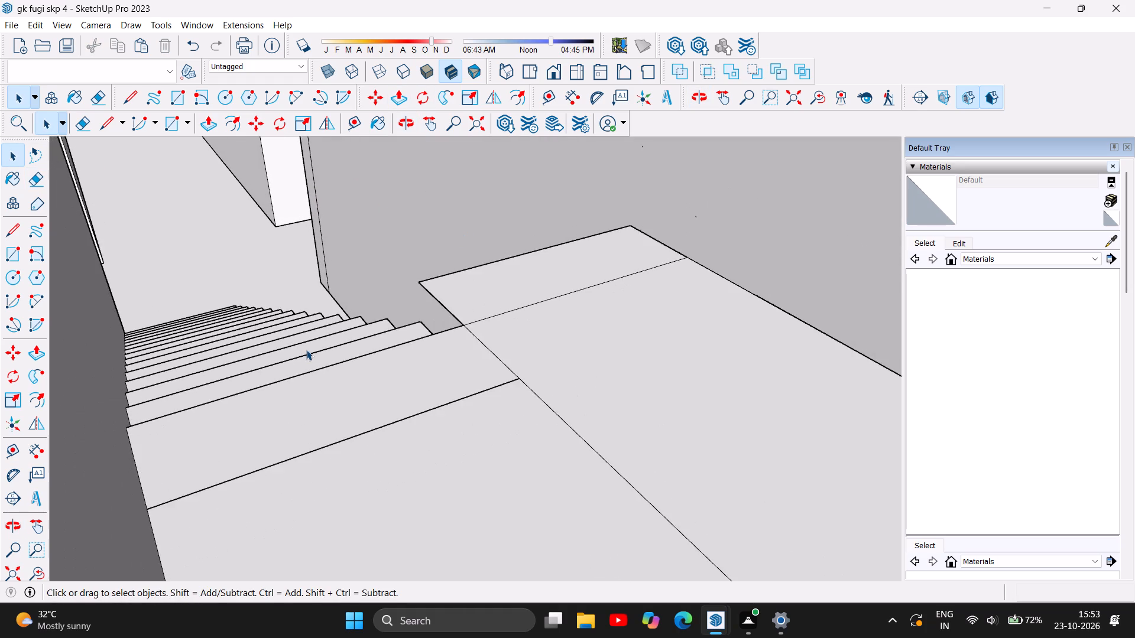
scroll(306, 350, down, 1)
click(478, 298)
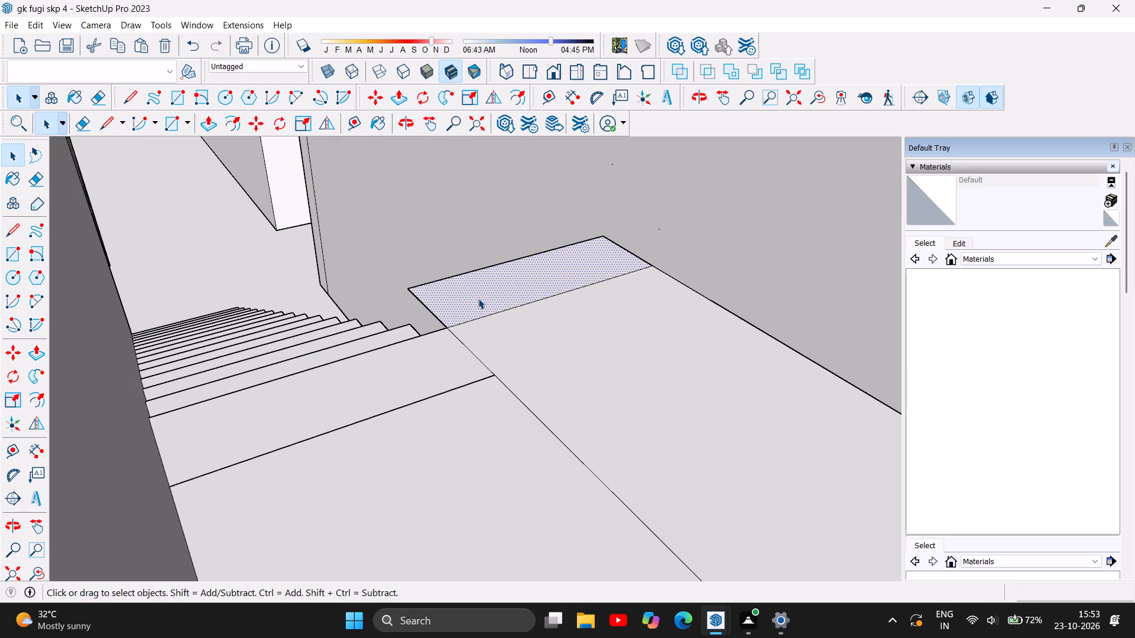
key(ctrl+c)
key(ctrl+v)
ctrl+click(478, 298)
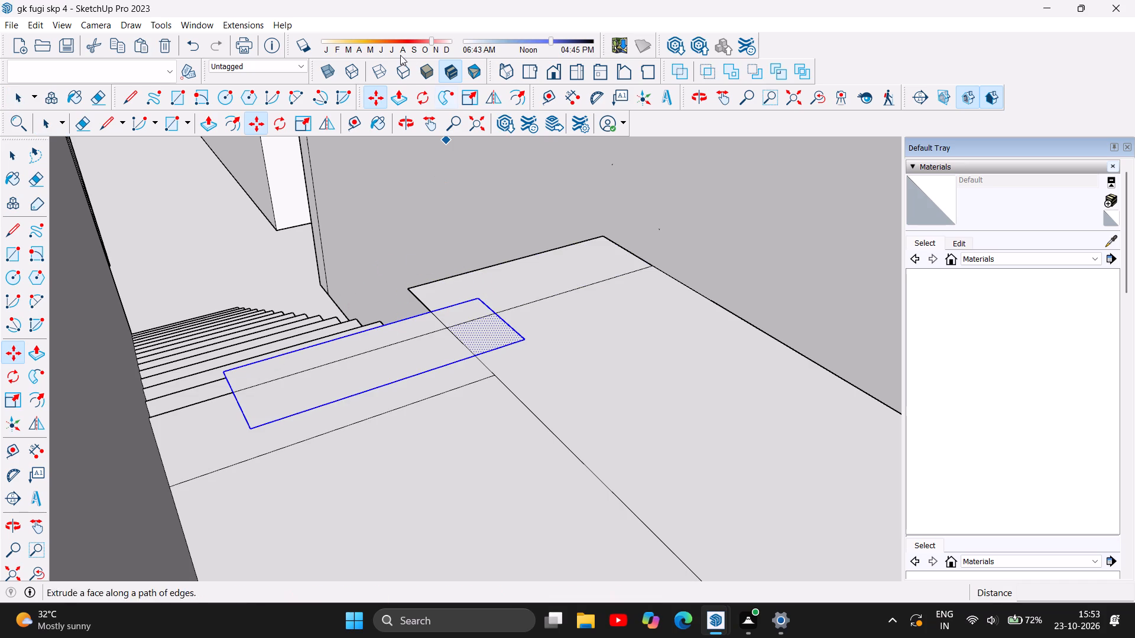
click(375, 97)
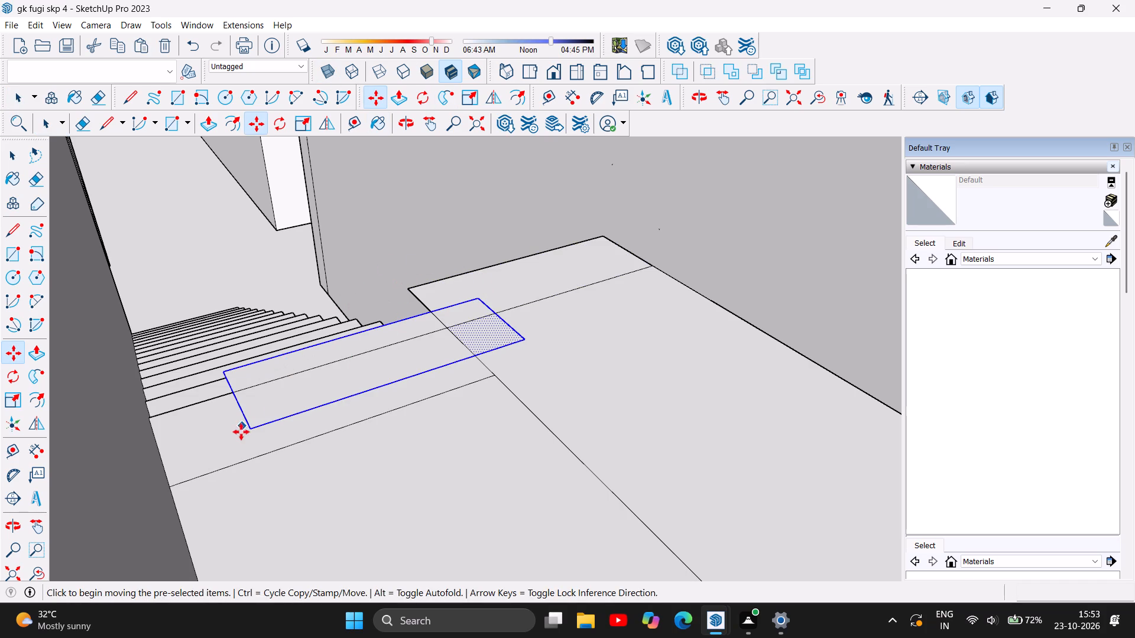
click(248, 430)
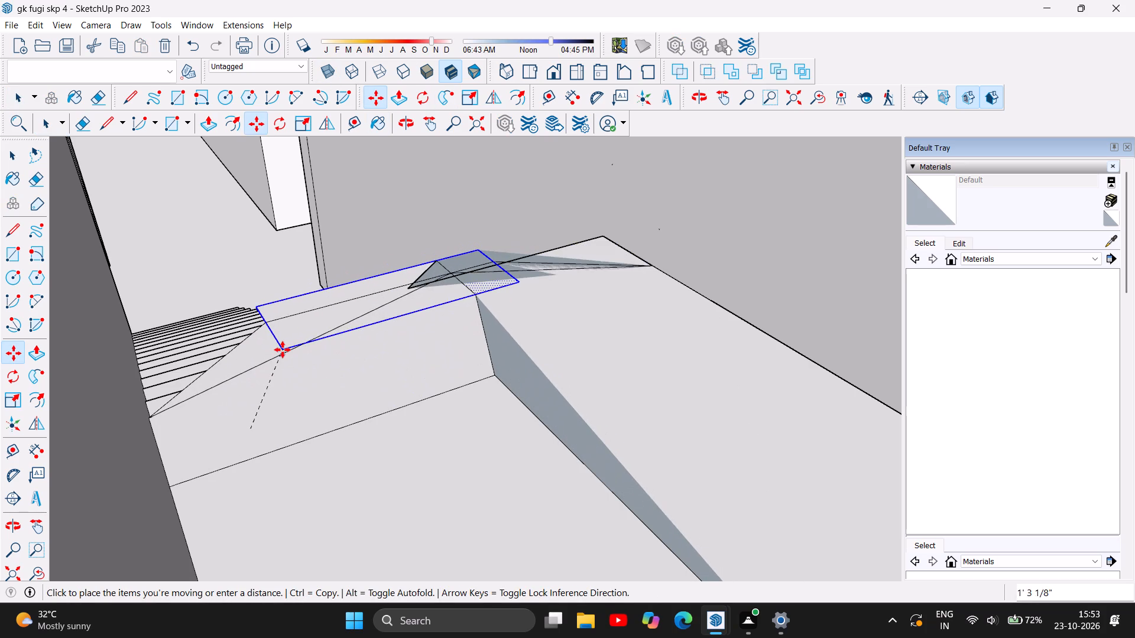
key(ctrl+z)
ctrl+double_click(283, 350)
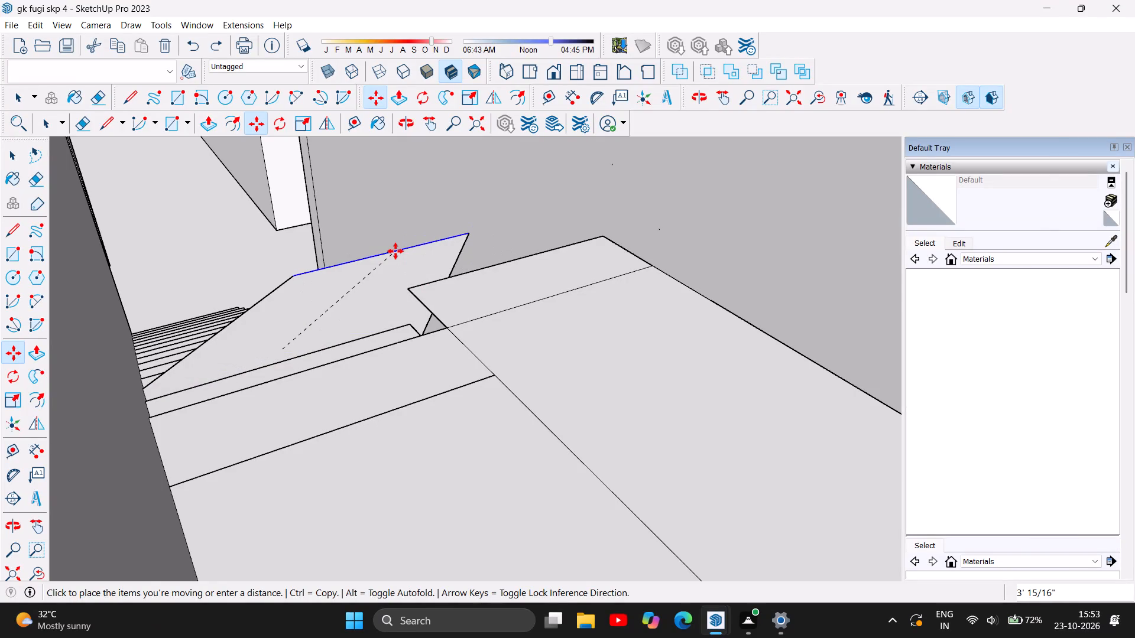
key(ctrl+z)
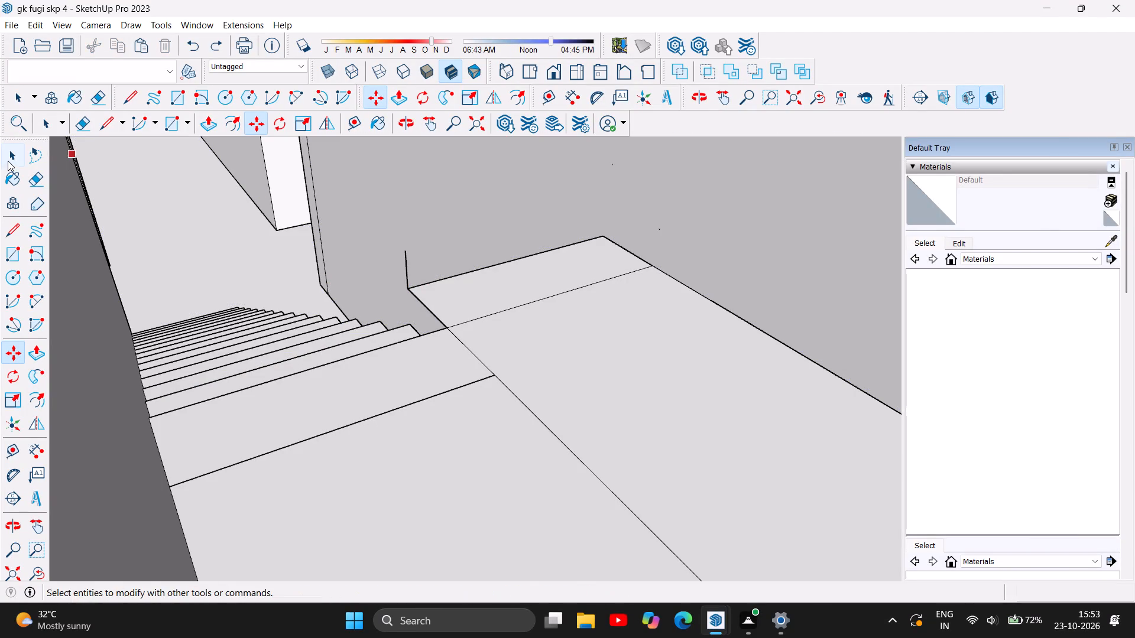
Delete the short vertical edge standing at the outer corner of the landing's narrow strip face.
click(8, 161)
click(406, 268)
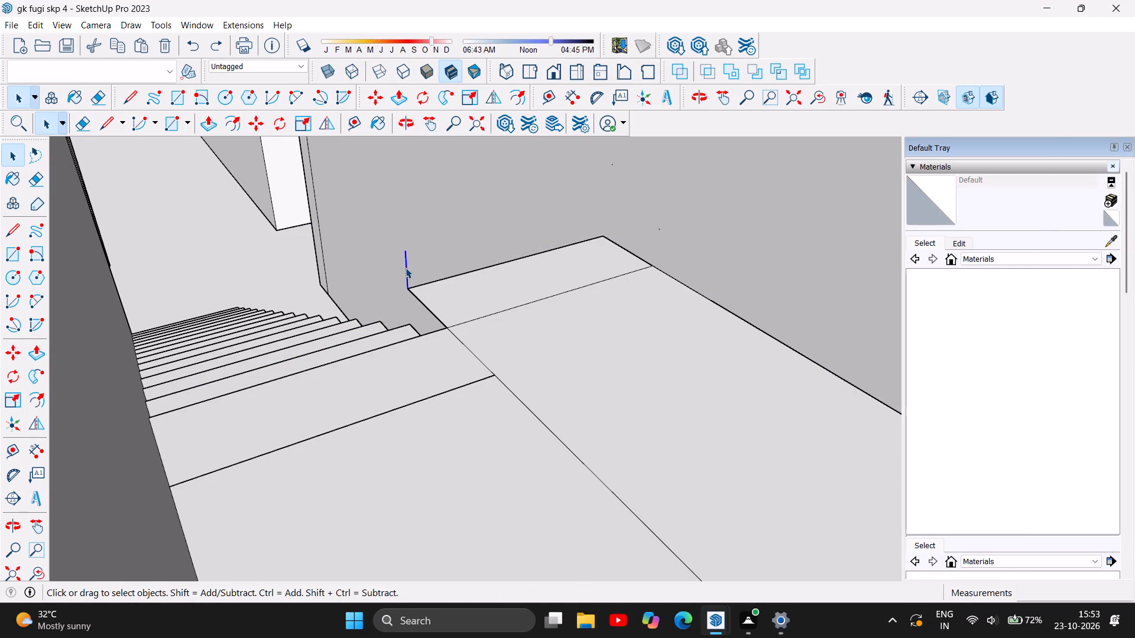
key(Delete)
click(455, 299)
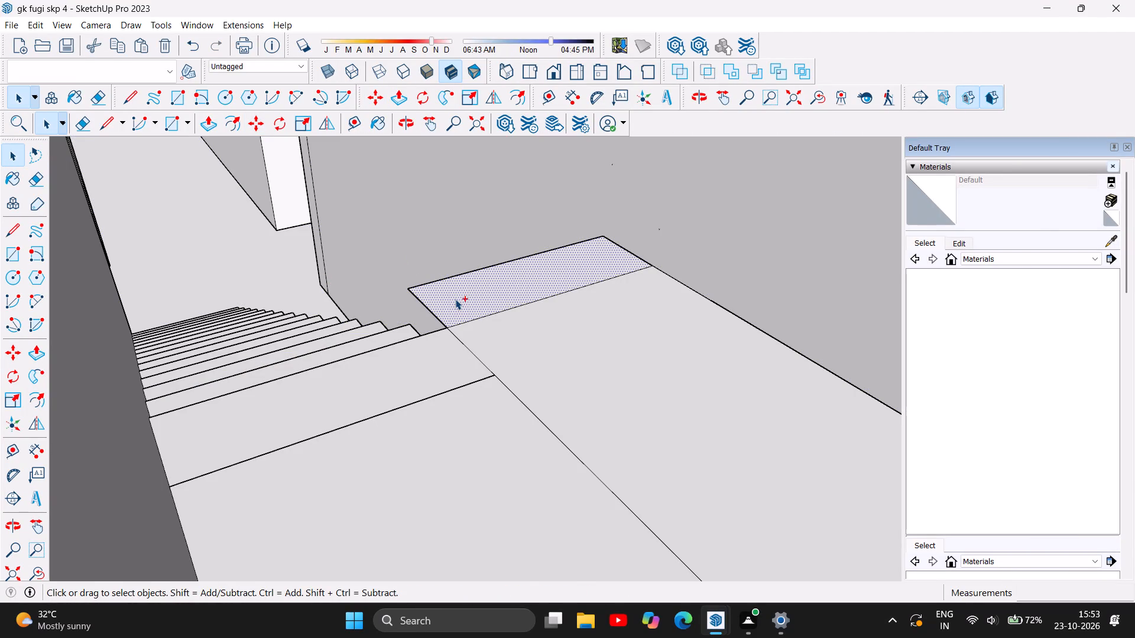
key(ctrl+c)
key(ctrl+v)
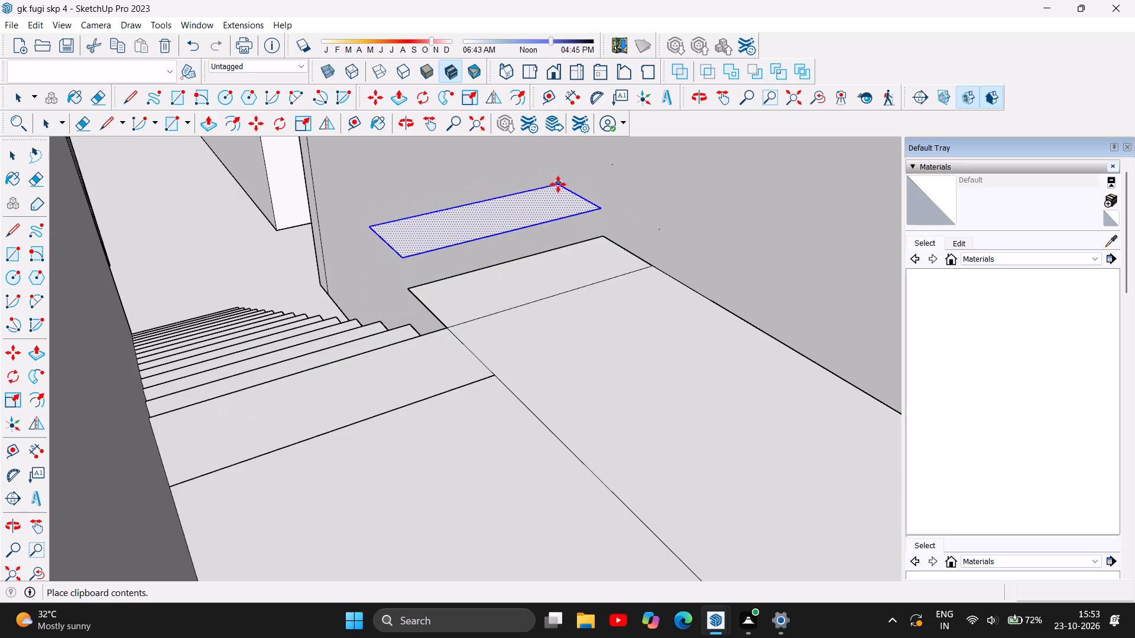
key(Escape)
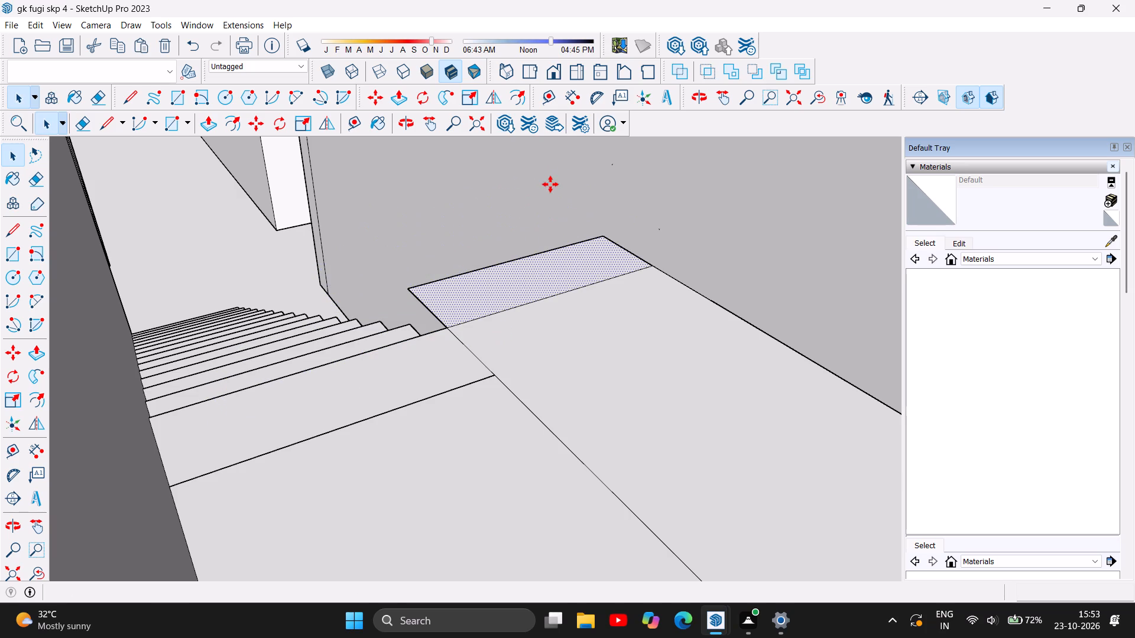
Push/Pull the narrow strip face at the end of the mid landing up 6" to form the first step.
click(207, 126)
click(510, 279)
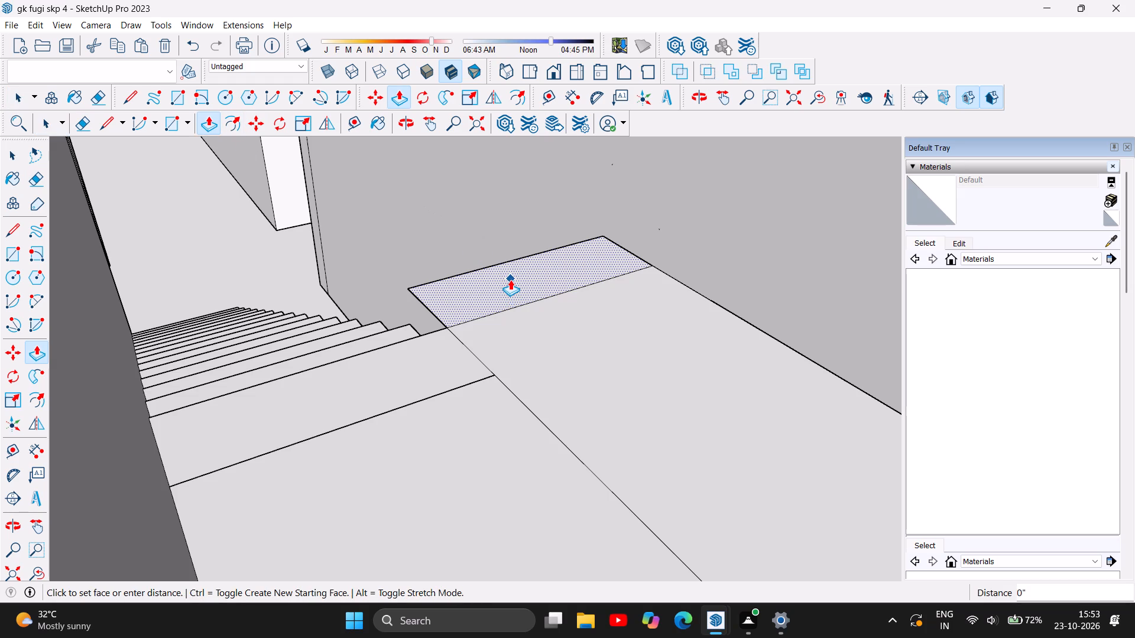
key(6)
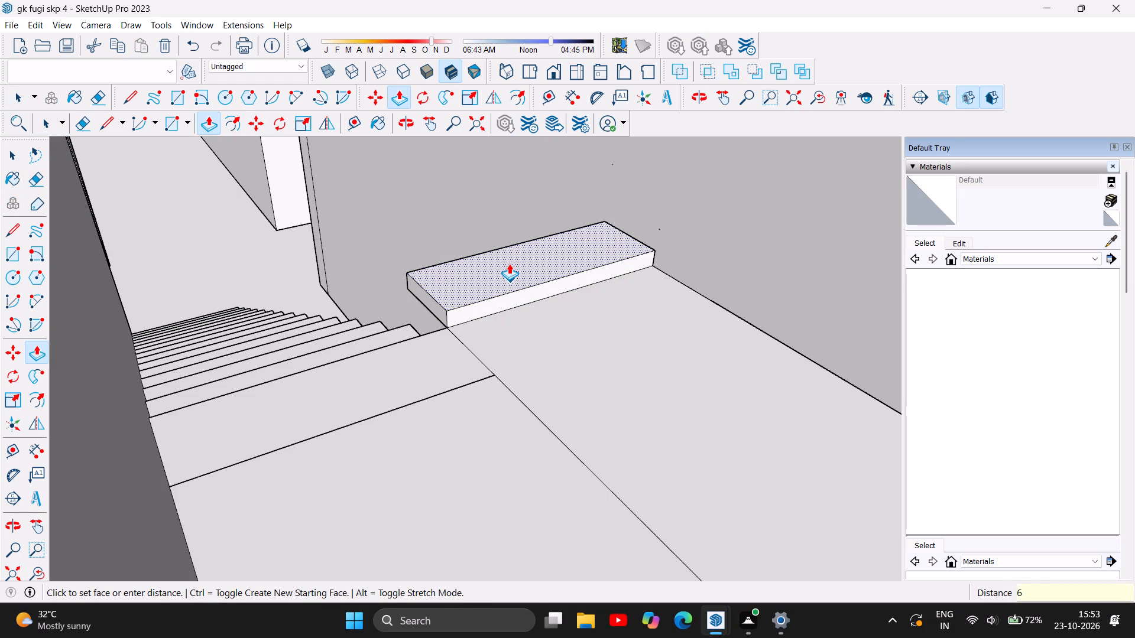
key(Return)
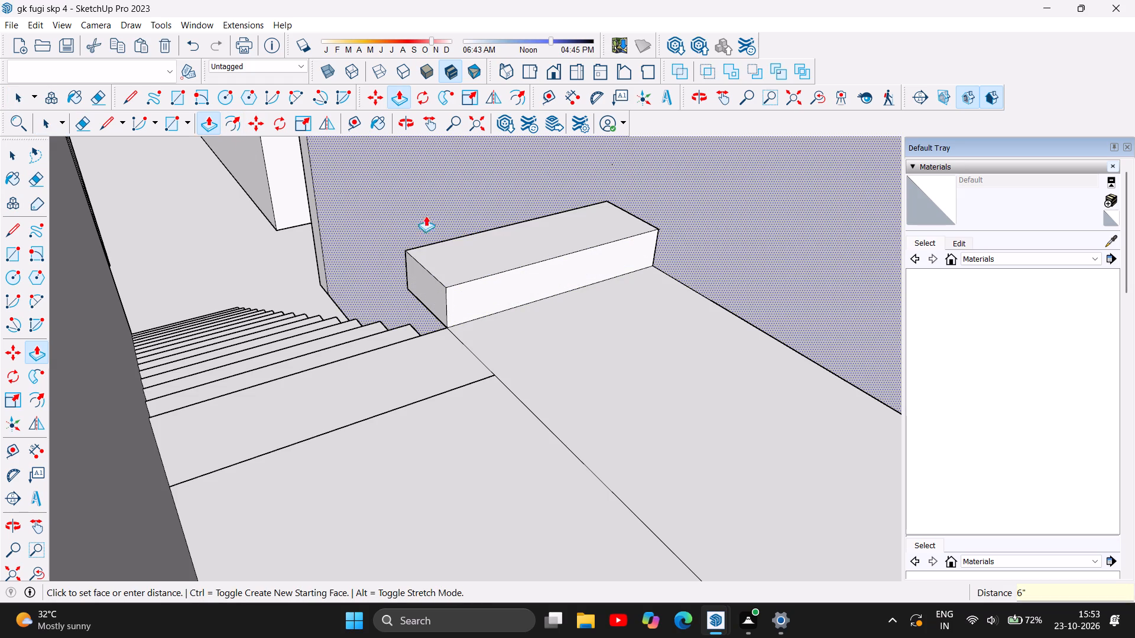
Copy the first step's top face and place the copy directly behind it, its front corner meeting the step's rear corner.
click(4, 154)
click(528, 240)
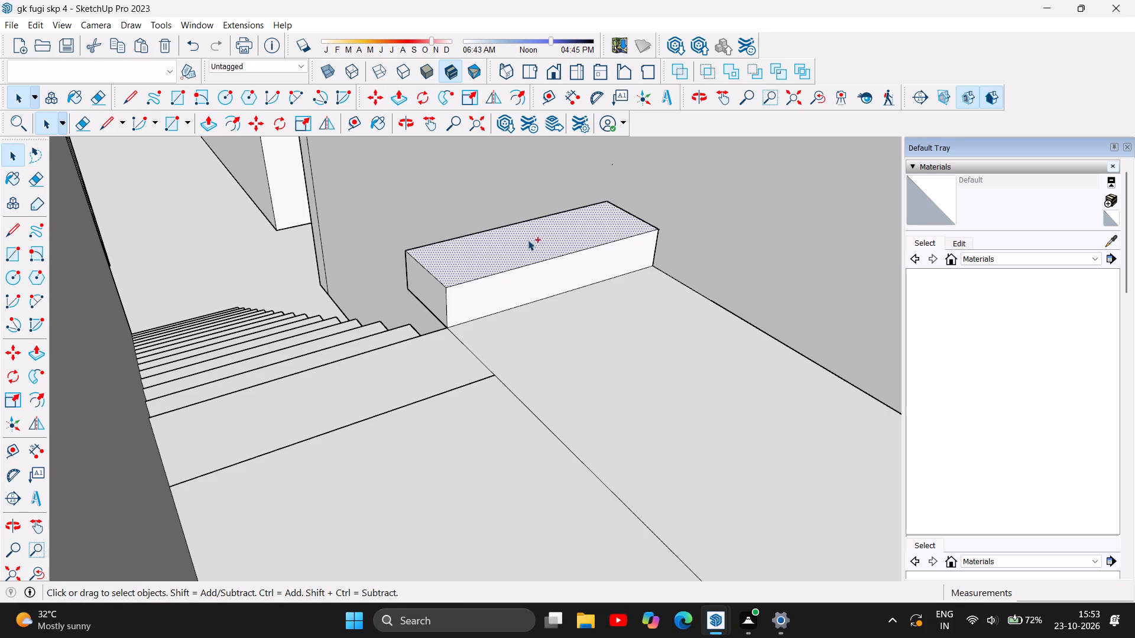
key(ctrl+c)
key(ctrl+v)
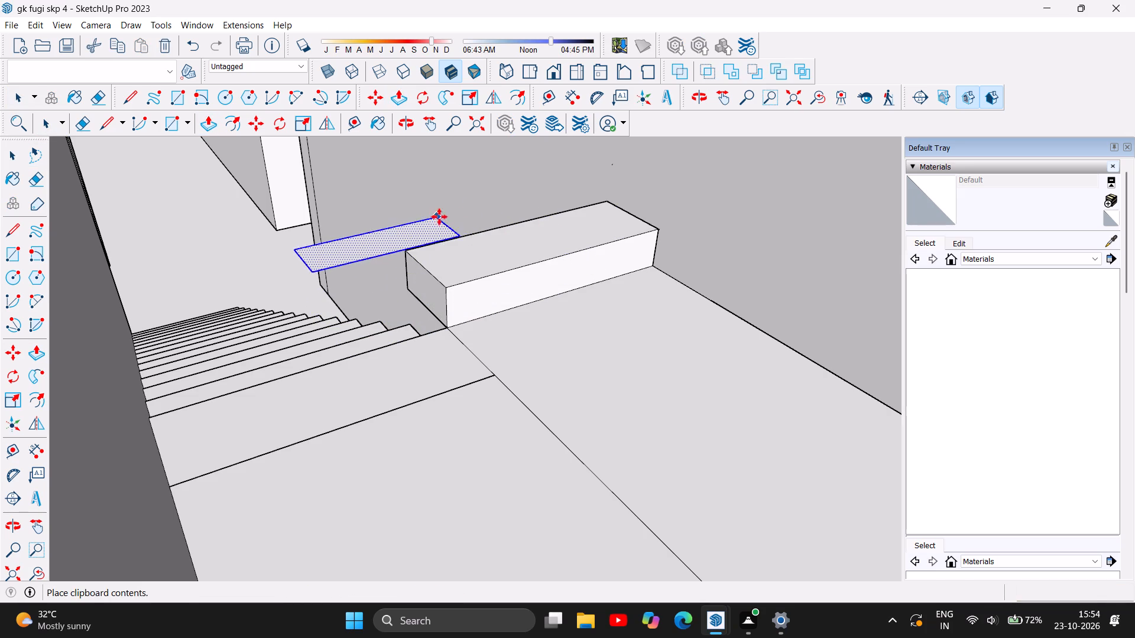
click(483, 183)
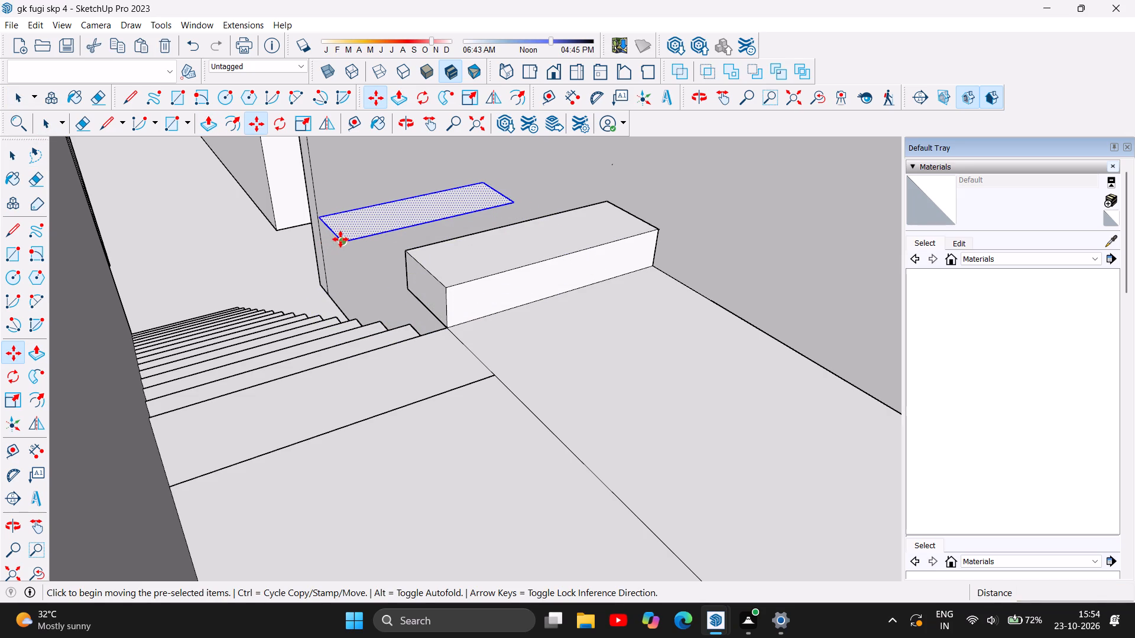
click(342, 239)
click(410, 246)
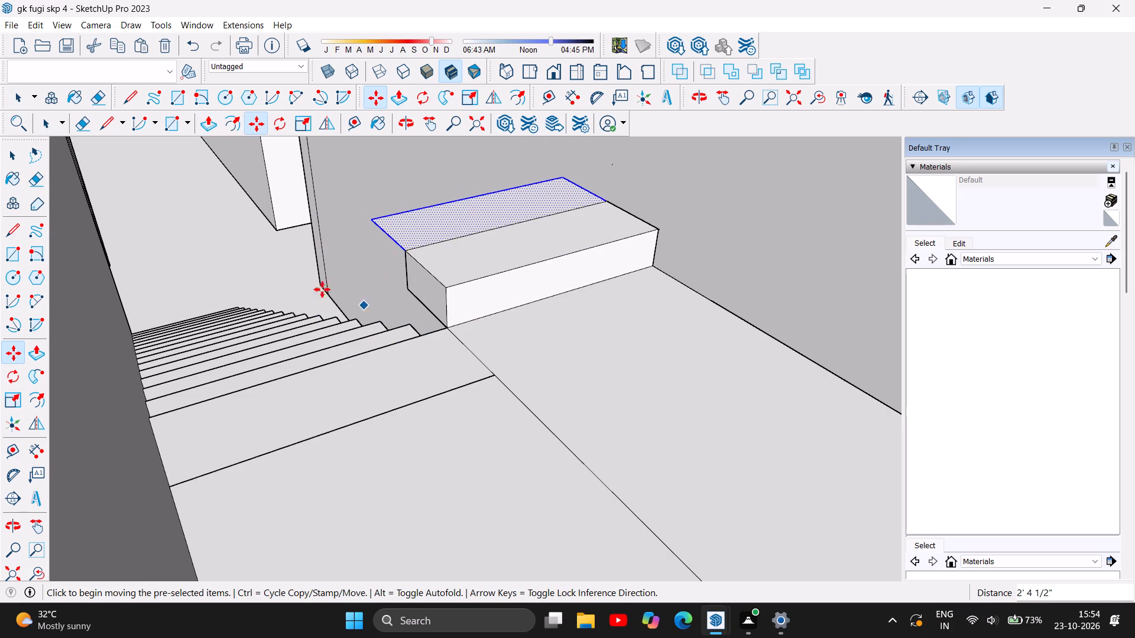
Push/Pull the copied face behind the first step up 6" to form the second step.
scroll(440, 476, down, 4)
scroll(570, 204, up, 5)
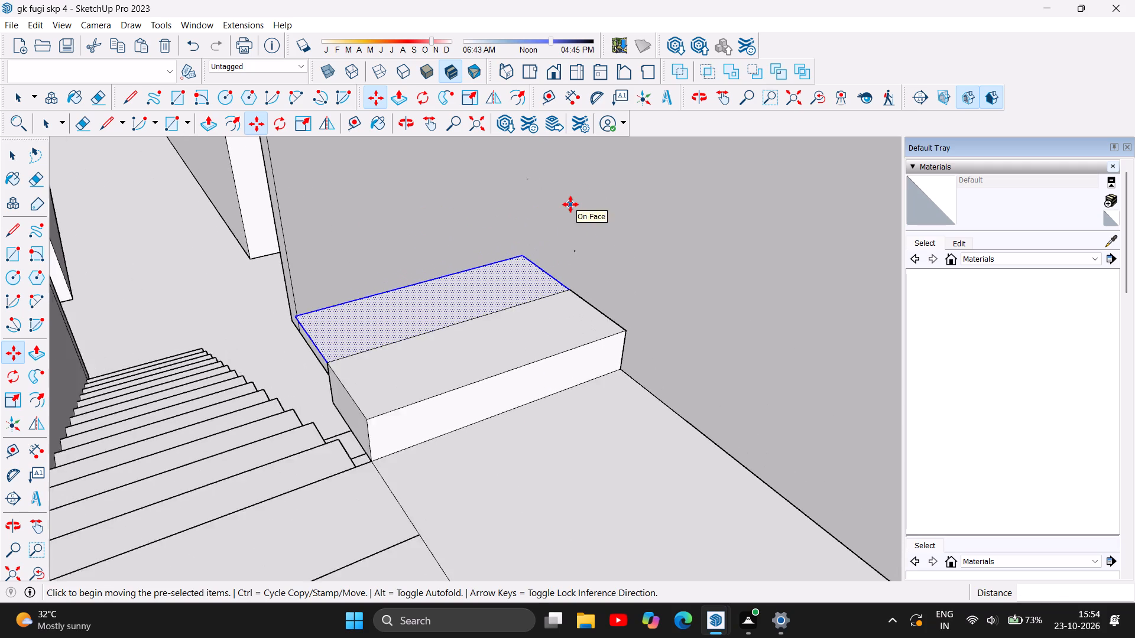
scroll(570, 204, up, 1)
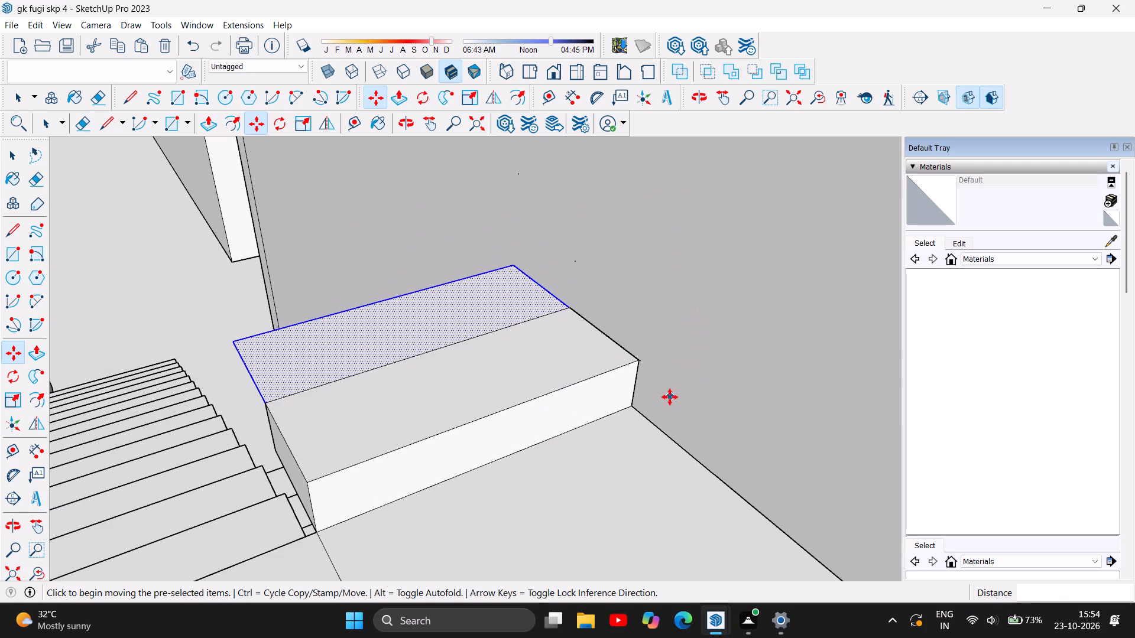
click(207, 126)
click(367, 328)
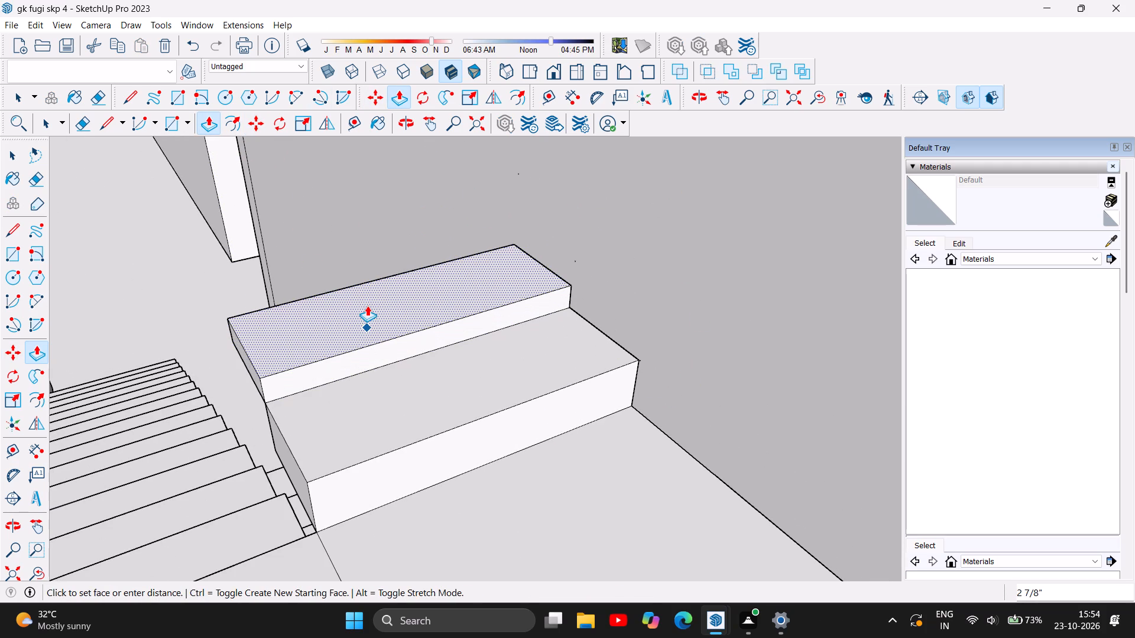
key(6)
key(Return)
Paste another tread face against the second step's rear edge and pull it up 6" to form the third step.
scroll(459, 373, down, 3)
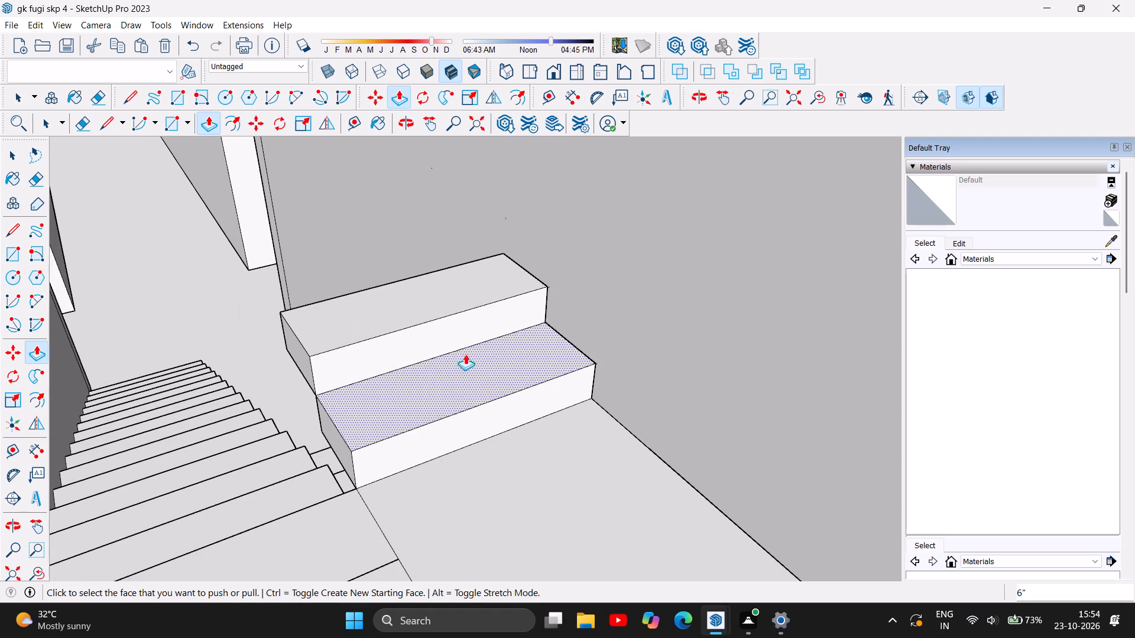
key(ctrl+v)
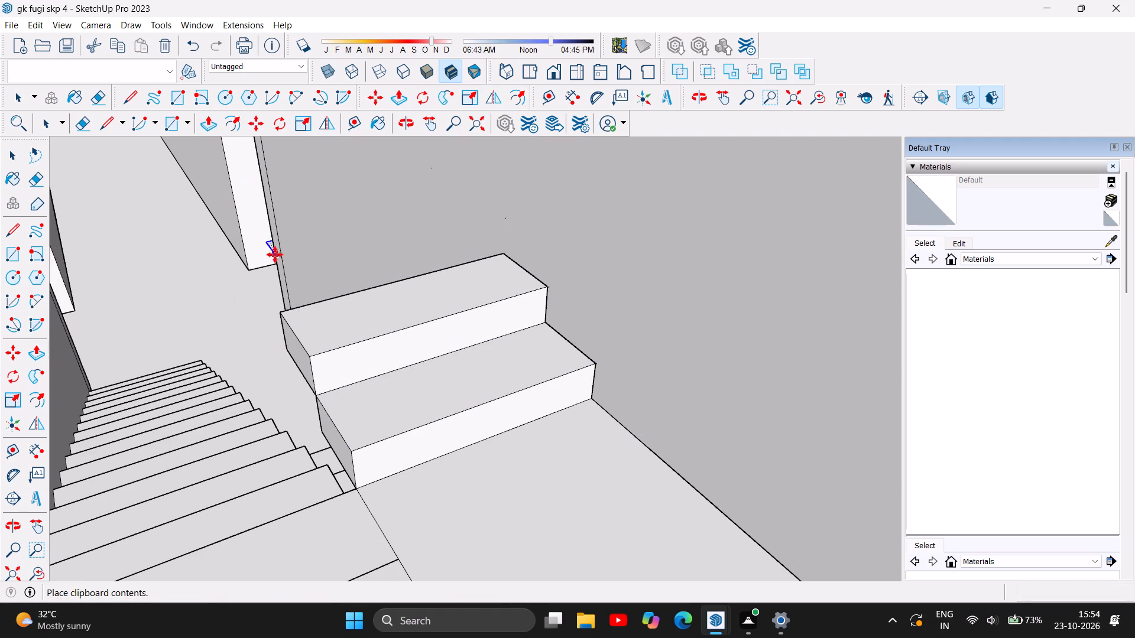
scroll(289, 243, down, 2)
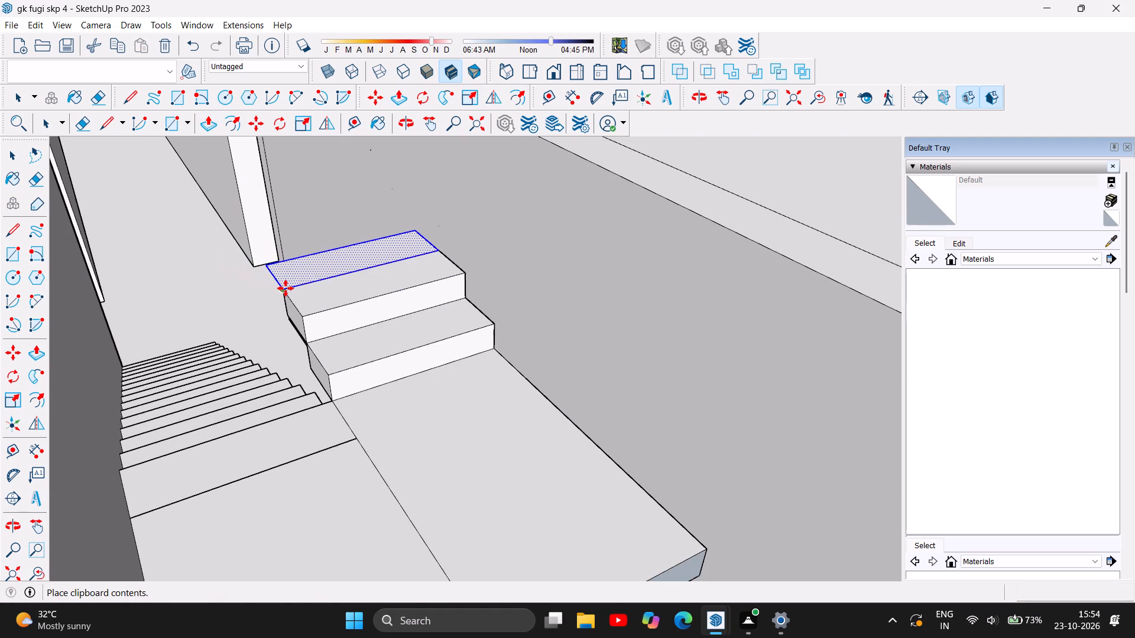
click(286, 288)
click(206, 129)
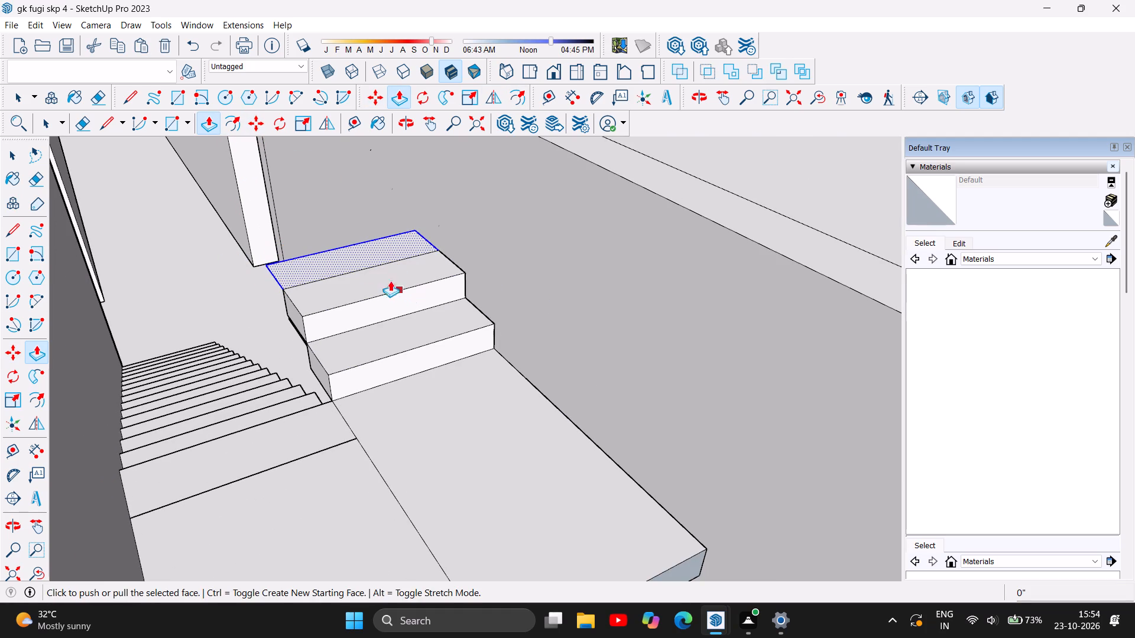
click(354, 252)
key(6)
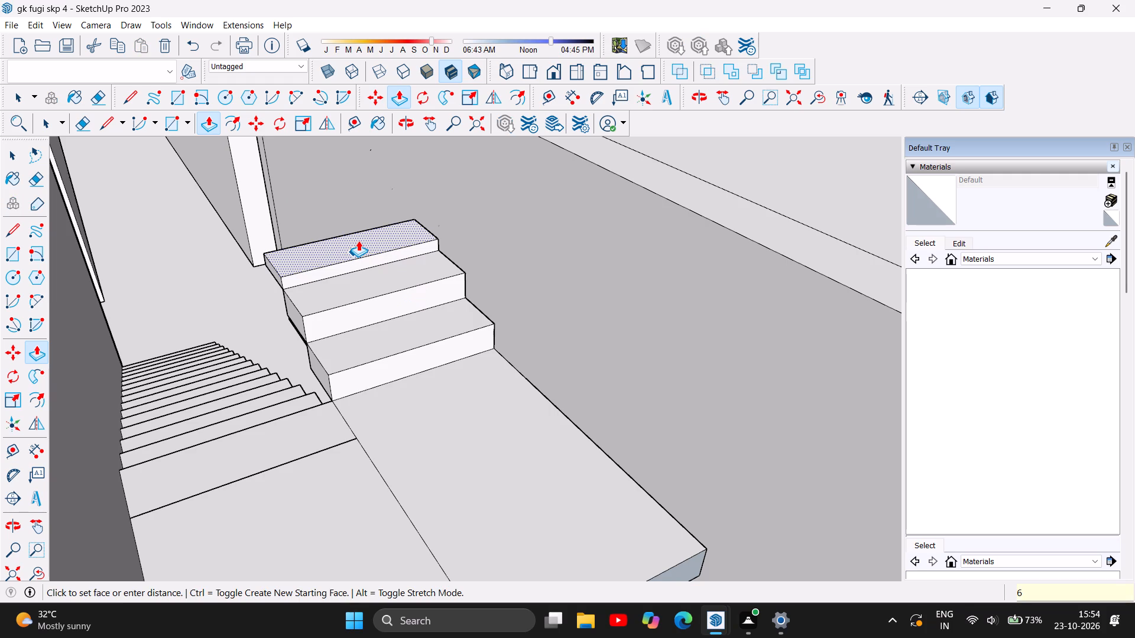
key(Return)
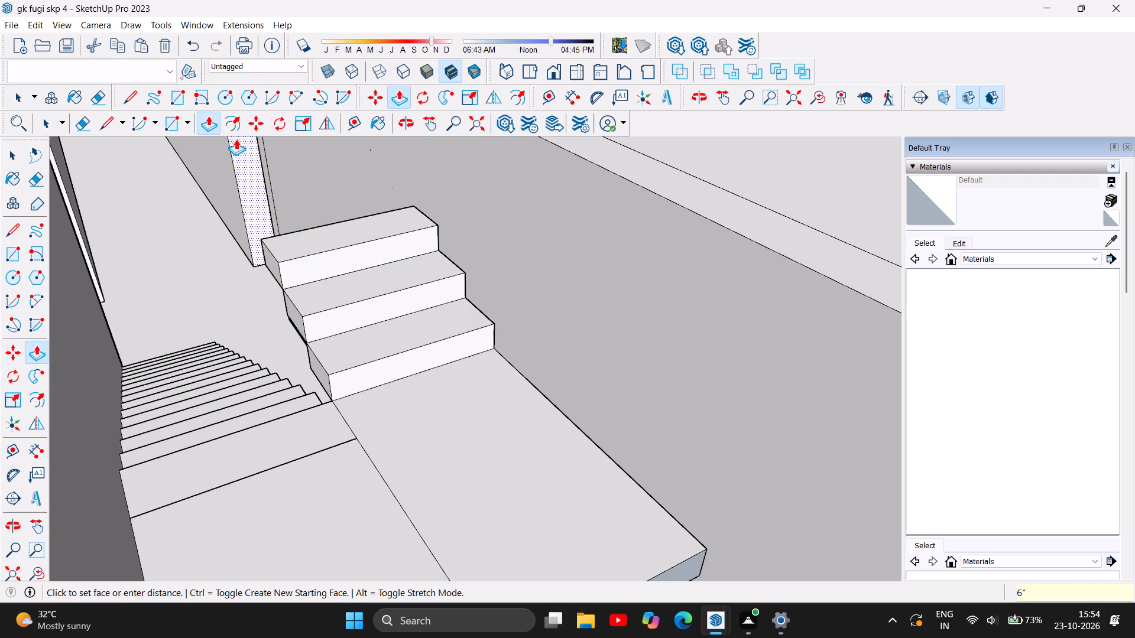
Paste another tread face against the third step's rear edge and pull it up 6" to form the fourth step.
key(ctrl+v)
click(266, 242)
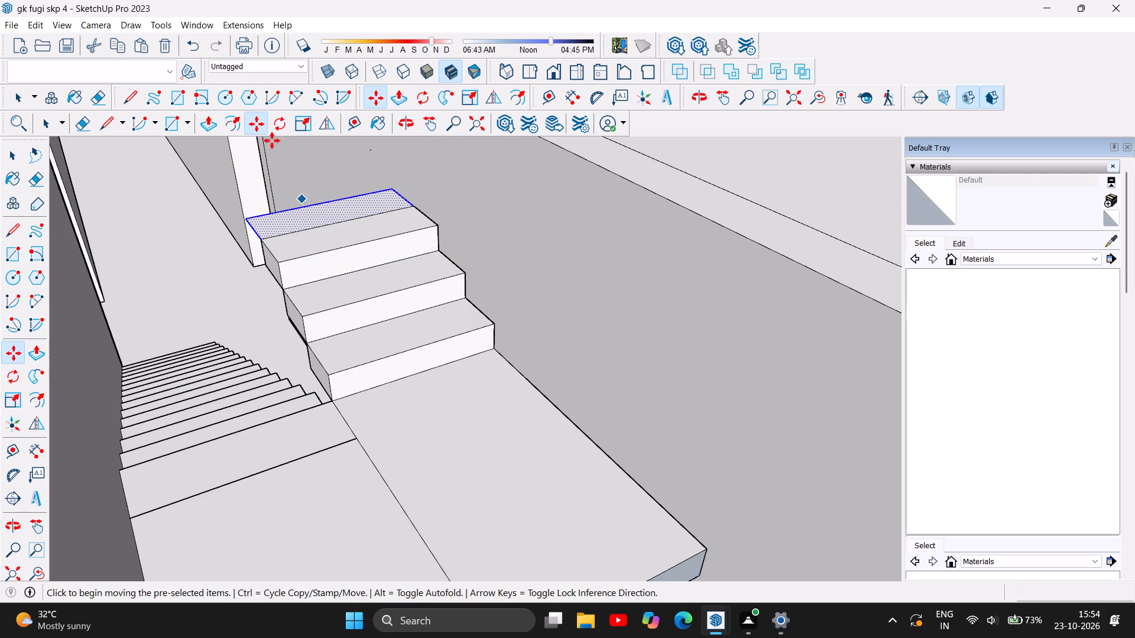
click(214, 128)
click(322, 206)
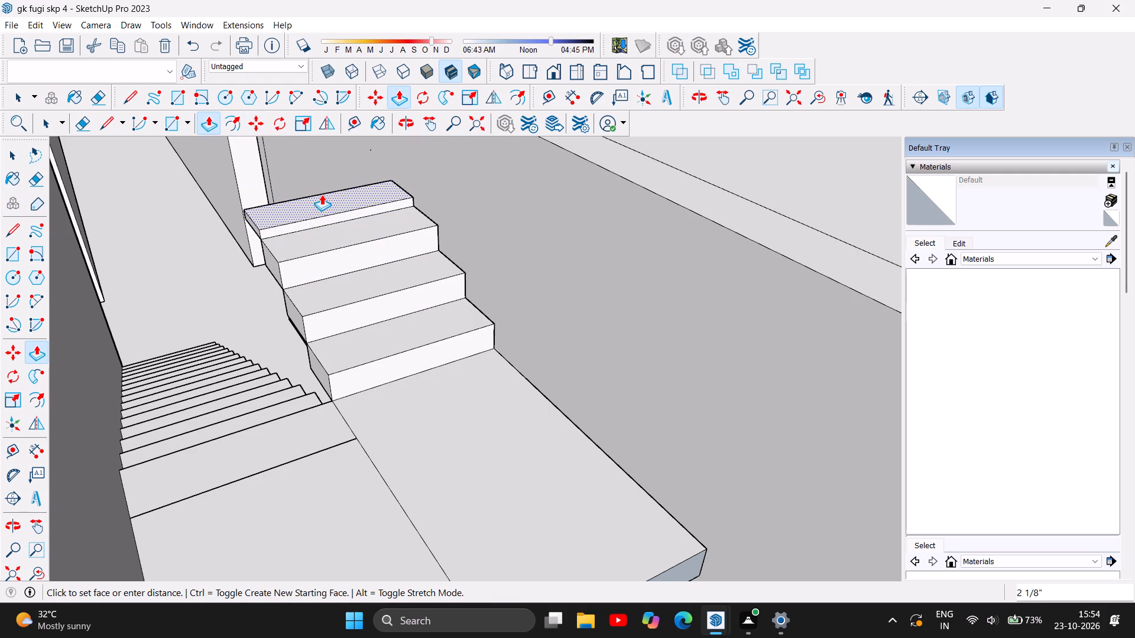
key(6)
key(Return)
Paste another tread face against the fourth step's rear edge and pull it up 6" to form the fifth step.
scroll(437, 367, down, 4)
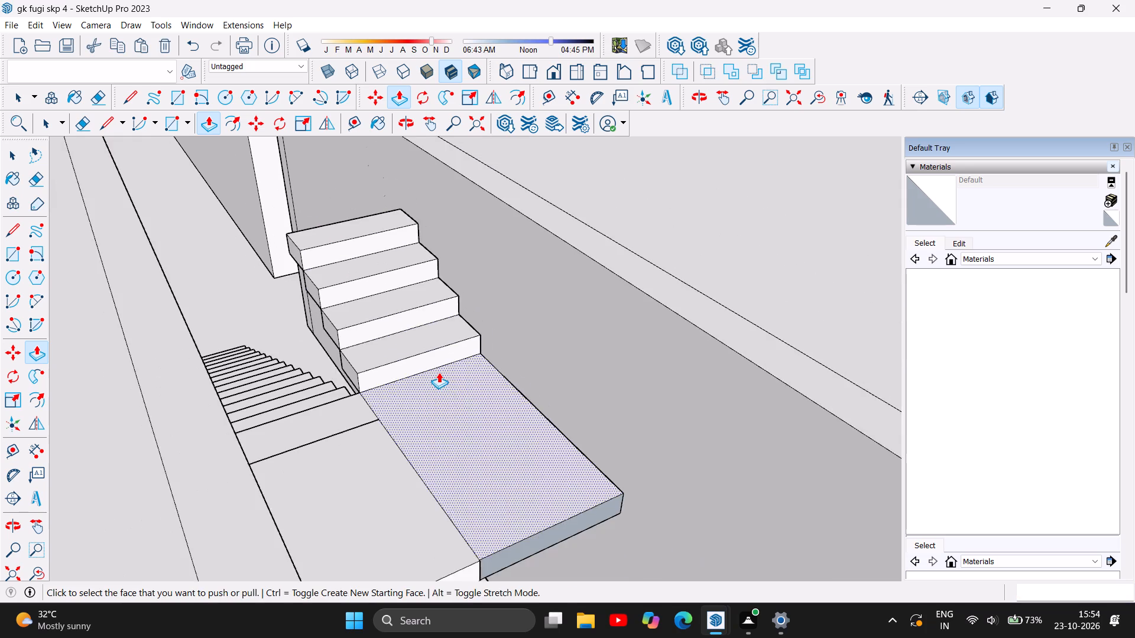
scroll(342, 147, up, 4)
key(ctrl+v)
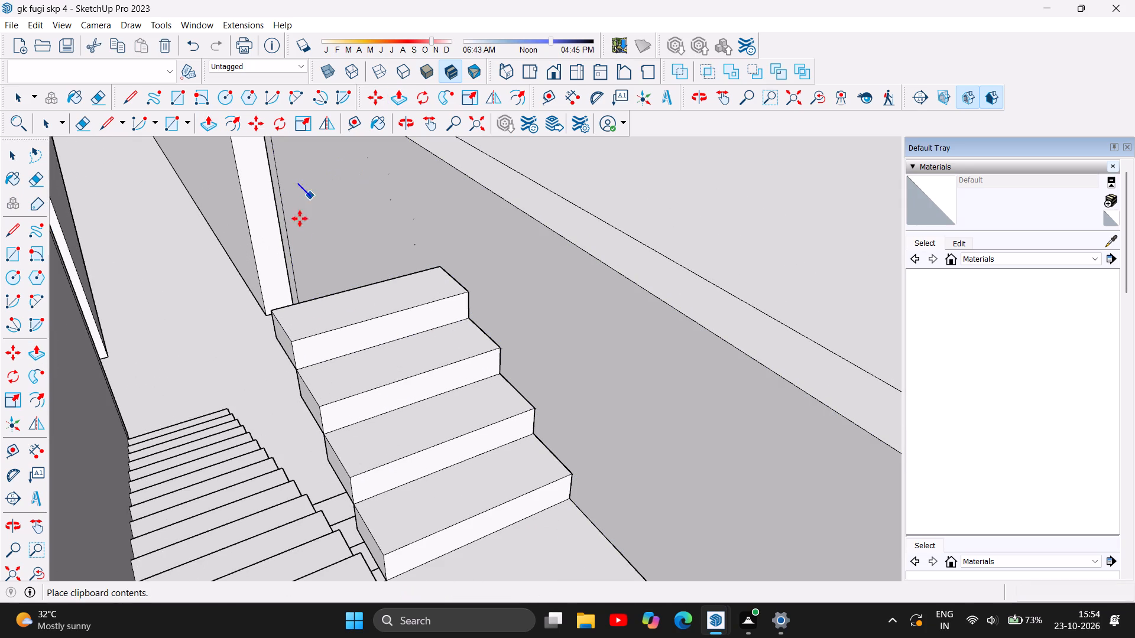
click(270, 307)
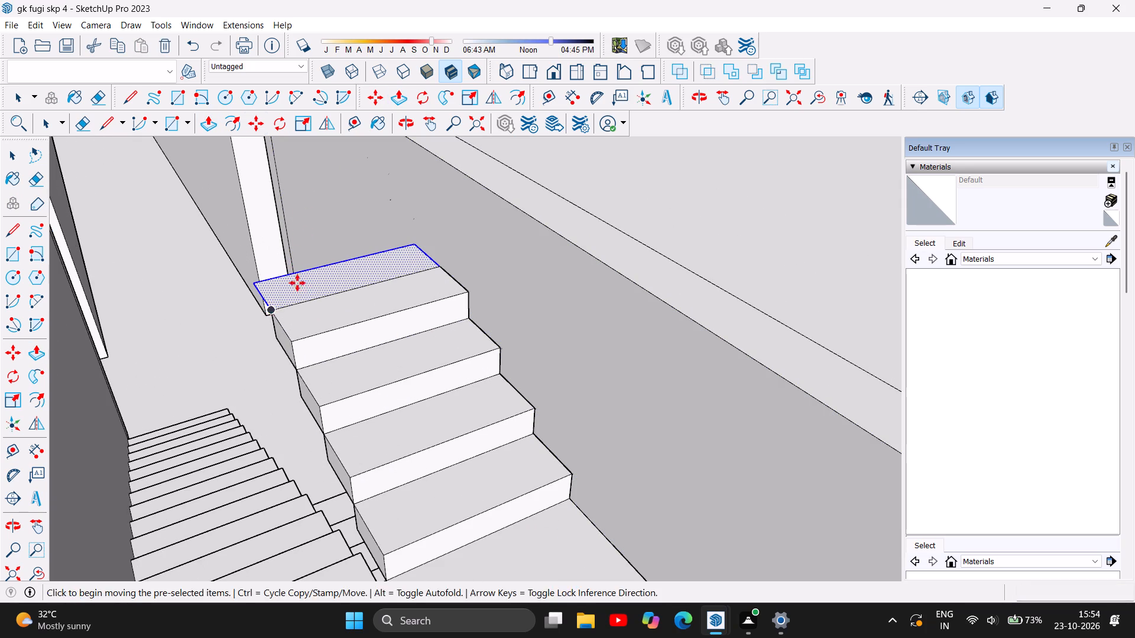
click(209, 128)
click(305, 276)
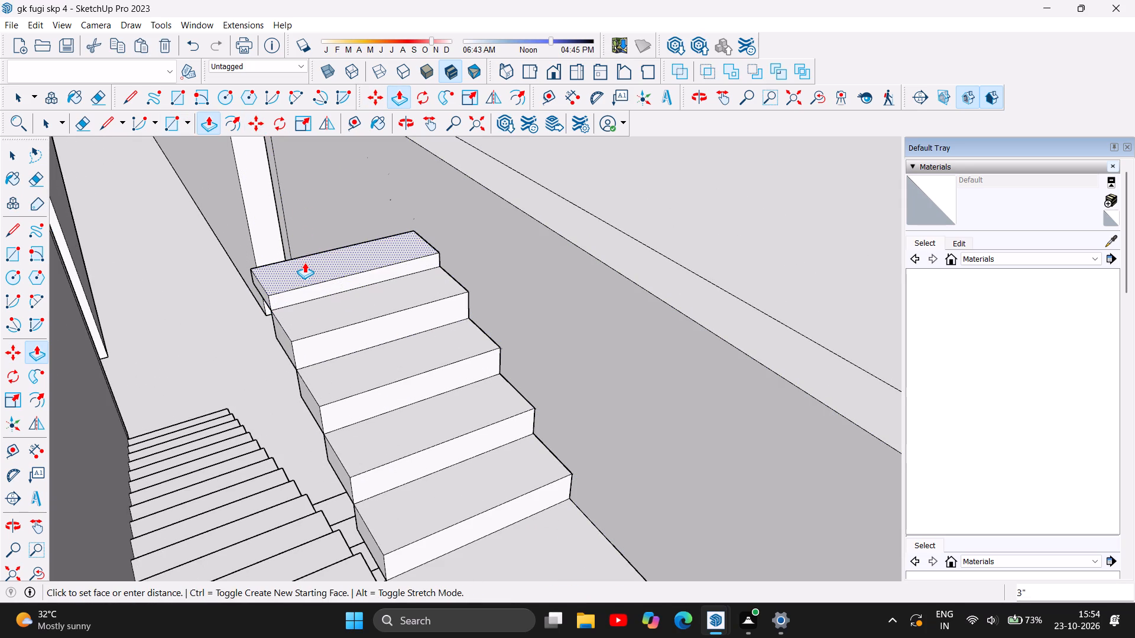
key(6)
key(Return)
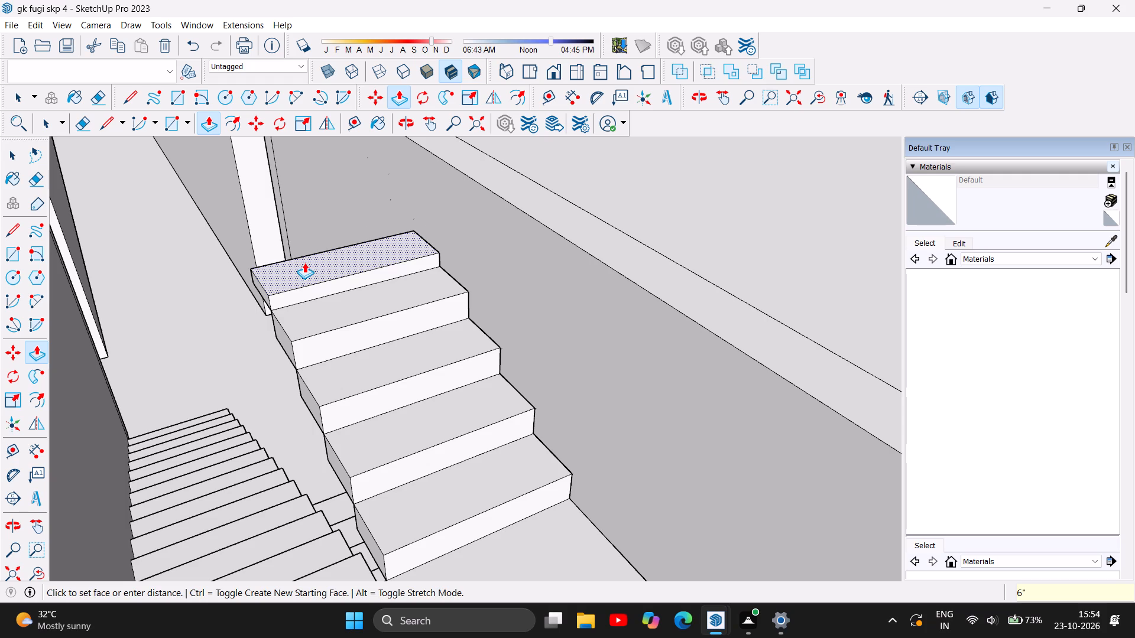
scroll(369, 152, up, 2)
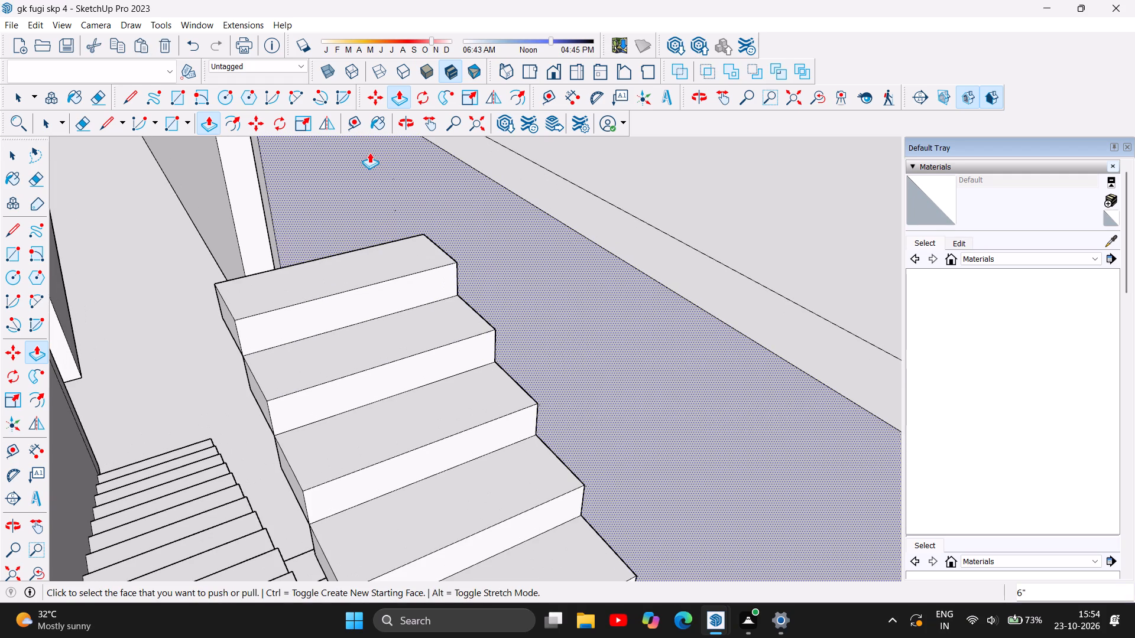
Paste another tread face against the fifth step's rear edge and pull it up 6" to form the sixth step.
key(ctrl+v)
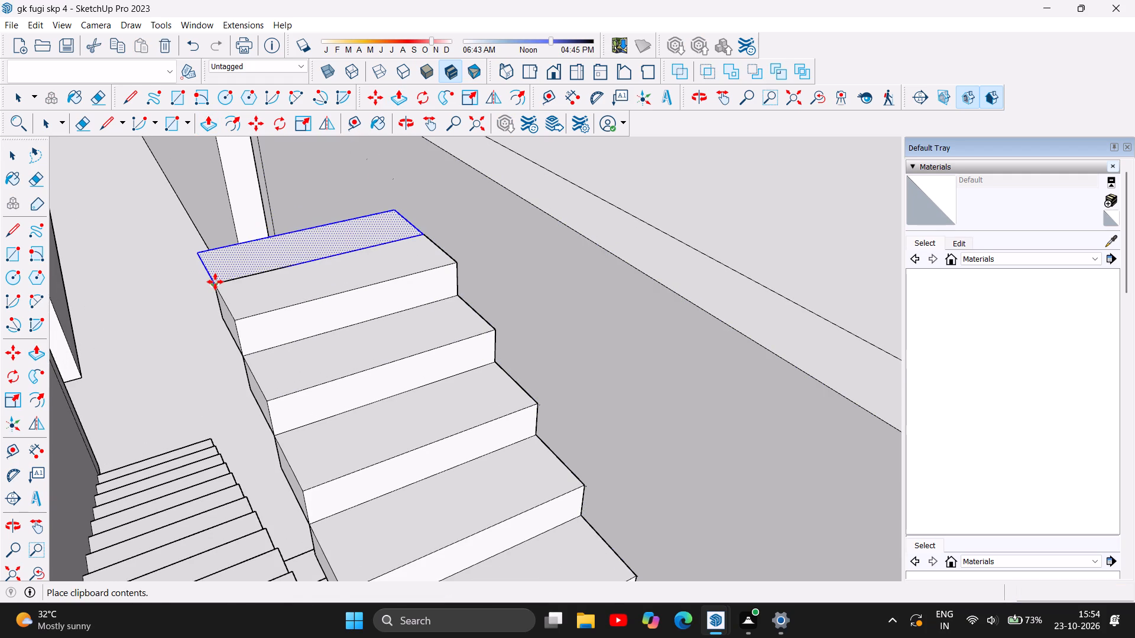
click(215, 282)
click(208, 129)
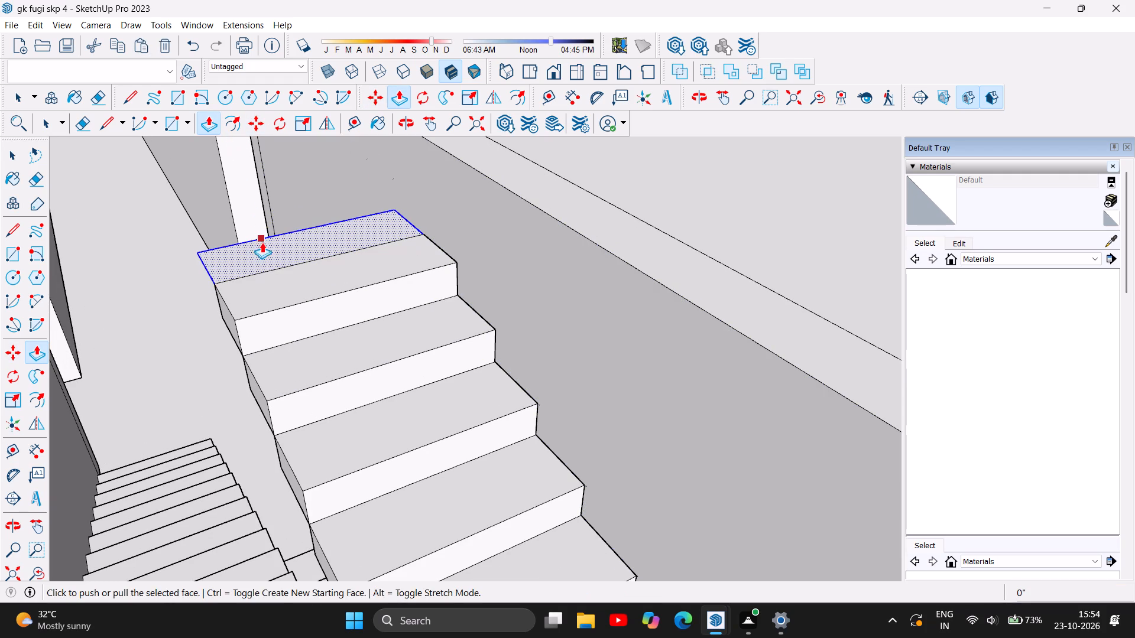
click(272, 252)
key(6)
key(Return)
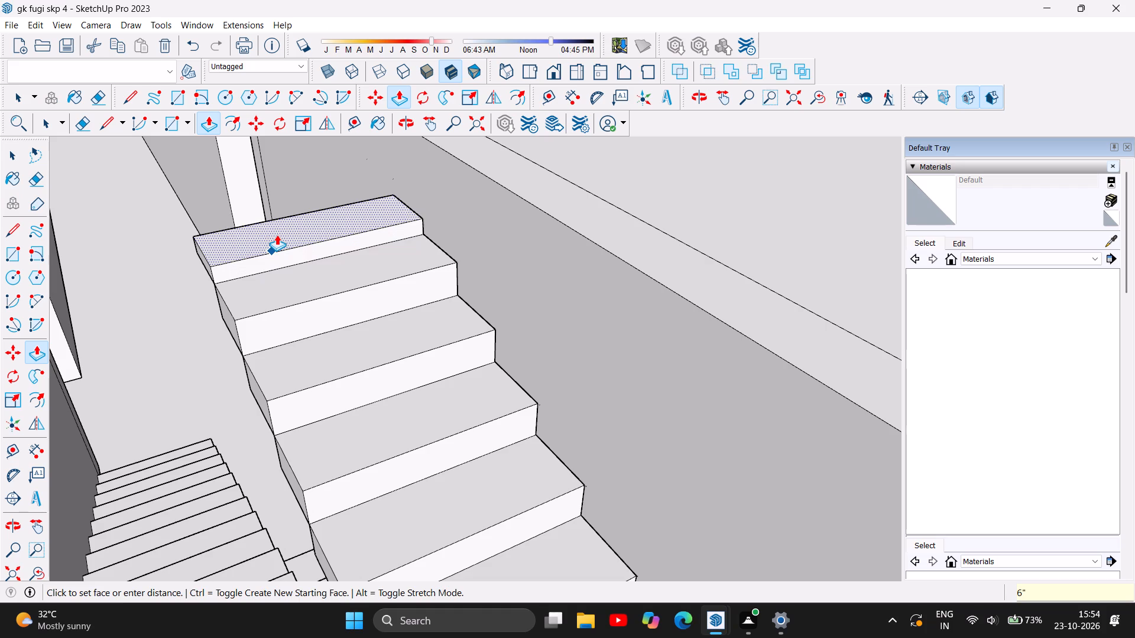
Paste another tread face against the sixth step's rear edge and pull it up 6" to form the seventh step.
scroll(409, 347, down, 5)
scroll(319, 172, up, 3)
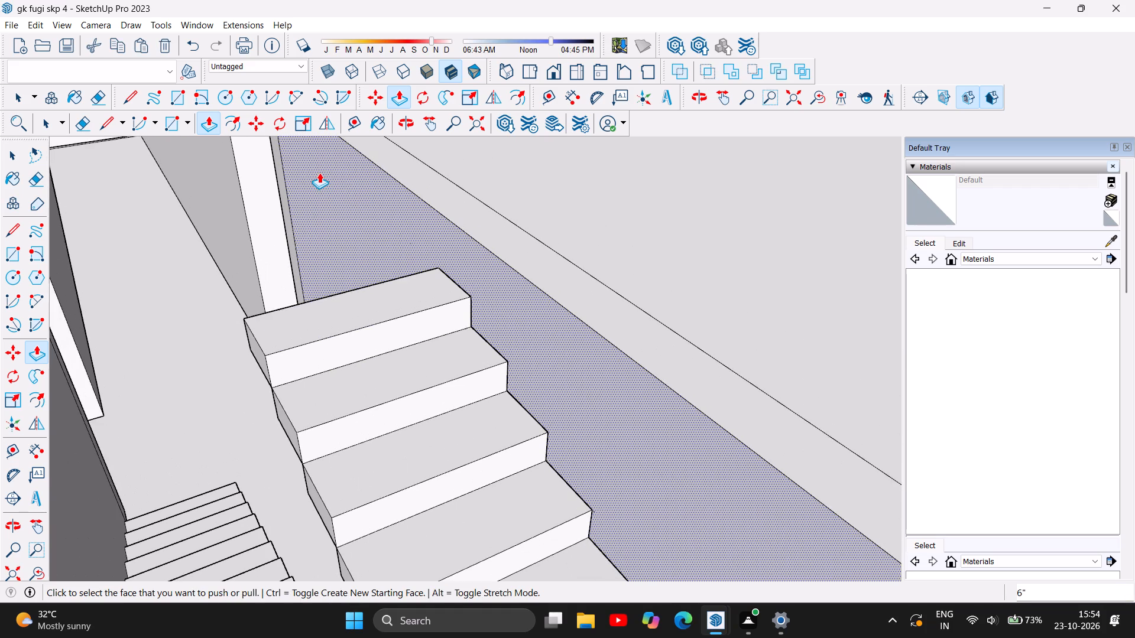
key(ctrl+v)
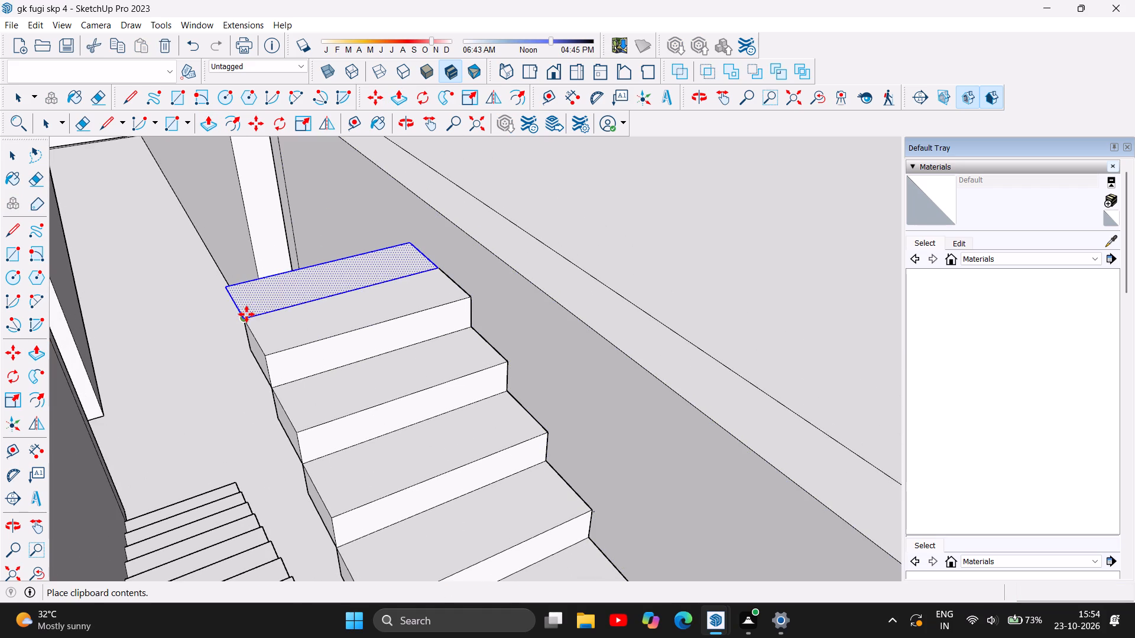
click(245, 316)
click(207, 128)
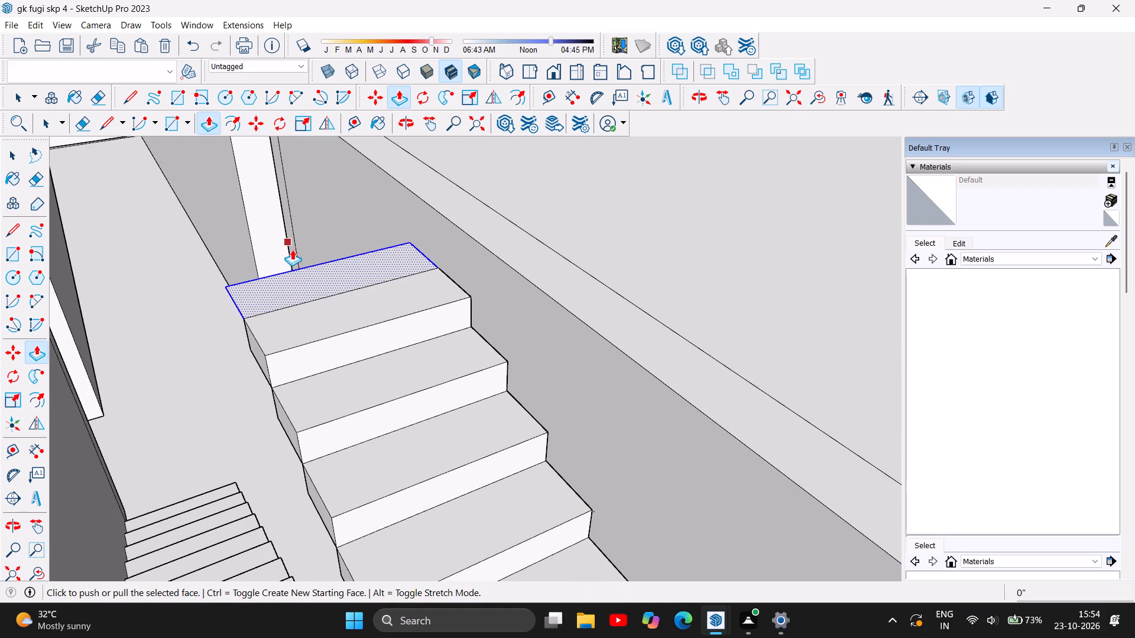
click(320, 269)
key(6)
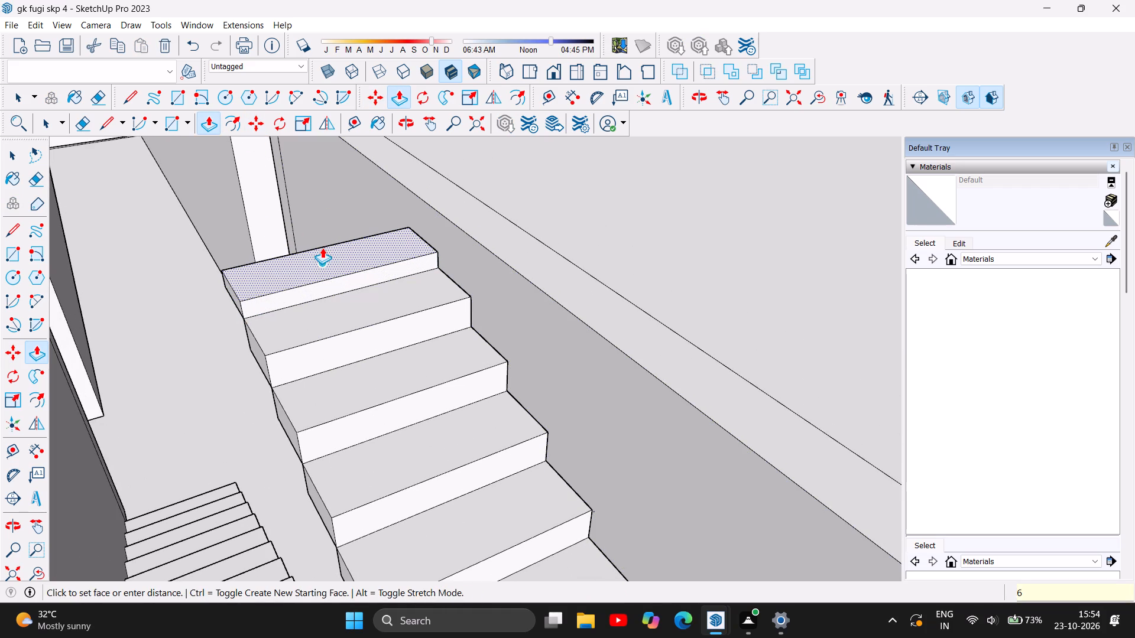
key(Return)
Paste another tread face against the seventh step's rear edge and pull it up 5" to form the eighth step.
scroll(445, 264, down, 4)
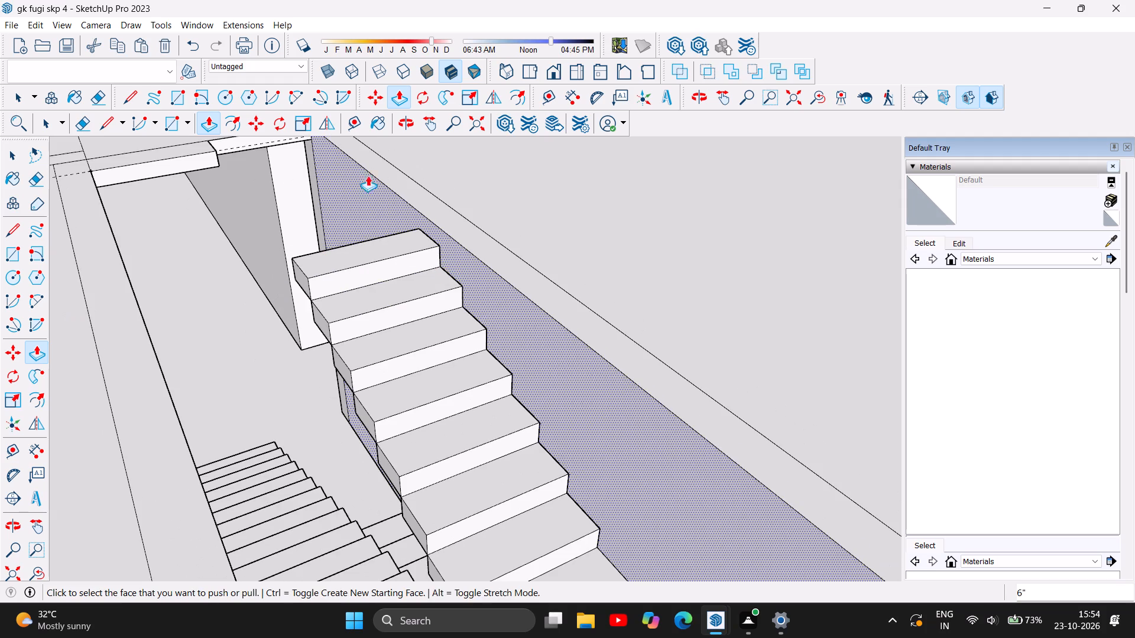
scroll(339, 148, up, 2)
key(ctrl+v)
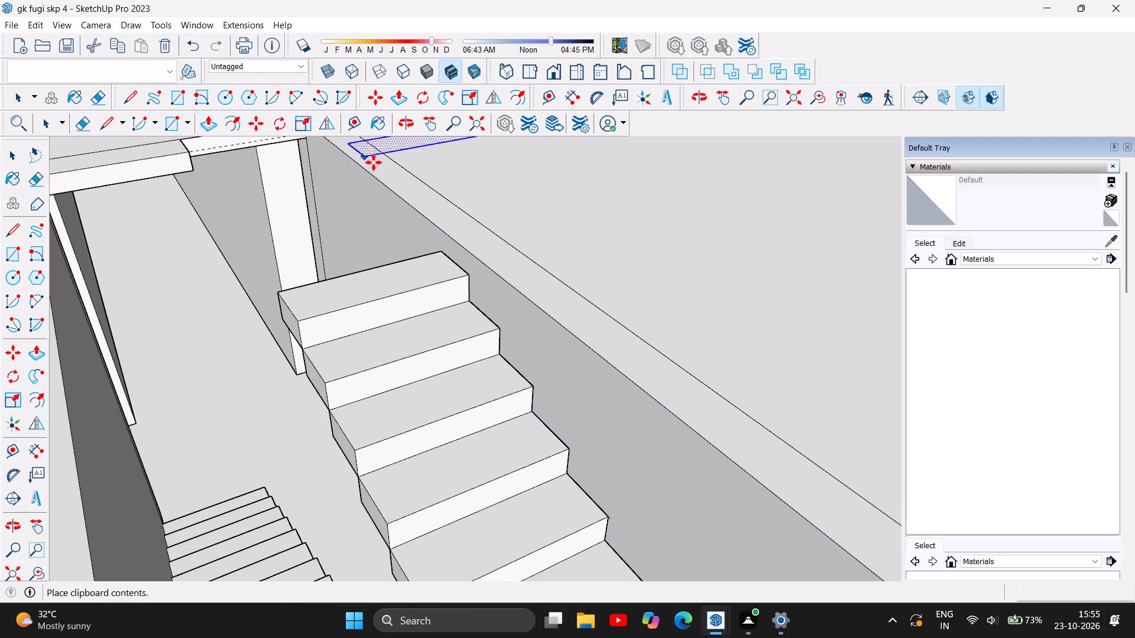
click(277, 289)
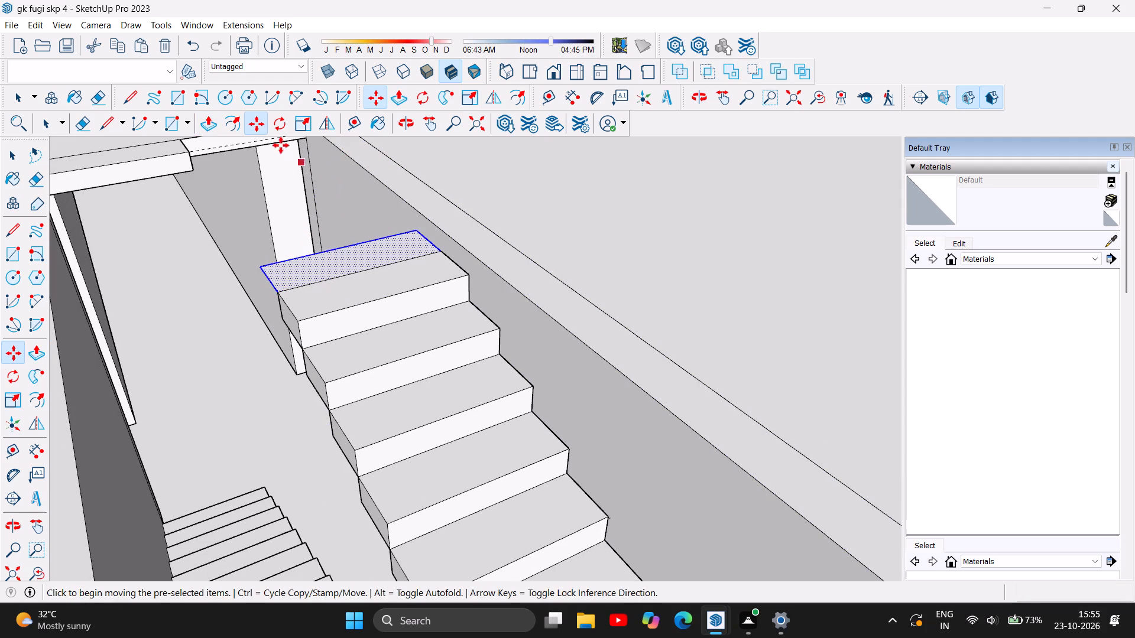
click(207, 123)
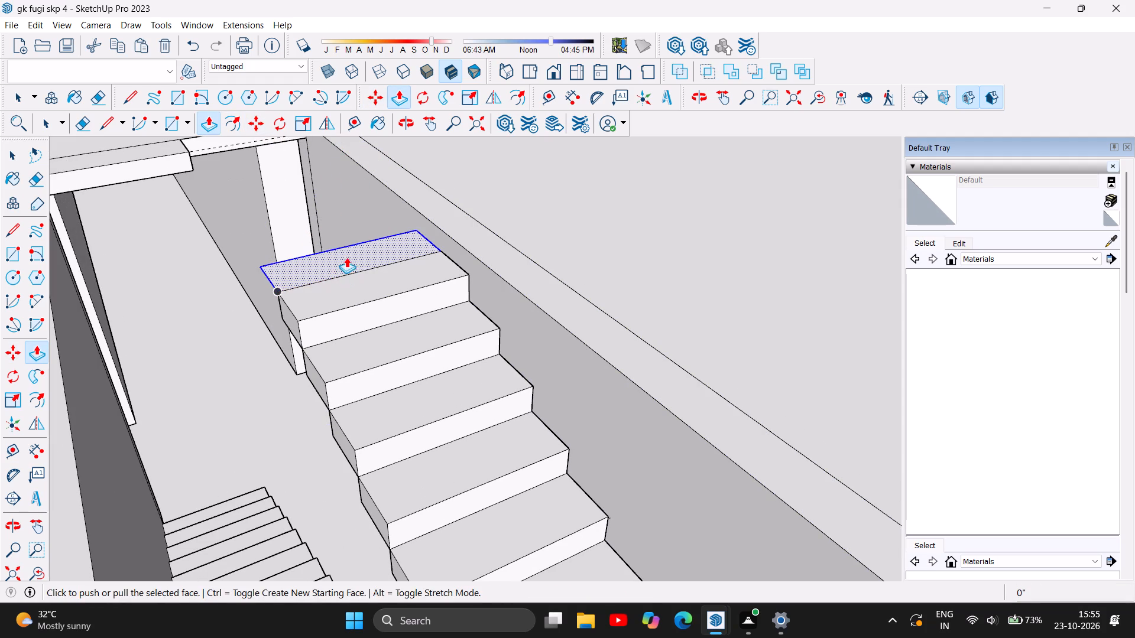
click(346, 252)
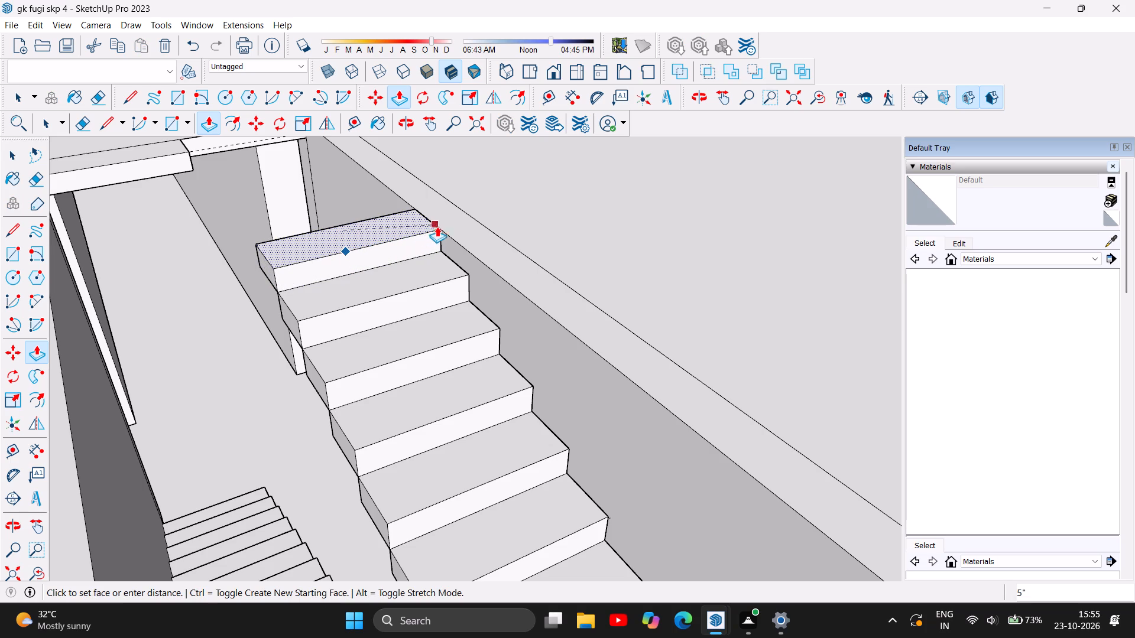
click(447, 220)
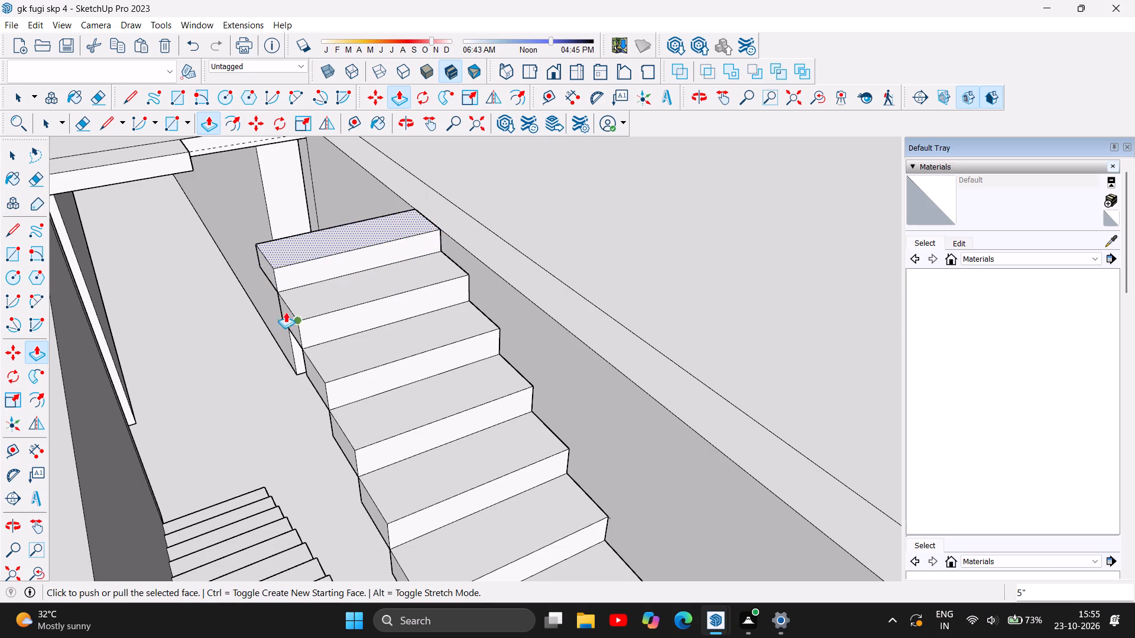
Examine the stairwell and the new upper flight from outside, below and behind, relative to the upper floor slab.
scroll(453, 230, down, 5)
scroll(229, 259, down, 5)
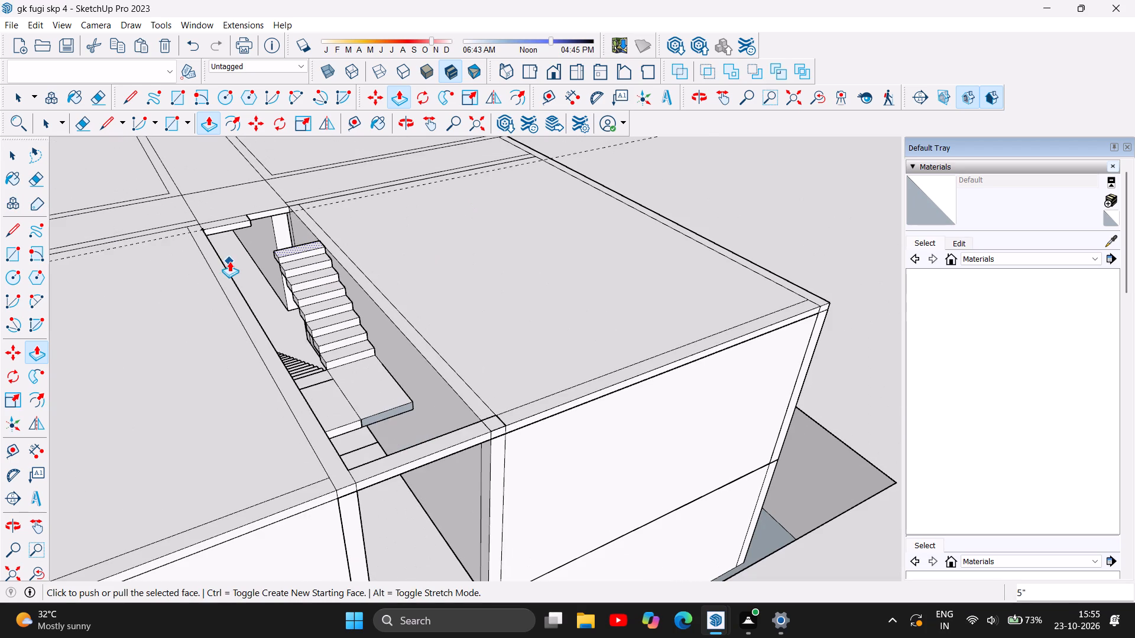
scroll(579, 219, down, 5)
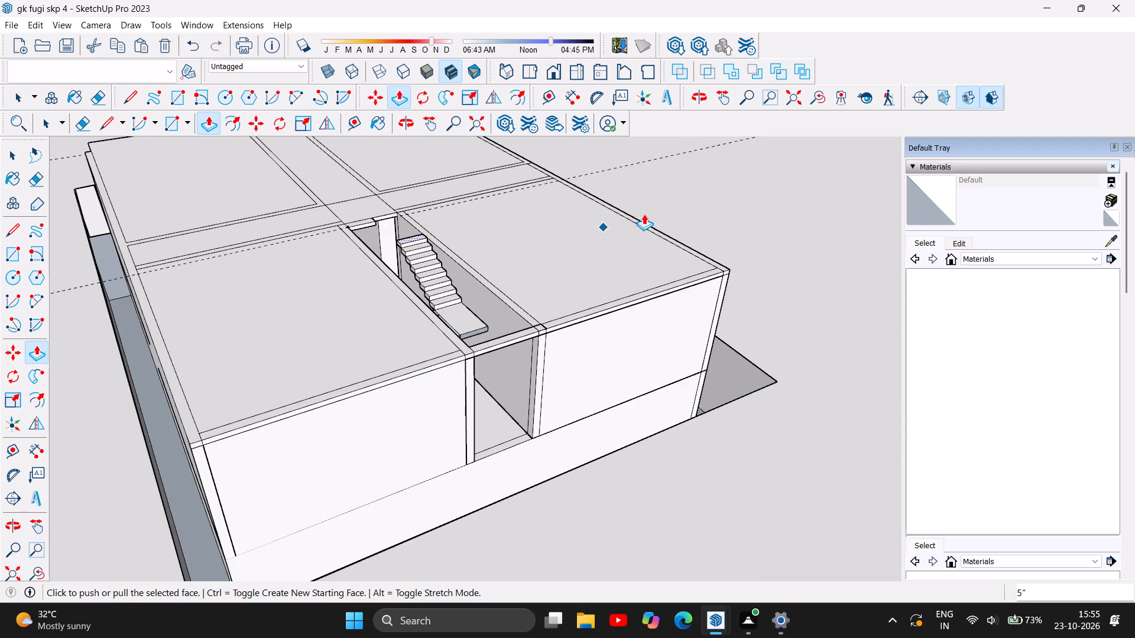
scroll(301, 240, down, 10)
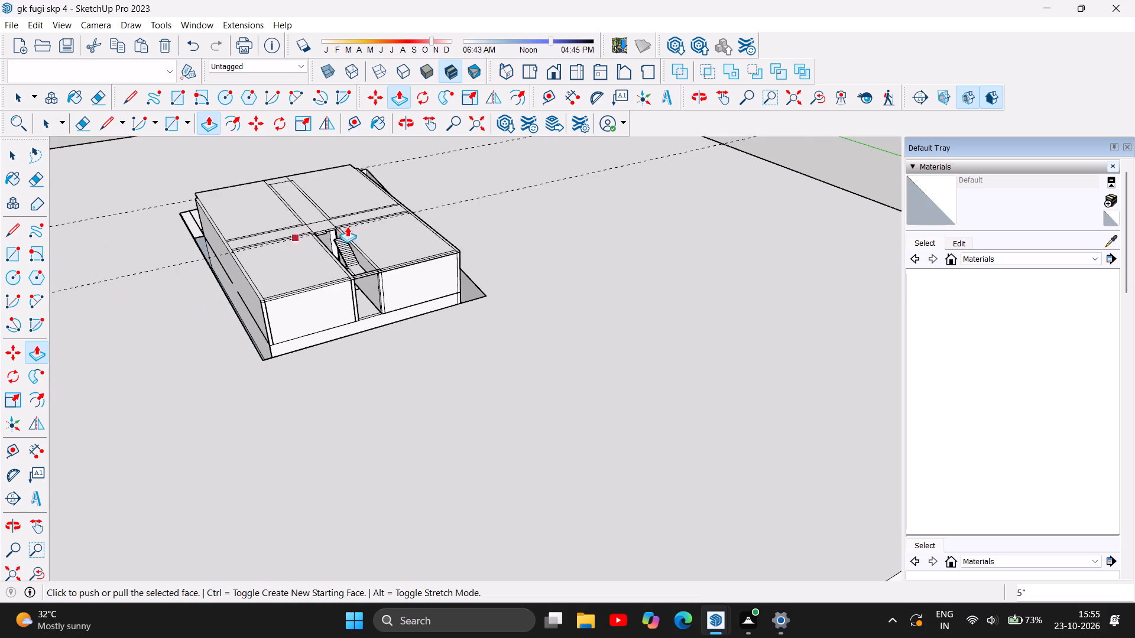
scroll(586, 180, up, 5)
click(413, 122)
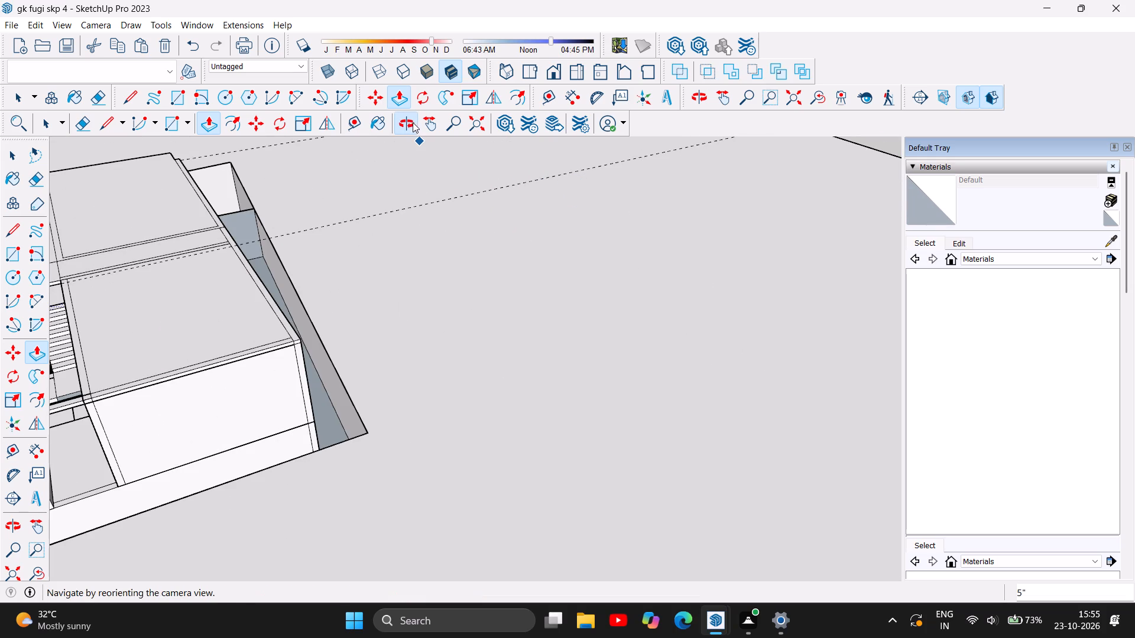
drag(255, 270, 647, 178)
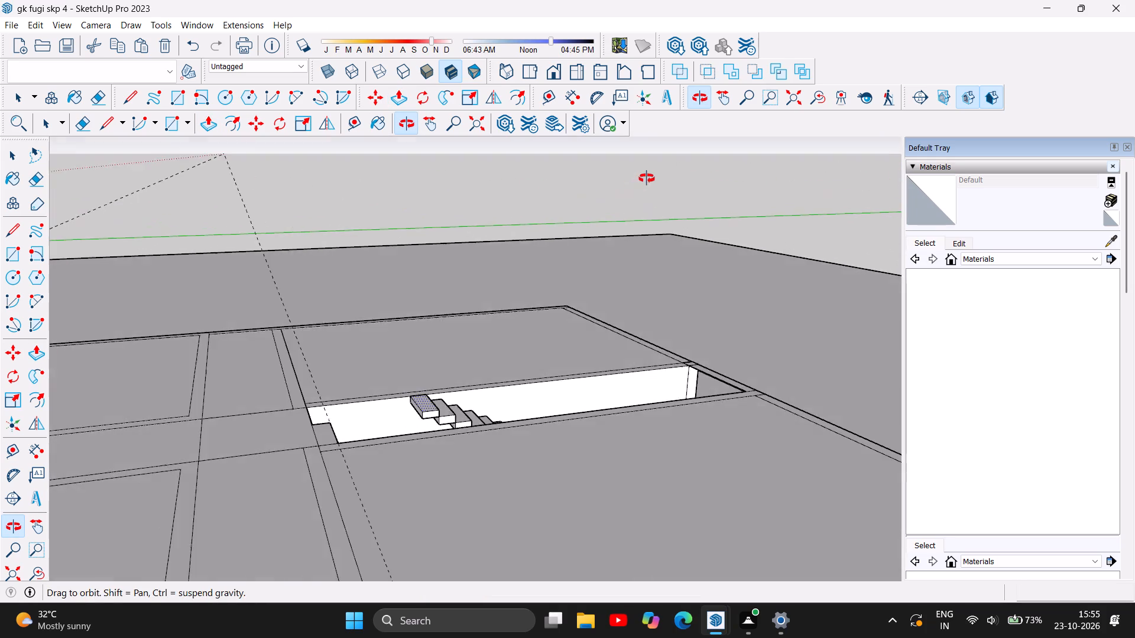
drag(647, 178, 165, 198)
scroll(822, 216, down, 1)
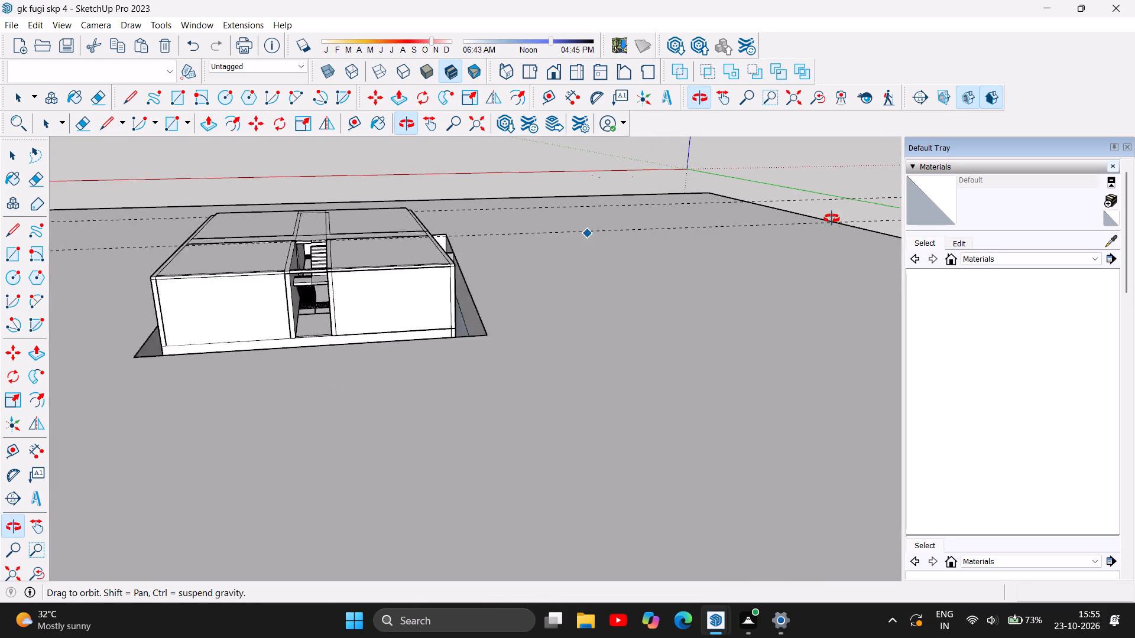
scroll(832, 219, down, 3)
scroll(445, 261, up, 17)
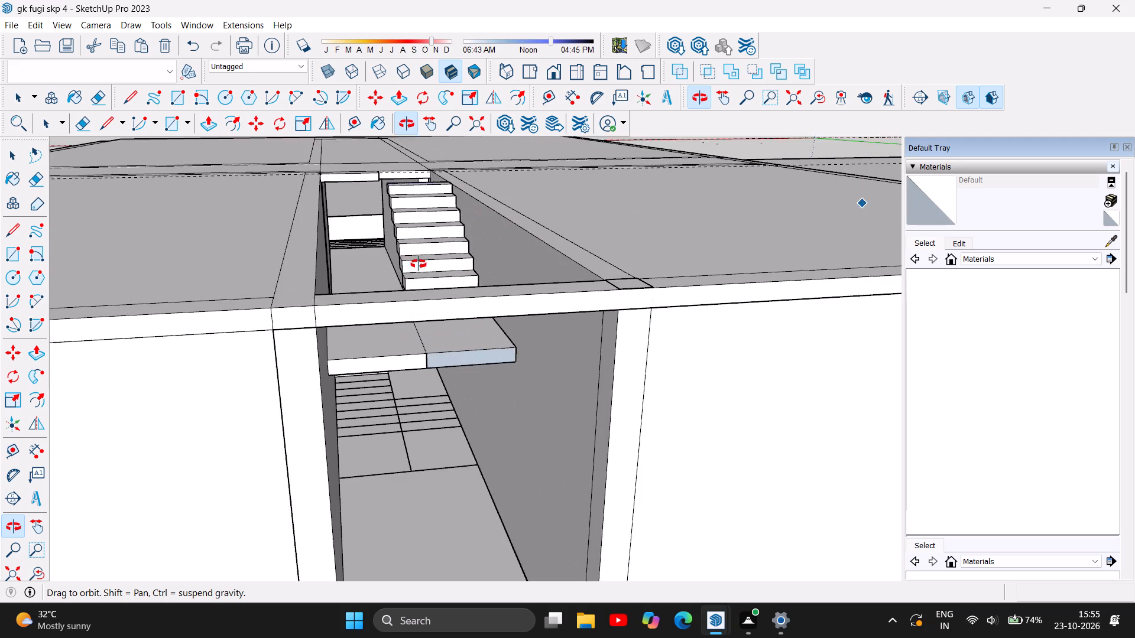
scroll(419, 264, up, 4)
drag(369, 310, 355, 255)
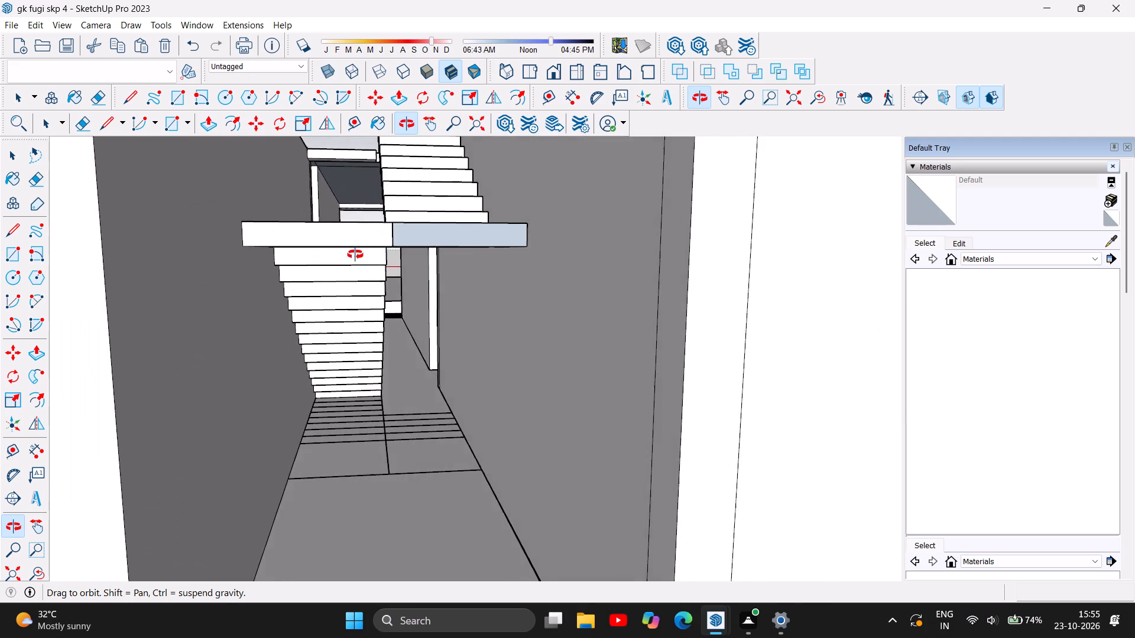
drag(355, 255, 365, 348)
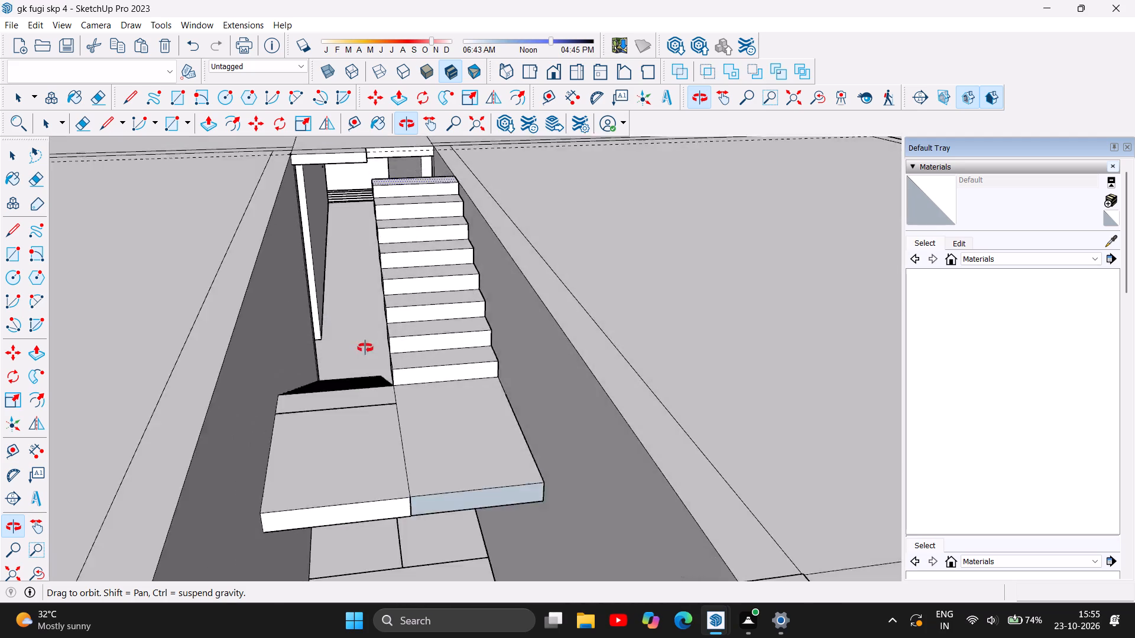
drag(365, 348, 395, 377)
drag(364, 319, 544, 394)
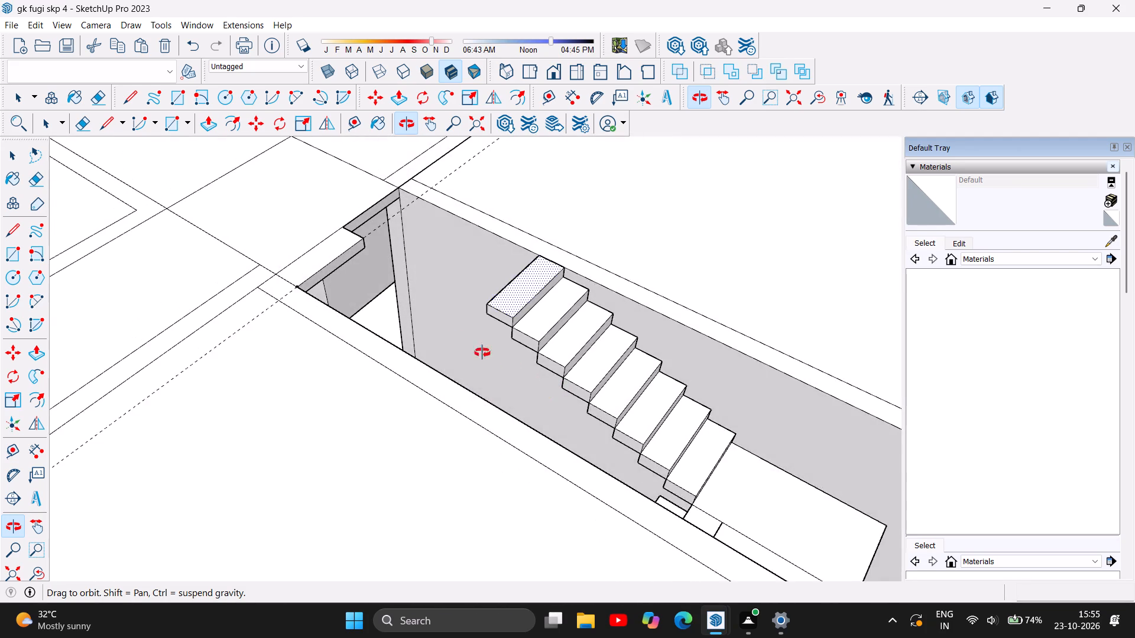
drag(357, 292, 677, 318)
drag(436, 323, 615, 249)
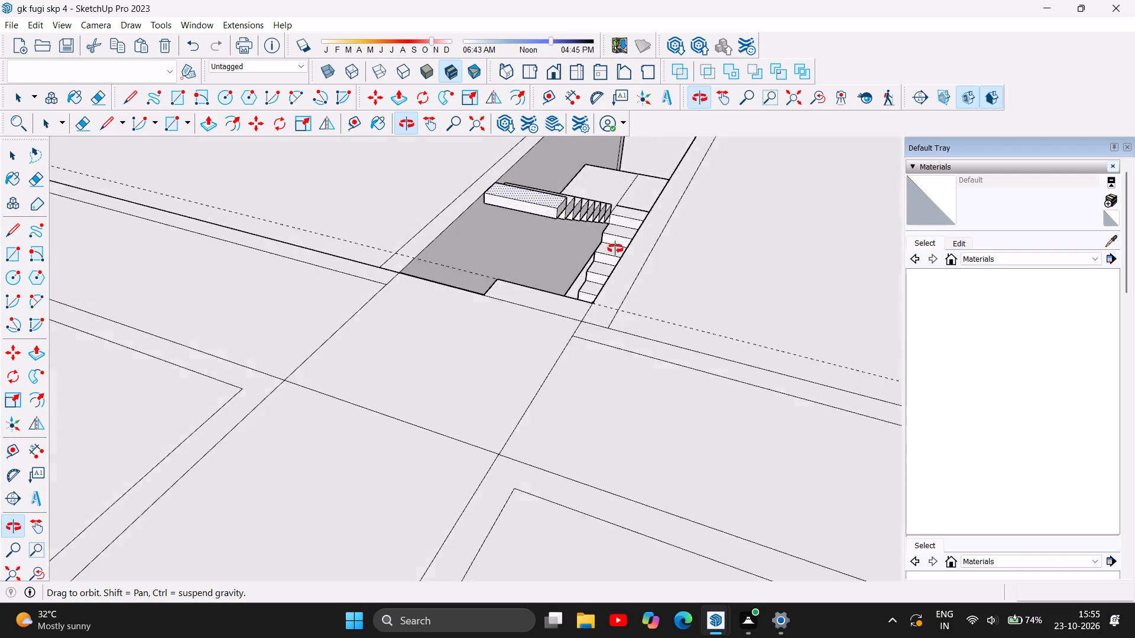
drag(615, 249, 680, 206)
drag(458, 242, 532, 241)
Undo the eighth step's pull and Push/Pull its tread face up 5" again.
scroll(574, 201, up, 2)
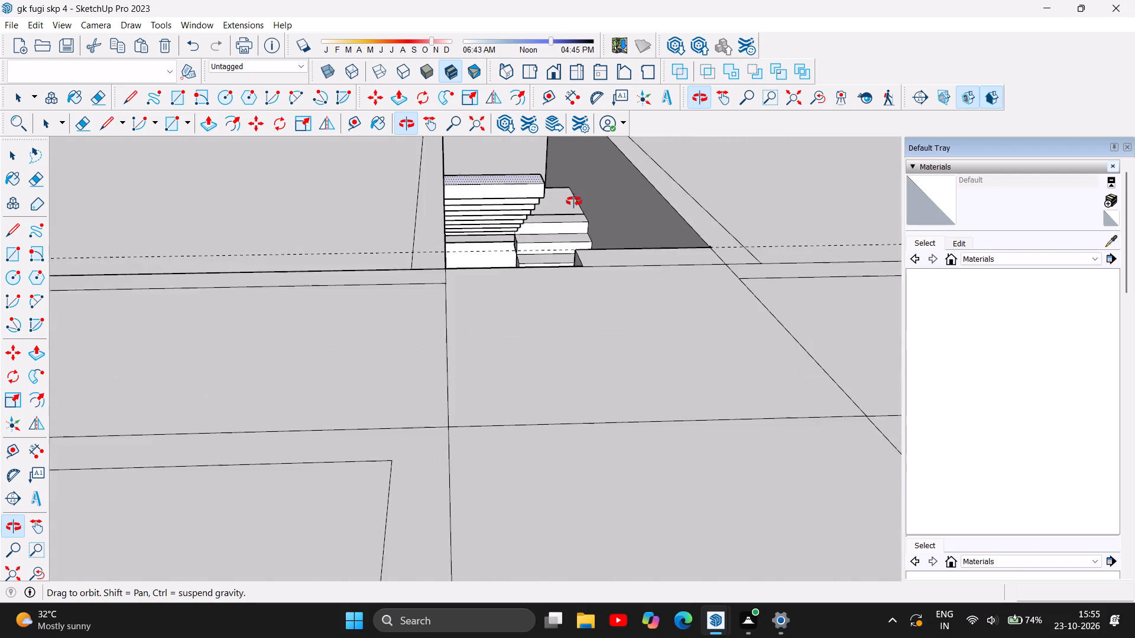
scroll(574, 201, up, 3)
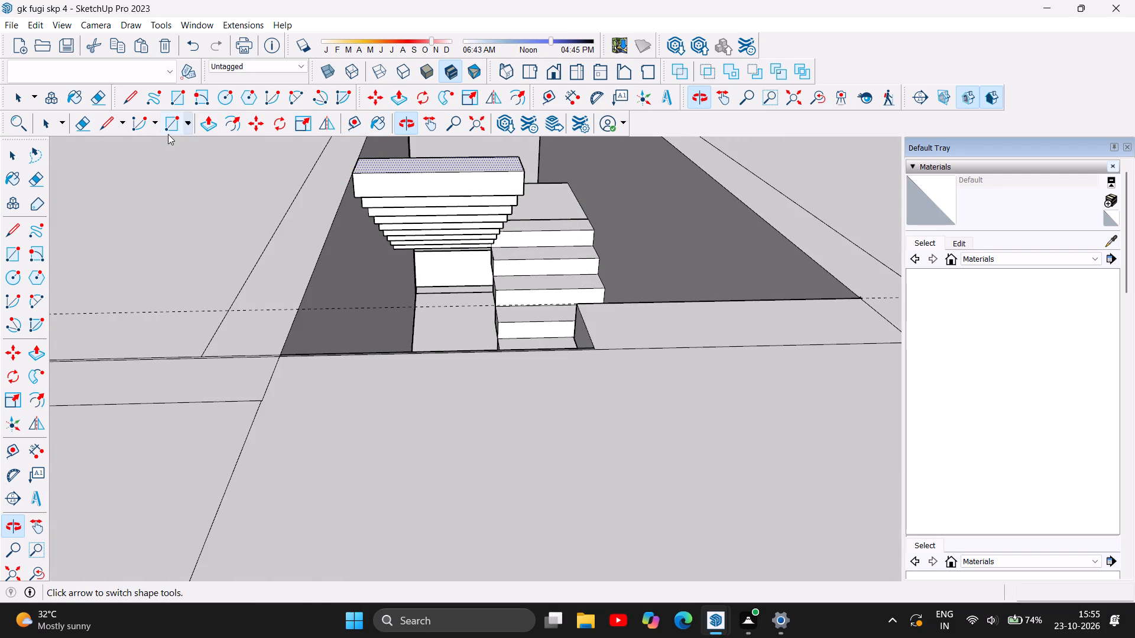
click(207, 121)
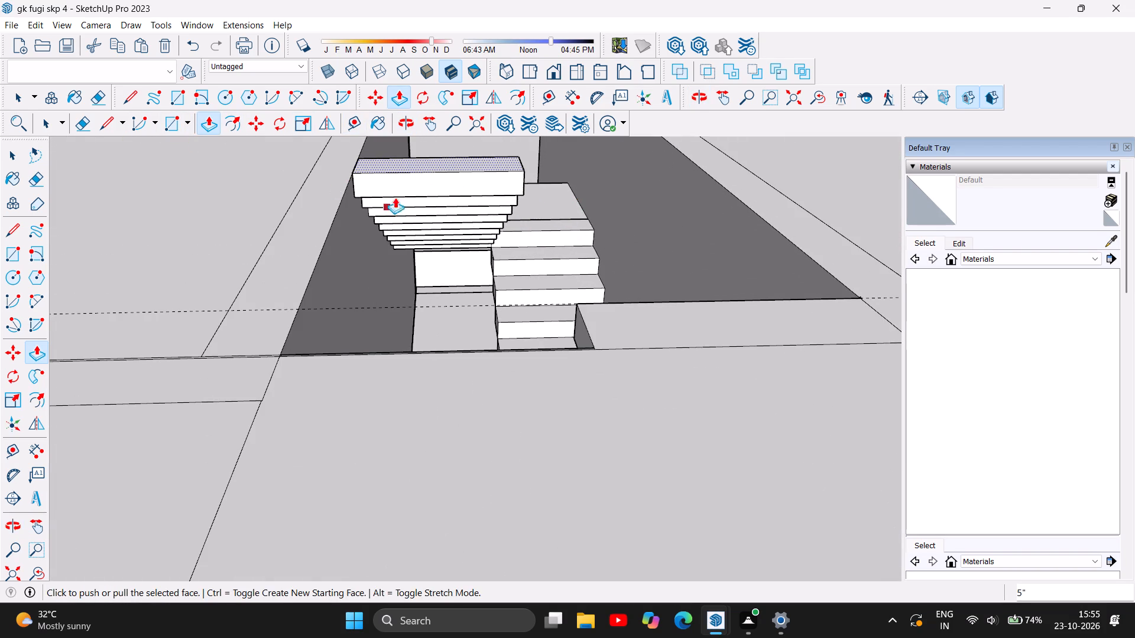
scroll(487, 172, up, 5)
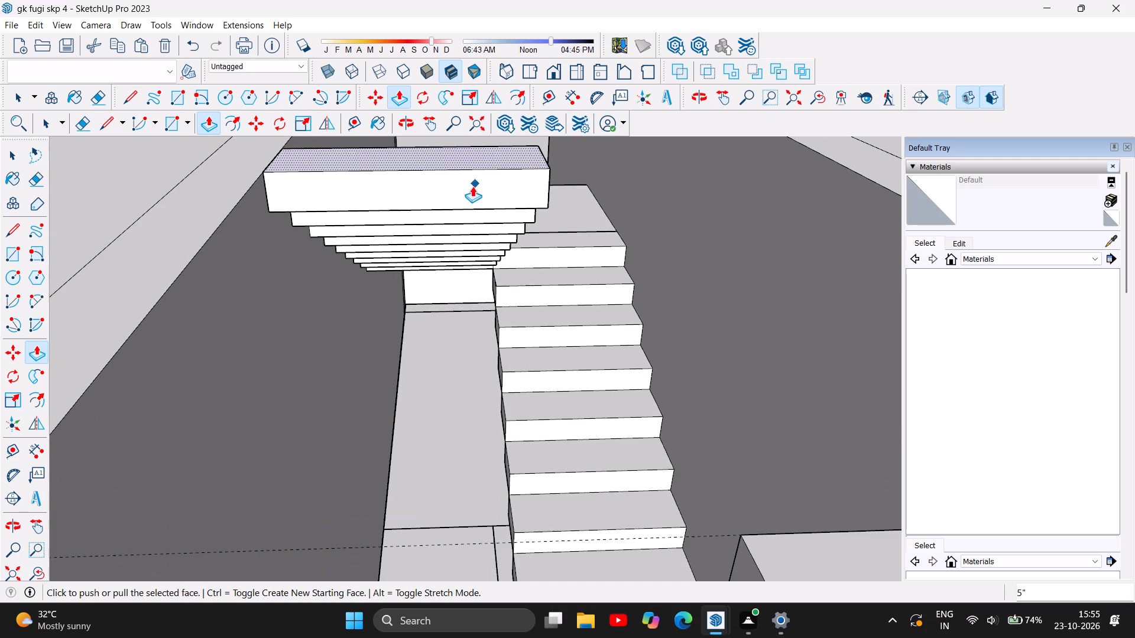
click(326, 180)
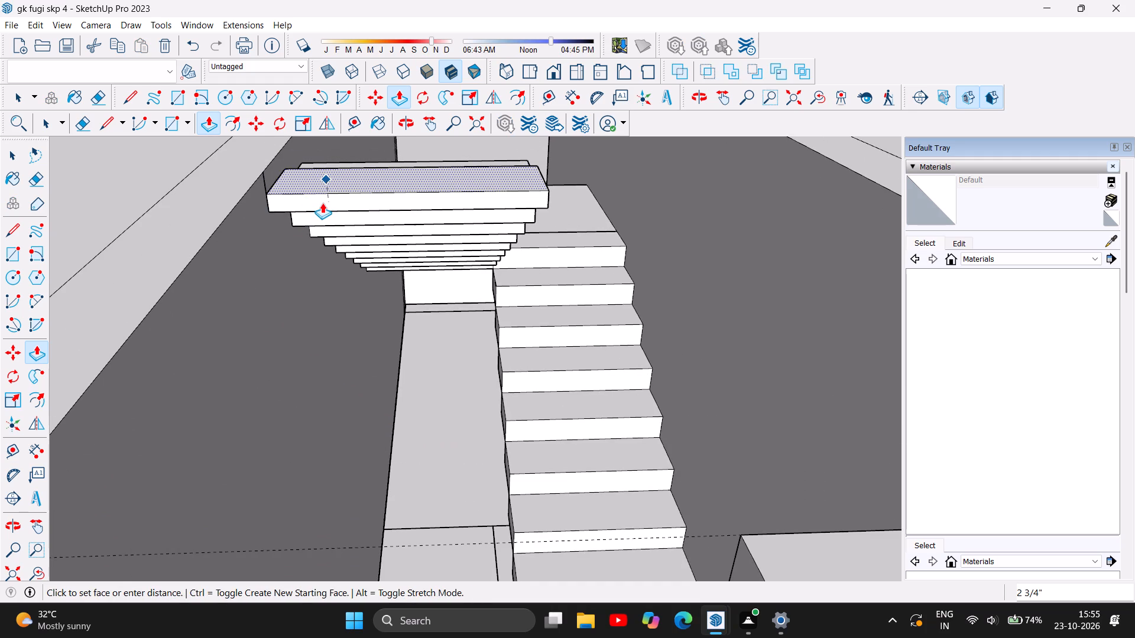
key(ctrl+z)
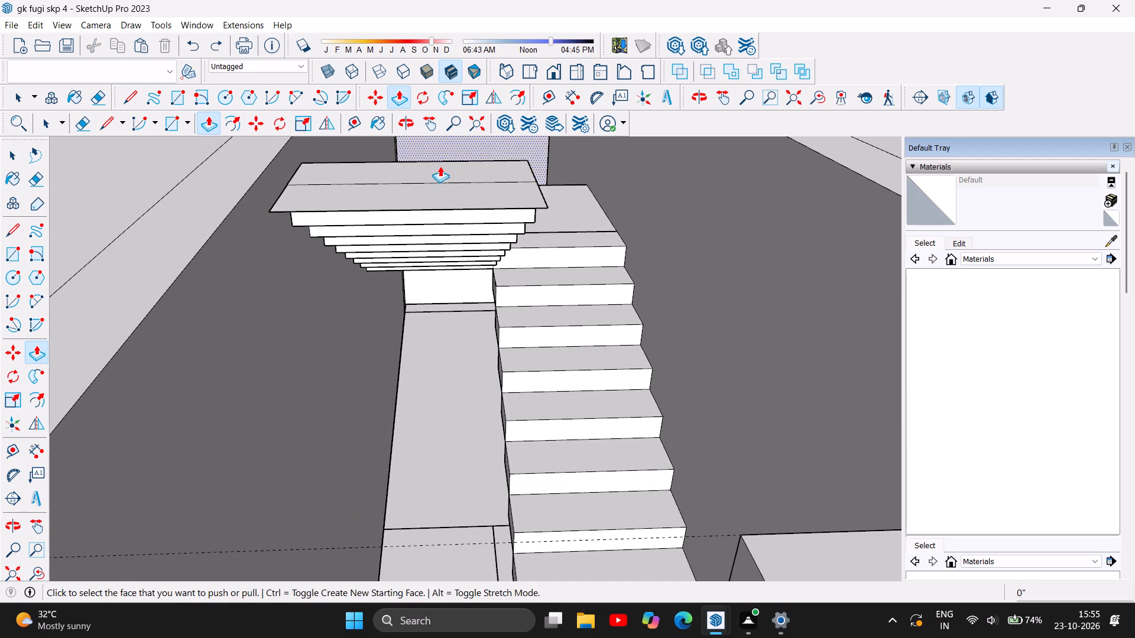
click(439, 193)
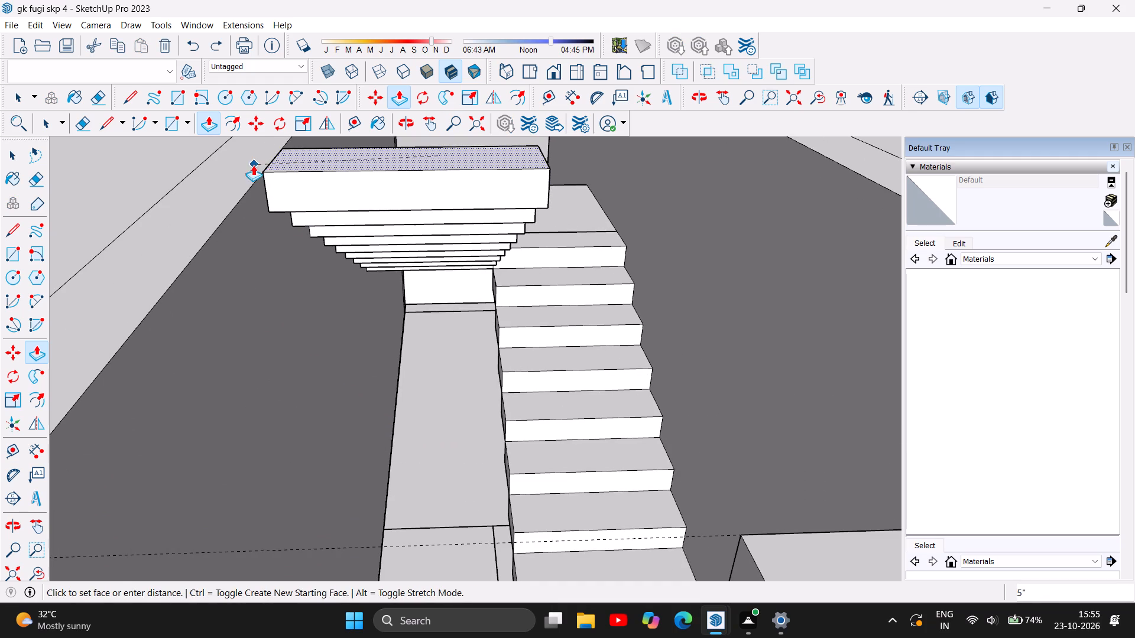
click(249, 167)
Push/Pull the eighth step's rear face out about 6' 3 9/16" over the opening to meet the upper floor slab.
click(339, 189)
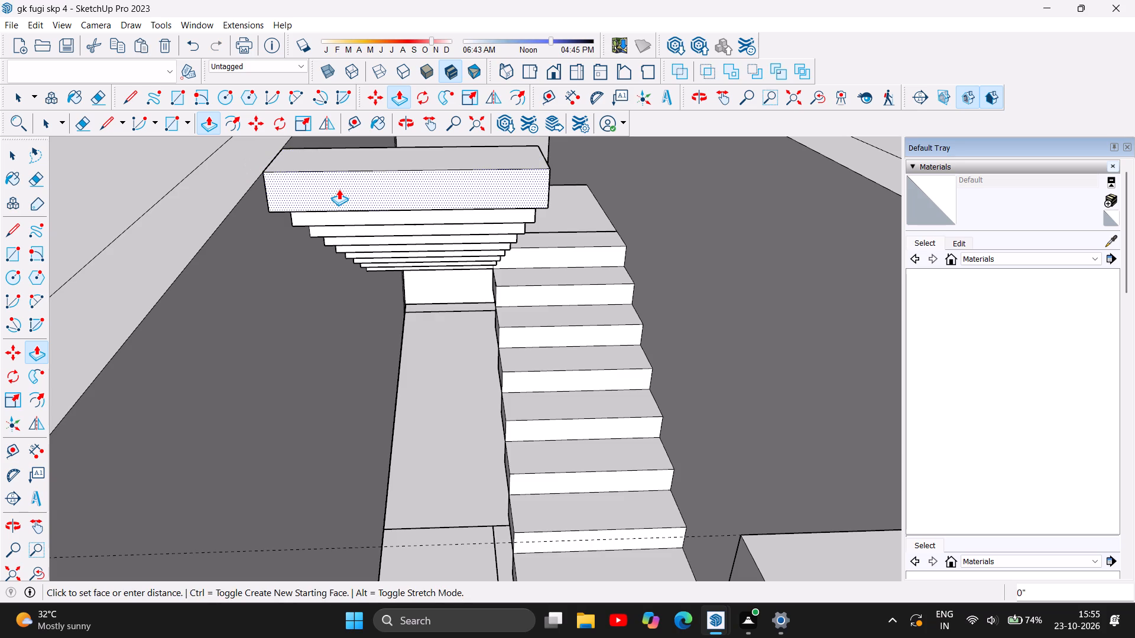
scroll(307, 233, down, 5)
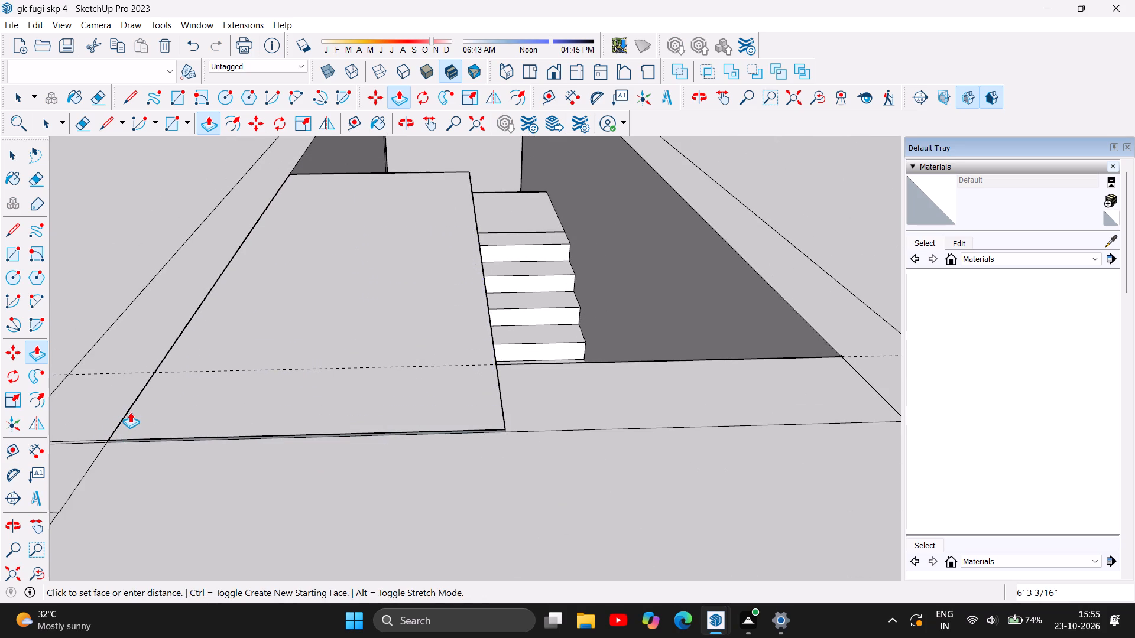
click(127, 413)
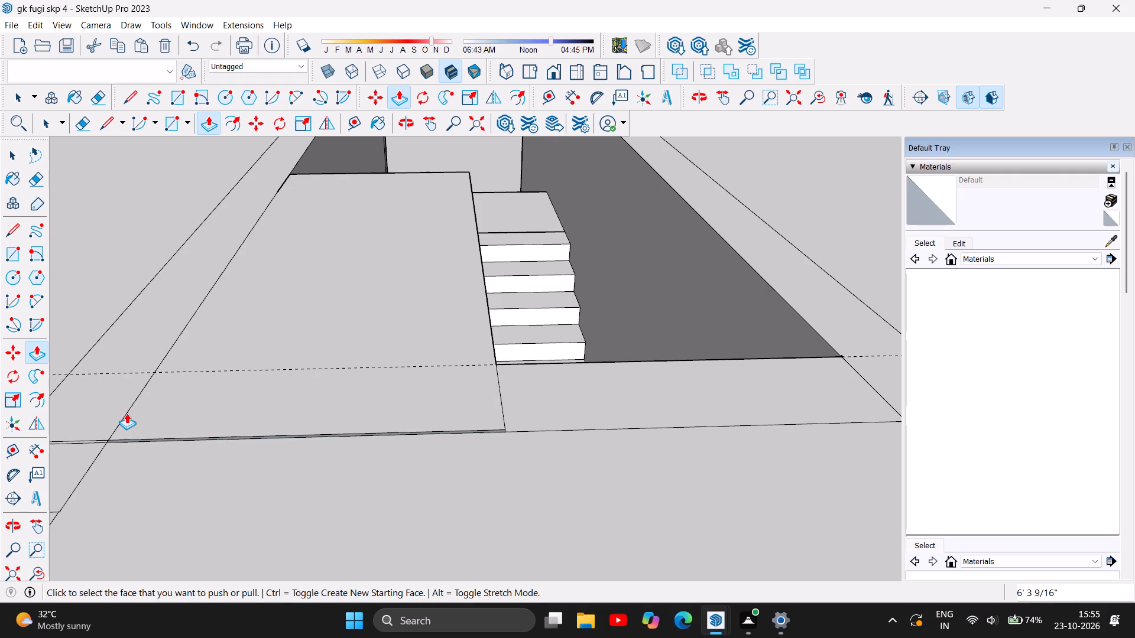
Undo the extension of the eighth step's end face over the opening to the upper floor slab.
scroll(425, 431, up, 5)
scroll(471, 415, up, 6)
scroll(547, 442, up, 7)
click(648, 435)
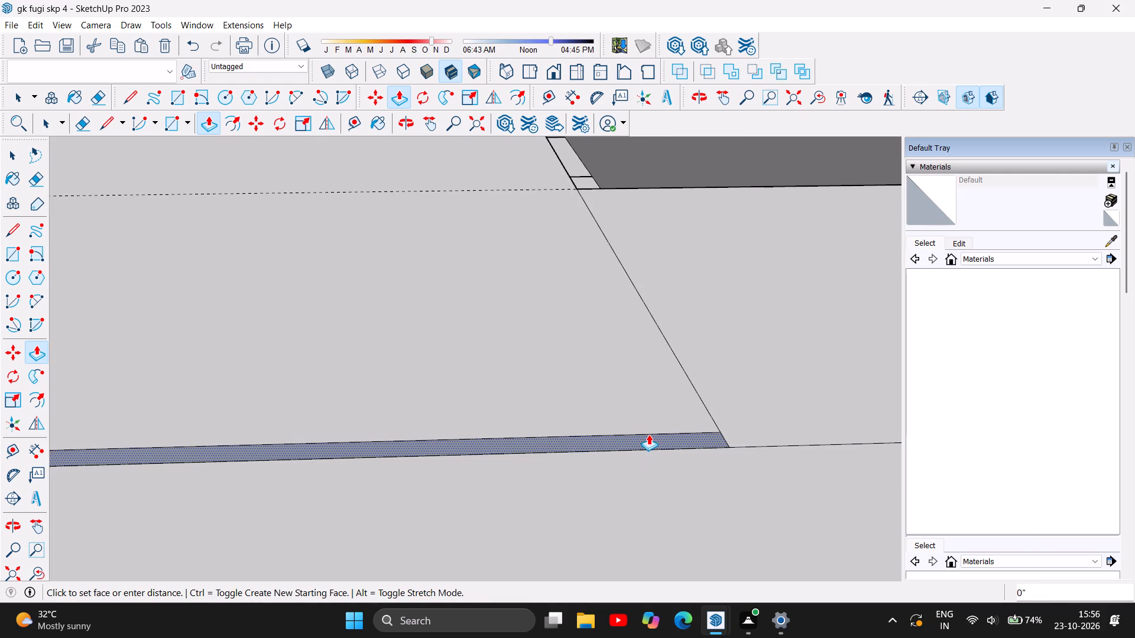
key(ctrl+z)
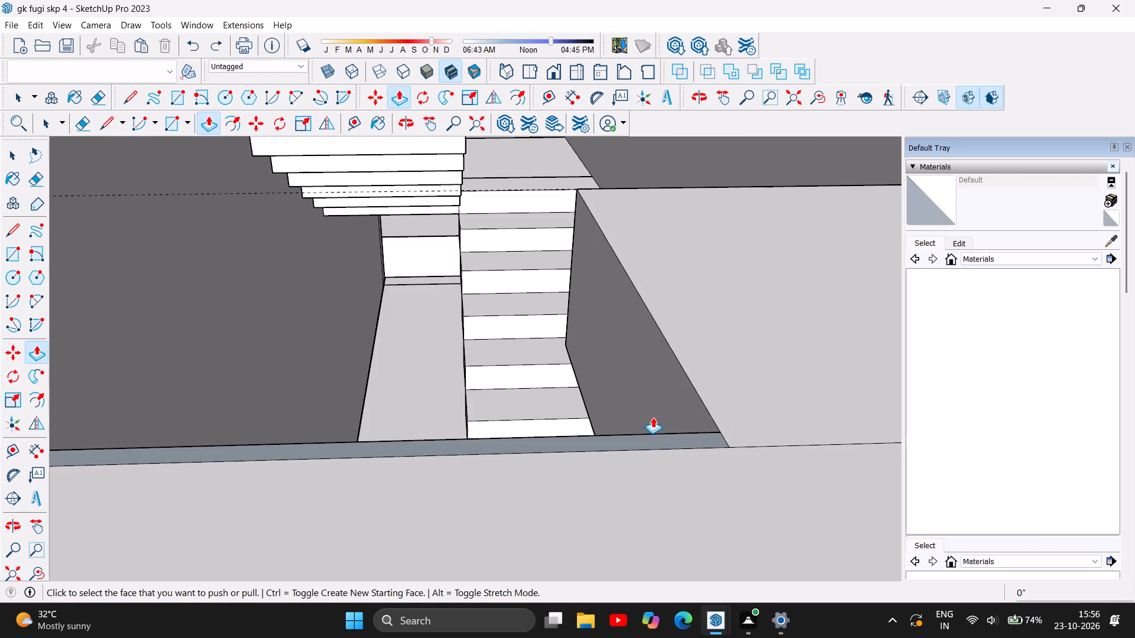
Push/Pull the eighth step's end face out about 6' 3 1/2" over the opening to the upper floor slab's edge.
scroll(631, 416, down, 19)
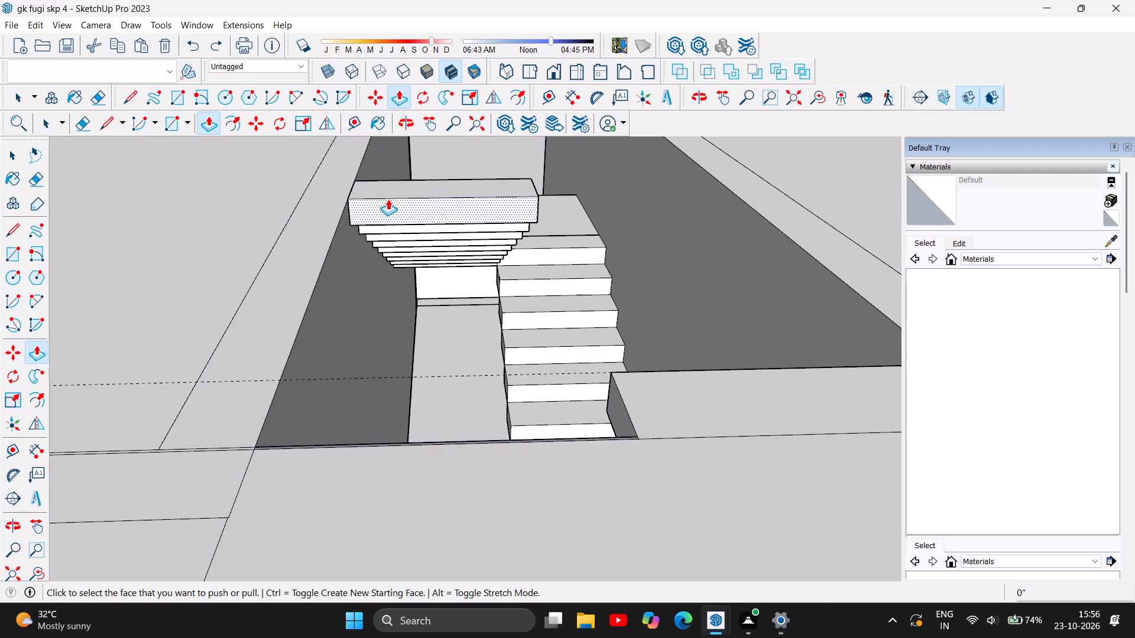
click(406, 123)
drag(407, 226, 407, 250)
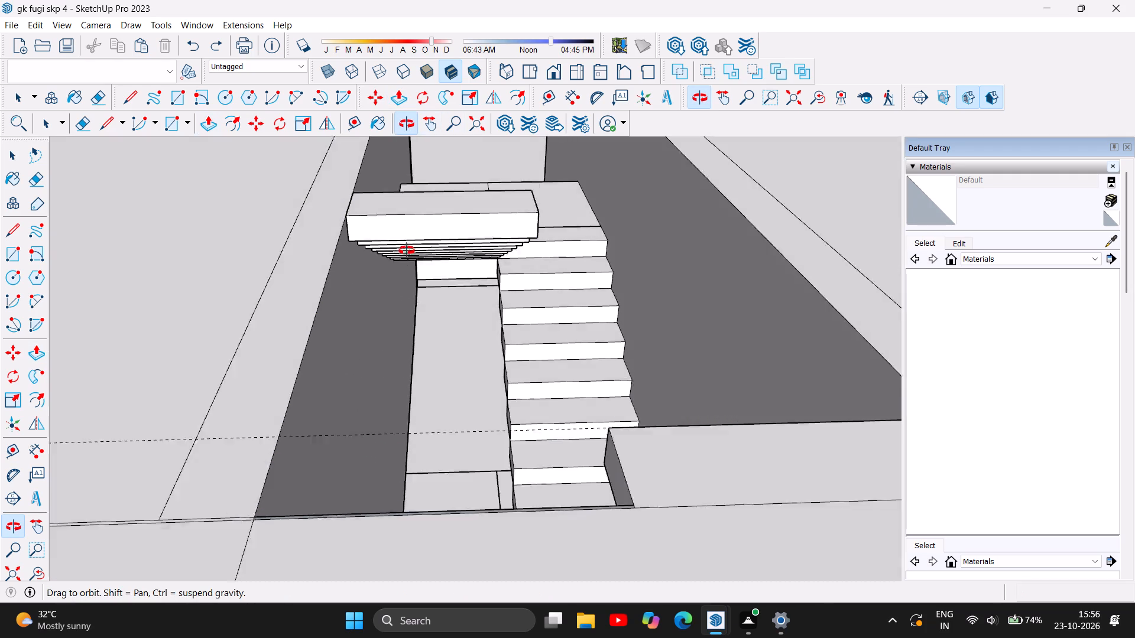
drag(407, 250, 420, 322)
scroll(423, 250, down, 5)
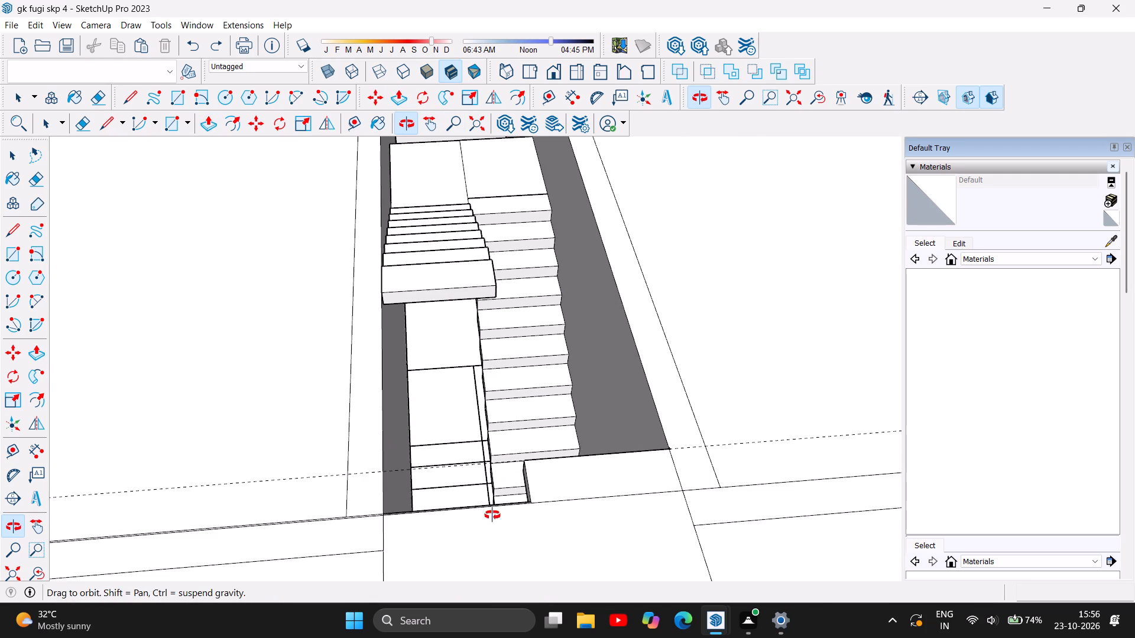
scroll(456, 525, up, 11)
scroll(358, 490, up, 6)
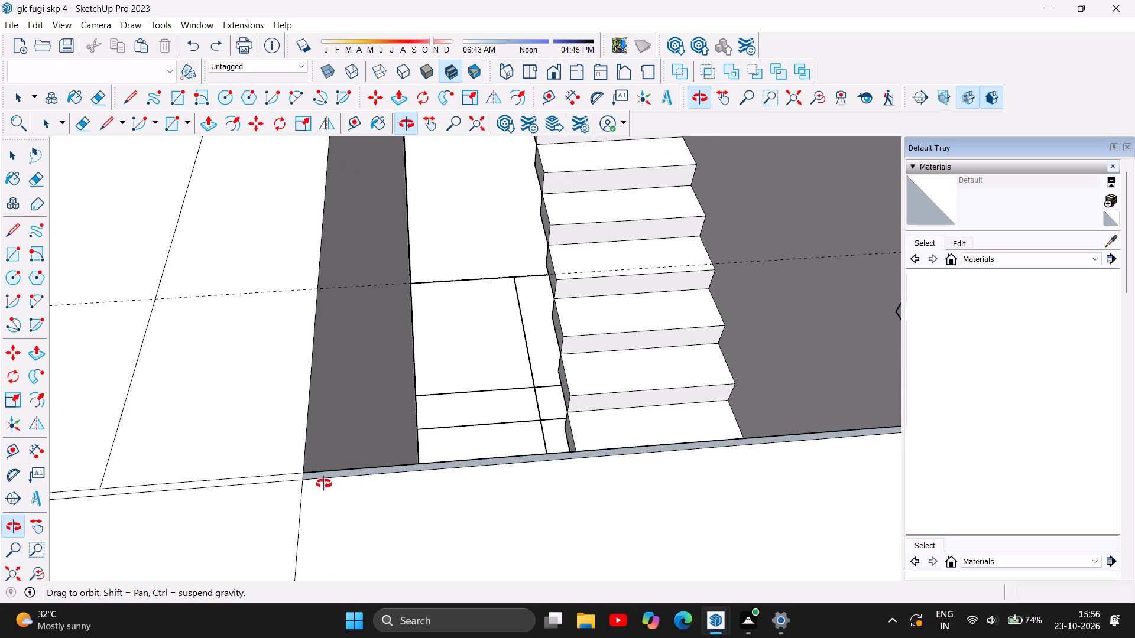
scroll(324, 484, up, 20)
scroll(324, 484, up, 1)
scroll(324, 483, down, 3)
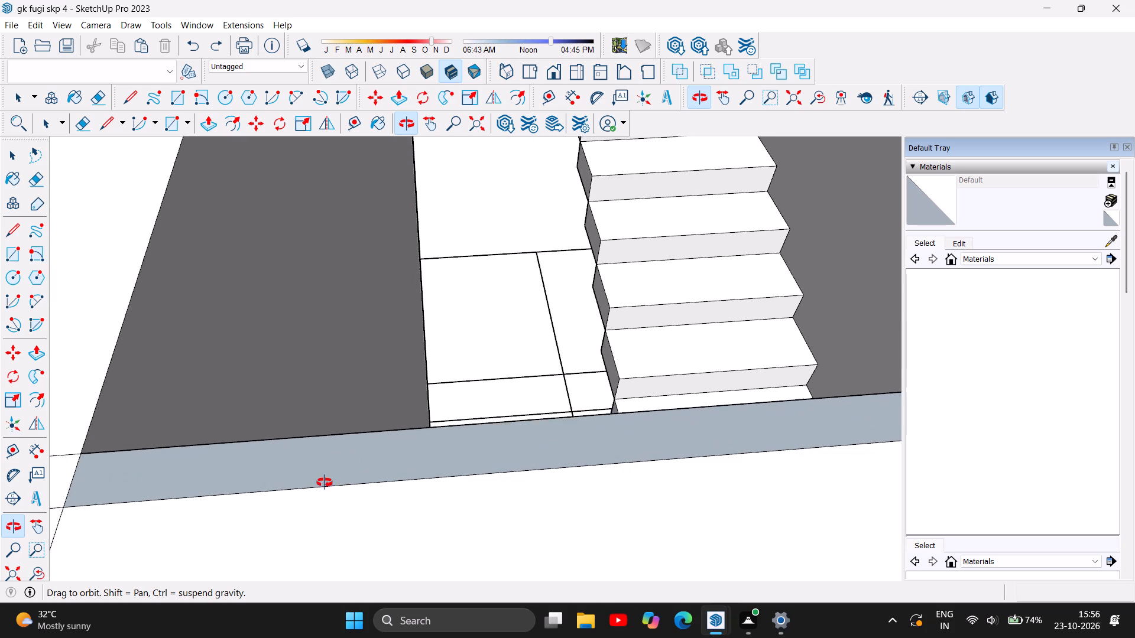
scroll(325, 483, down, 9)
scroll(325, 481, down, 18)
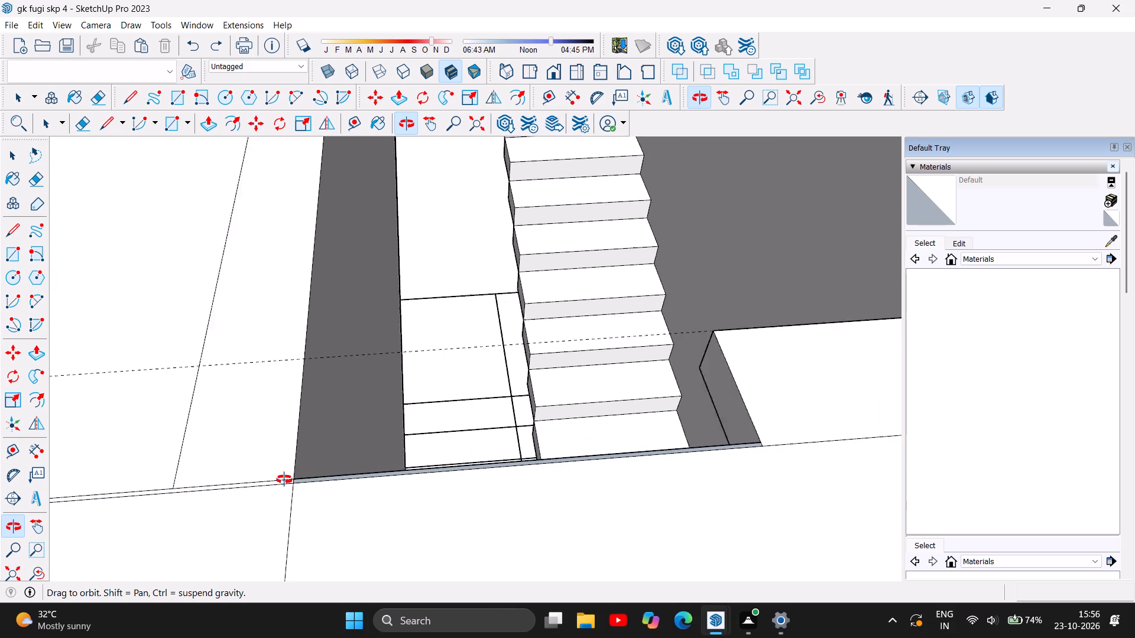
scroll(284, 480, down, 2)
scroll(572, 476, up, 1)
scroll(274, 520, down, 5)
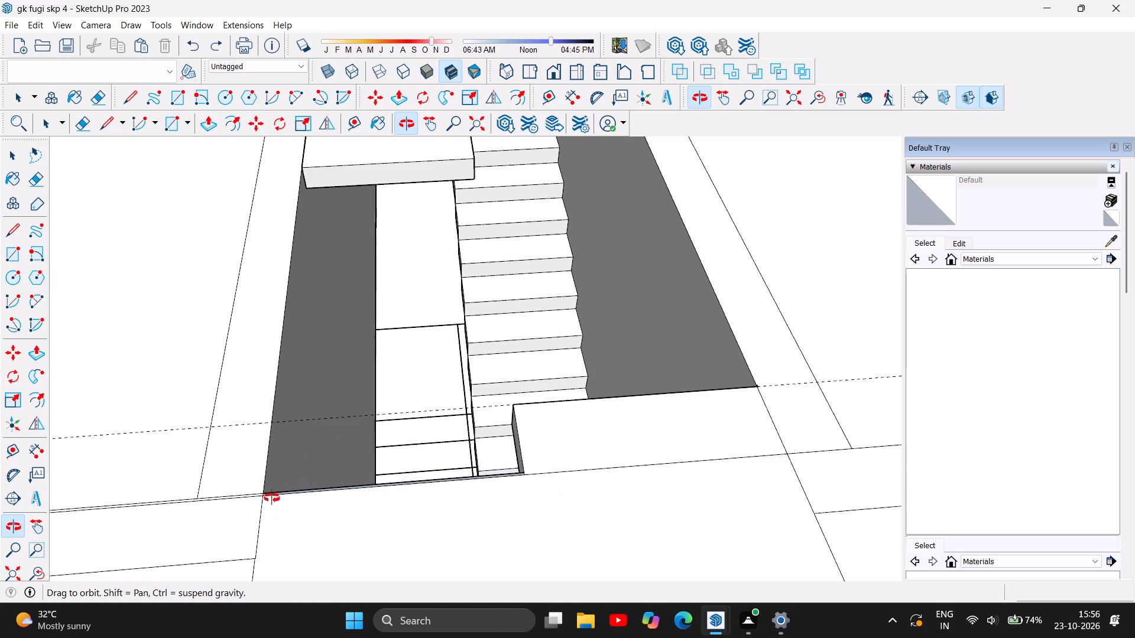
click(206, 126)
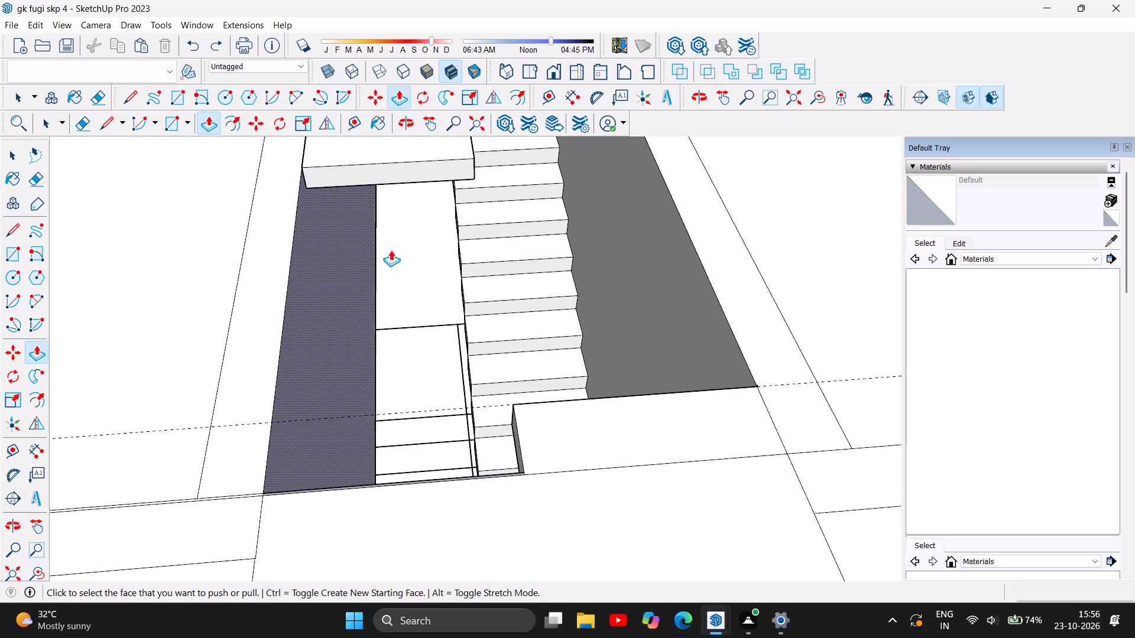
drag(369, 171, 366, 223)
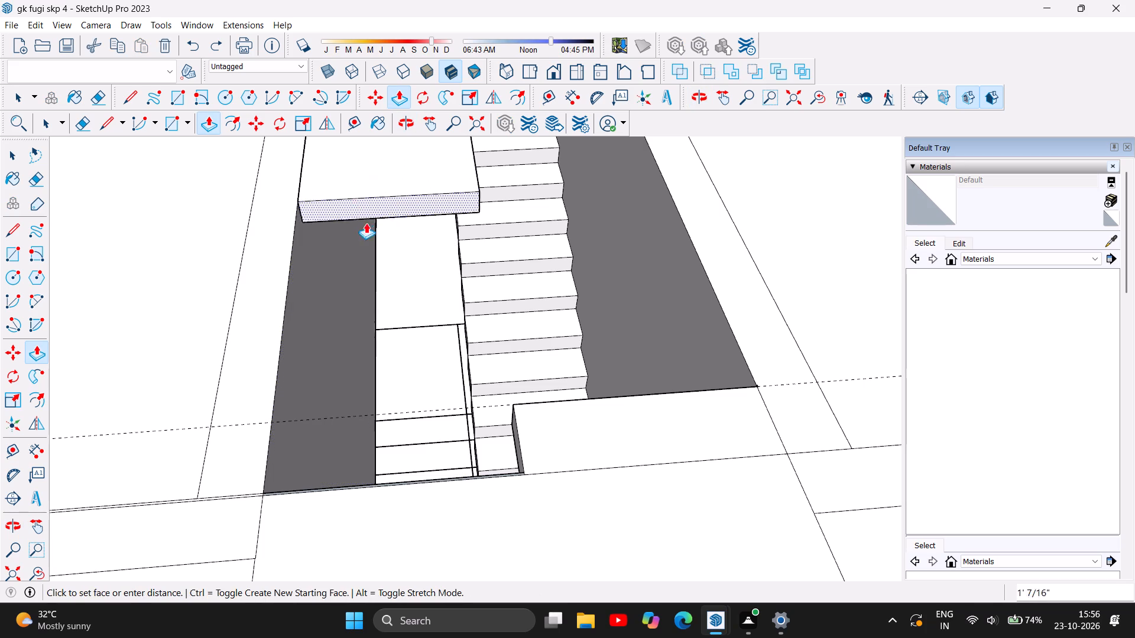
drag(366, 223, 504, 462)
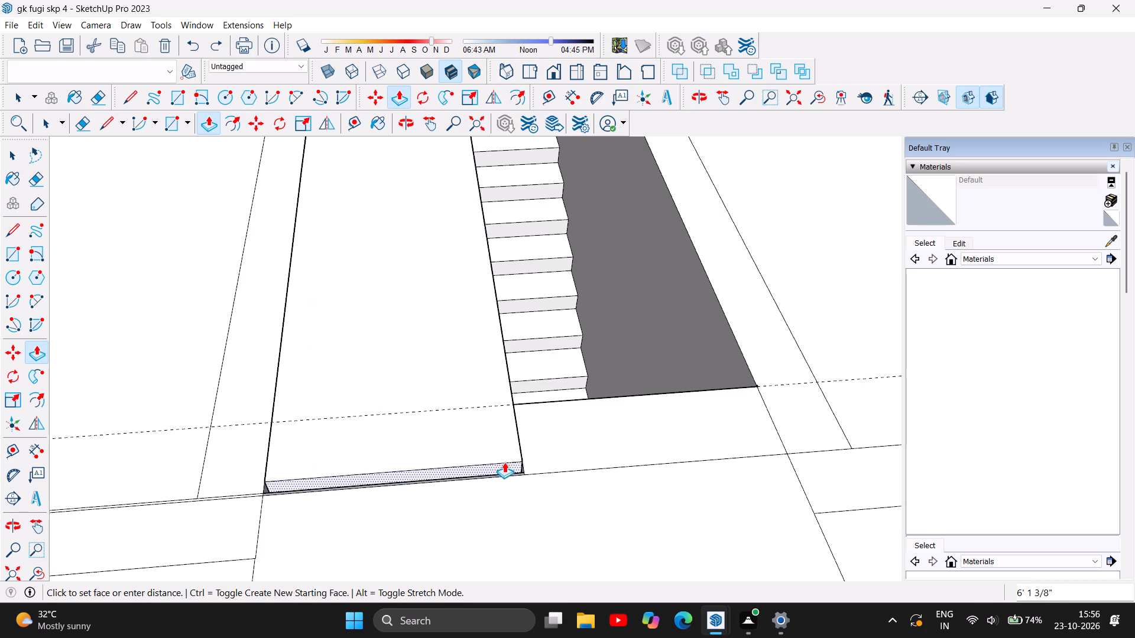
drag(504, 462, 530, 467)
Examine the whole building from above and all around, including the stairwell opening in the upper slab.
scroll(184, 445, down, 10)
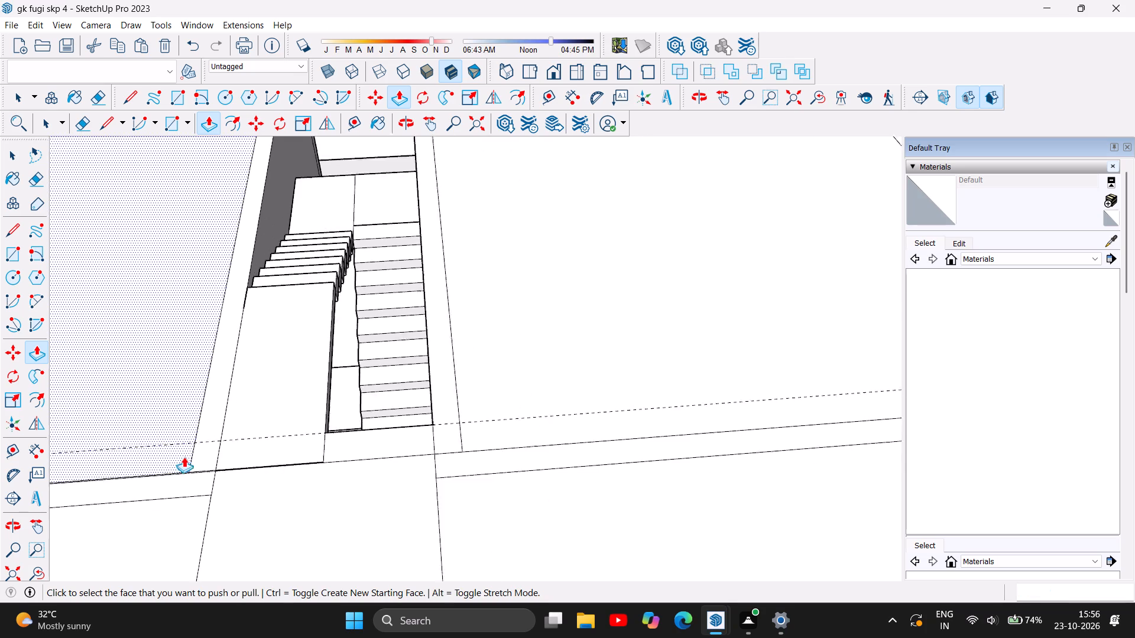
scroll(184, 457, down, 3)
scroll(308, 364, down, 7)
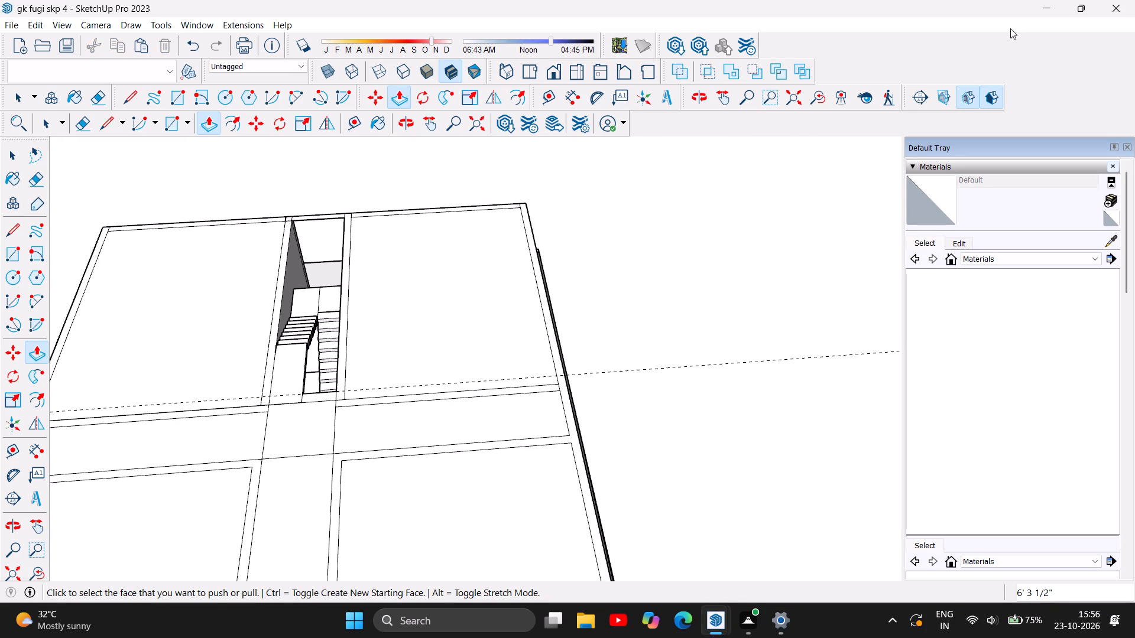
click(410, 117)
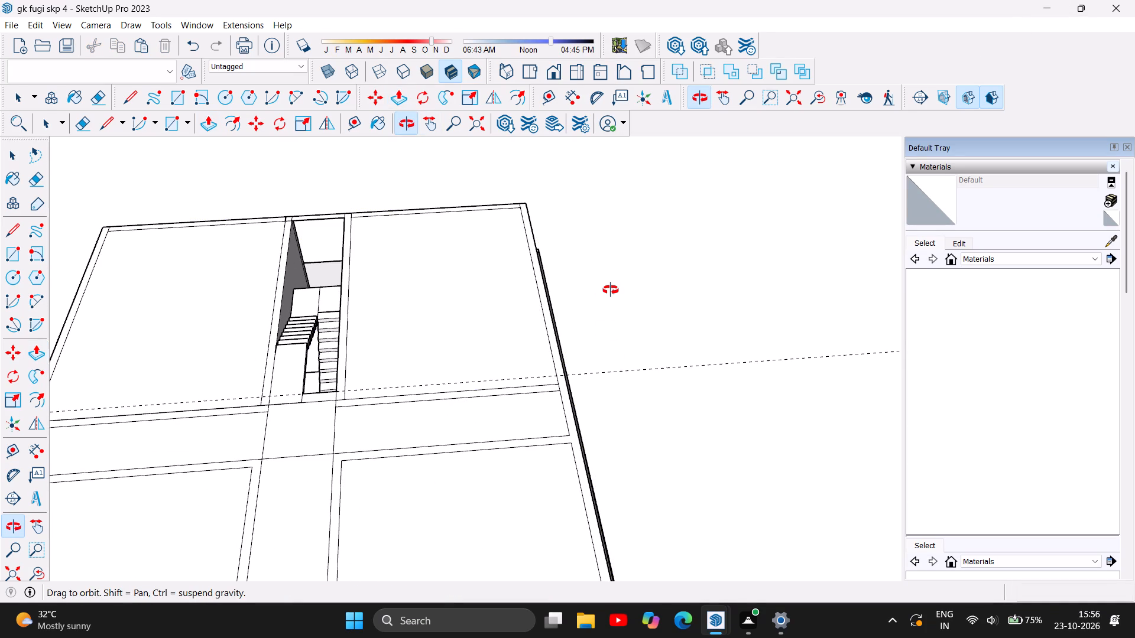
scroll(615, 275, down, 6)
drag(635, 499, 513, 284)
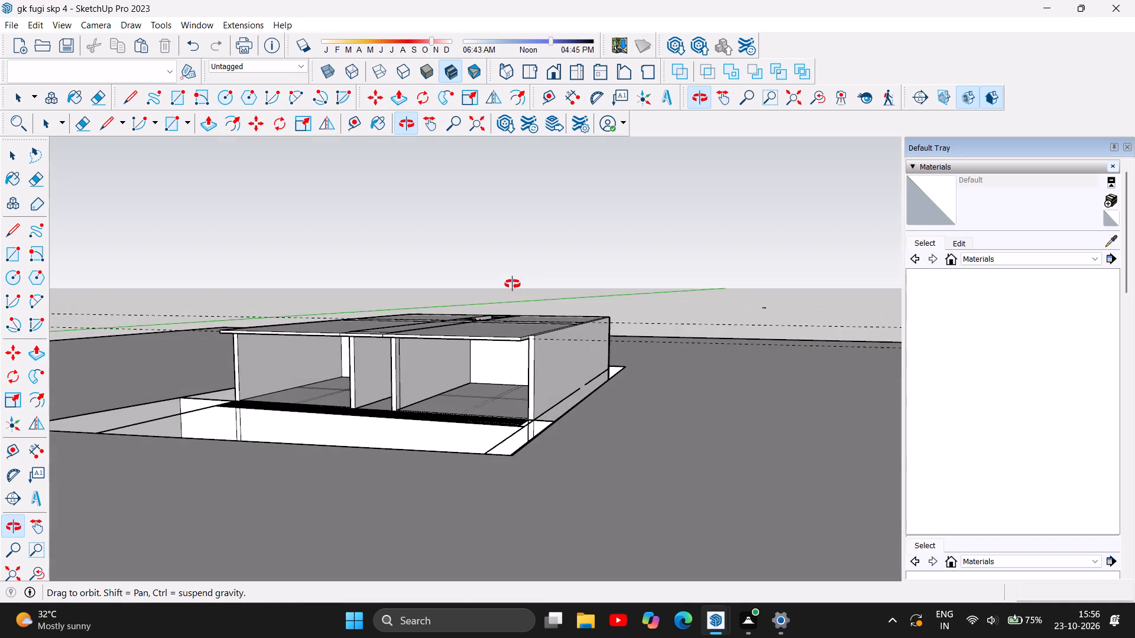
drag(513, 284, 726, 287)
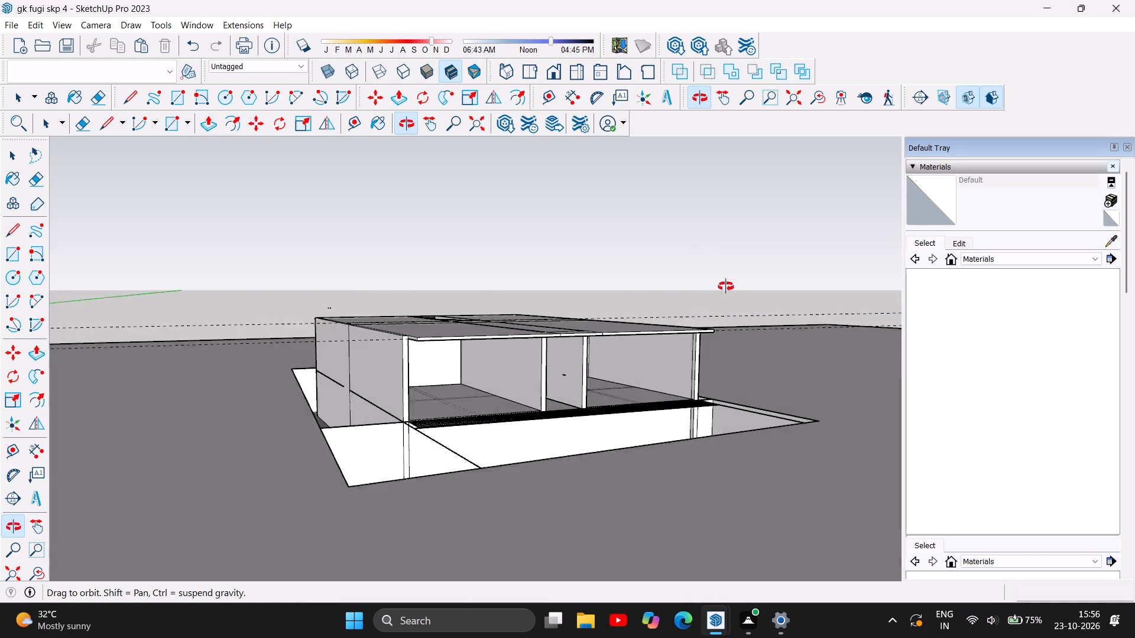
drag(726, 287, 485, 305)
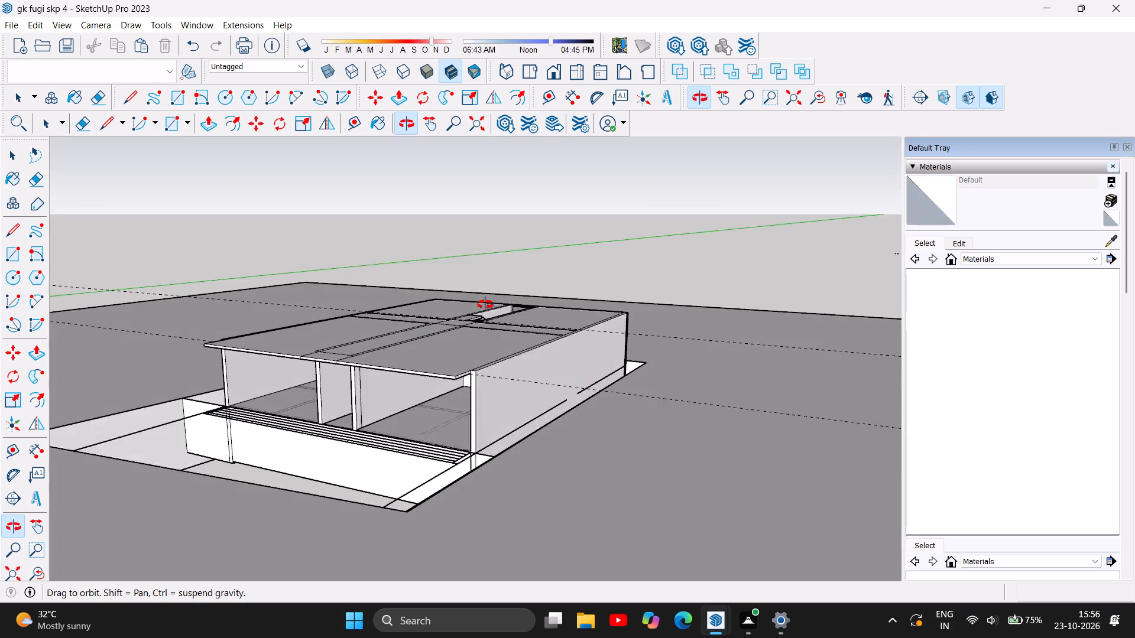
drag(485, 305, 585, 273)
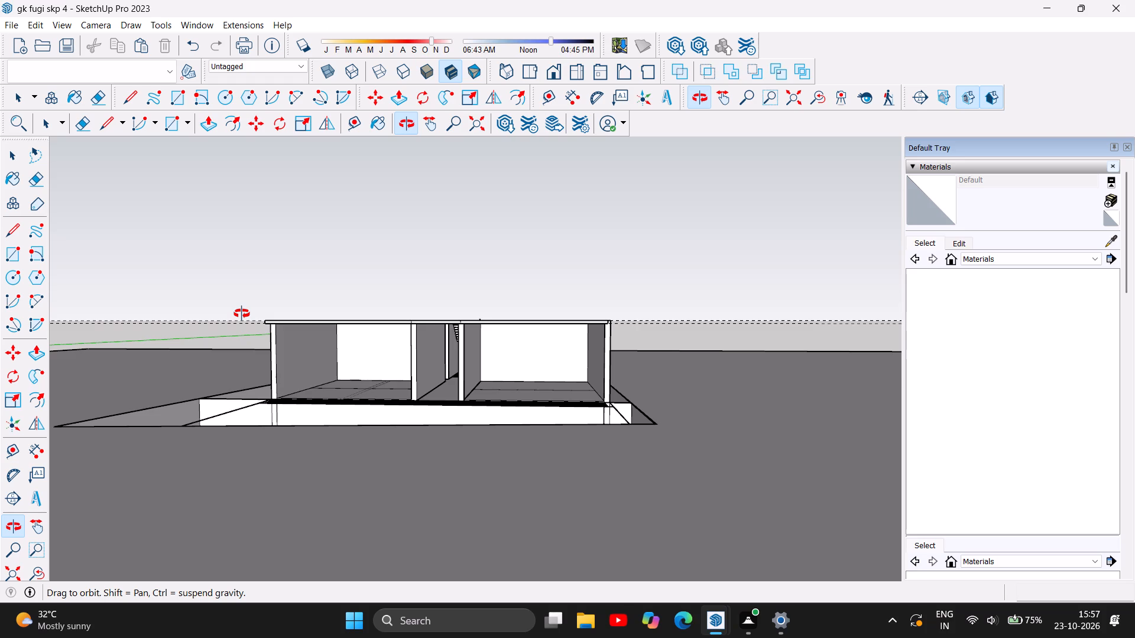
drag(392, 350, 413, 387)
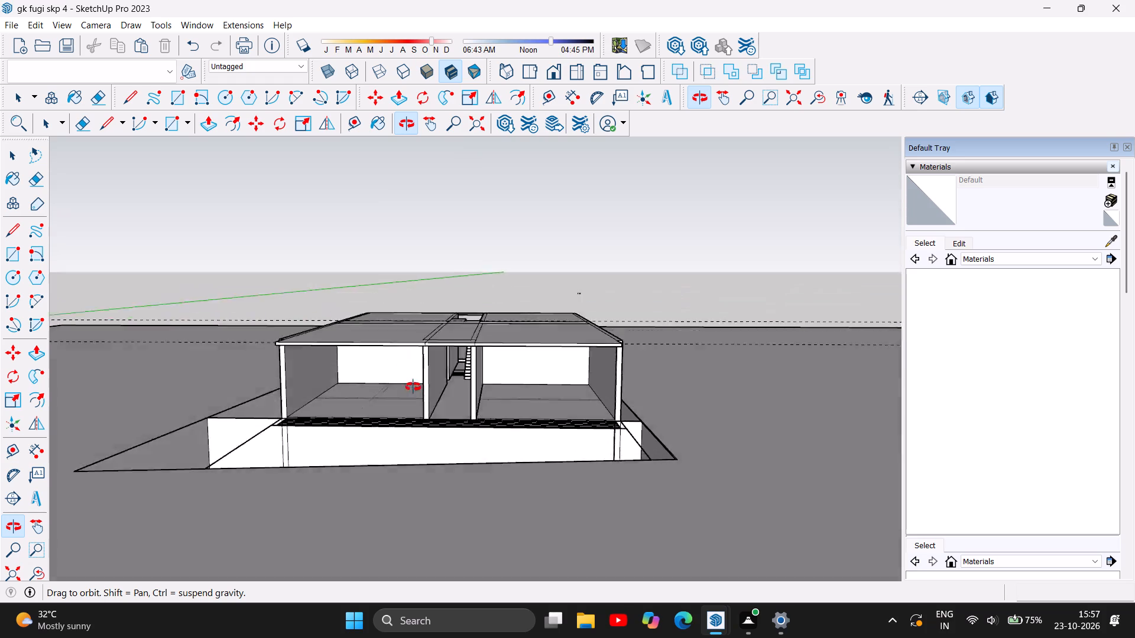
drag(413, 387, 135, 437)
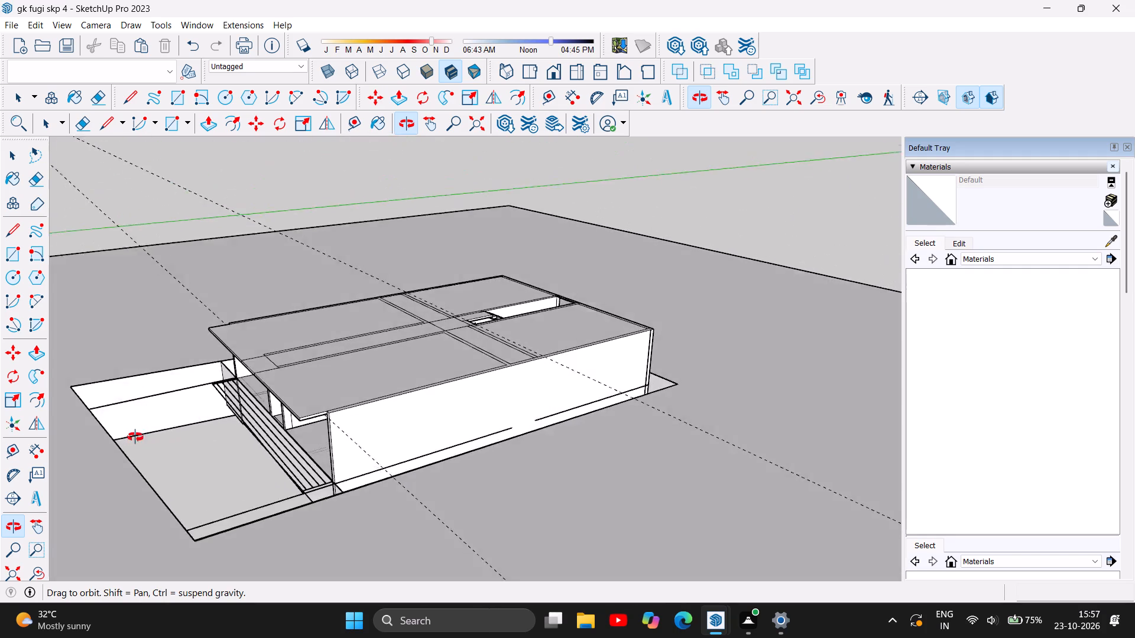
drag(135, 437, 748, 447)
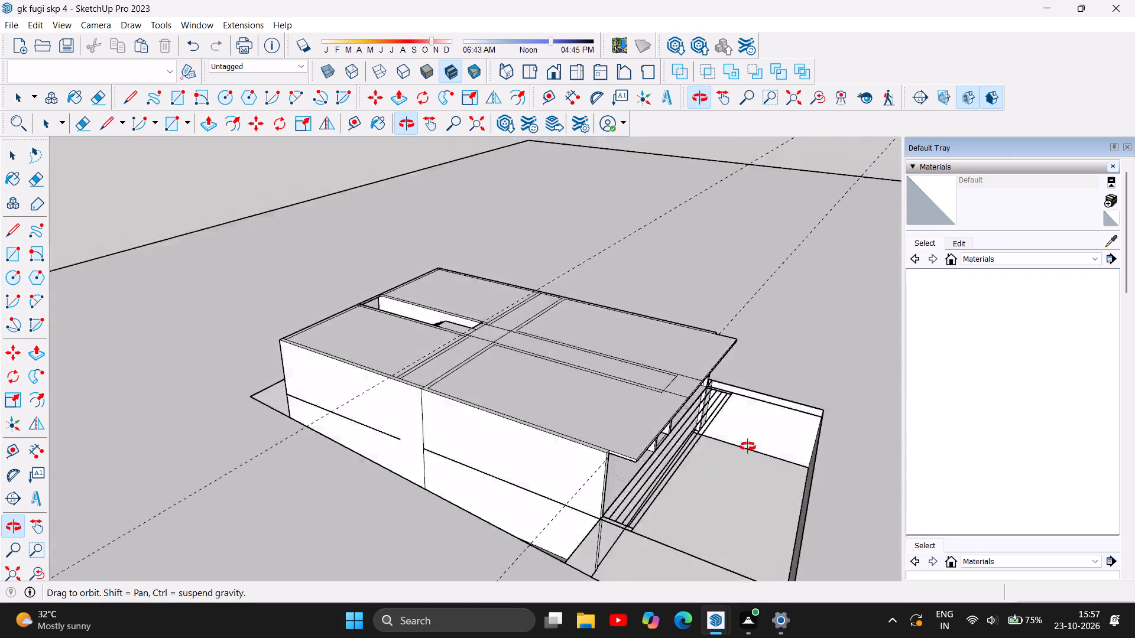
drag(748, 447, 903, 356)
drag(507, 369, 768, 364)
drag(403, 315, 650, 347)
drag(290, 337, 298, 340)
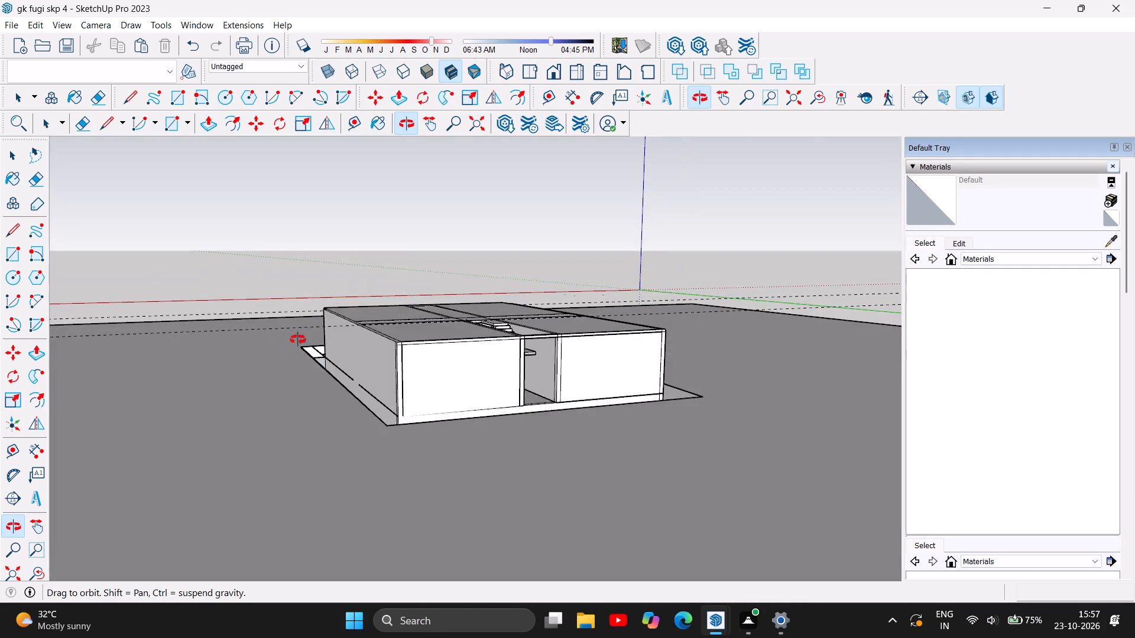
drag(298, 340, 708, 346)
drag(292, 359, 637, 340)
drag(329, 380, 315, 350)
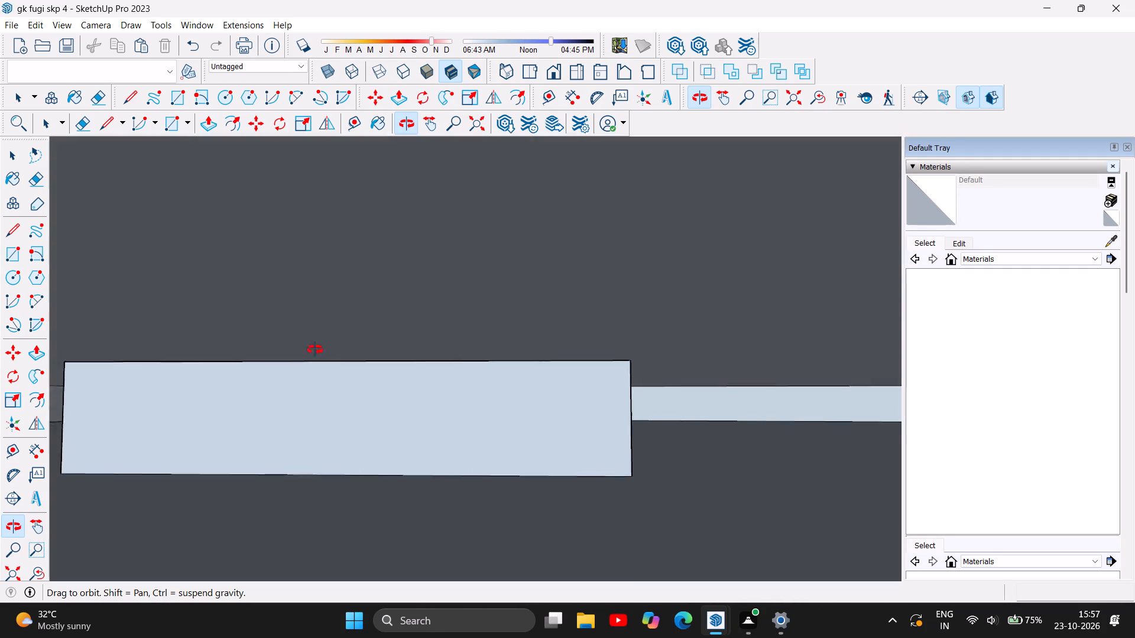
Examine both stair flights from the open front of the building, looking through the central passage between the rooms.
drag(315, 350, 356, 398)
scroll(374, 407, up, 6)
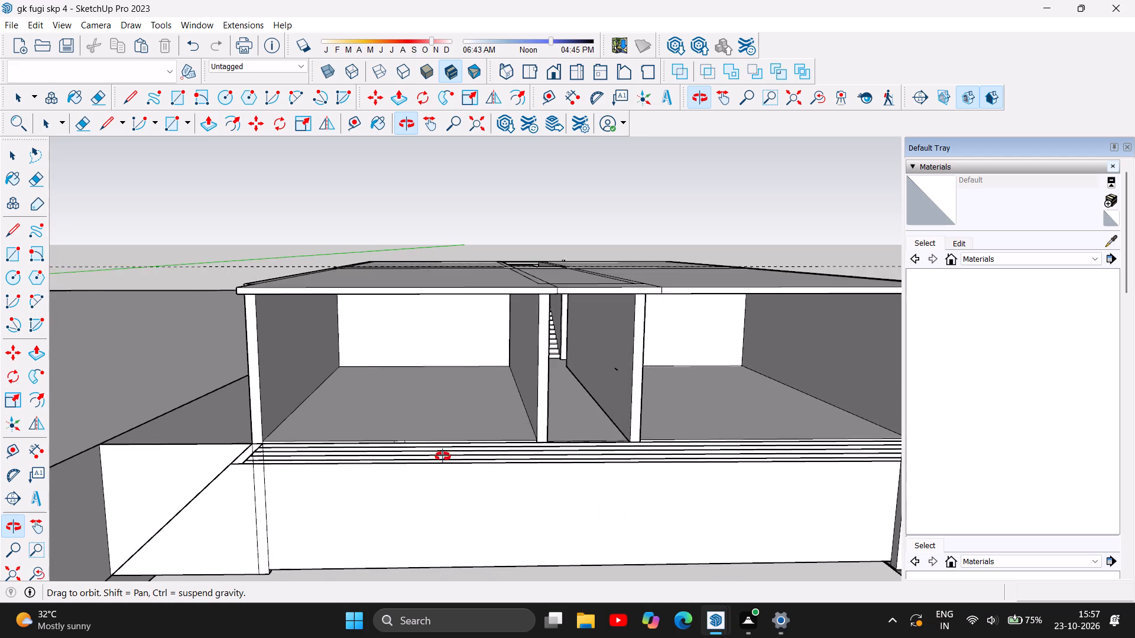
scroll(445, 451, up, 1)
drag(445, 451, 413, 424)
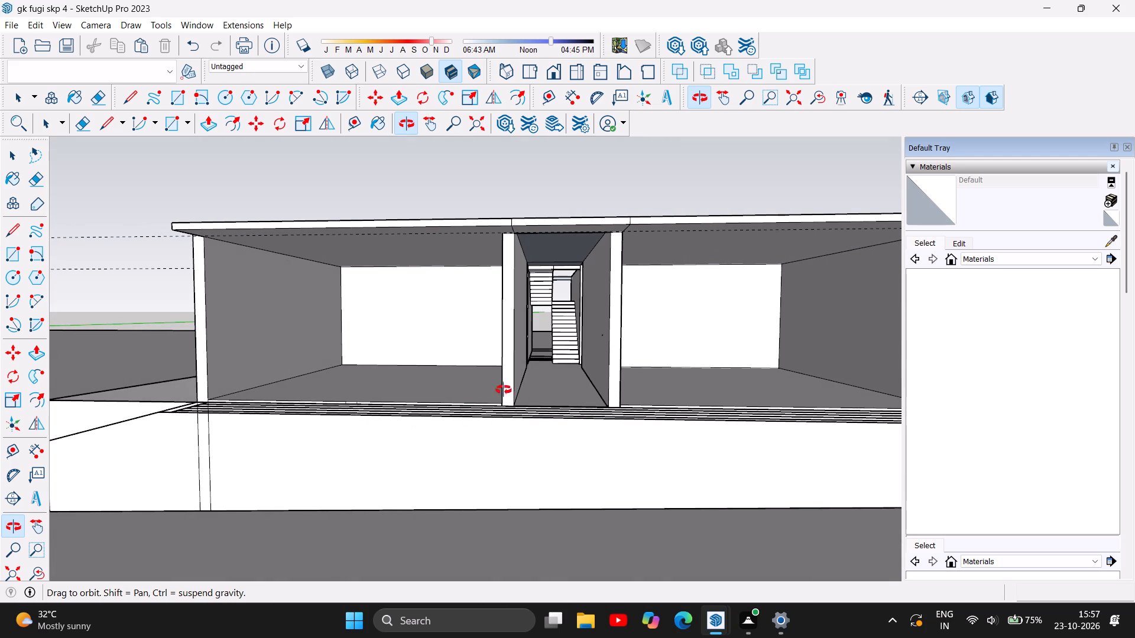
scroll(546, 338, up, 5)
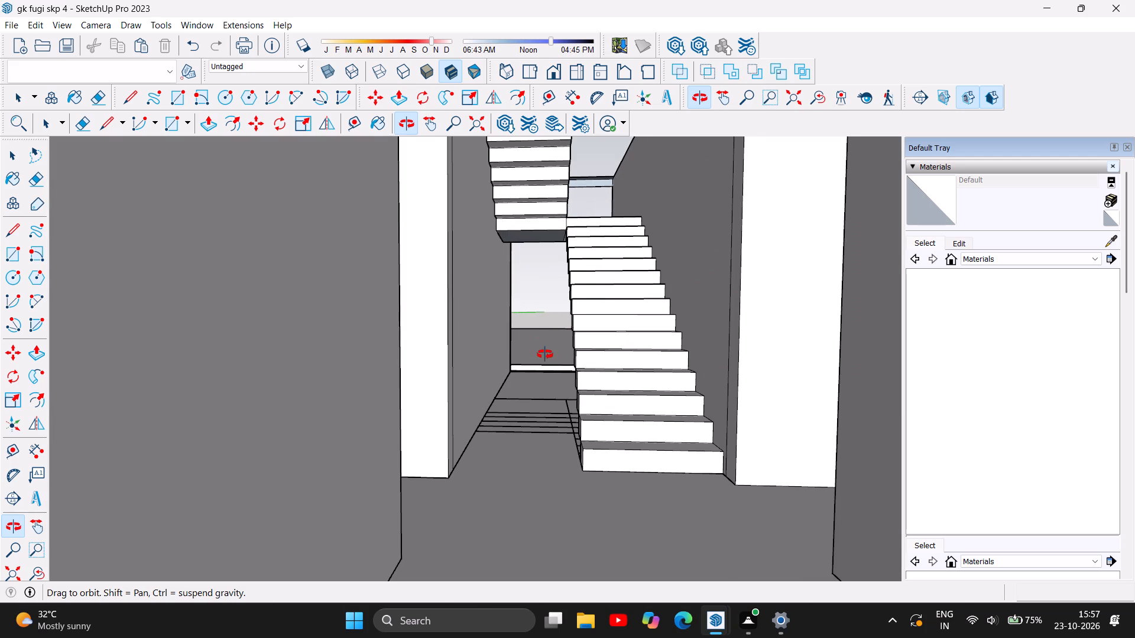
drag(545, 354, 532, 414)
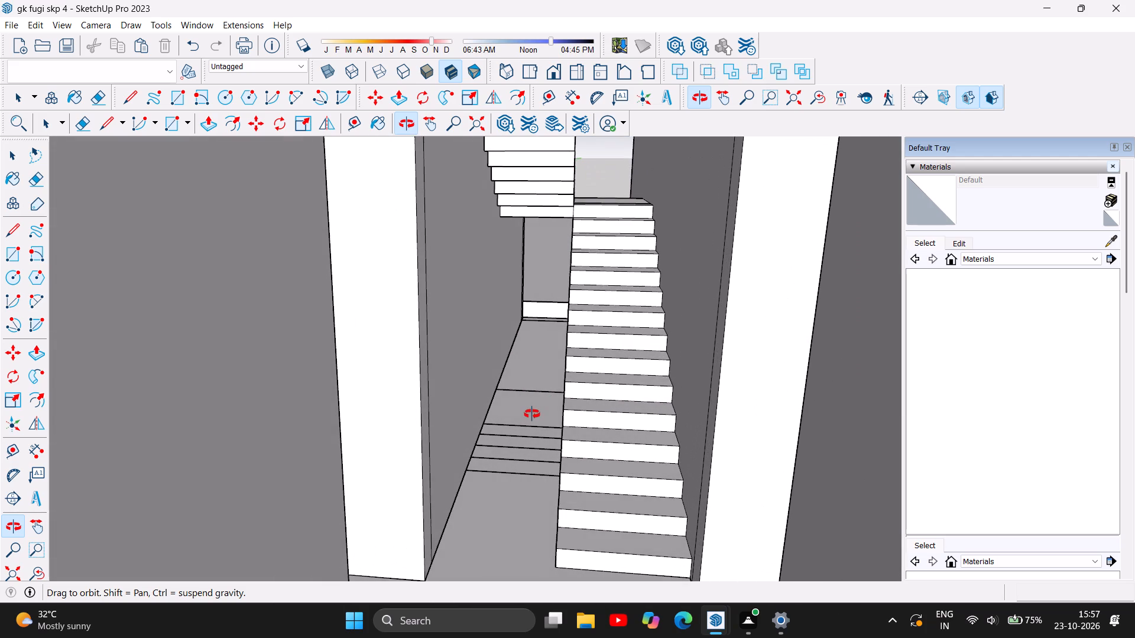
drag(532, 414, 533, 415)
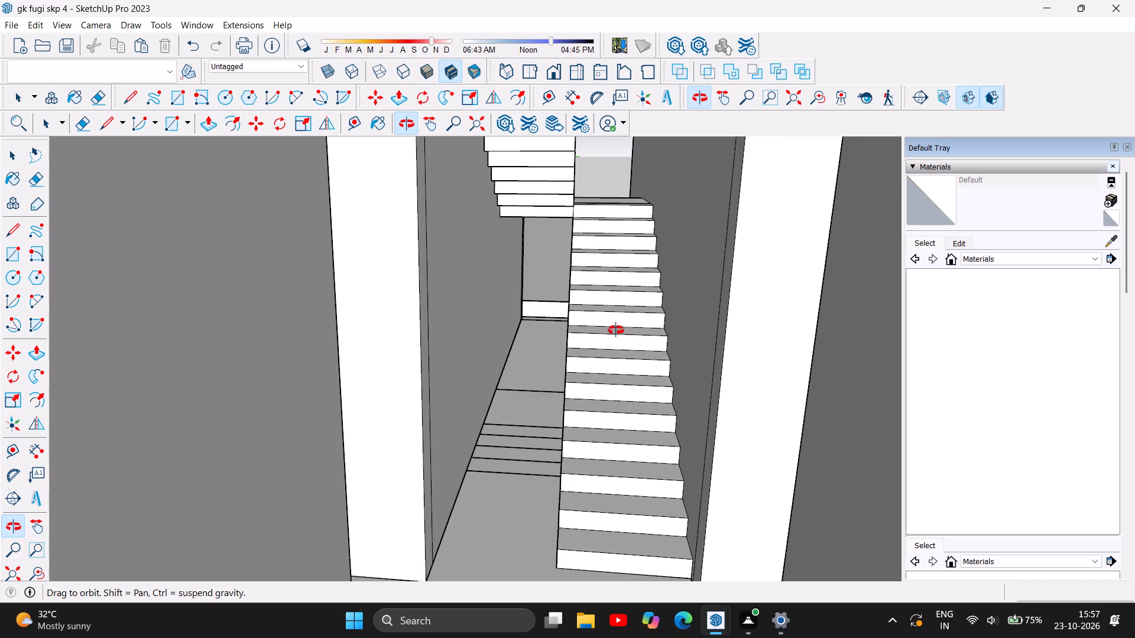
scroll(616, 330, down, 3)
scroll(566, 295, down, 7)
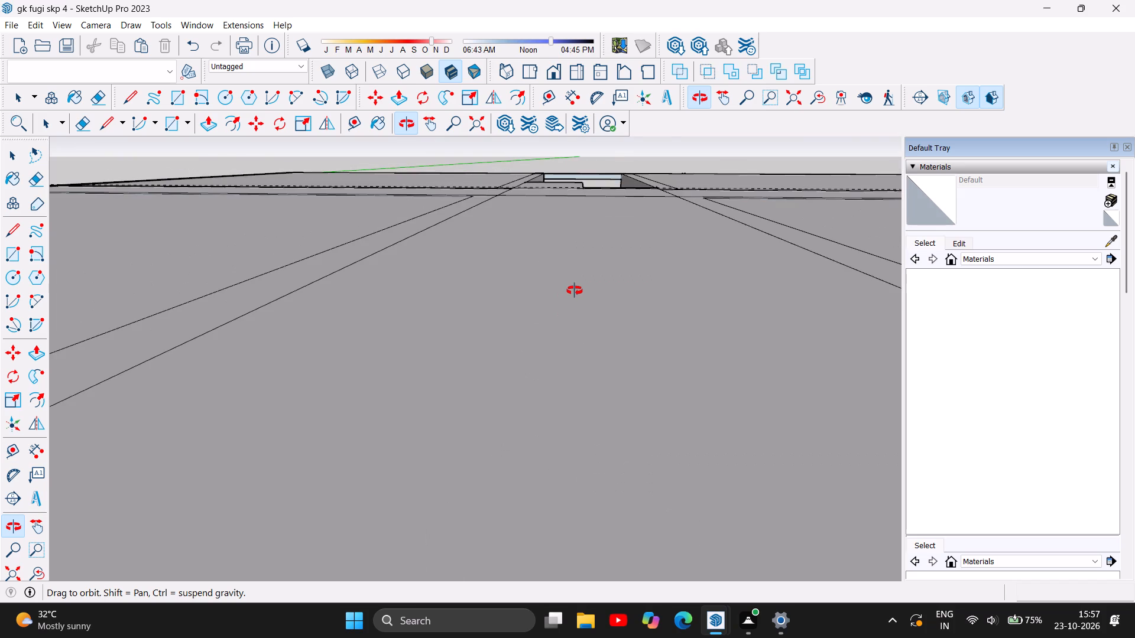
scroll(503, 223, down, 4)
scroll(546, 198, down, 10)
drag(564, 263, 568, 238)
scroll(556, 236, up, 1)
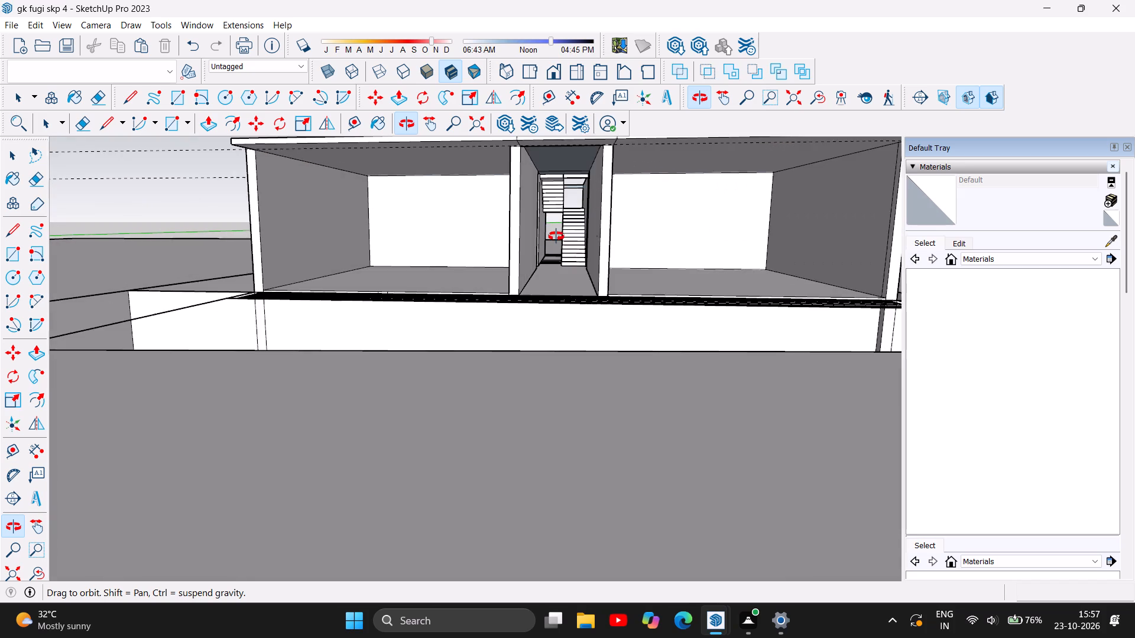
scroll(556, 236, up, 3)
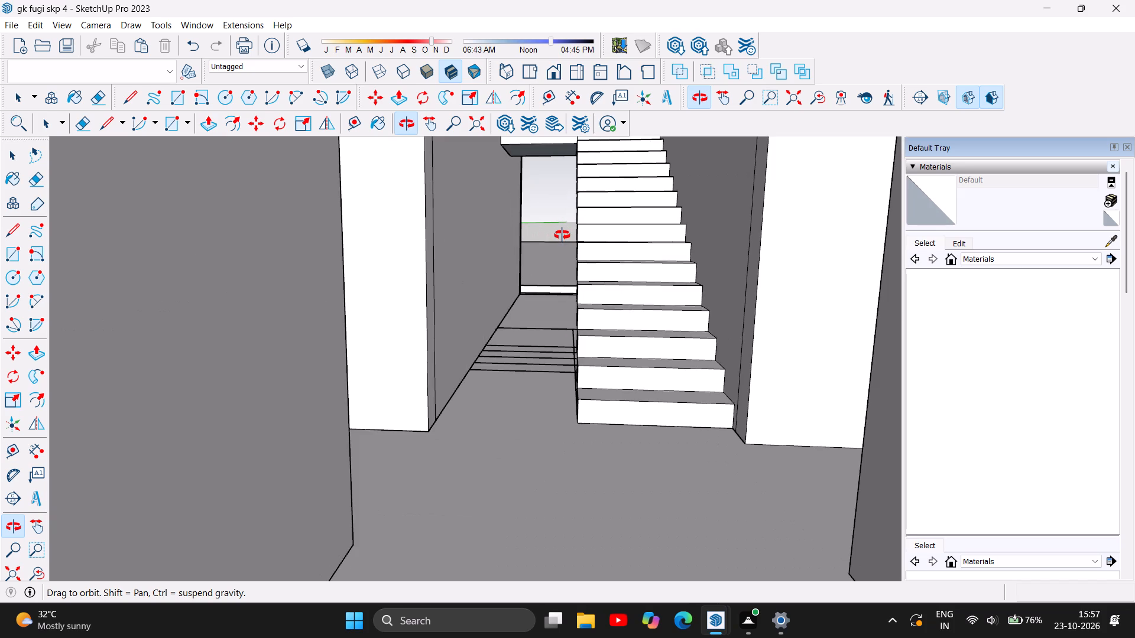
drag(575, 262, 585, 266)
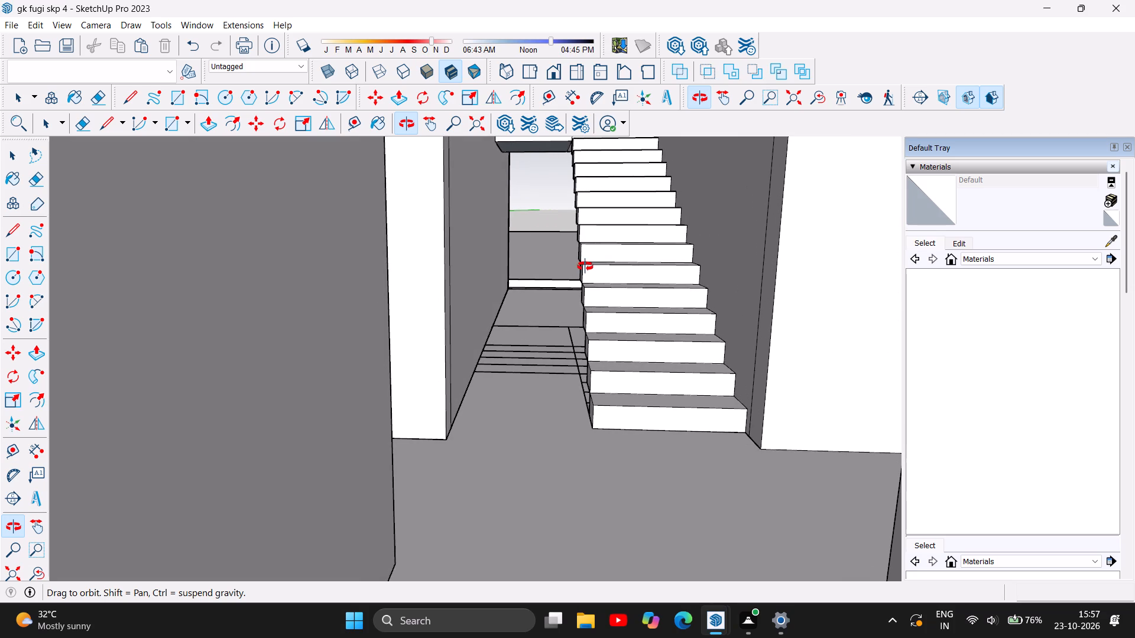
drag(585, 266, 588, 293)
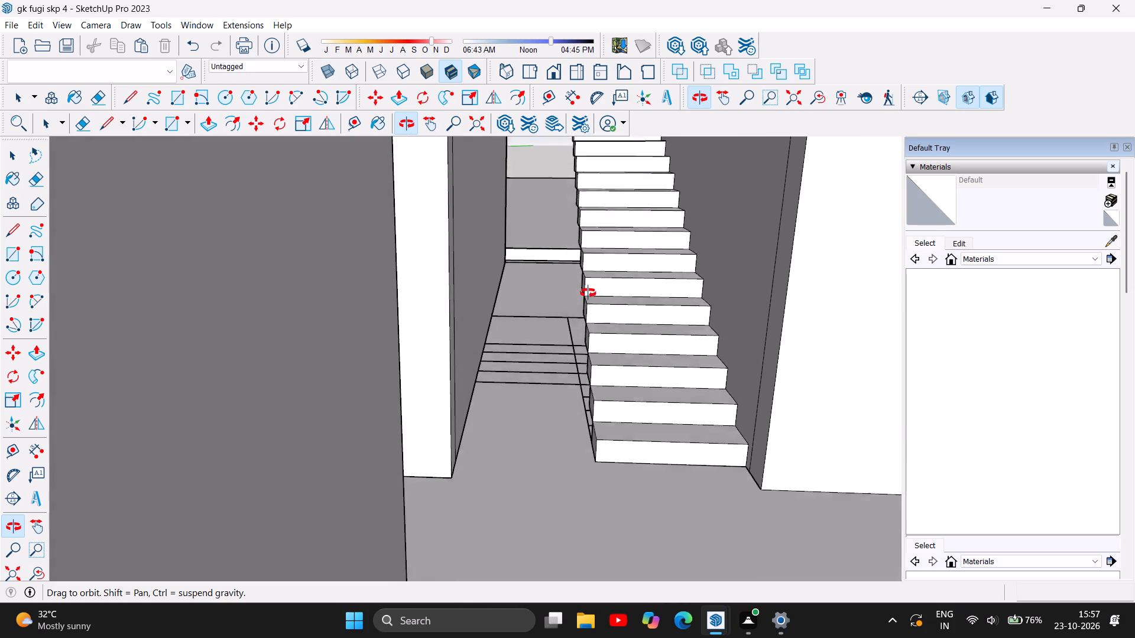
drag(588, 293, 511, 389)
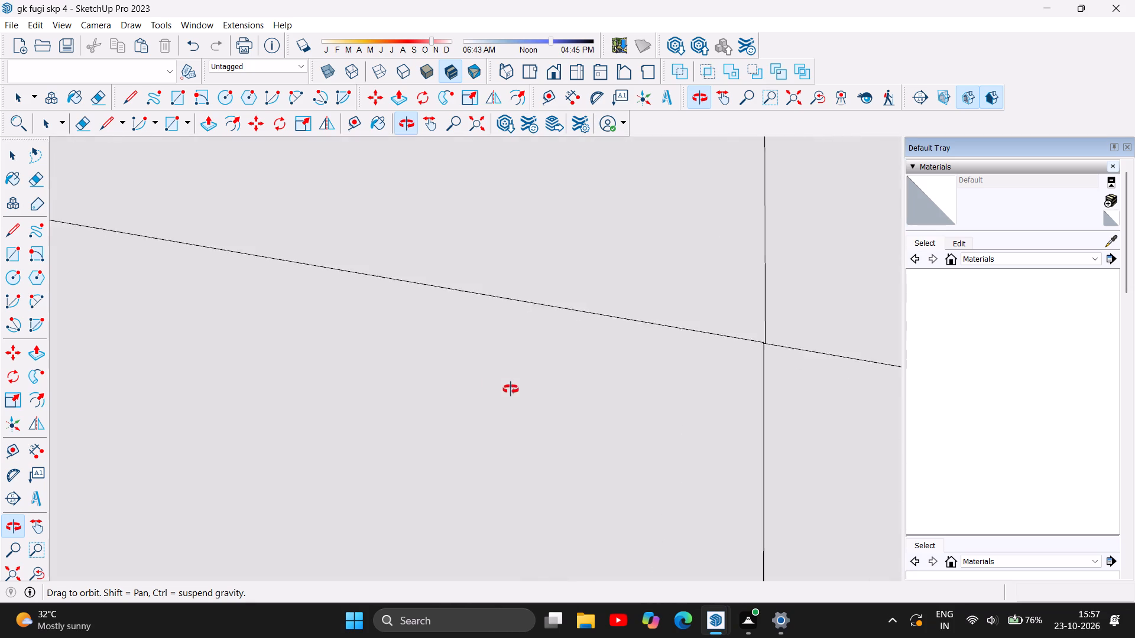
Examine the whole building from above and all around, including the rear passage and the upper floor slab.
drag(511, 389, 437, 370)
scroll(535, 353, down, 19)
scroll(544, 344, down, 20)
scroll(544, 344, down, 5)
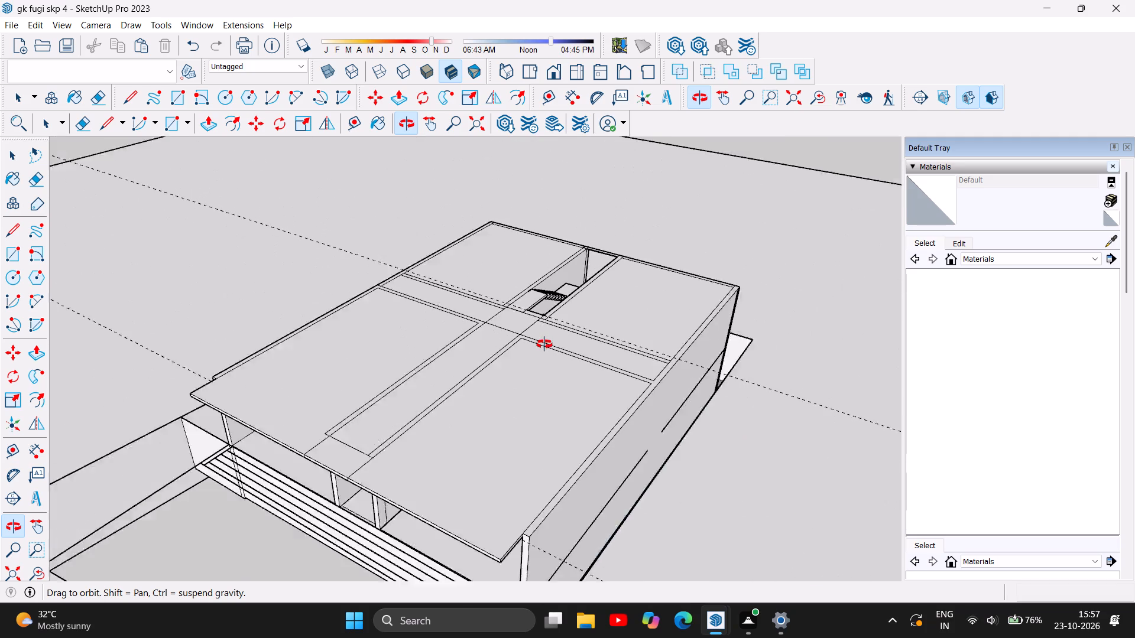
scroll(544, 344, down, 2)
drag(576, 300, 417, 362)
drag(651, 332, 492, 379)
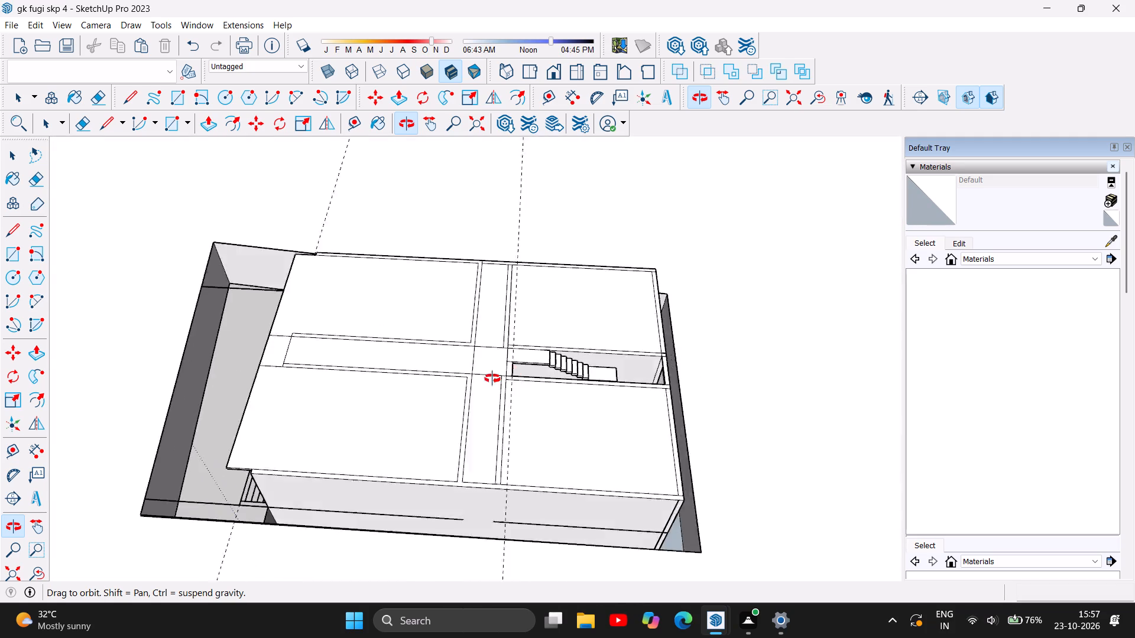
drag(492, 379, 411, 403)
drag(609, 409, 309, 327)
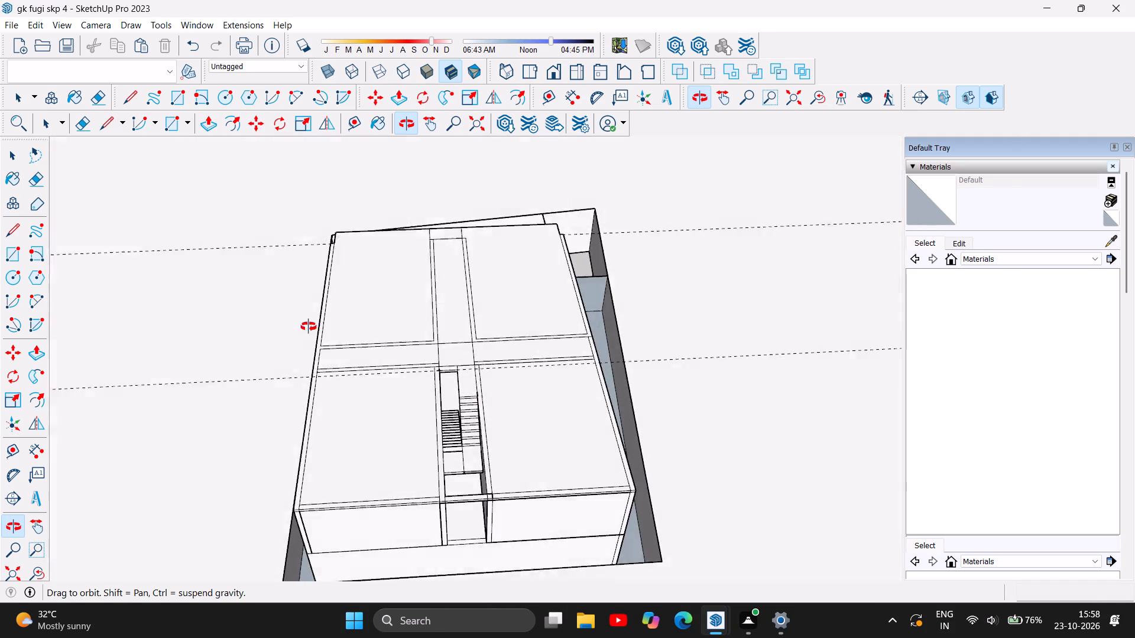
drag(309, 327, 369, 141)
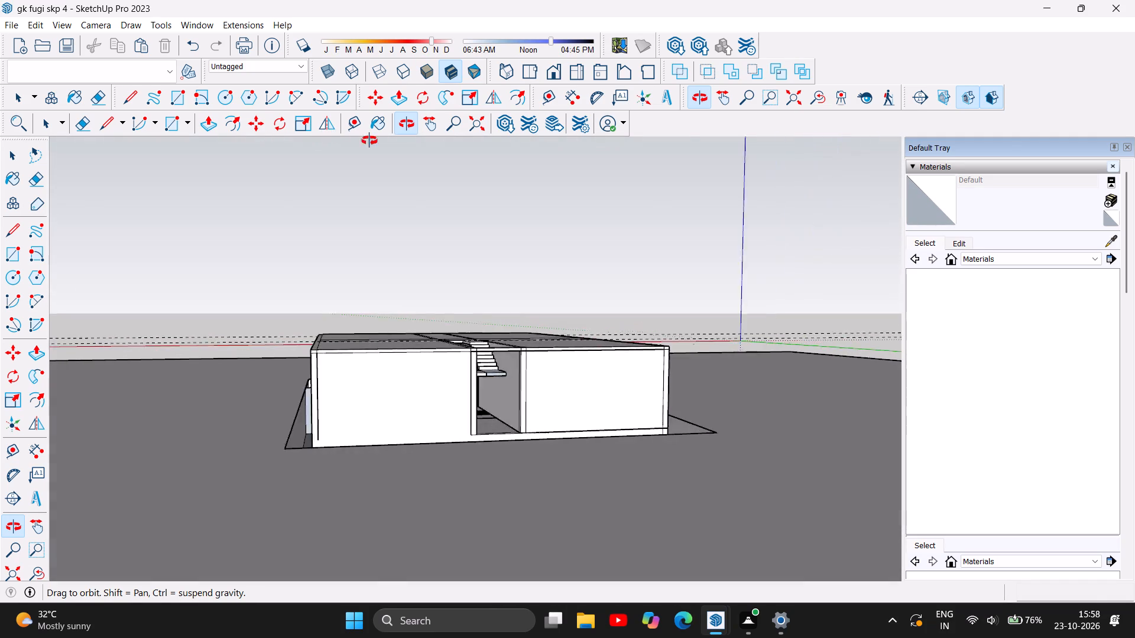
drag(369, 141, 219, 134)
drag(380, 414, 482, 455)
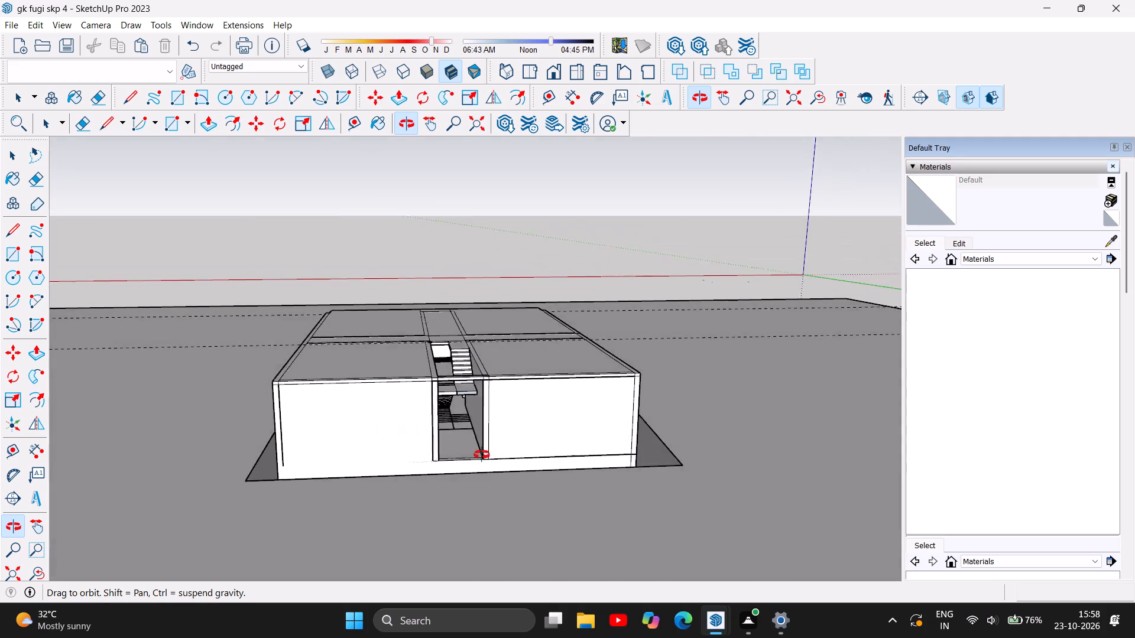
drag(482, 455, 415, 447)
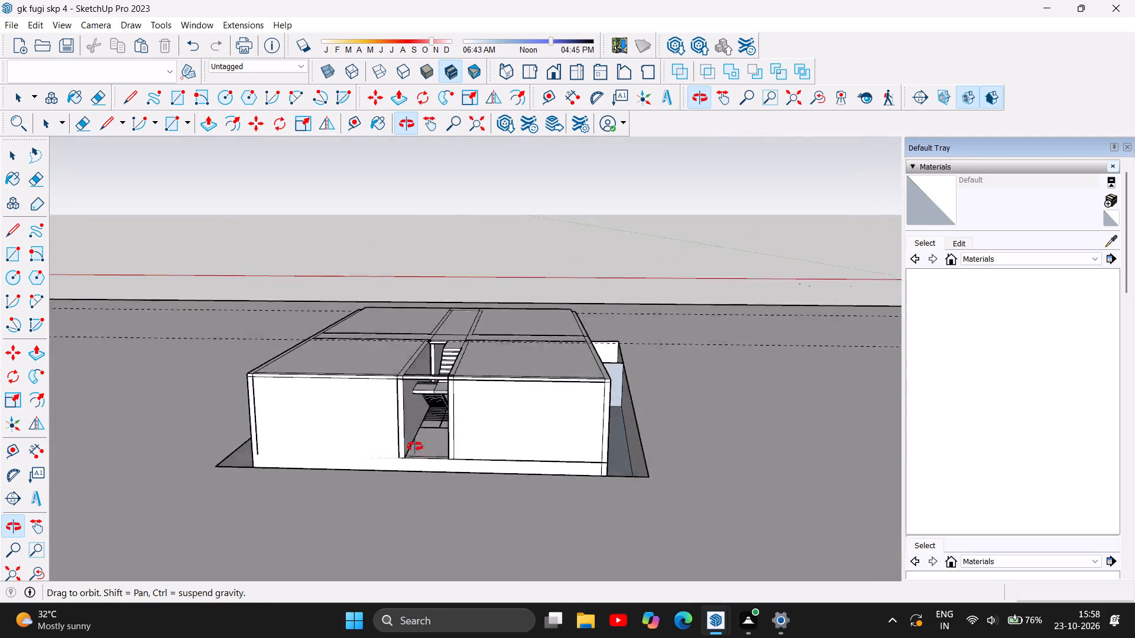
drag(415, 447, 456, 465)
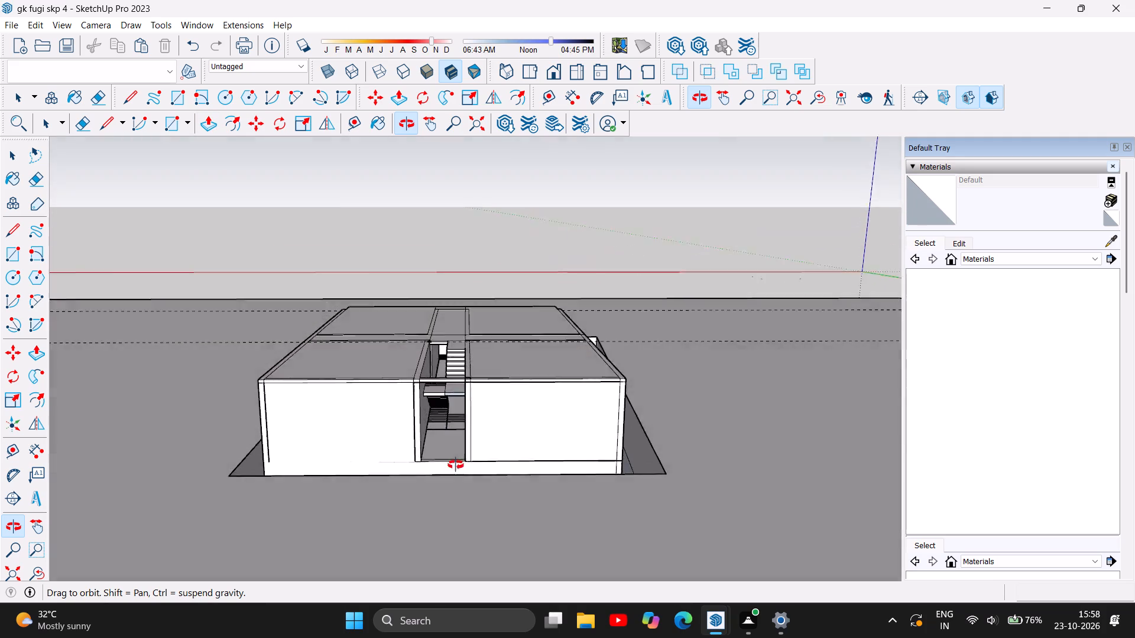
drag(456, 465, 446, 514)
drag(543, 330, 336, 383)
drag(612, 320, 204, 350)
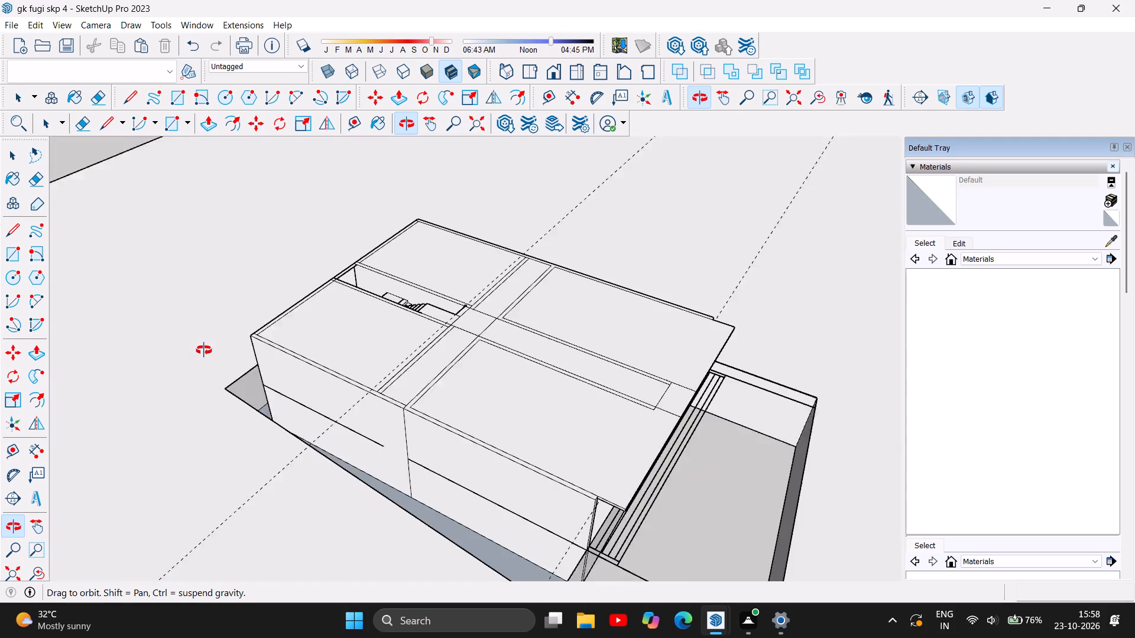
drag(204, 350, 221, 338)
drag(648, 331, 343, 339)
drag(468, 297, 468, 345)
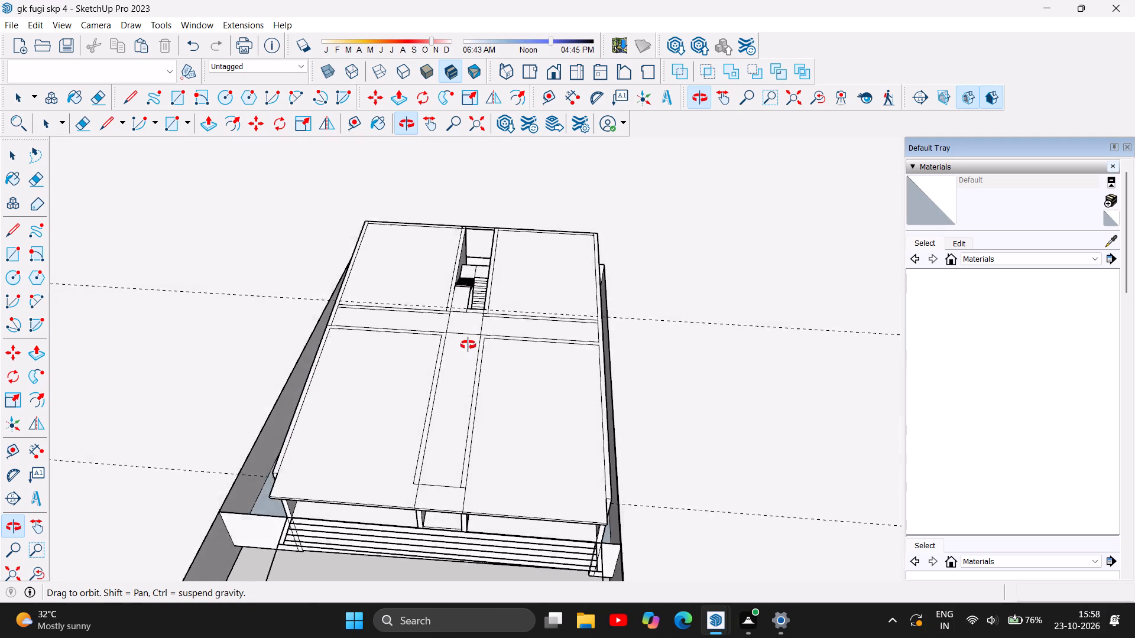
Examine both stair flights and the mid landing through the stairwell opening in the upper slab.
drag(468, 345, 452, 447)
scroll(491, 292, up, 10)
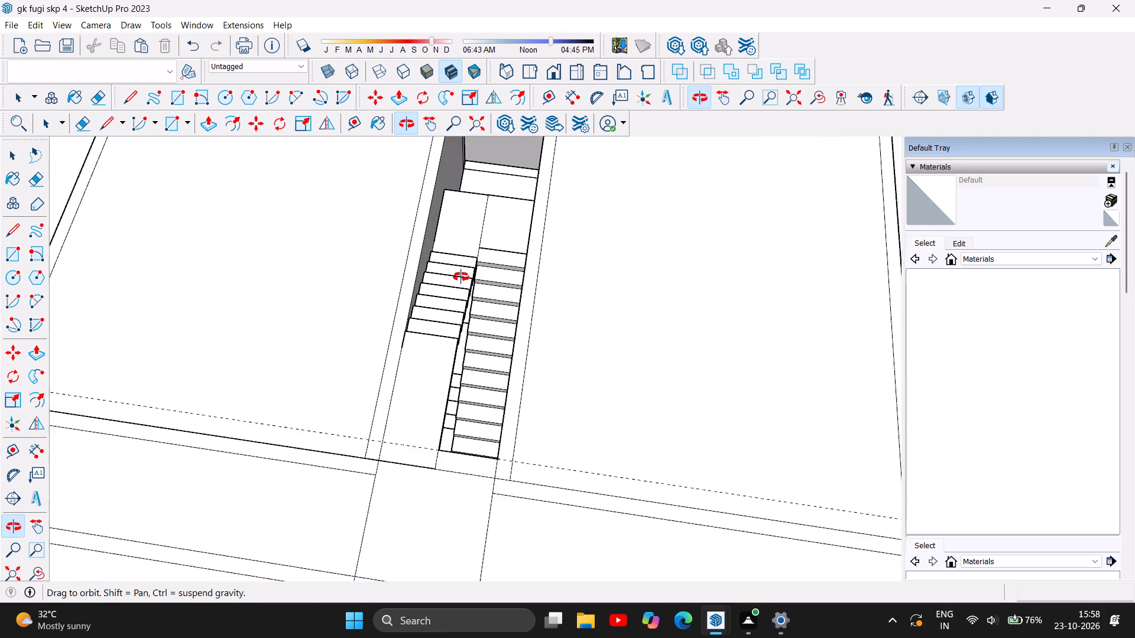
scroll(461, 277, up, 3)
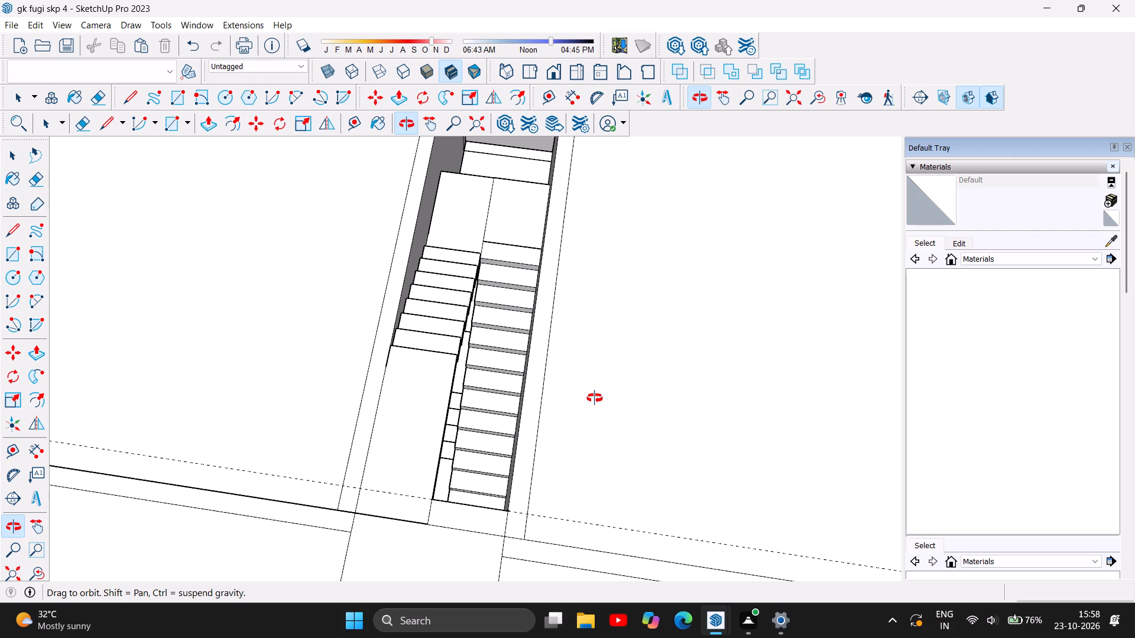
drag(579, 397, 336, 373)
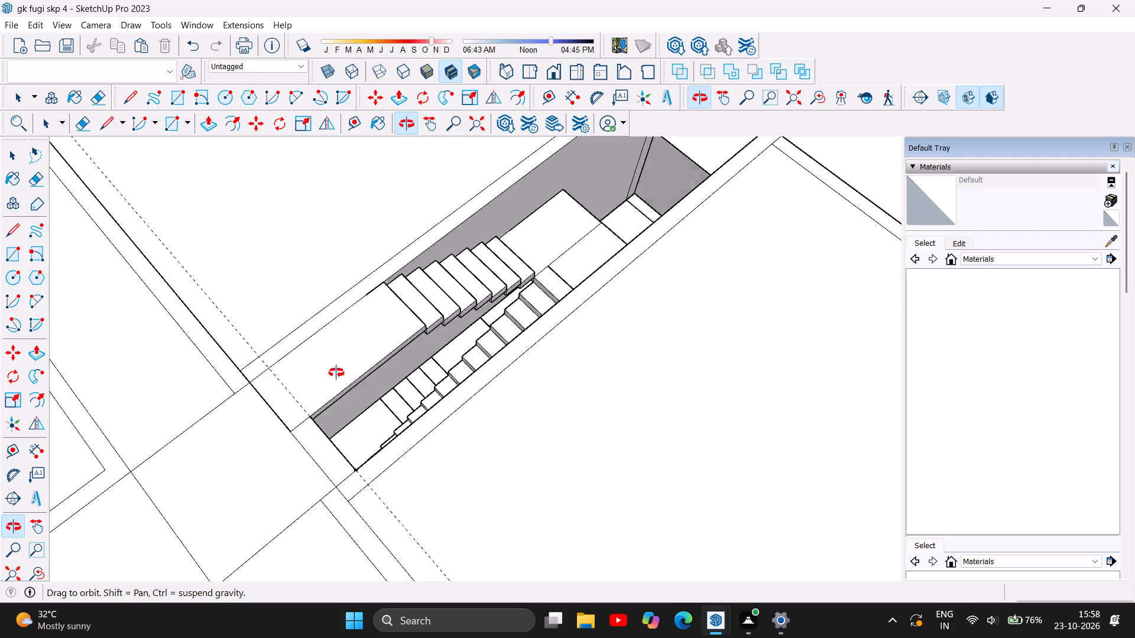
drag(336, 373, 205, 328)
drag(691, 351, 231, 313)
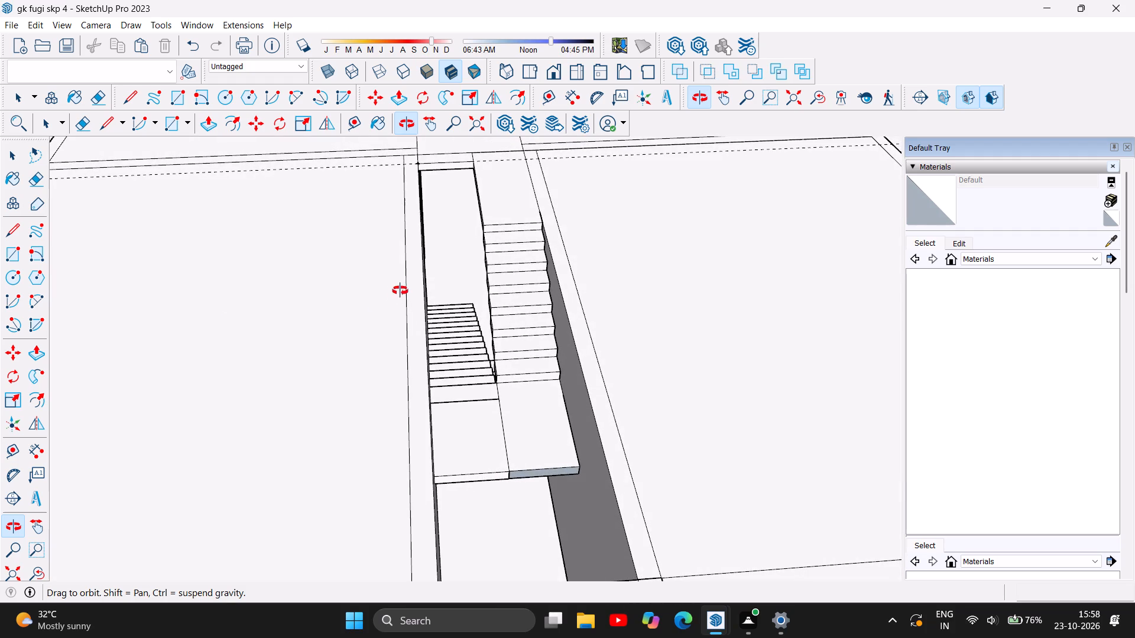
drag(425, 198, 440, 151)
Push/Pull the upper slab's edge face beside the eighth step's extension out 4' over the stairwell opening.
scroll(463, 135, up, 3)
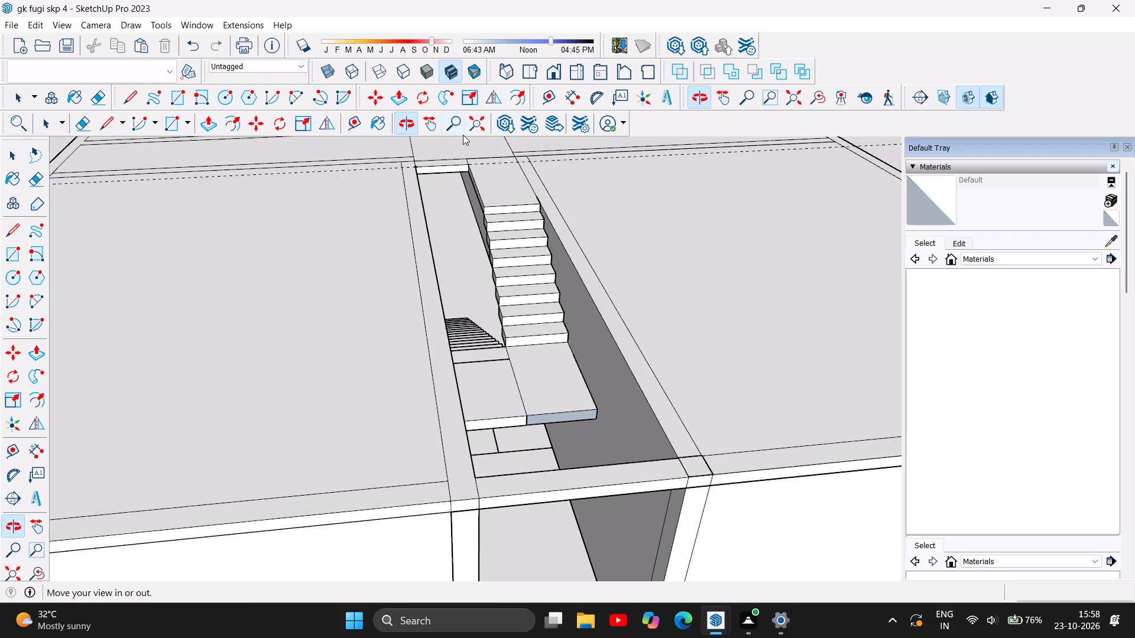
scroll(463, 135, up, 15)
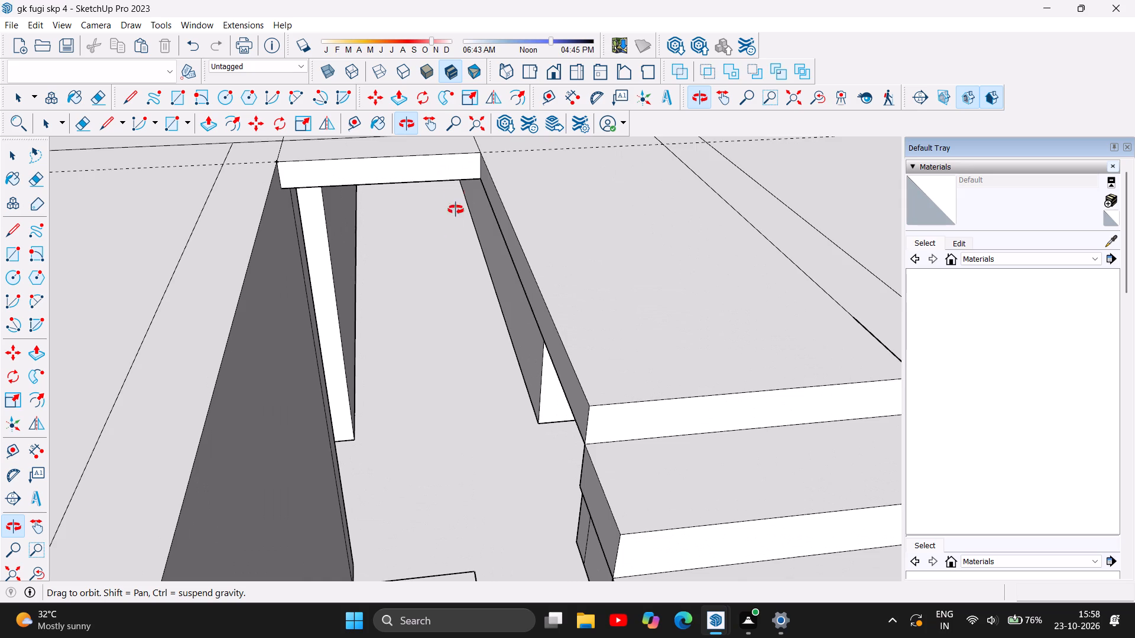
drag(430, 252, 416, 228)
right_click(416, 228)
scroll(416, 228, down, 4)
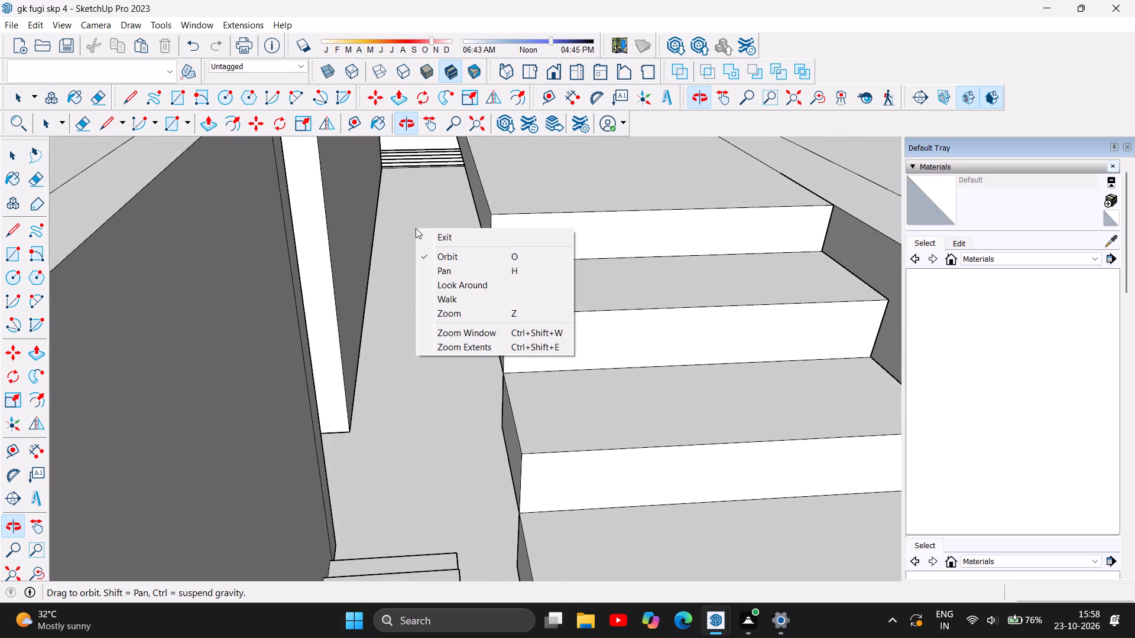
click(398, 271)
scroll(398, 271, down, 2)
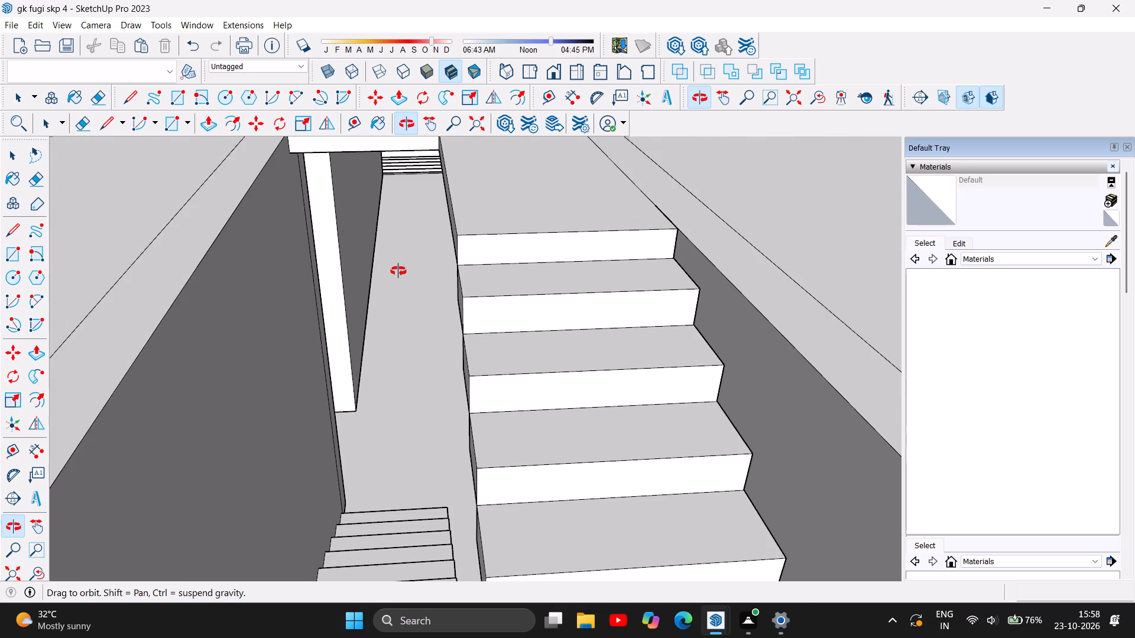
drag(386, 286, 385, 271)
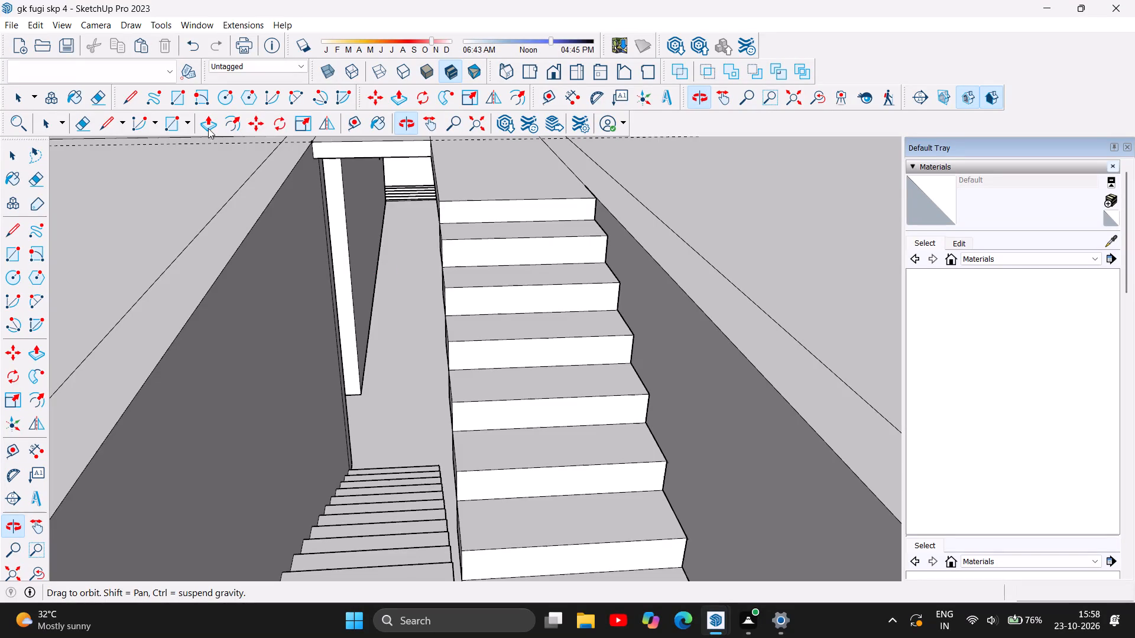
click(208, 126)
click(372, 141)
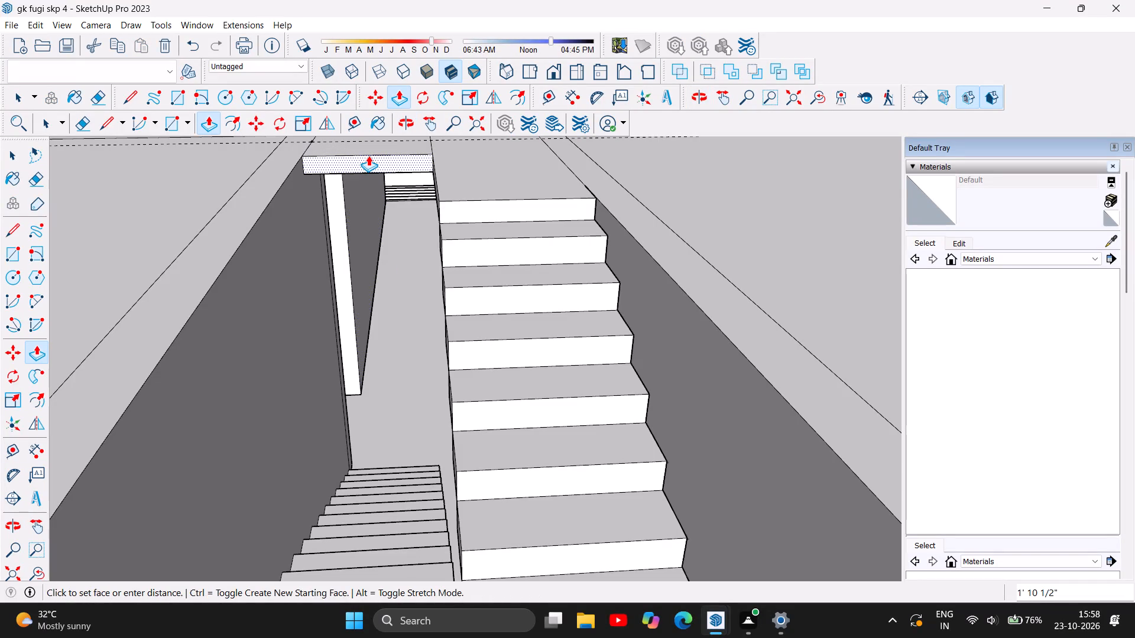
text(4')
key(Return)
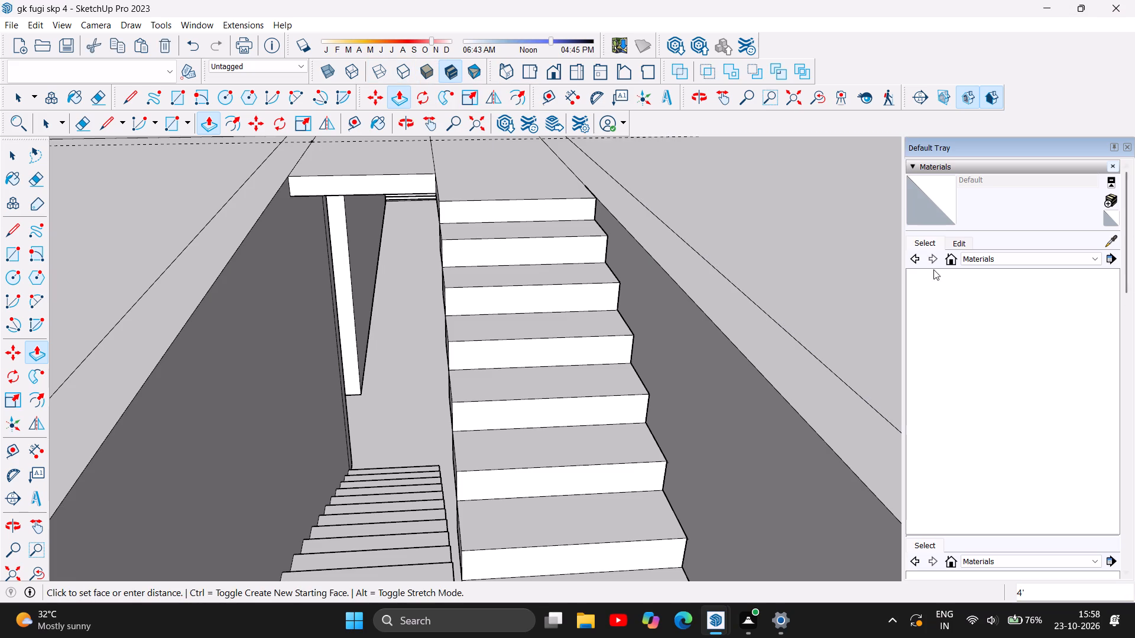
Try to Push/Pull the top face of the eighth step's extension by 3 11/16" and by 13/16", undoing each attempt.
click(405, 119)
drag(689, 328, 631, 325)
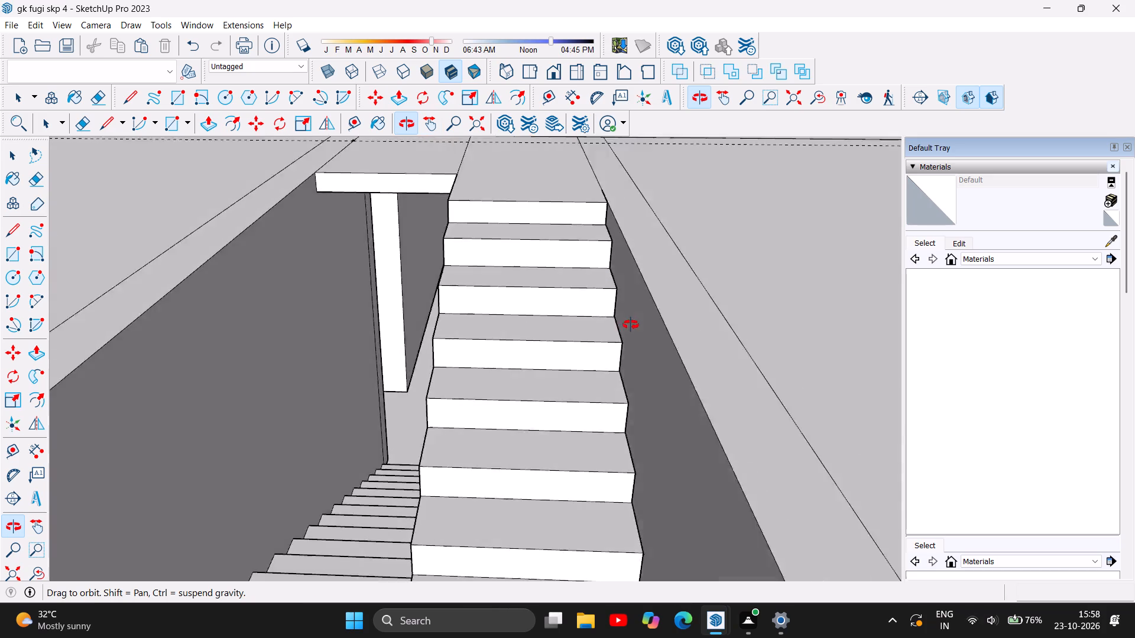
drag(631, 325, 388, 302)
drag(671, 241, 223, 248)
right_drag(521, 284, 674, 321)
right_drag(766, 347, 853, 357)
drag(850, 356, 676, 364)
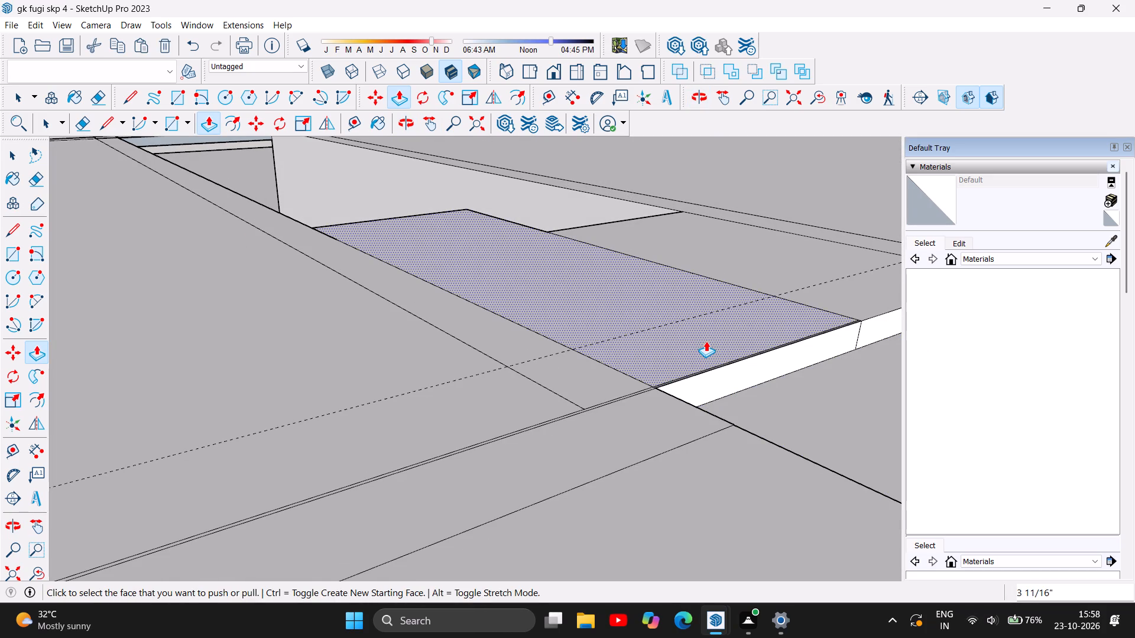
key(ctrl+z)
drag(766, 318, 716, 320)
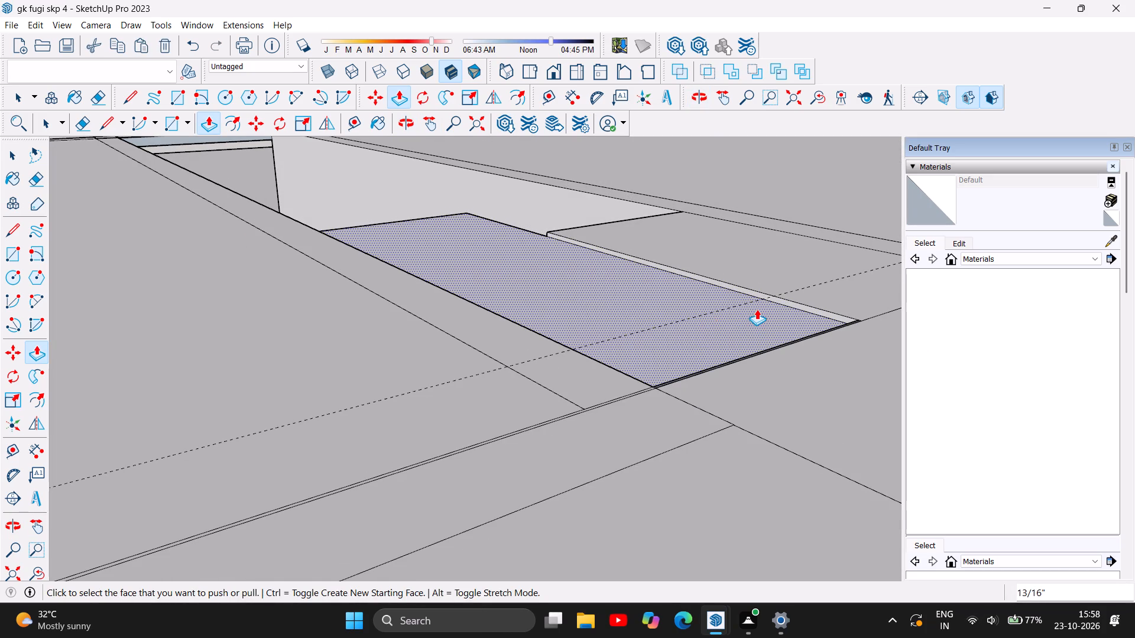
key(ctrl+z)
Examine the 4' slab extension and the reduced stairwell opening from a low angle and from above.
click(408, 118)
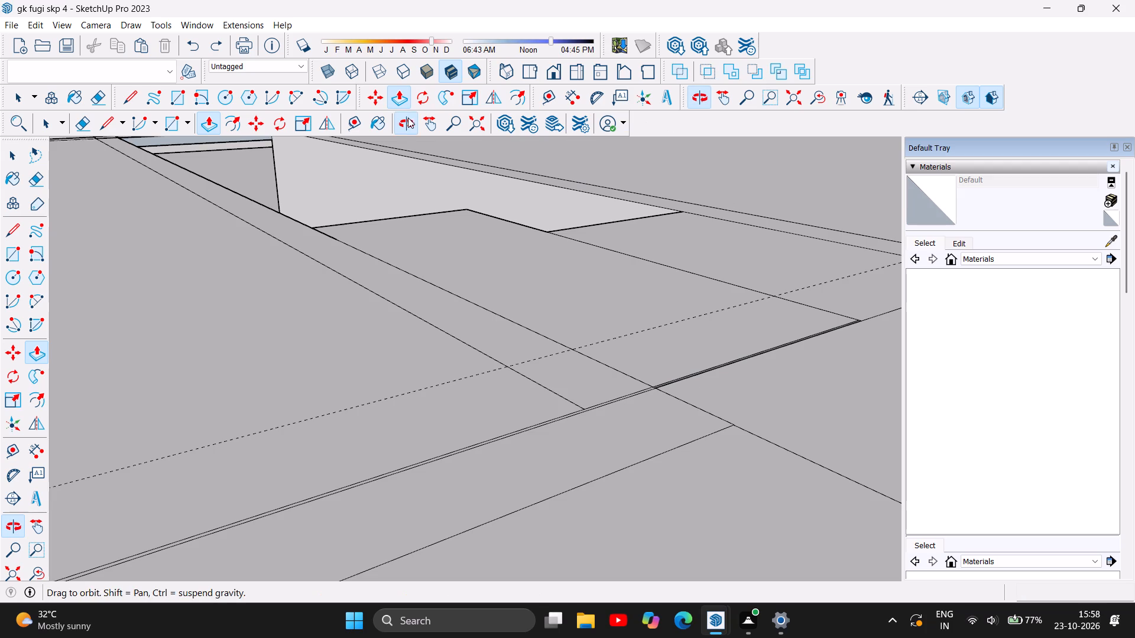
drag(742, 323, 549, 340)
drag(641, 432, 592, 320)
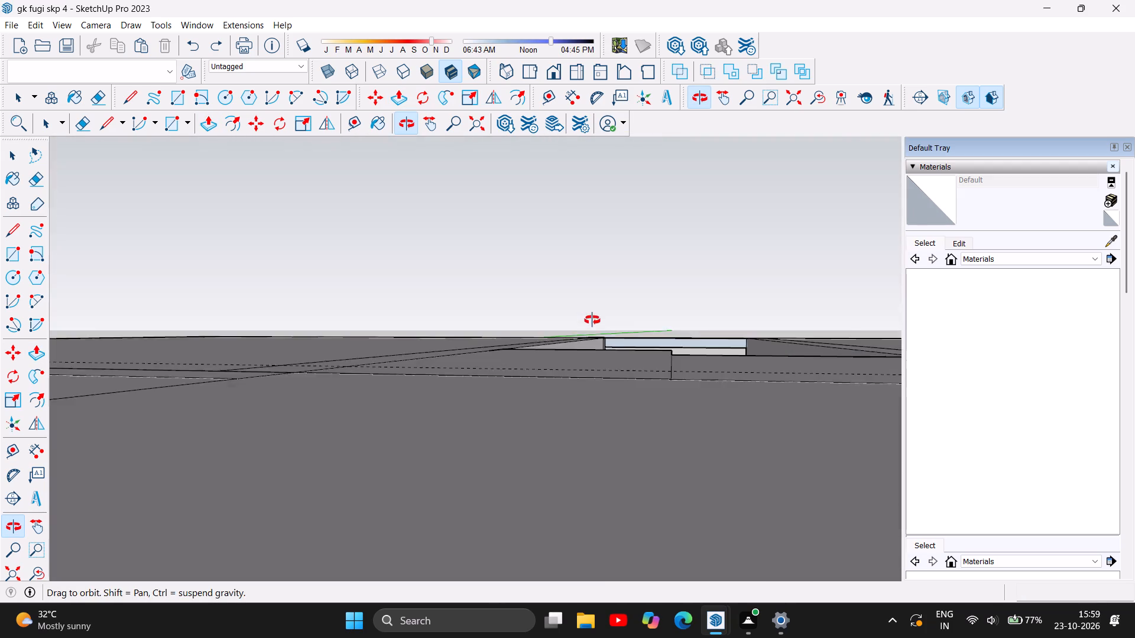
drag(592, 320, 688, 613)
scroll(397, 409, down, 12)
scroll(336, 441, down, 5)
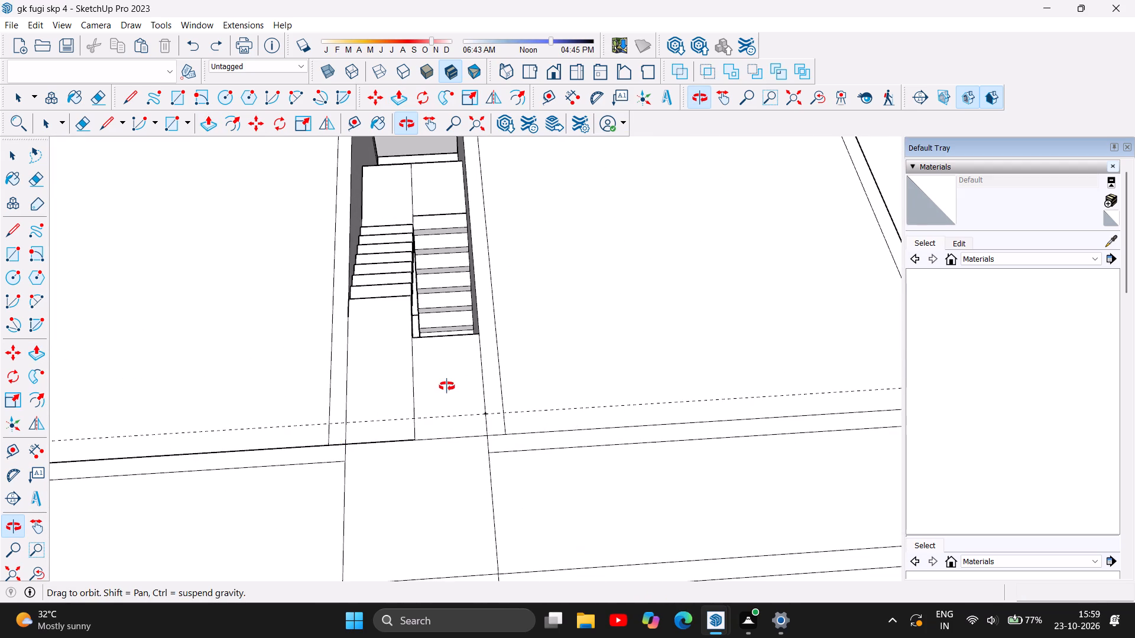
drag(447, 386, 412, 359)
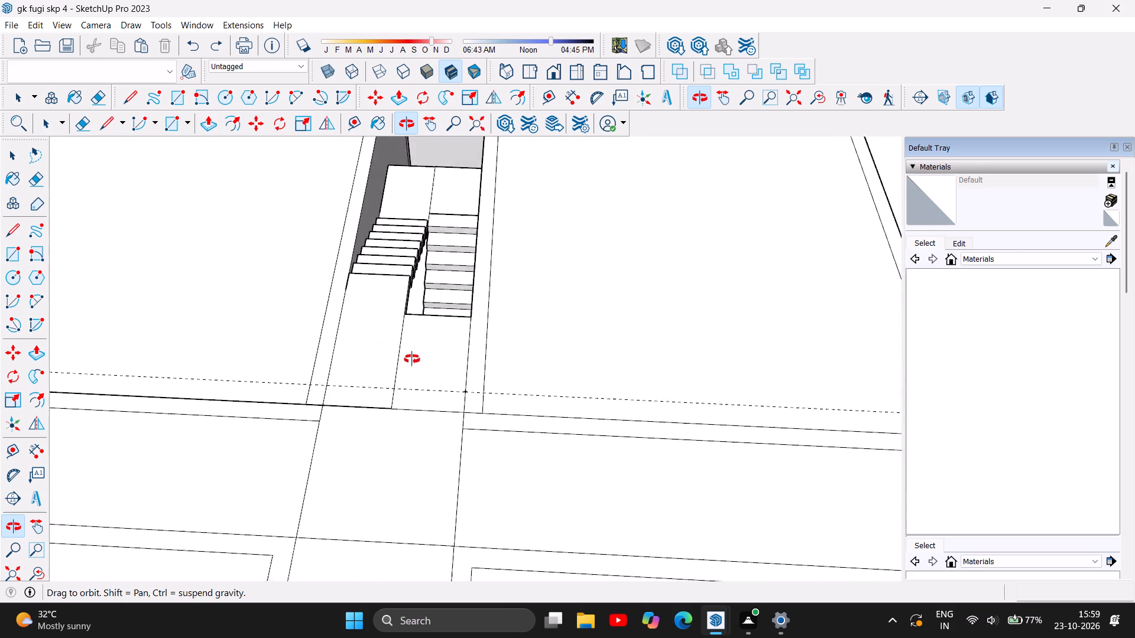
drag(412, 359, 446, 193)
Push/Pull the wall outline around the left front room, seen from the entrance steps, up 11' from the upper slab.
scroll(484, 242, down, 10)
drag(476, 285, 491, 319)
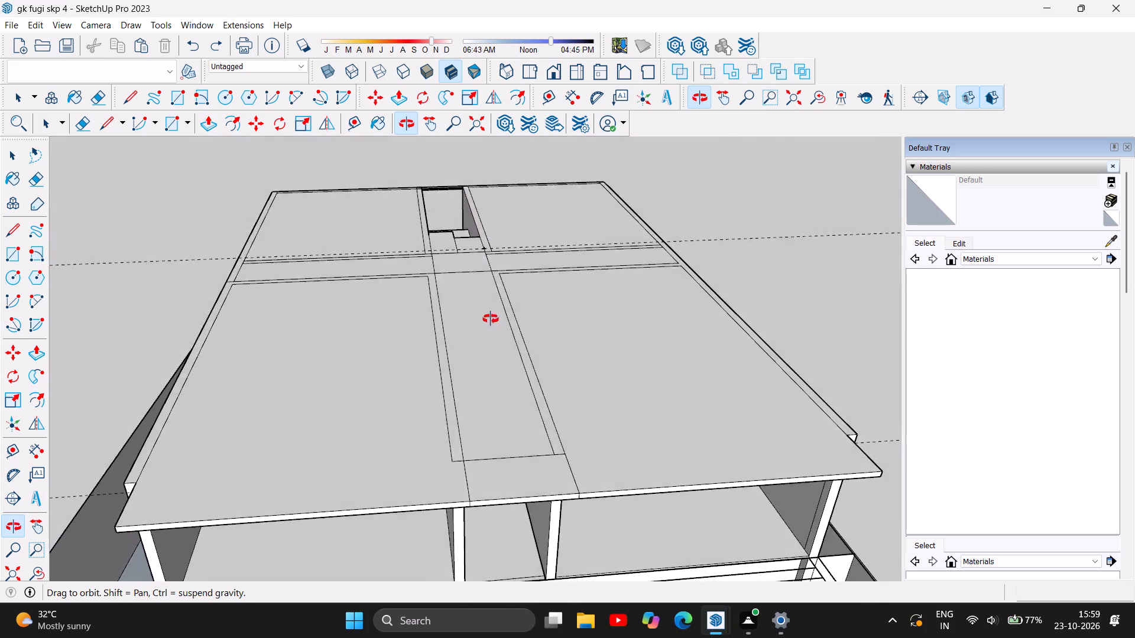
drag(491, 319, 500, 344)
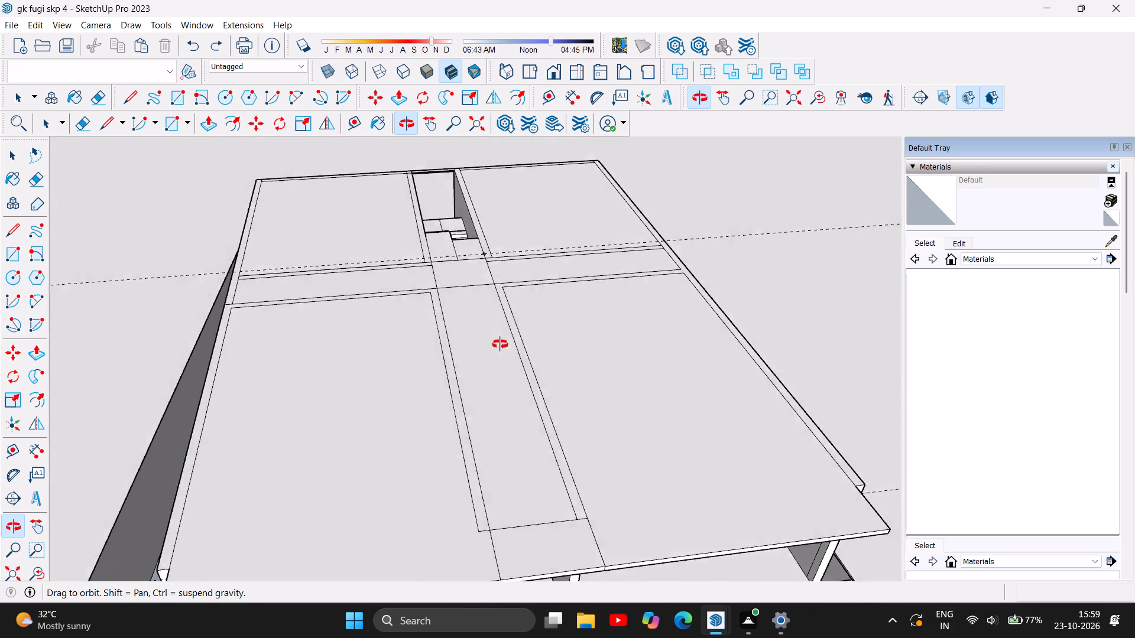
drag(500, 344, 496, 334)
click(210, 127)
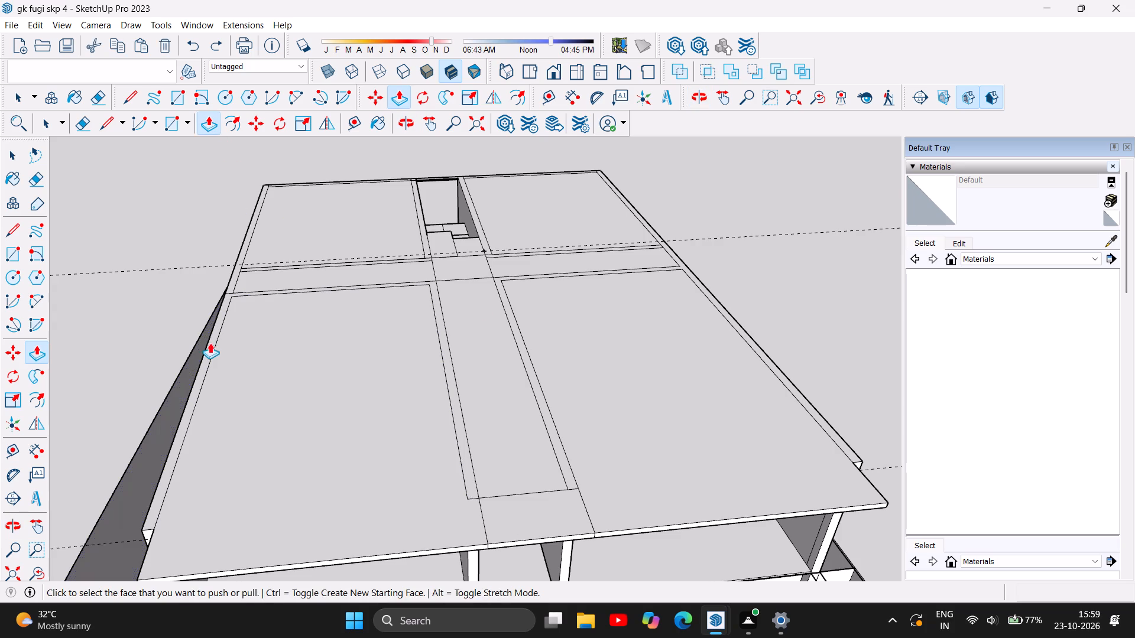
click(213, 343)
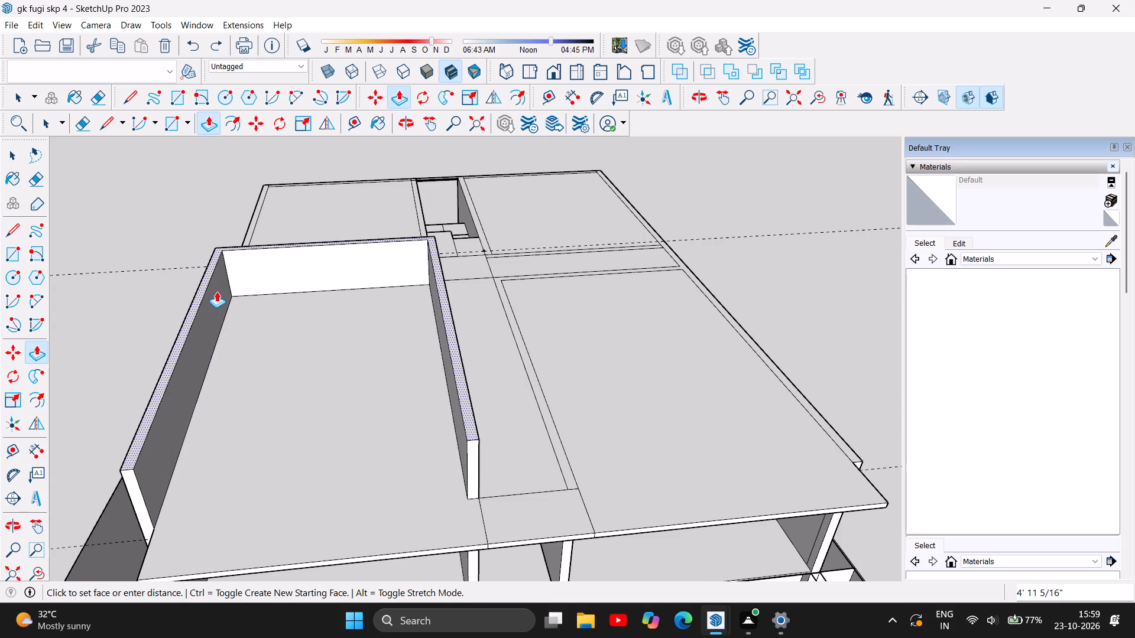
text(11')
key(Return)
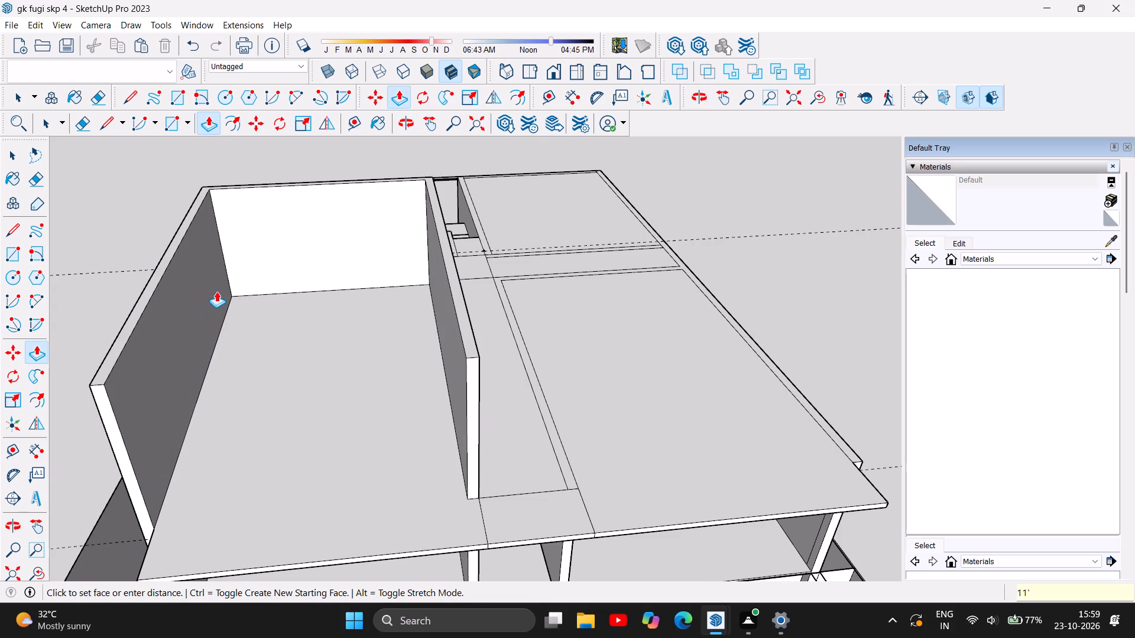
Push/Pull the wall outline around the right front room and along that outer side up 11' from the upper slab.
click(504, 301)
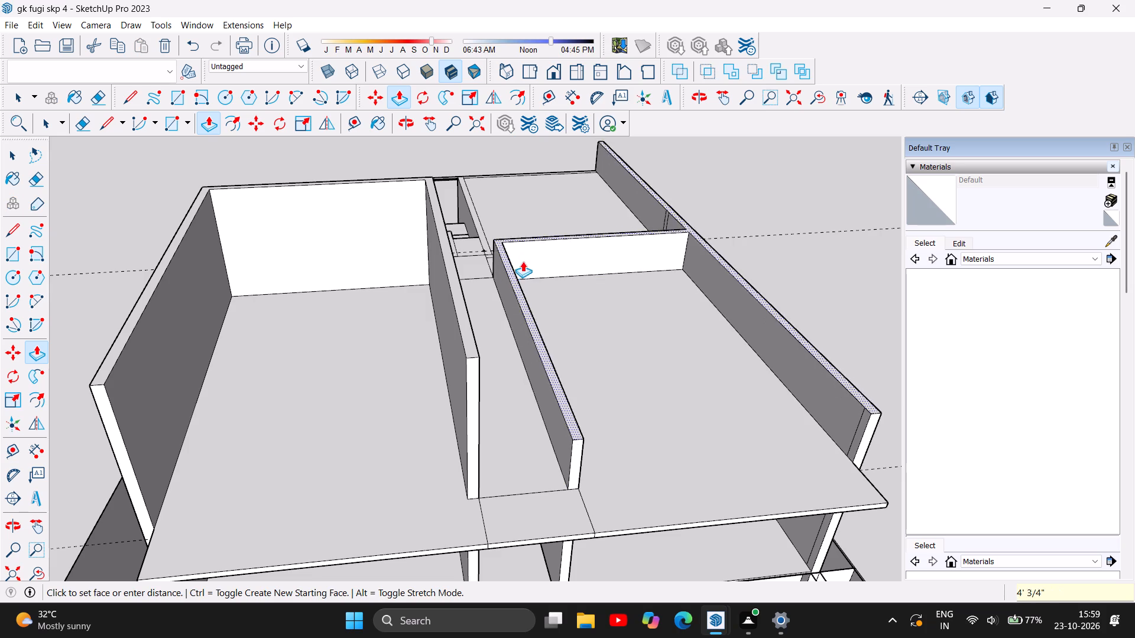
text(11')
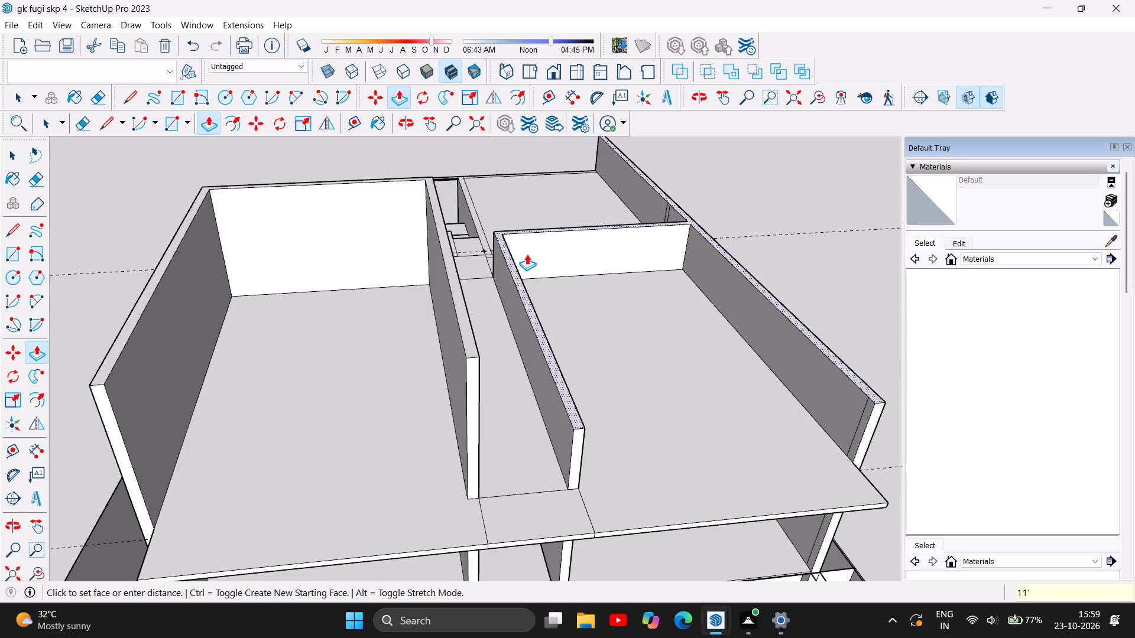
key(Return)
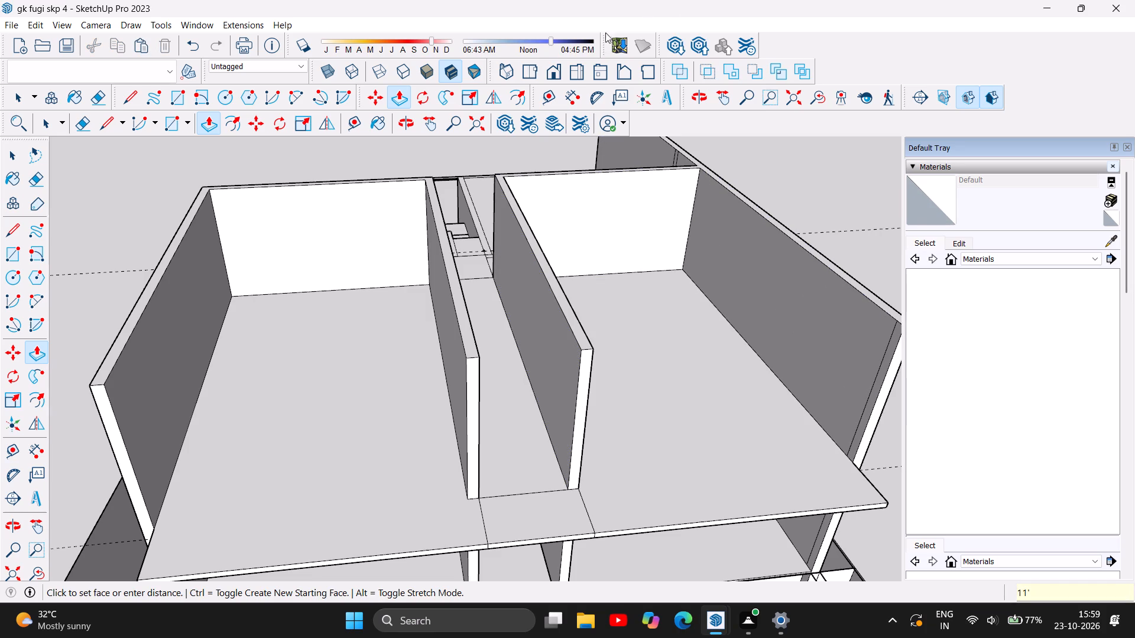
Push/Pull the outer wall outline running behind the left front room, seen from the entrance steps, up 11' from the upper slab.
click(409, 122)
drag(249, 328, 683, 412)
drag(403, 395, 459, 379)
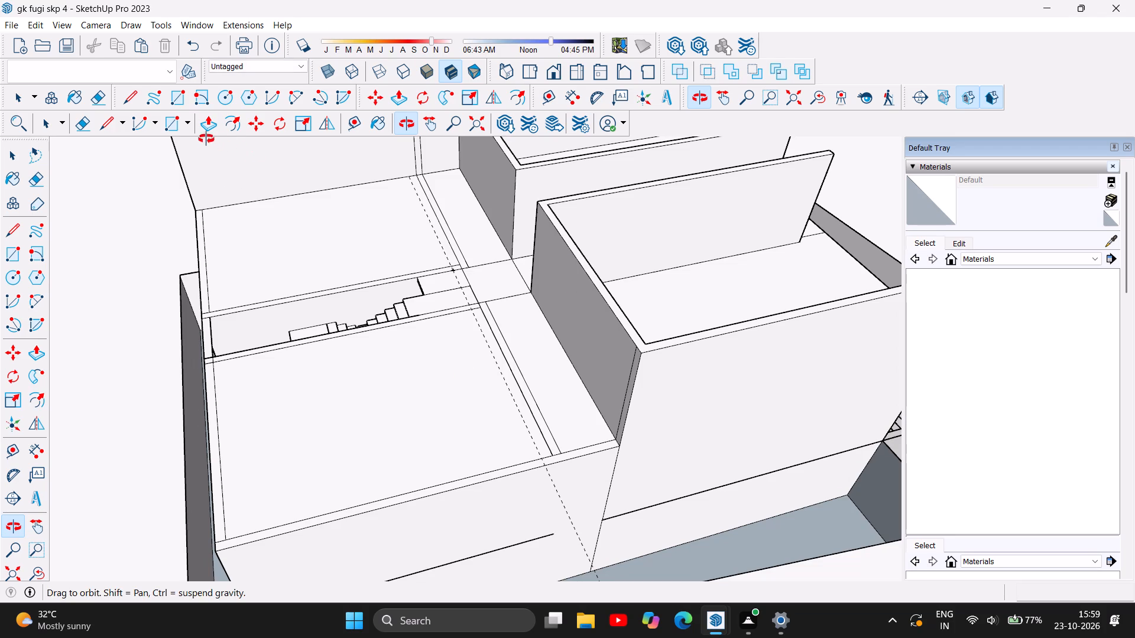
click(211, 128)
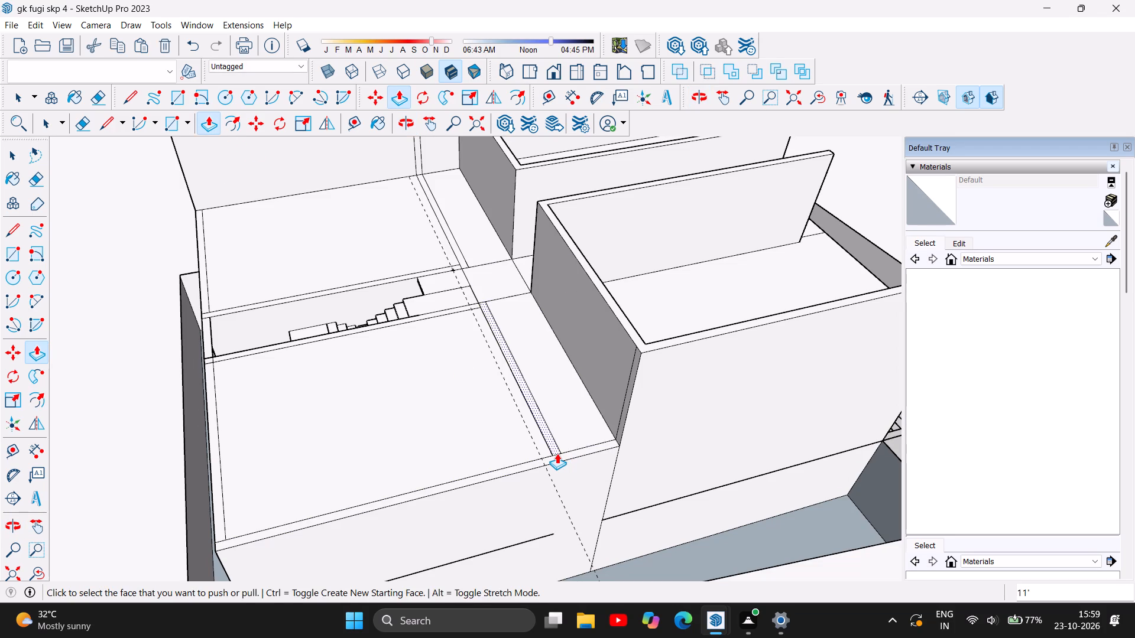
scroll(580, 444, up, 3)
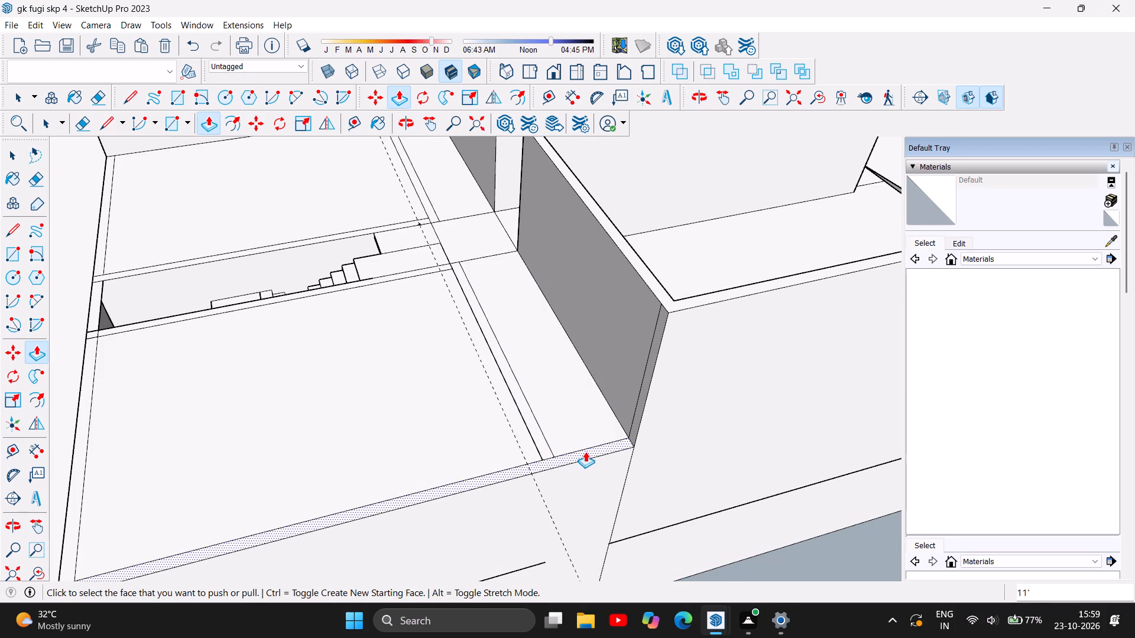
click(585, 451)
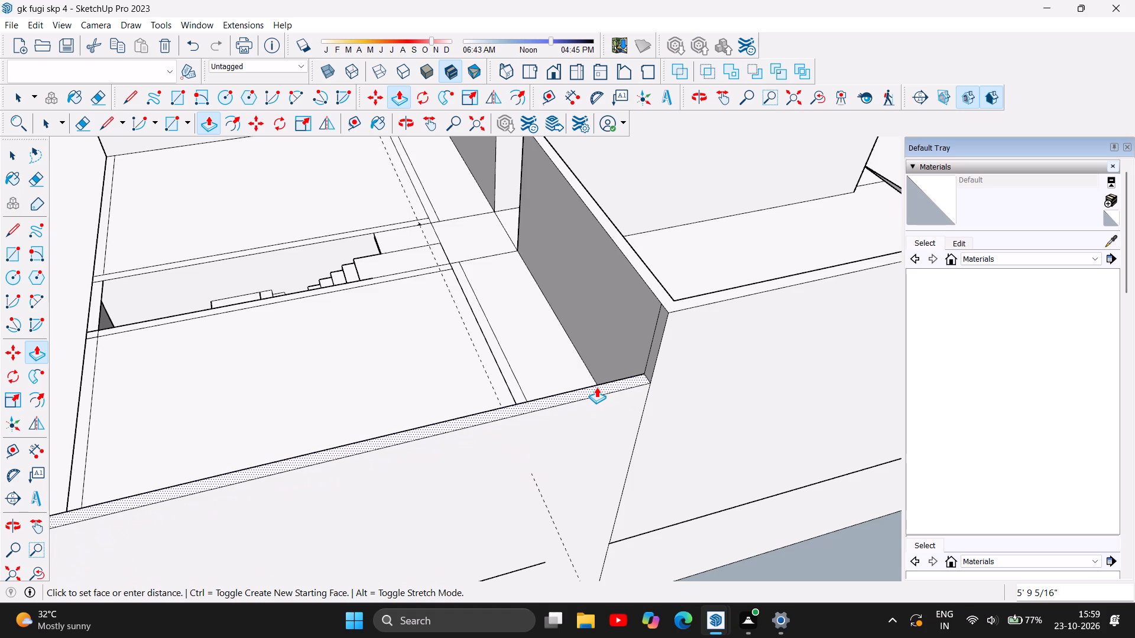
key(1)
key(1)
key(apostrophe)
key(Return)
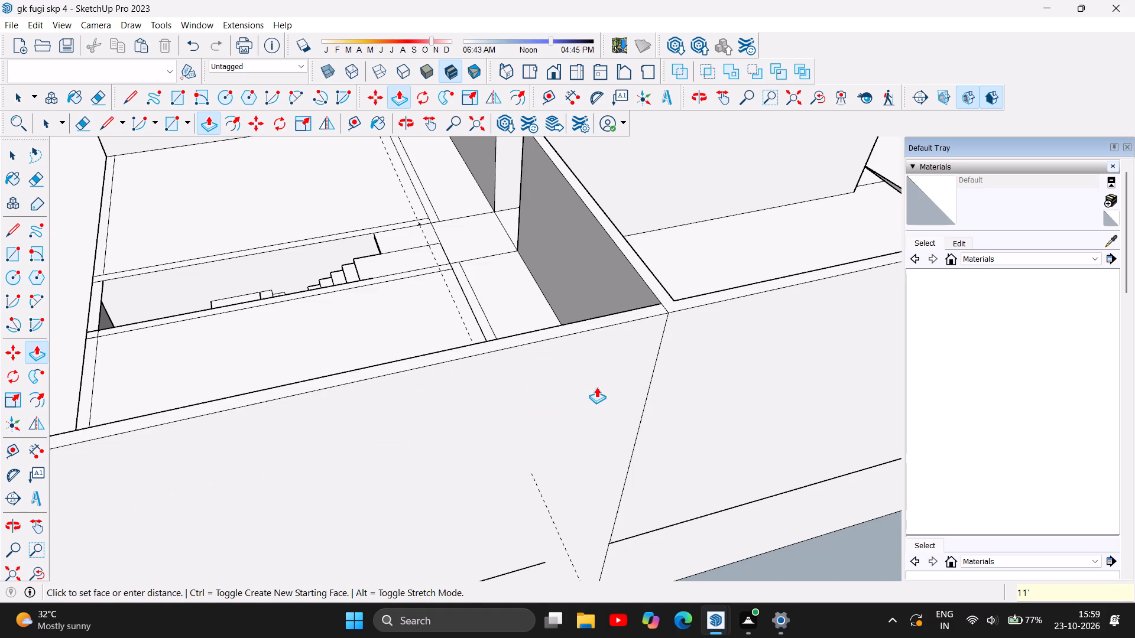
Push/Pull the rear wall outline left of the stairwell, seen from the back of the building, up 11'.
scroll(783, 337, down, 12)
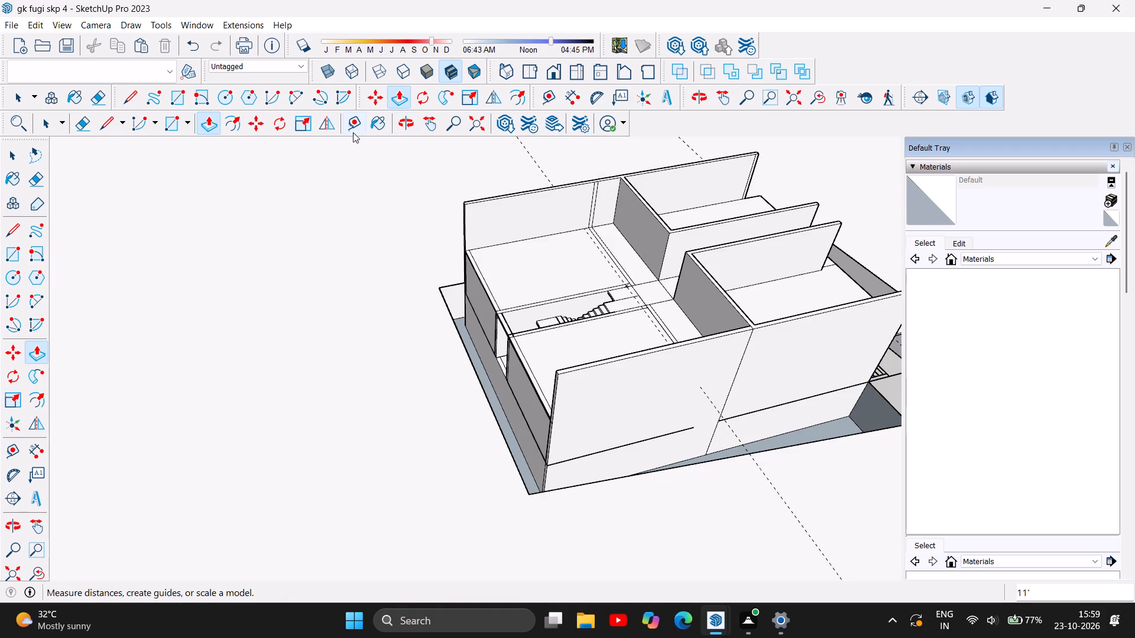
click(407, 122)
drag(381, 298, 698, 271)
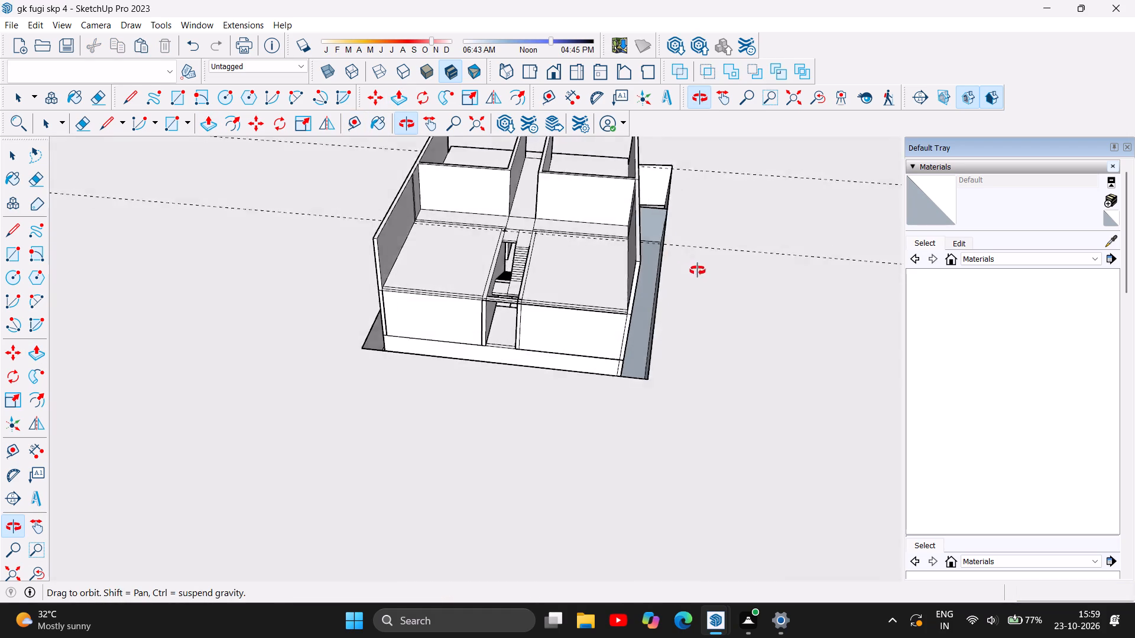
drag(698, 271, 713, 248)
scroll(452, 236, up, 4)
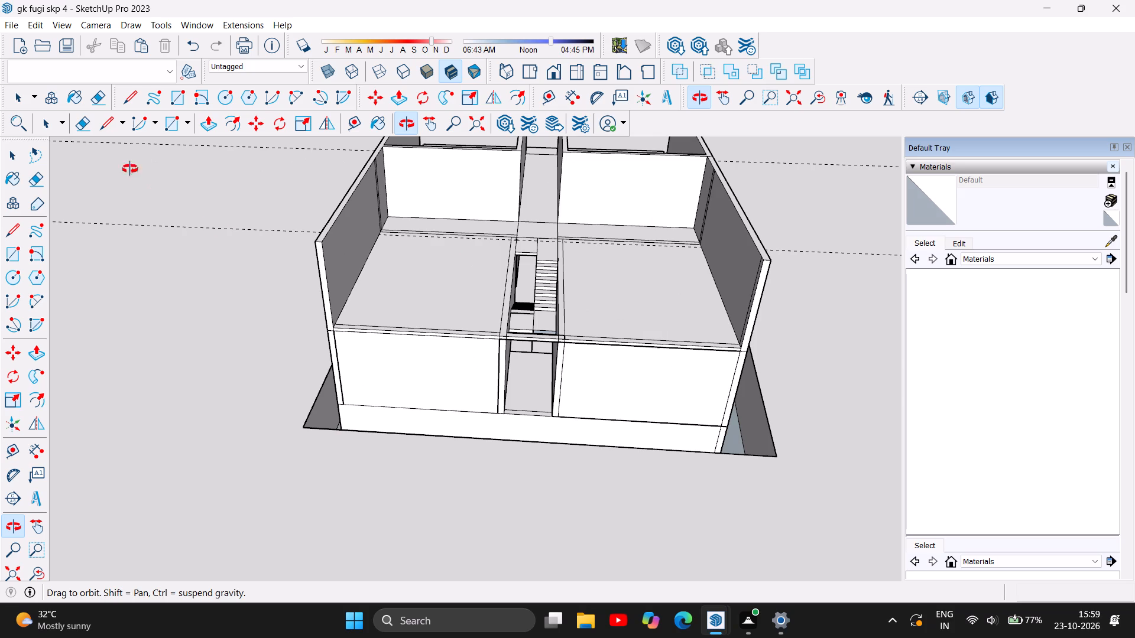
click(205, 126)
scroll(404, 244, up, 5)
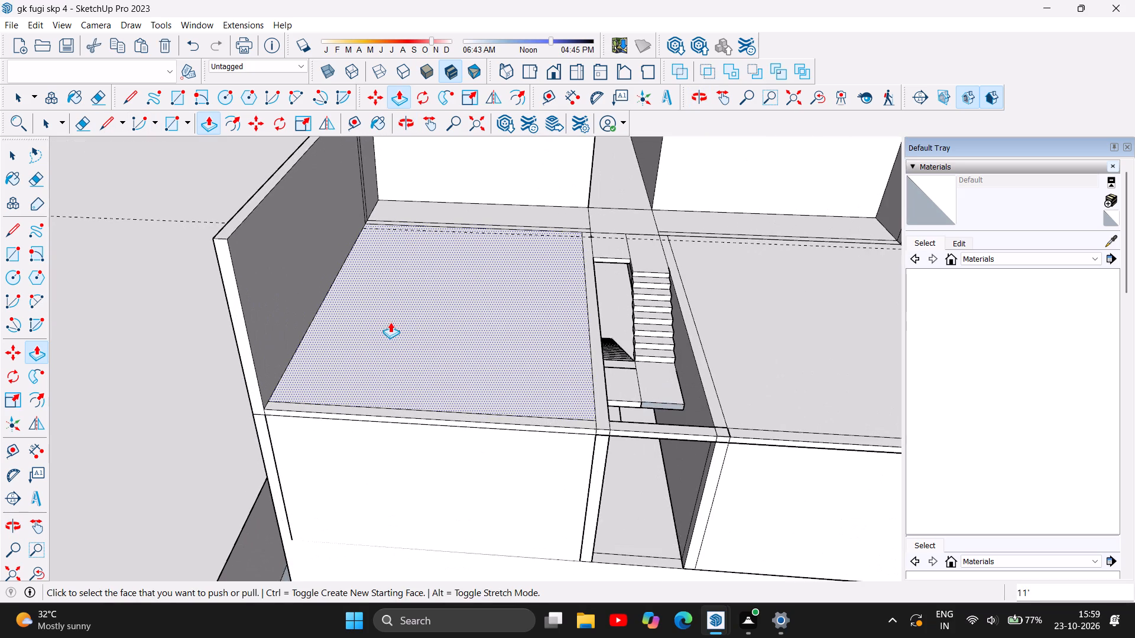
scroll(390, 322, up, 2)
click(264, 427)
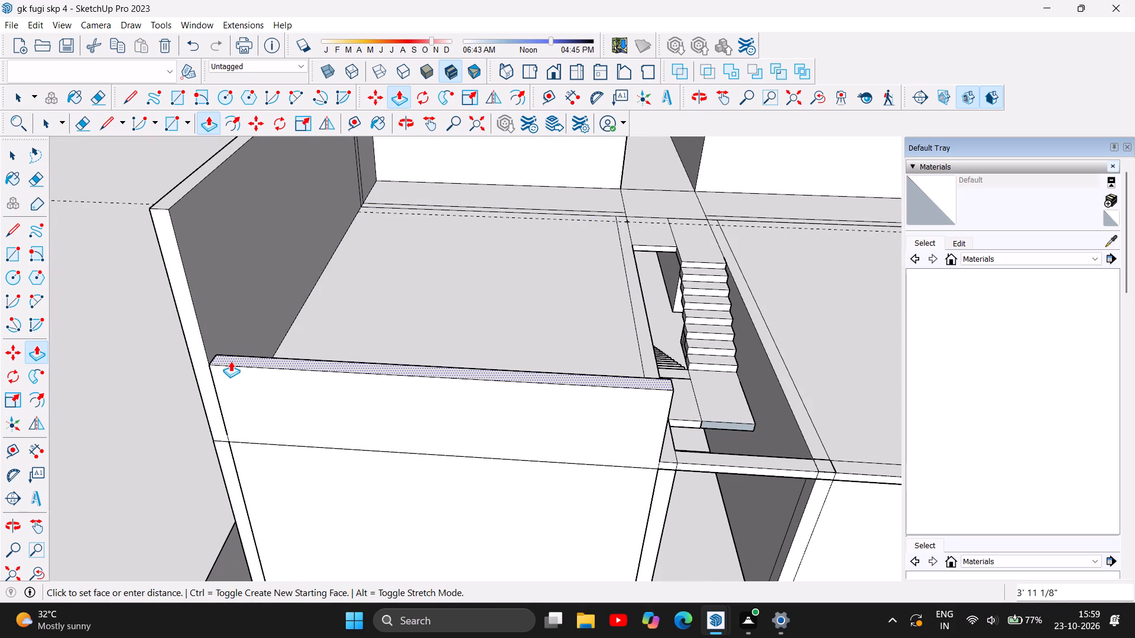
text(11')
key(Return)
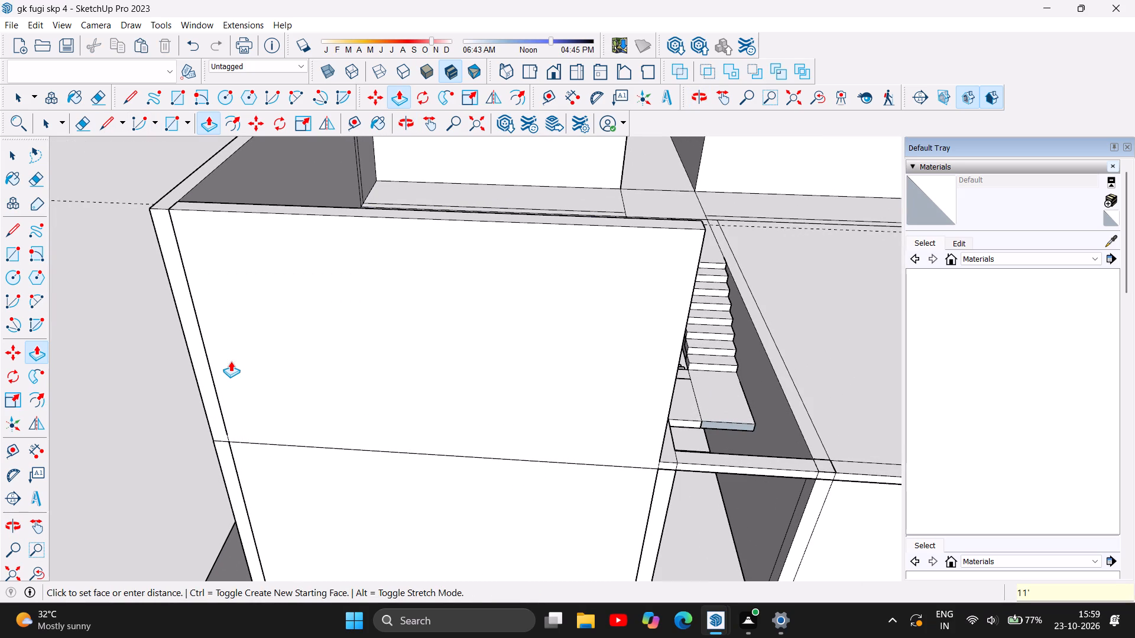
Push/Pull the rear wall outline right of the stairwell, seen from the back of the building, up 11'.
scroll(145, 442, down, 10)
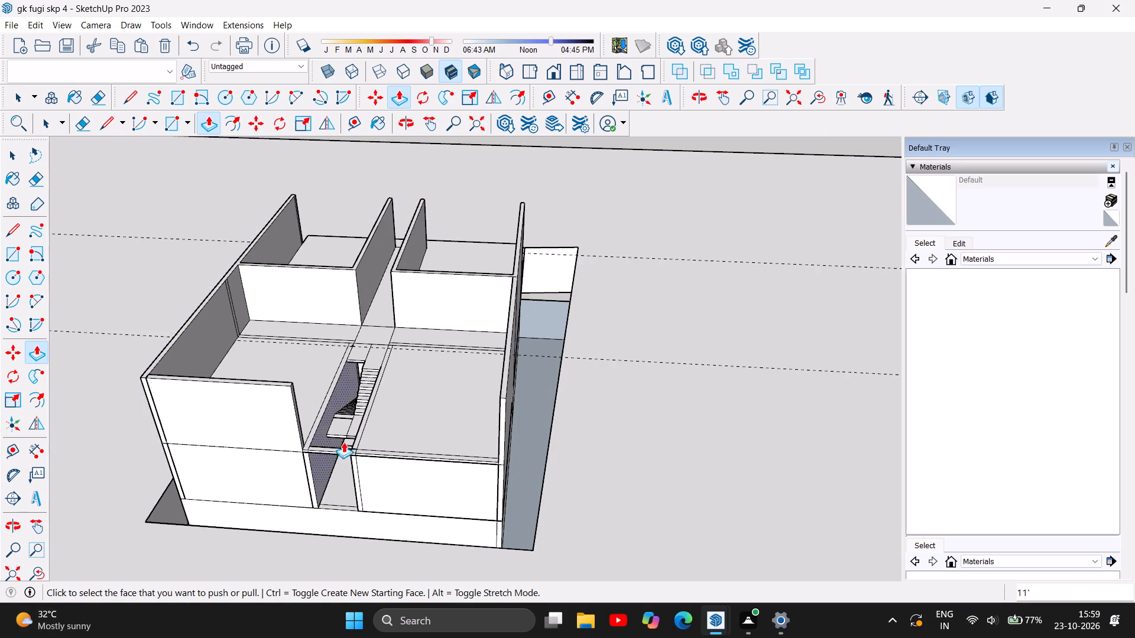
scroll(414, 465, up, 5)
scroll(458, 442, up, 6)
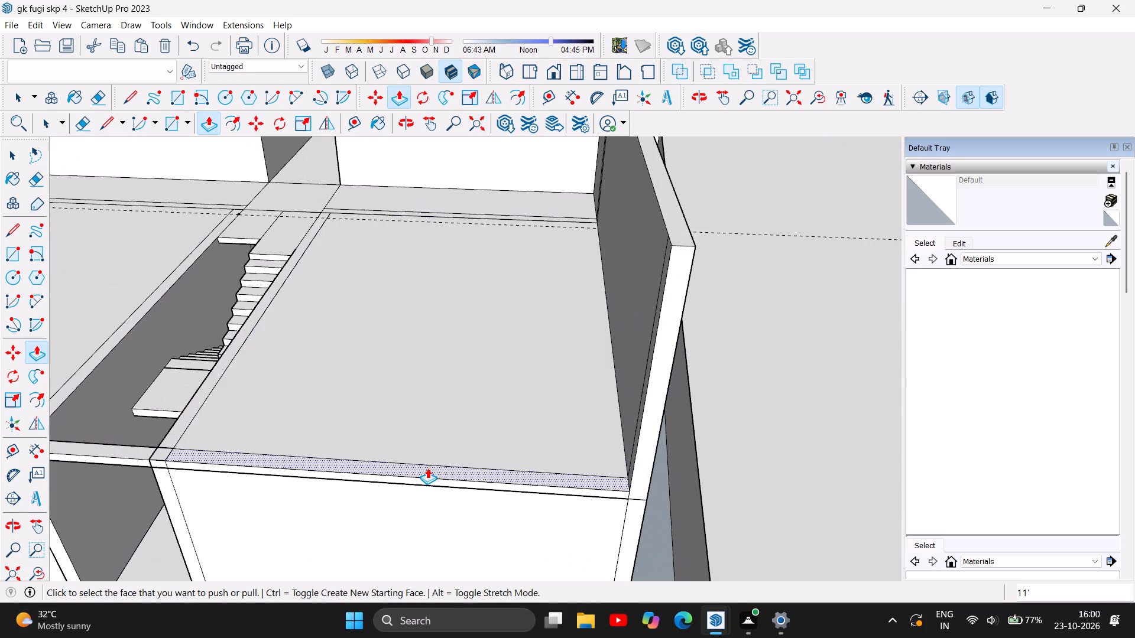
click(428, 468)
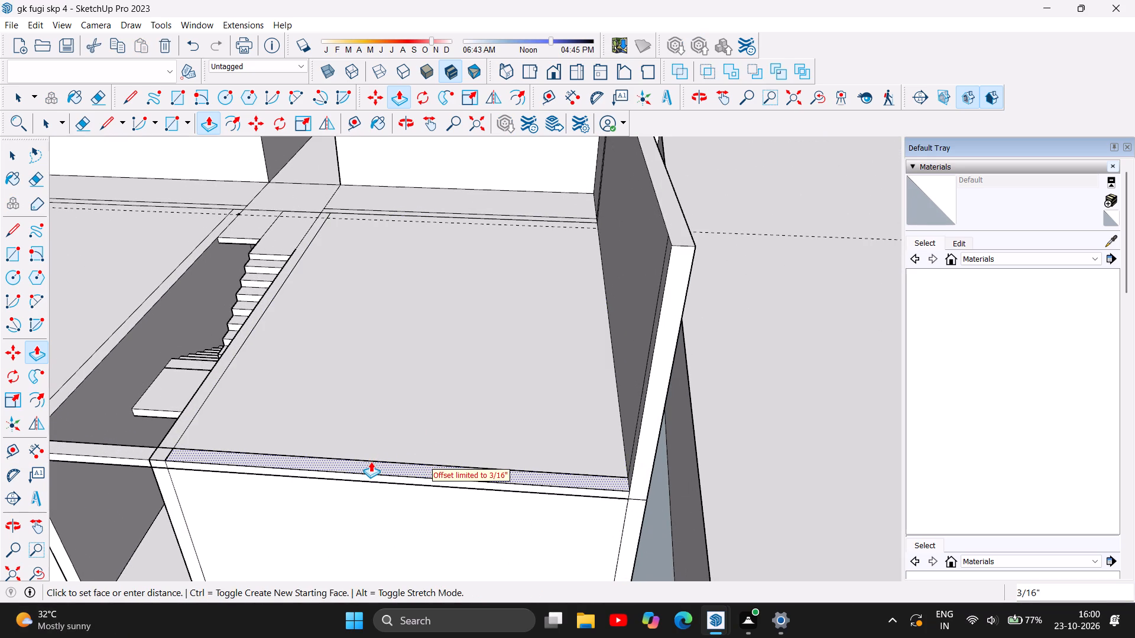
click(371, 461)
click(357, 464)
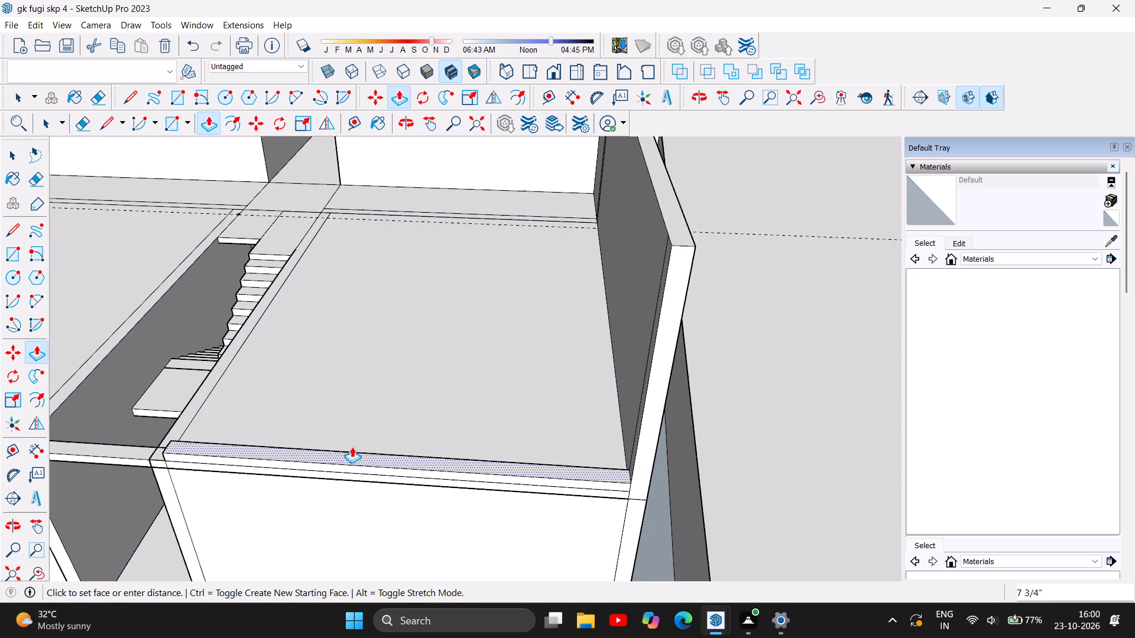
text(11')
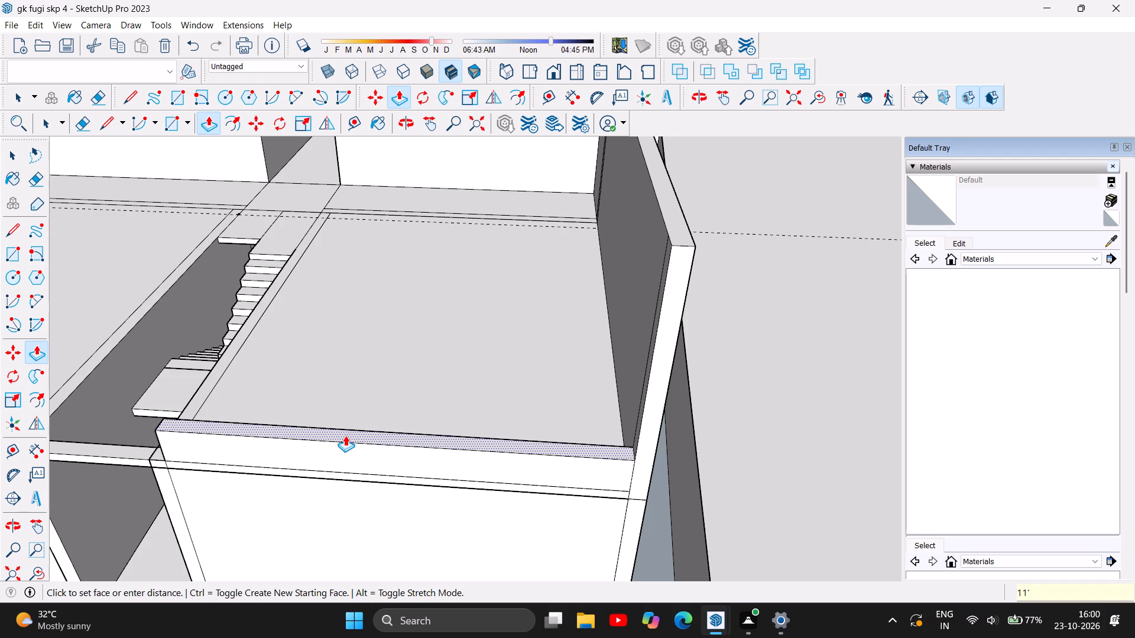
key(Return)
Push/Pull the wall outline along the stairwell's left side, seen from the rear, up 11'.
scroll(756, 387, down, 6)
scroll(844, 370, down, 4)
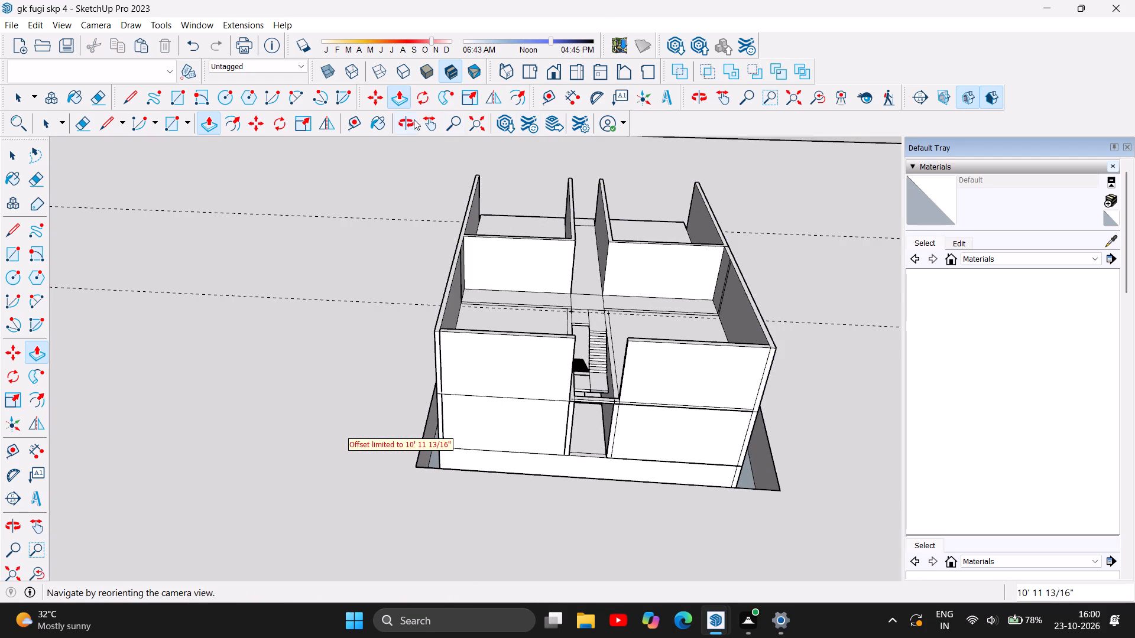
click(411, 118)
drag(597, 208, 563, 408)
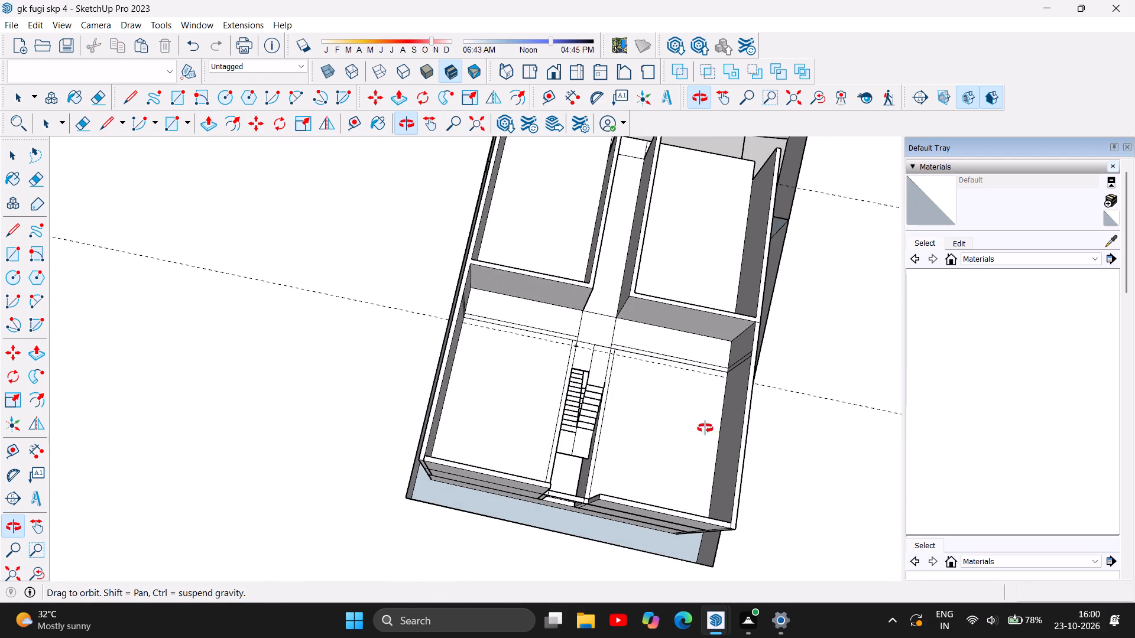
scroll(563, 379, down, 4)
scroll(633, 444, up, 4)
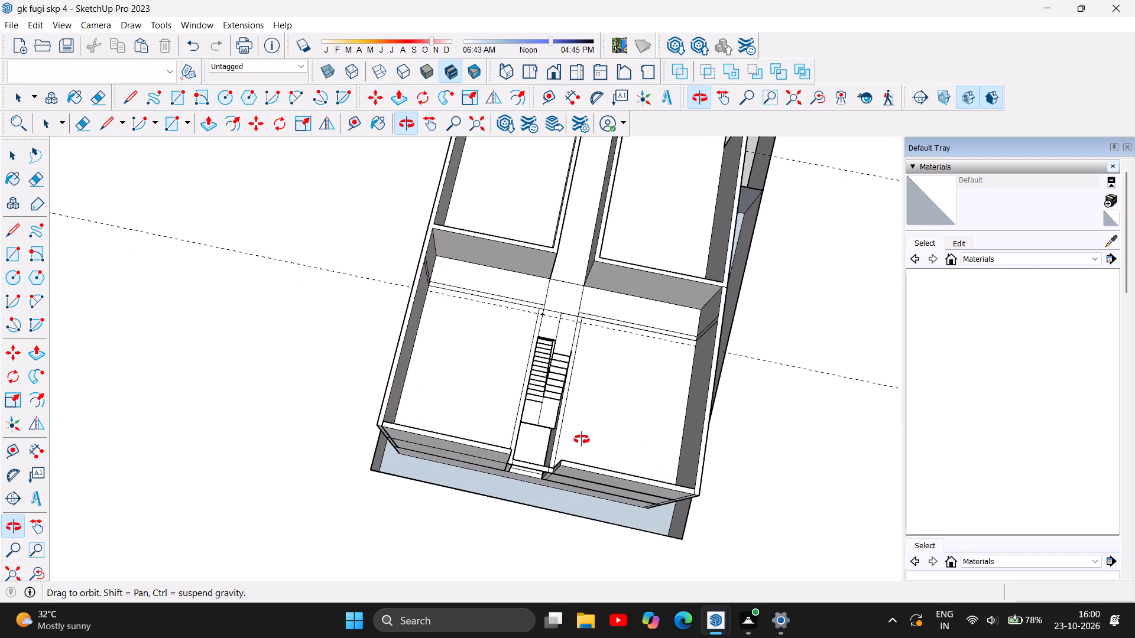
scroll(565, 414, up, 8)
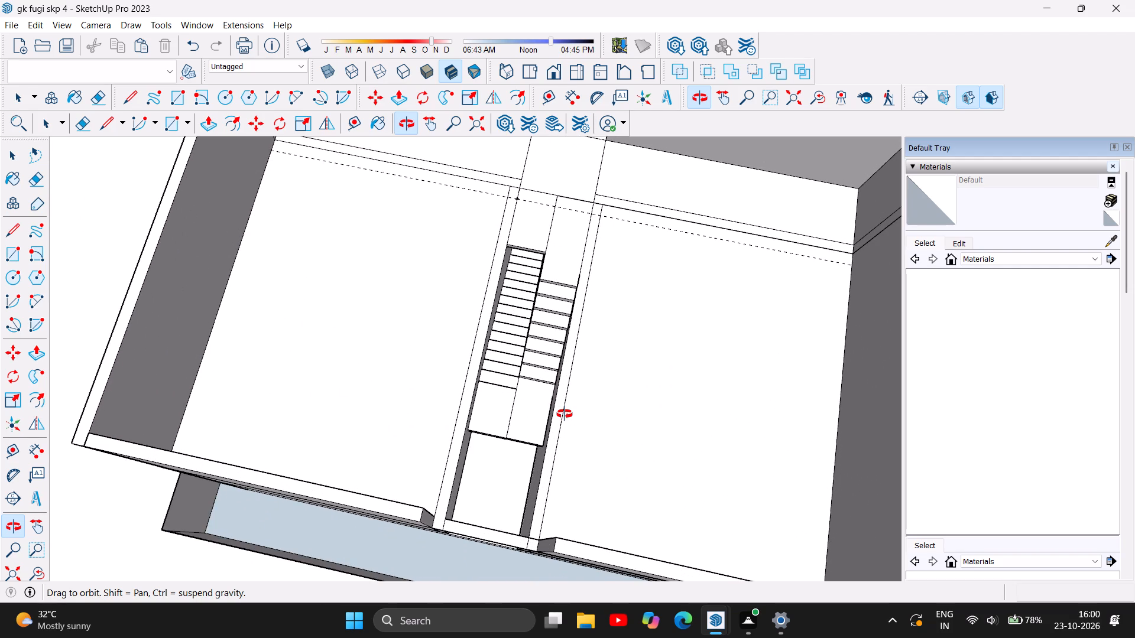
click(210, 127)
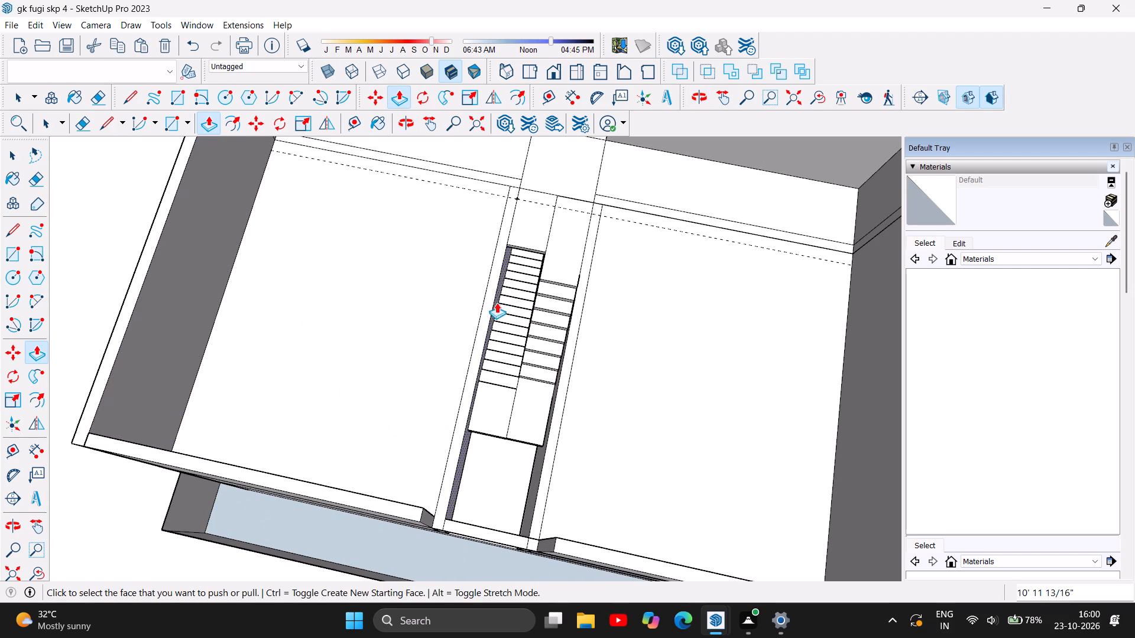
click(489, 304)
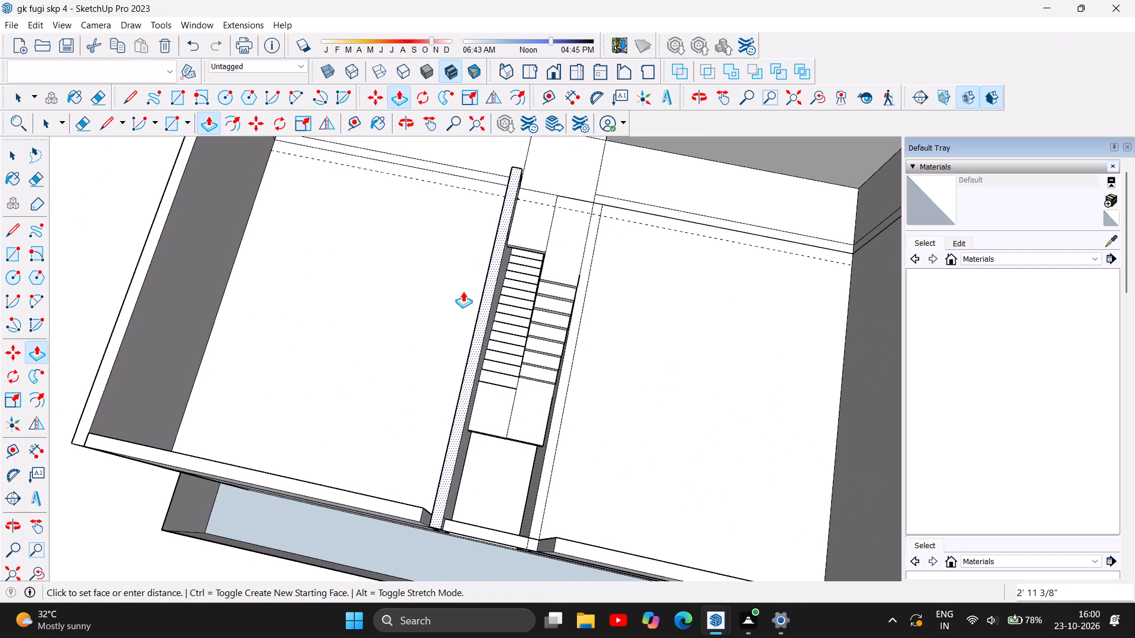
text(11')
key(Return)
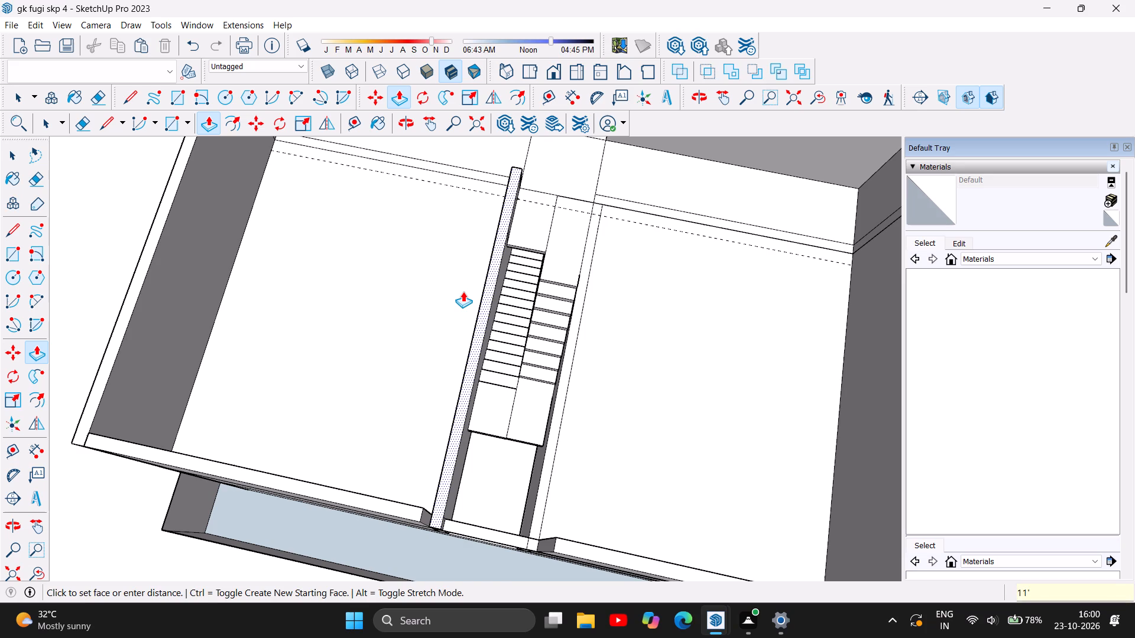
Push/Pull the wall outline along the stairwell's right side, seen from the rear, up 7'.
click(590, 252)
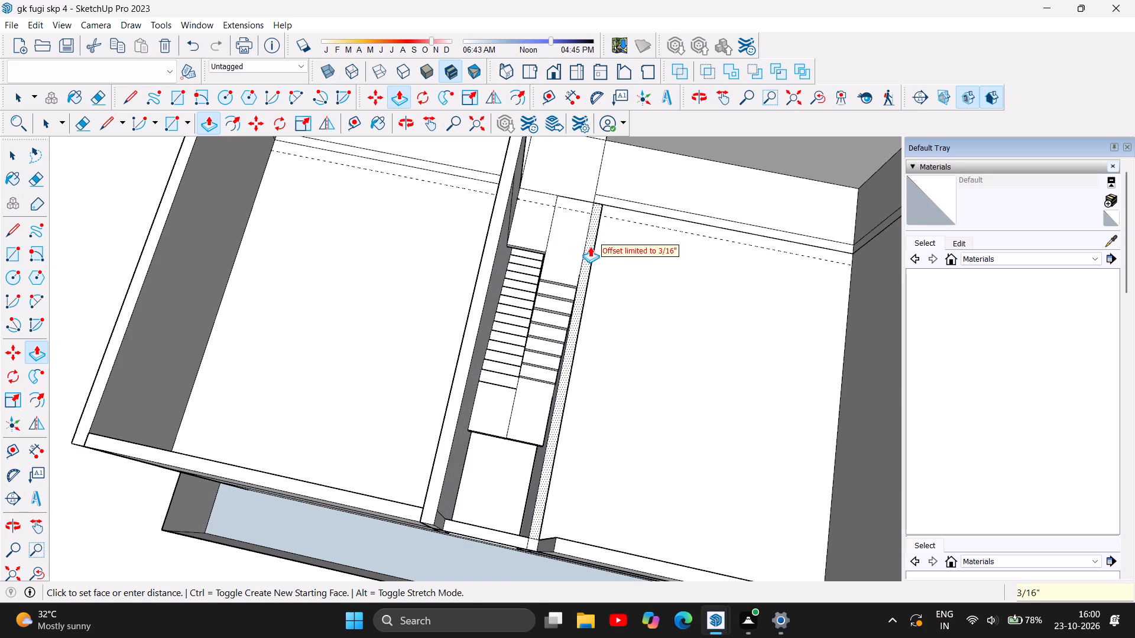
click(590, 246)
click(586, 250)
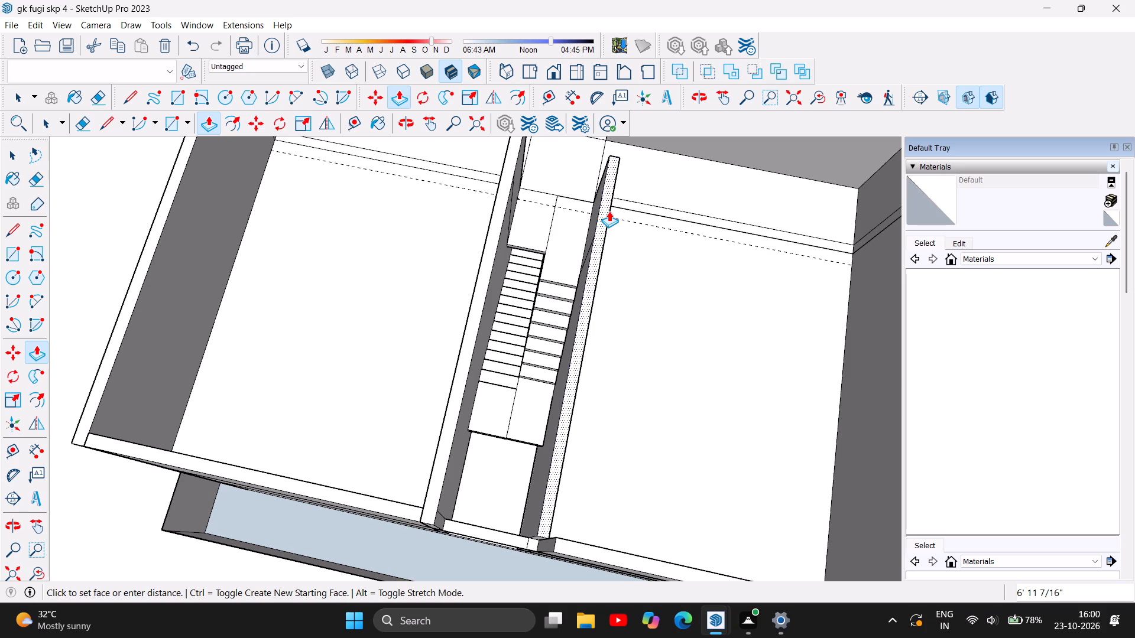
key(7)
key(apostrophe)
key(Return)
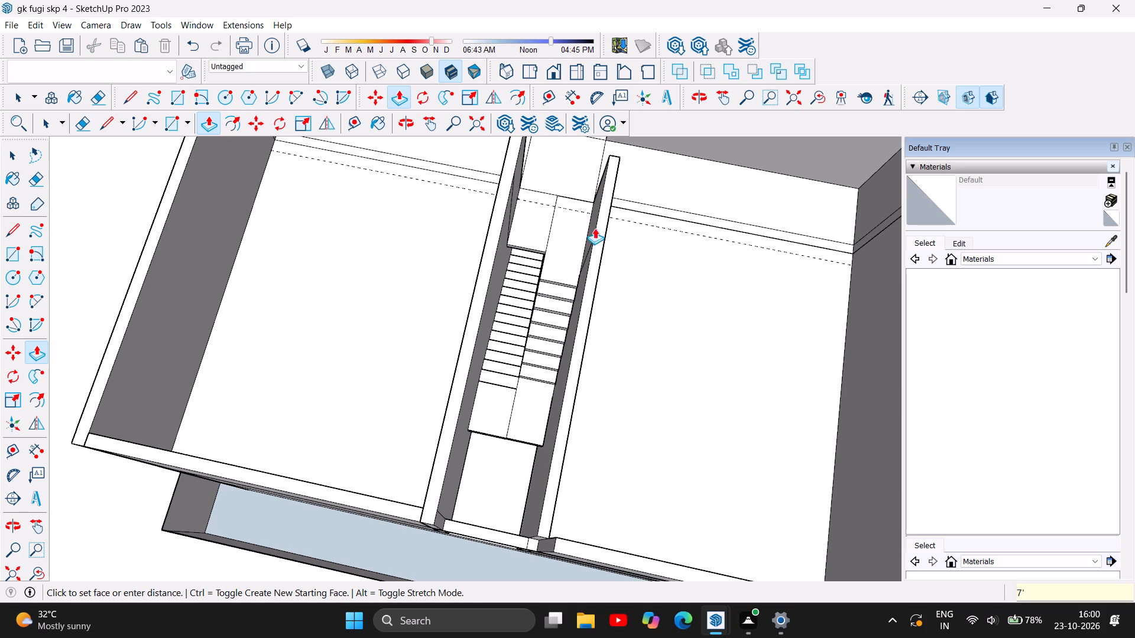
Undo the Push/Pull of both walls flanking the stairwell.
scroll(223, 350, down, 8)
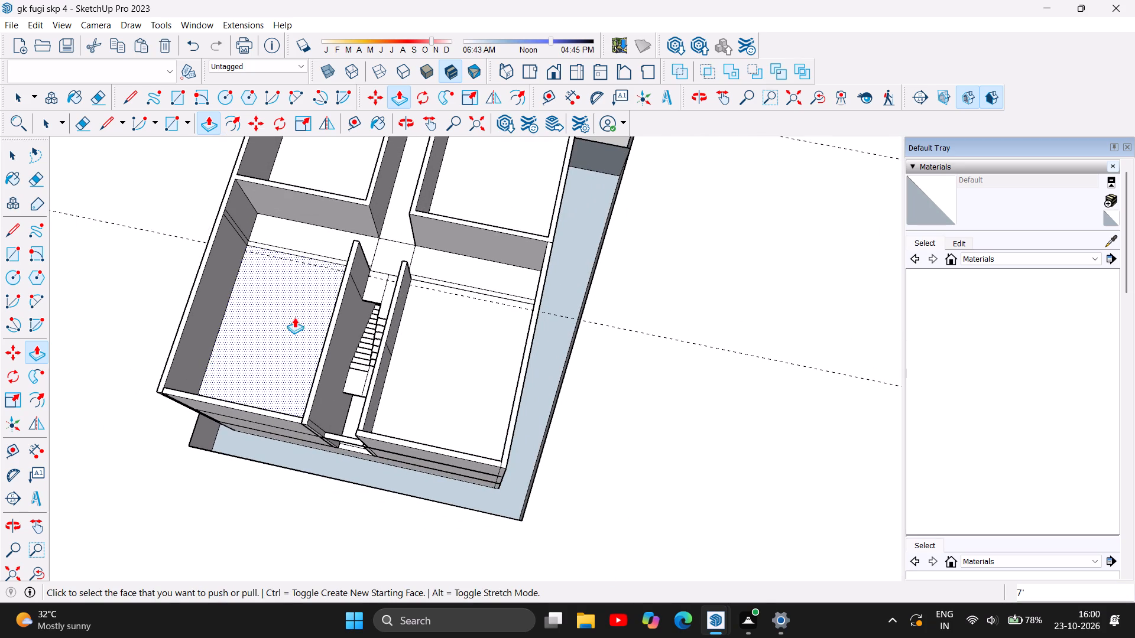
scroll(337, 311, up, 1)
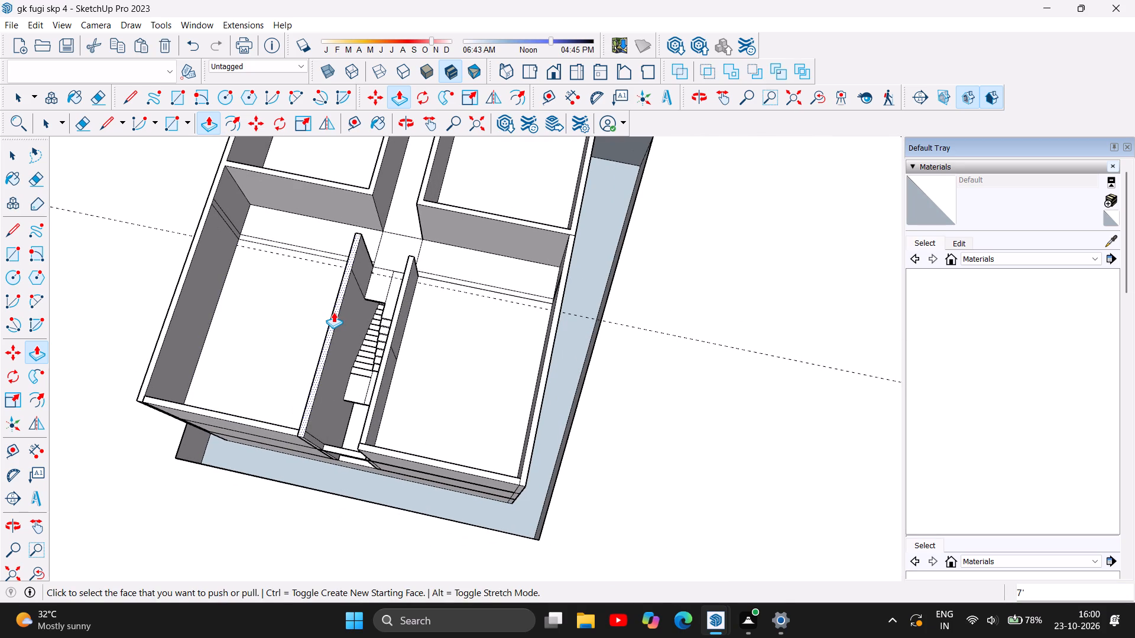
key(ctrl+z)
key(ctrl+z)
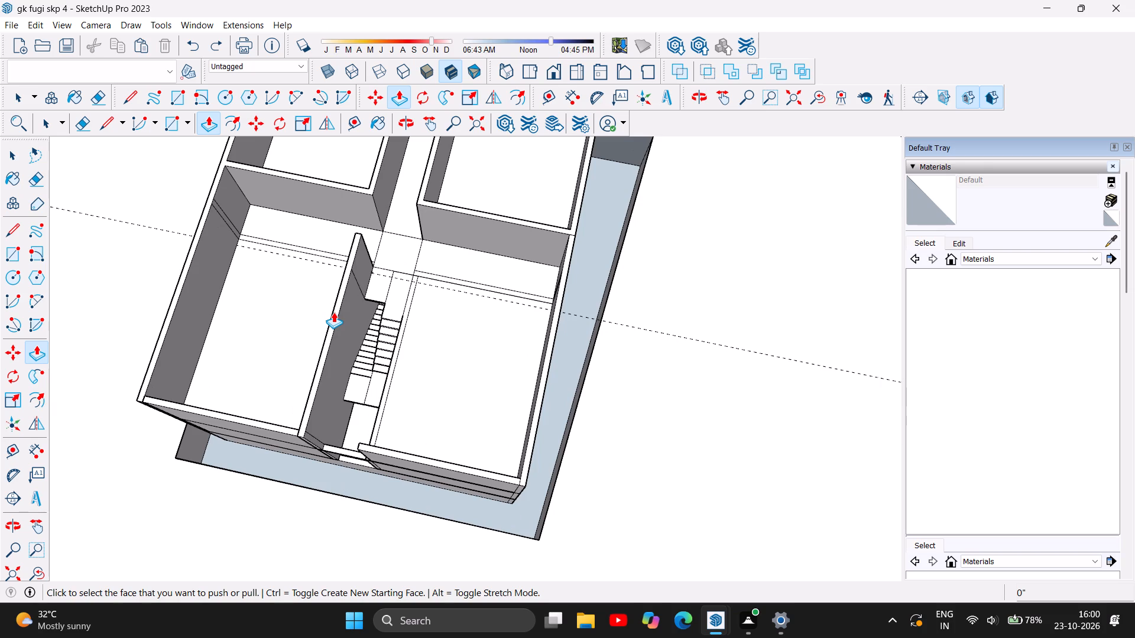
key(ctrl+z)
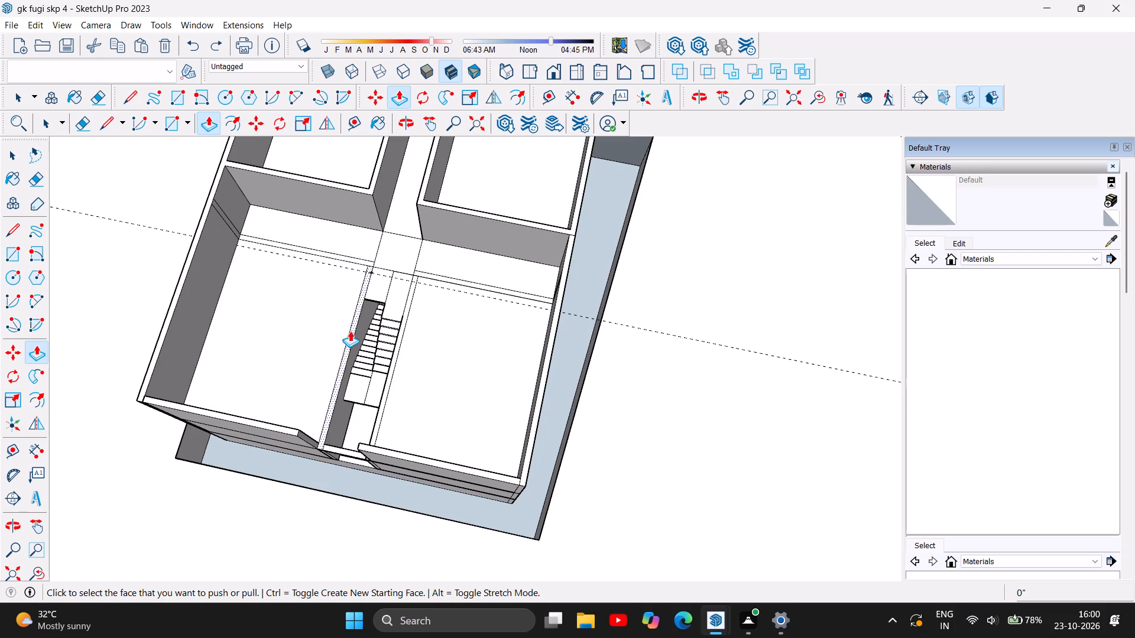
Push/Pull the wall outline along the stairwell's left side, seen from the rear, up 7' from the slab.
click(350, 331)
key(7)
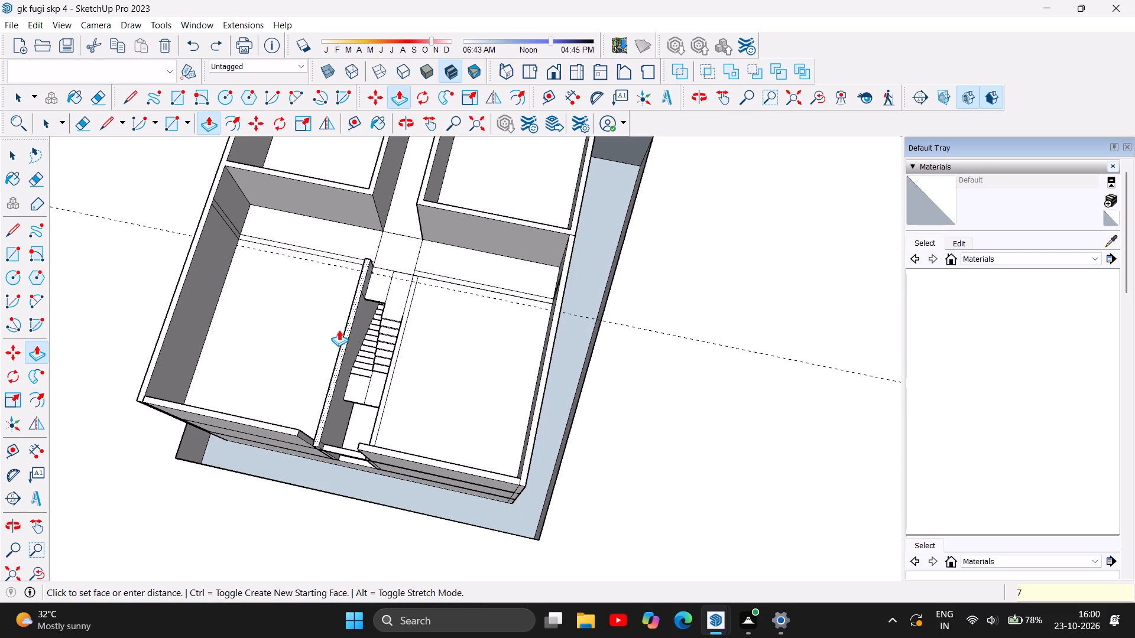
key(apostrophe)
key(Return)
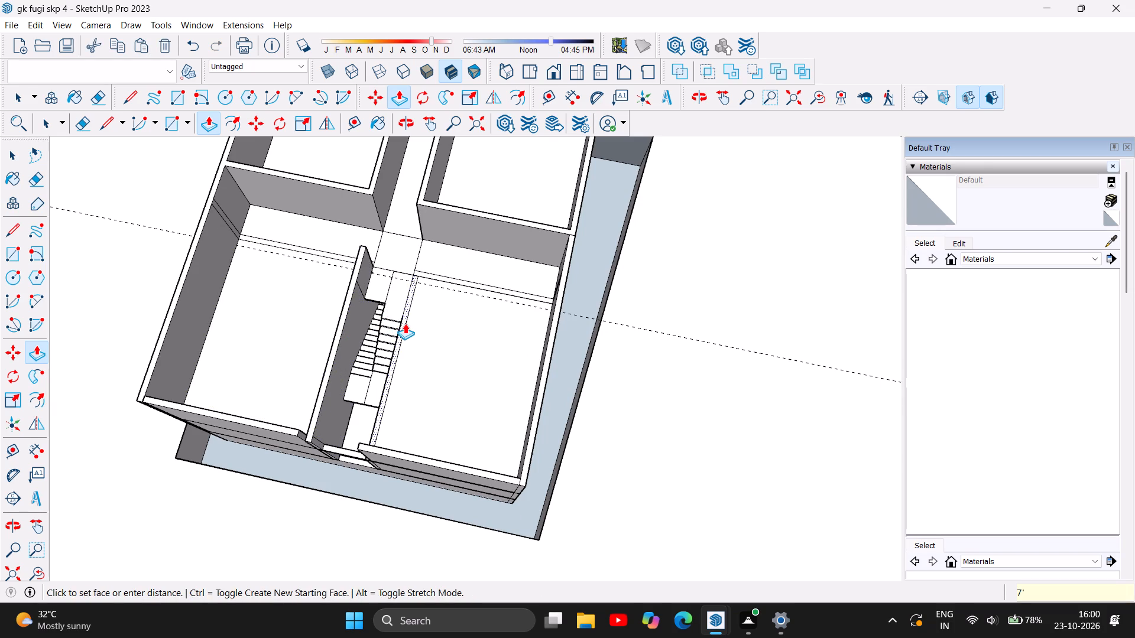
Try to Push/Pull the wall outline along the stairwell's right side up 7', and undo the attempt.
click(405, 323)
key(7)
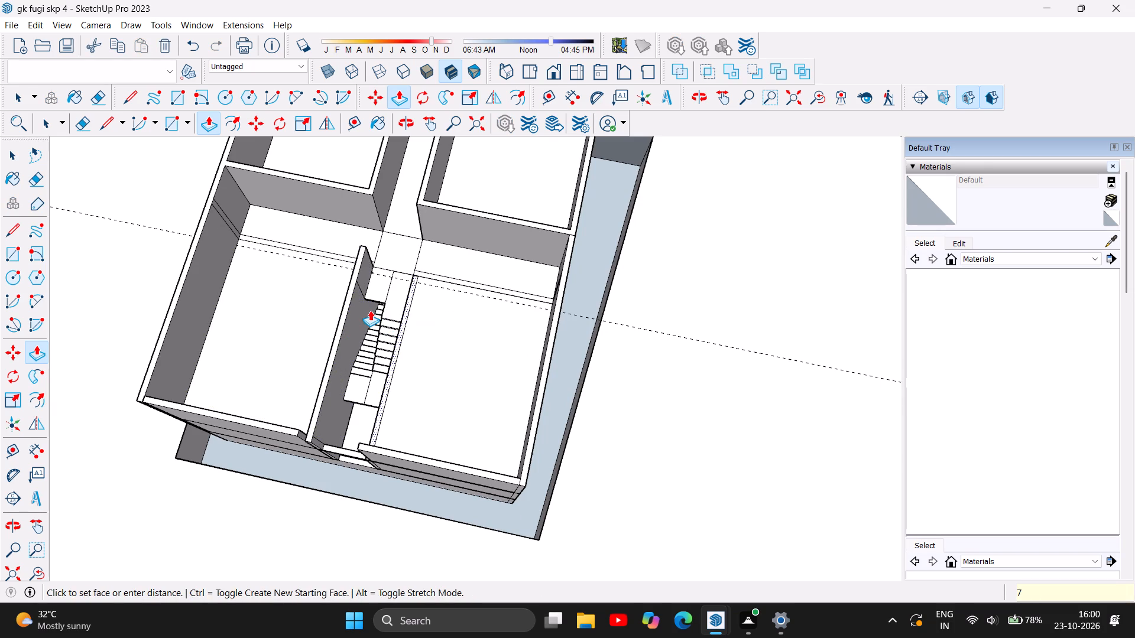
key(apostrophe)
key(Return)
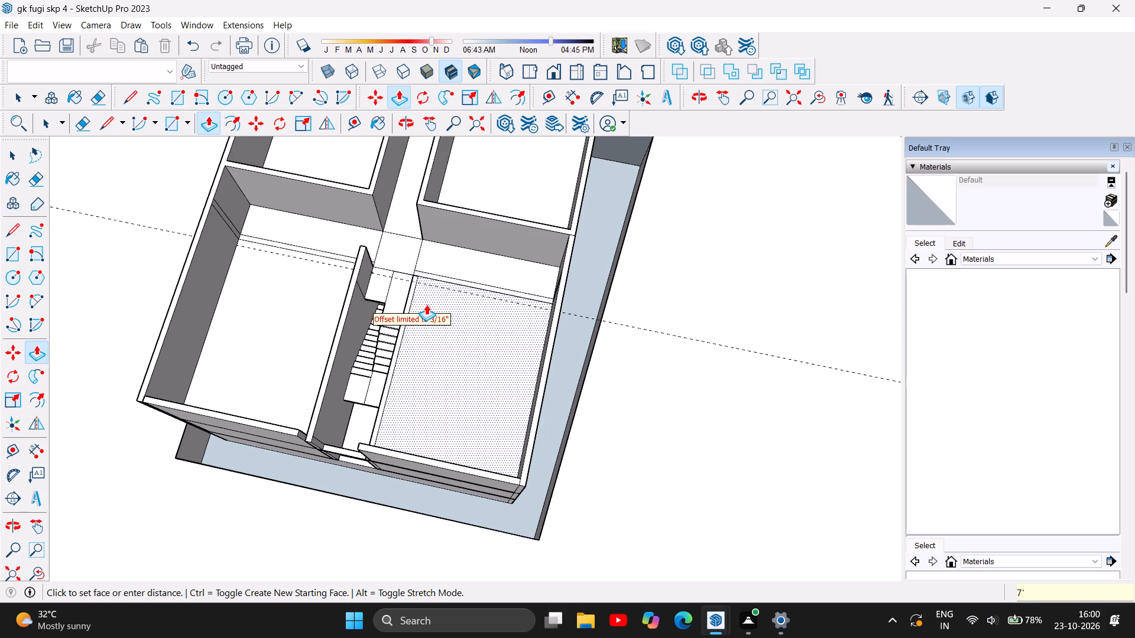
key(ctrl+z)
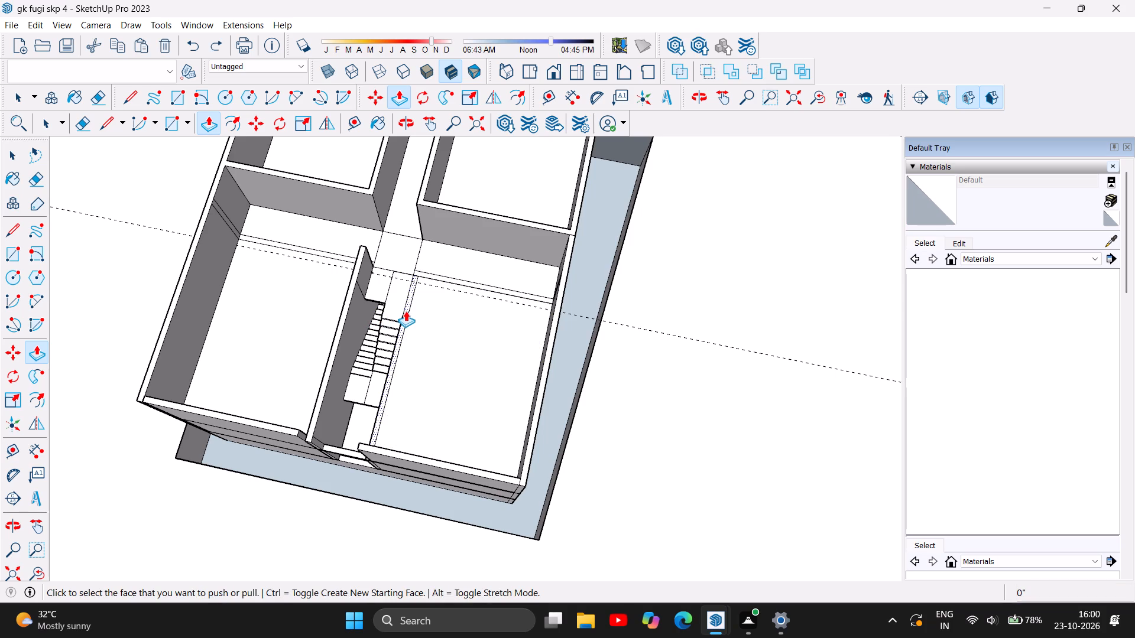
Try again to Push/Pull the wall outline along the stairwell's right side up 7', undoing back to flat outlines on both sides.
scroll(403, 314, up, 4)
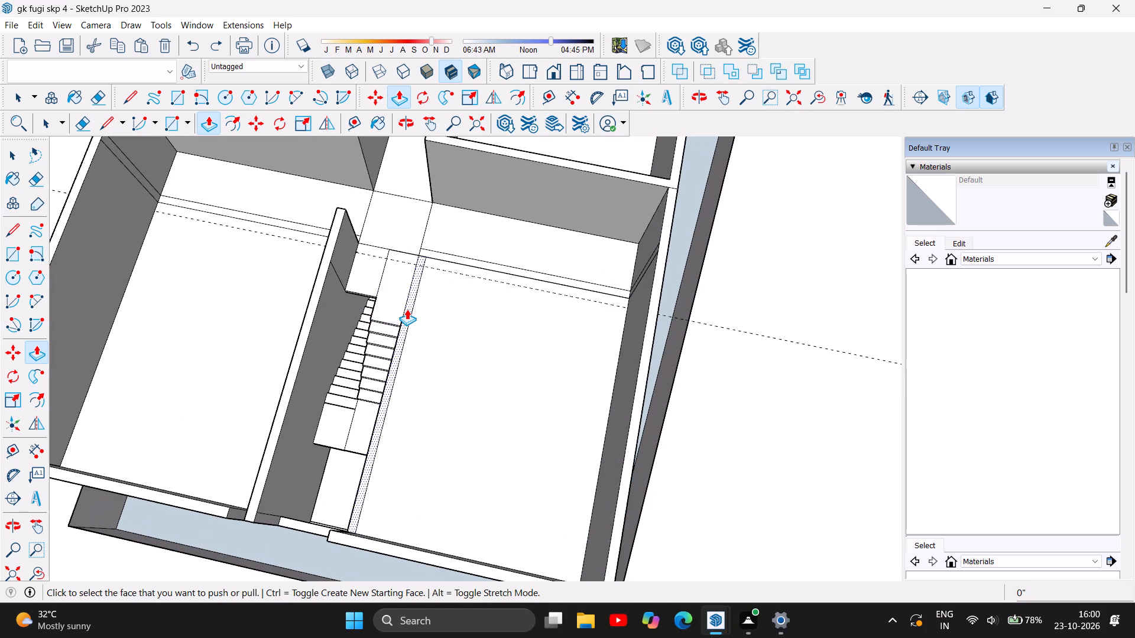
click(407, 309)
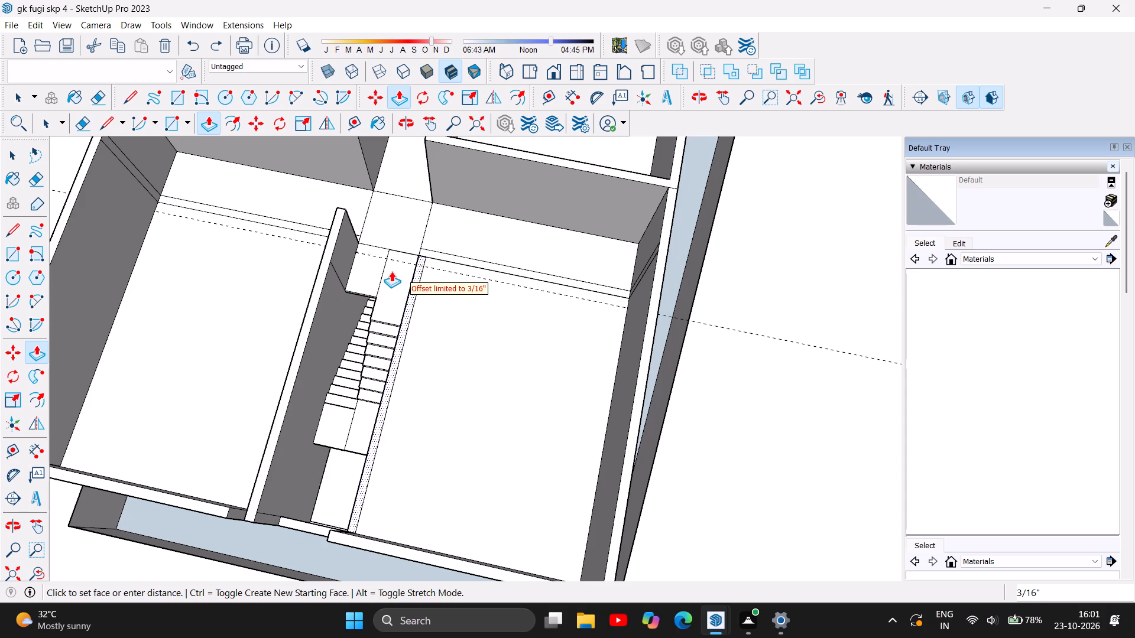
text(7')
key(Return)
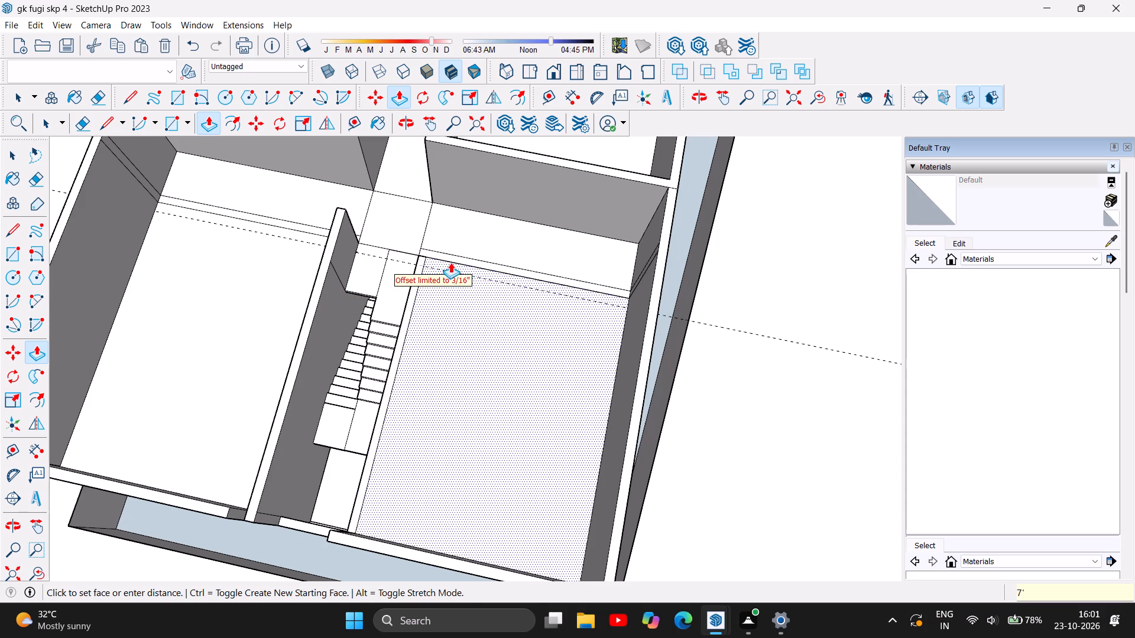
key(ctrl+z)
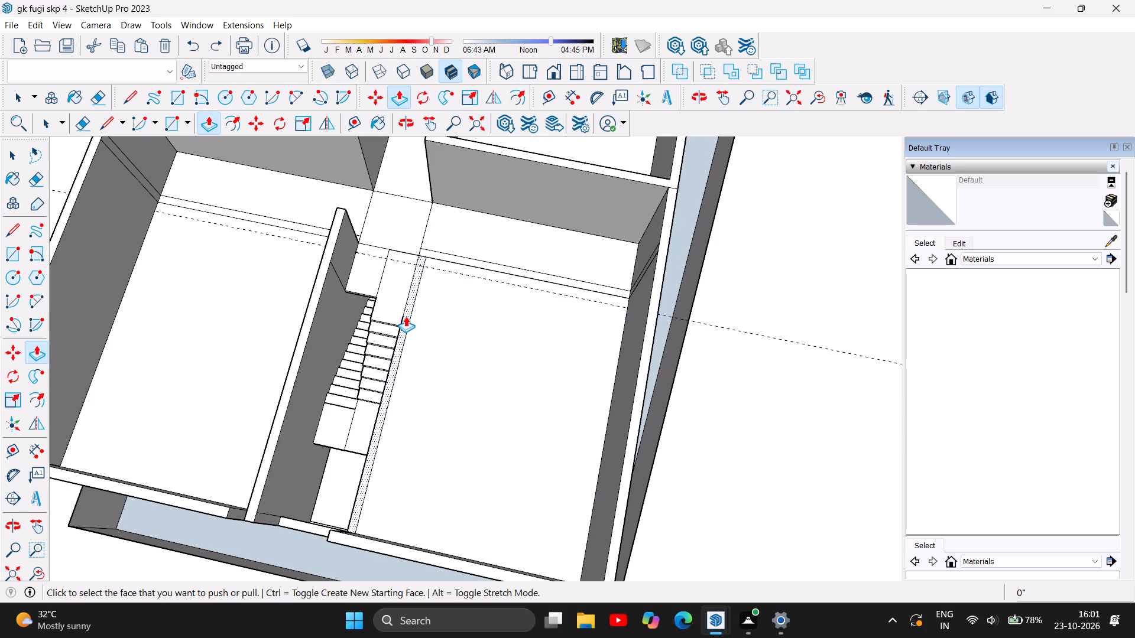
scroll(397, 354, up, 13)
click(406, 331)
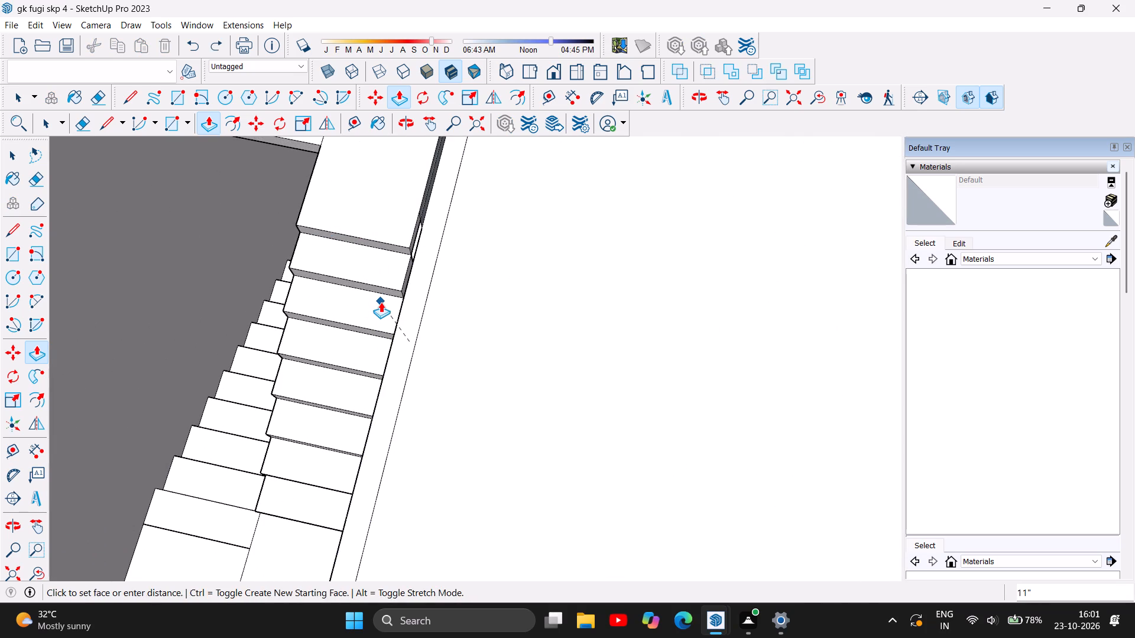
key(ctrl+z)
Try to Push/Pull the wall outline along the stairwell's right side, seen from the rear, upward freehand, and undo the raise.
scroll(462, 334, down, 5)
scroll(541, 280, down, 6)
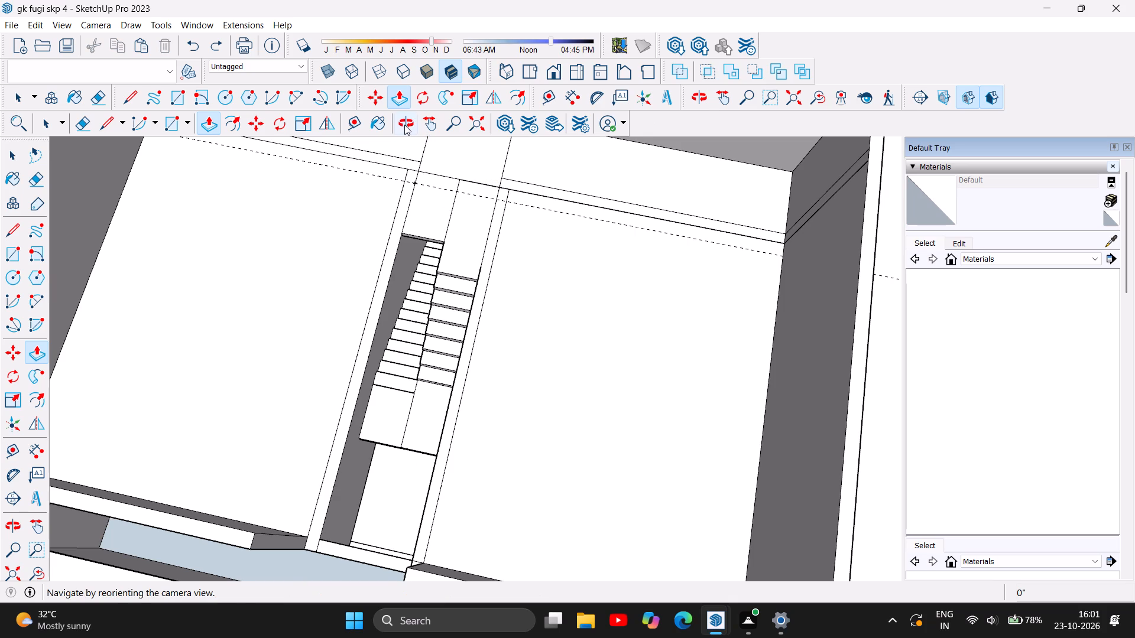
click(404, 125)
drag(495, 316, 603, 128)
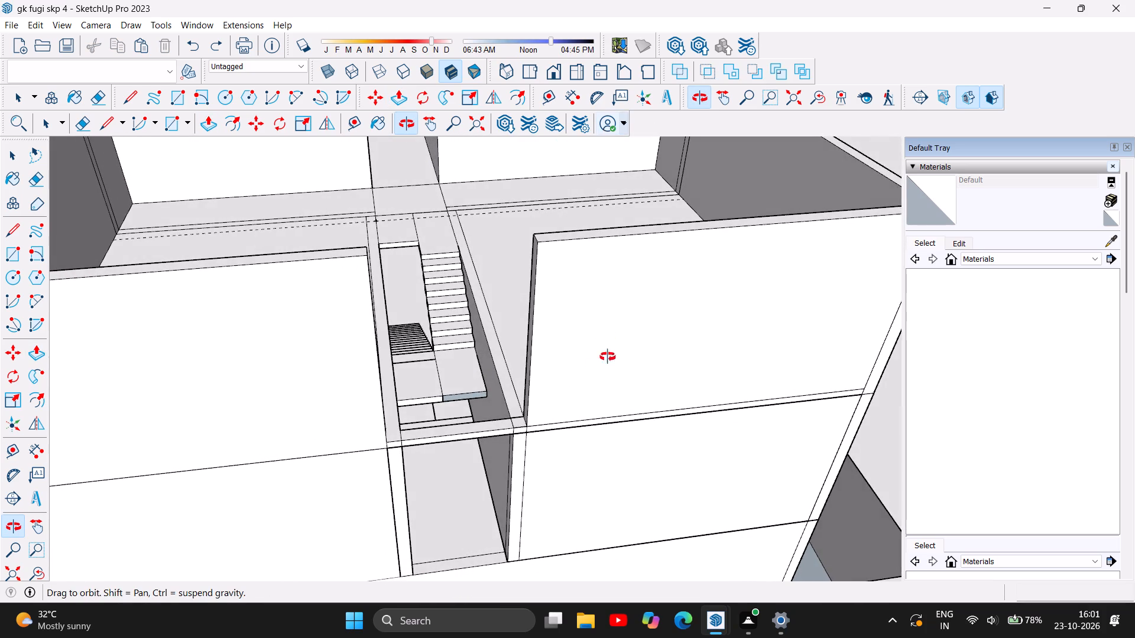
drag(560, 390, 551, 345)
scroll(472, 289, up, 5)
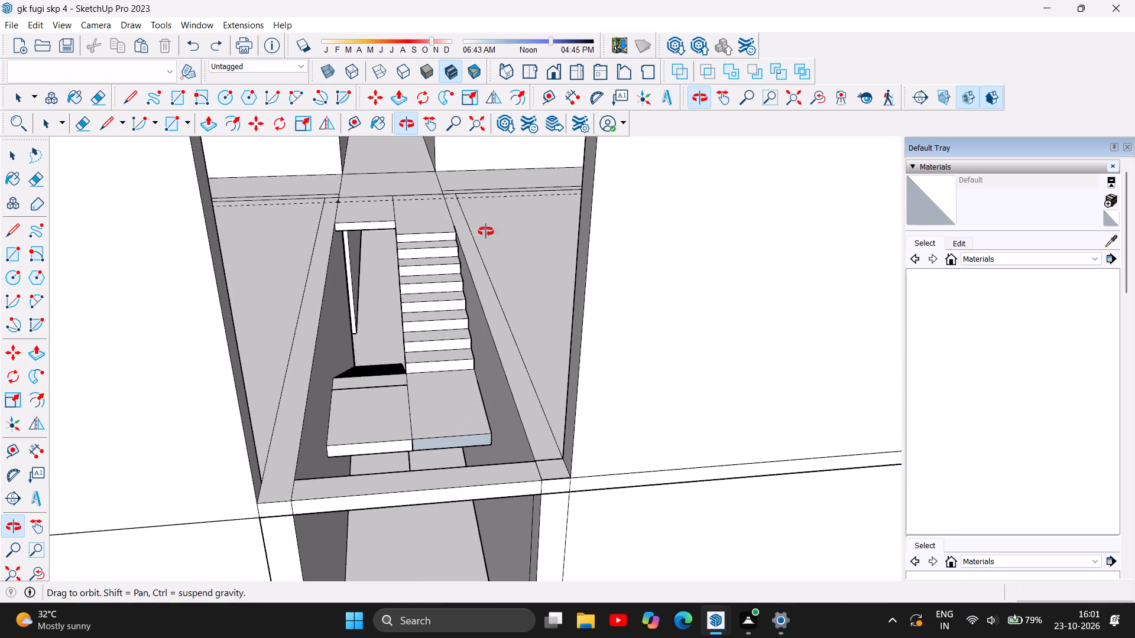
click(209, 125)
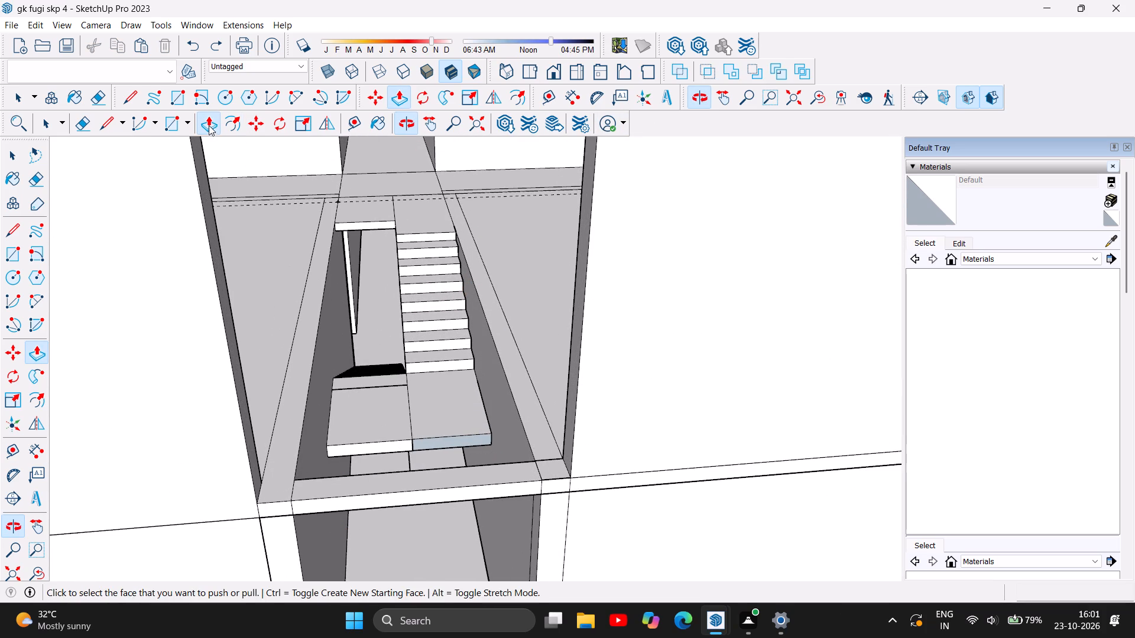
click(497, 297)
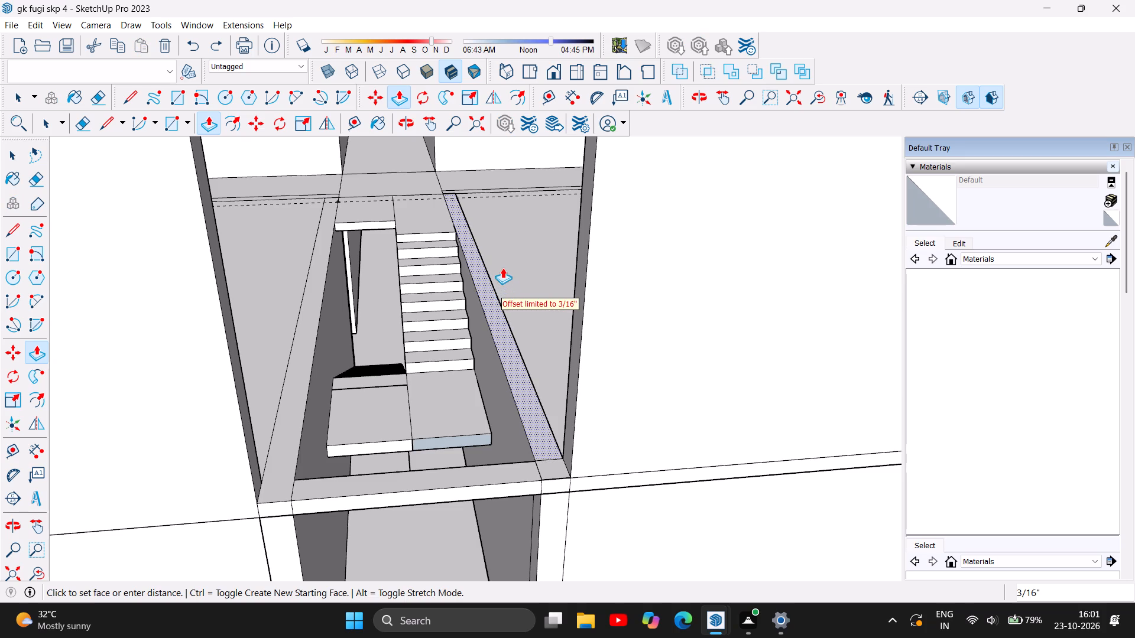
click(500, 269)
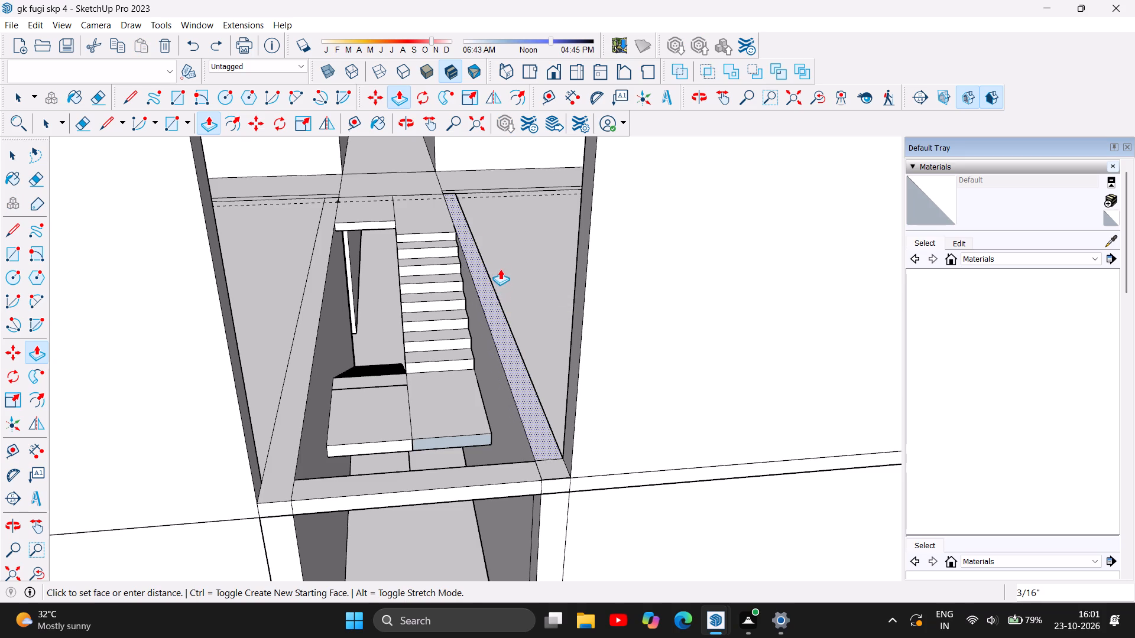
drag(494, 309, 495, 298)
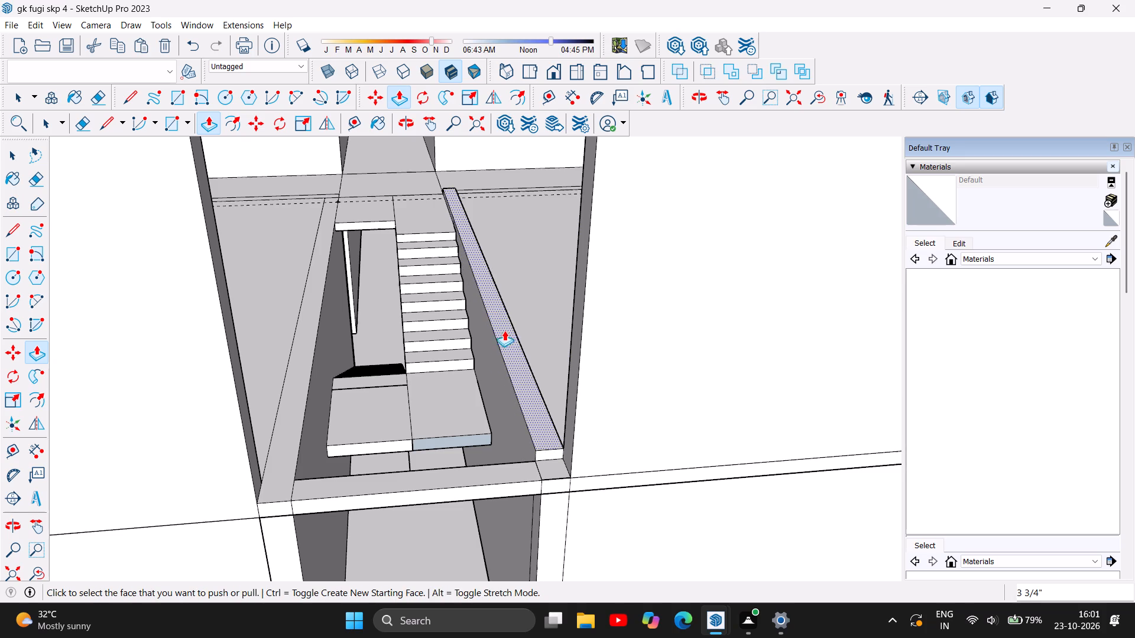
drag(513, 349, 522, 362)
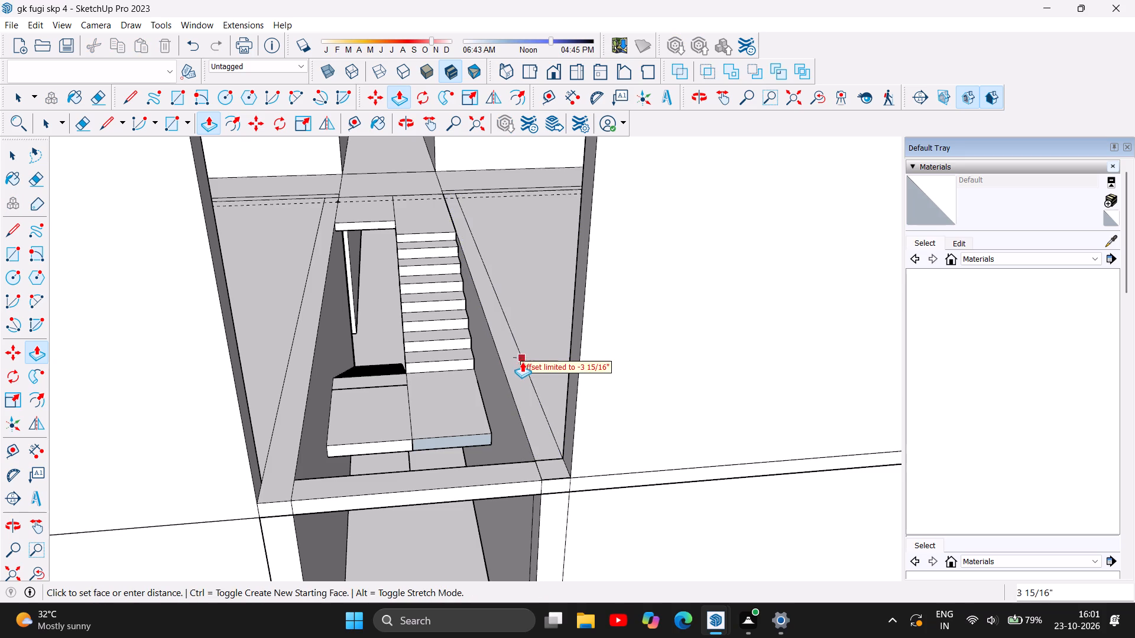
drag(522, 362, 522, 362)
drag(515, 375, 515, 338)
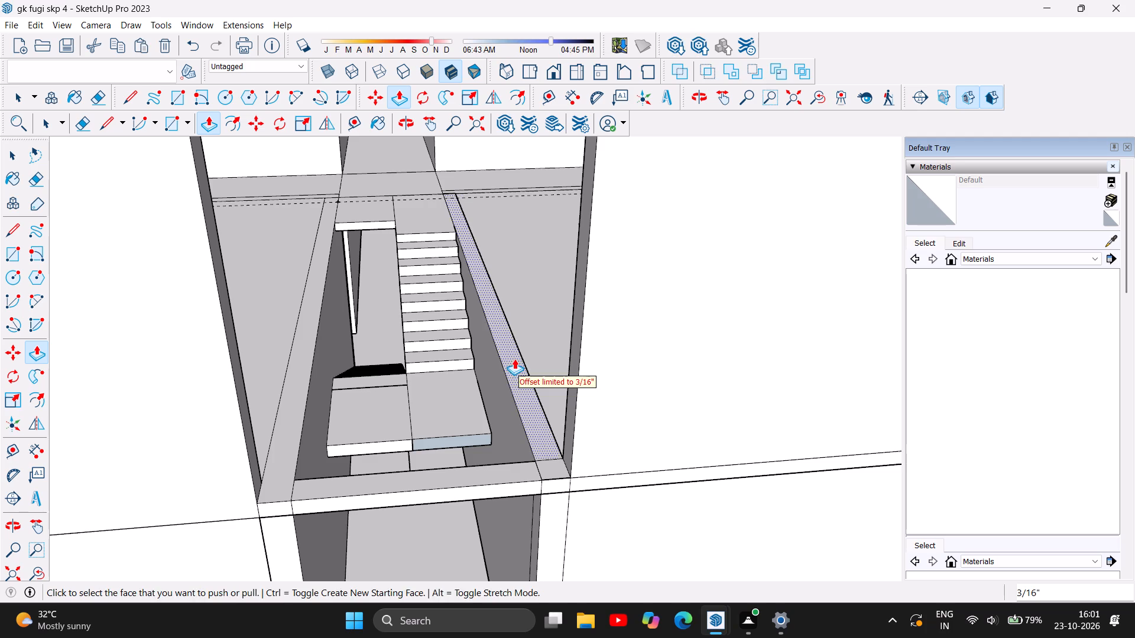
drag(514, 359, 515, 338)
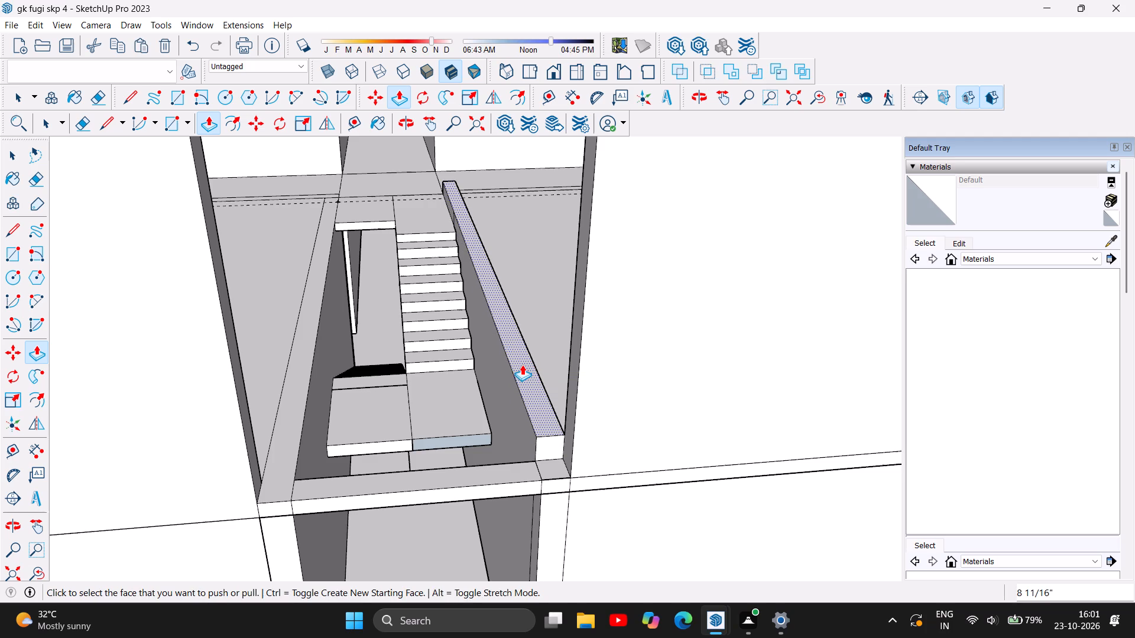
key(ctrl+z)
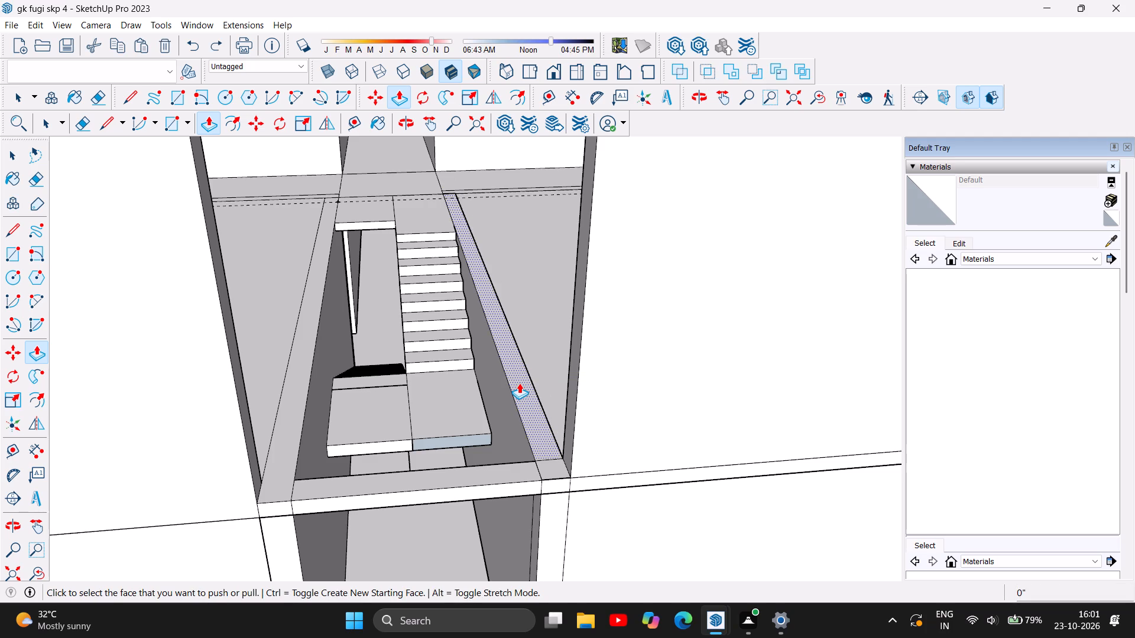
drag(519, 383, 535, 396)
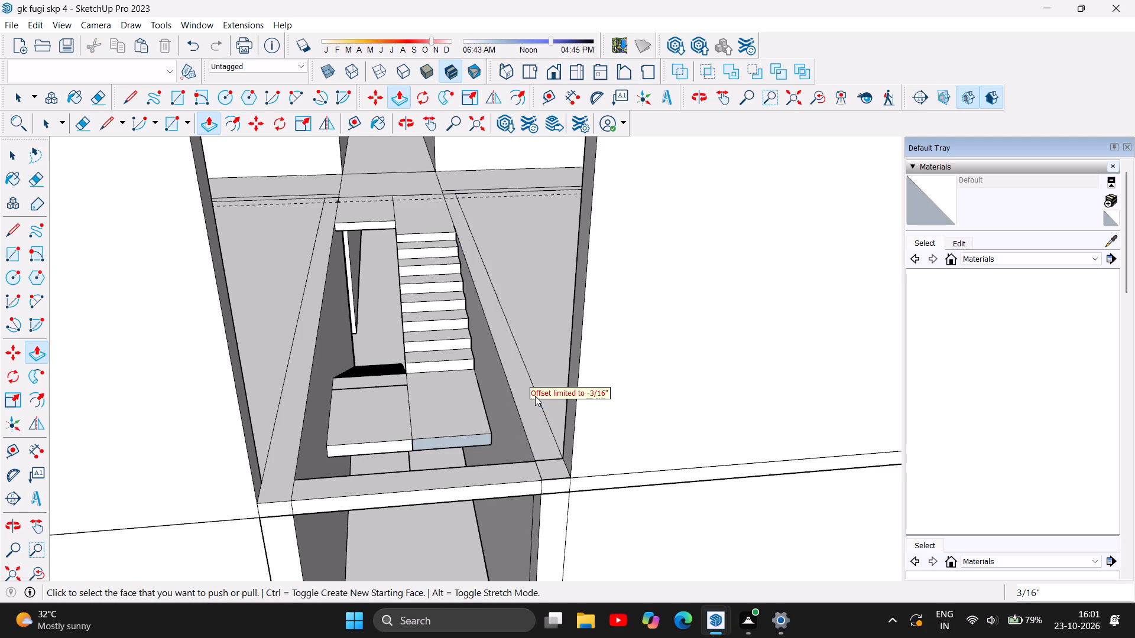
Push/Pull the wall outline along the stairwell's right side, seen from the rear, up 7' from the slab.
click(531, 399)
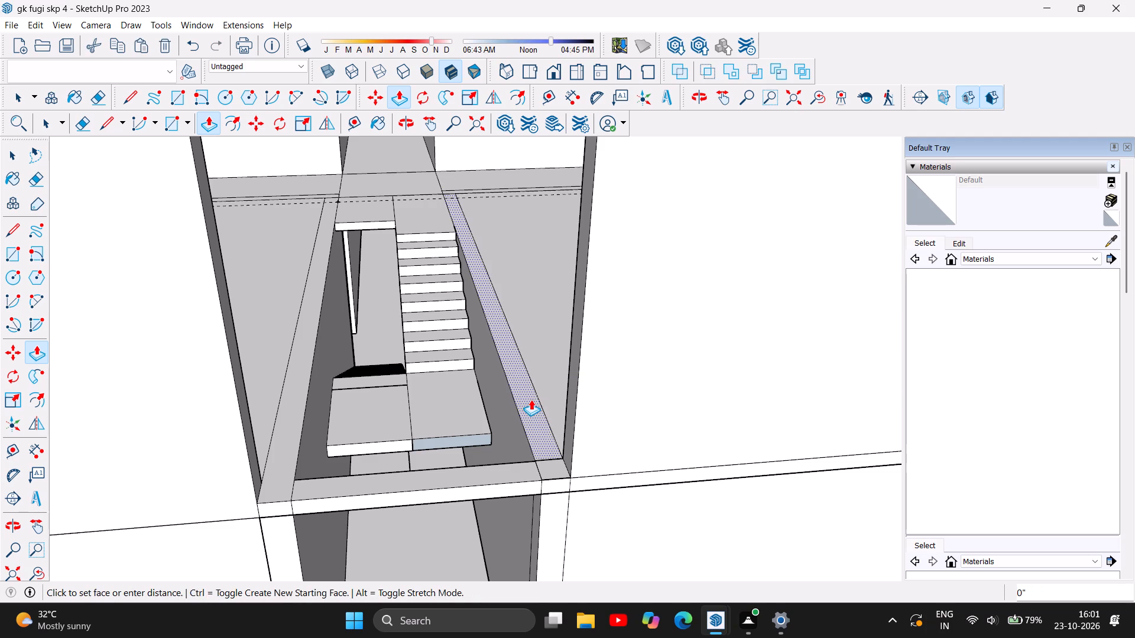
text(7')
key(Return)
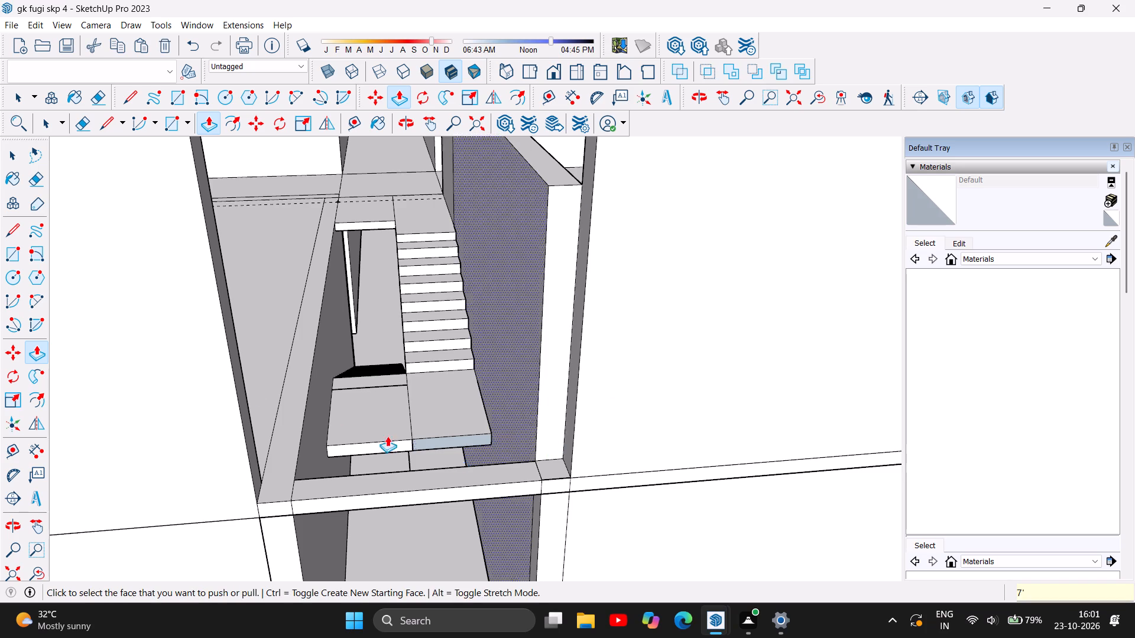
Push/Pull the wall outline along the stairwell's left side, seen from the rear, up 7' from the slab.
click(295, 363)
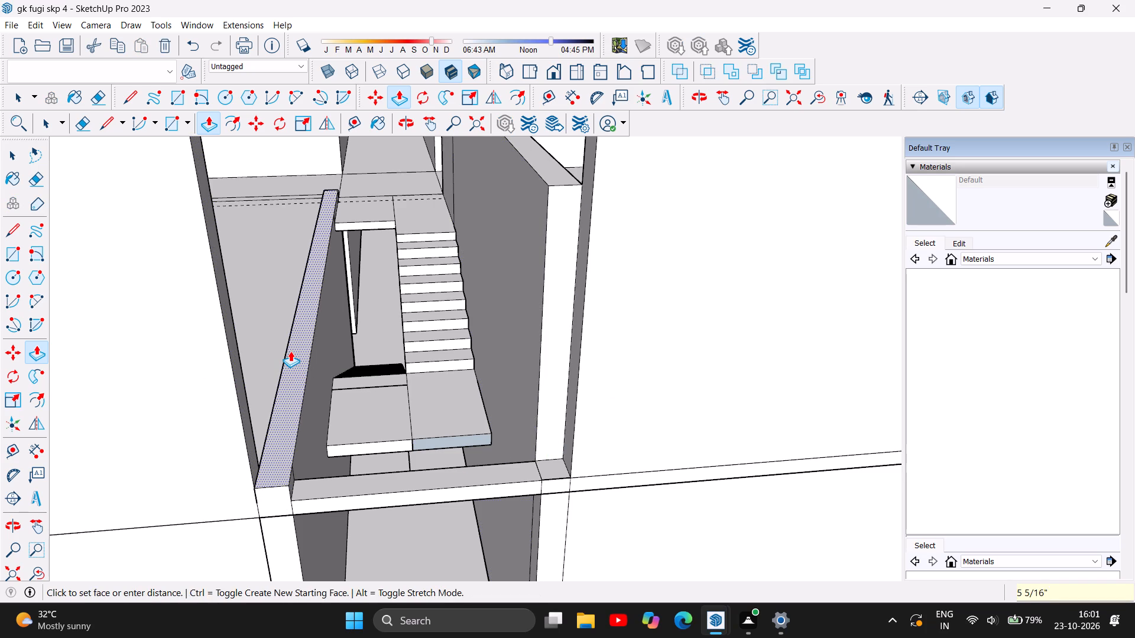
text(7')
key(Return)
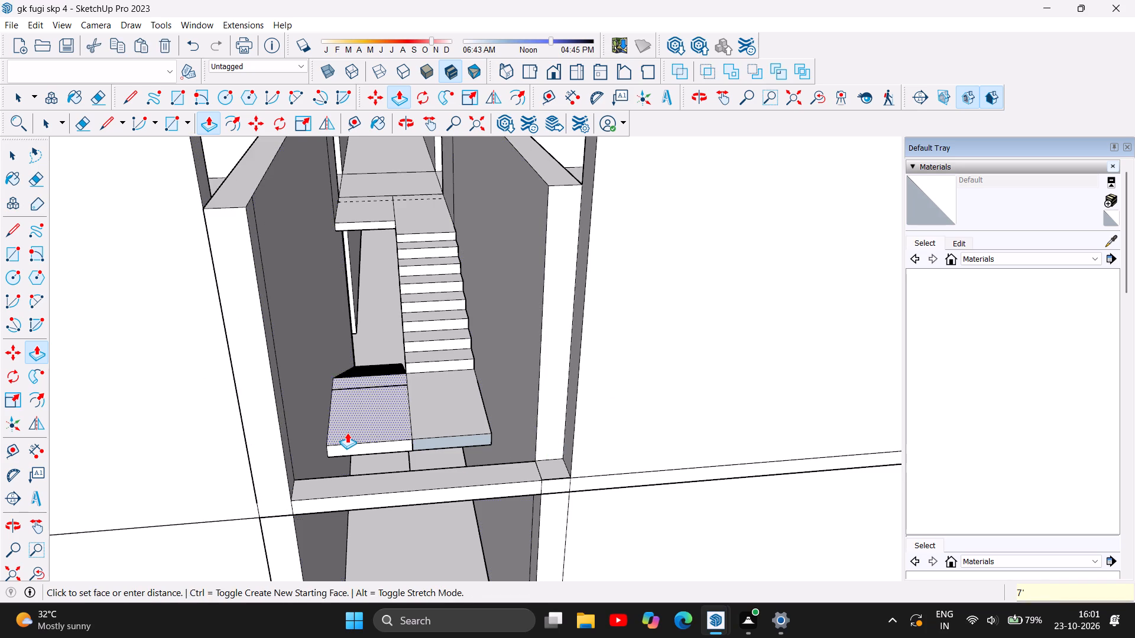
Examine both walls flanking the stairwell against the rest of the upper floor from the rear of the building.
scroll(347, 432, down, 11)
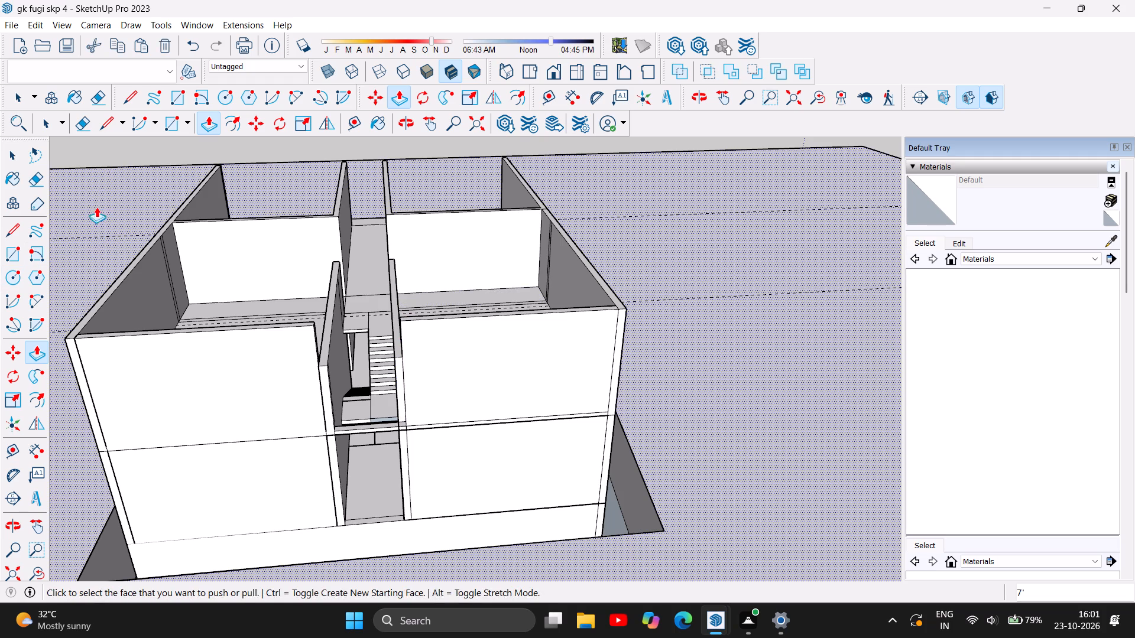
scroll(37, 351, down, 5)
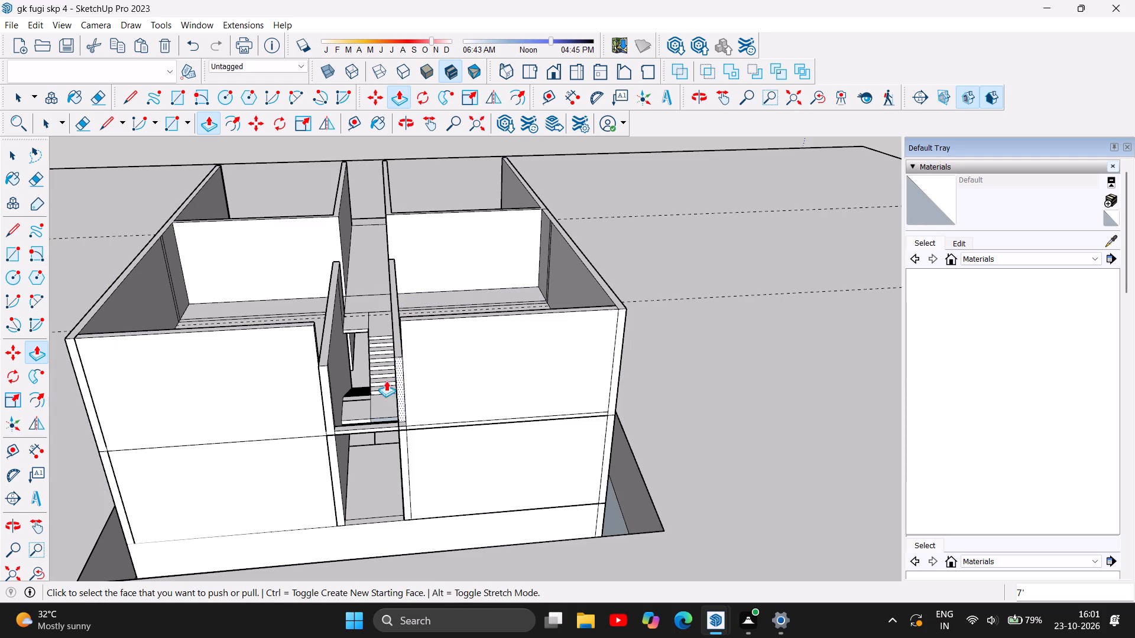
scroll(356, 310, down, 9)
scroll(383, 295, up, 5)
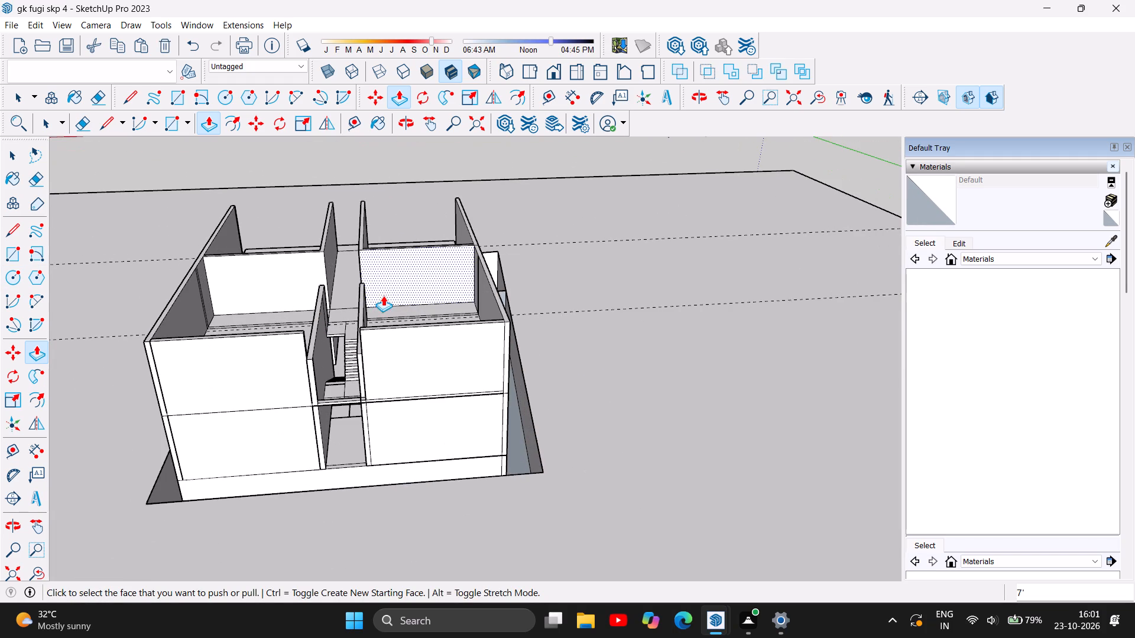
scroll(335, 210, up, 5)
scroll(318, 262, down, 4)
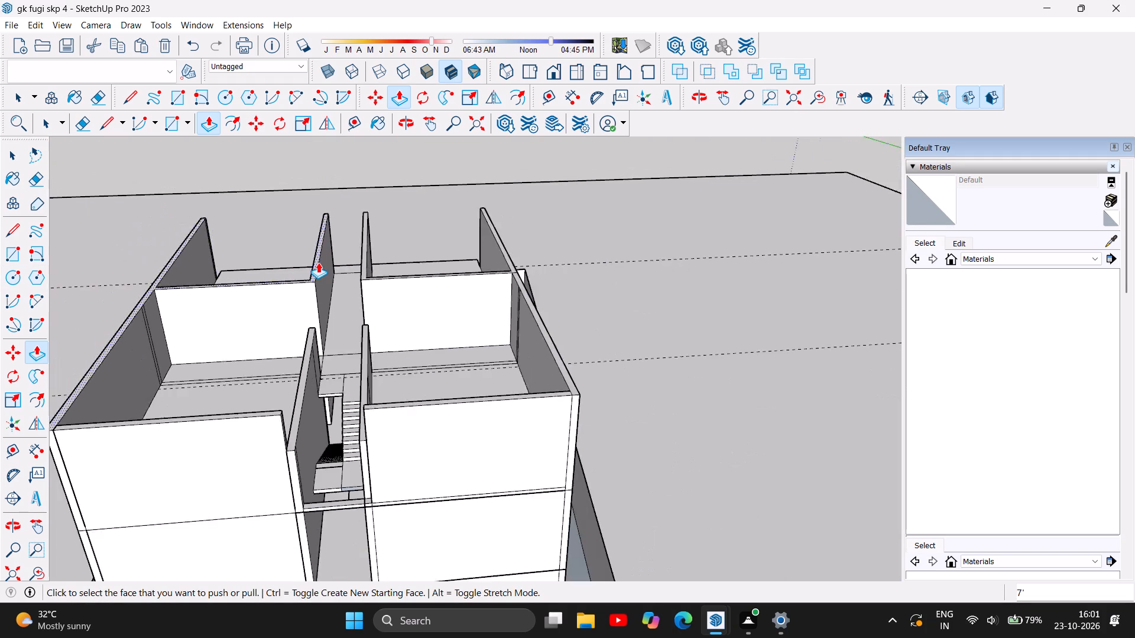
scroll(318, 262, down, 5)
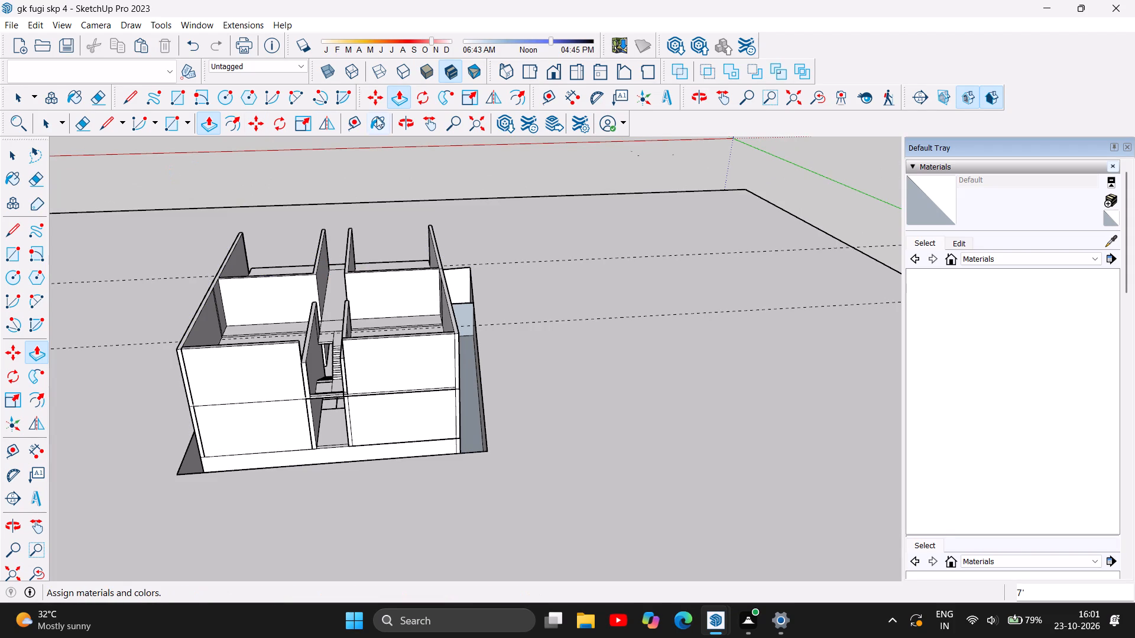
Paste the copied rectangular face onto the upper-floor slab at the head of the stairs, beside the stairwell wall.
click(403, 121)
drag(580, 314, 241, 281)
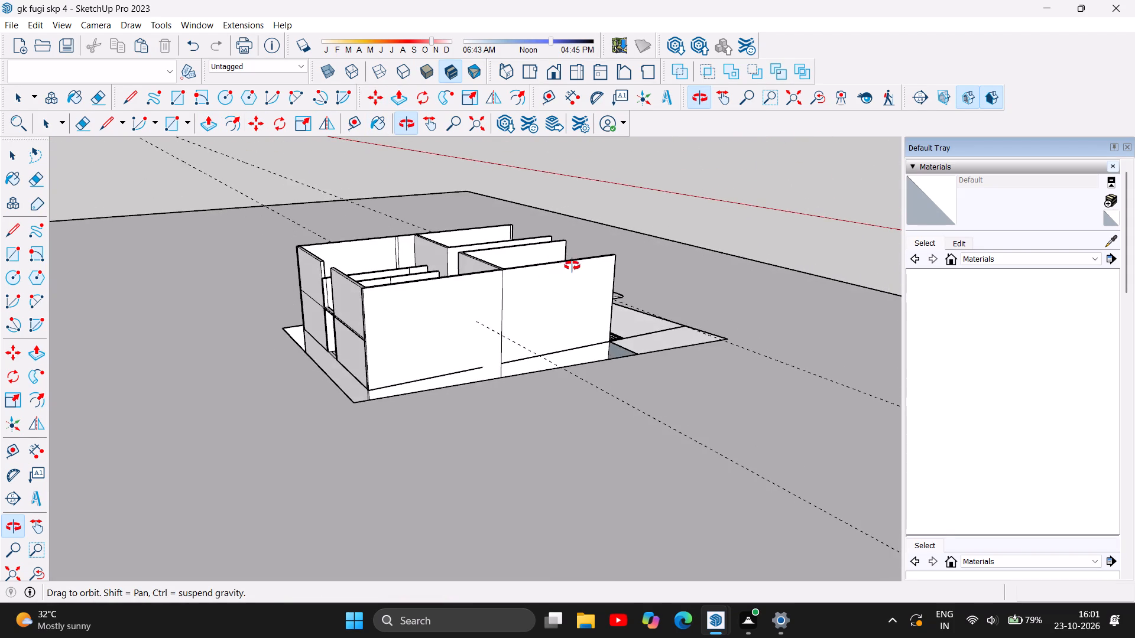
drag(572, 266, 200, 245)
drag(690, 274, 492, 259)
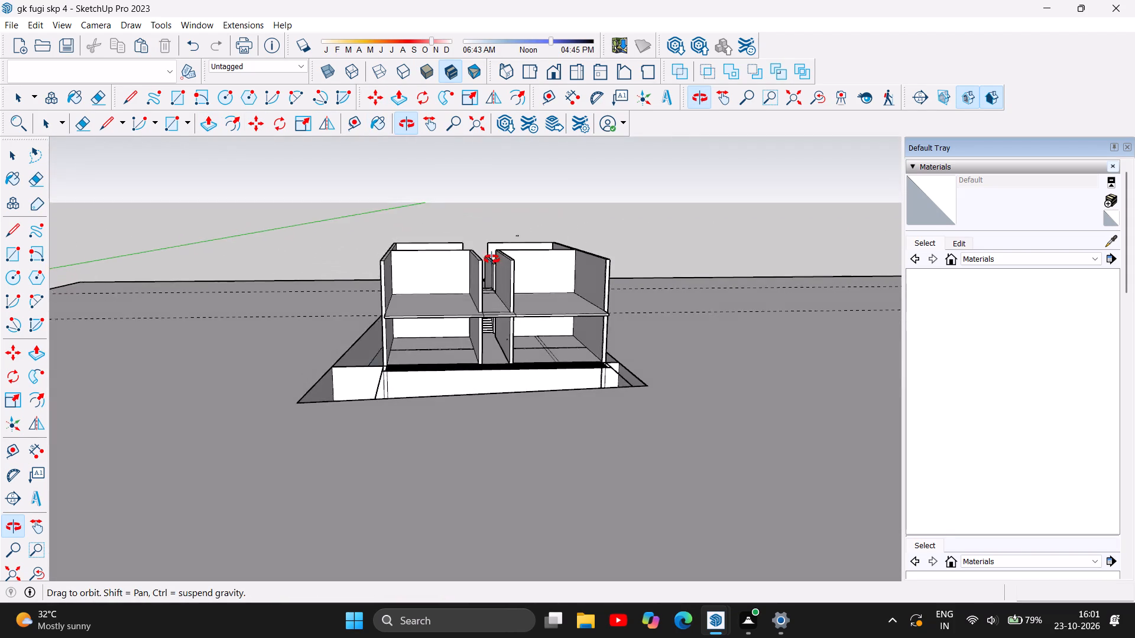
drag(492, 259, 463, 255)
scroll(479, 265, up, 7)
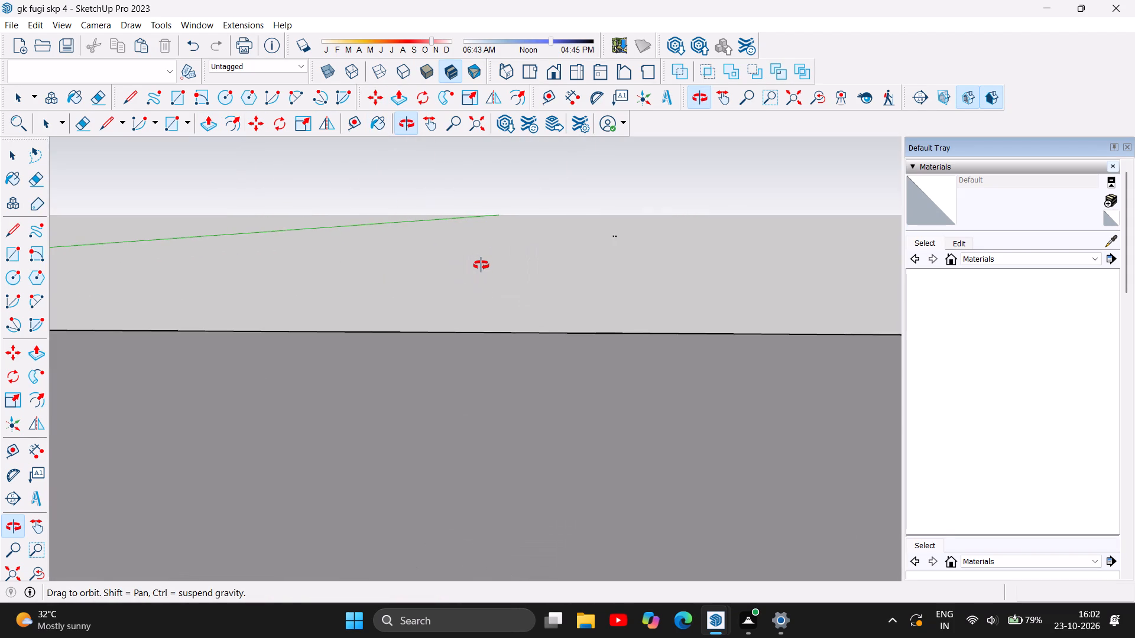
scroll(481, 265, down, 4)
scroll(487, 330, up, 6)
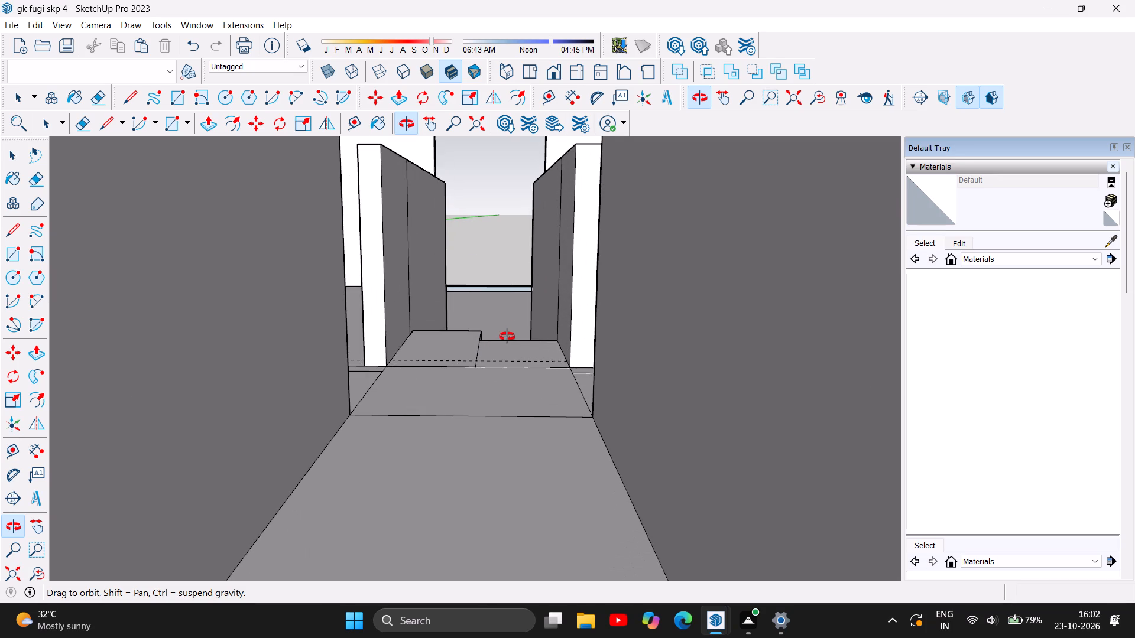
drag(508, 340, 506, 388)
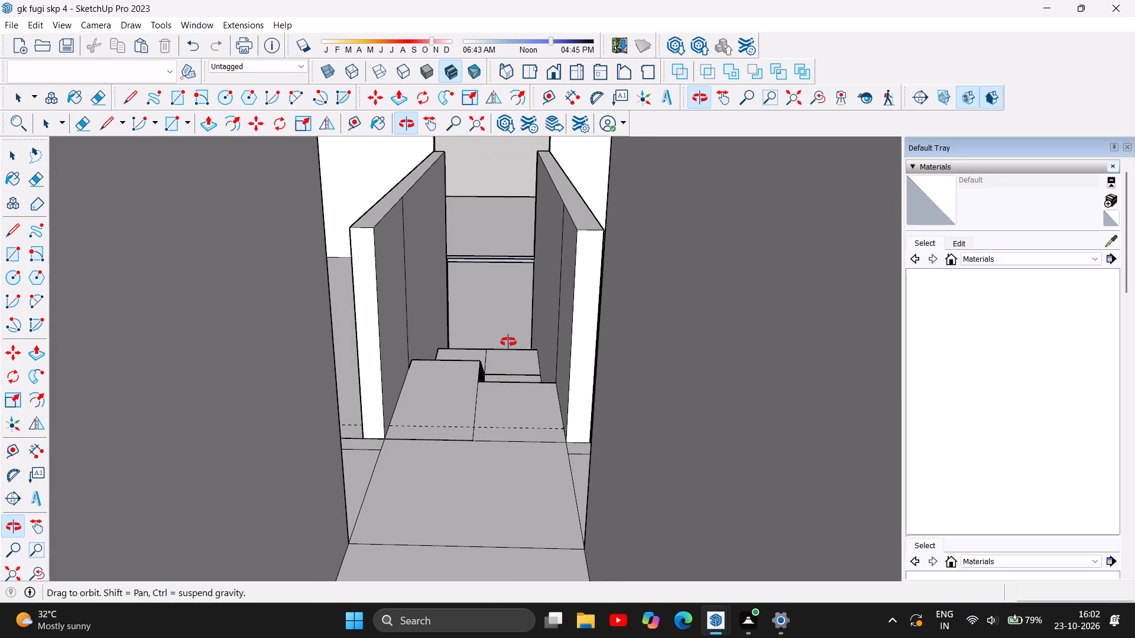
scroll(508, 342, up, 4)
scroll(508, 342, down, 2)
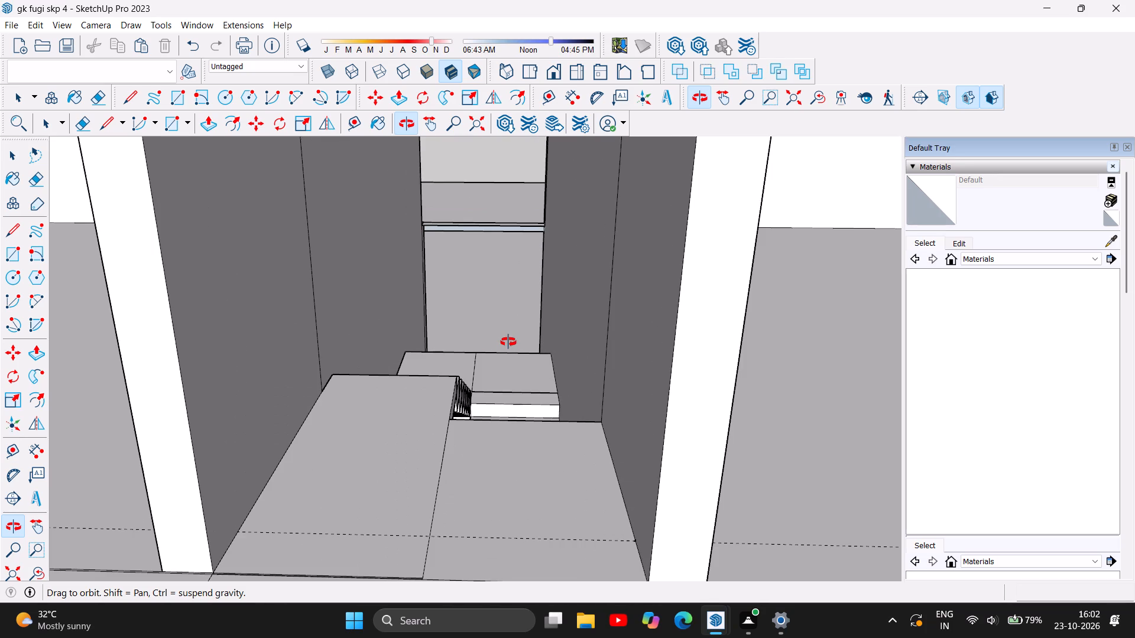
drag(513, 436, 510, 486)
drag(521, 481, 528, 479)
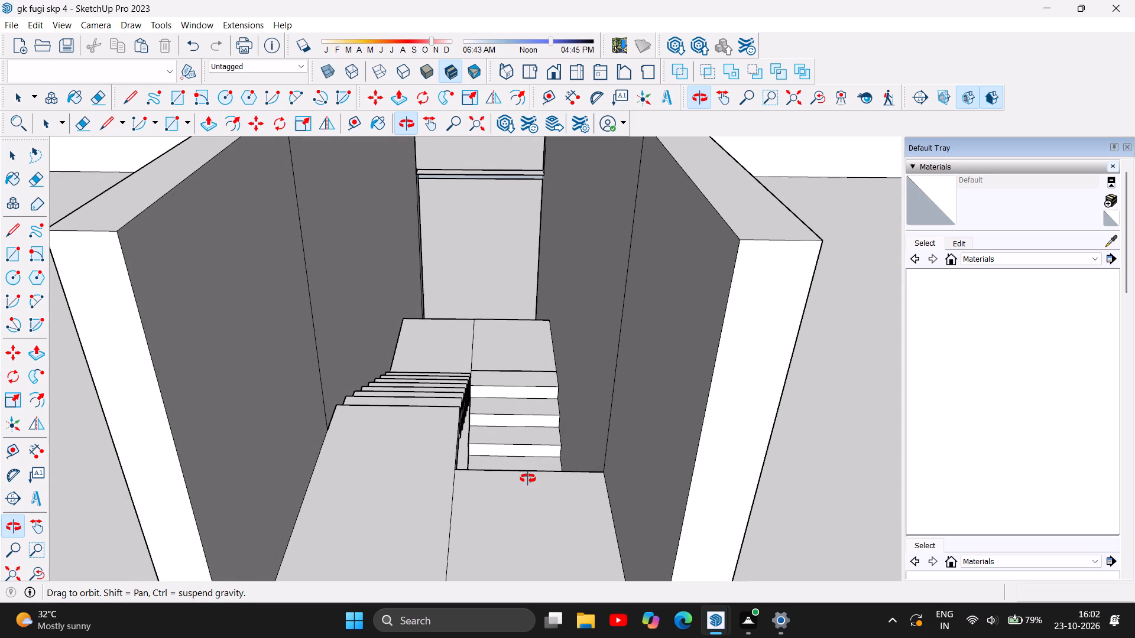
key(ctrl+v)
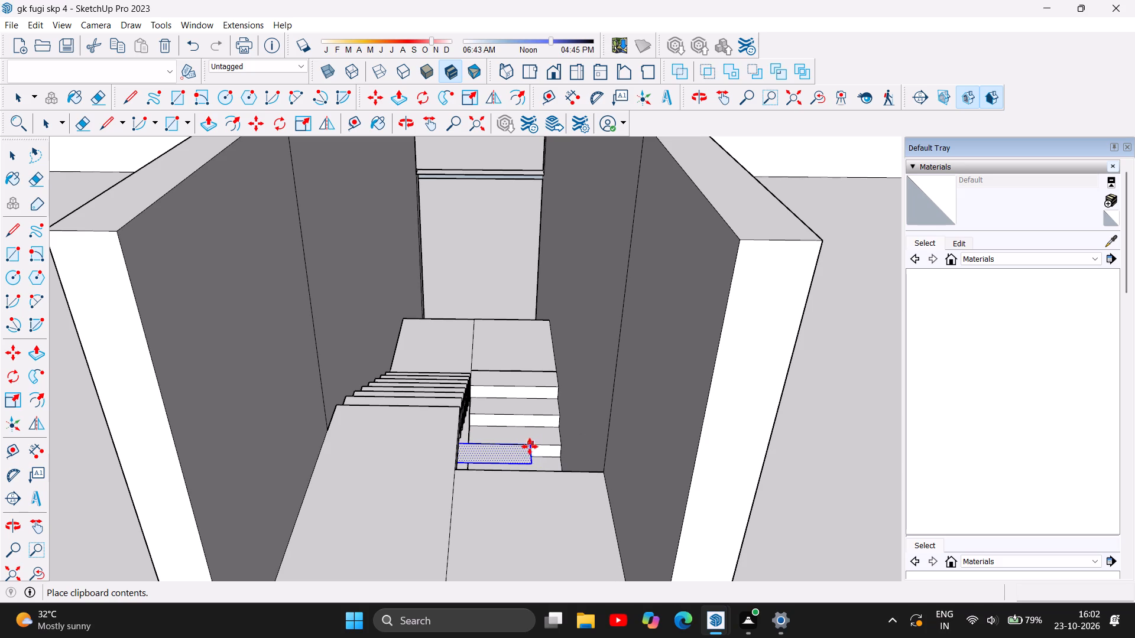
click(604, 487)
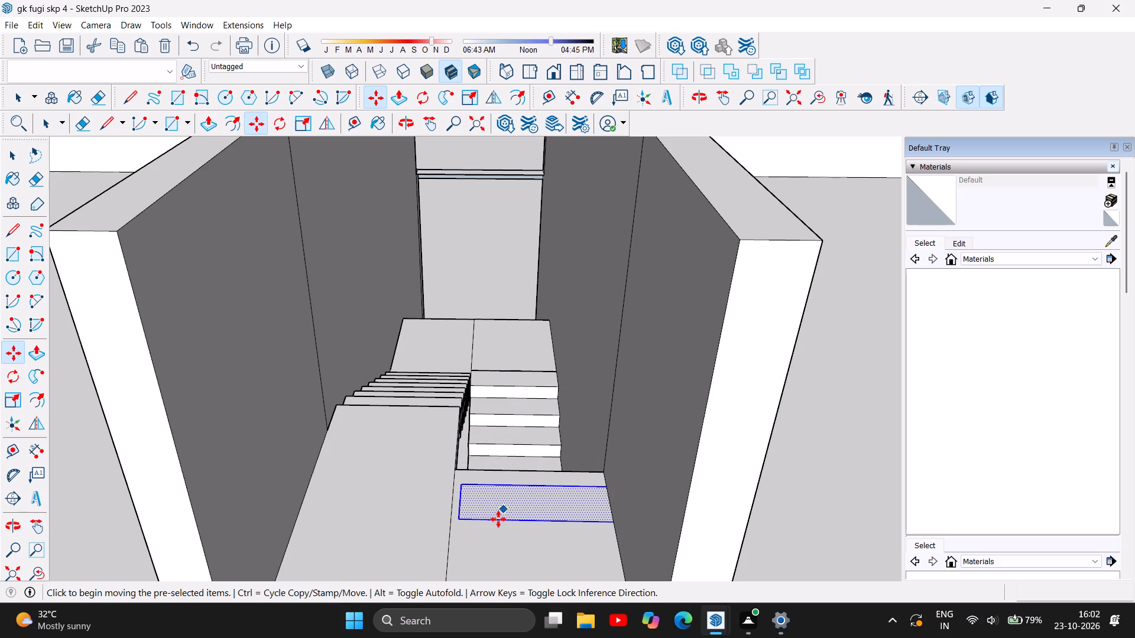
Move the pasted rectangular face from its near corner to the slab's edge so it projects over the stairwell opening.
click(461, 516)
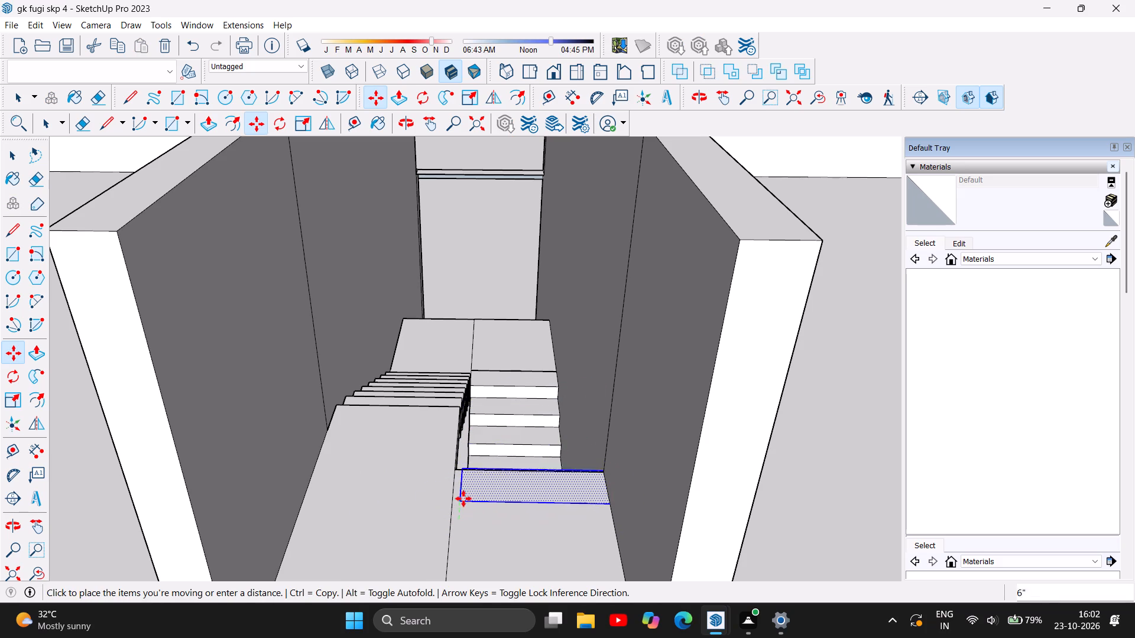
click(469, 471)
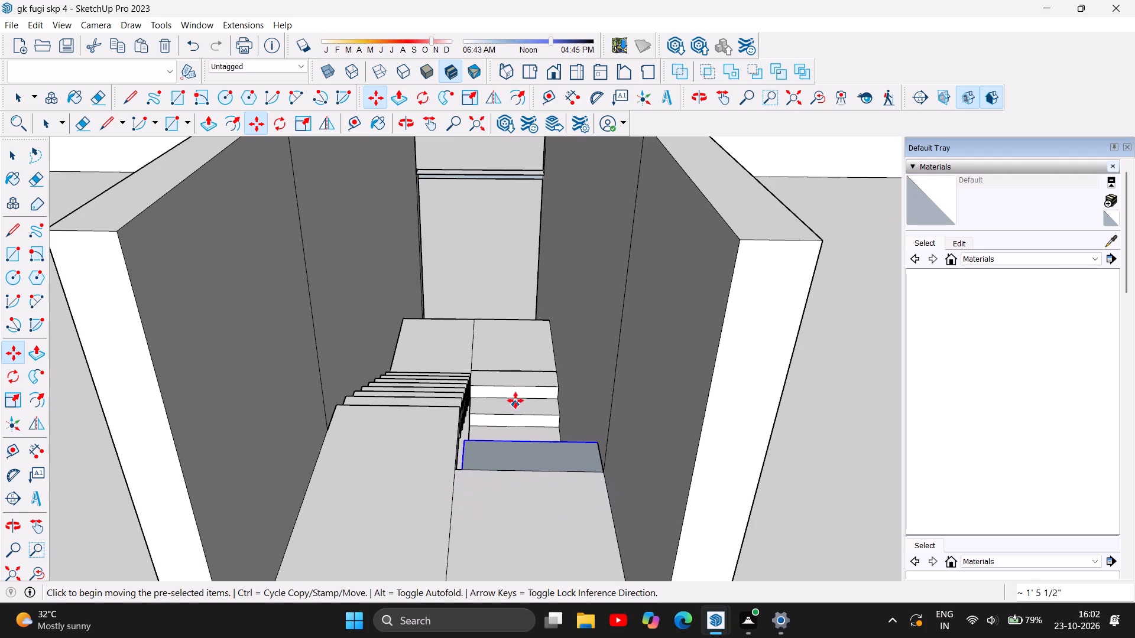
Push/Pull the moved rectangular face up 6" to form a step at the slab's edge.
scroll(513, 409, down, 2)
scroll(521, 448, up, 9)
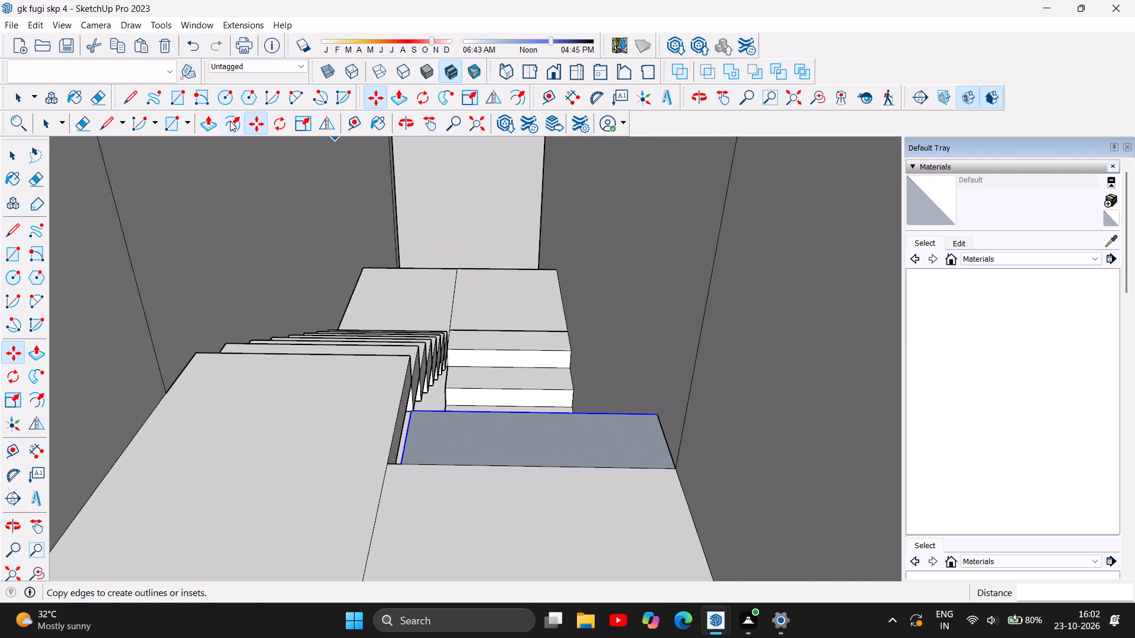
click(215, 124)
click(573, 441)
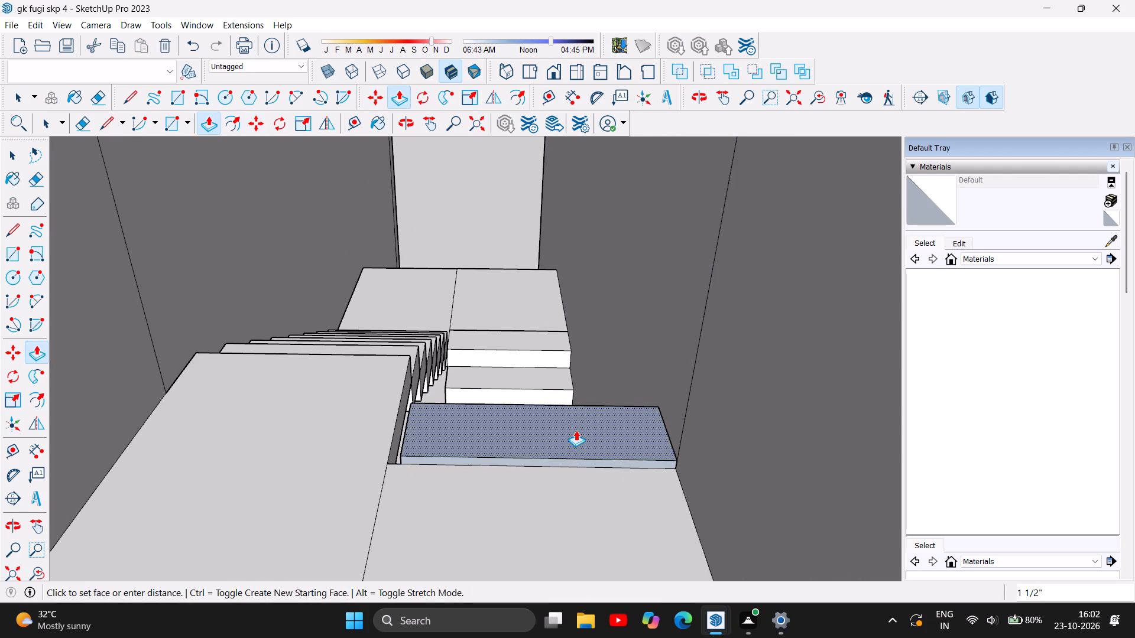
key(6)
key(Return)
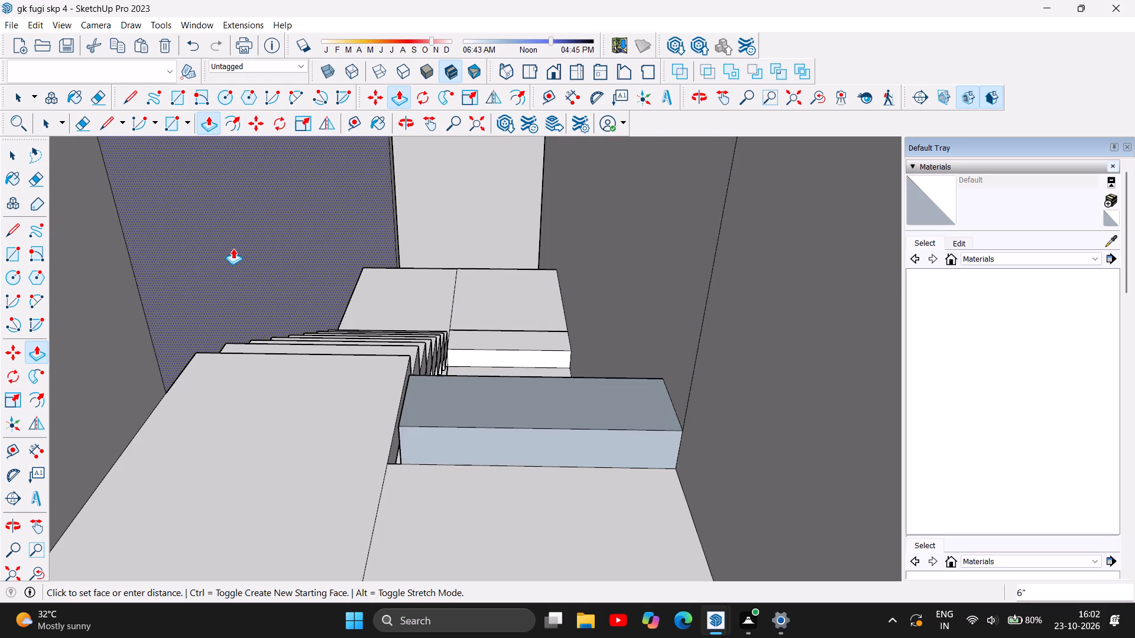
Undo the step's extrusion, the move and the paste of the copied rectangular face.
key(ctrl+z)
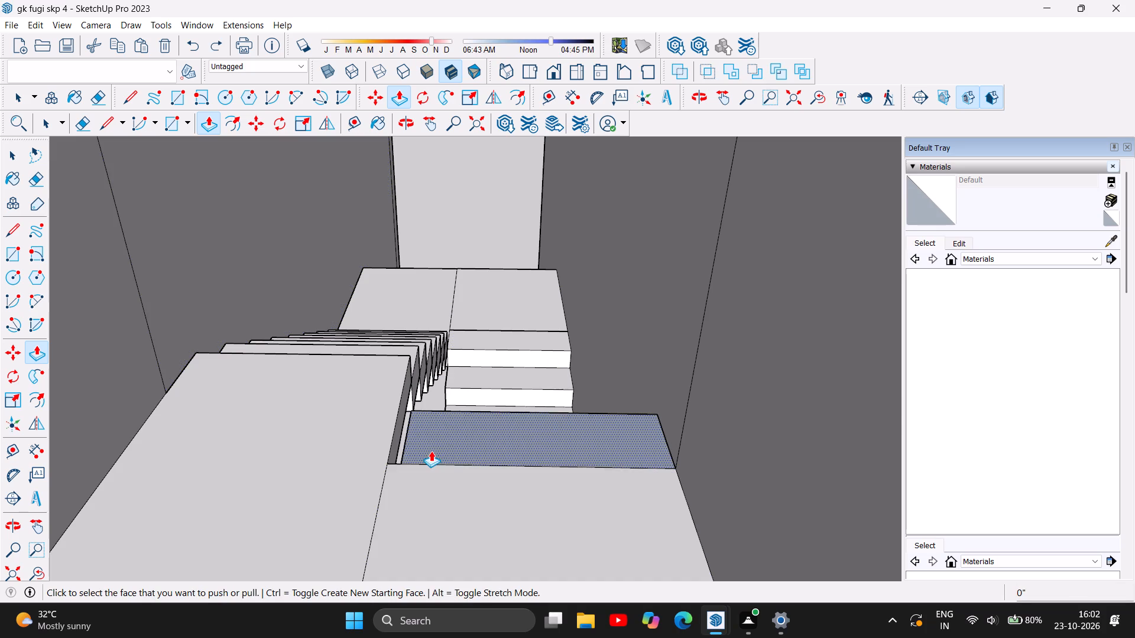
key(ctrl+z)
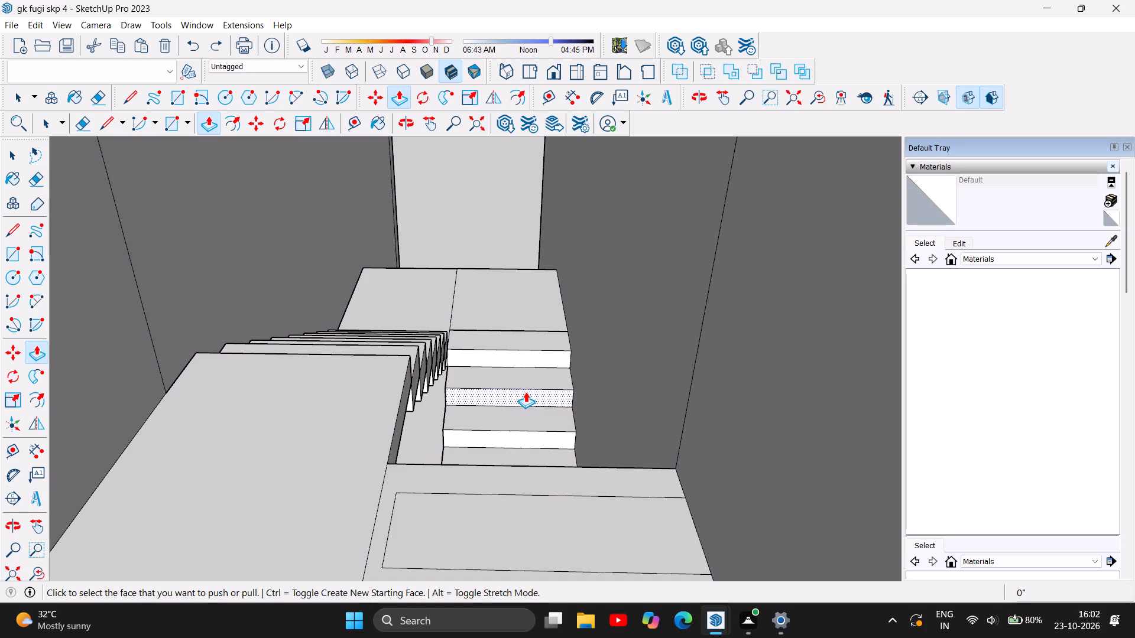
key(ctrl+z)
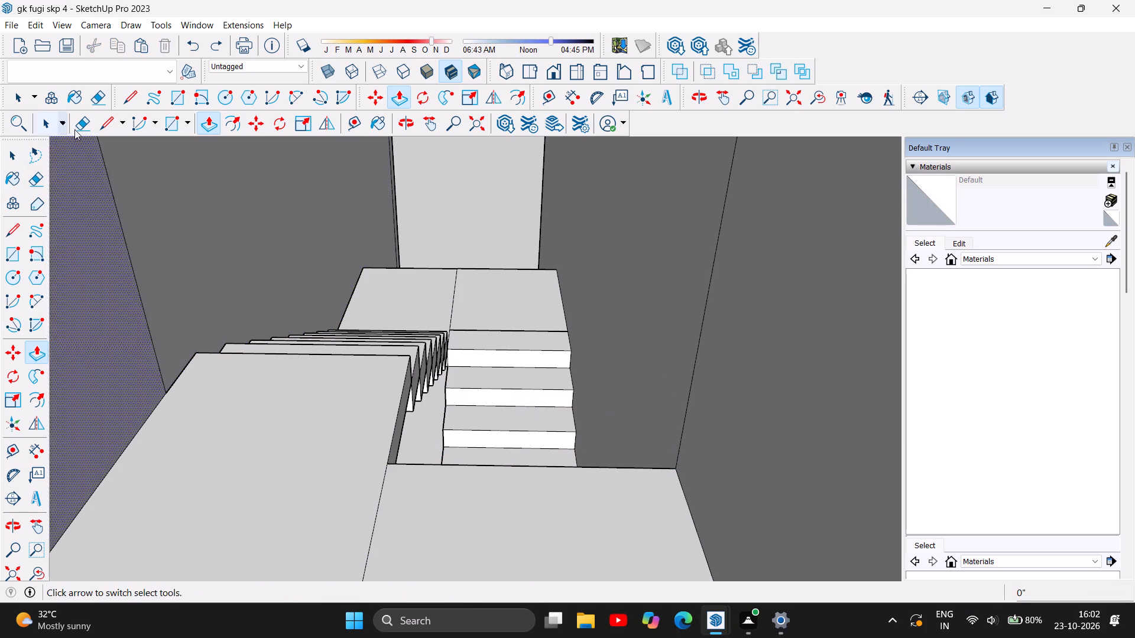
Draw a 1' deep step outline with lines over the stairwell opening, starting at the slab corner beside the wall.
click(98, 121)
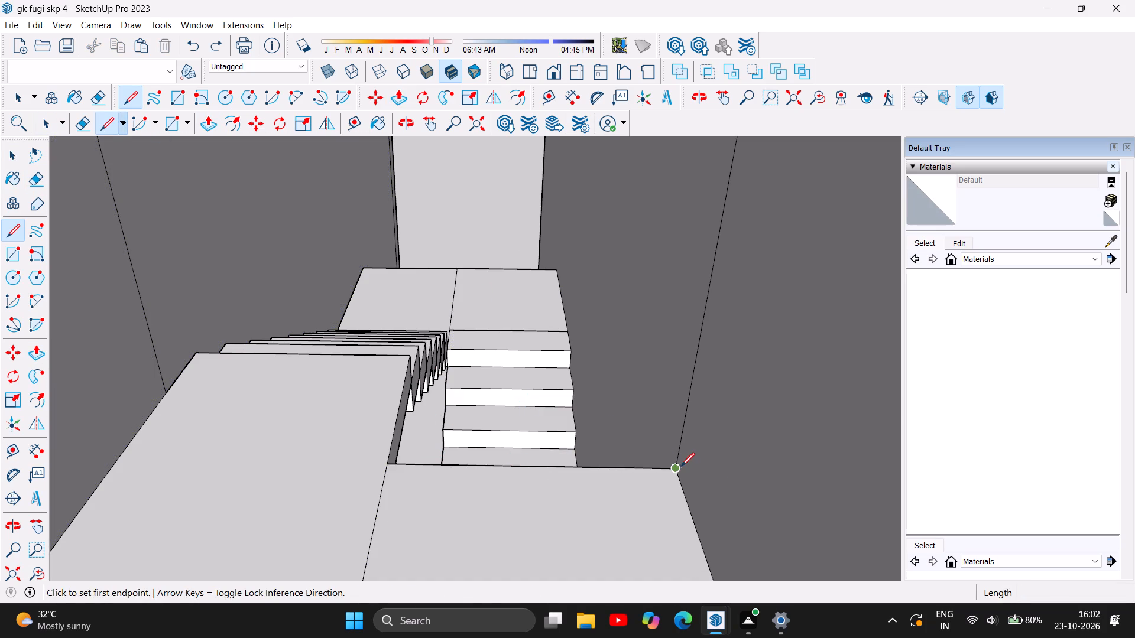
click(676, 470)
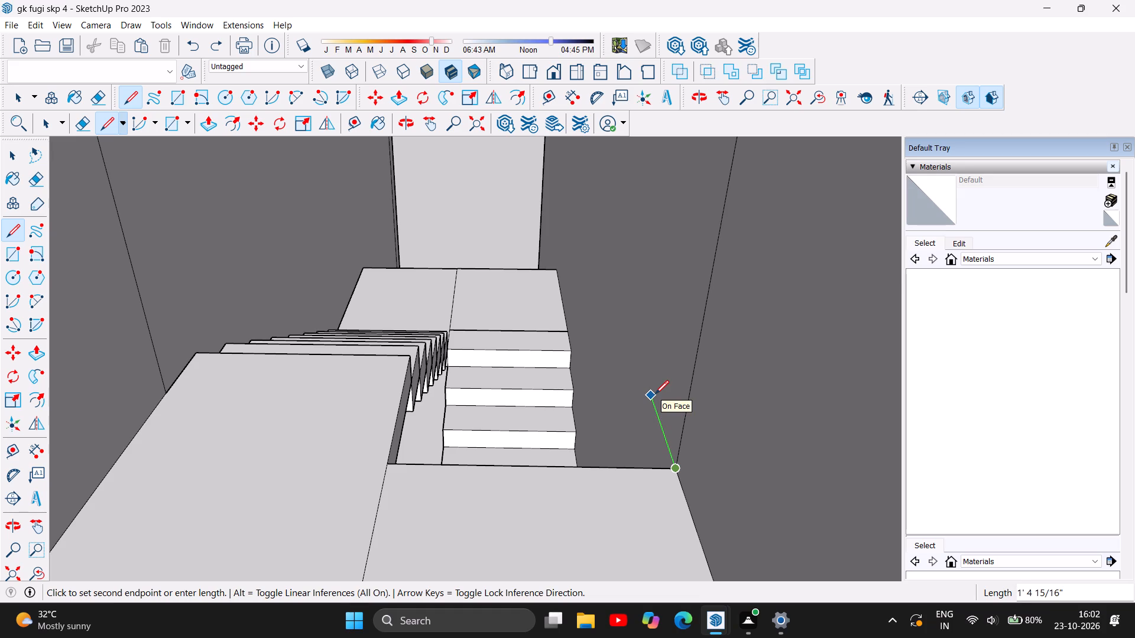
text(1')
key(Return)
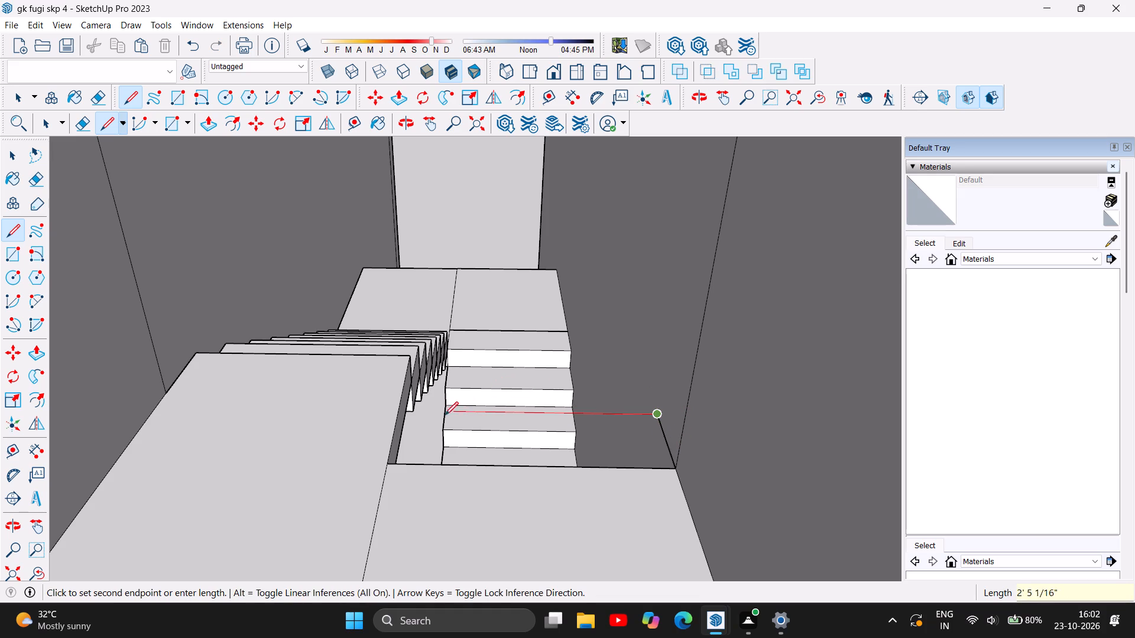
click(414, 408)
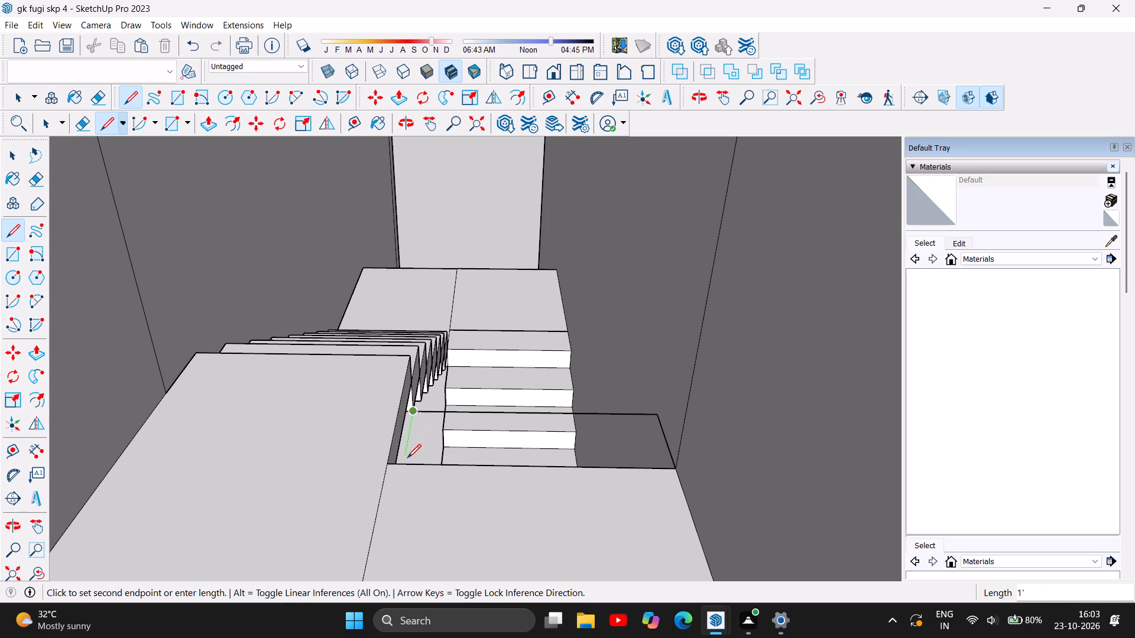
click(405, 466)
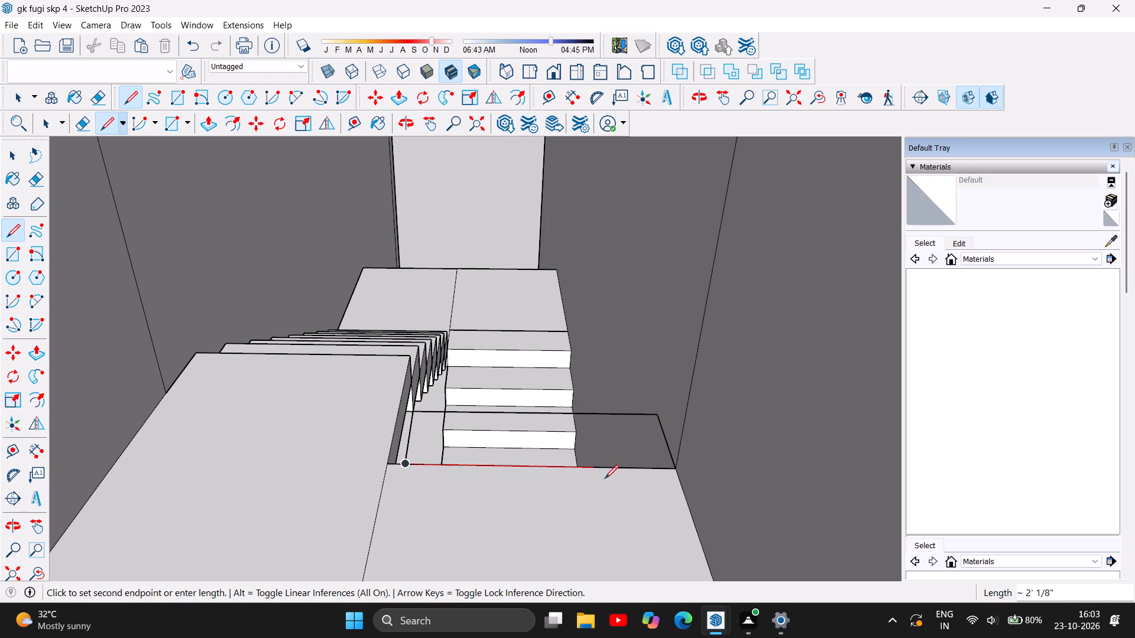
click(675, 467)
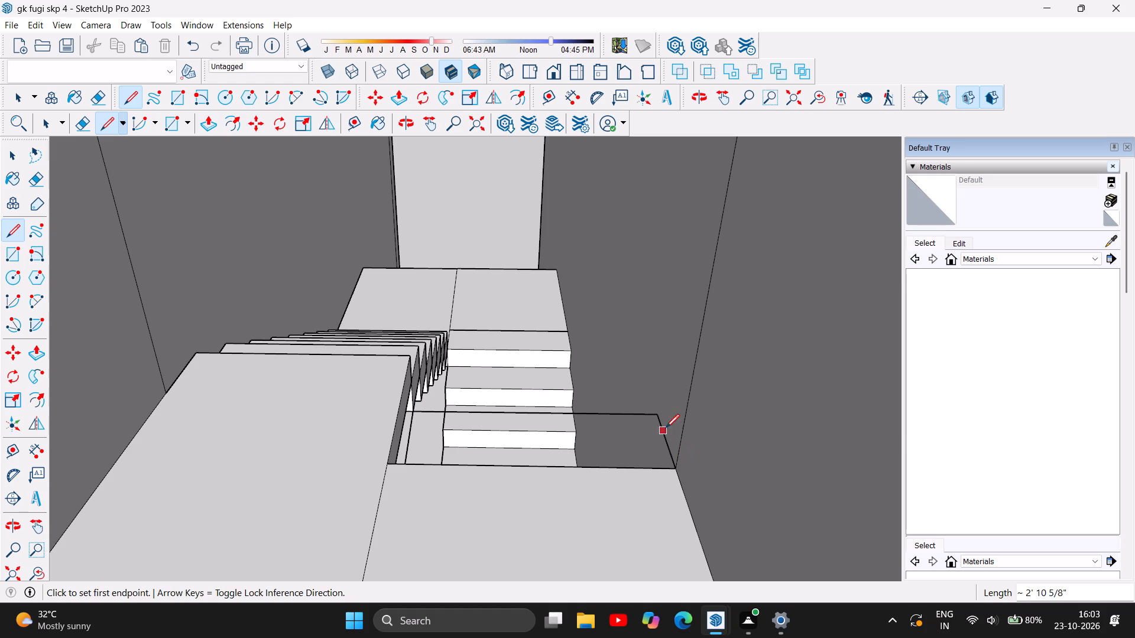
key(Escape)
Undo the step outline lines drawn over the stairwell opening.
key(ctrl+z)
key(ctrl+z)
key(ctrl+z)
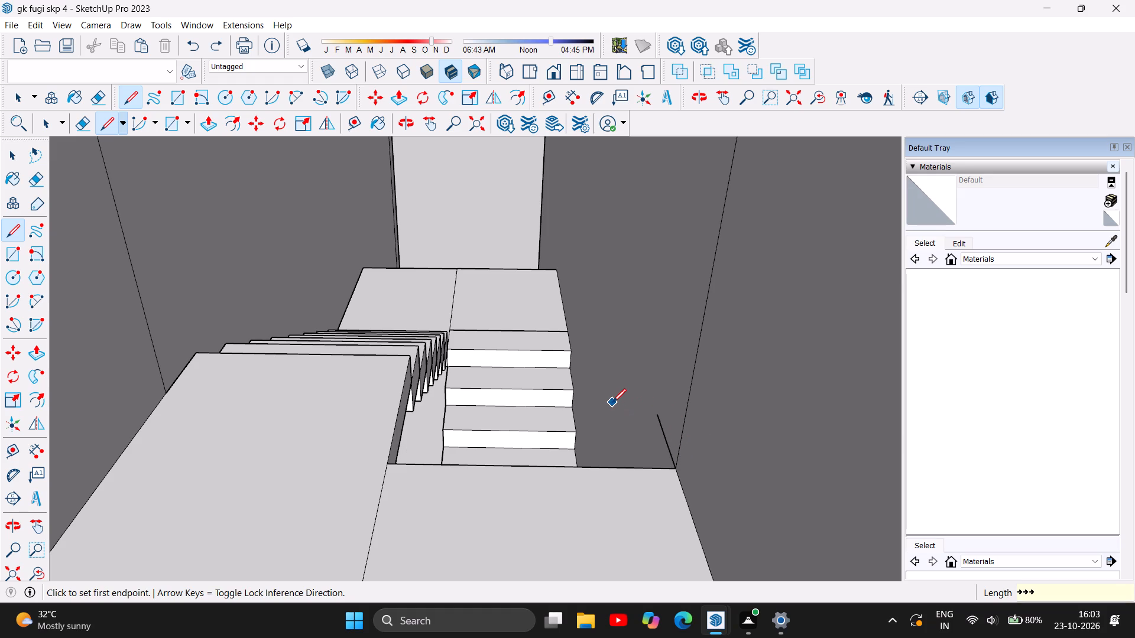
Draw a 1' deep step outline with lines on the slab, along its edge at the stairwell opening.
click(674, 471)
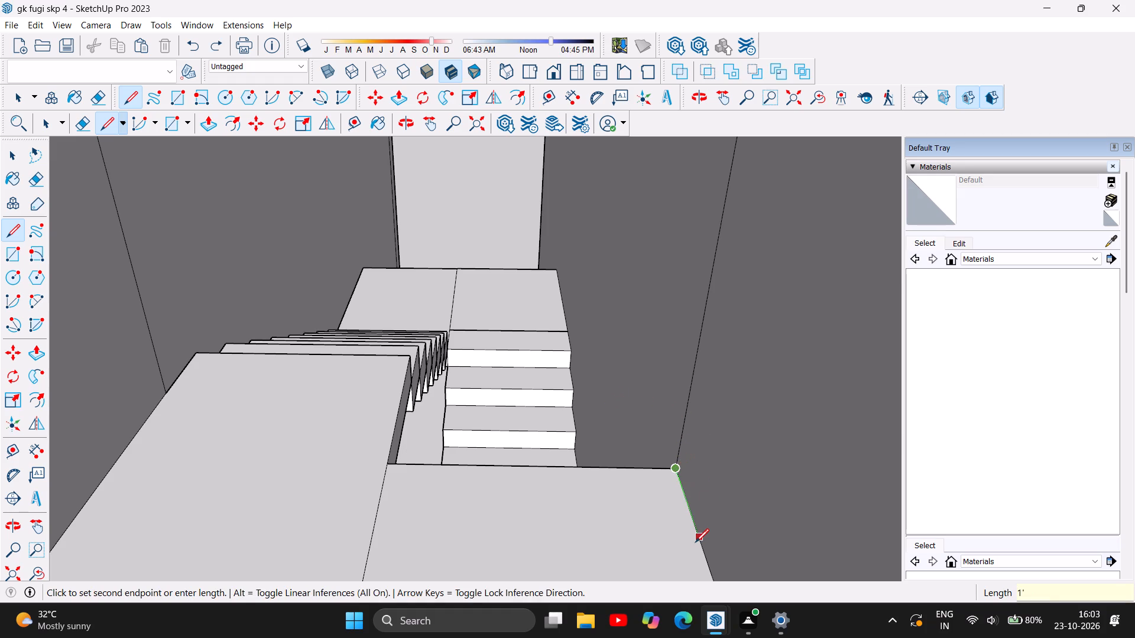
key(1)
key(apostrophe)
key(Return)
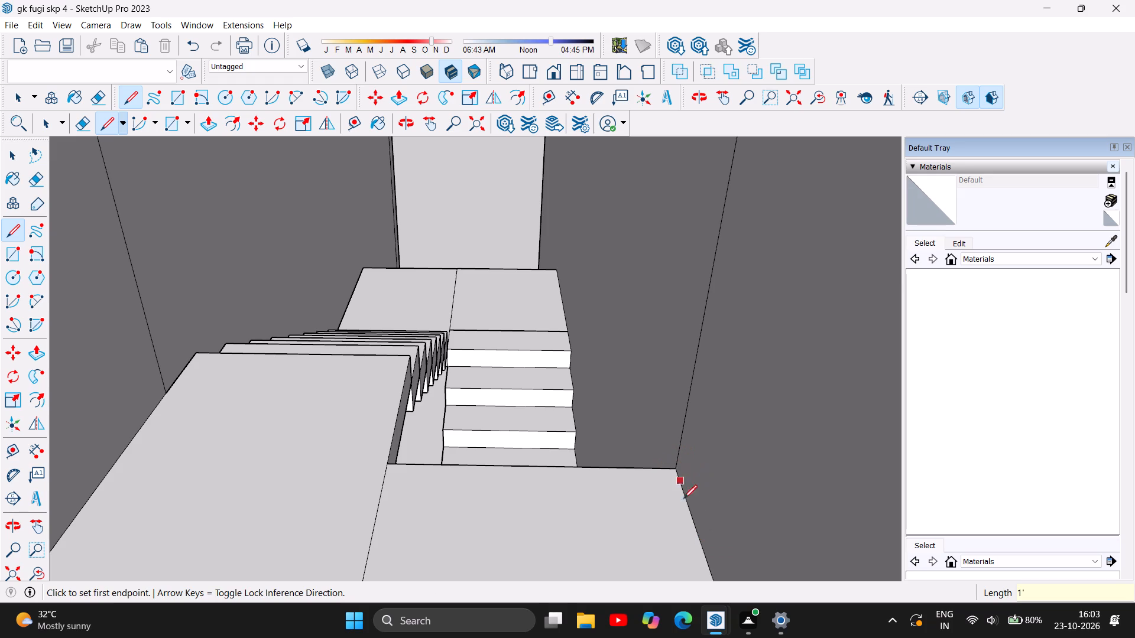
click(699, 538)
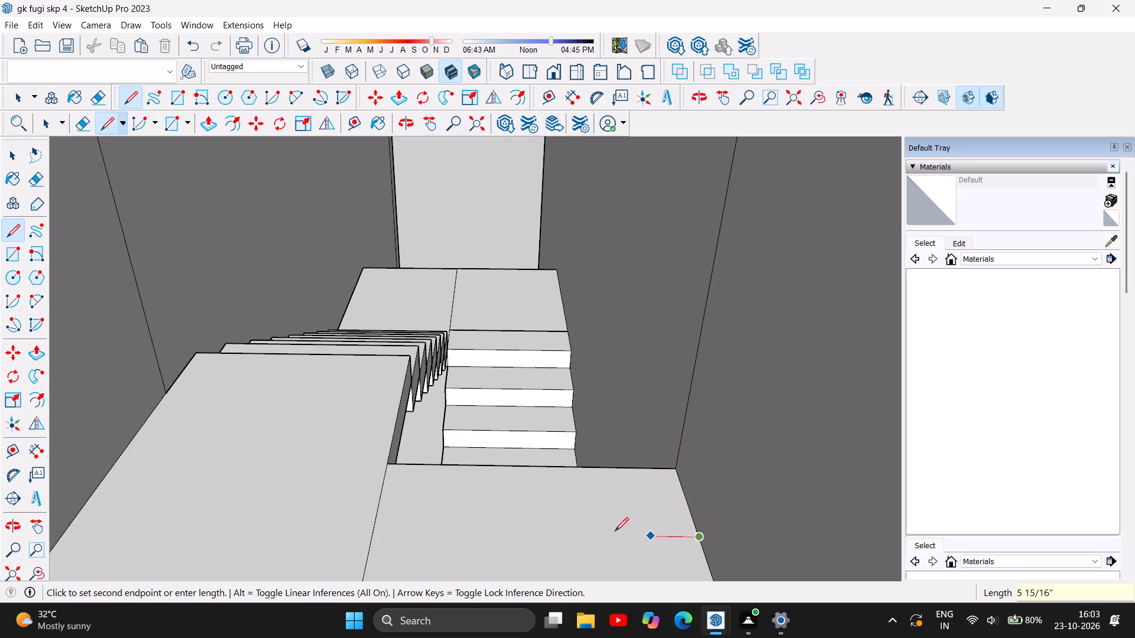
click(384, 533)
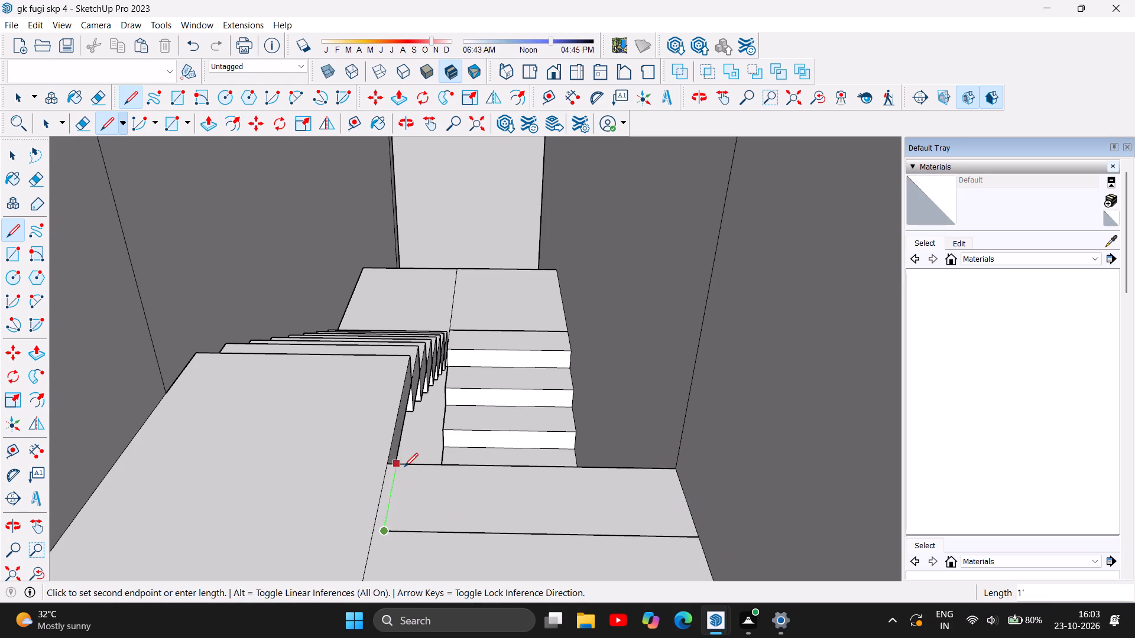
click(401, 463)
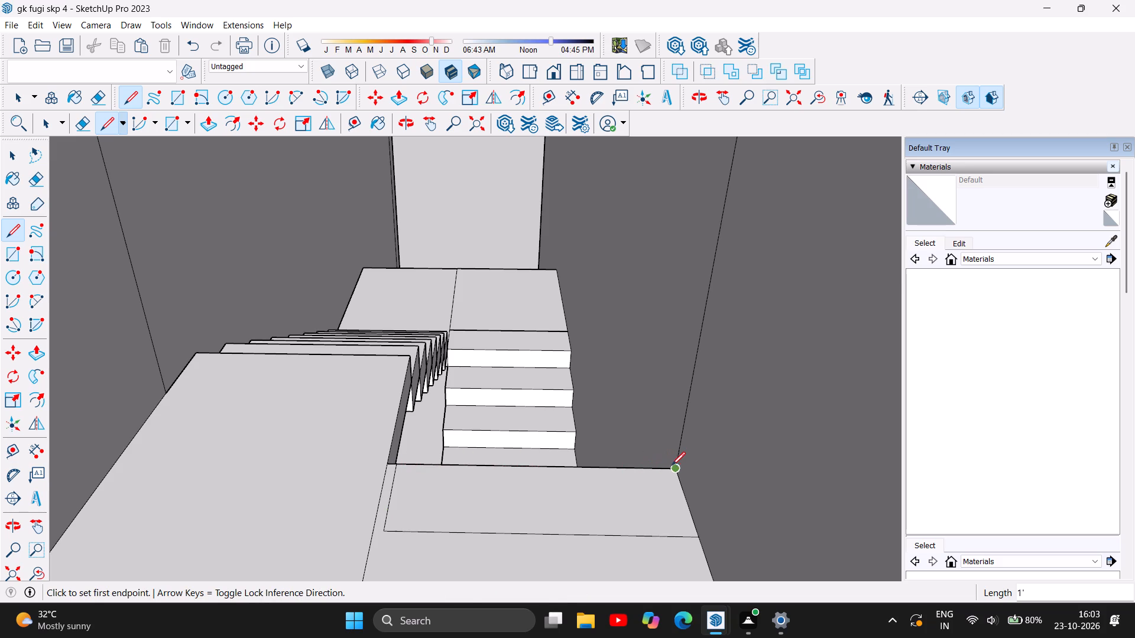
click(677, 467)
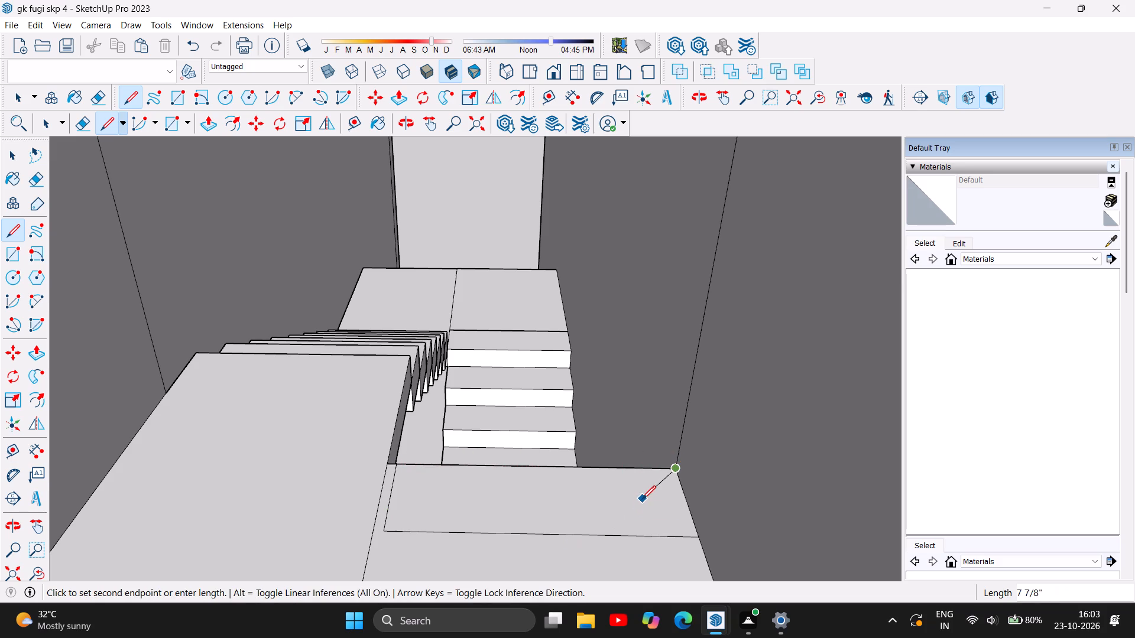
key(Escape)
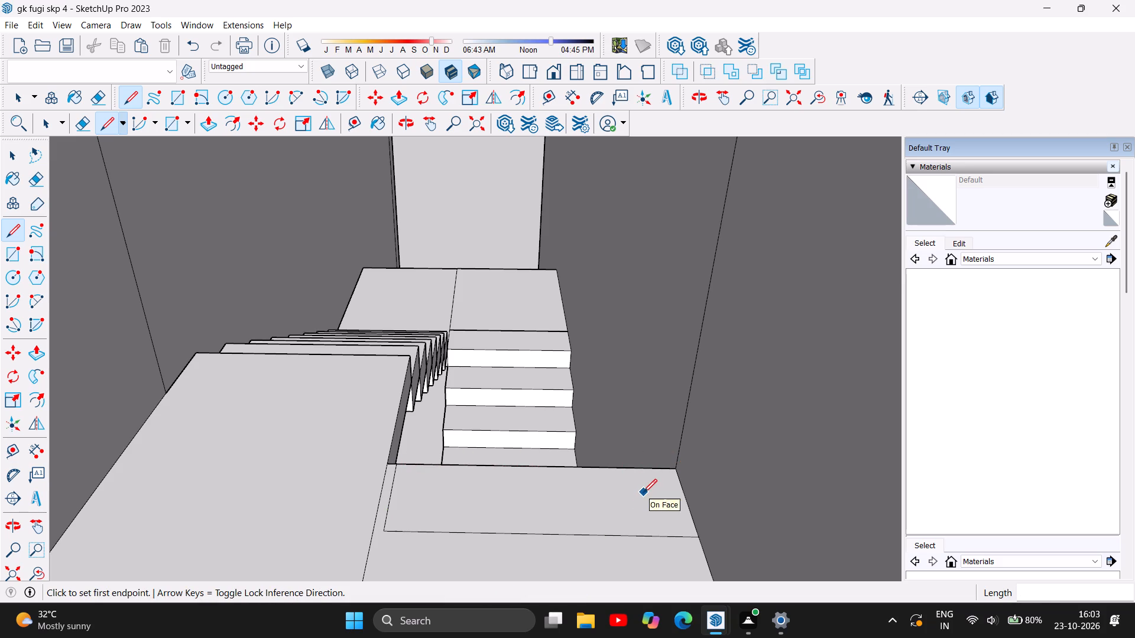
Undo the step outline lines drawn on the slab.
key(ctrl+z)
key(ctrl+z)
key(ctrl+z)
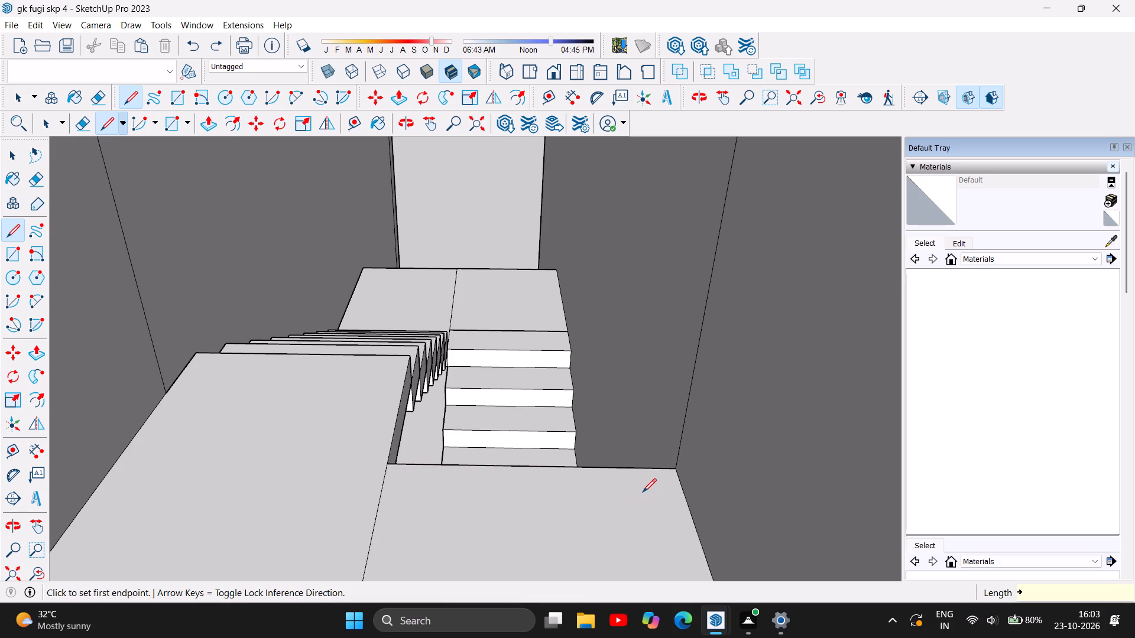
Place a guide 1' out from the slab corner along the stairwell wall, and another from its end across the opening.
key(t)
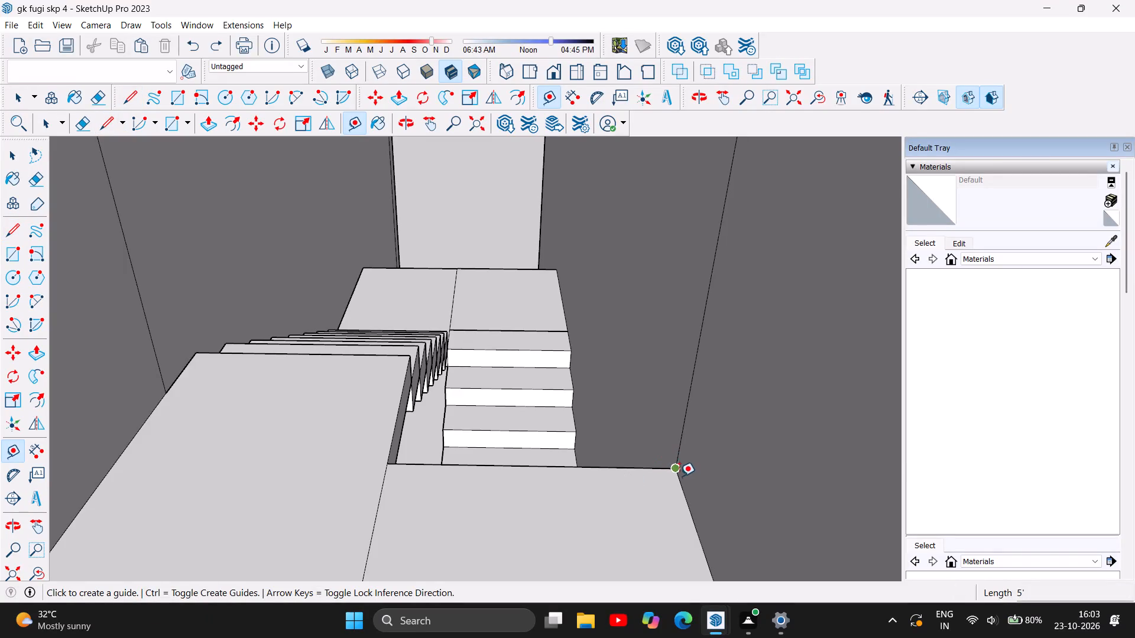
click(672, 468)
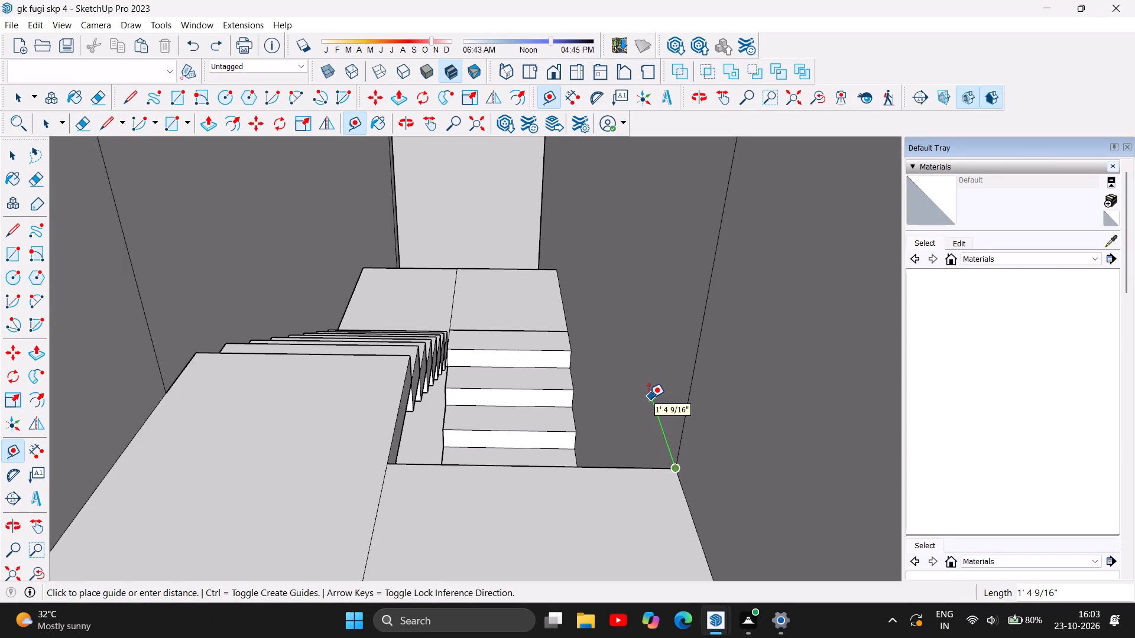
text(1')
key(Return)
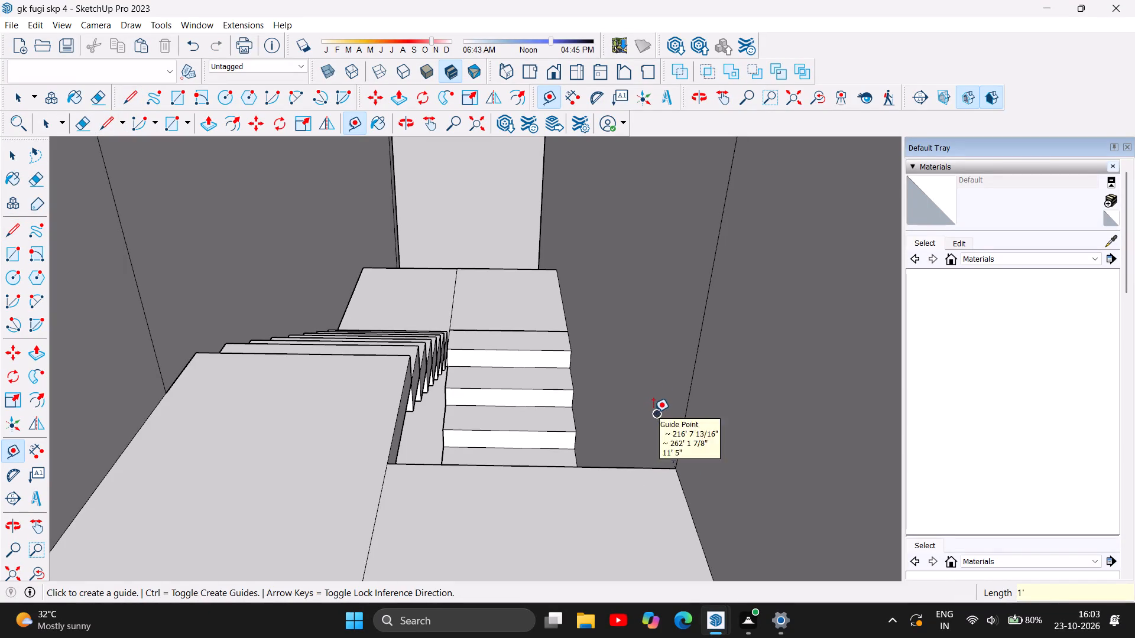
click(653, 412)
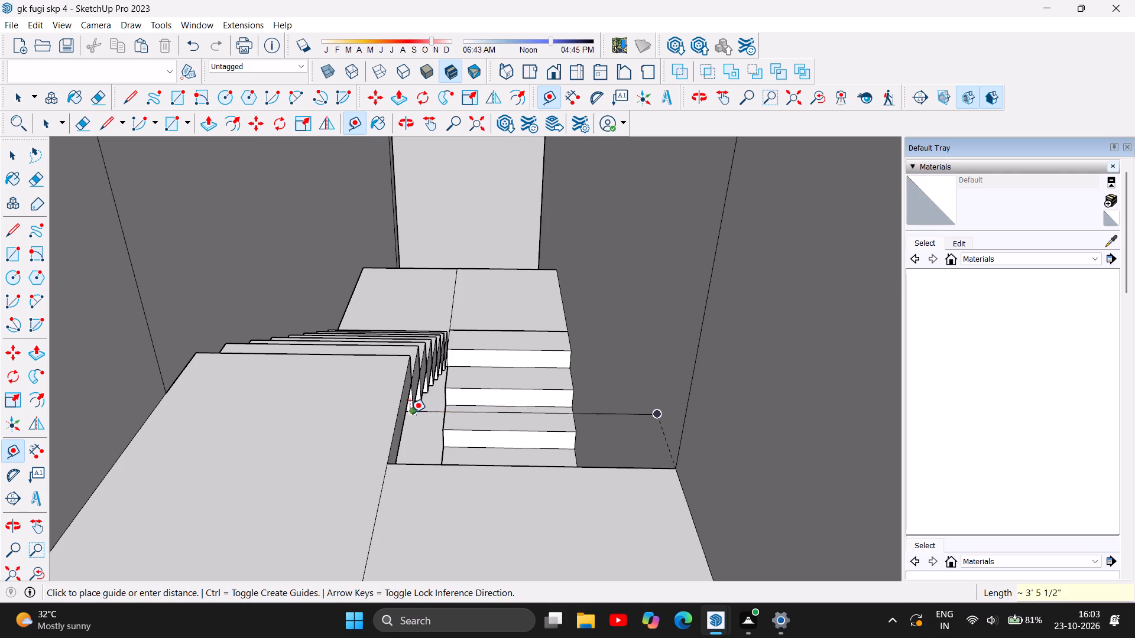
click(398, 411)
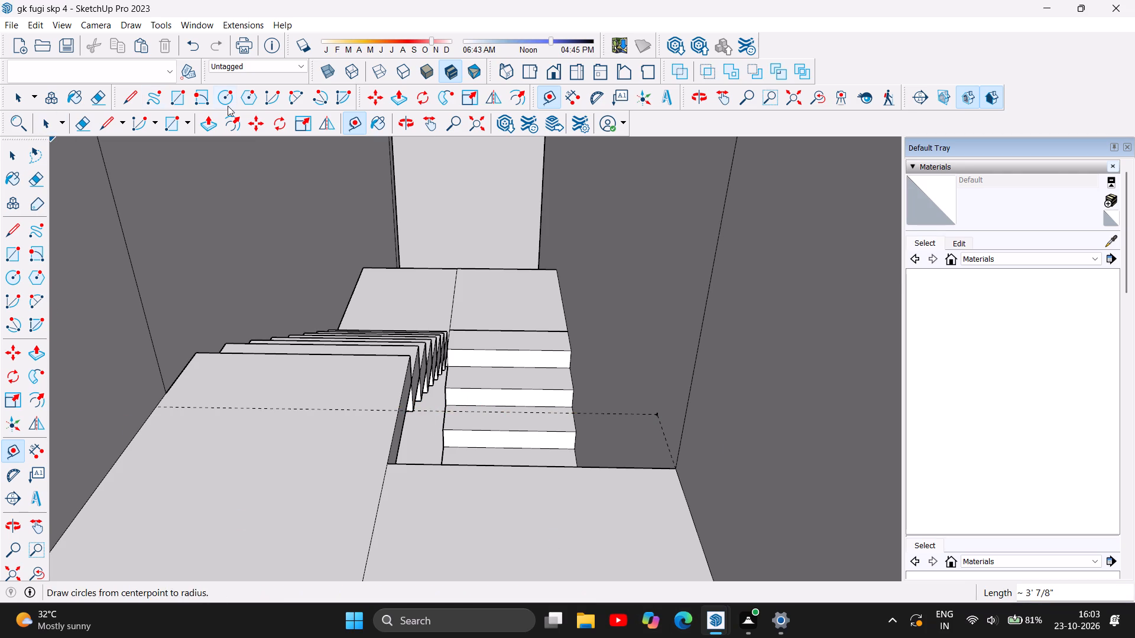
Draw a rectangle about 2' 11" by 1' between the guide point and the slab's edge over the stairwell opening.
click(177, 98)
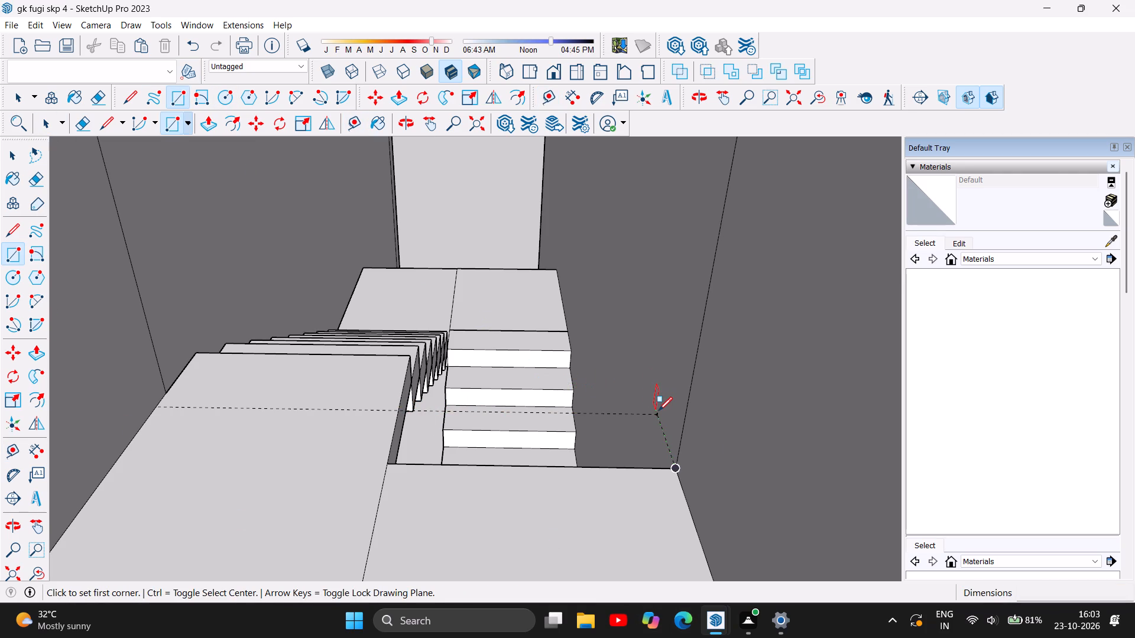
click(659, 412)
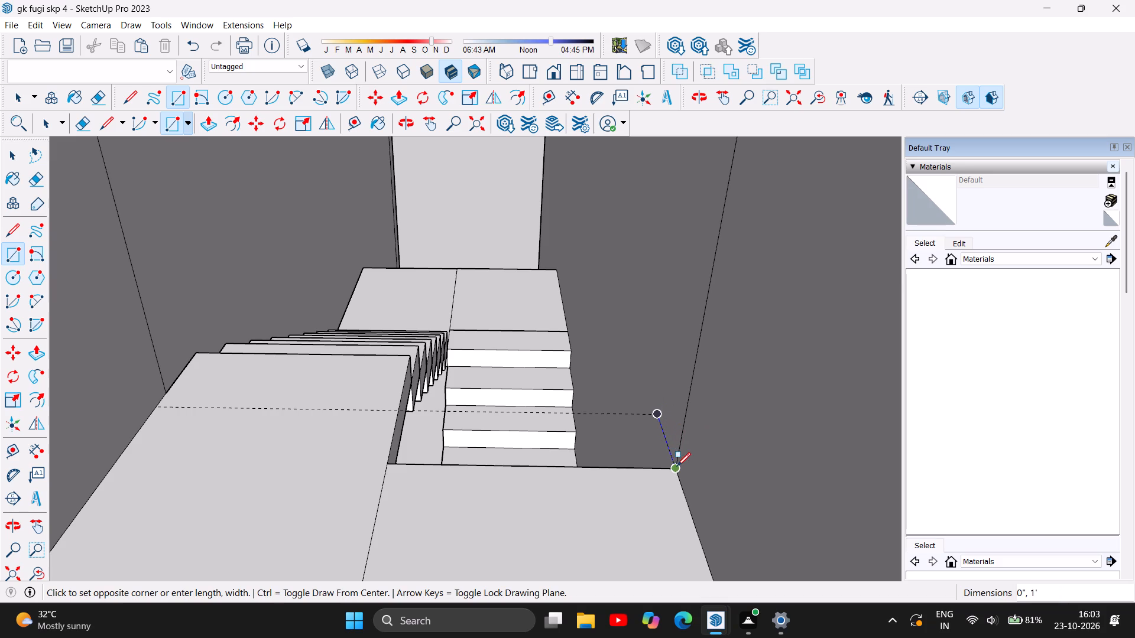
click(677, 470)
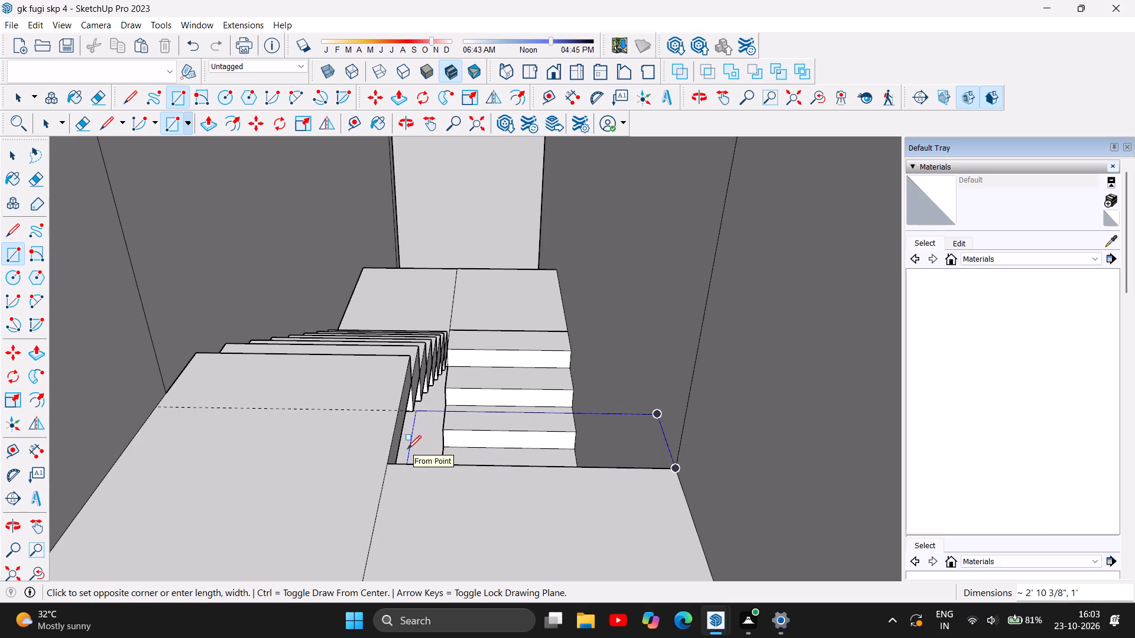
click(405, 449)
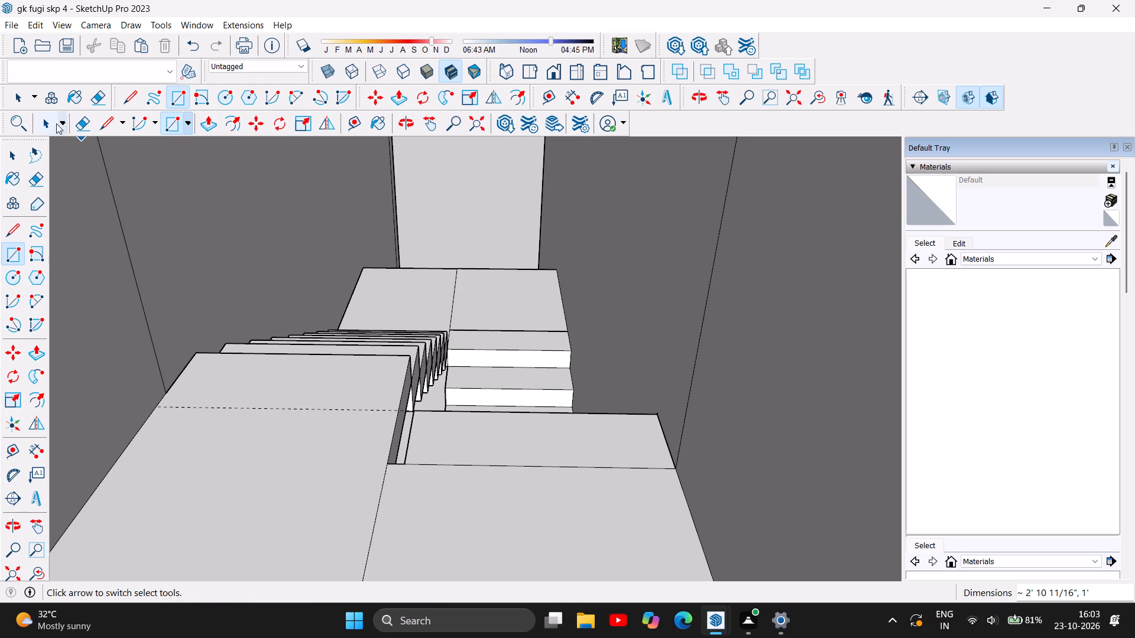
Push/Pull the new rectangle over the stairwell opening up 6" to form the first step of the upper flight.
click(213, 128)
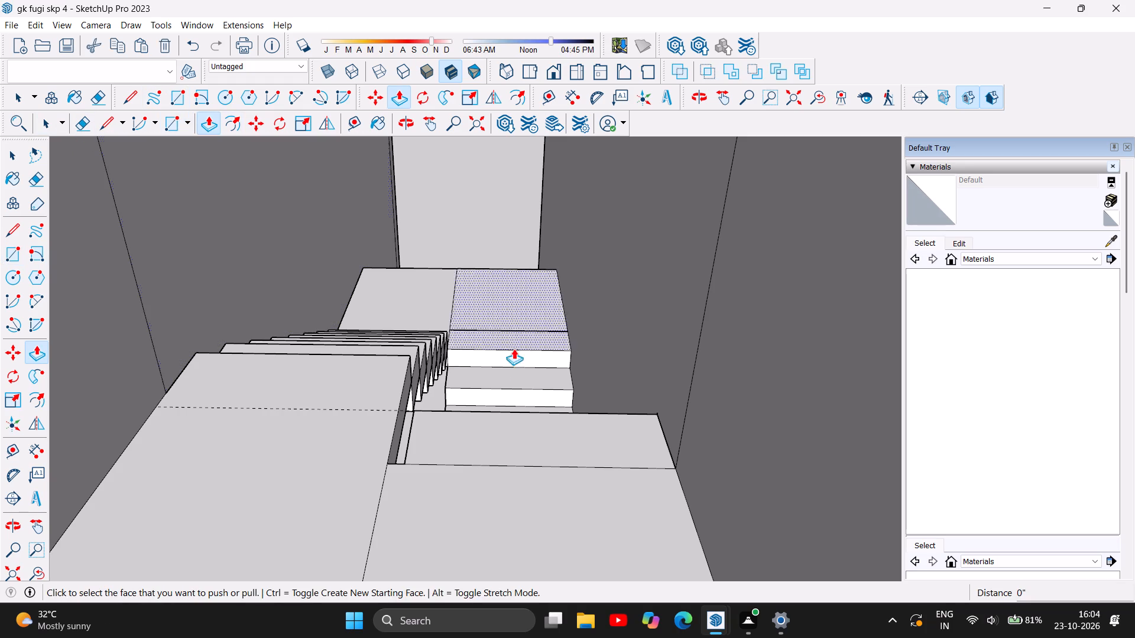
click(516, 436)
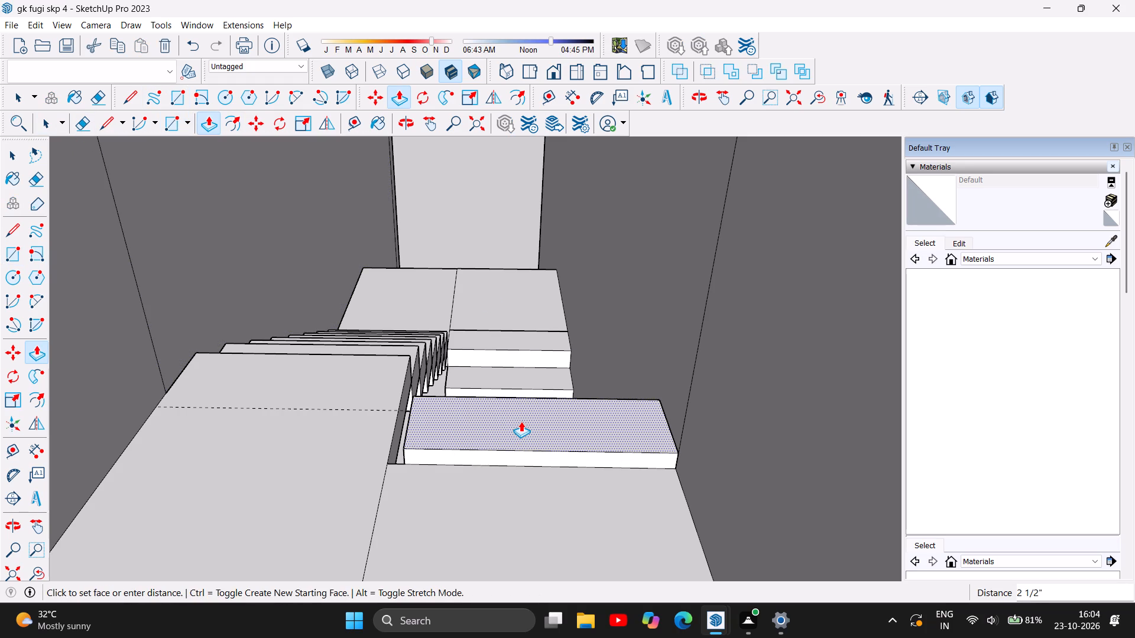
key(6)
key(Return)
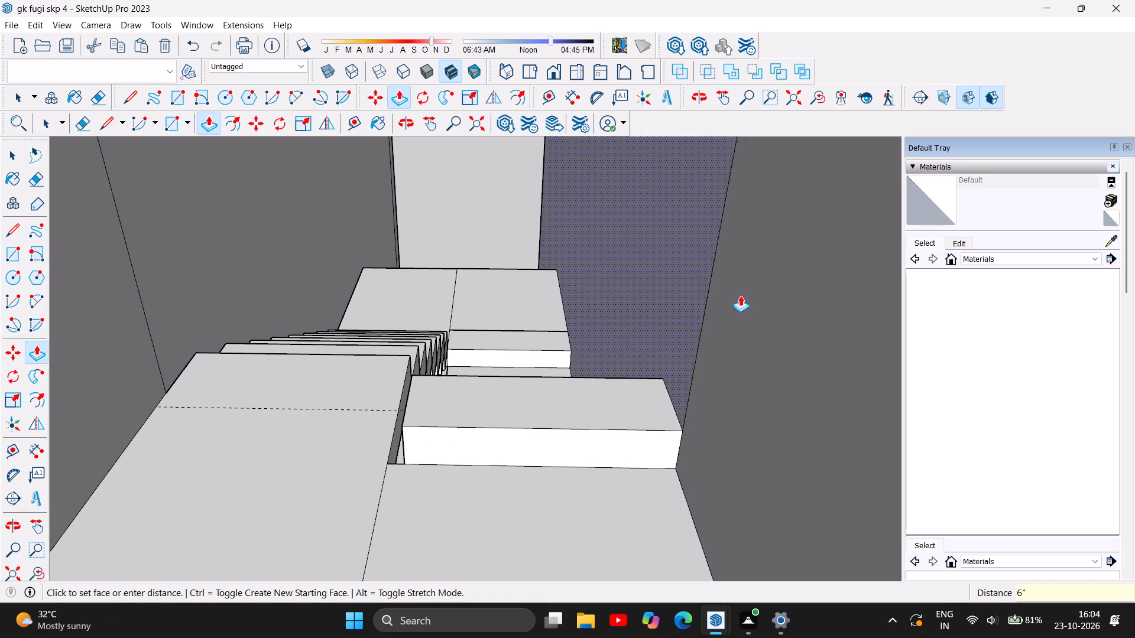
Paste the copied tread outline at the first step's back corner and extrude it up 6" as the second step.
key(ctrl+v)
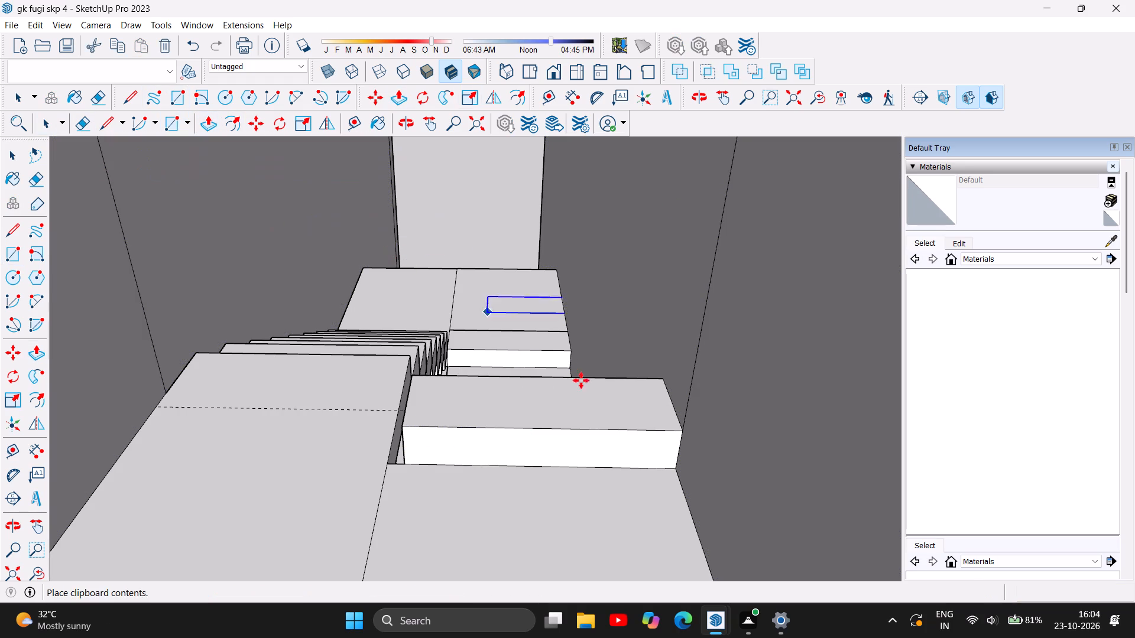
click(417, 375)
click(210, 126)
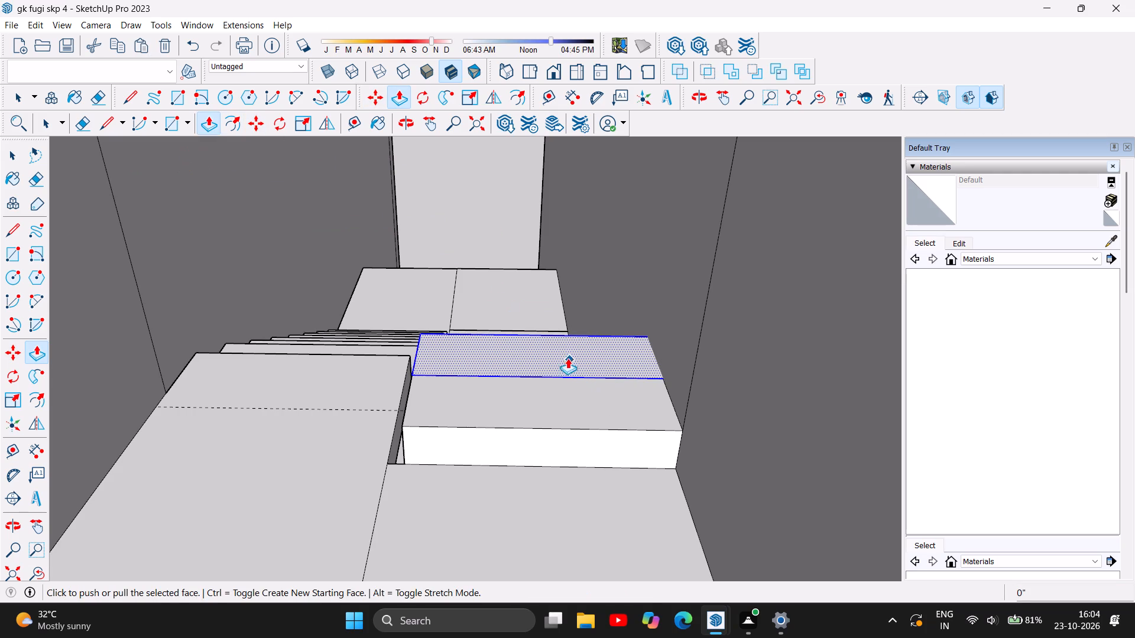
click(565, 356)
key(6)
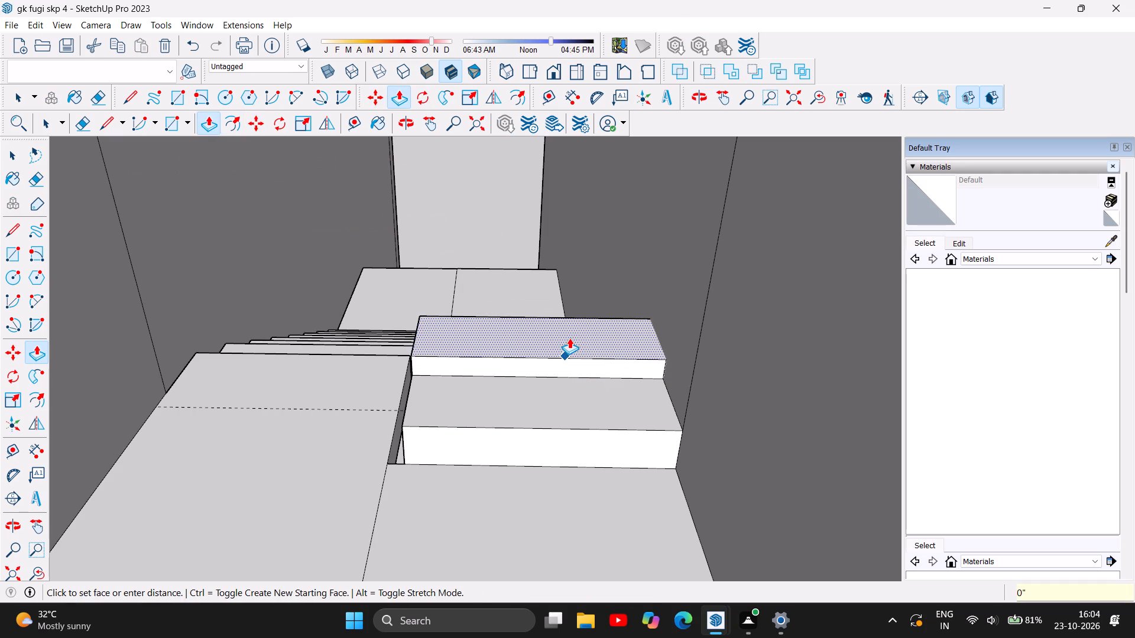
key(Return)
Paste another tread outline at the second step's back corner and pull it up 6" for the third step.
key(ctrl+v)
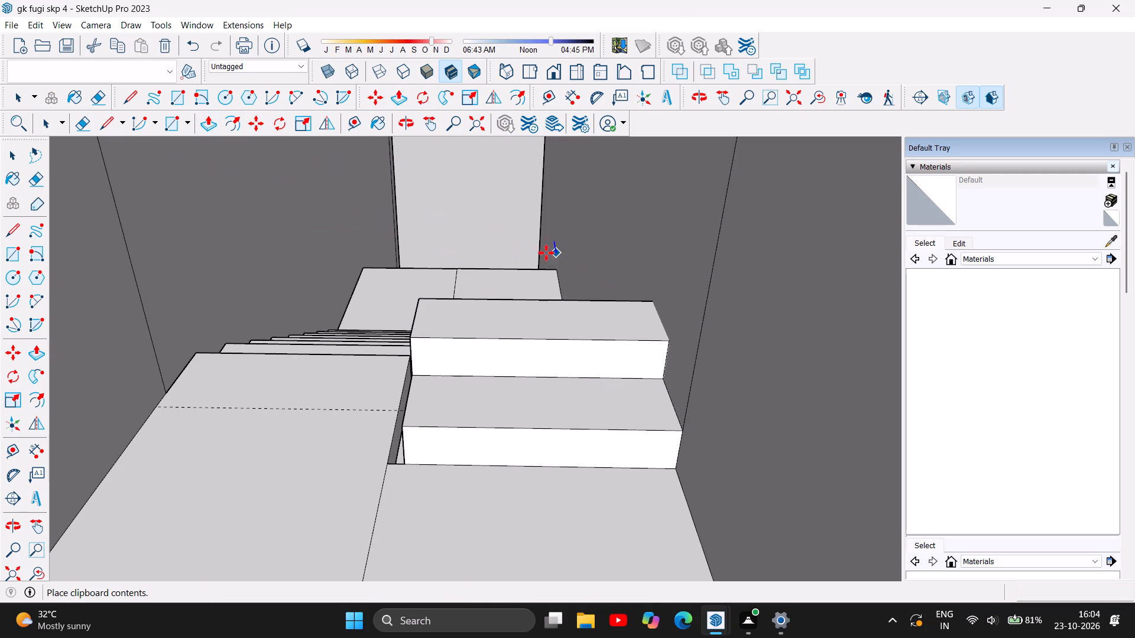
click(417, 298)
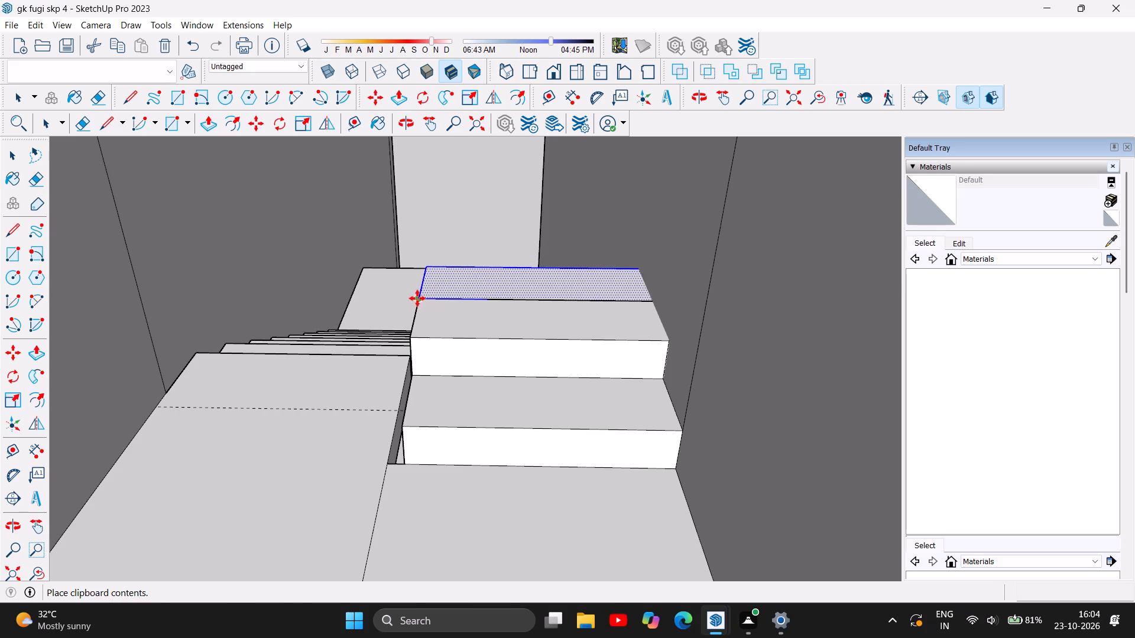
click(202, 122)
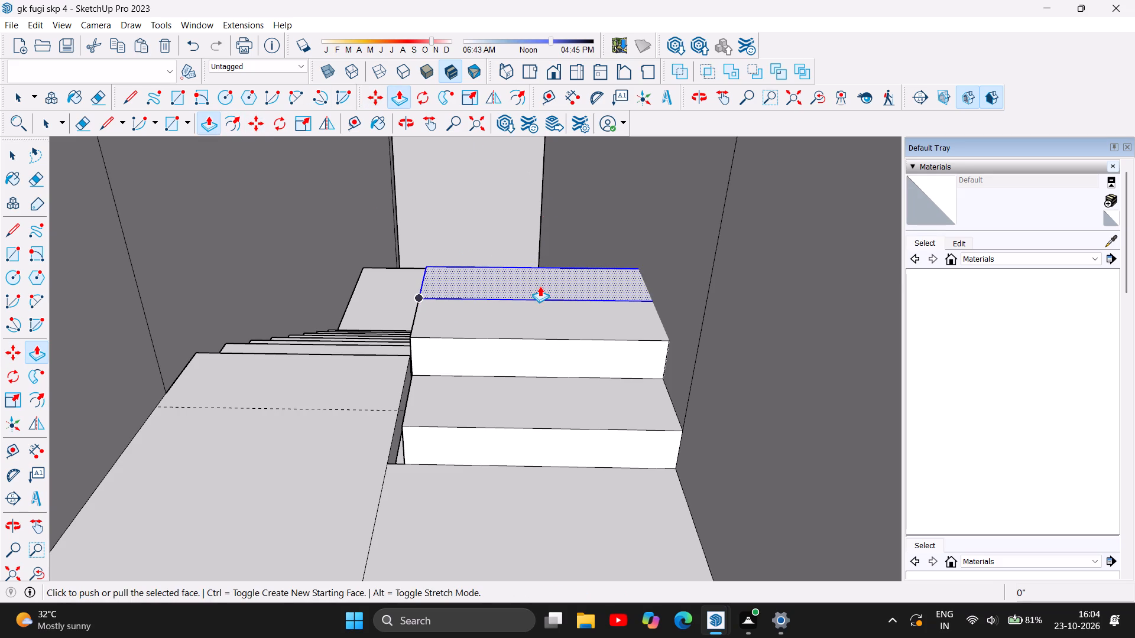
click(546, 275)
key(6)
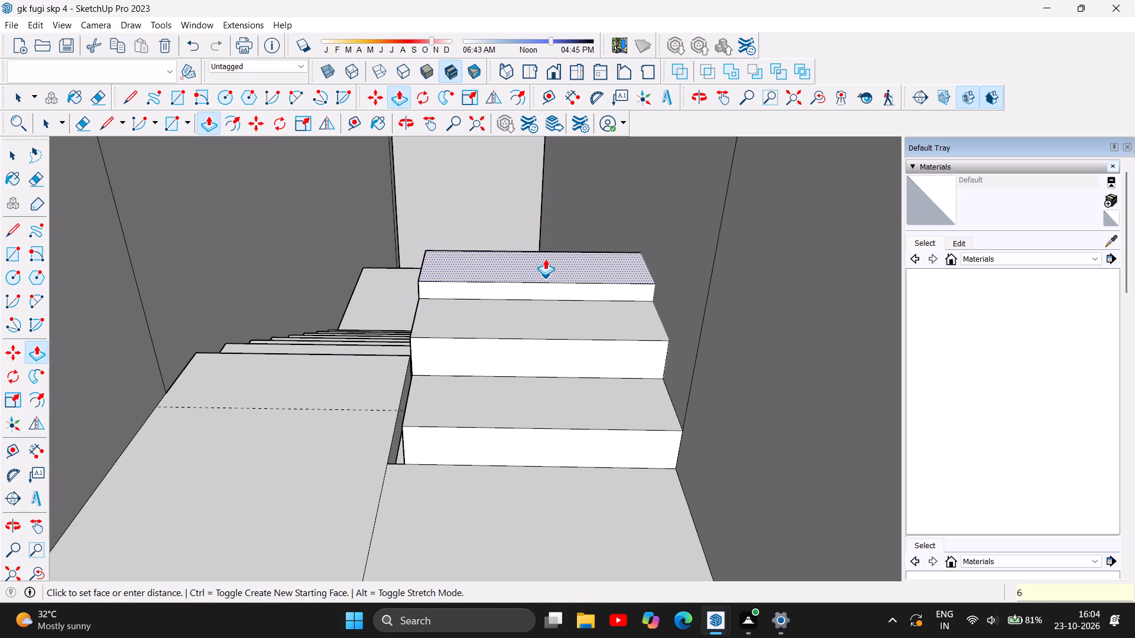
key(Return)
Add the fourth step by pasting the tread outline behind the third step and extruding it 6" upward.
key(ctrl+v)
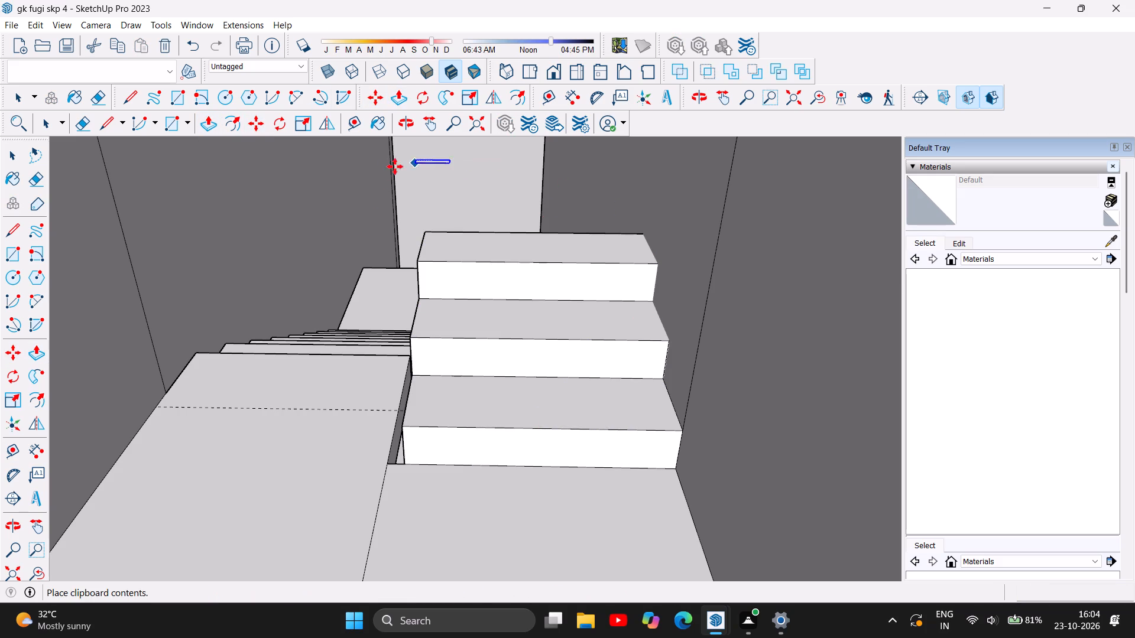
click(427, 230)
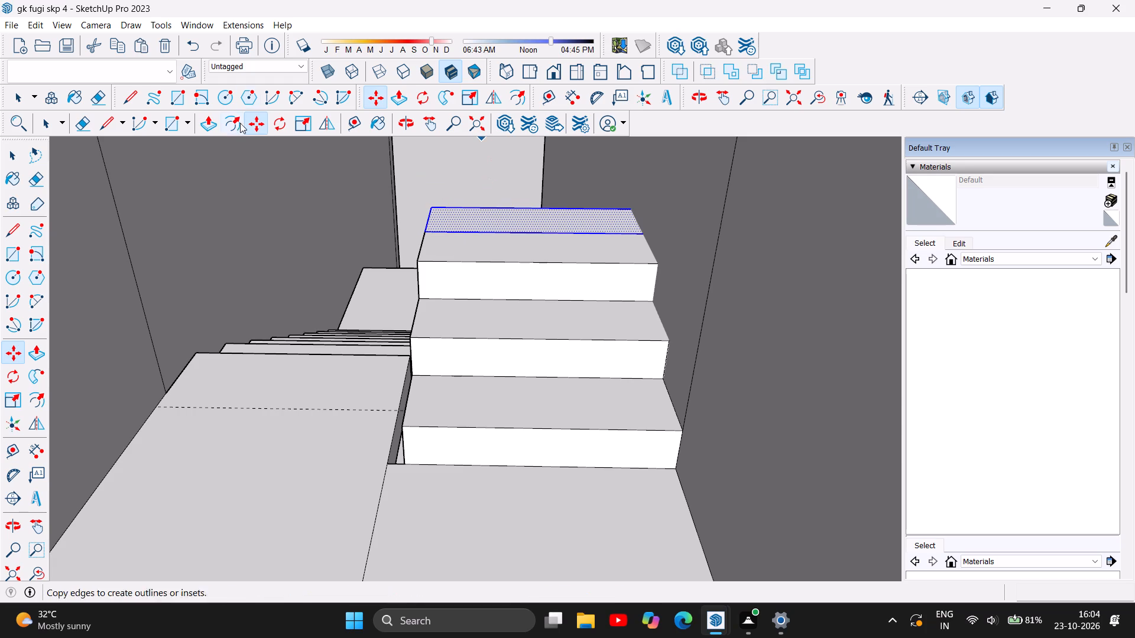
click(213, 131)
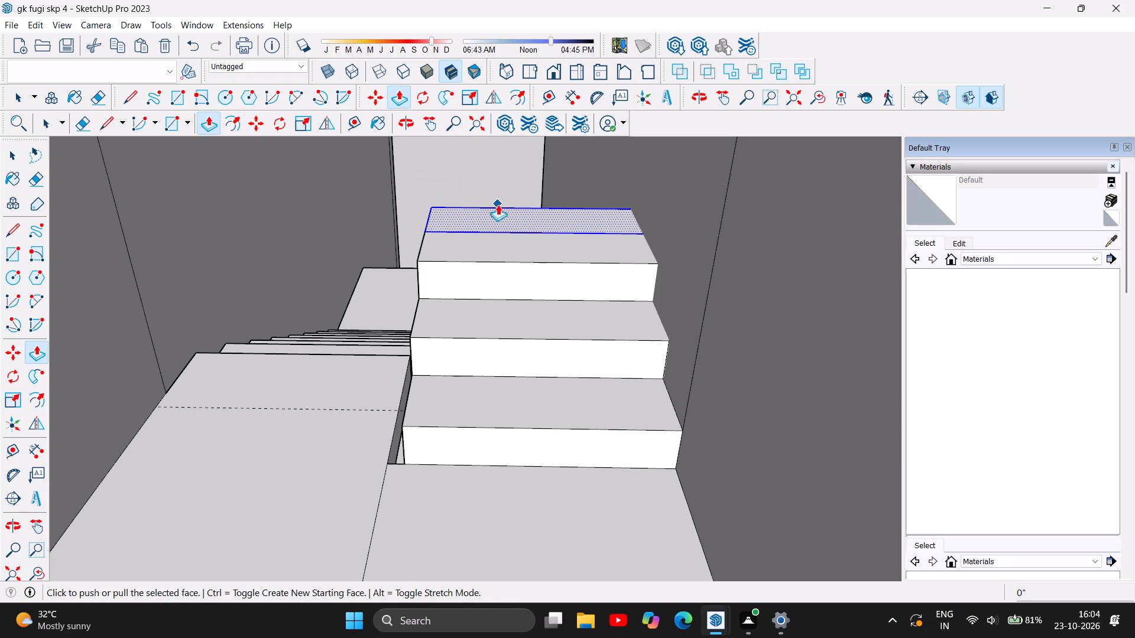
click(499, 207)
key(6)
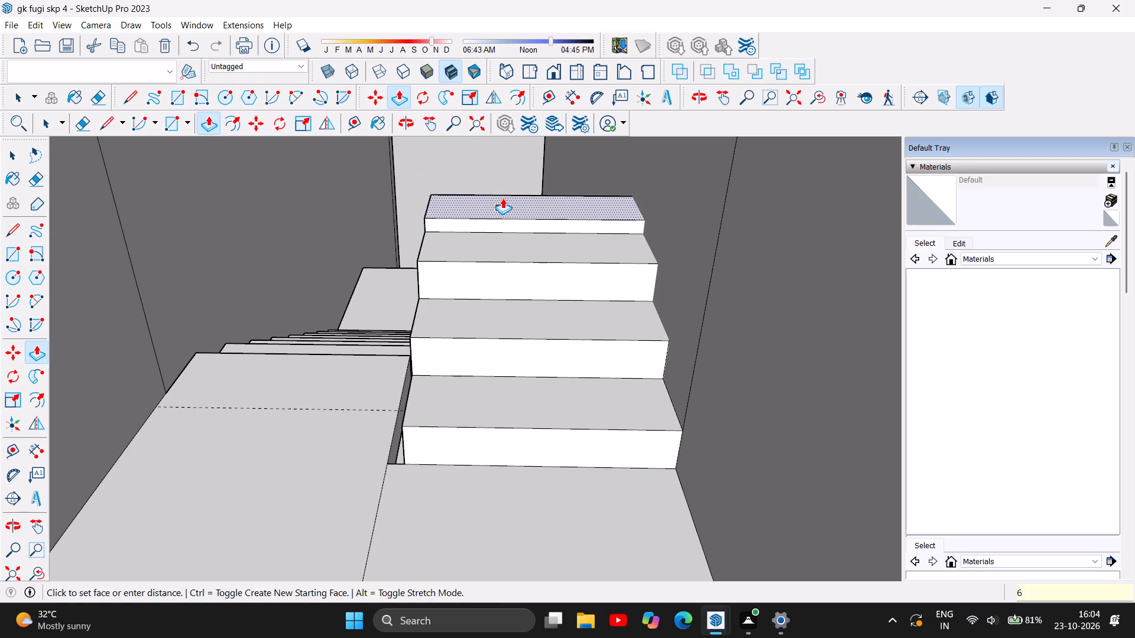
key(Return)
Paste the tread outline at the fourth step's back corner and extrude it up 6" as the fifth step.
scroll(554, 396, down, 5)
scroll(566, 175, up, 3)
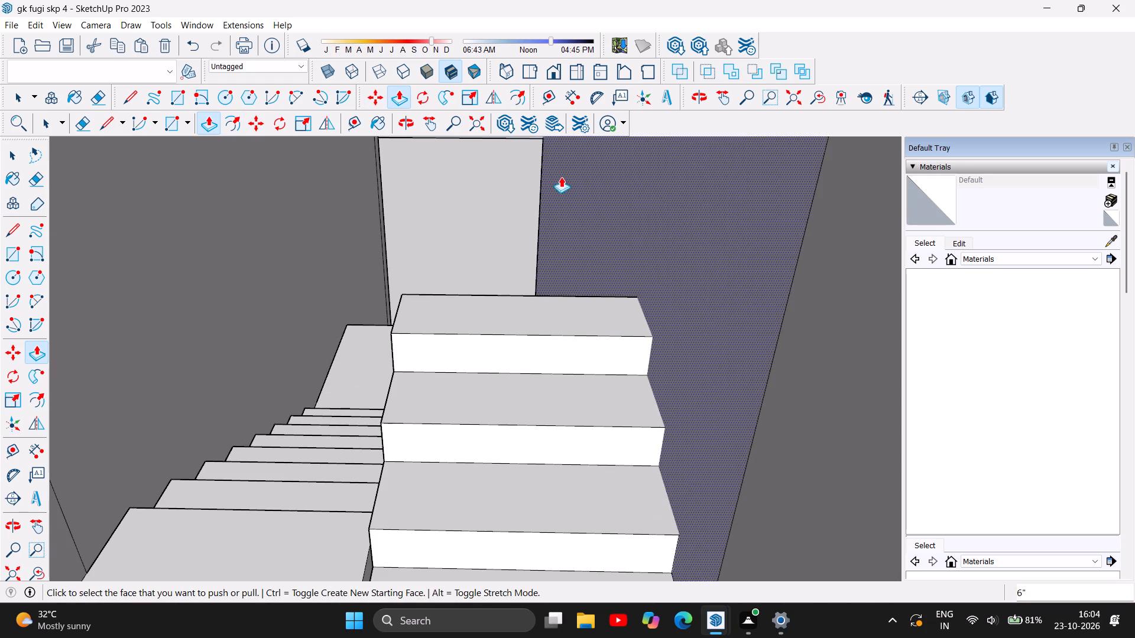
key(ctrl+v)
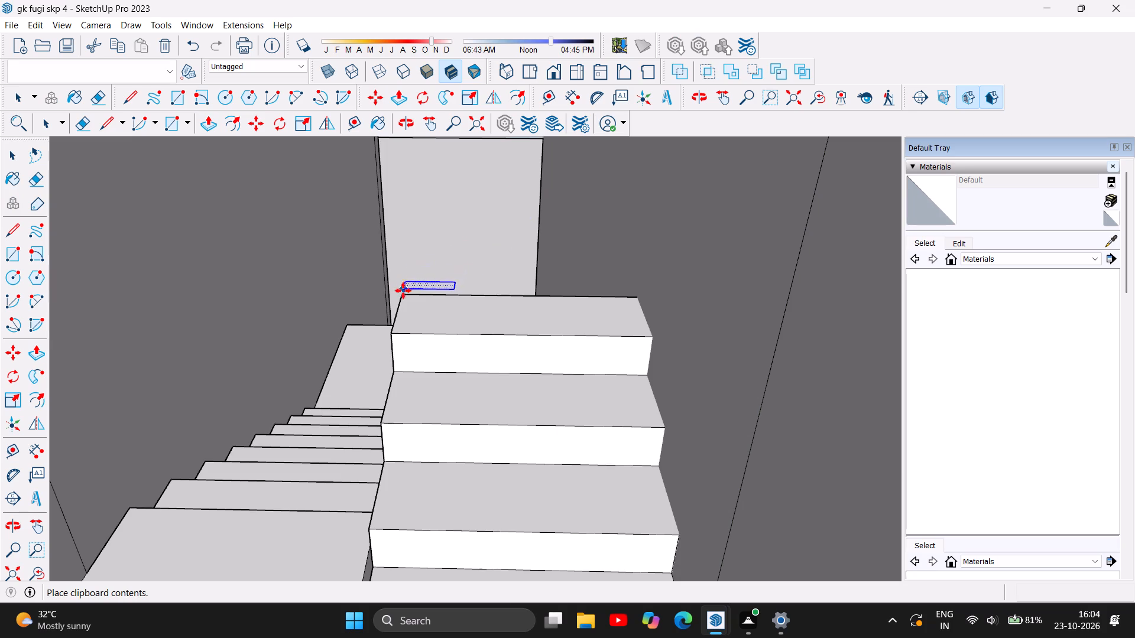
click(403, 292)
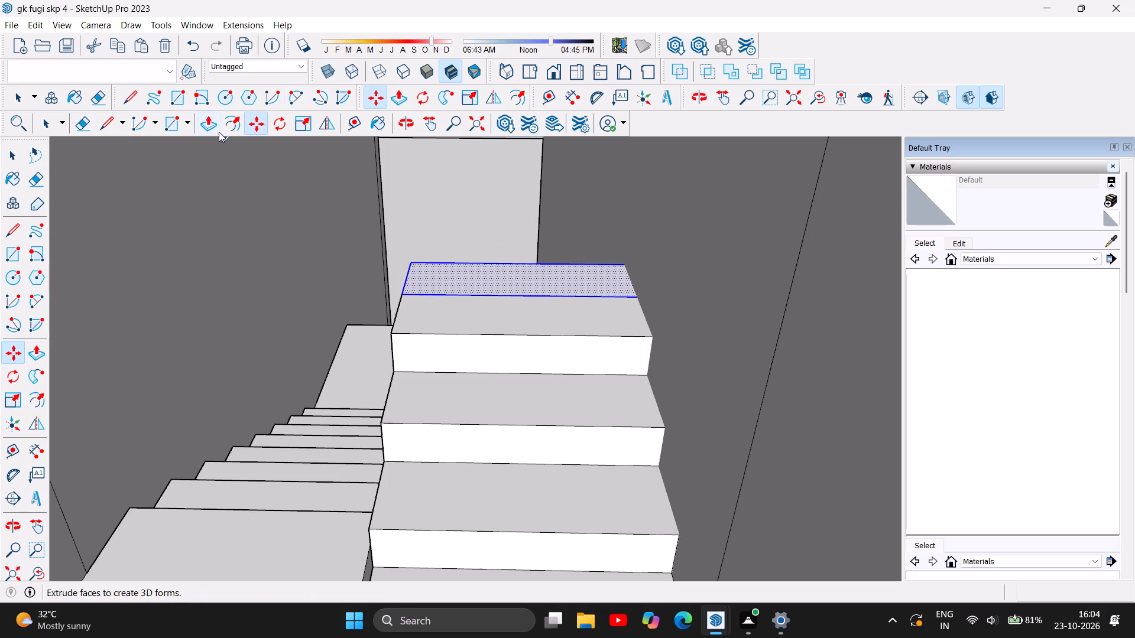
click(215, 128)
click(575, 276)
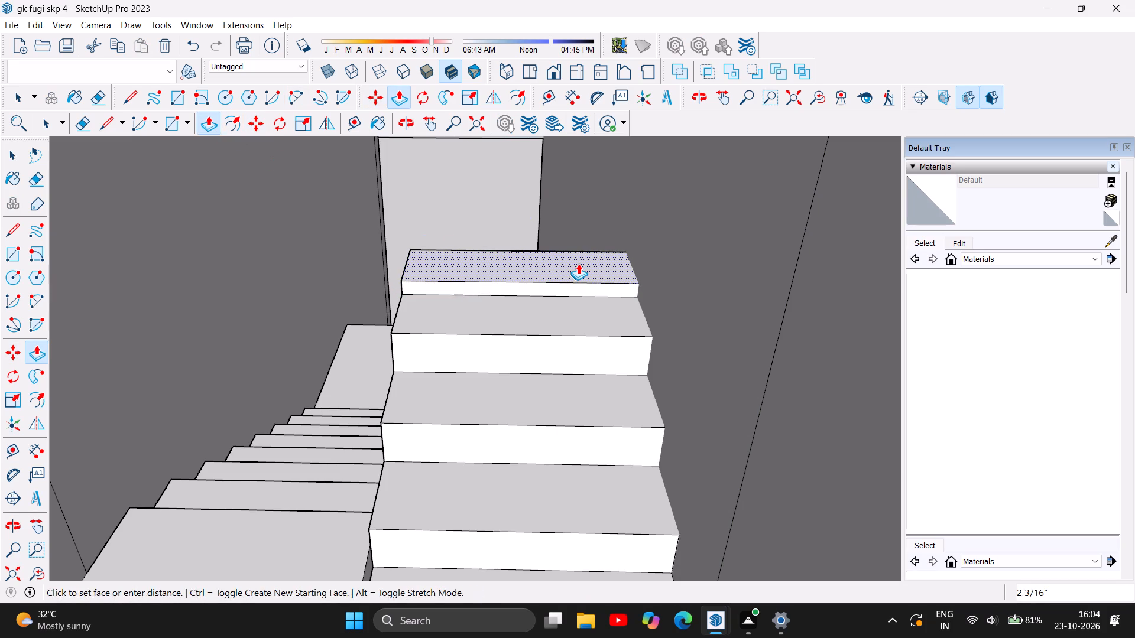
key(6)
key(Return)
Paste the tread outline behind the fifth step and pull it up 6" to make the sixth step.
scroll(562, 294, down, 4)
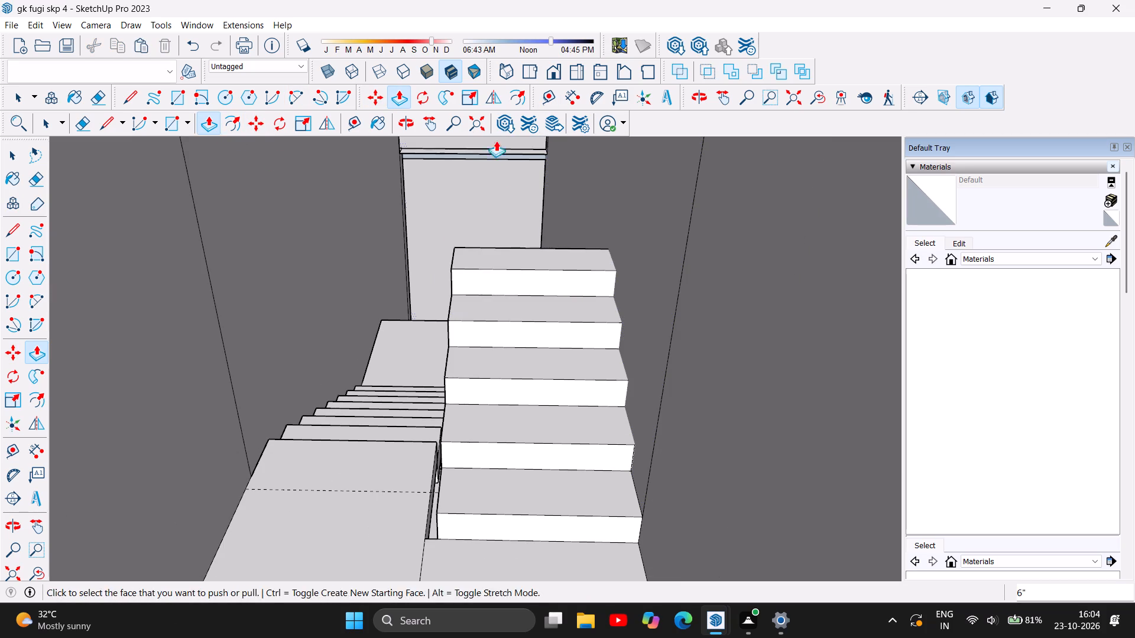
key(ctrl+v)
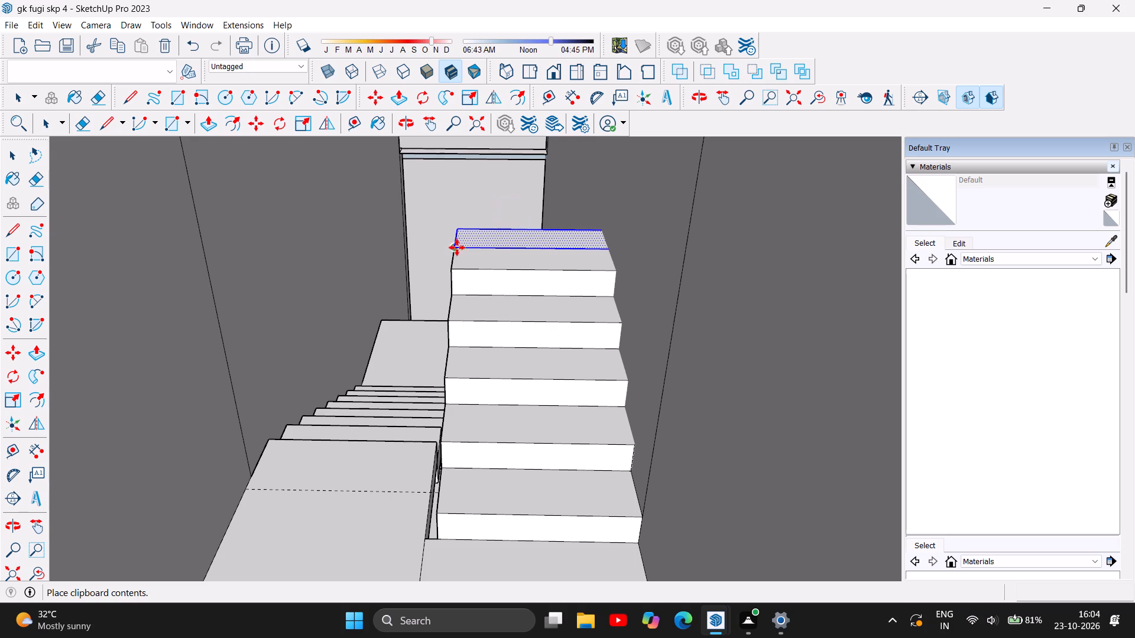
click(455, 247)
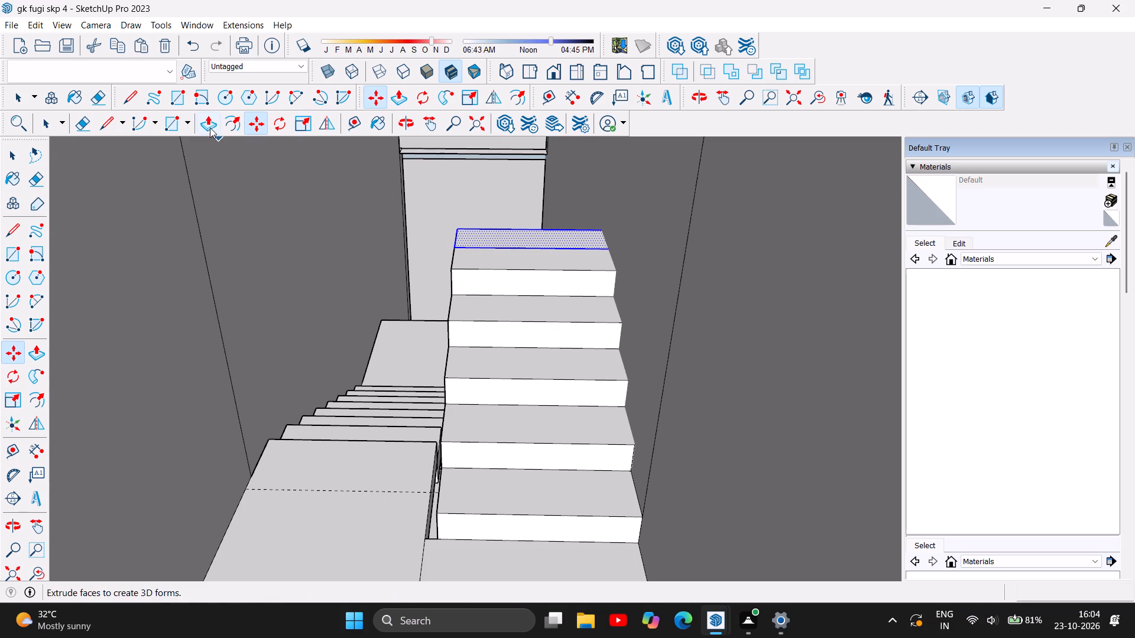
click(210, 127)
click(565, 232)
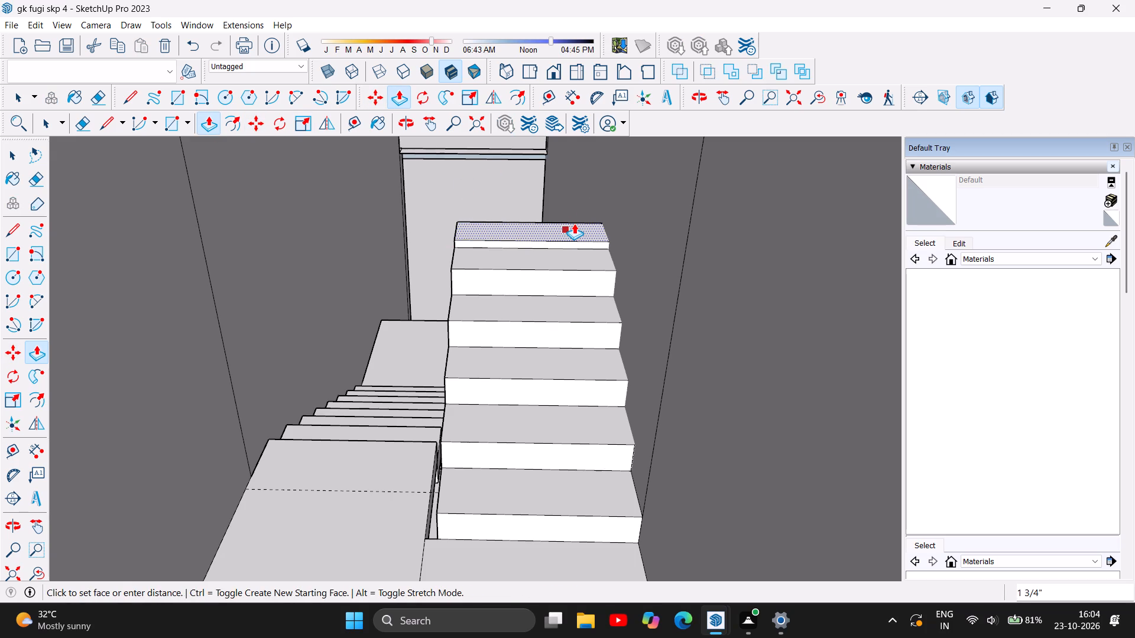
key(6)
key(Return)
Add the seventh step by pasting the tread outline at the sixth step's back corner and extruding it 6" upward.
scroll(390, 283, down, 2)
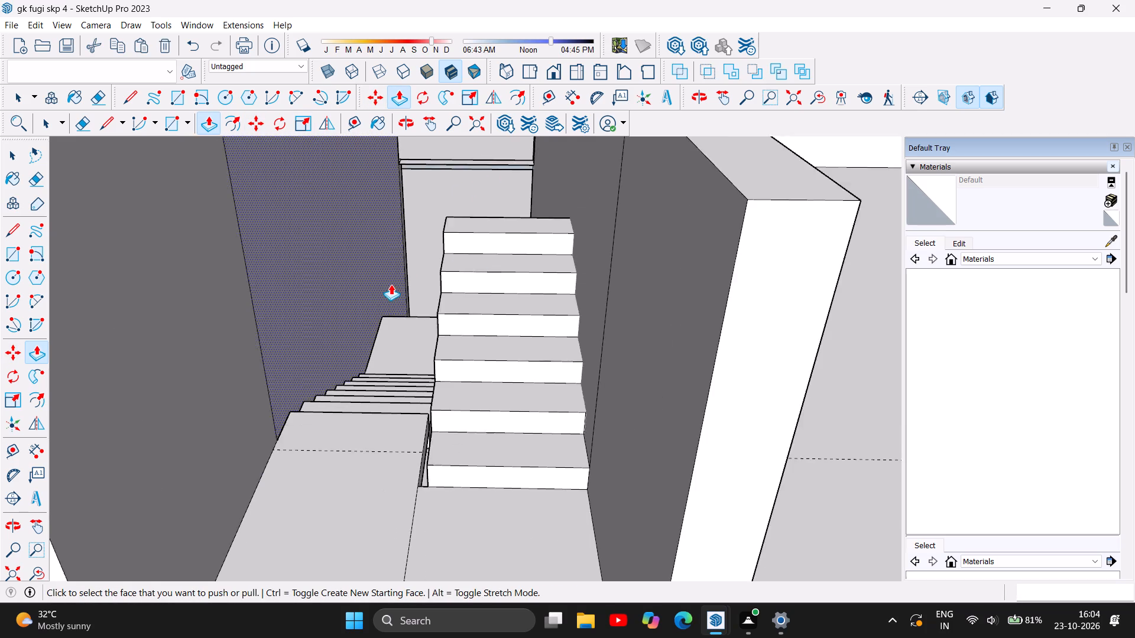
scroll(599, 282, down, 4)
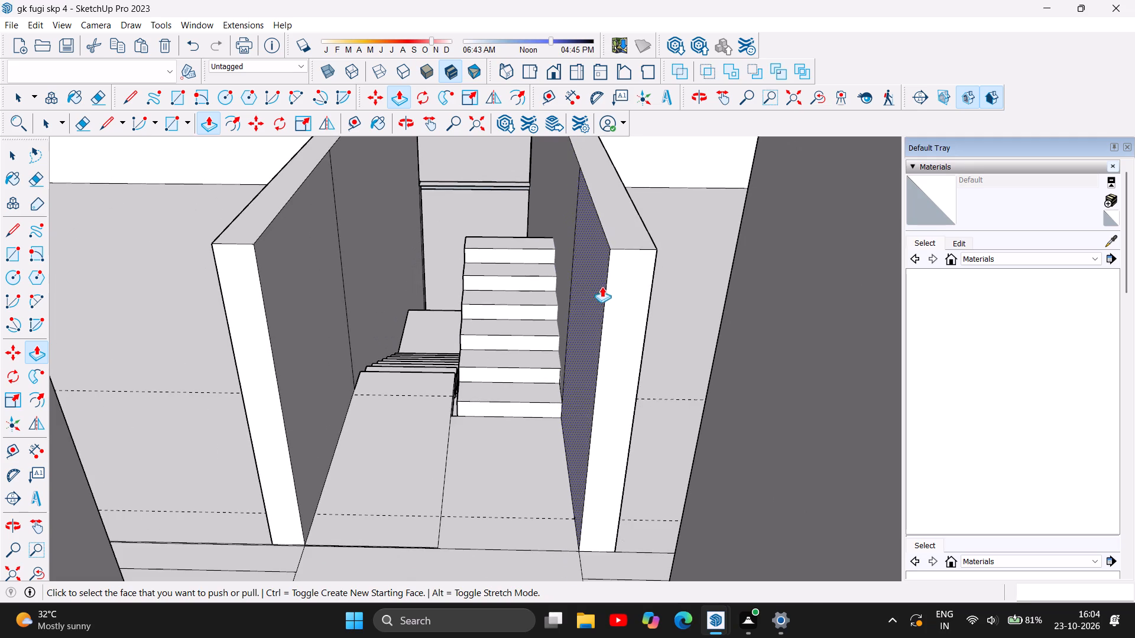
scroll(458, 187, up, 3)
scroll(441, 201, down, 1)
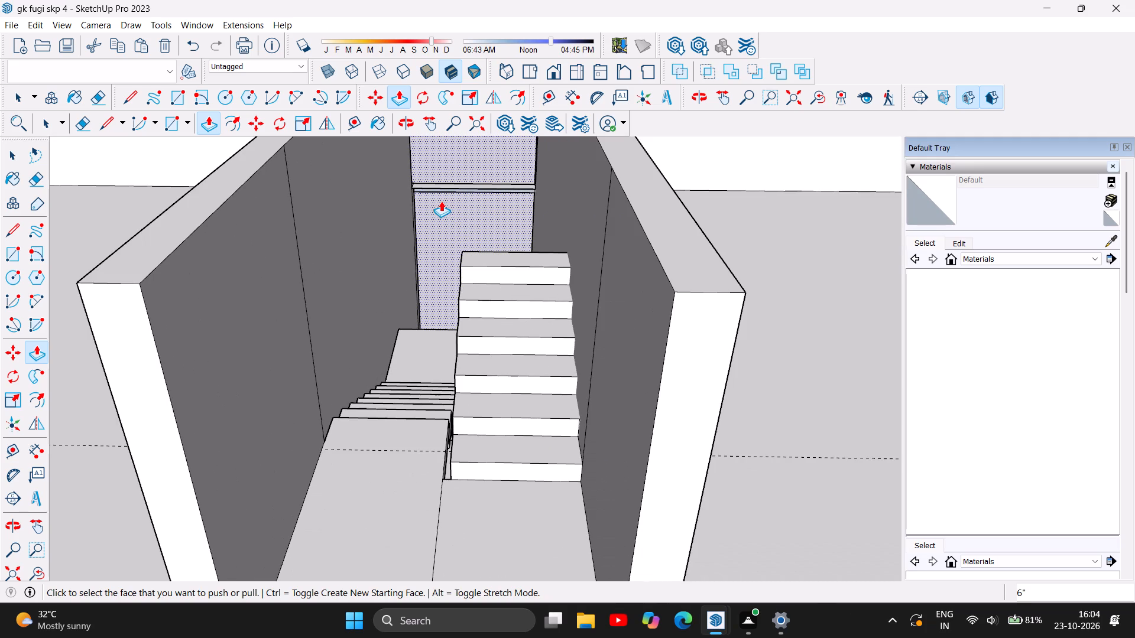
key(ctrl+v)
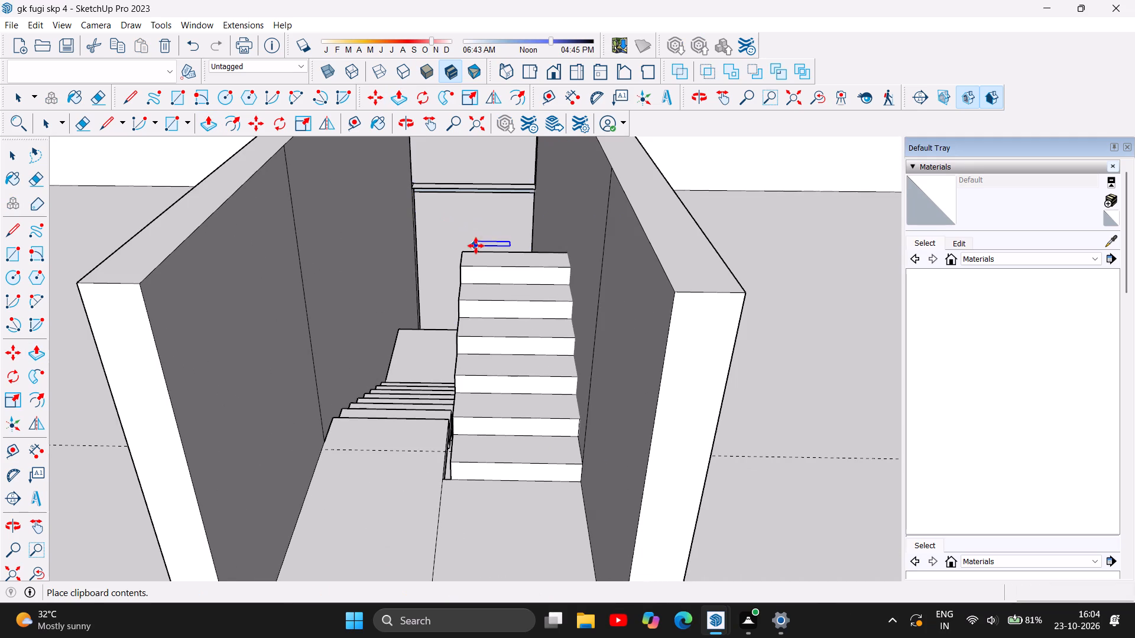
click(460, 253)
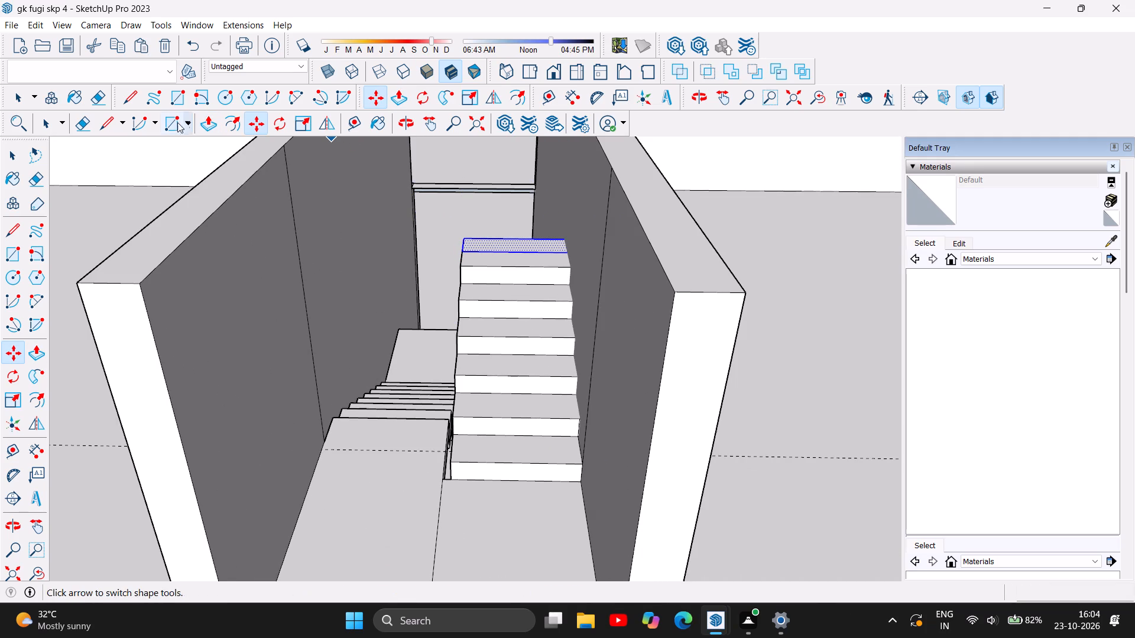
click(205, 130)
click(520, 237)
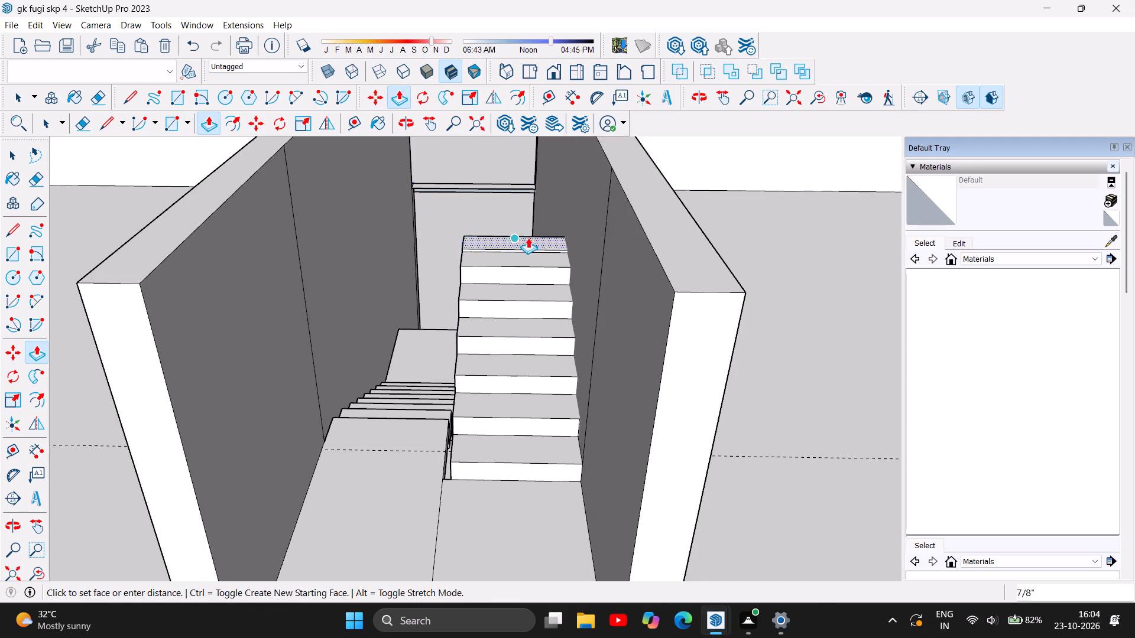
key(6)
key(Return)
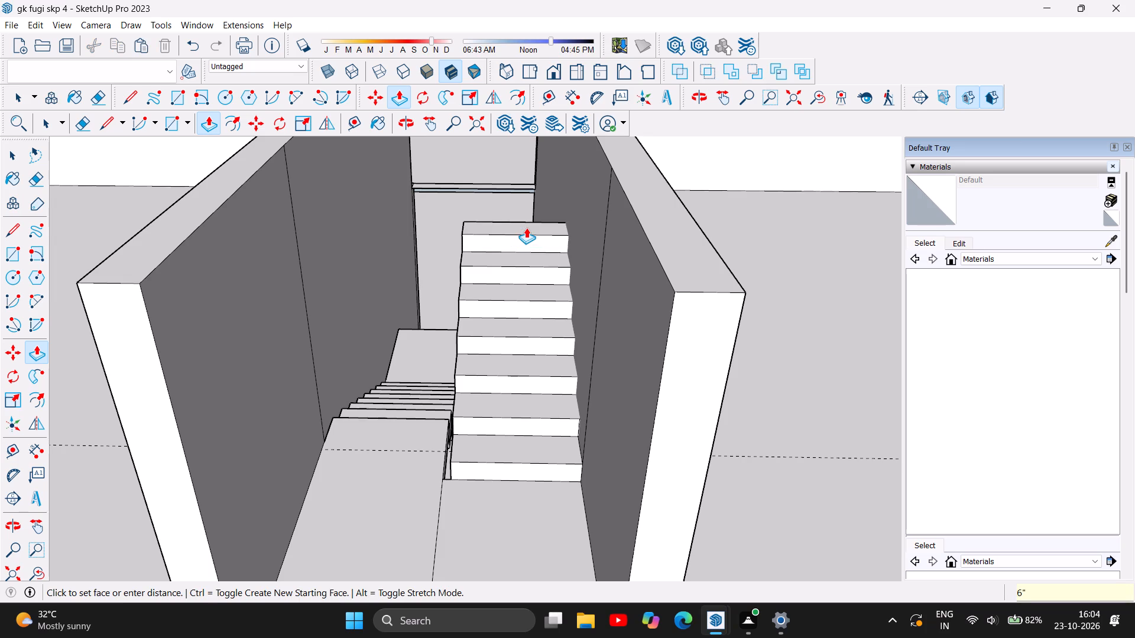
Paste the tread outline at the seventh step's back corner and extrude it up 6" as the eighth step.
scroll(508, 467, down, 5)
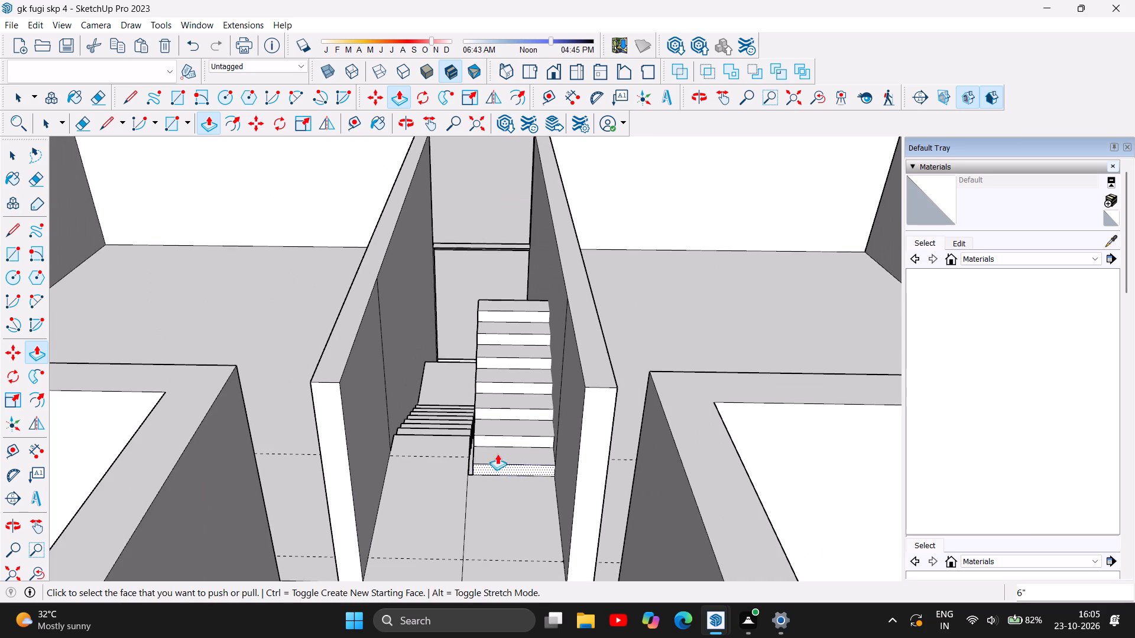
scroll(492, 420, up, 6)
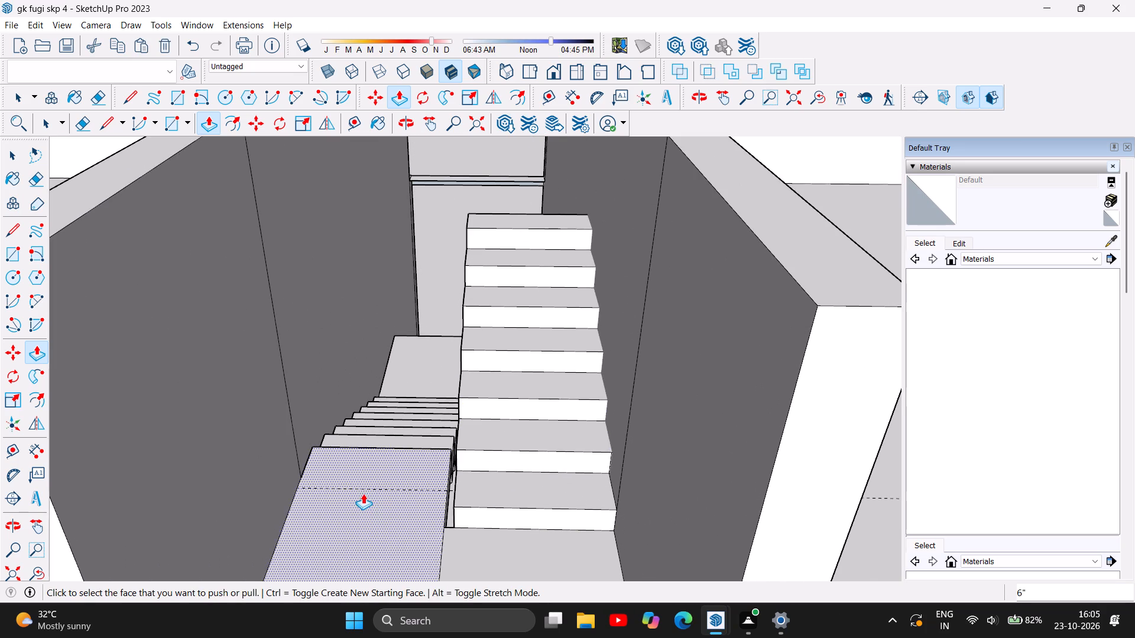
key(ctrl+v)
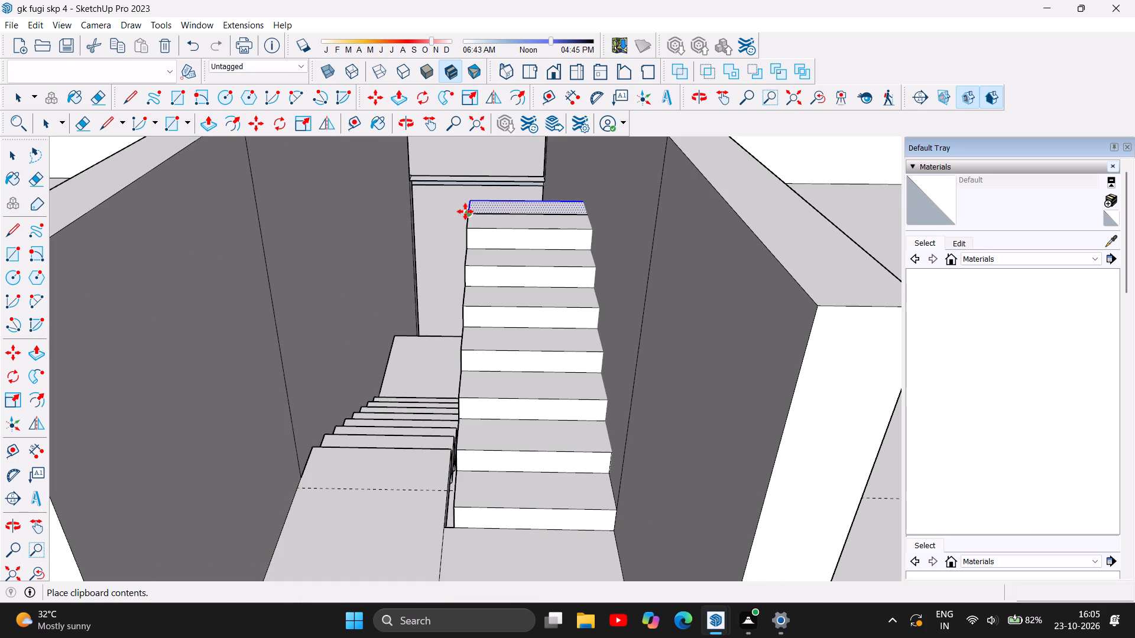
click(465, 211)
click(207, 124)
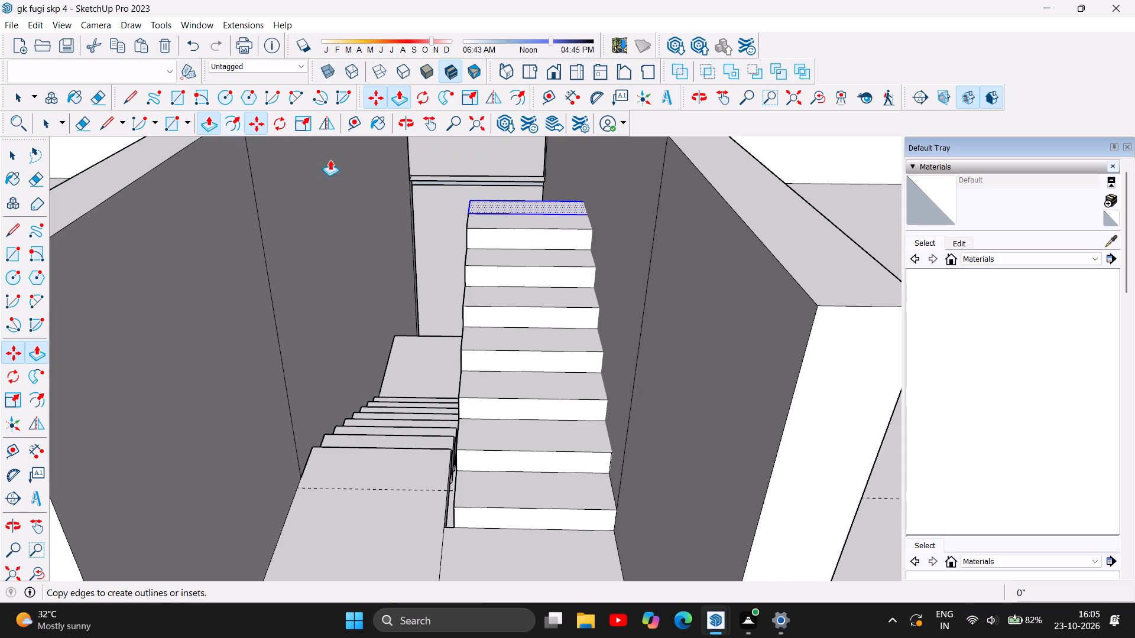
click(538, 197)
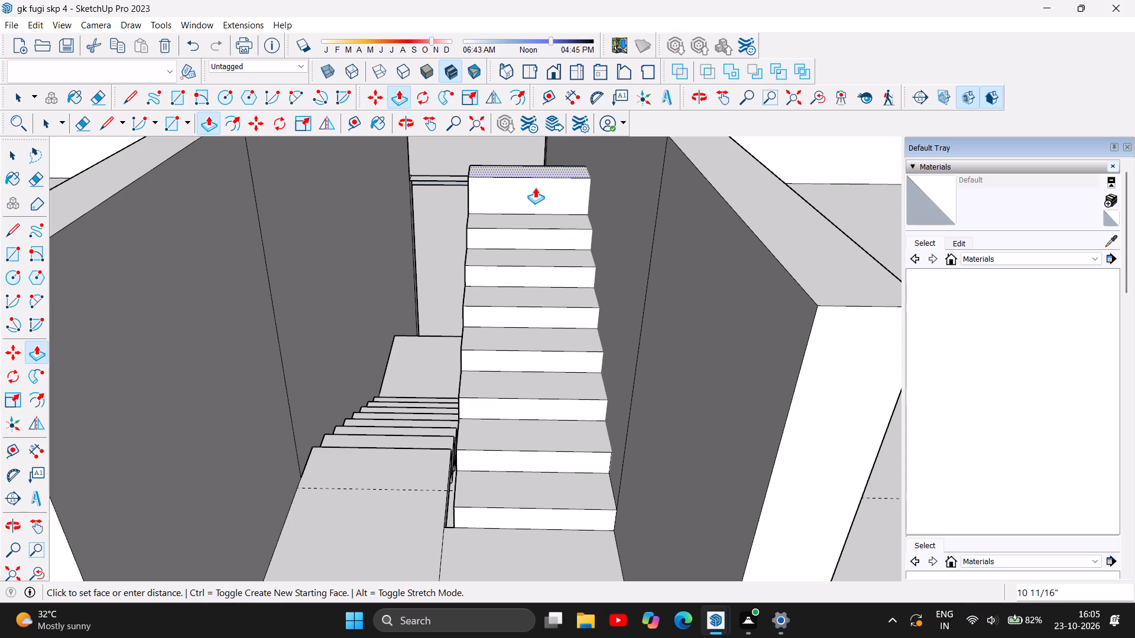
key(6)
key(Return)
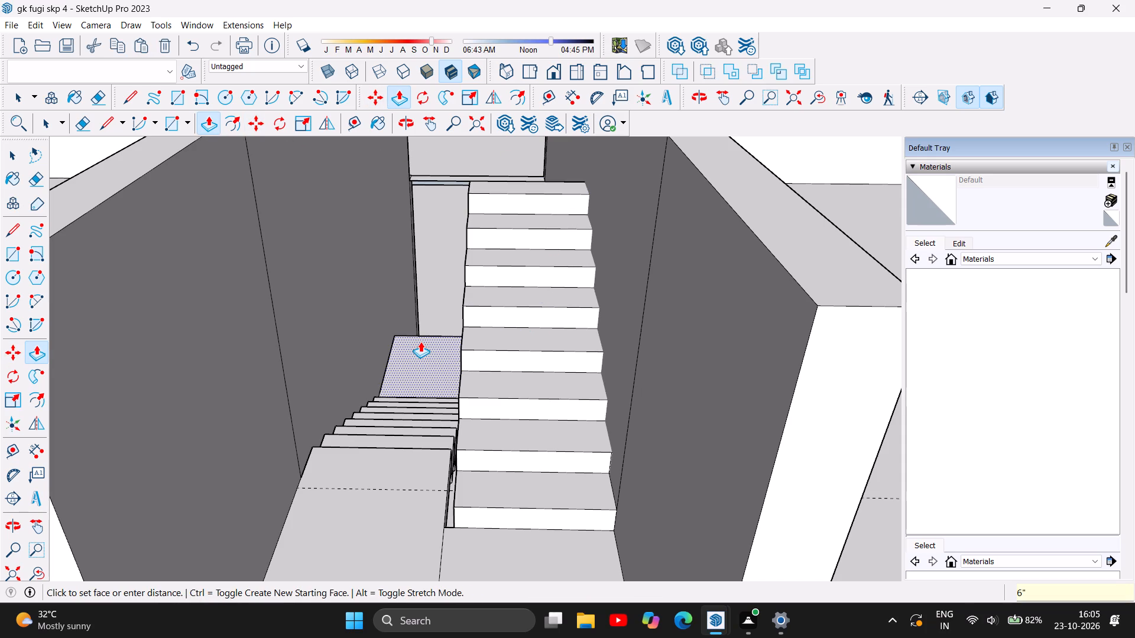
Paste the tread outline at the eighth step's back corner and extrude it up 6" as the ninth step.
key(ctrl+v)
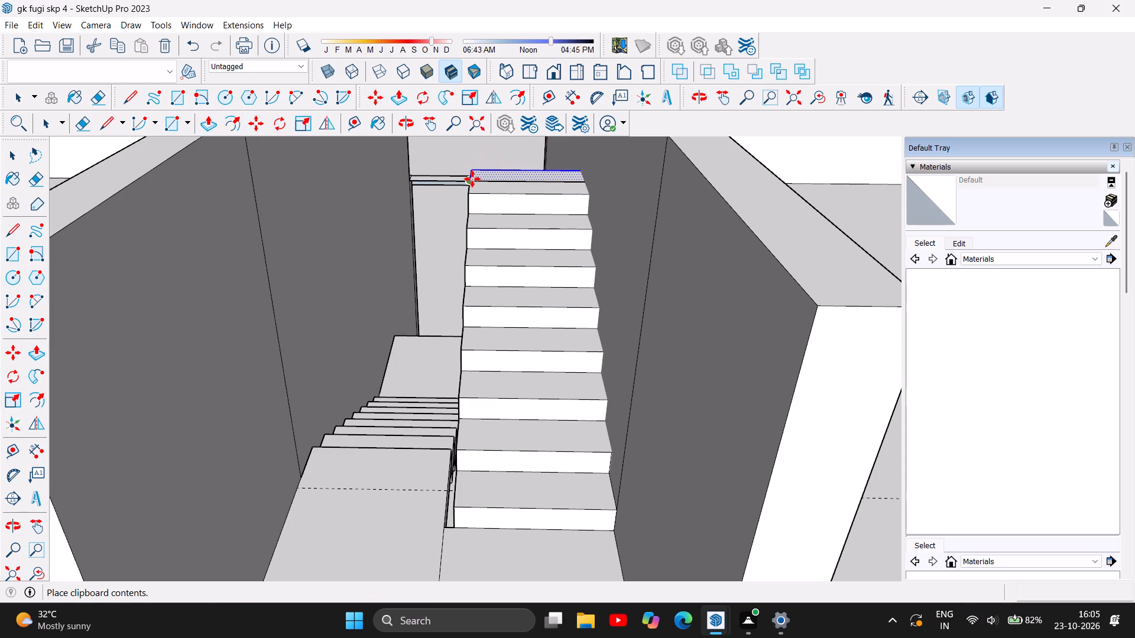
click(472, 179)
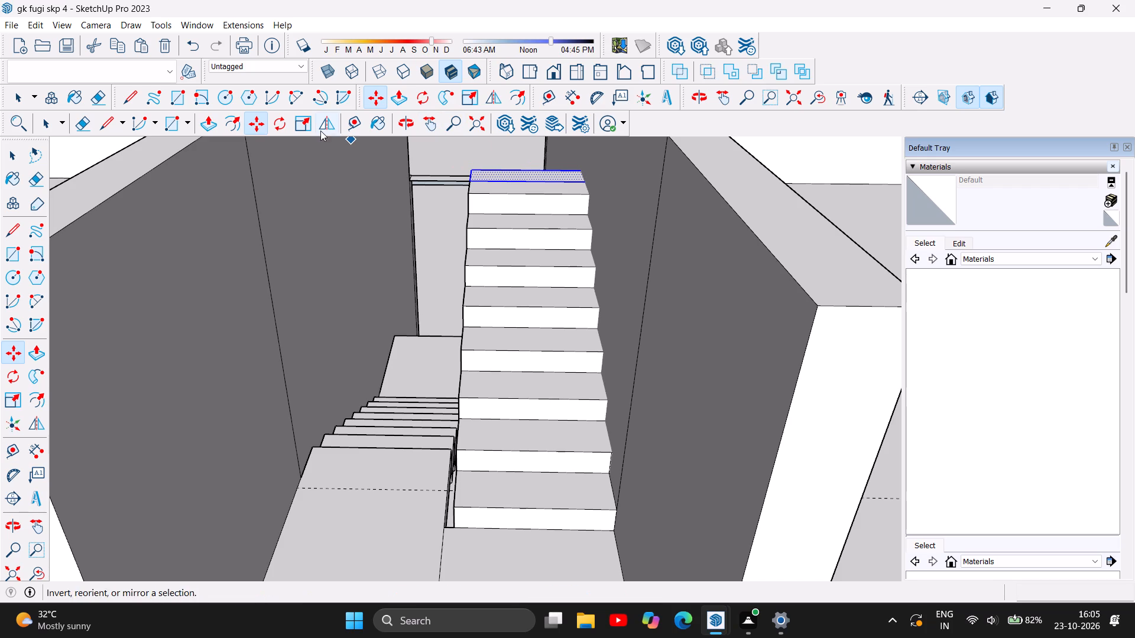
click(202, 123)
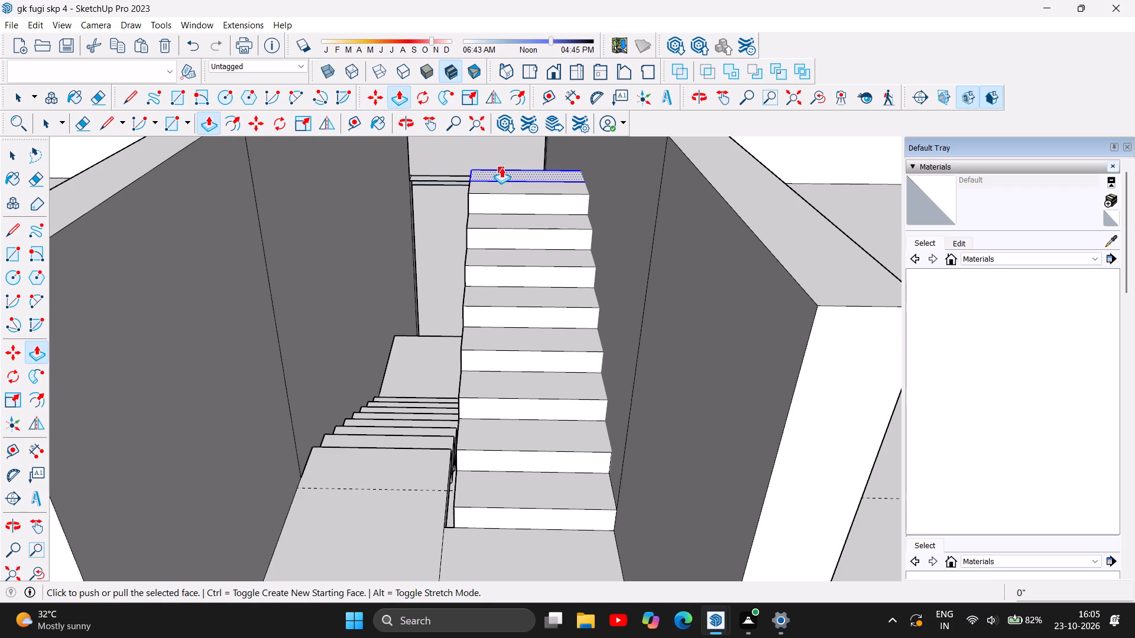
click(501, 167)
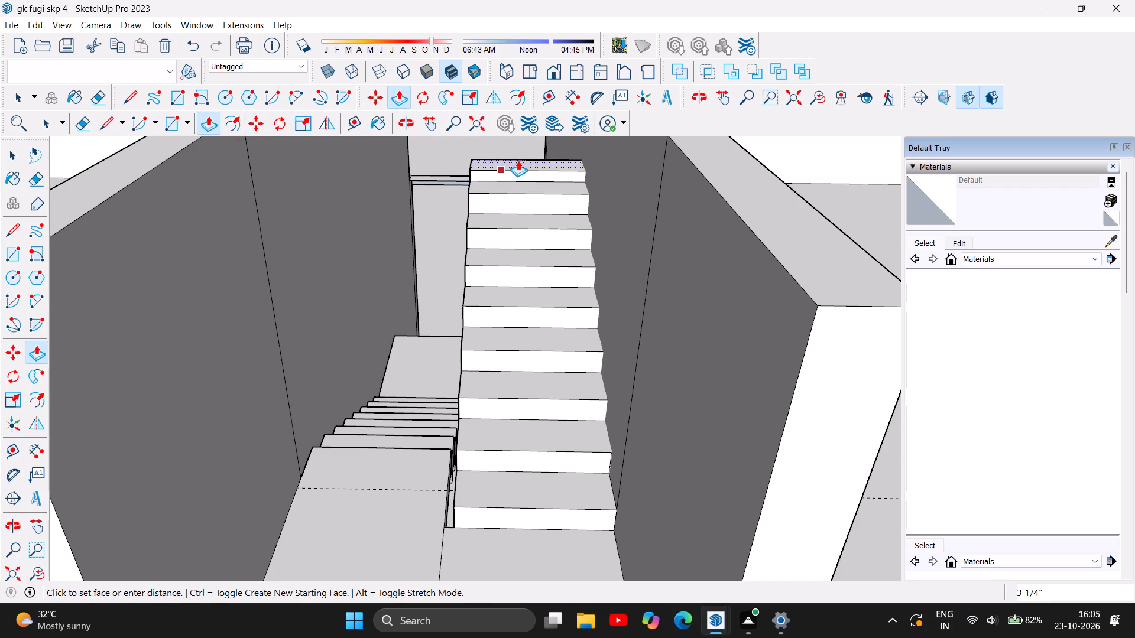
key(6)
key(Return)
Add the tenth step by pasting the tread outline at the ninth step's back corner and extruding it 6" upward.
scroll(541, 348, down, 5)
scroll(556, 169, up, 4)
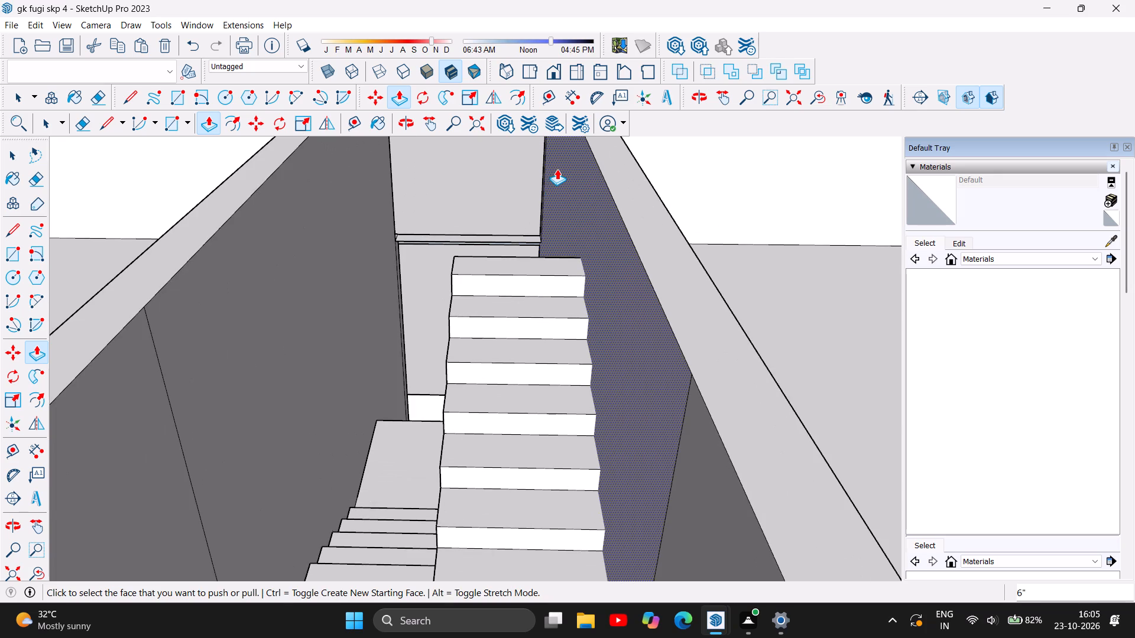
key(ctrl+v)
click(456, 257)
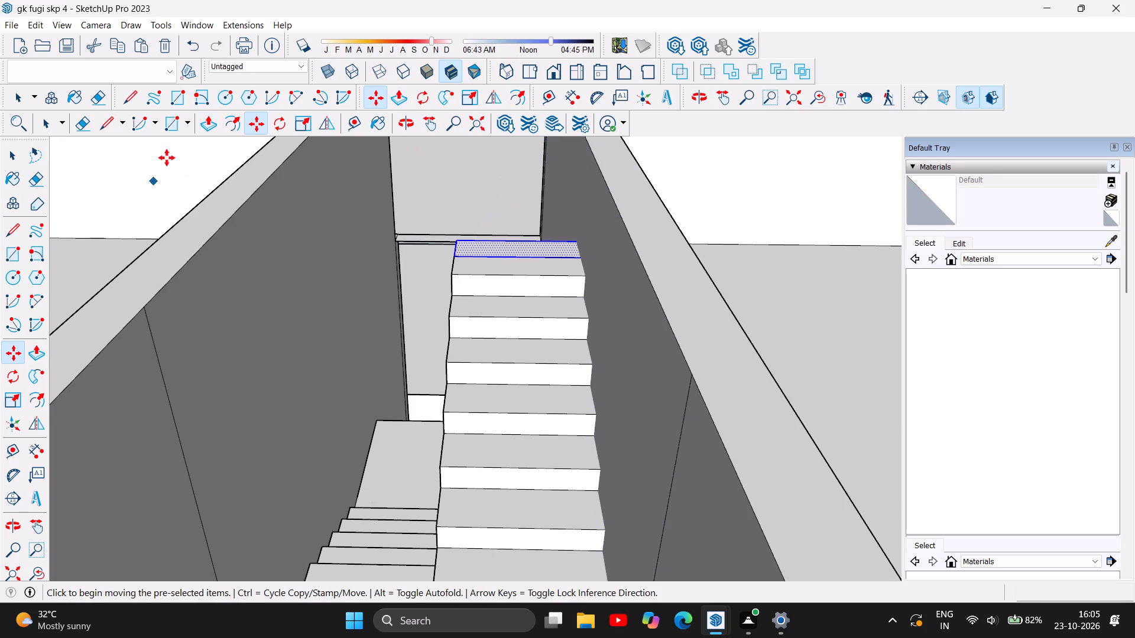
click(213, 129)
click(525, 241)
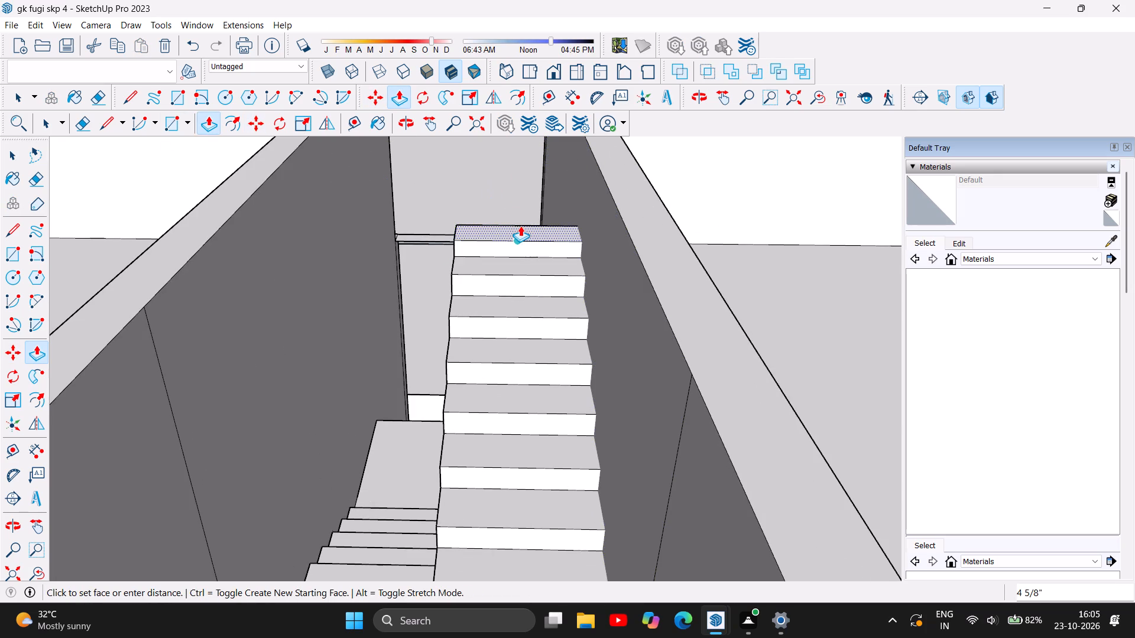
key(6)
key(Return)
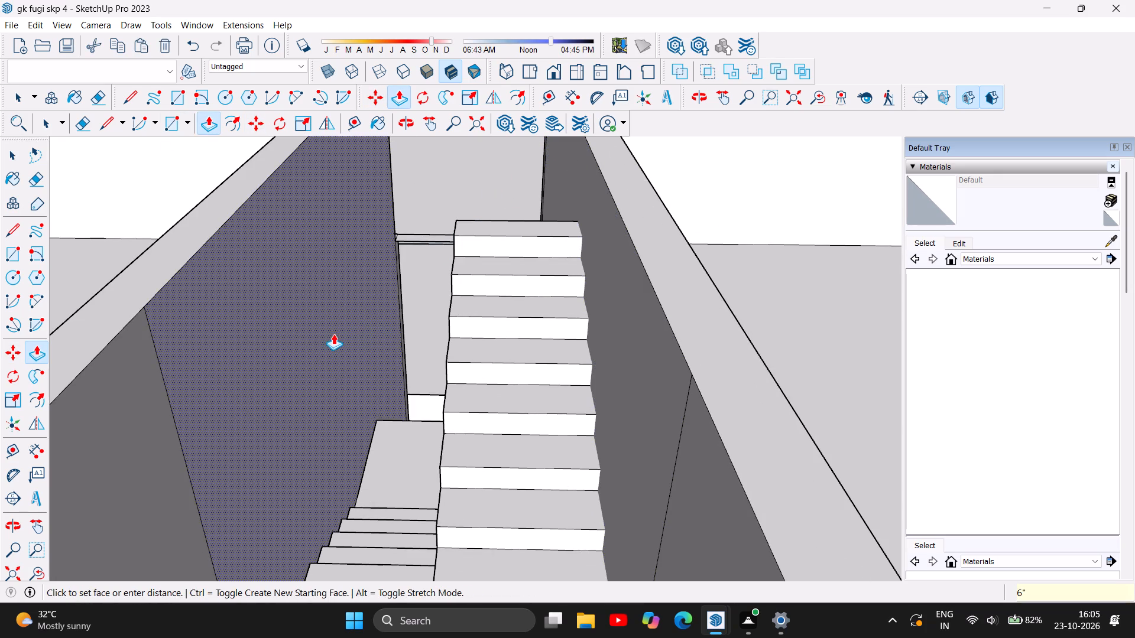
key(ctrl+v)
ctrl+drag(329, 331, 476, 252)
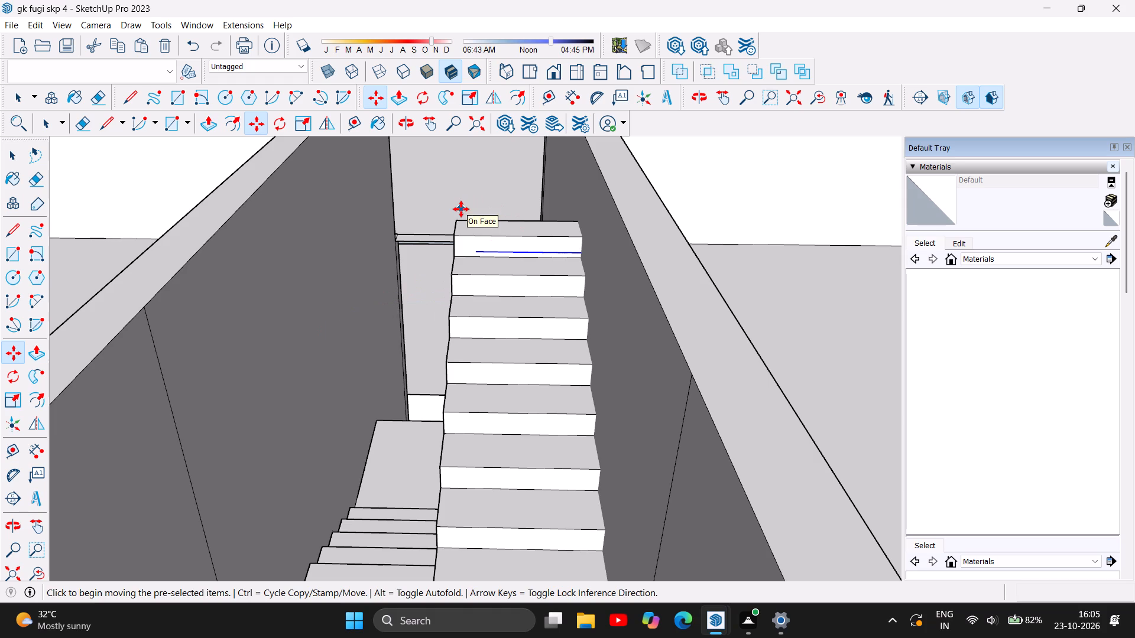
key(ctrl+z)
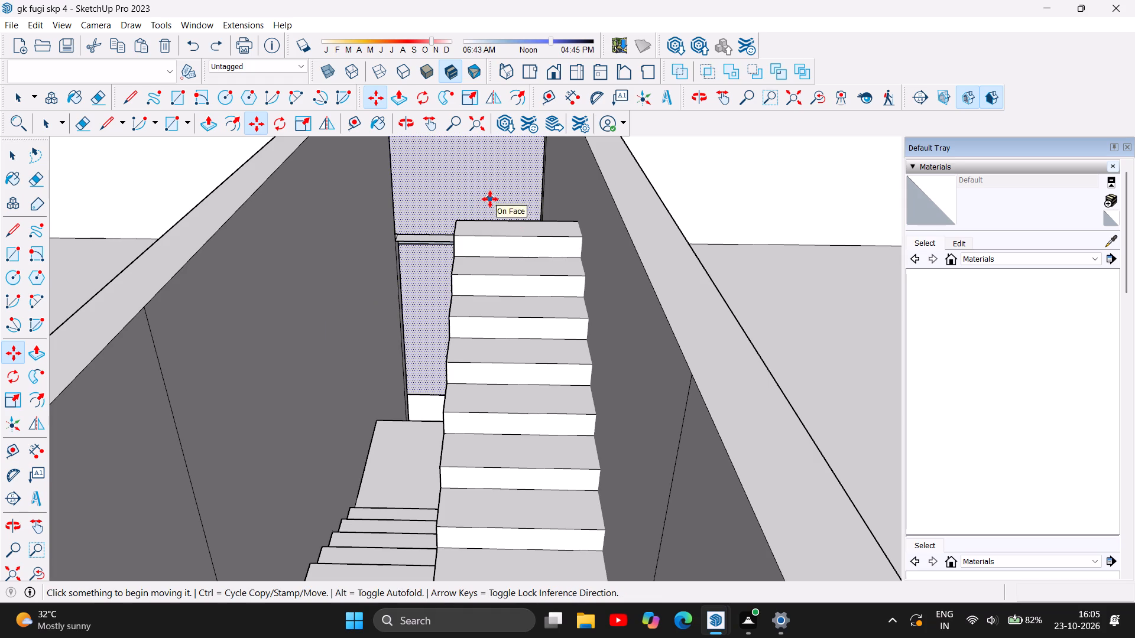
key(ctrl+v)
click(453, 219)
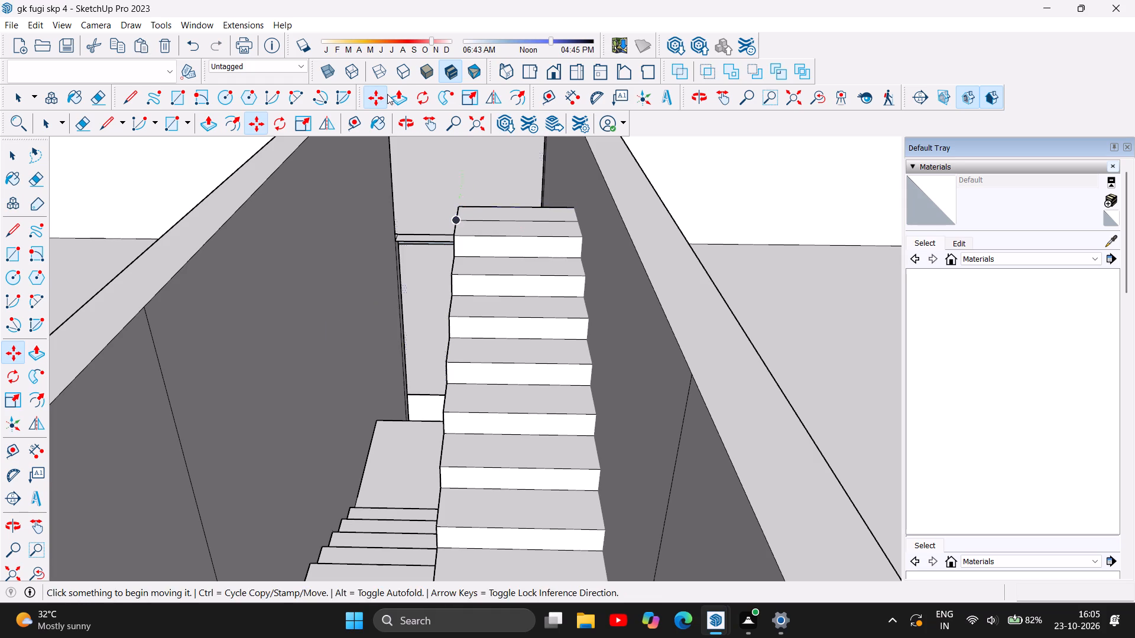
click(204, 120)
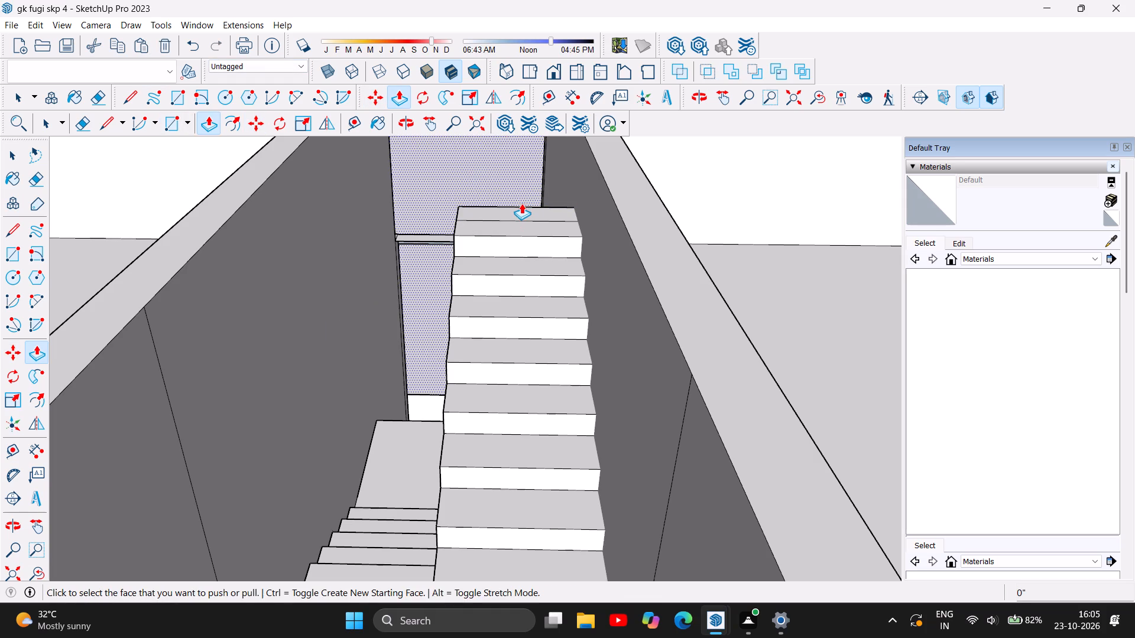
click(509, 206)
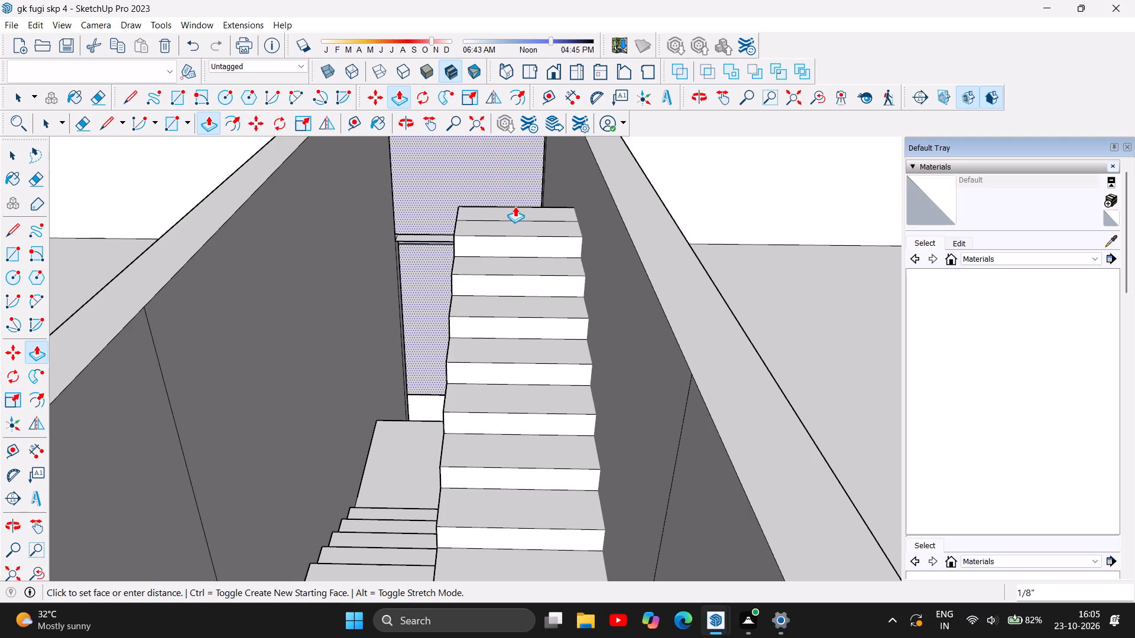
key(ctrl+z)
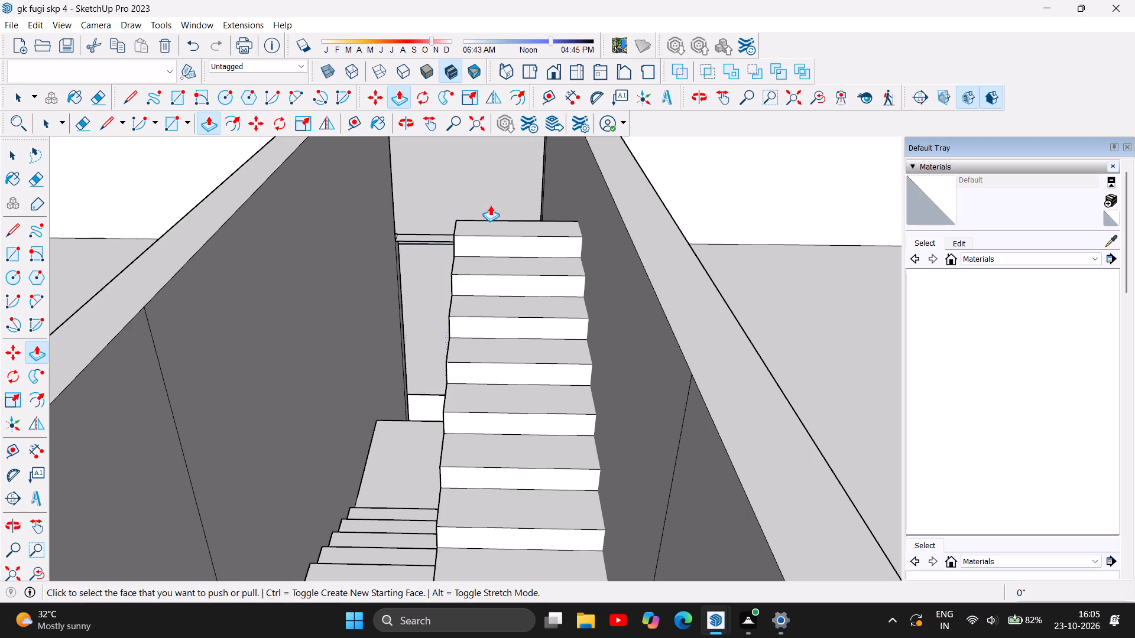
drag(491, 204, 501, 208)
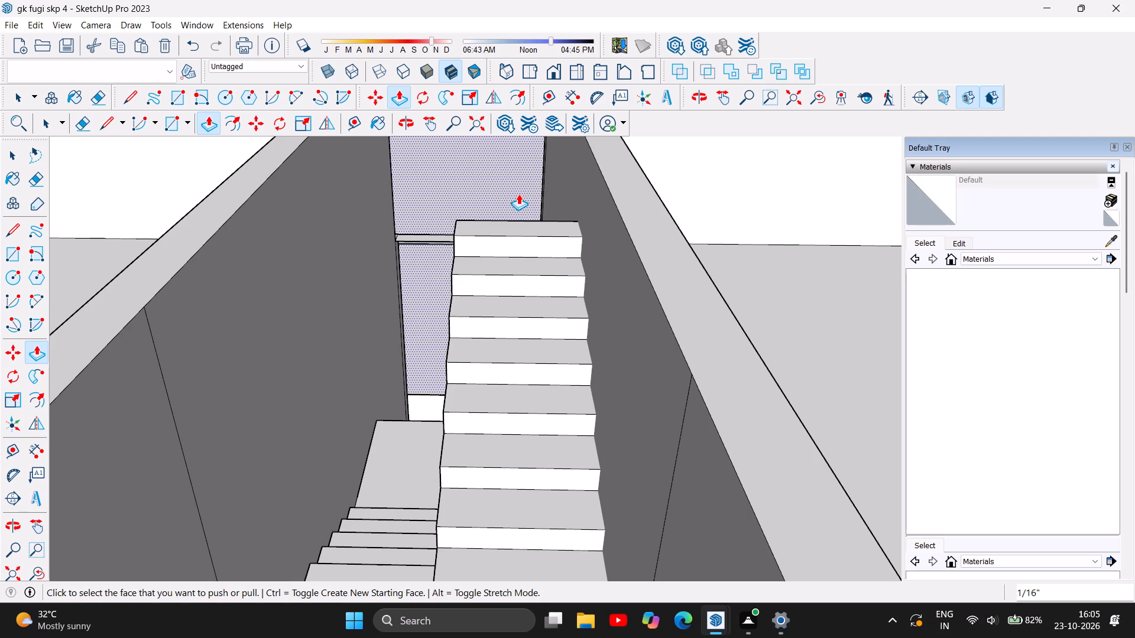
Paste the tread outline at the tenth step's back corner and extrude it up 6" as the eleventh step.
key(ctrl+v)
click(458, 219)
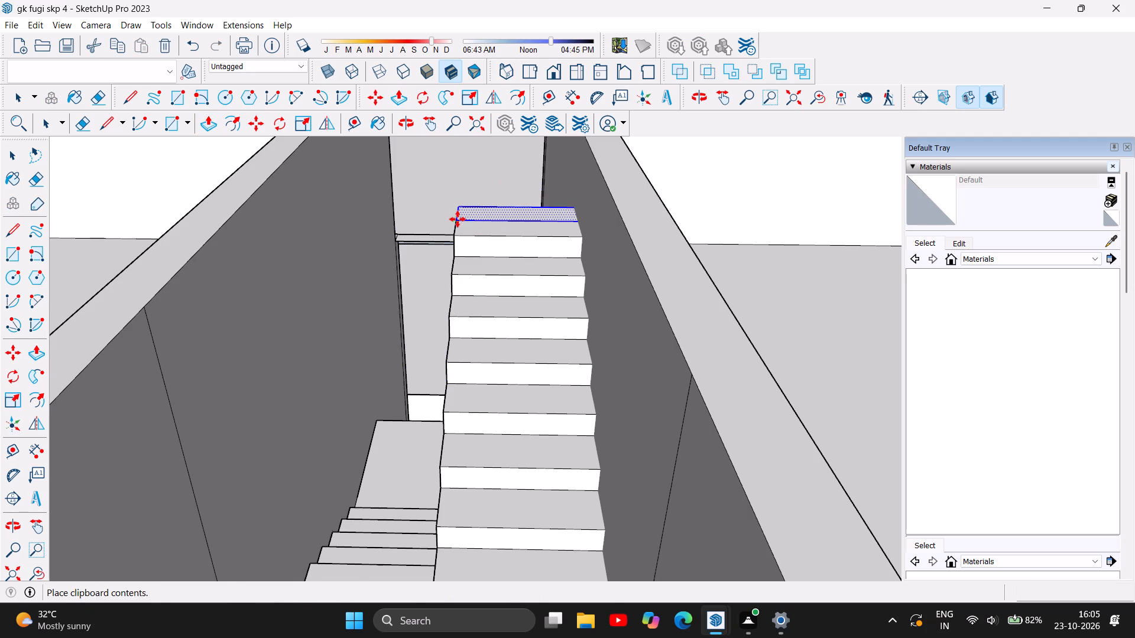
click(203, 122)
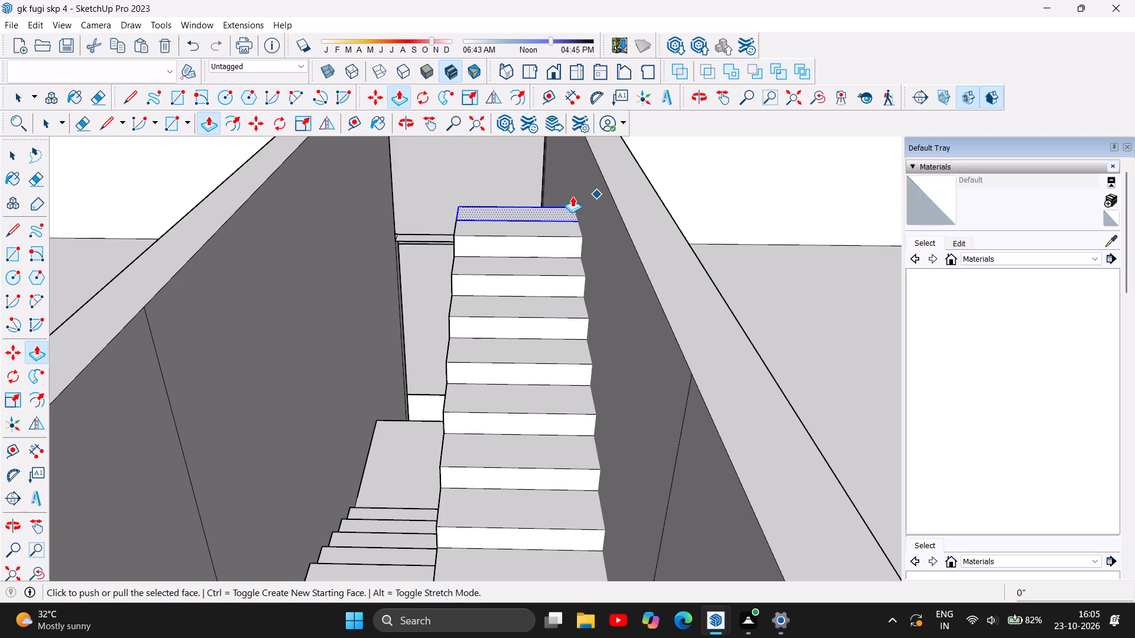
click(537, 204)
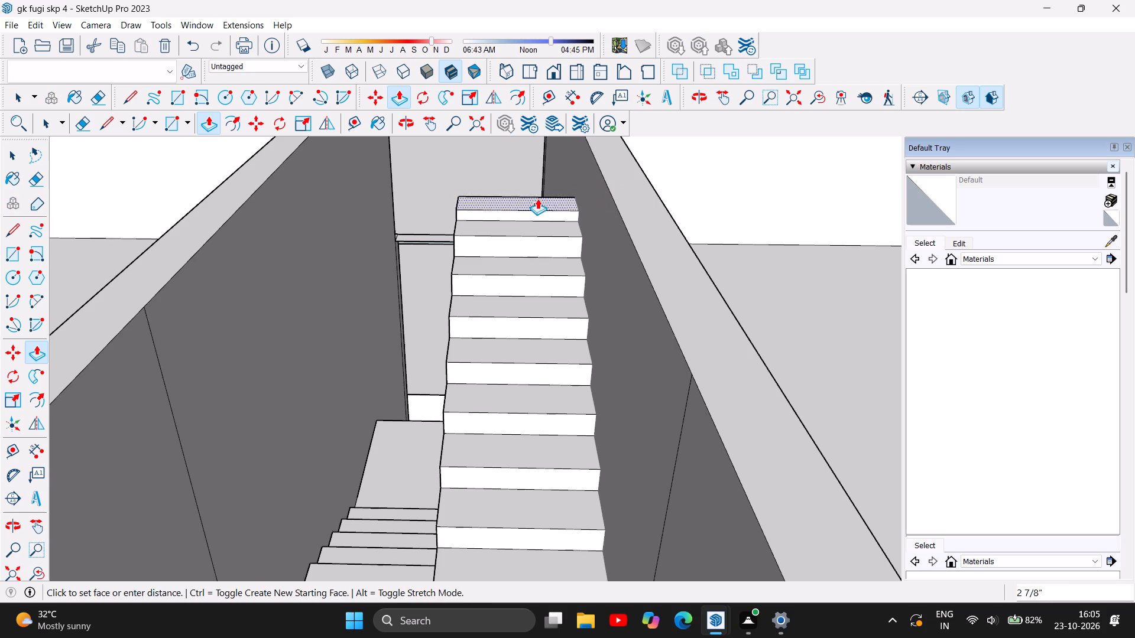
key(6)
key(Return)
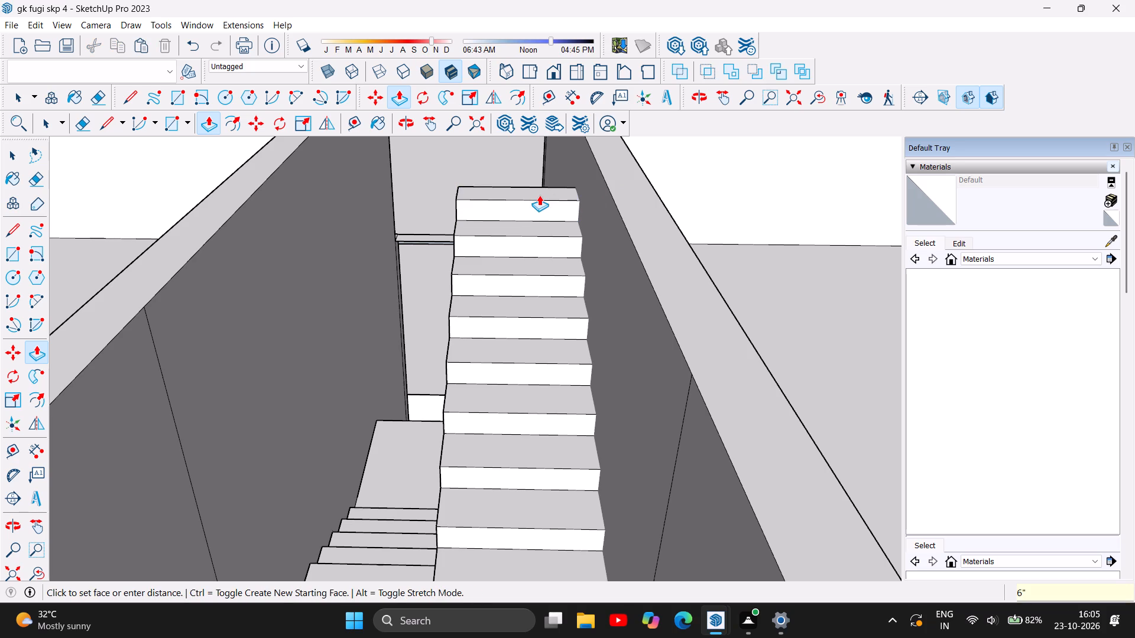
Paste the tread outline behind the eleventh step and pull it up 6" to make the twelfth step.
scroll(692, 408, down, 5)
scroll(581, 174, up, 3)
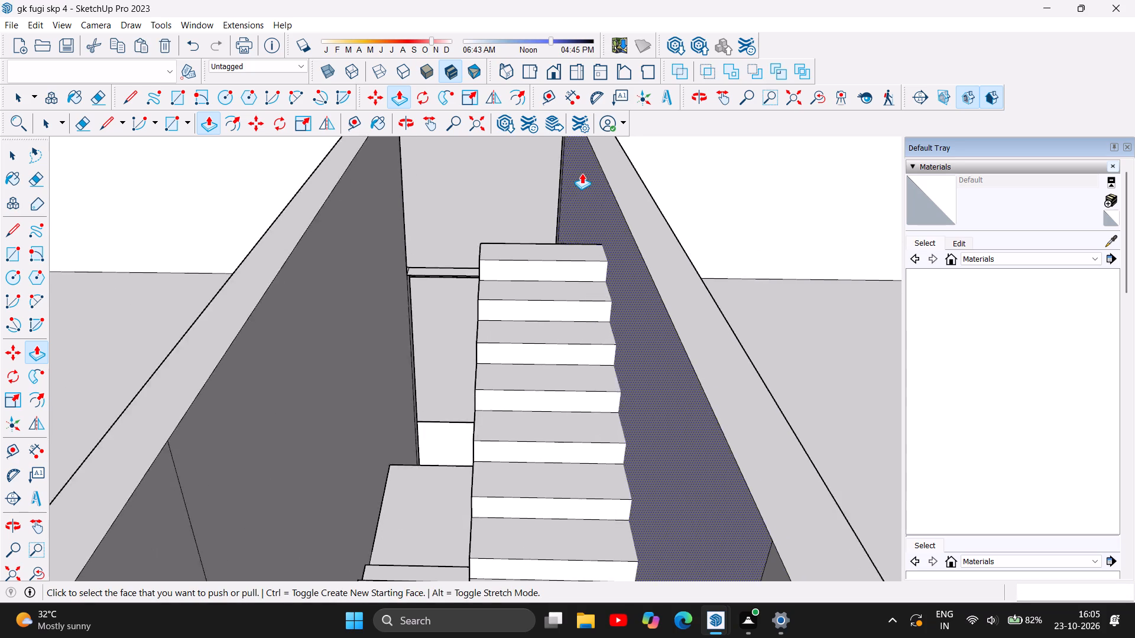
scroll(582, 173, up, 2)
key(ctrl+v)
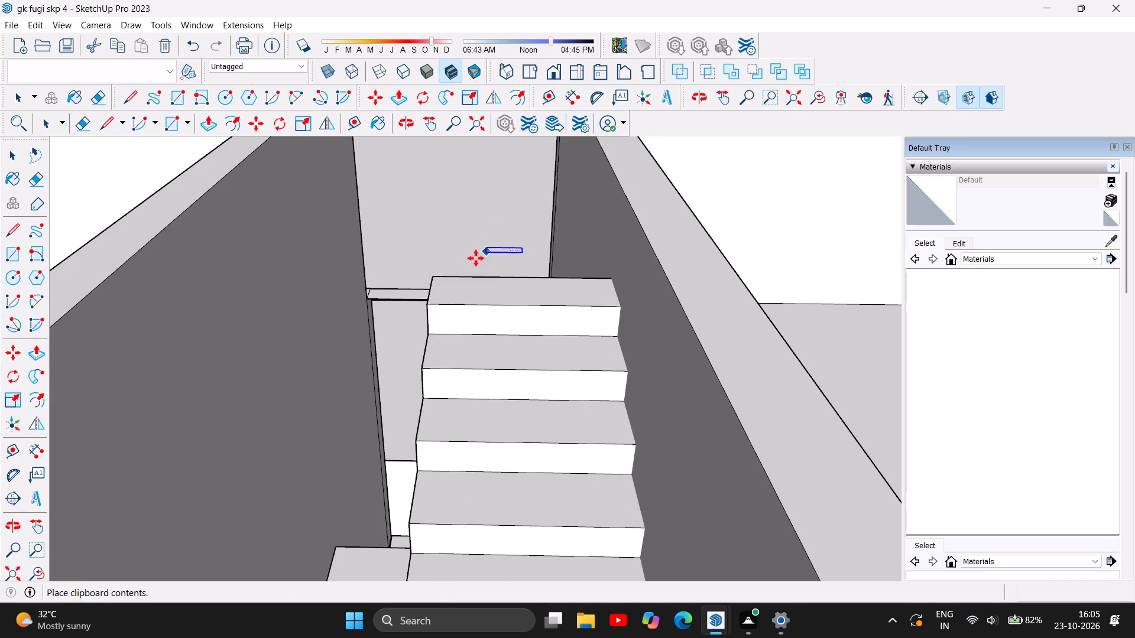
click(436, 274)
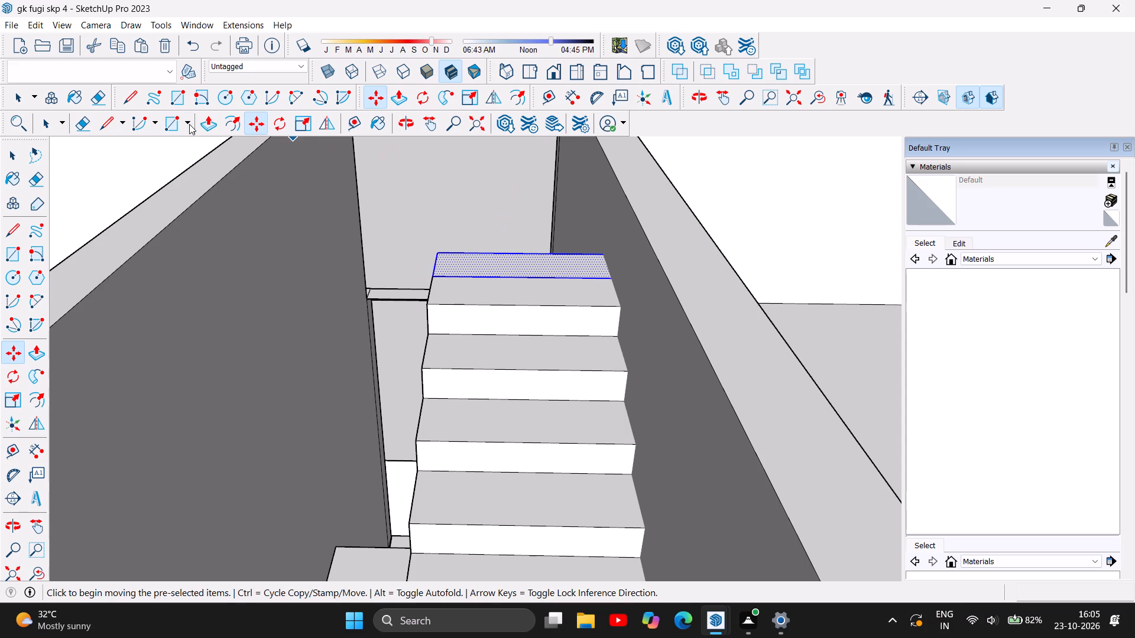
click(203, 121)
click(548, 255)
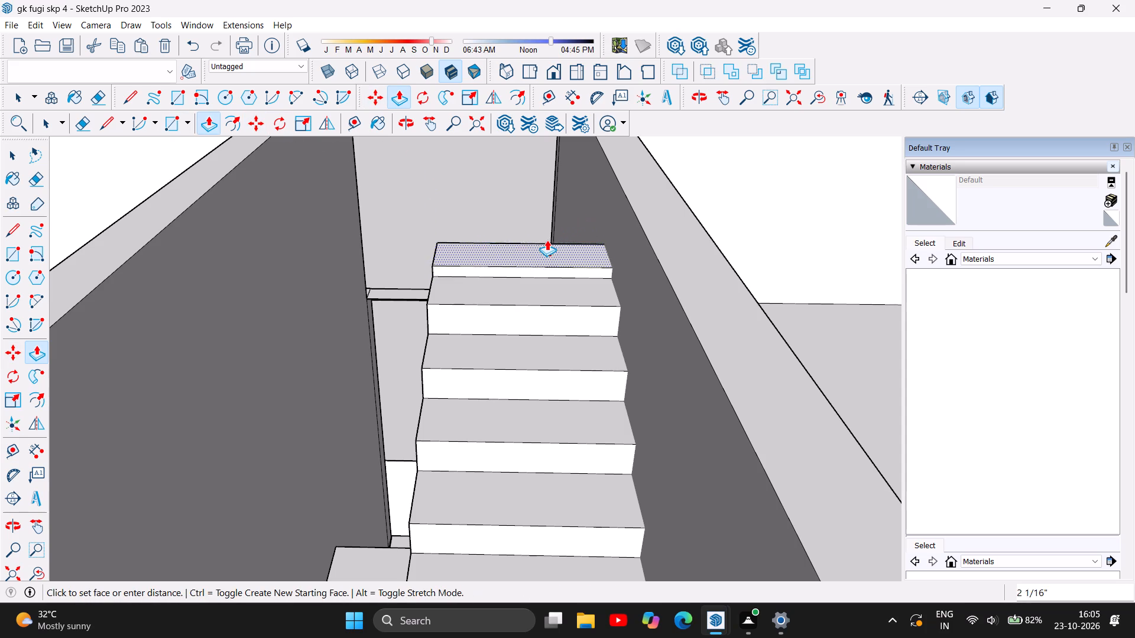
key(6)
key(Return)
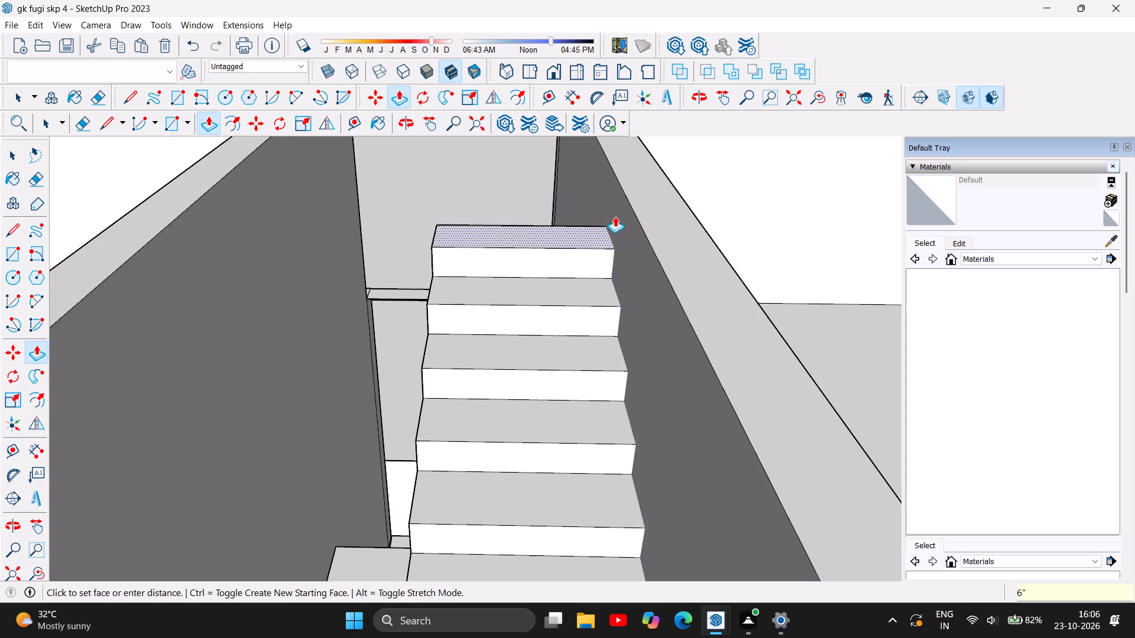
Add the thirteenth step by pasting the tread outline at the twelfth step's back corner and extruding it 6" upward.
key(ctrl+v)
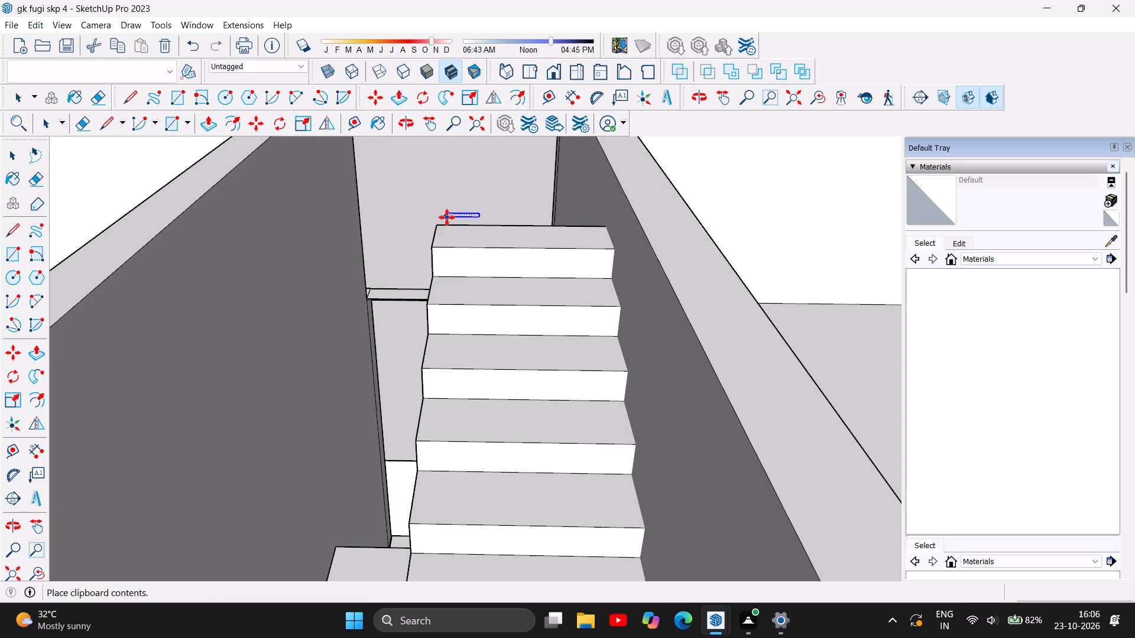
click(438, 223)
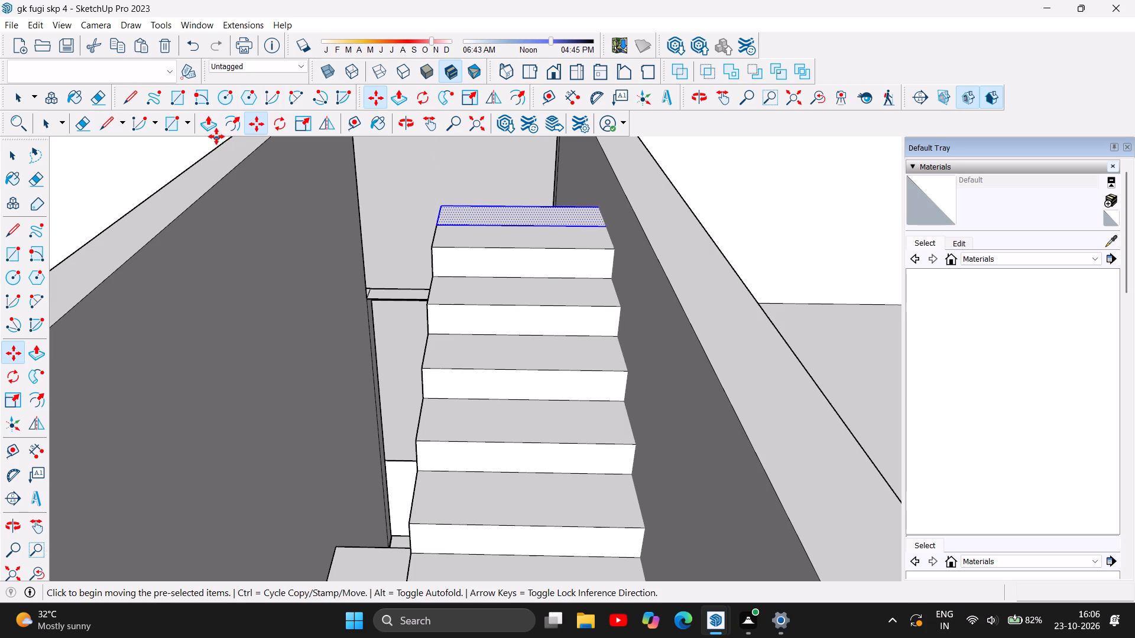
click(209, 129)
click(483, 206)
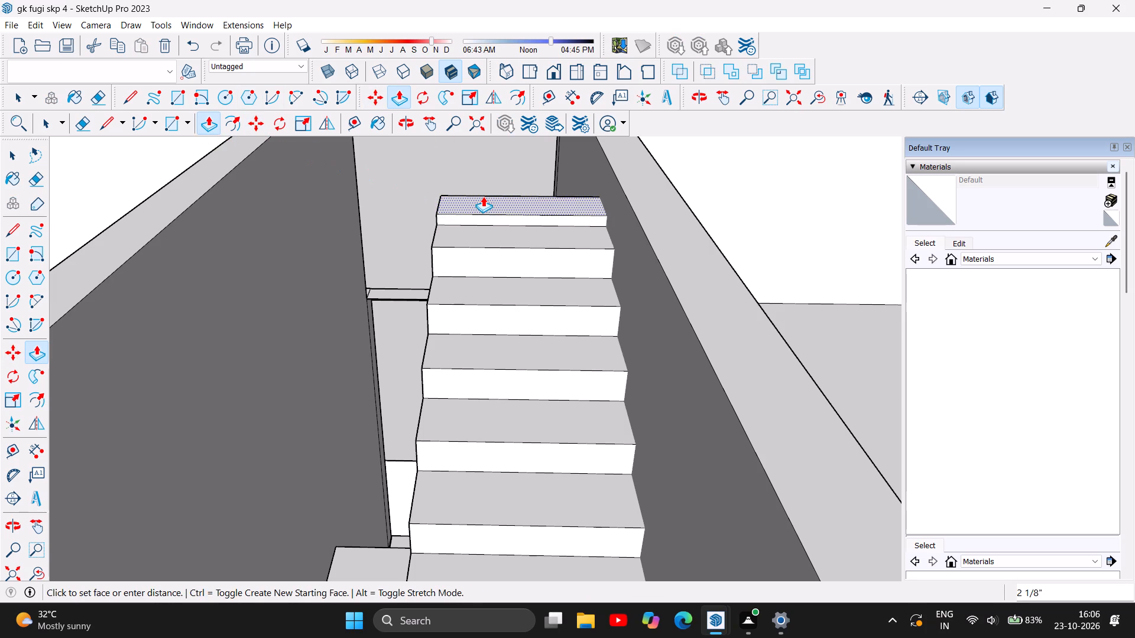
key(6)
key(Return)
Paste the tread outline at the thirteenth step's back corner as the base of the fourteenth step.
scroll(526, 259, down, 1)
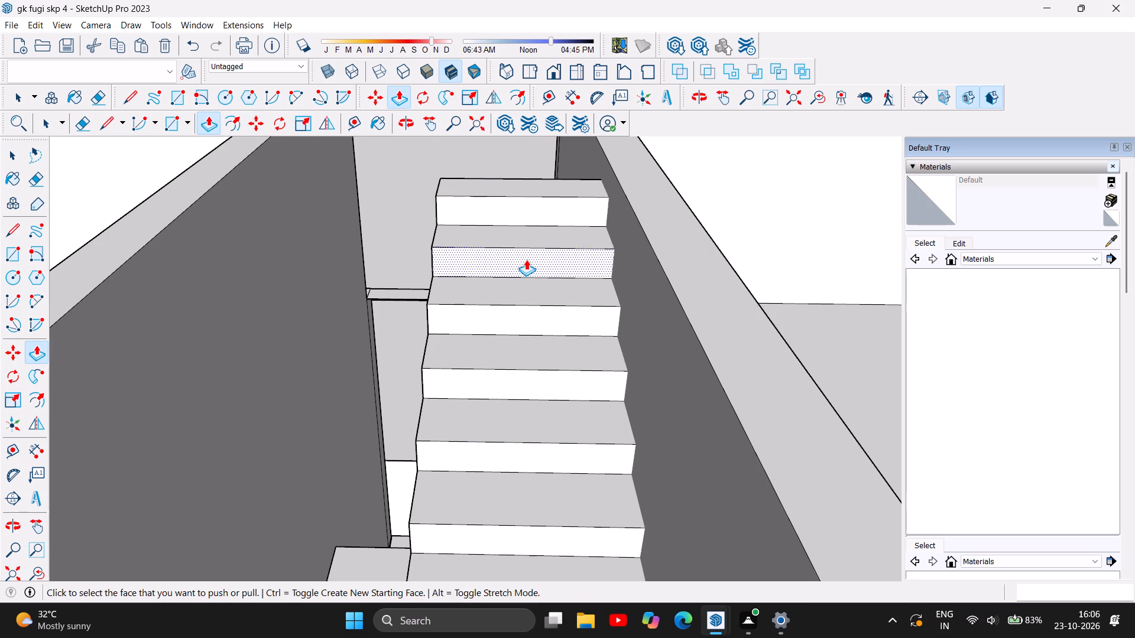
scroll(526, 259, down, 1)
key(ctrl+v)
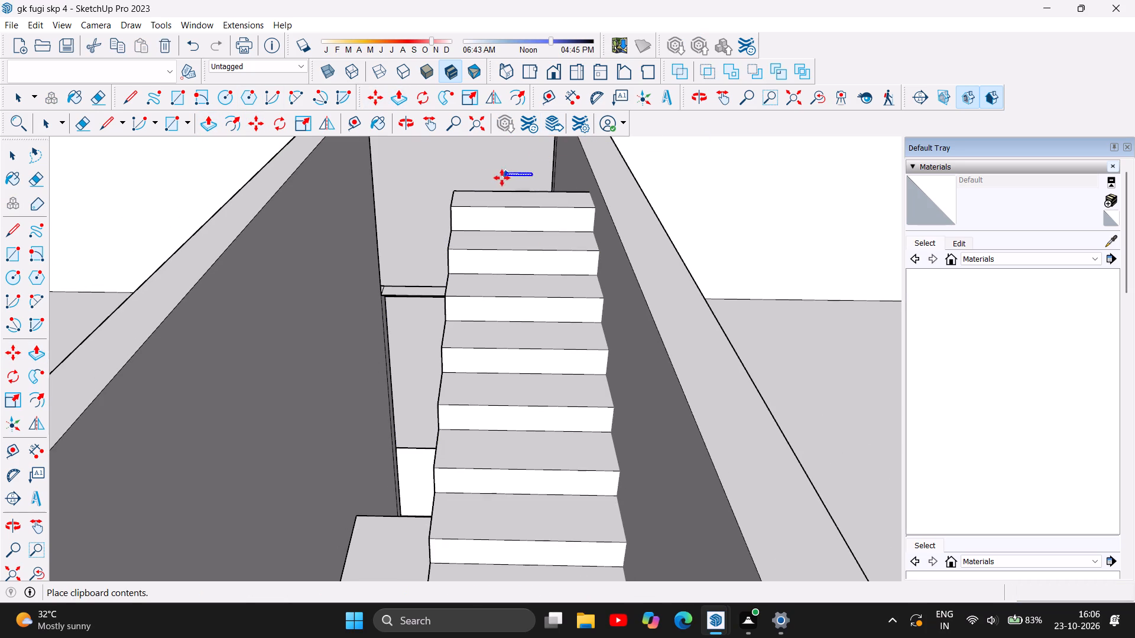
click(456, 191)
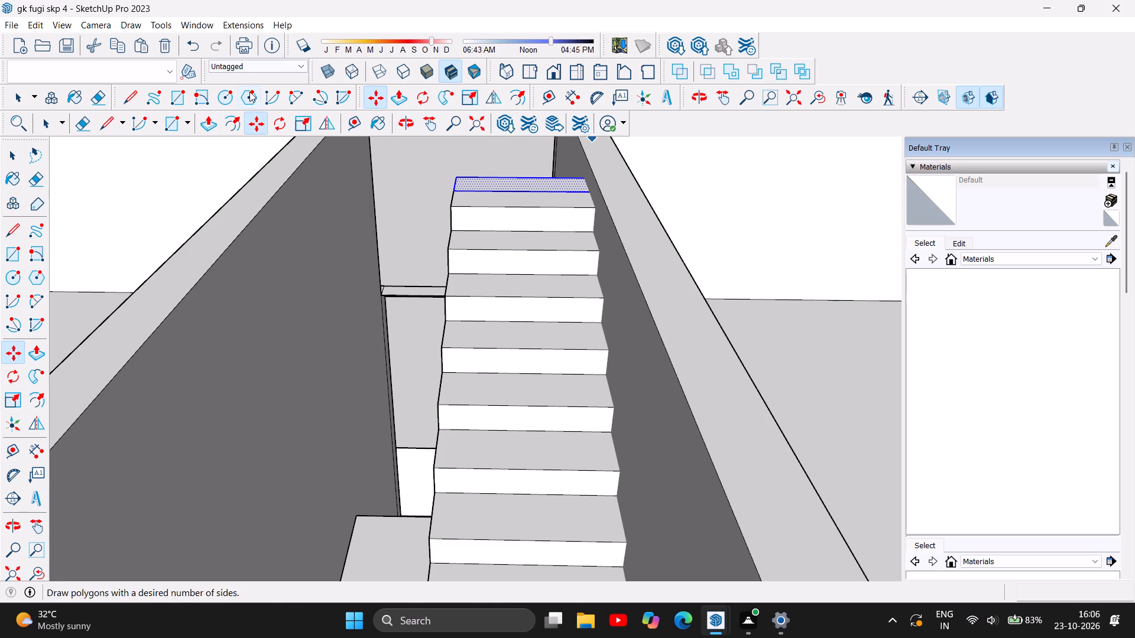
click(208, 122)
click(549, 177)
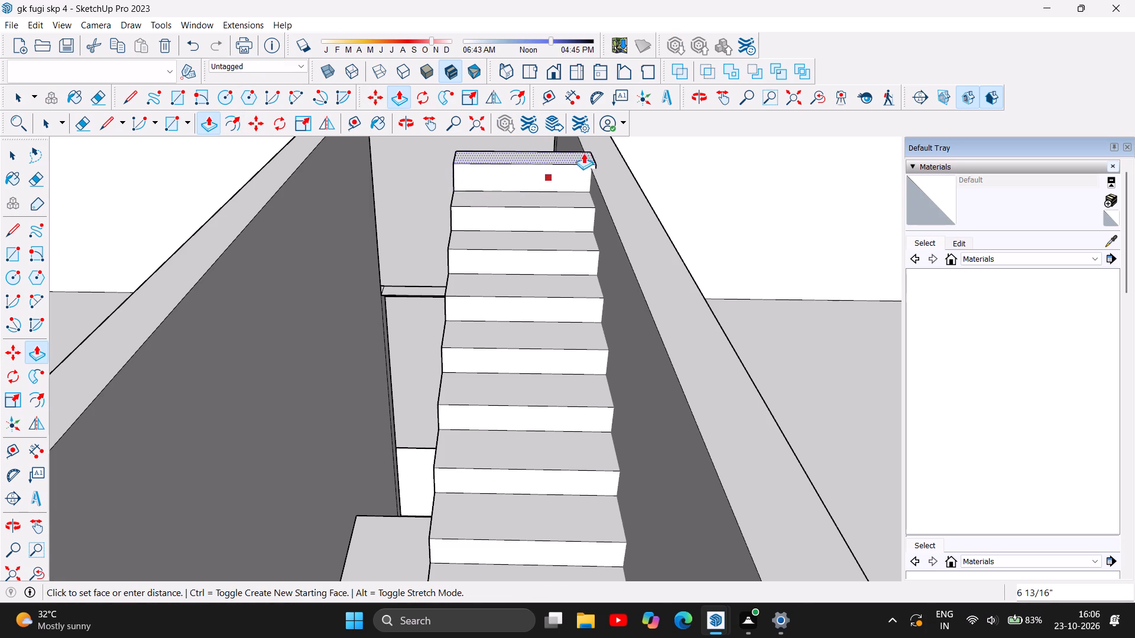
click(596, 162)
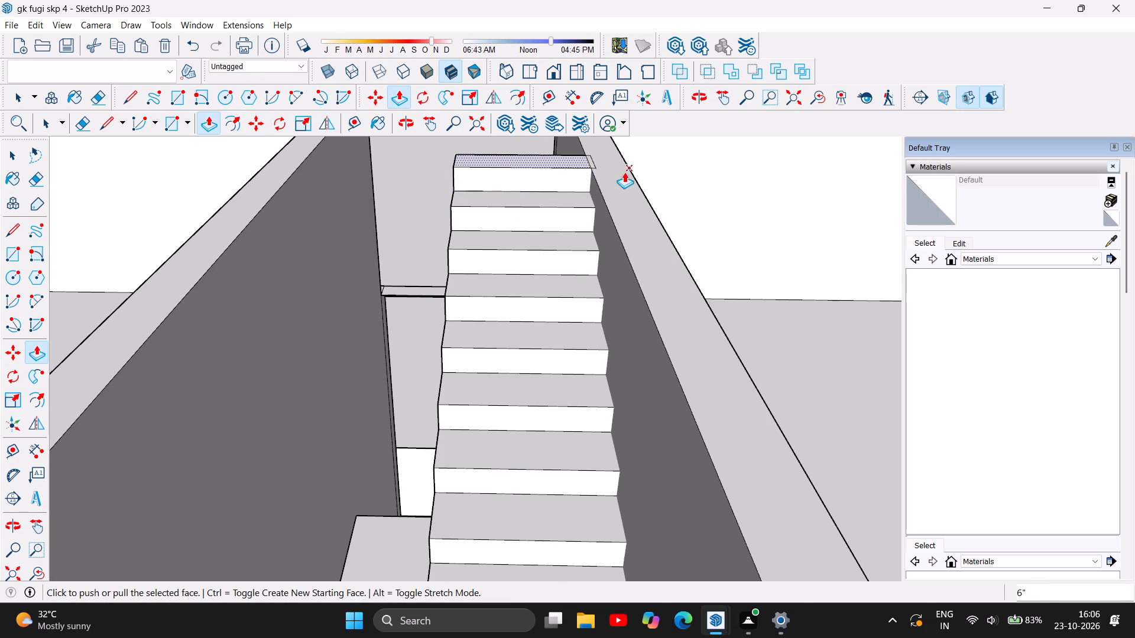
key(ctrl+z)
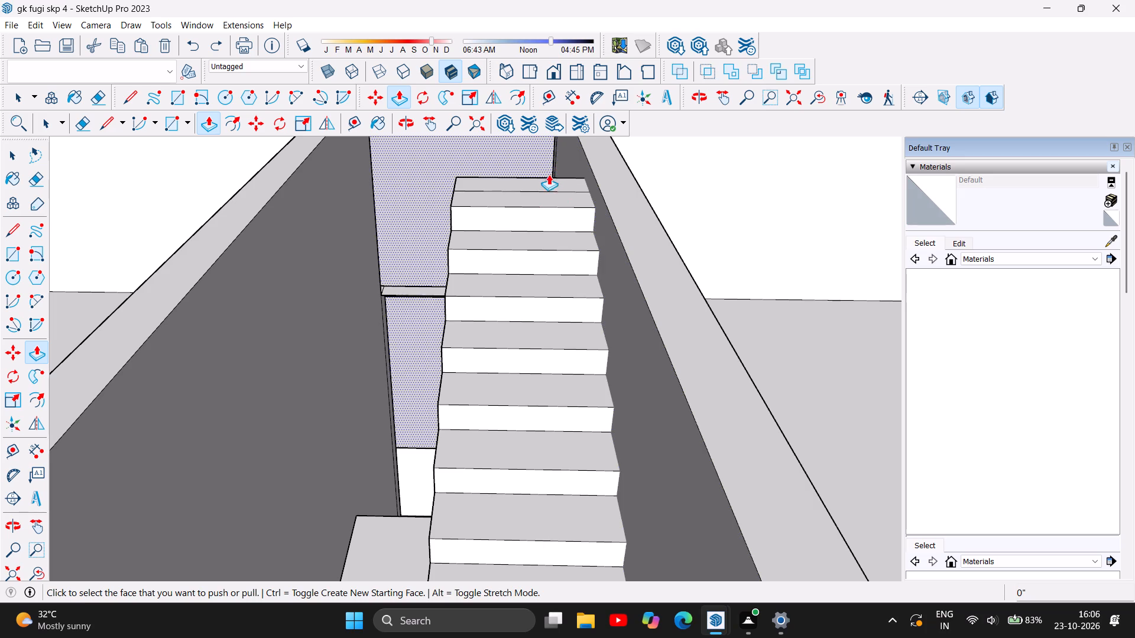
Extrude the fourteenth step's tread face up 6" at the top of the upper staircase.
click(527, 178)
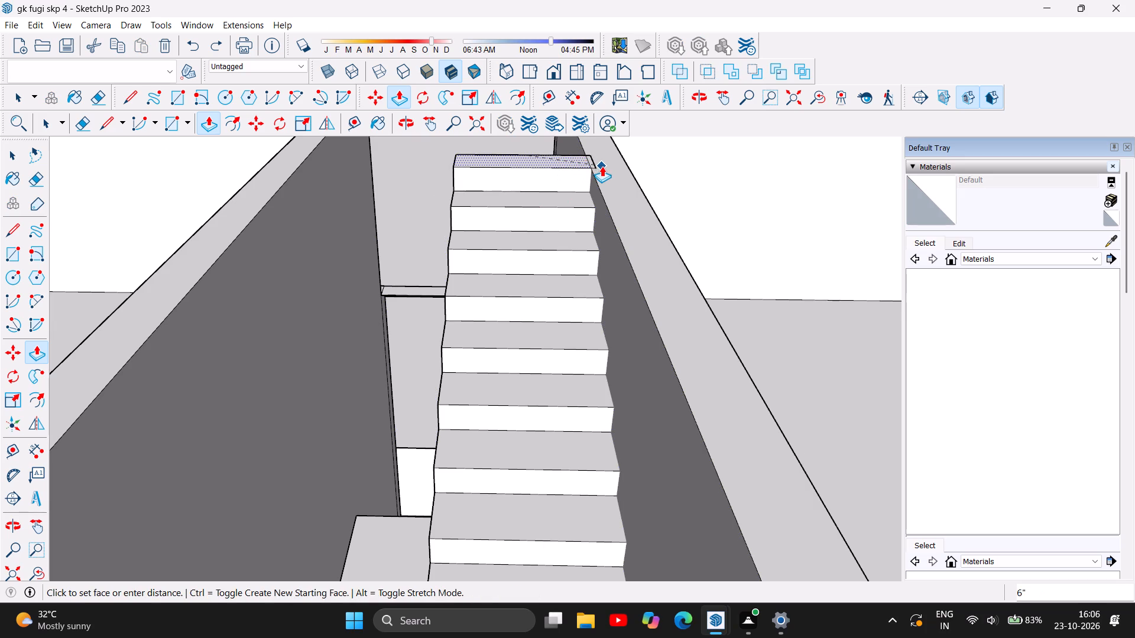
scroll(602, 166, up, 15)
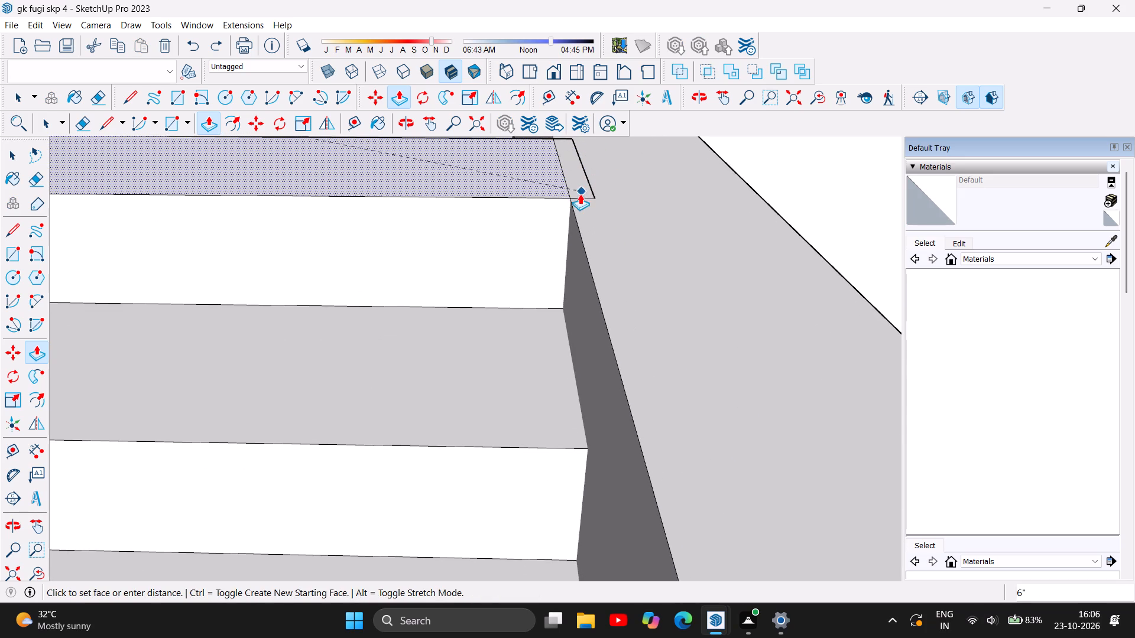
click(572, 200)
Examine the upper flight, the landing below it and the stairwell walls from above, from both ends and from floor level.
scroll(484, 237, down, 11)
scroll(535, 253, down, 14)
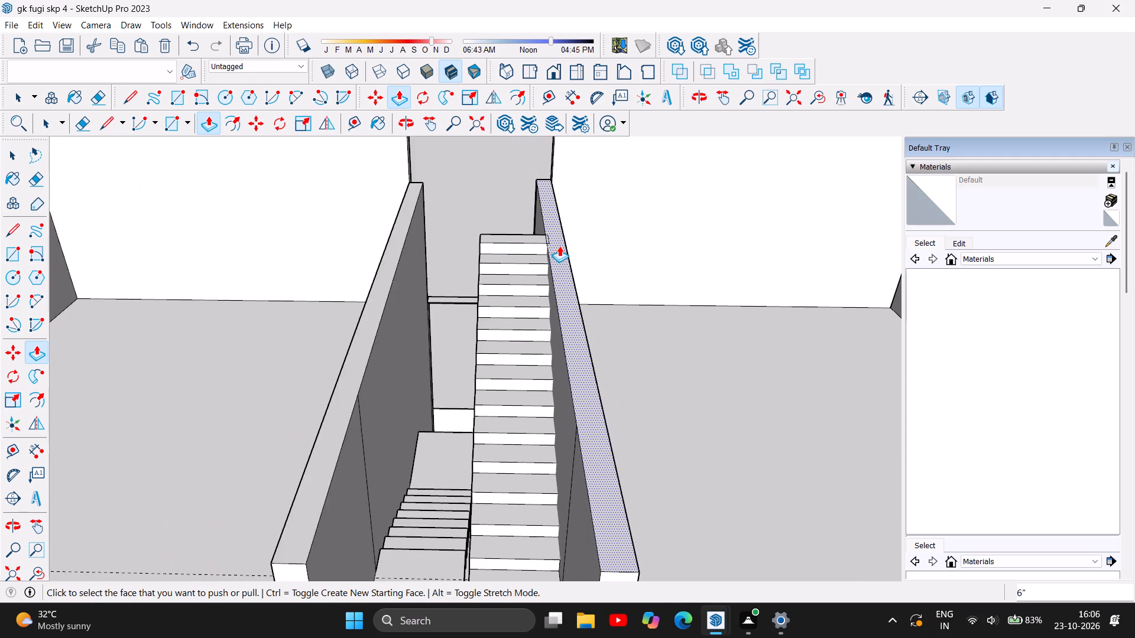
scroll(559, 246, down, 6)
scroll(449, 322, down, 7)
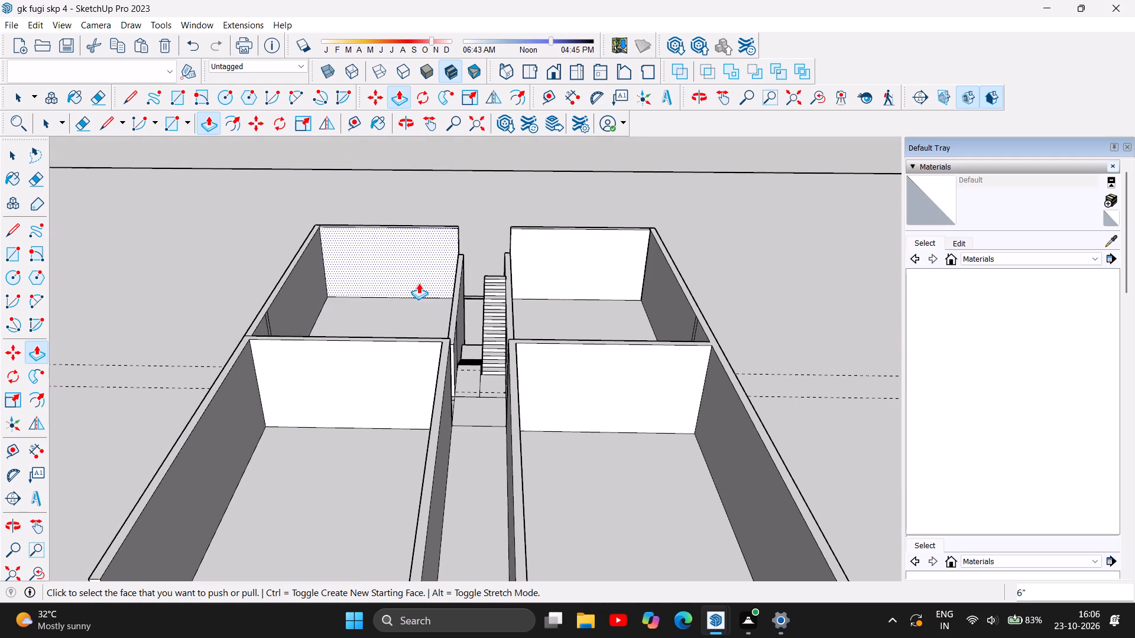
click(409, 119)
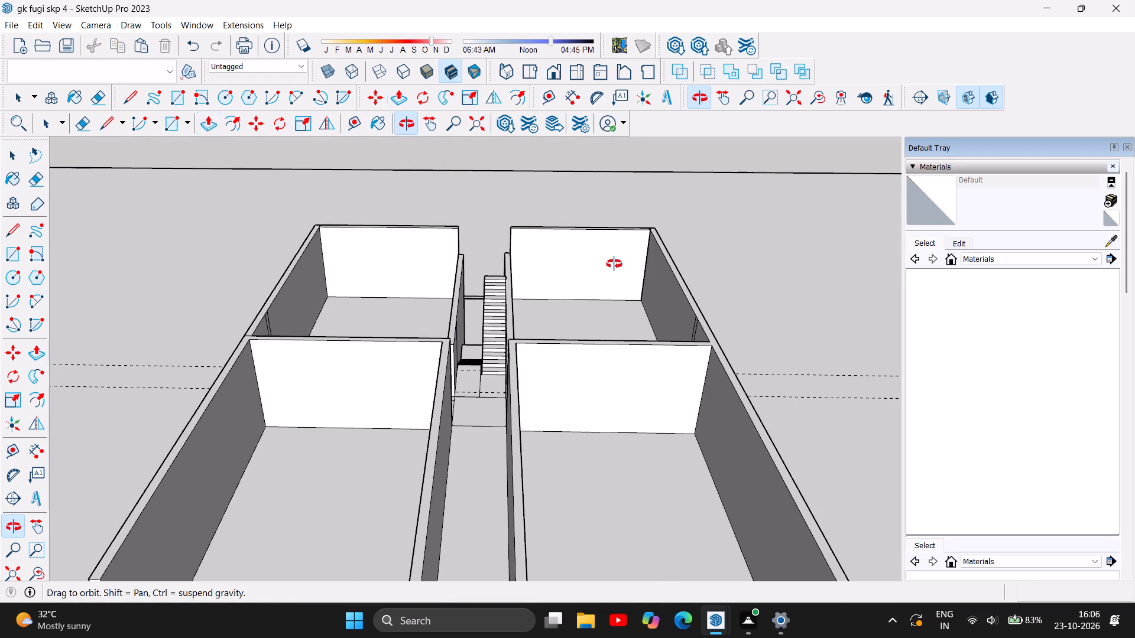
drag(675, 318, 280, 372)
drag(633, 348, 61, 276)
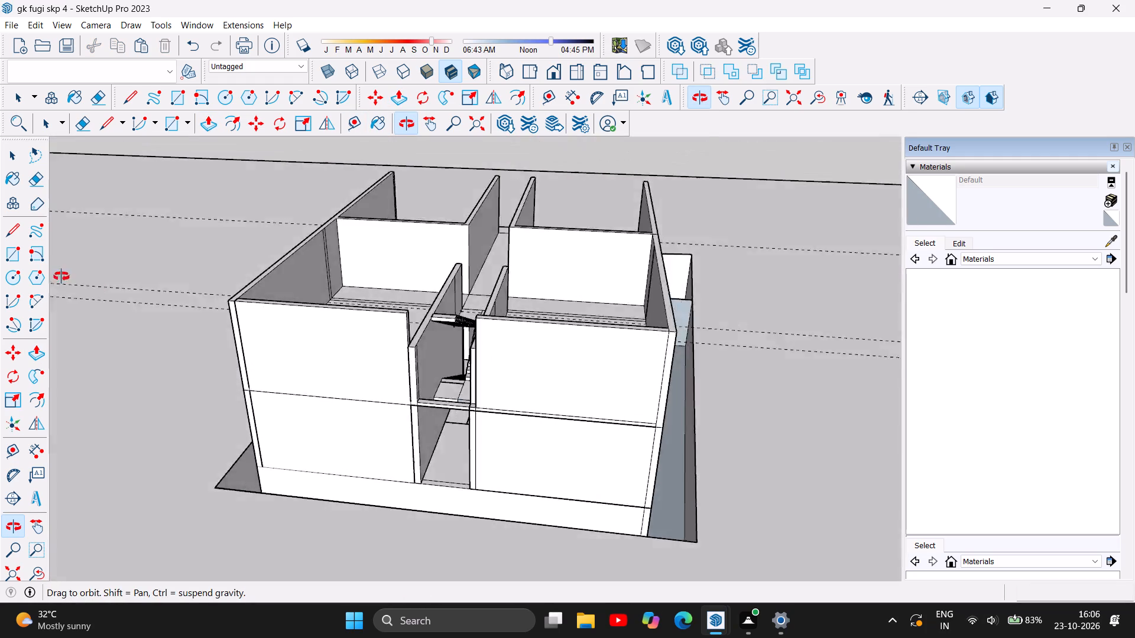
drag(61, 276, 20, 434)
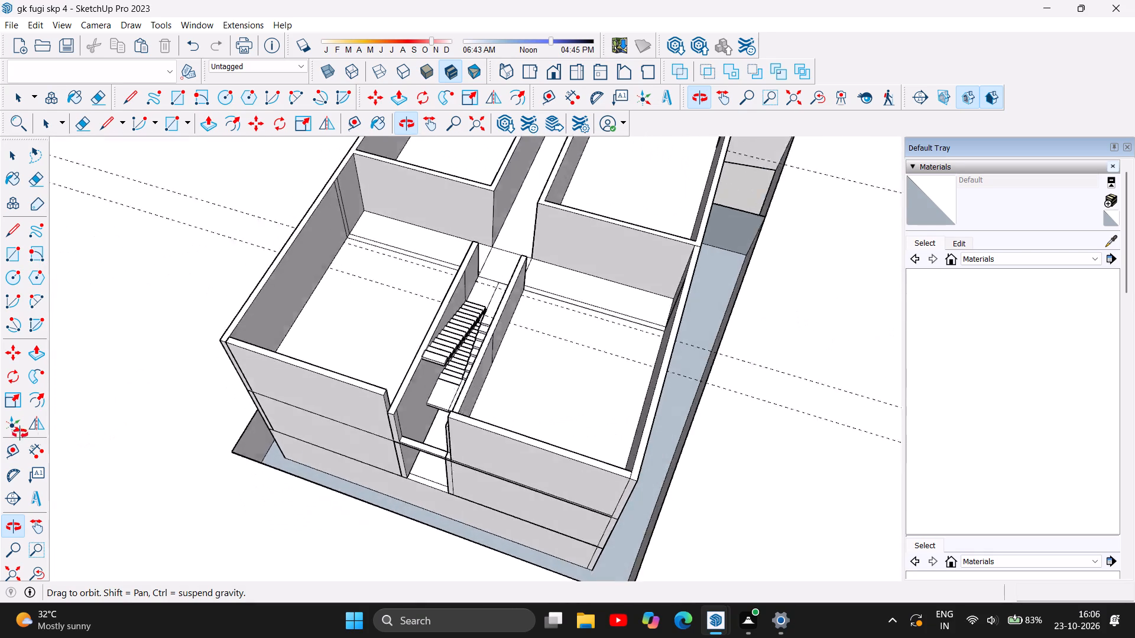
drag(20, 434, 12, 431)
drag(387, 368, 260, 337)
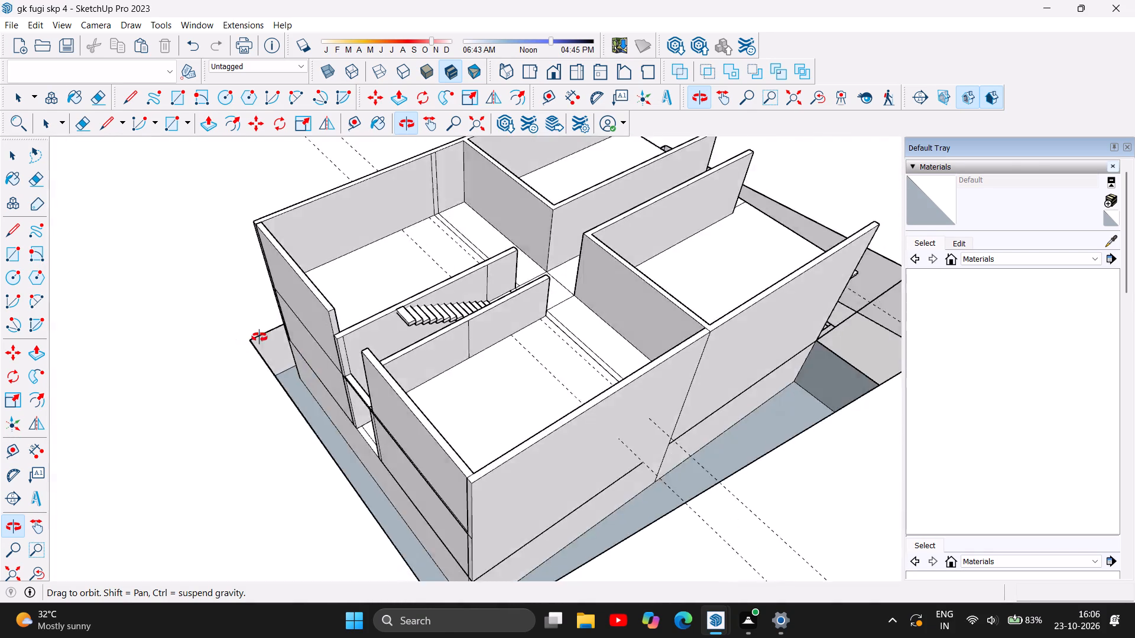
drag(260, 337, 450, 310)
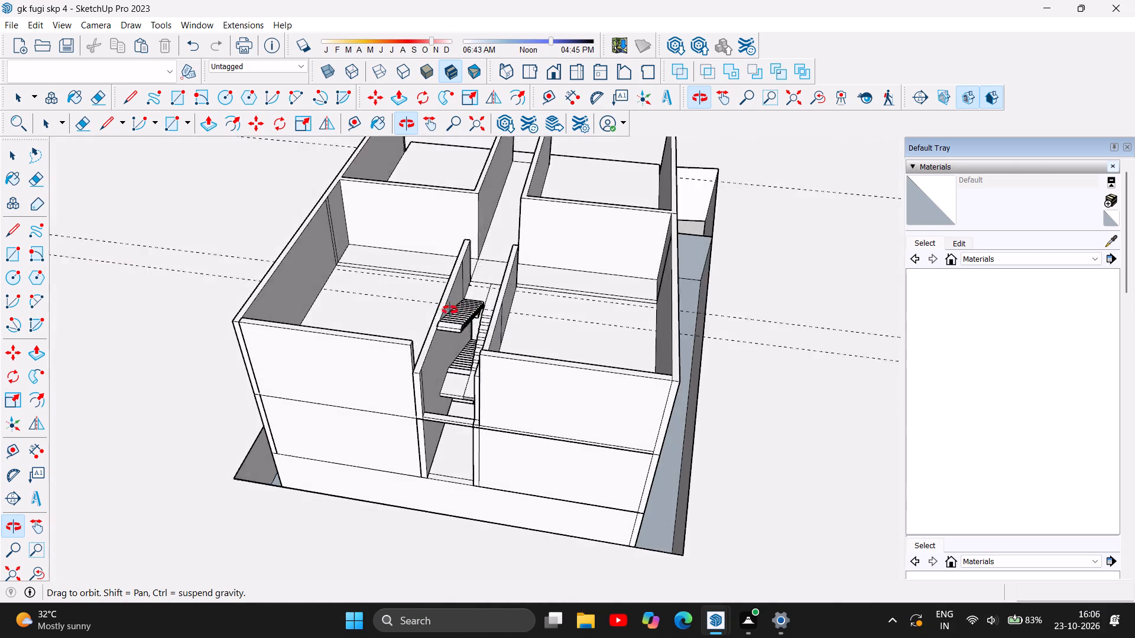
drag(450, 310, 432, 302)
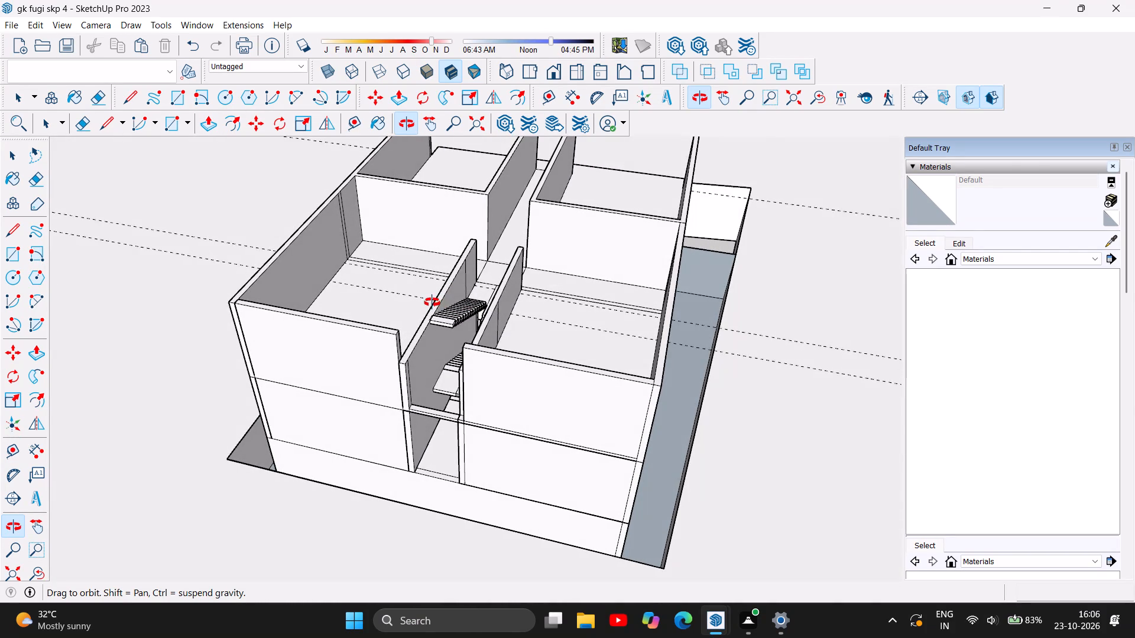
drag(432, 302, 110, 241)
drag(334, 244, 310, 443)
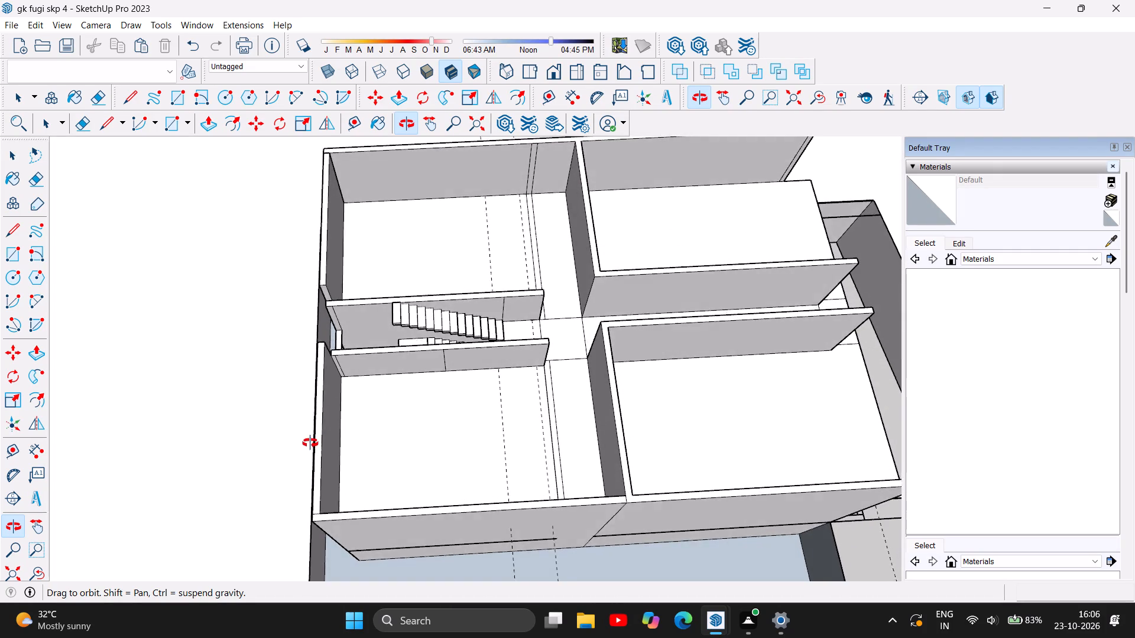
drag(310, 443, 313, 444)
drag(450, 338, 458, 443)
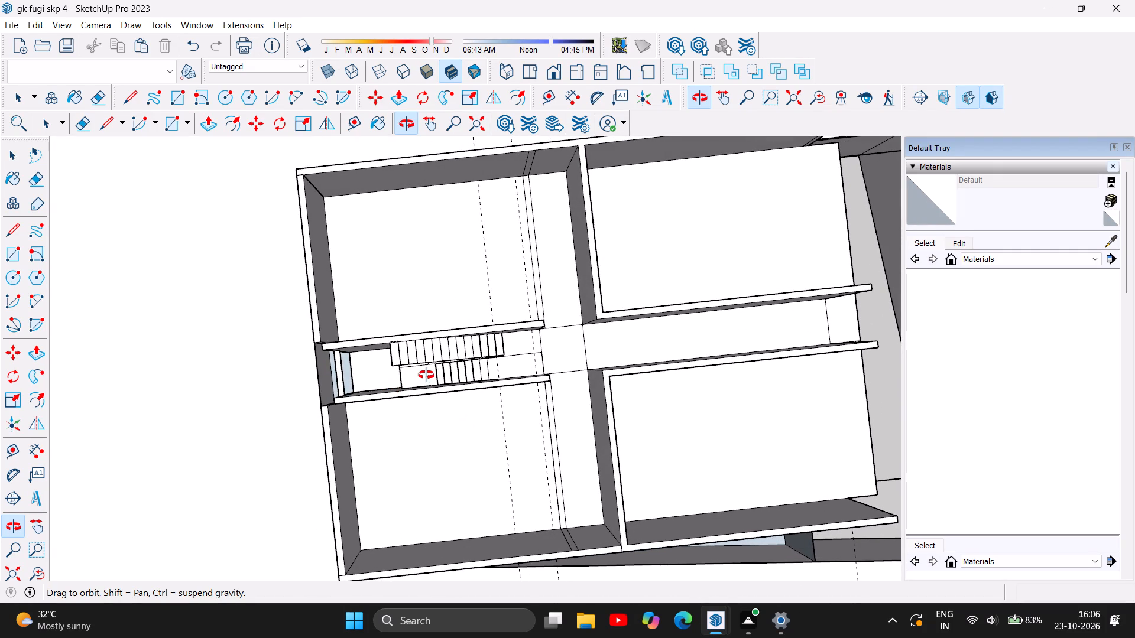
drag(408, 379, 394, 286)
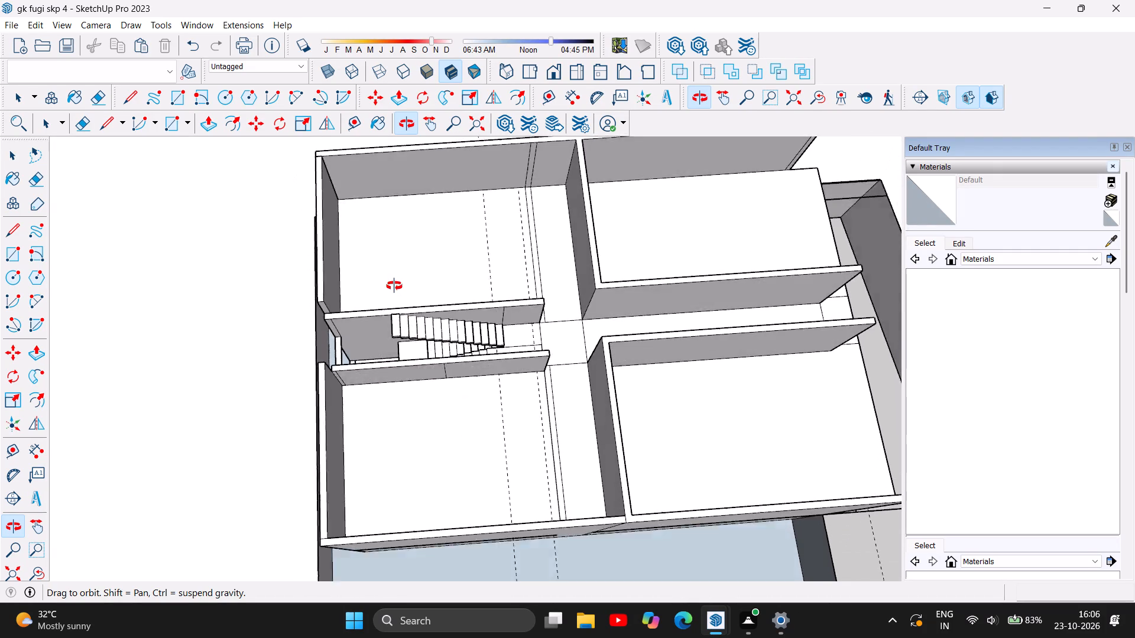
drag(394, 286, 390, 262)
scroll(398, 331, up, 2)
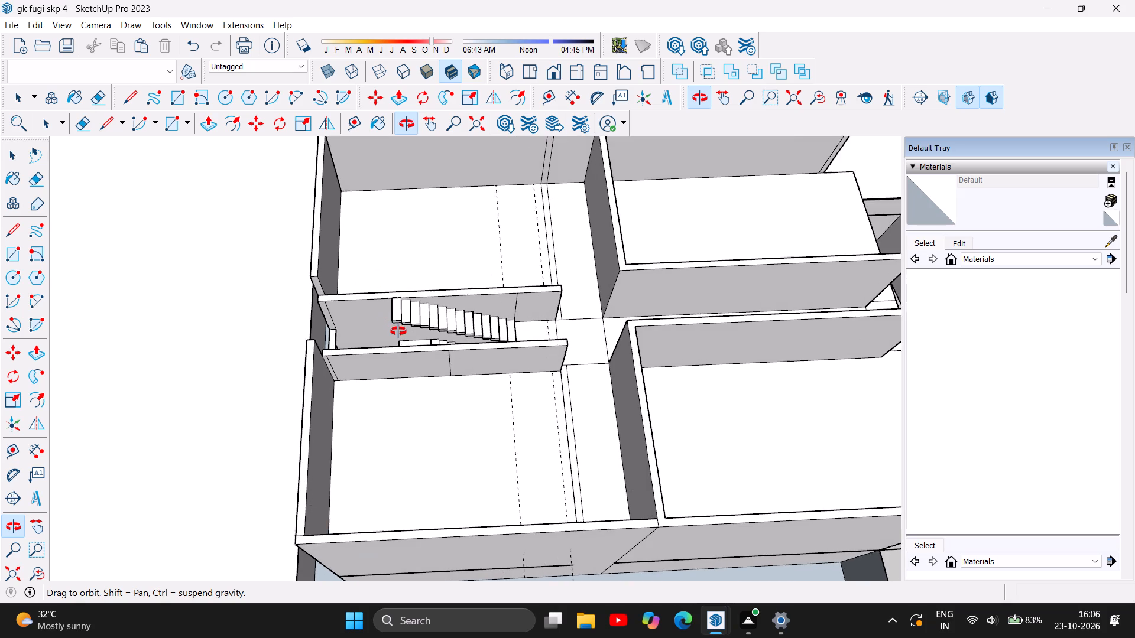
scroll(398, 331, up, 9)
drag(382, 390, 413, 390)
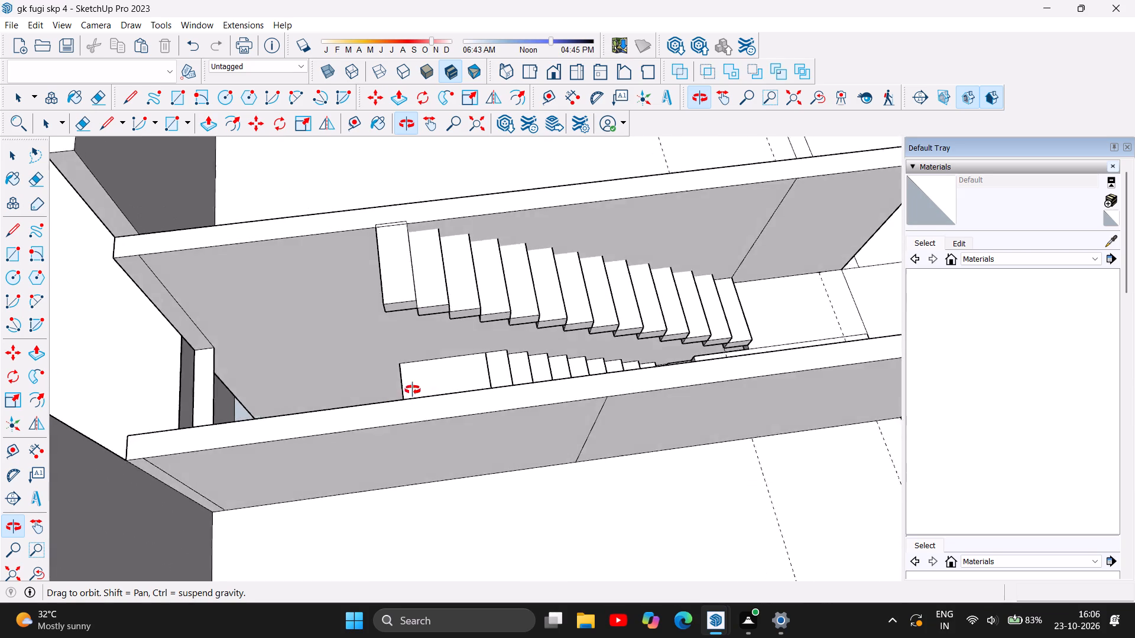
drag(413, 390, 570, 317)
drag(316, 303, 475, 248)
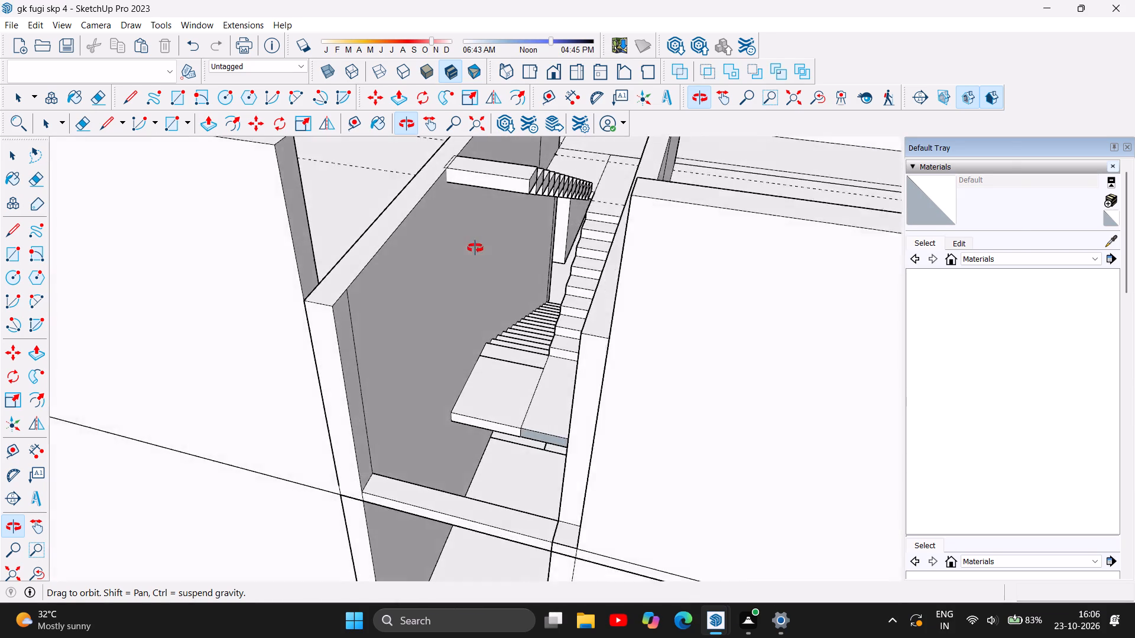
drag(475, 248, 548, 193)
drag(447, 211, 466, 340)
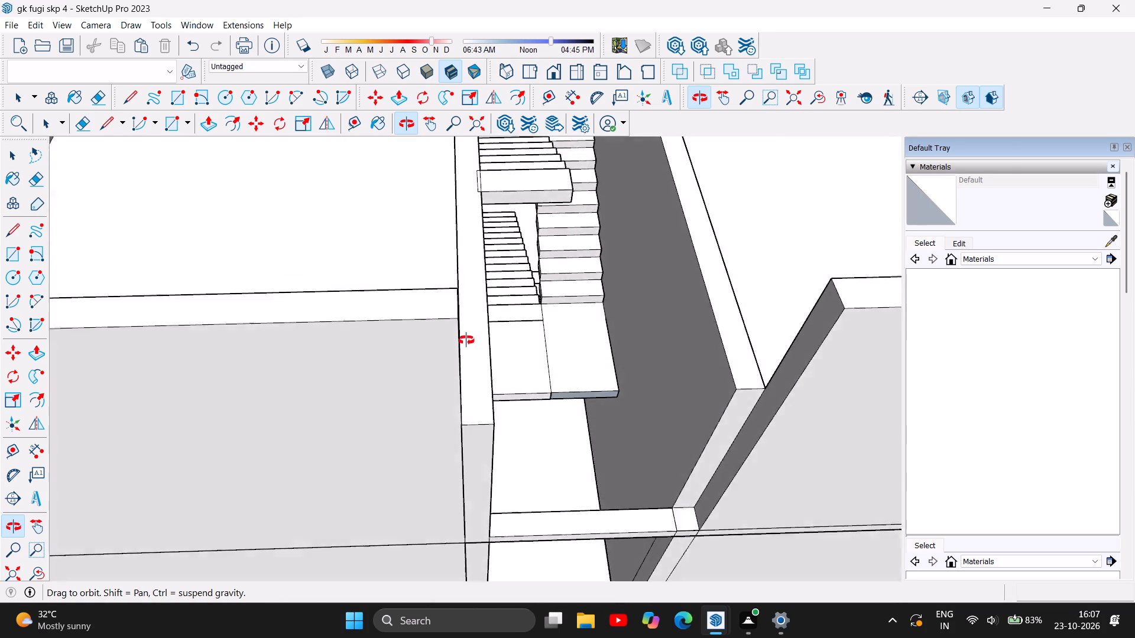
drag(466, 340, 381, 486)
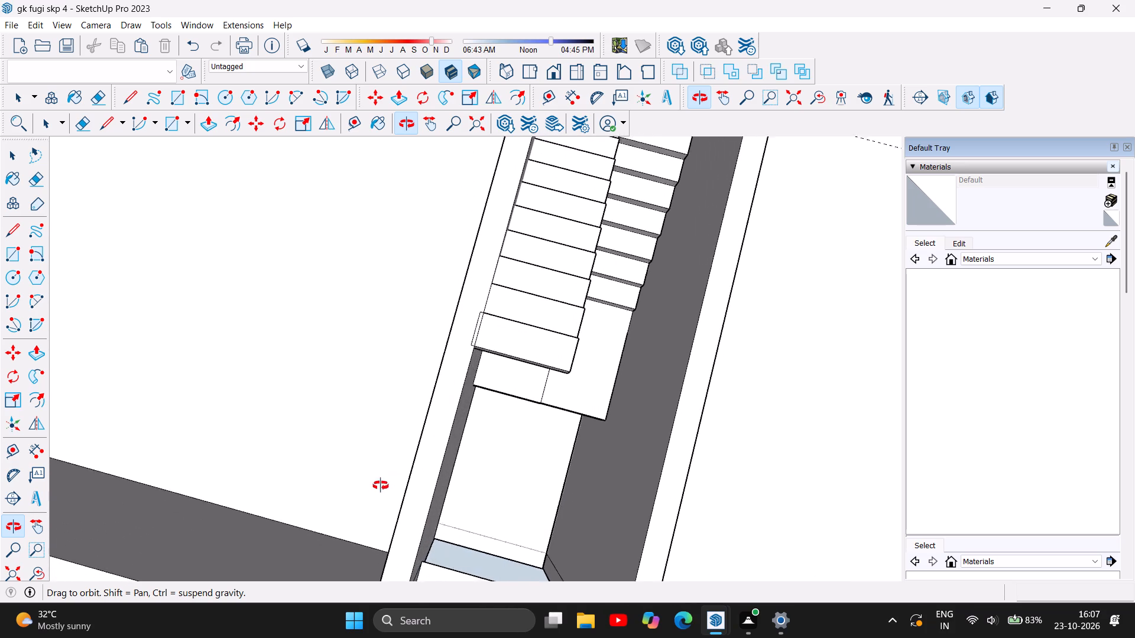
drag(381, 486, 486, 377)
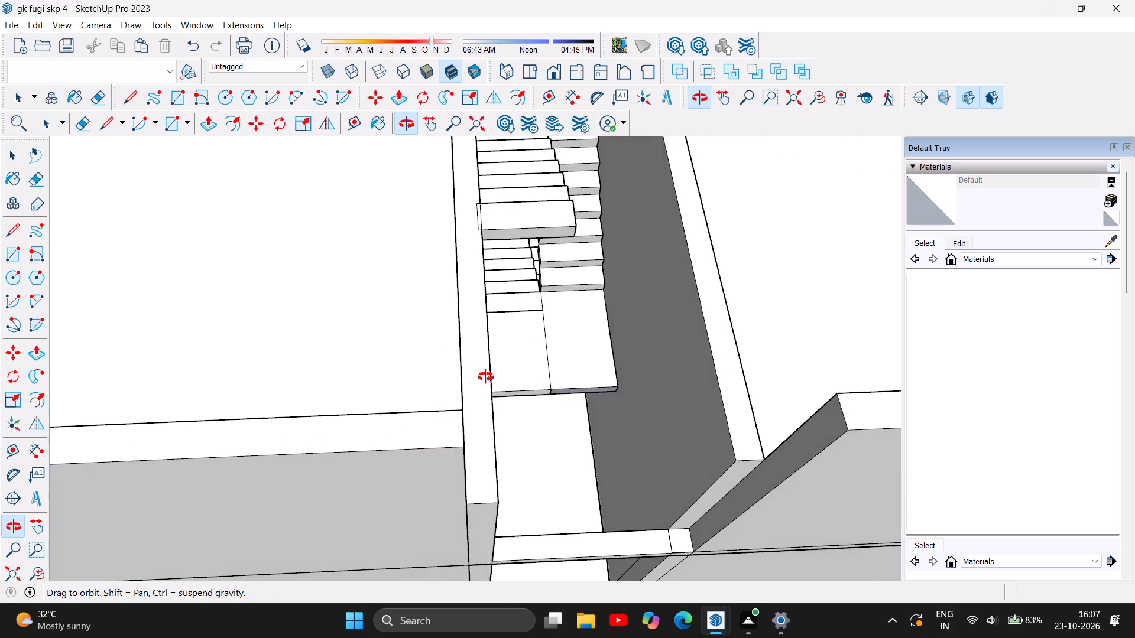
drag(486, 377, 495, 363)
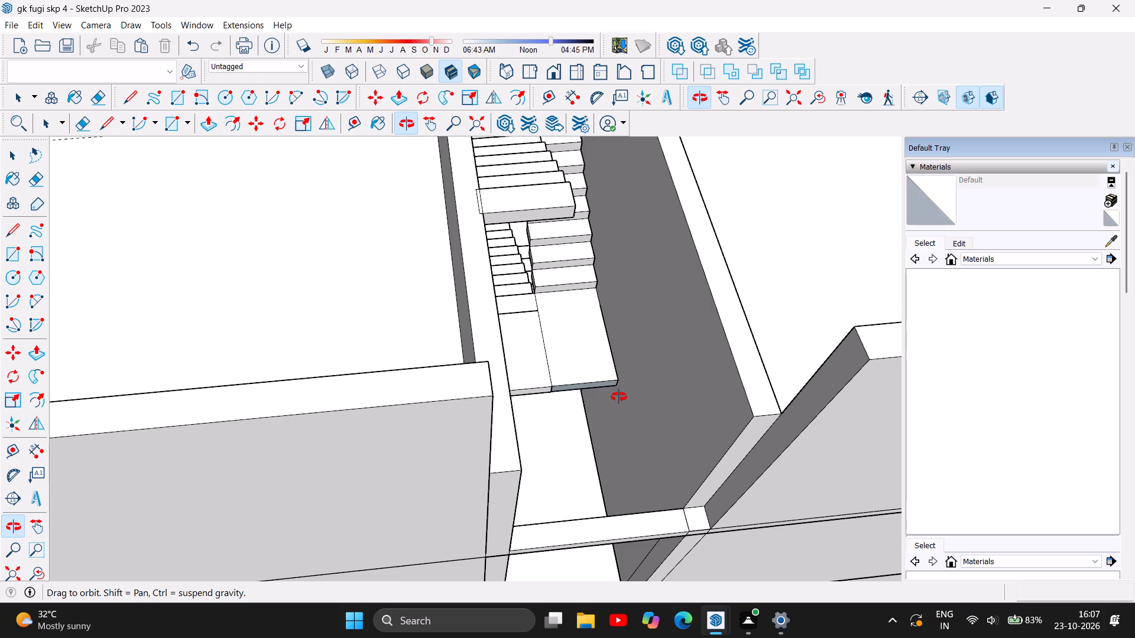
drag(619, 397, 329, 504)
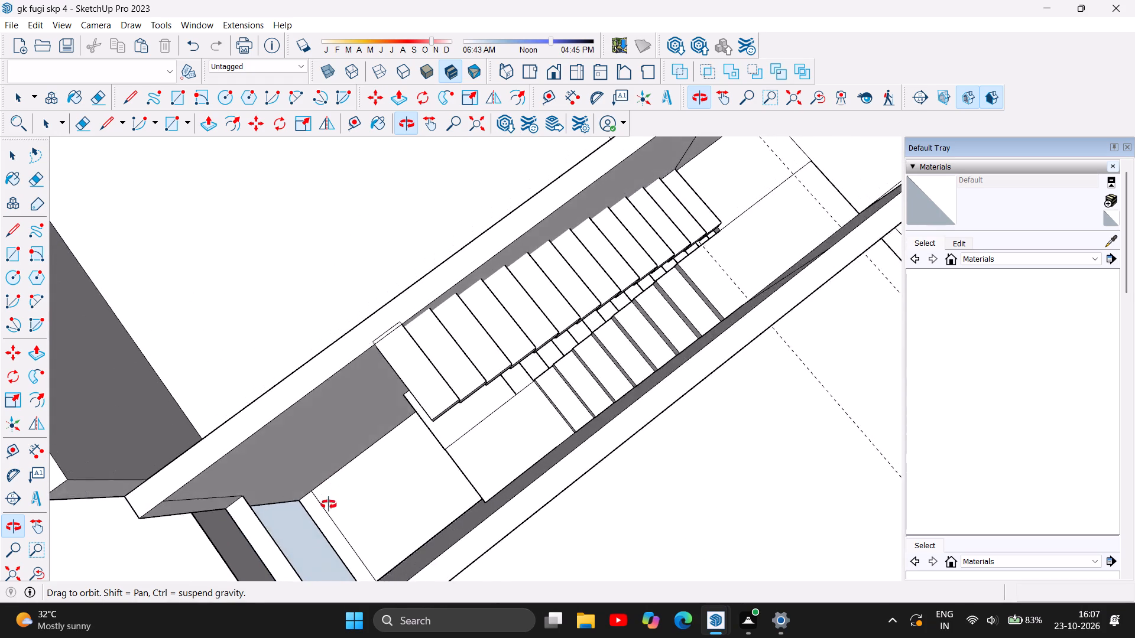
drag(329, 504, 375, 514)
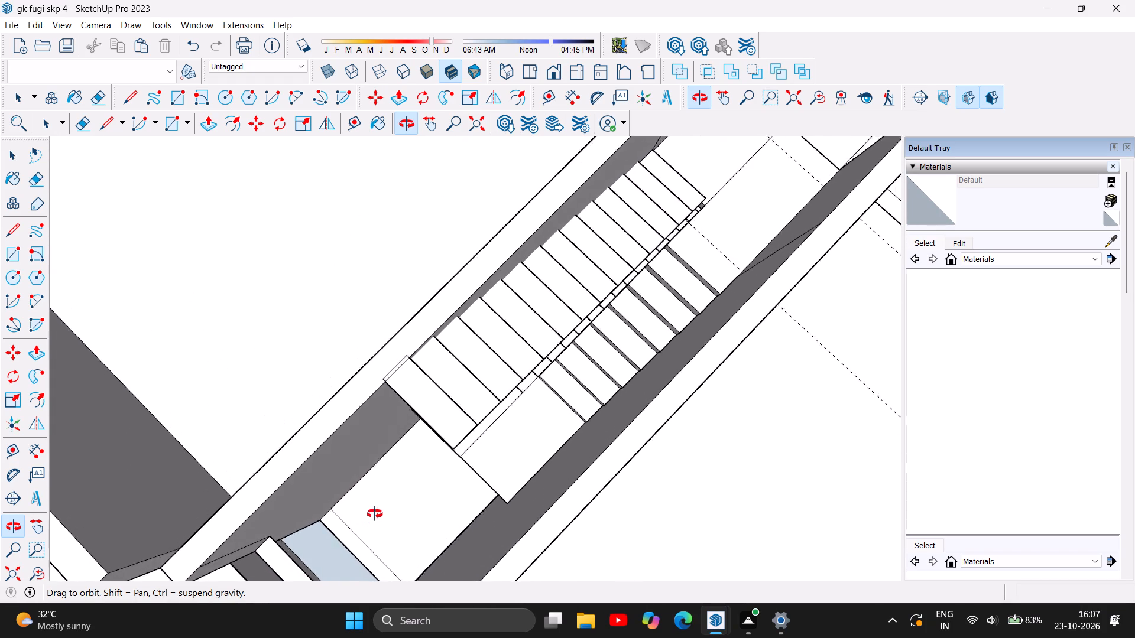
drag(375, 514, 517, 321)
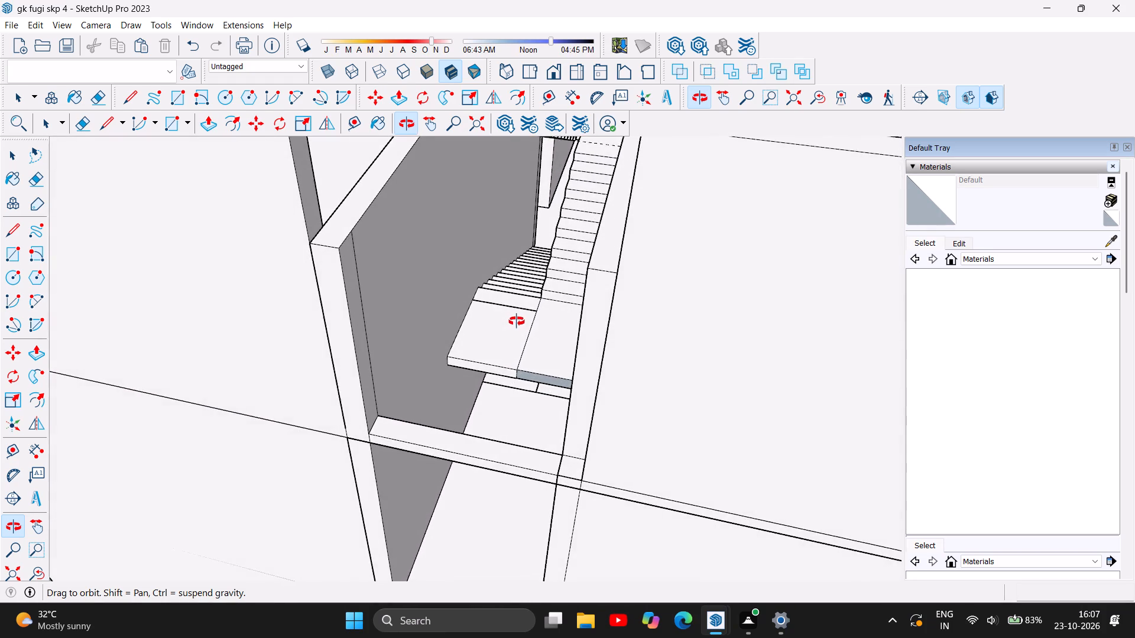
drag(517, 321, 364, 287)
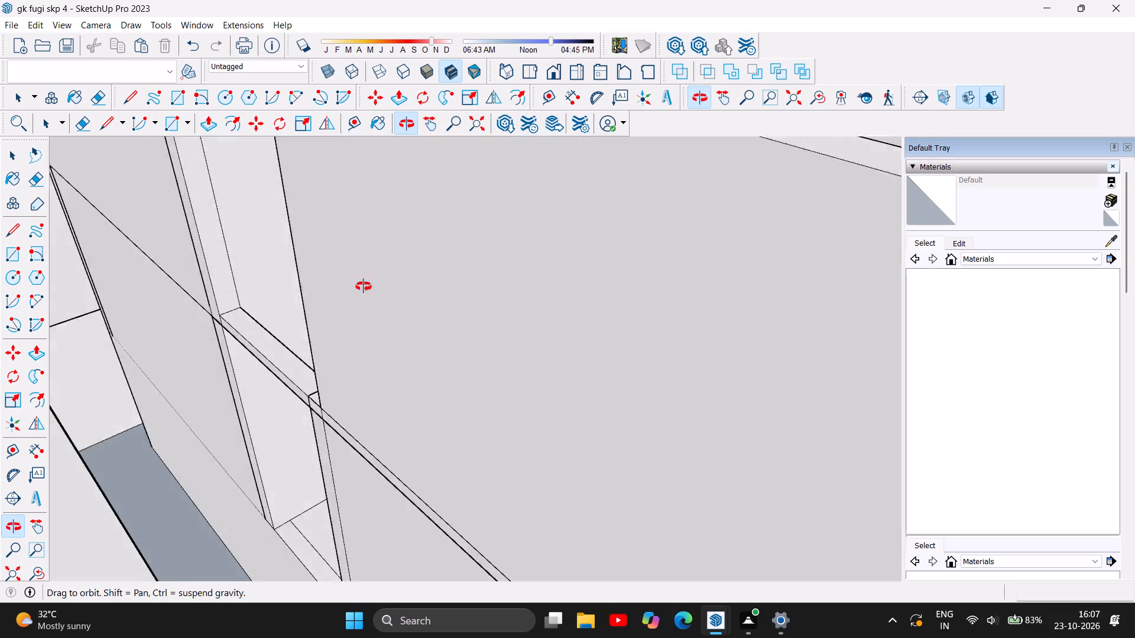
drag(364, 287, 550, 425)
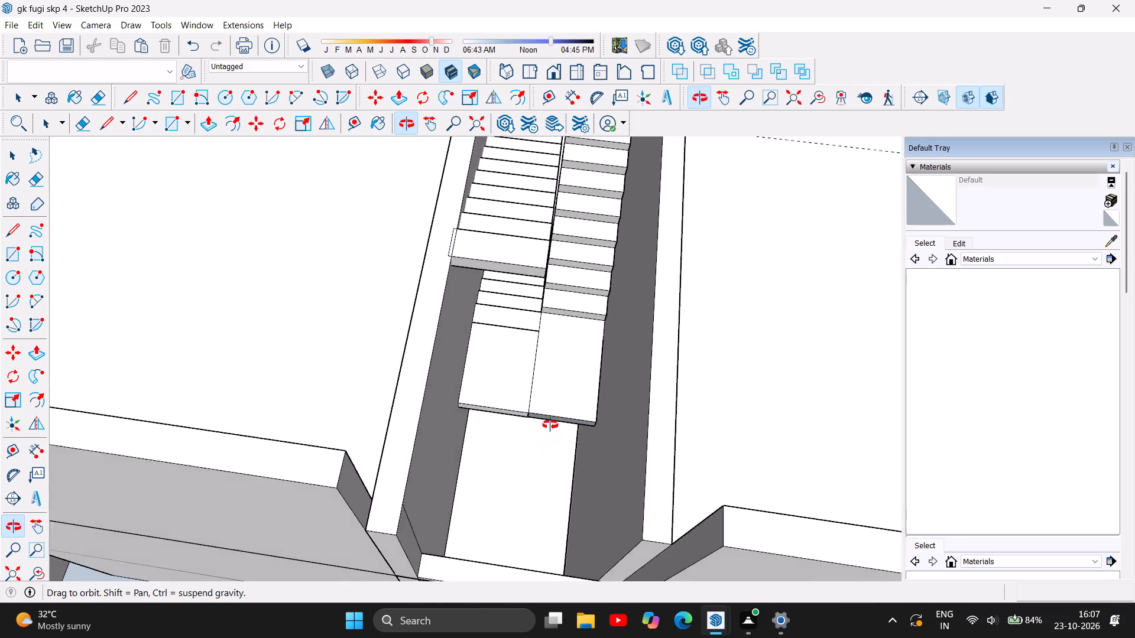
drag(550, 425, 258, 373)
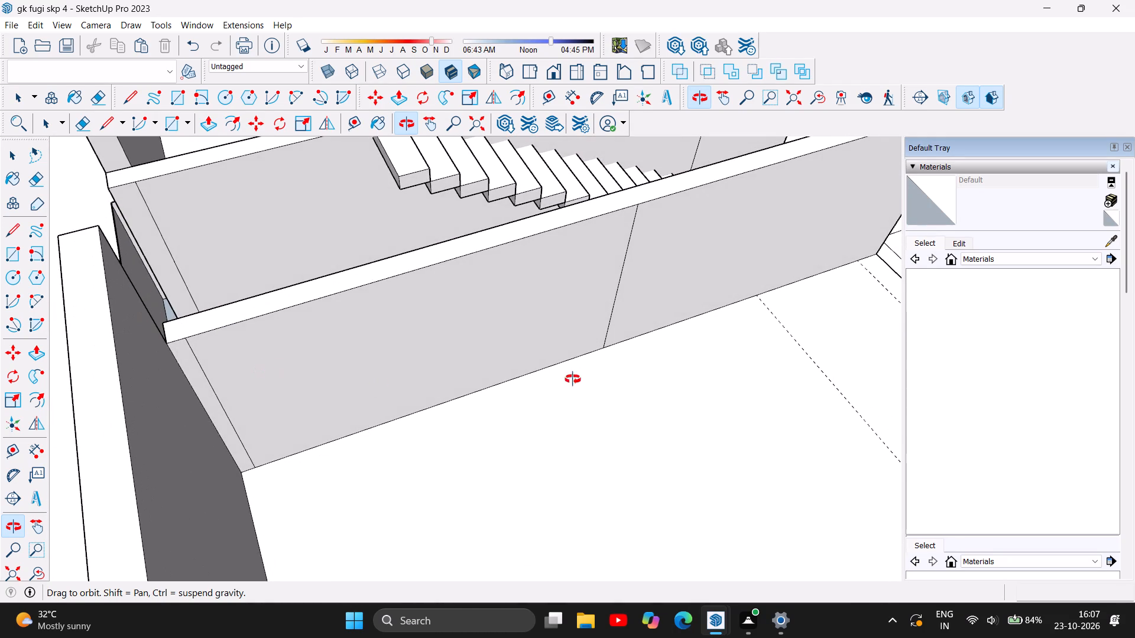
drag(297, 237, 463, 322)
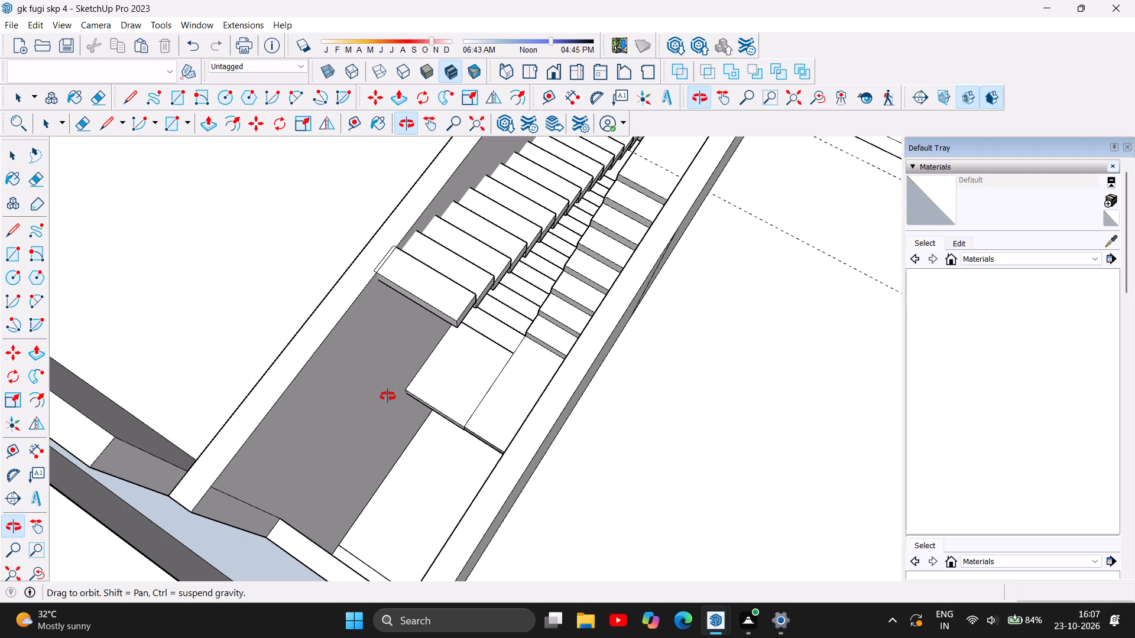
drag(389, 397, 537, 237)
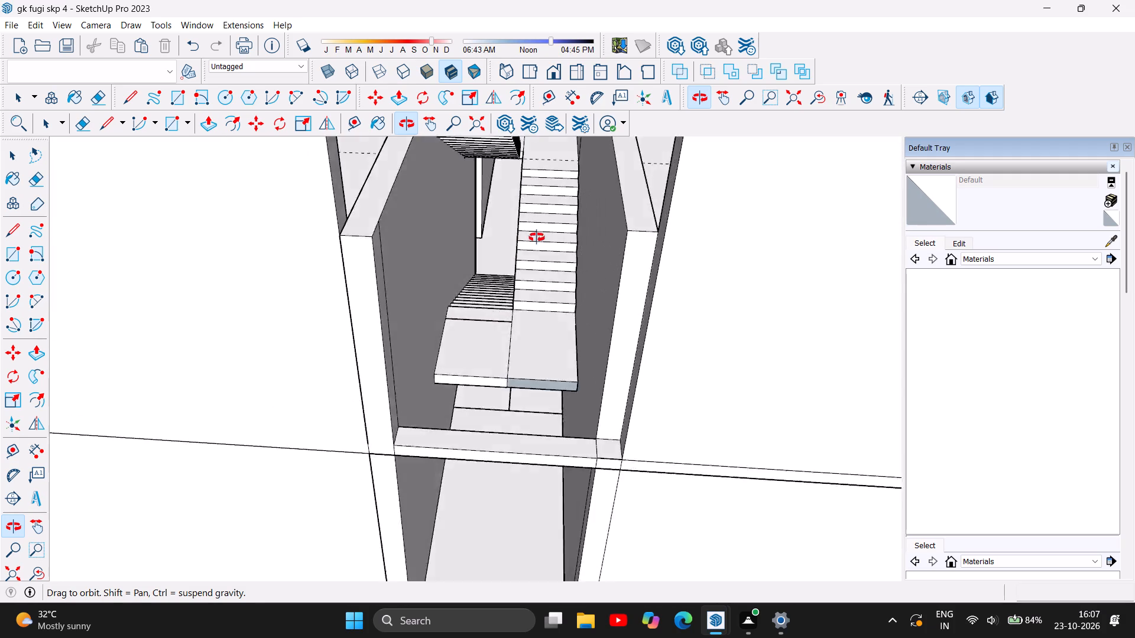
drag(537, 237, 440, 243)
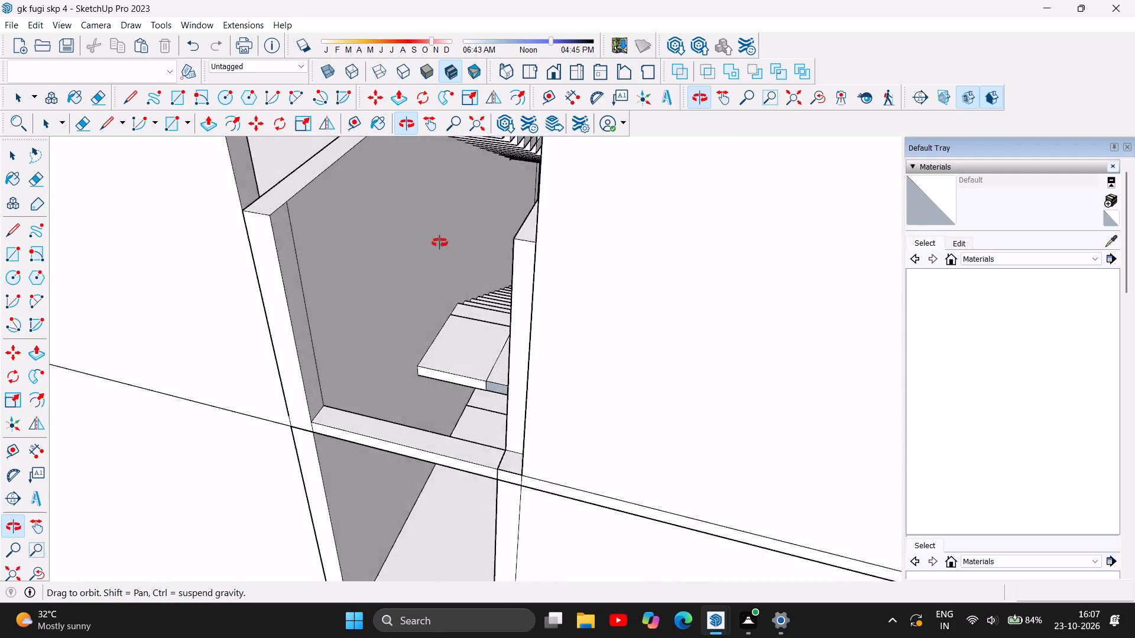
drag(440, 243, 481, 466)
scroll(503, 422, down, 7)
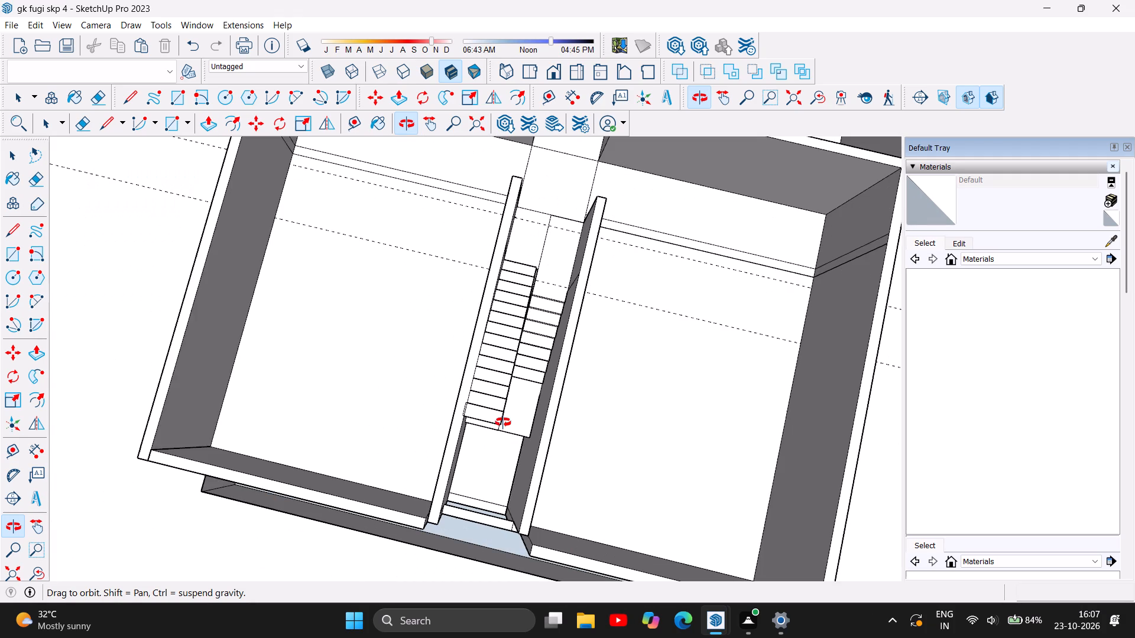
scroll(503, 422, down, 1)
drag(528, 346, 318, 230)
drag(609, 283, 408, 277)
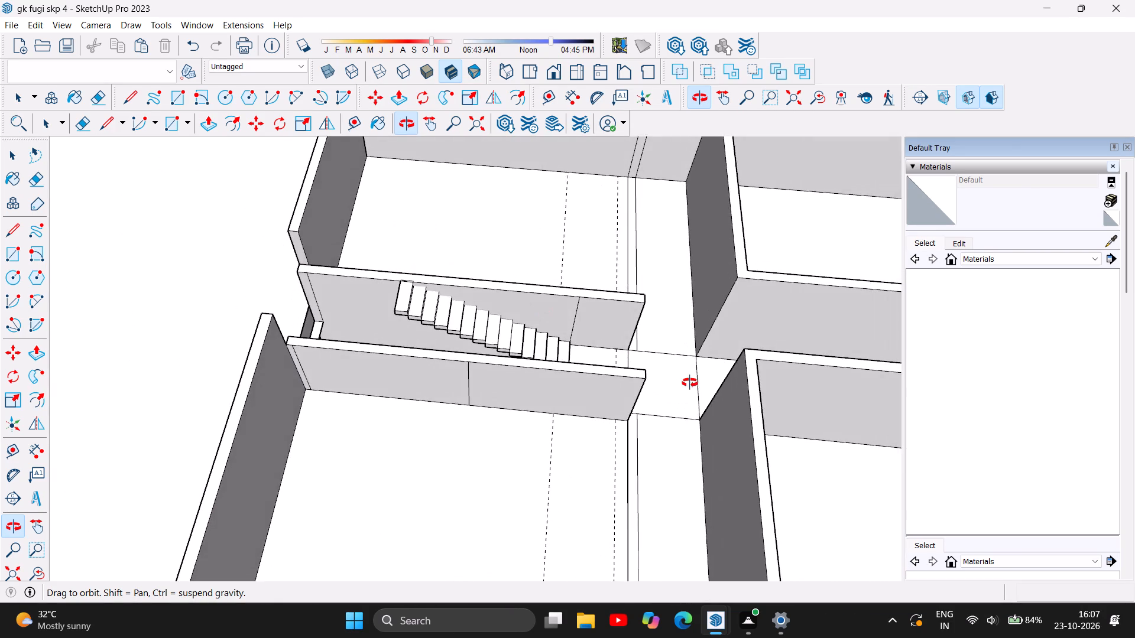
drag(690, 383, 328, 373)
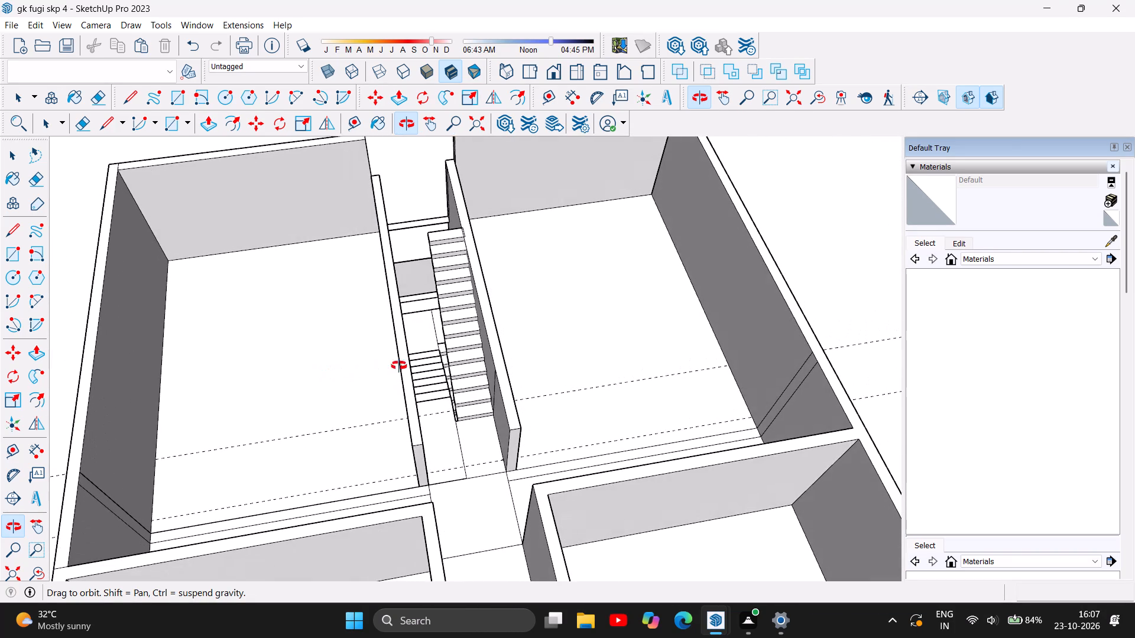
scroll(455, 424, up, 10)
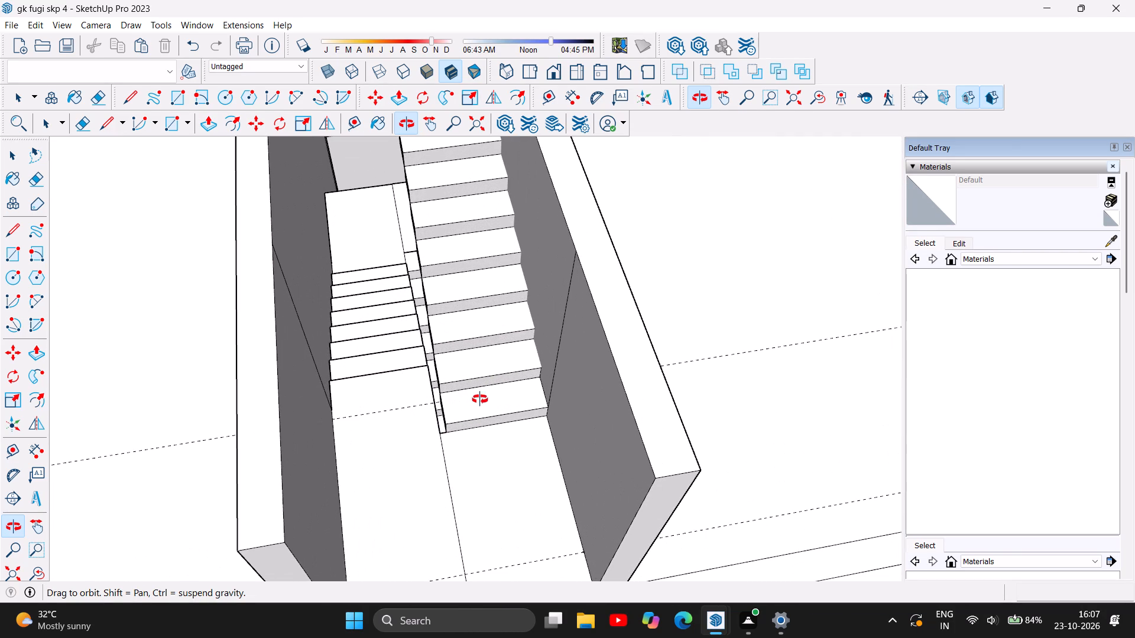
scroll(416, 483, down, 5)
drag(442, 517, 432, 497)
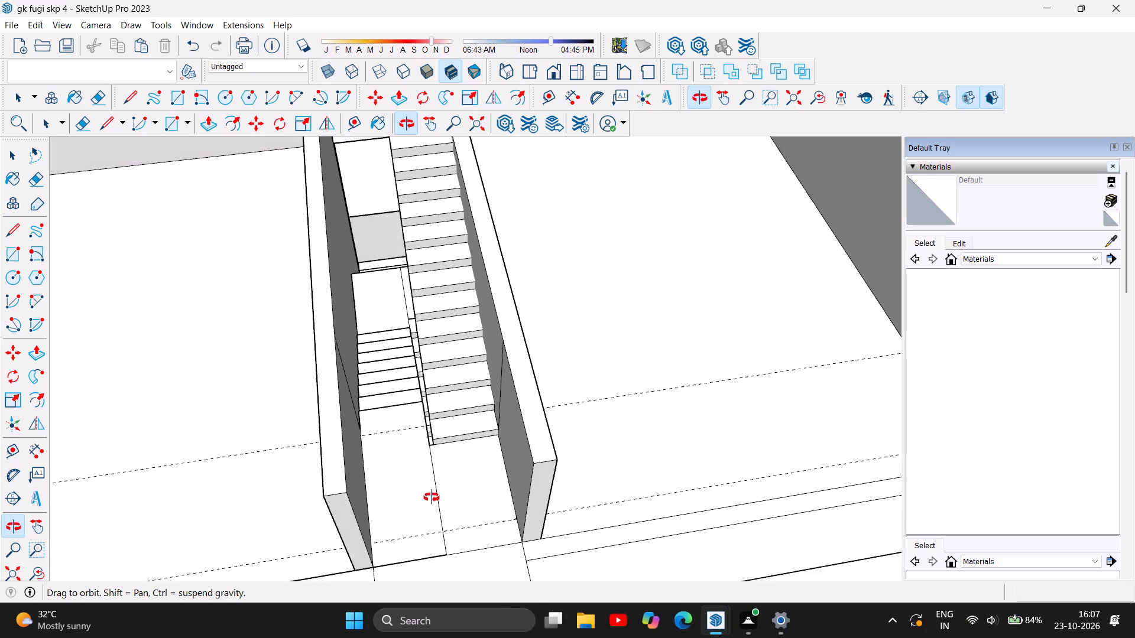
drag(432, 497, 433, 313)
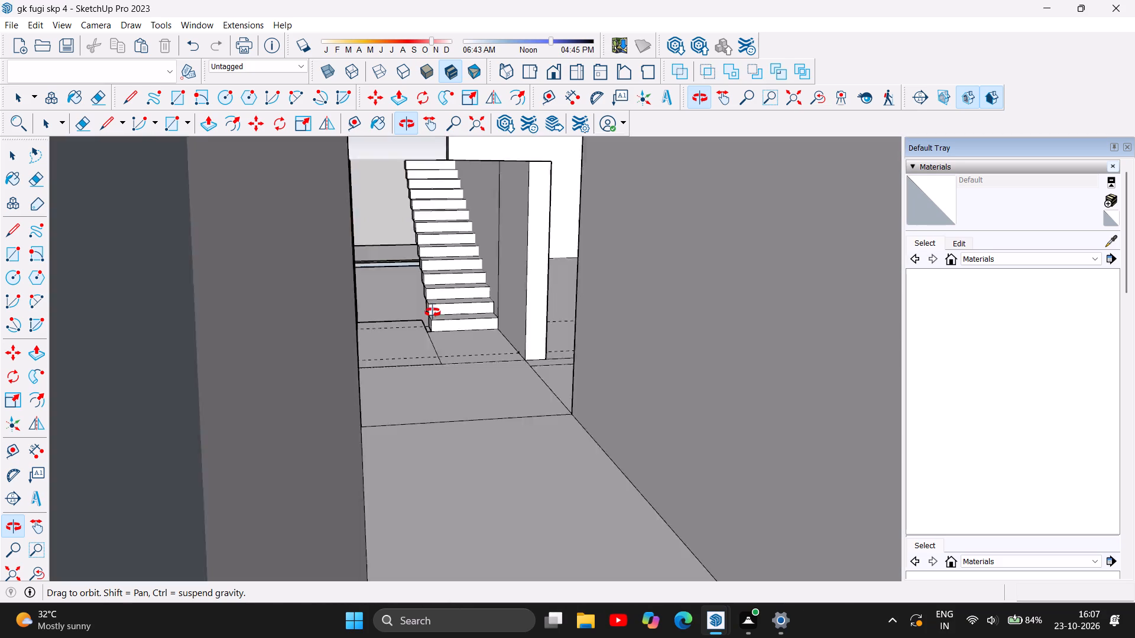
Examine the upper staircase flight between the stairwell walls from floor level, from above and from its foot.
drag(433, 313, 413, 318)
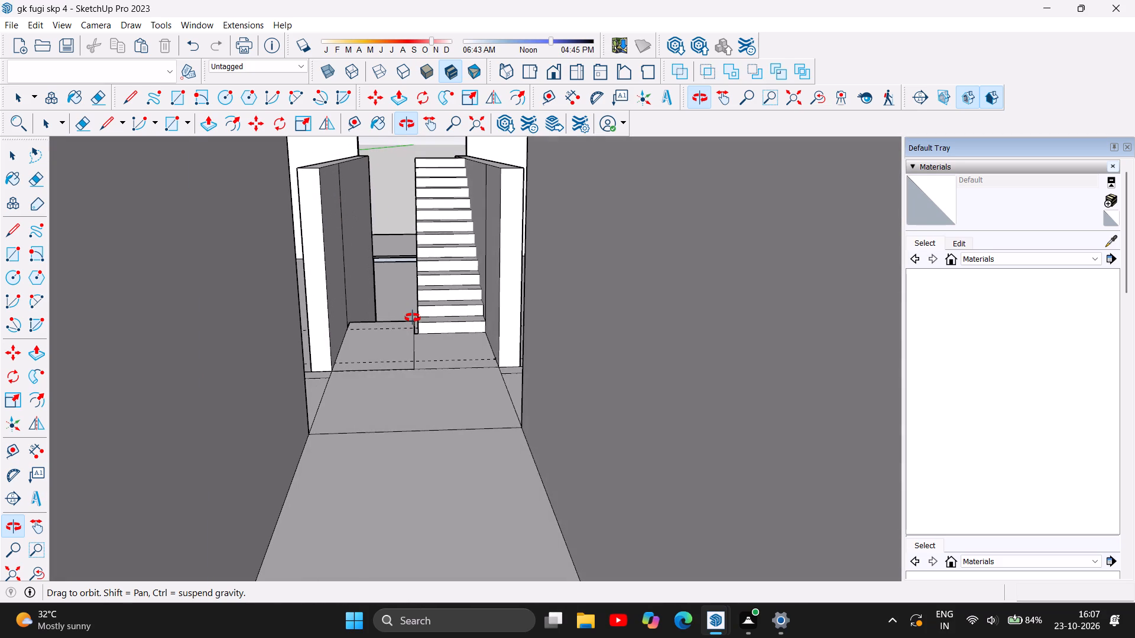
drag(413, 318, 385, 496)
scroll(396, 451, down, 3)
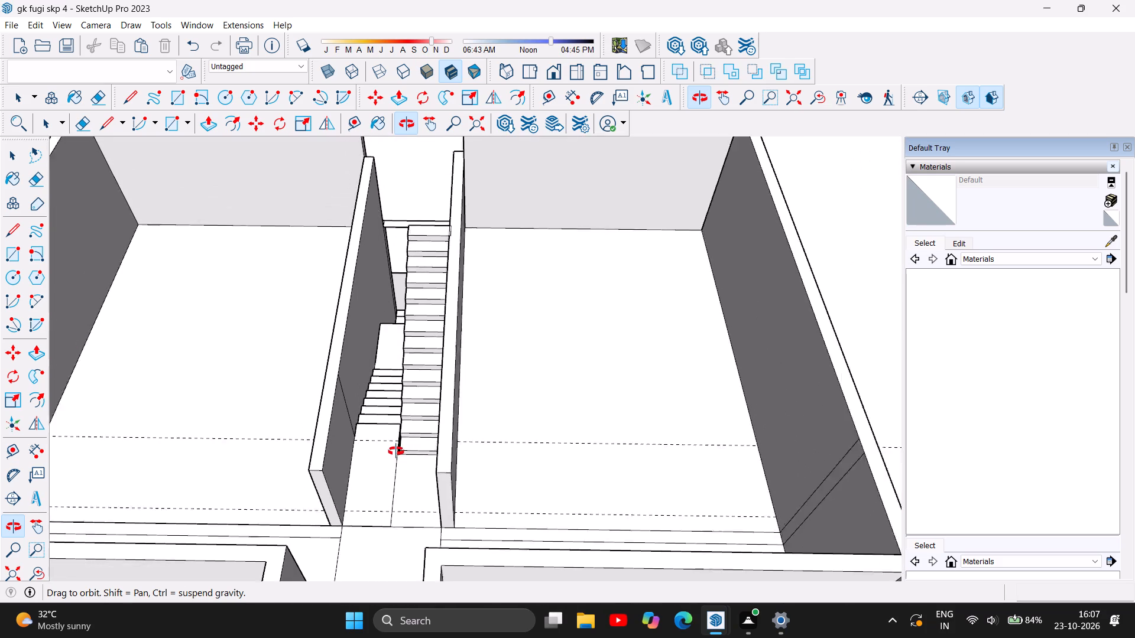
scroll(396, 451, down, 7)
drag(385, 350, 475, 500)
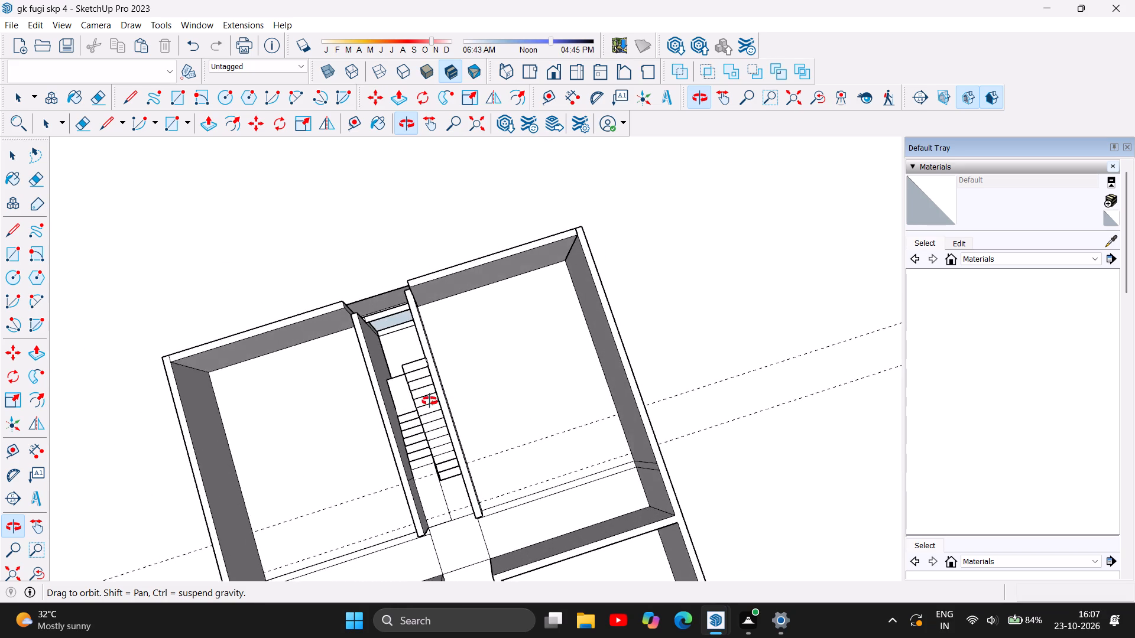
drag(423, 388, 409, 396)
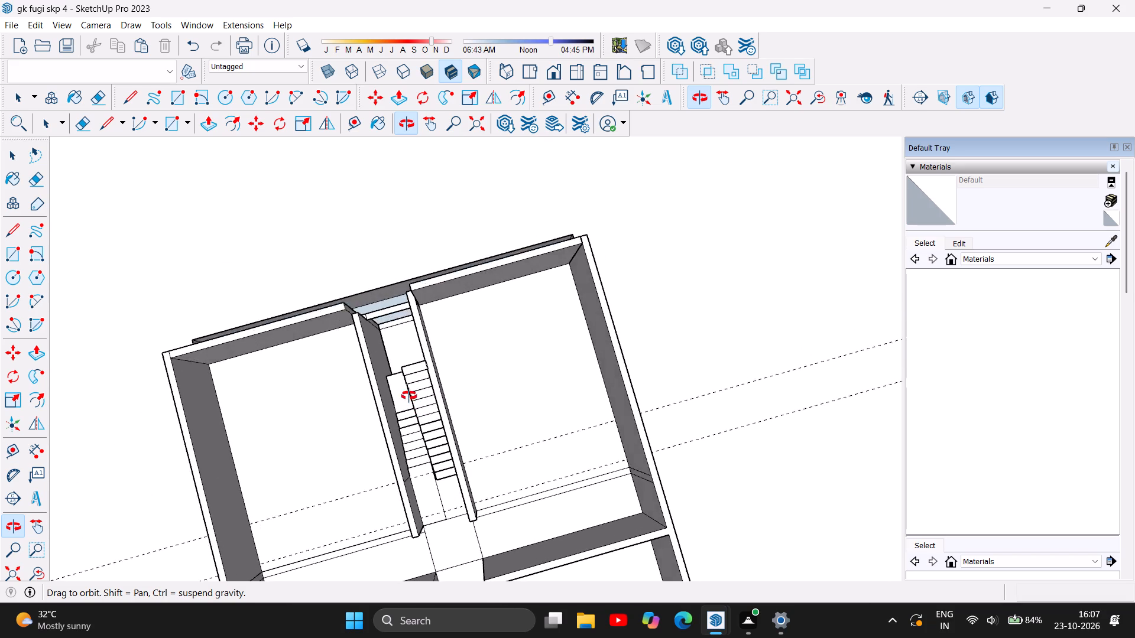
drag(409, 396, 417, 310)
drag(419, 422, 427, 307)
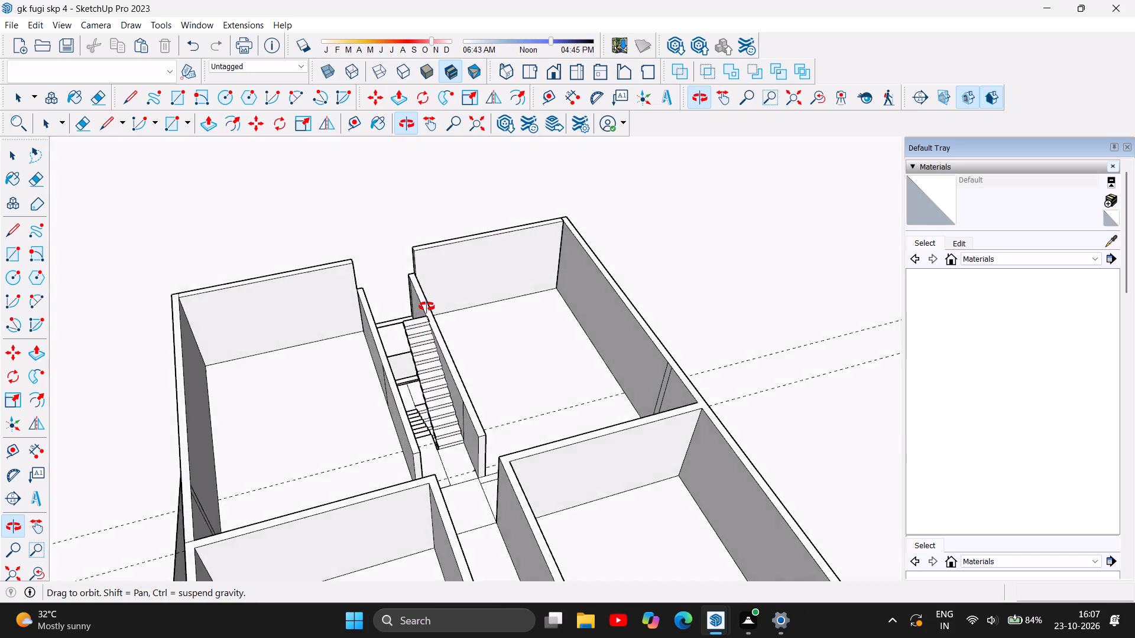
drag(427, 307, 425, 294)
drag(421, 397, 372, 323)
scroll(430, 420, up, 5)
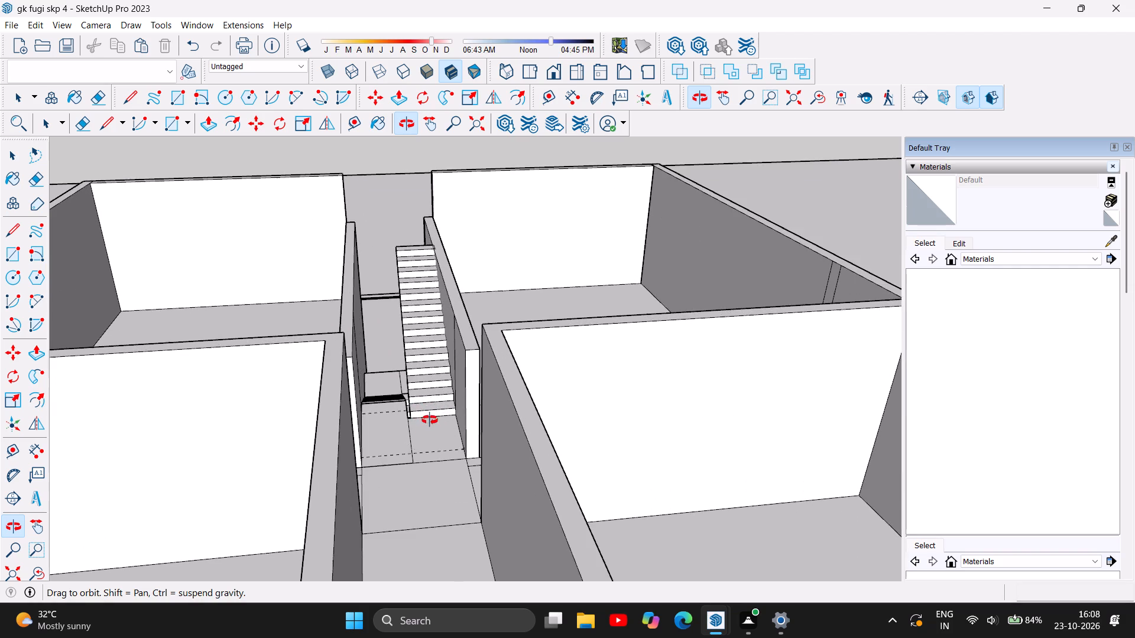
scroll(422, 467, up, 7)
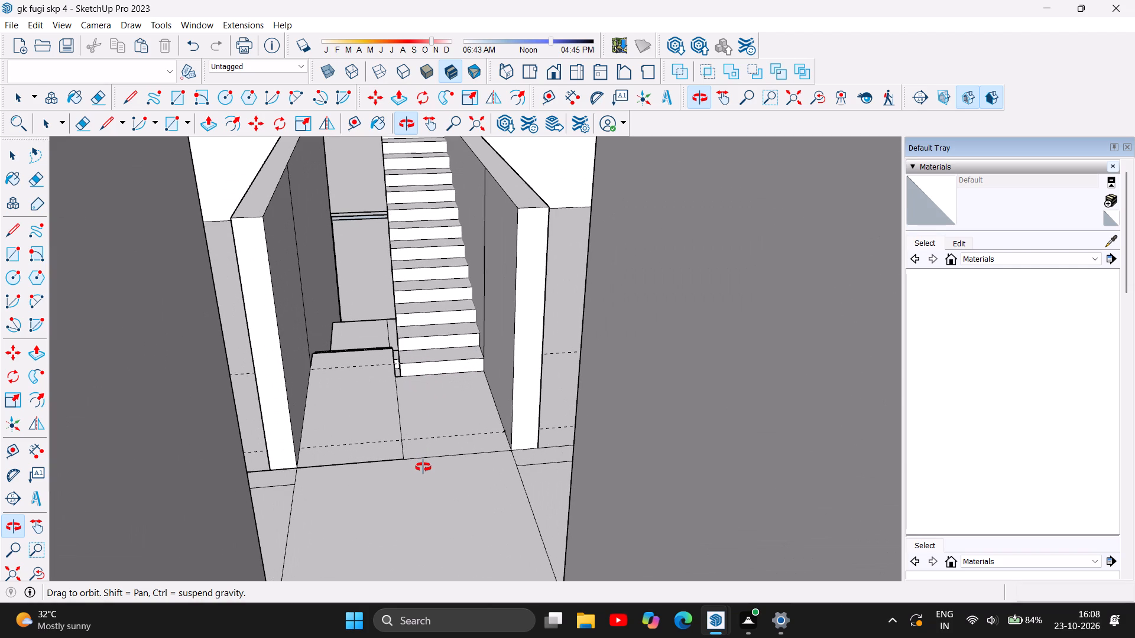
scroll(423, 467, down, 4)
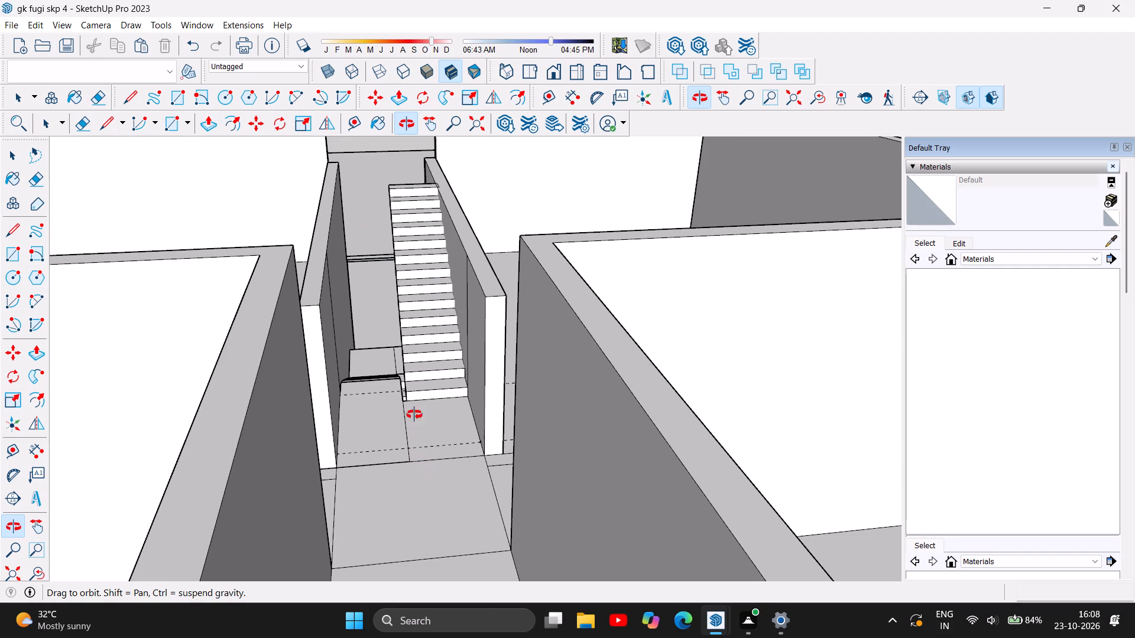
scroll(395, 368, up, 5)
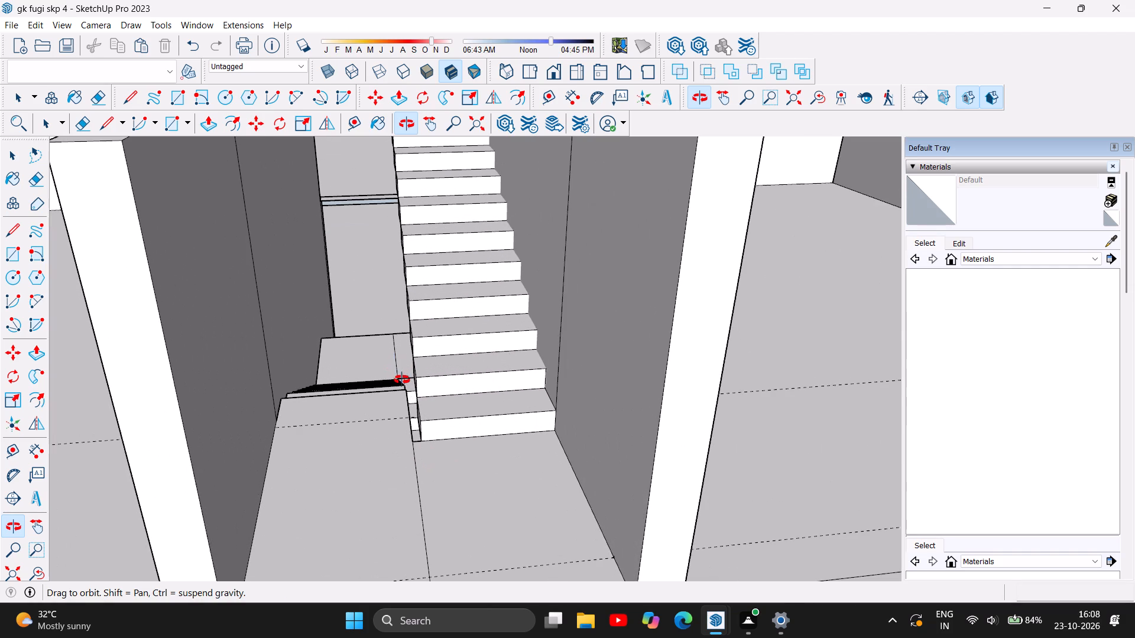
scroll(423, 403, down, 5)
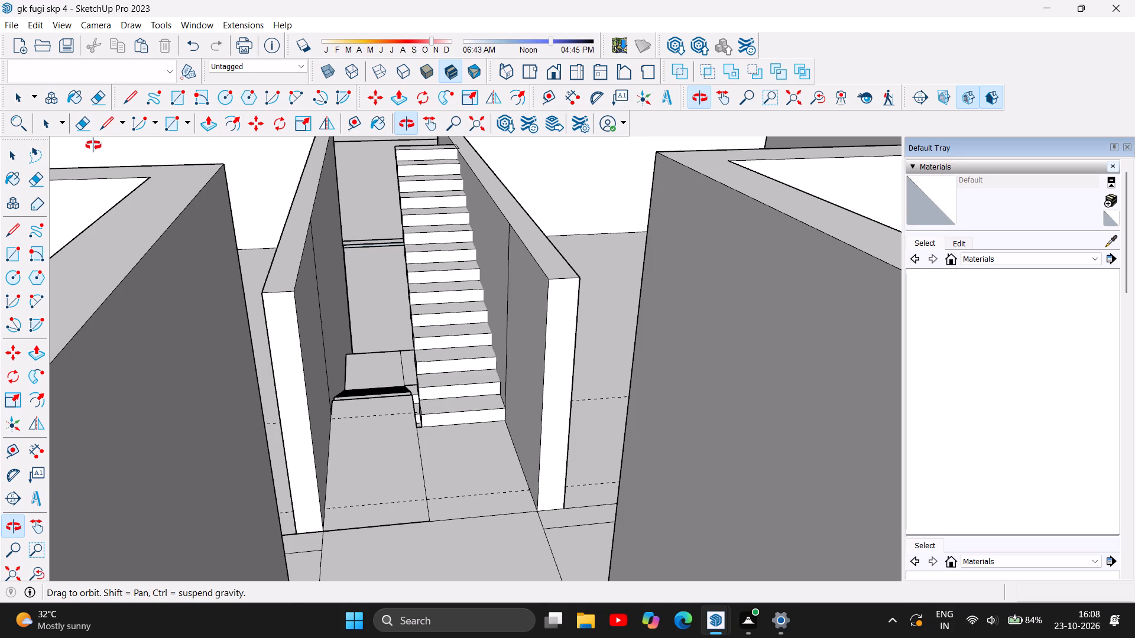
Lasso-select the steps of the upper staircase flight between the stairwell walls.
click(43, 155)
scroll(423, 452, down, 4)
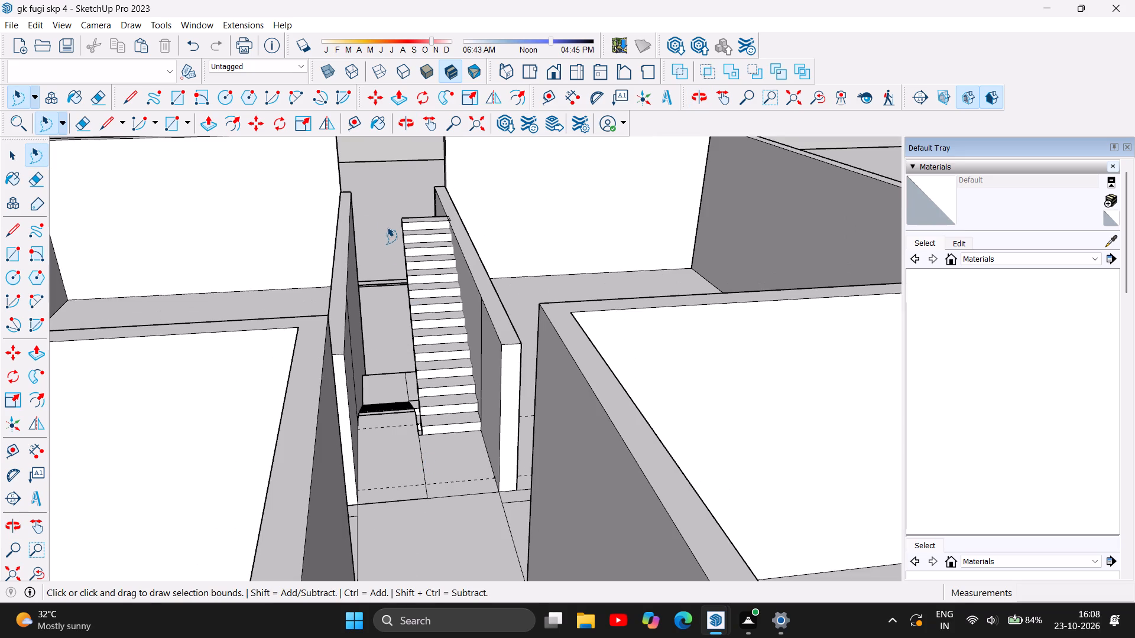
drag(384, 224, 468, 399)
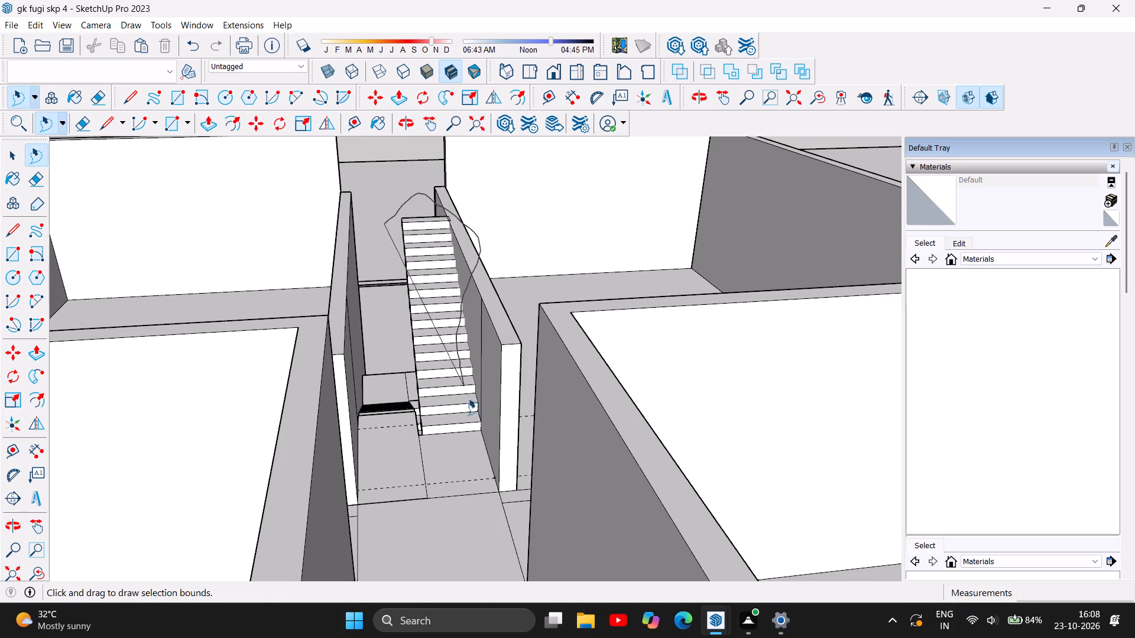